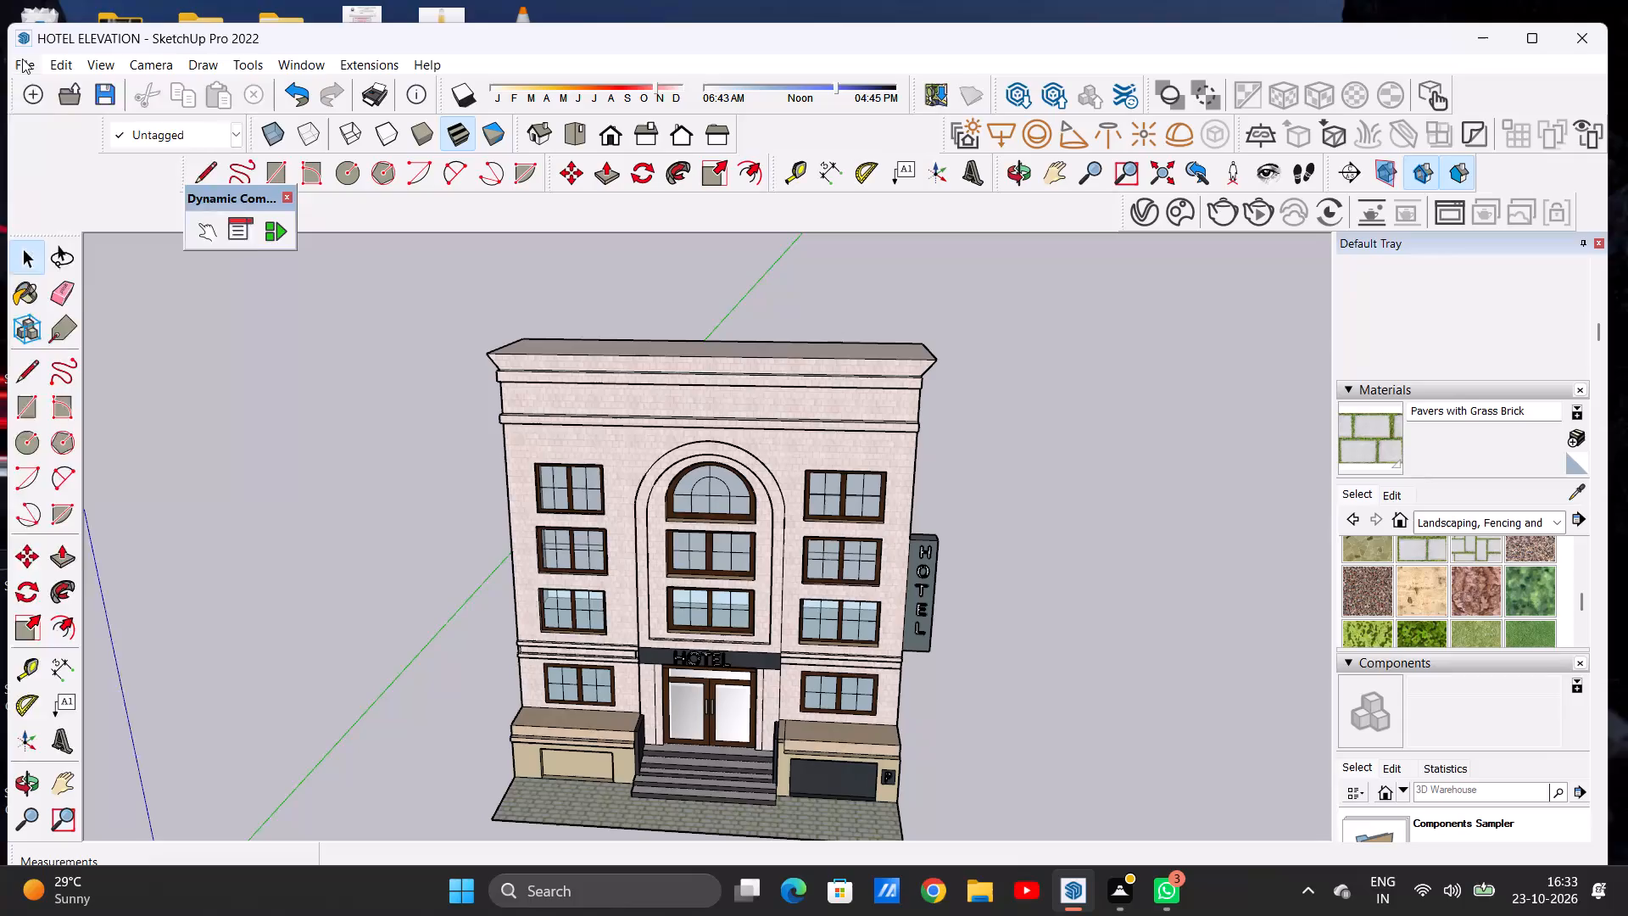
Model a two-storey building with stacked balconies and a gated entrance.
Start a new blank model in place of the open hotel elevation.
left_click(22, 59)
left_click(53, 94)
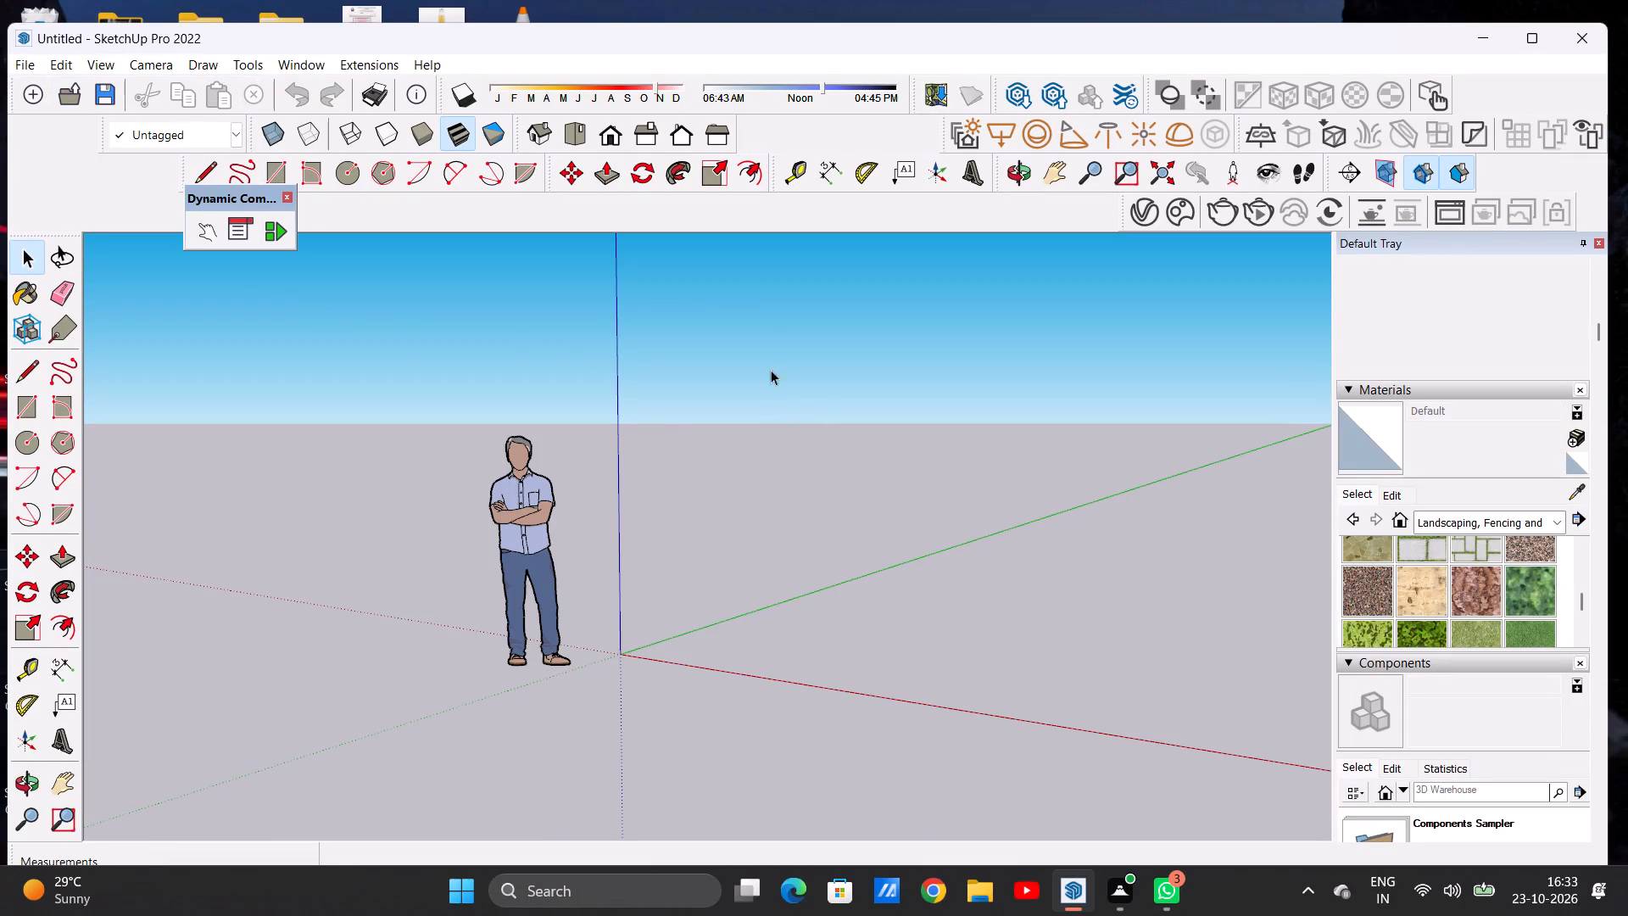
In top view, draw a ground rectangle about 10' 10" by 7' near the origin, on the positive side of both axes.
left_click(583, 133)
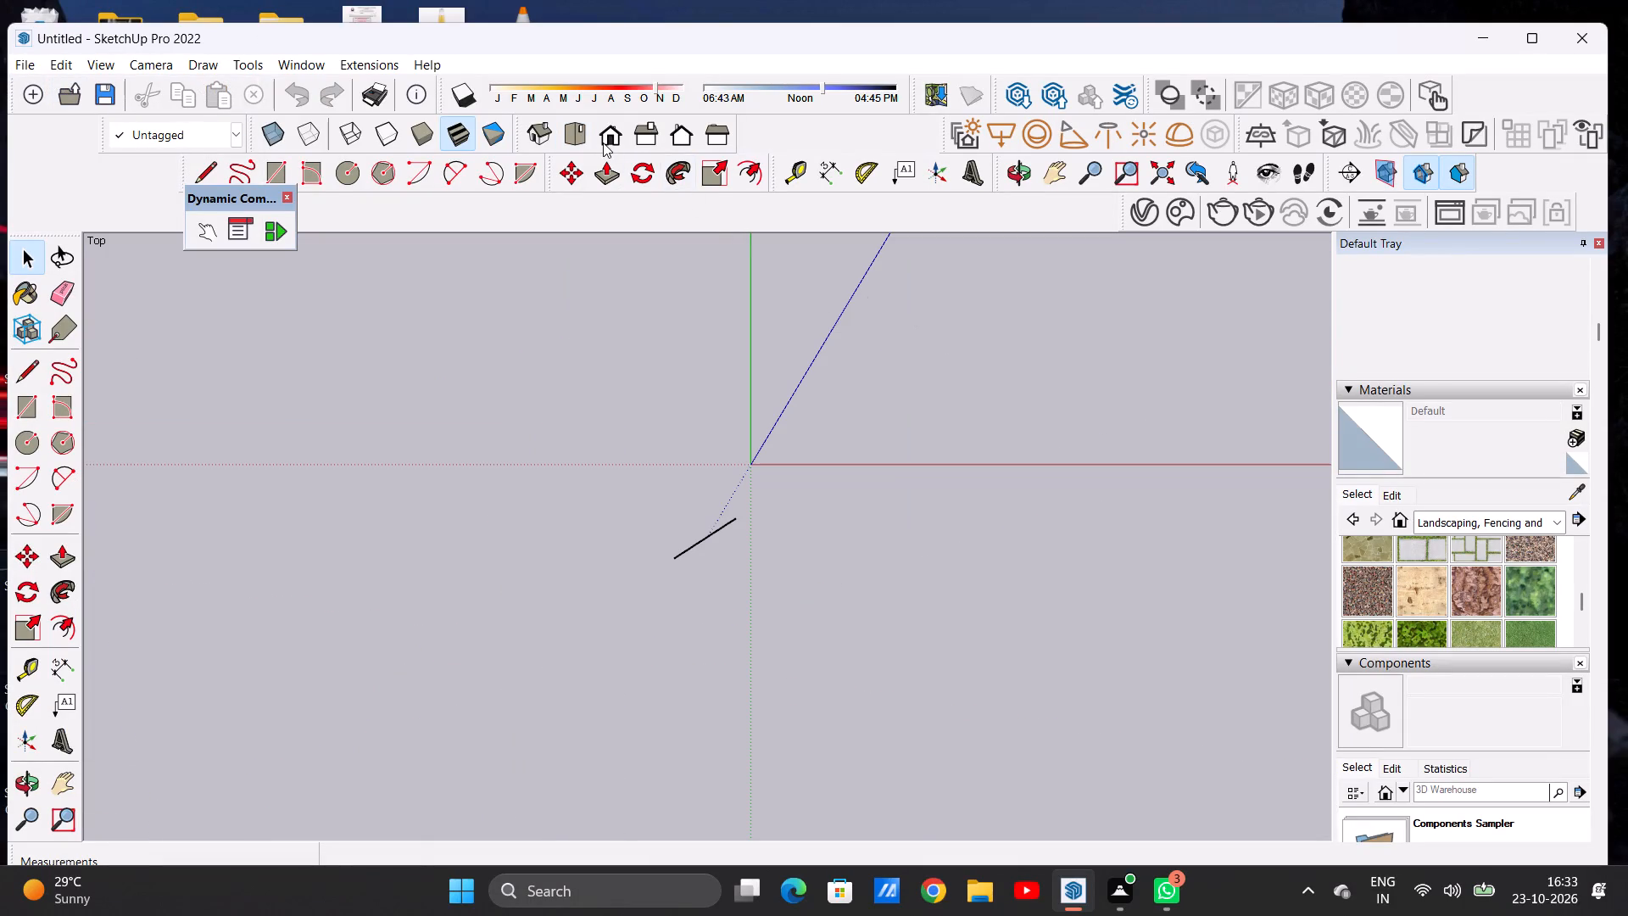
left_click(605, 142)
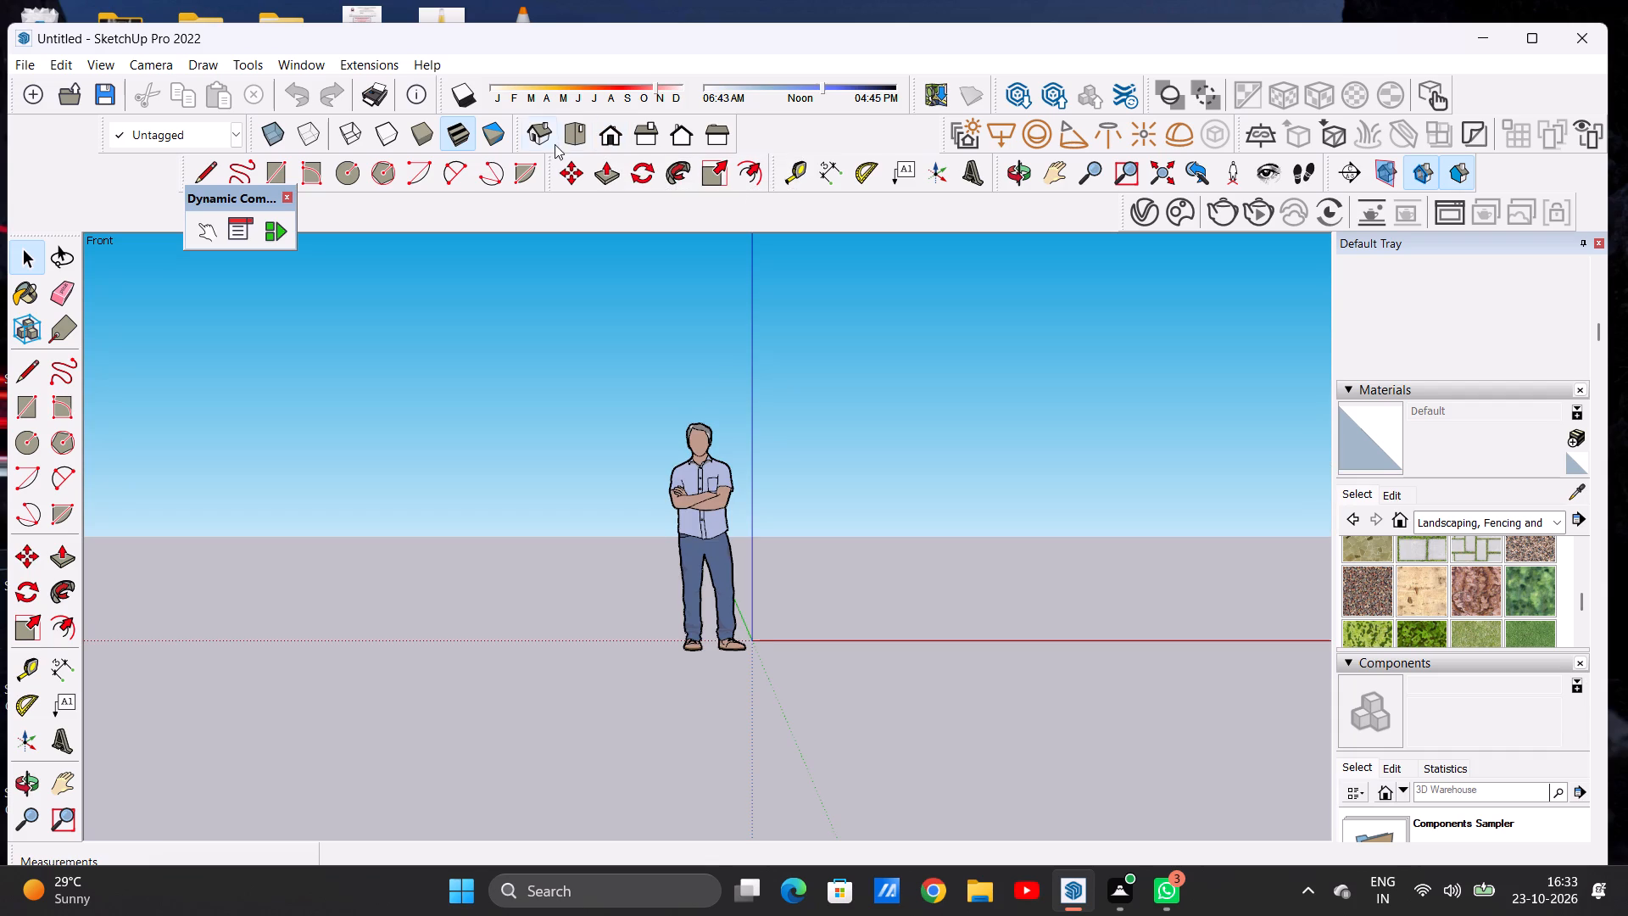
left_click(574, 140)
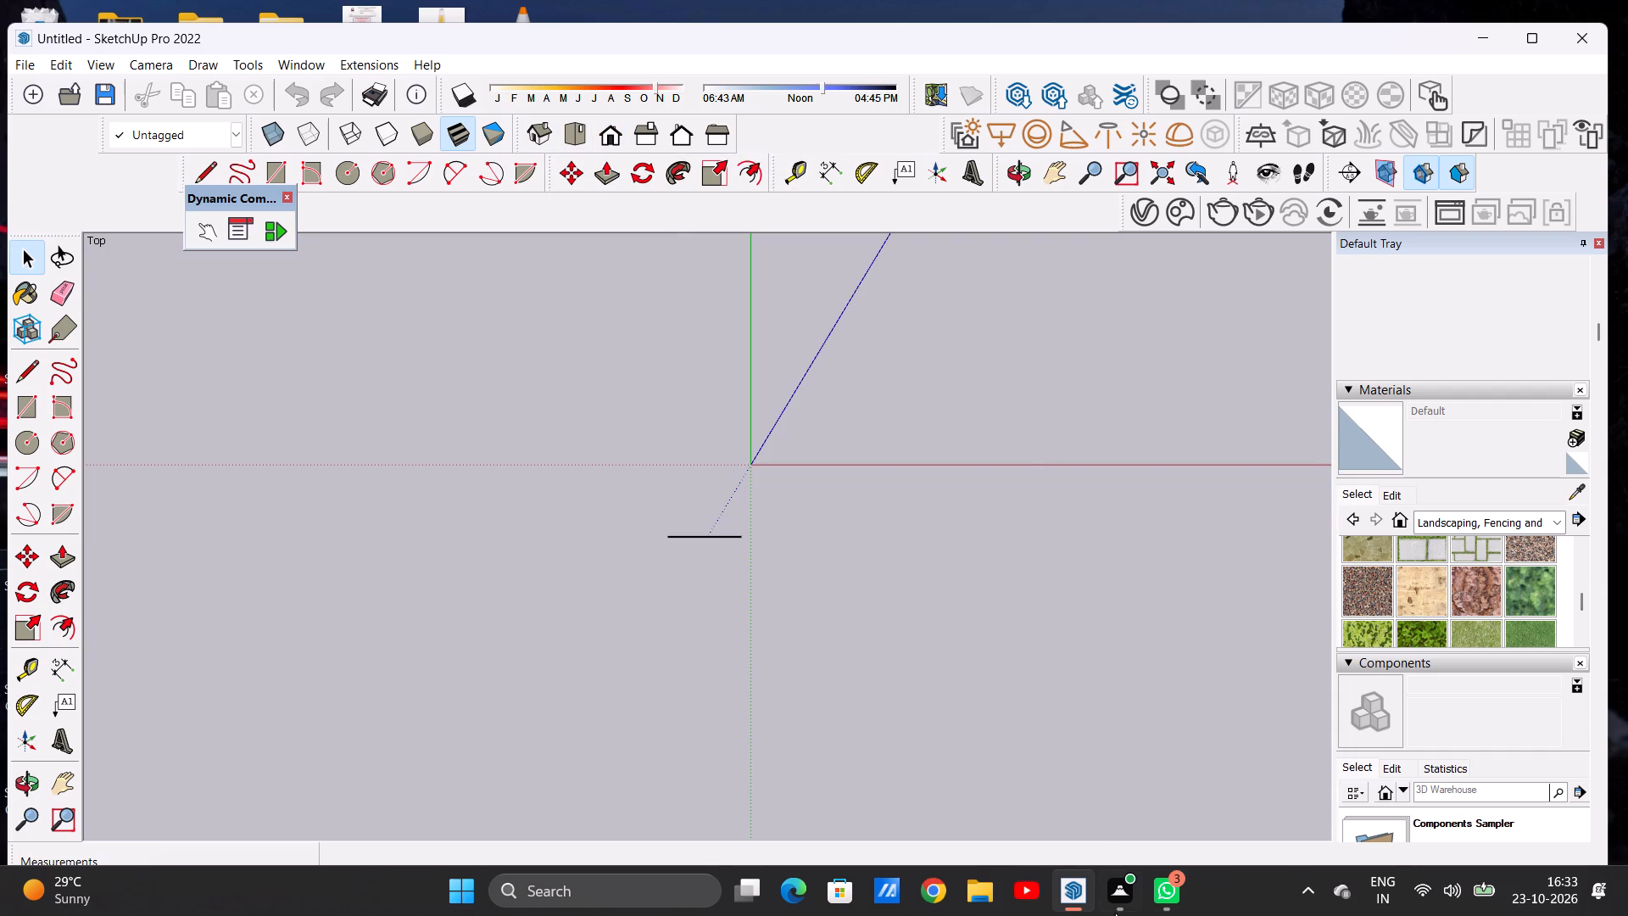
scroll(971, 373, "up", 5)
scroll(1132, 376, "up", 4)
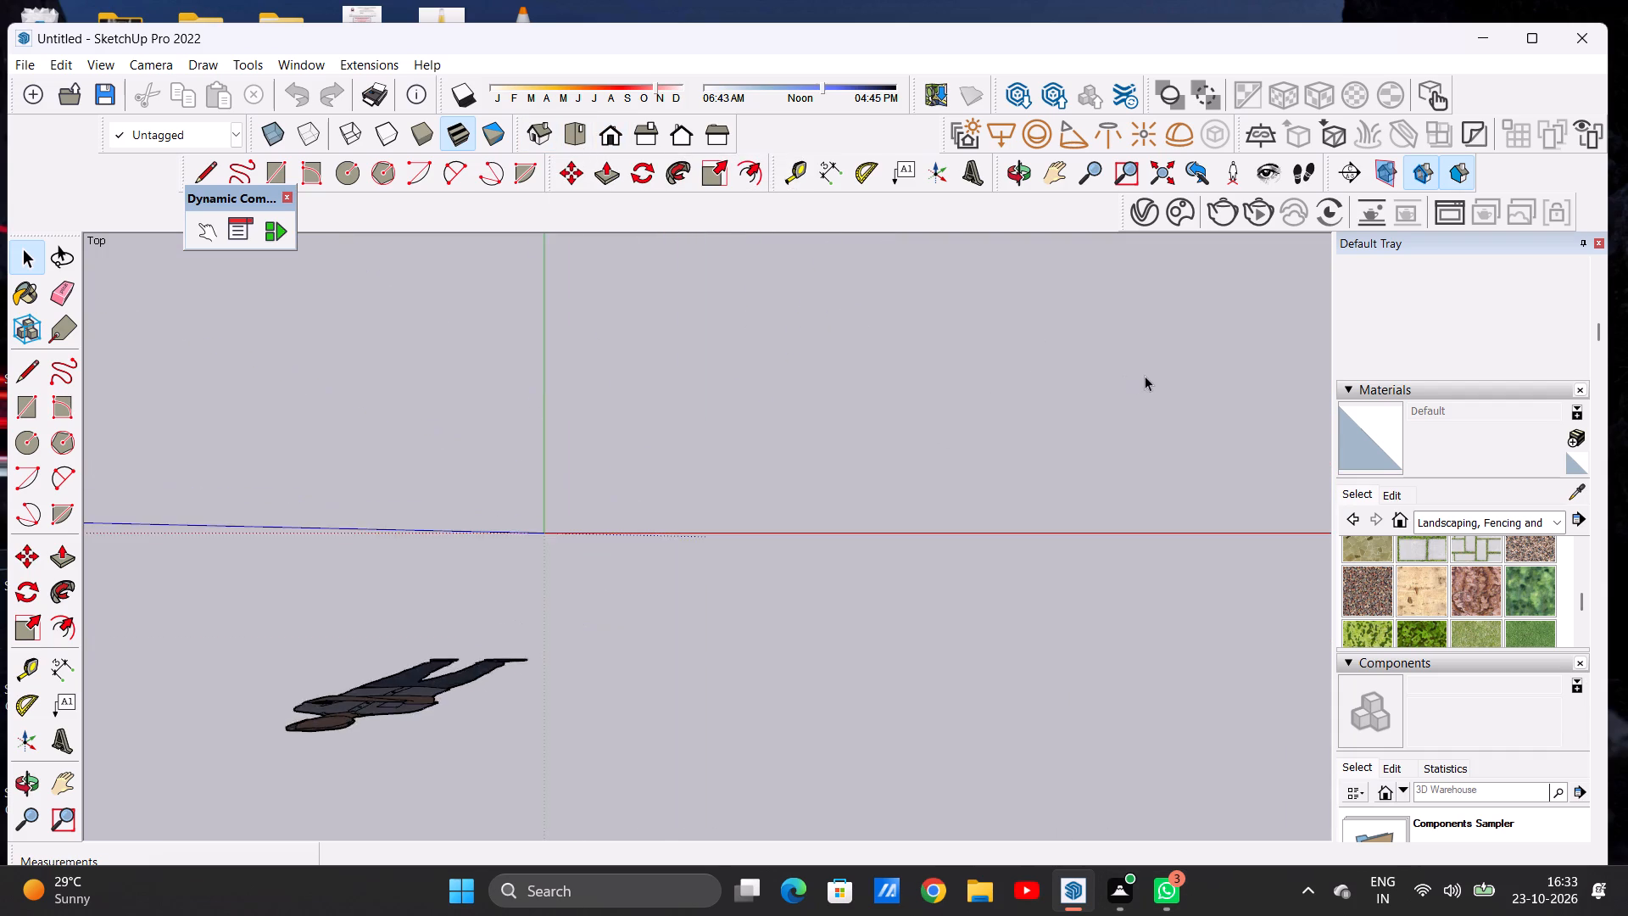
scroll(1145, 376, "up", 4)
left_click(1040, 159)
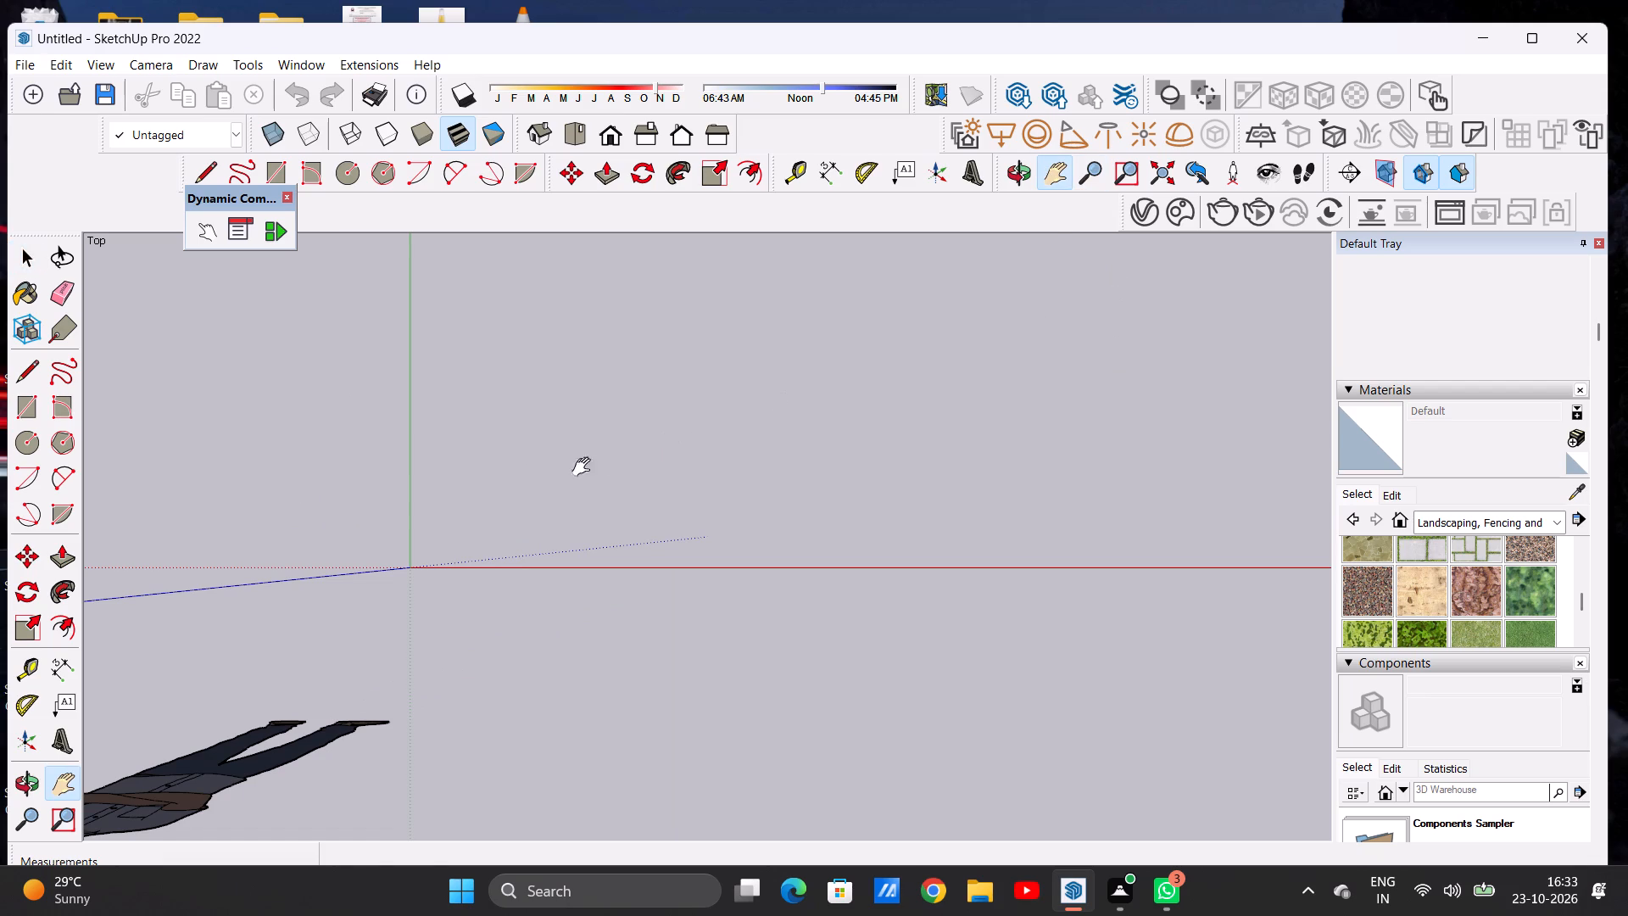
left_click_drag(468, 561, 225, 761)
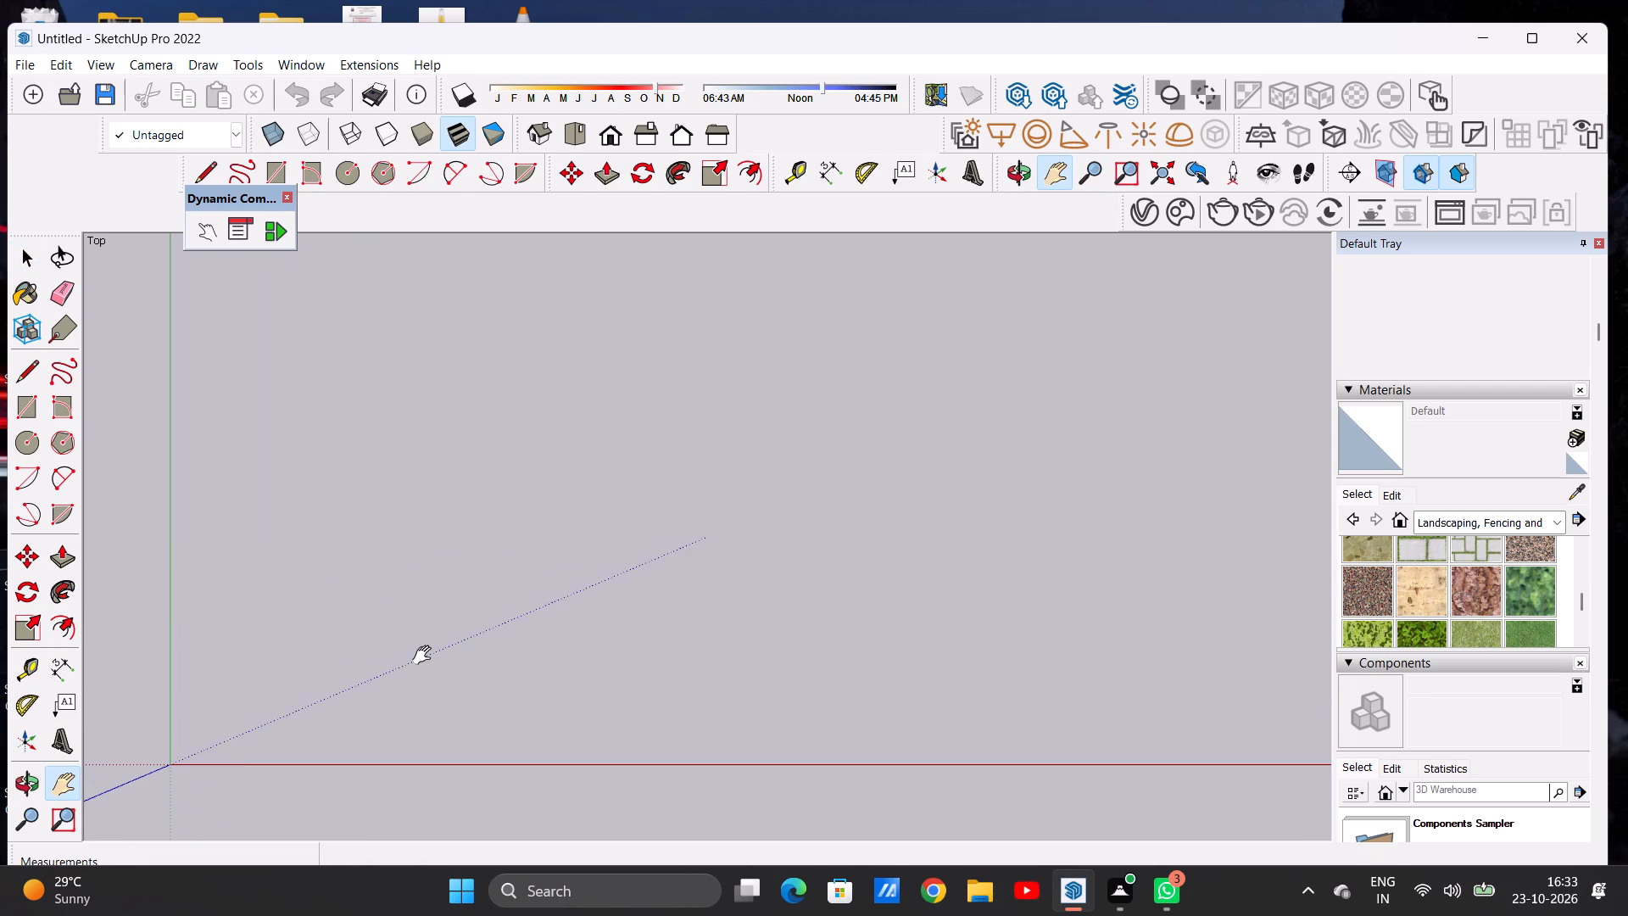
left_click_drag(426, 656, 366, 709)
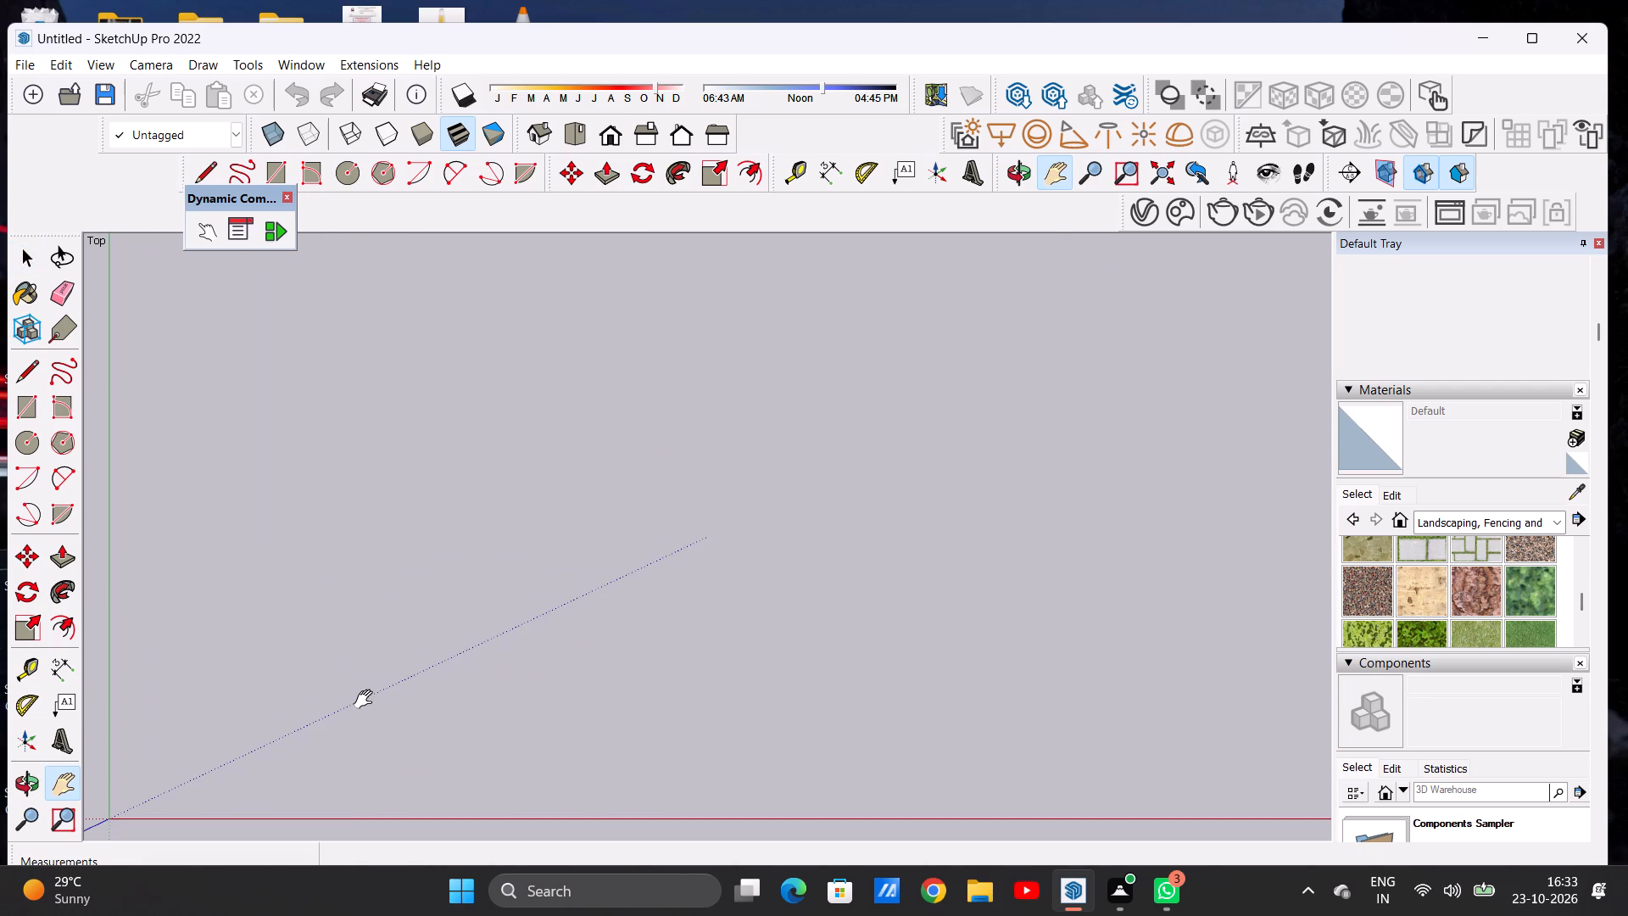
key("space")
key("r")
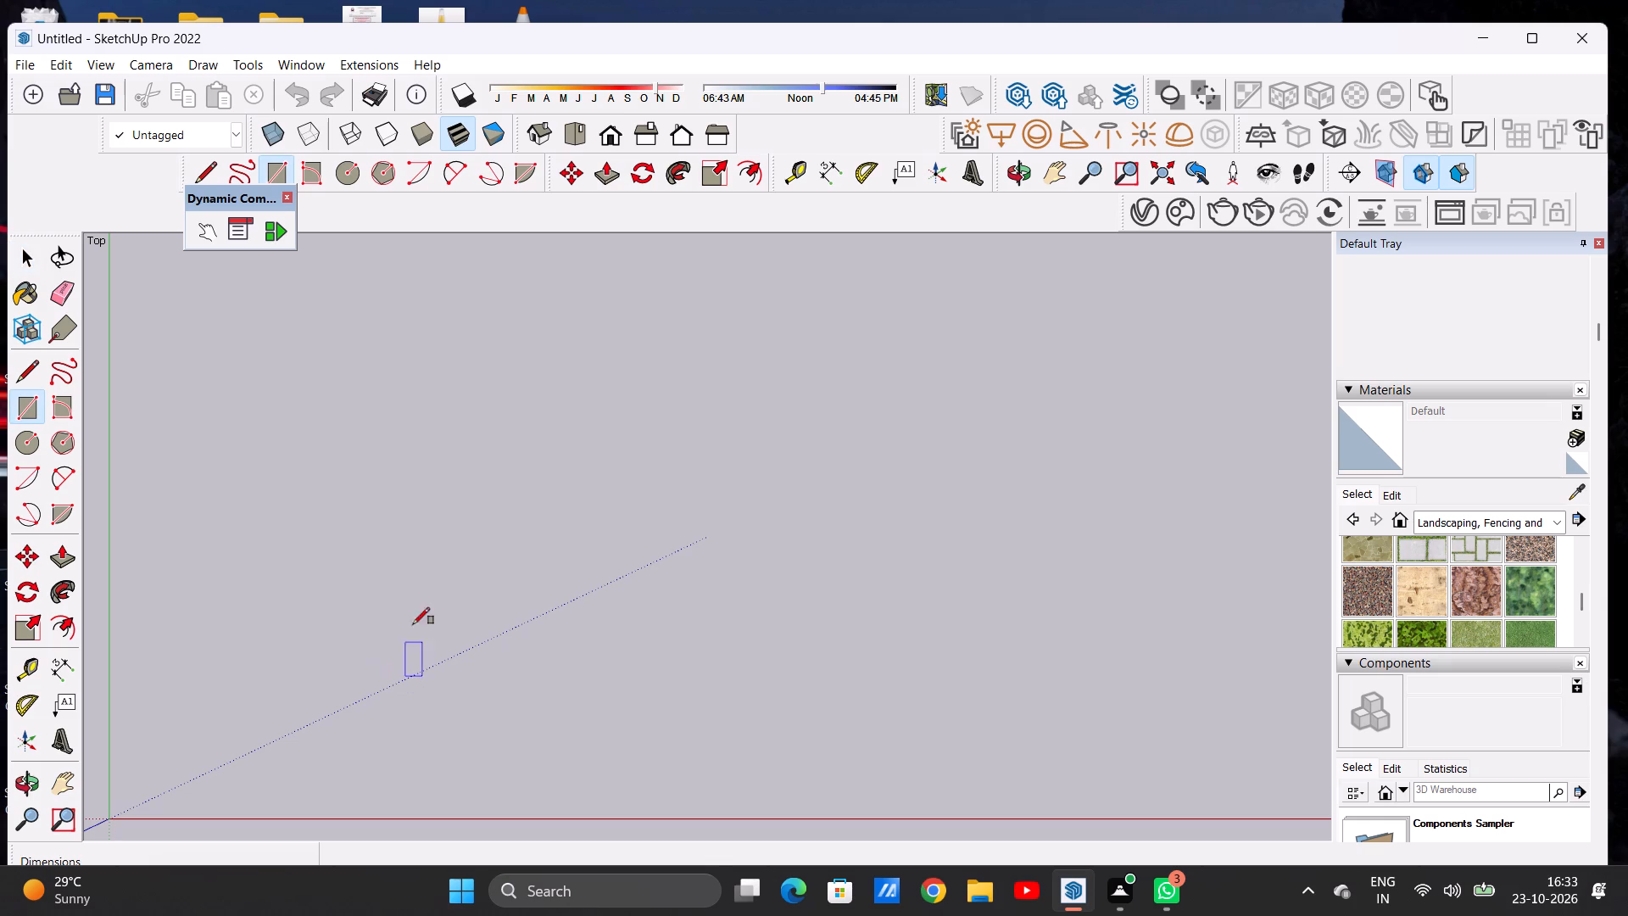
left_click(332, 269)
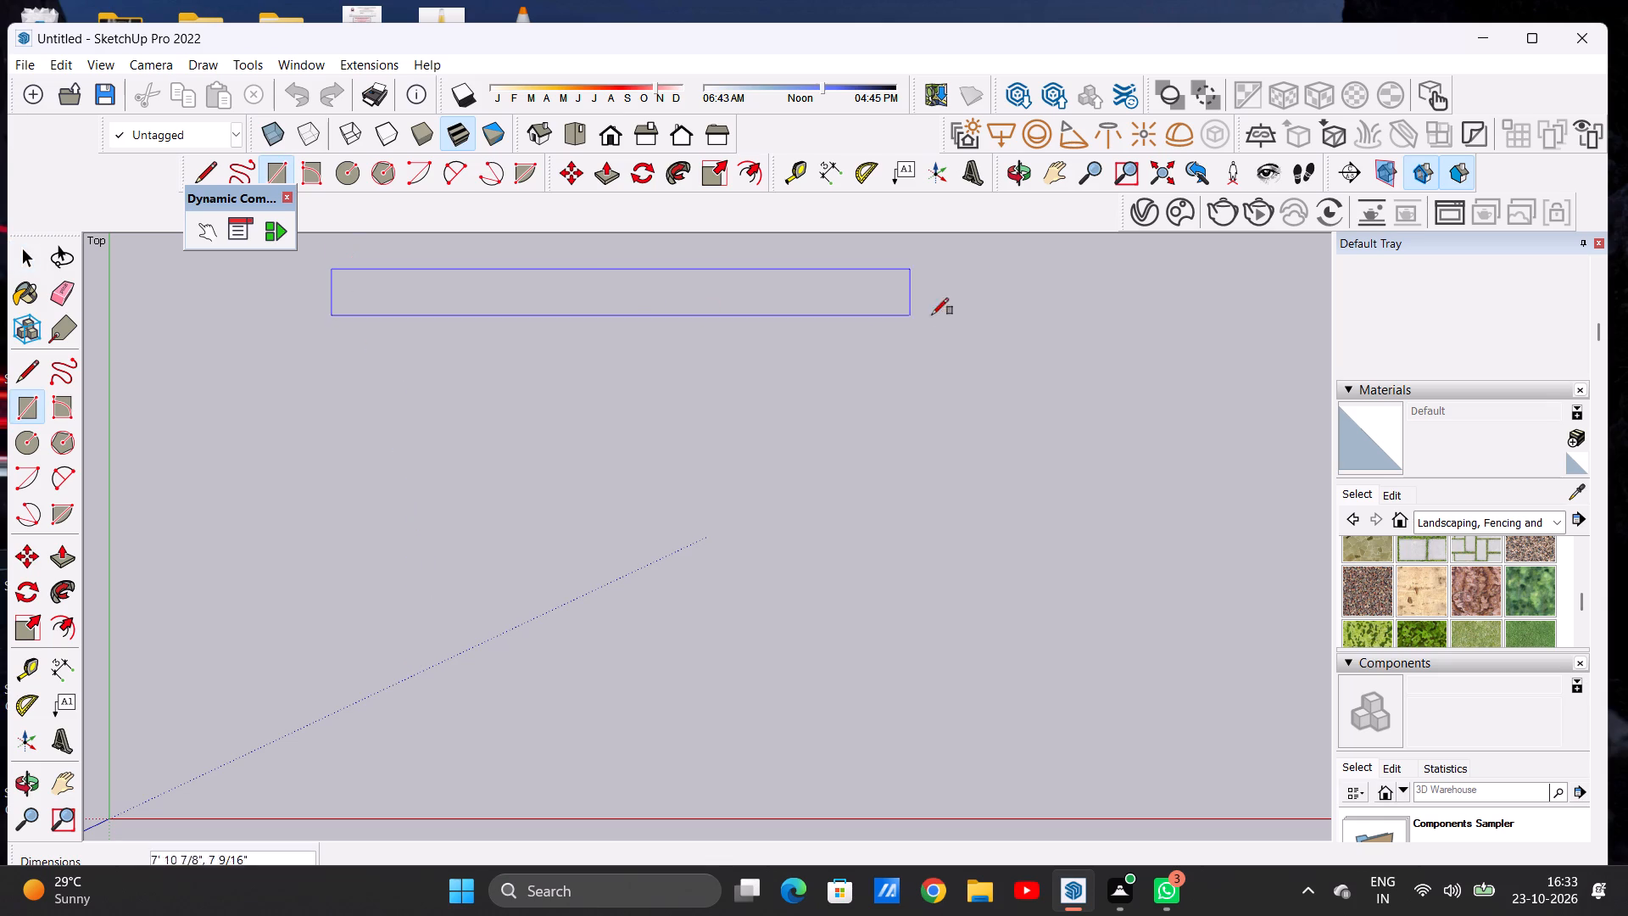
left_click(1133, 785)
key("space")
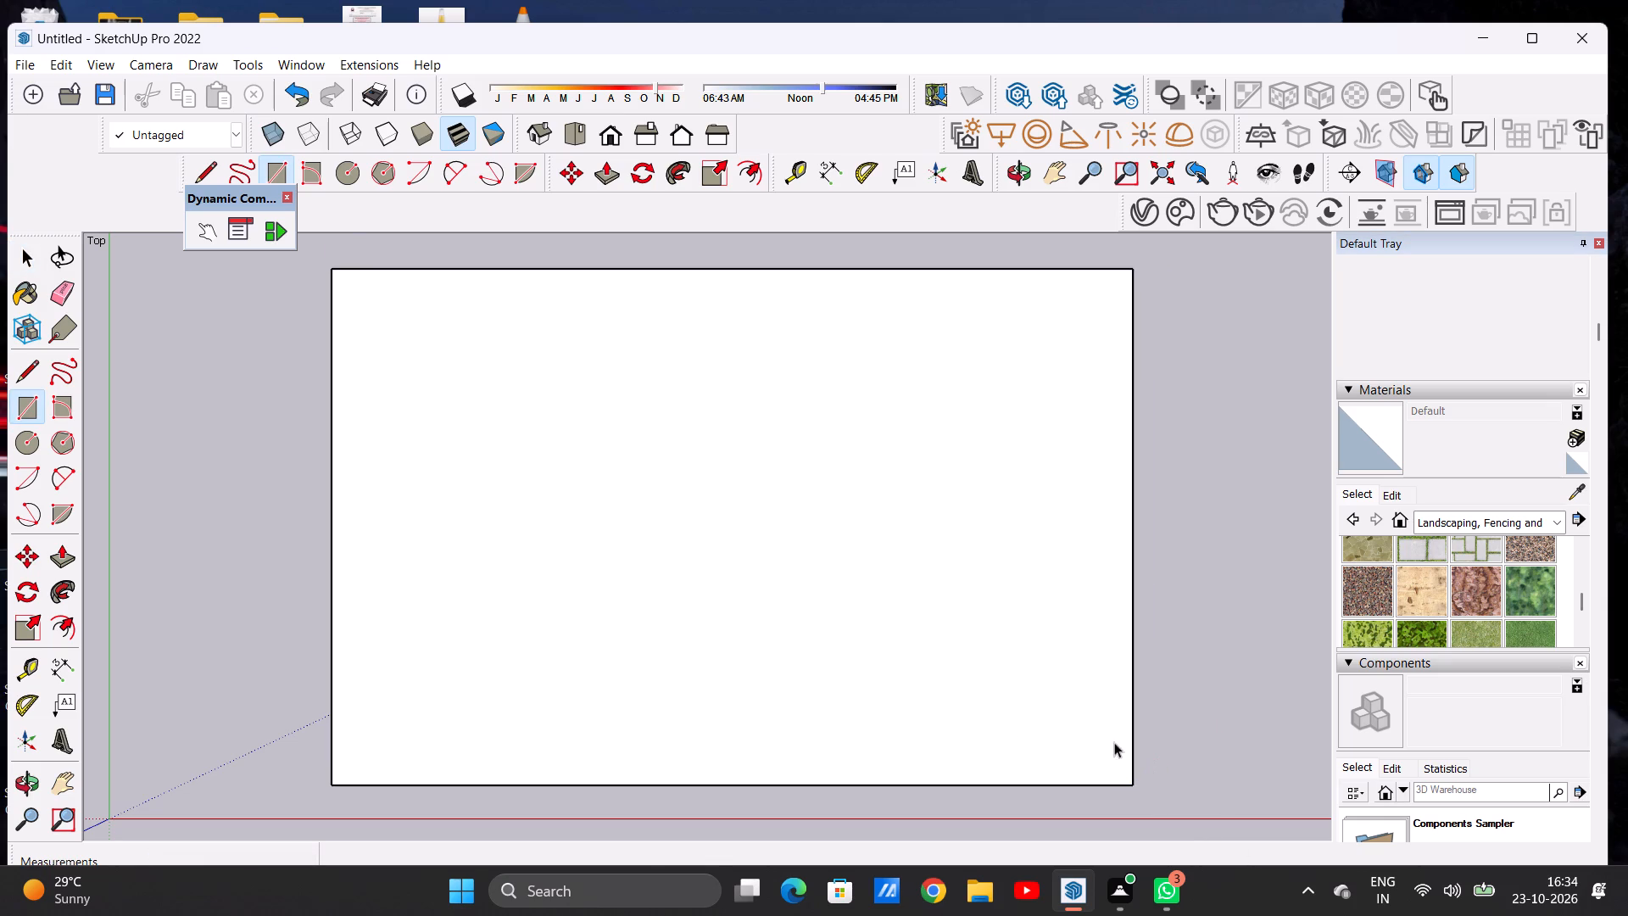
Move the whole rectangle diagonally away from the origin, farther along the positive red and green directions.
scroll(194, 616, "down", 20)
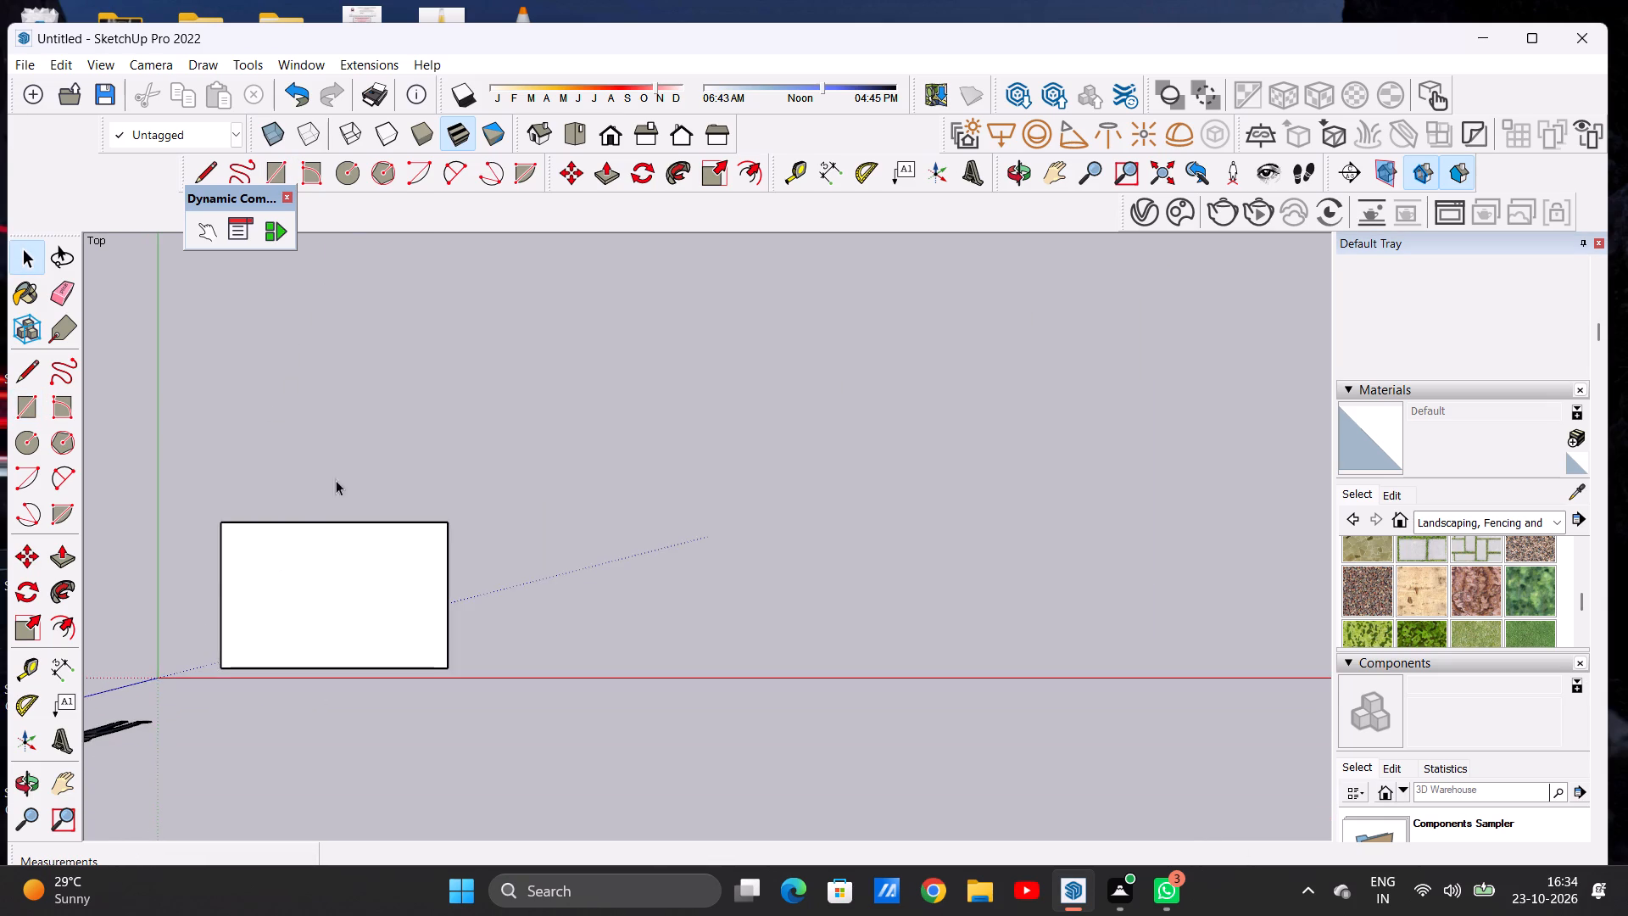
scroll(362, 454, "up", 7)
triple_click(405, 677)
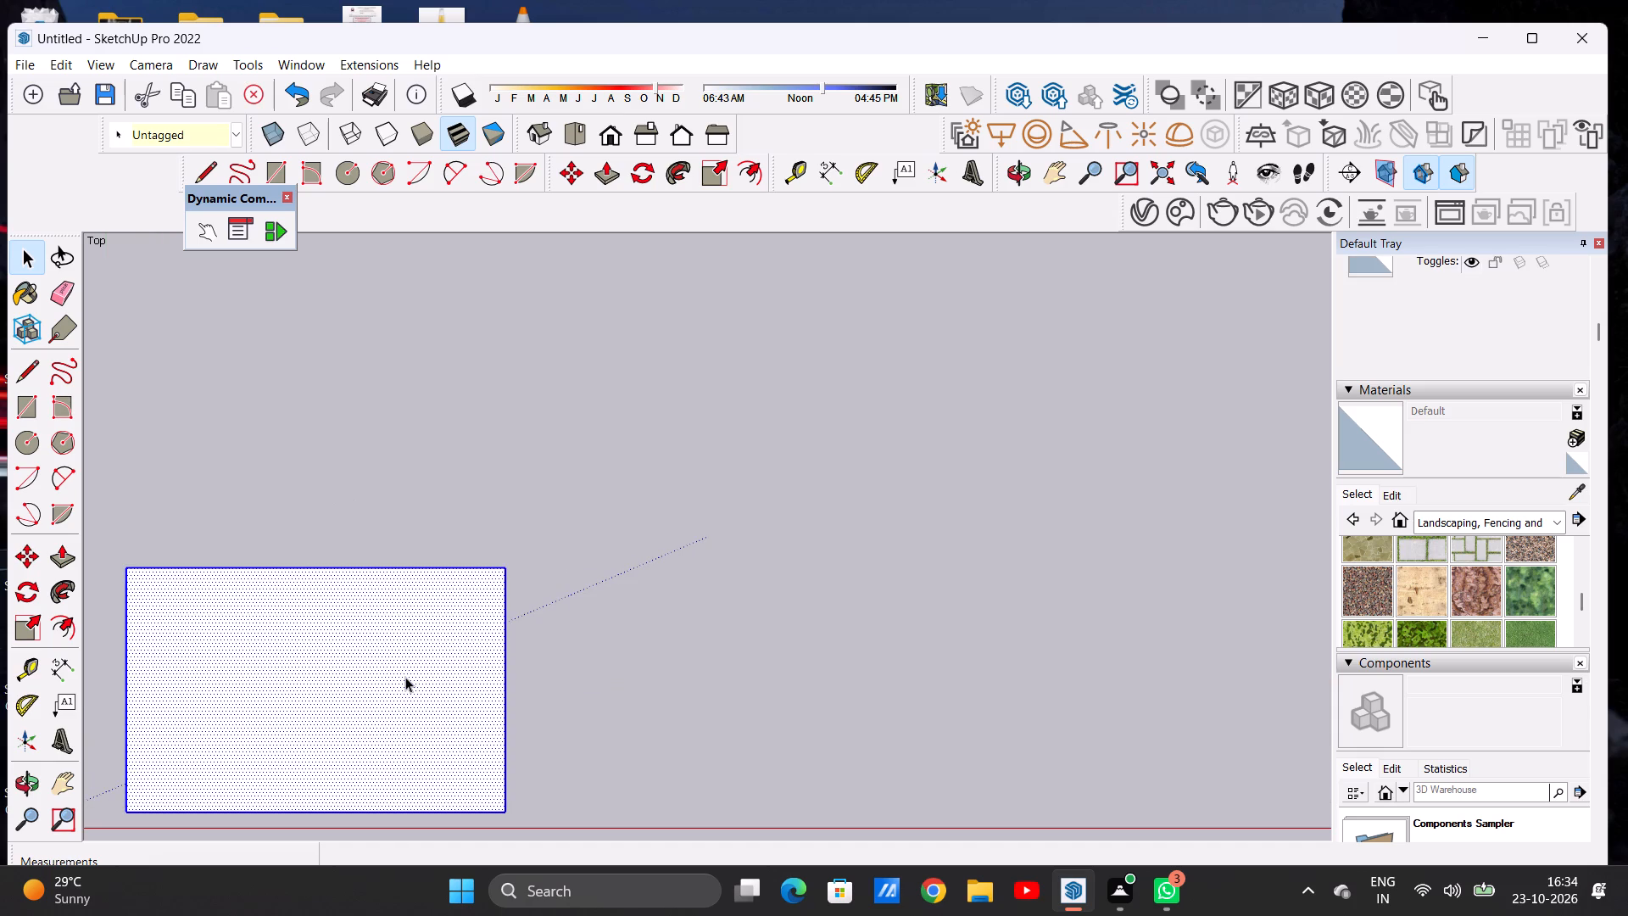
key("m")
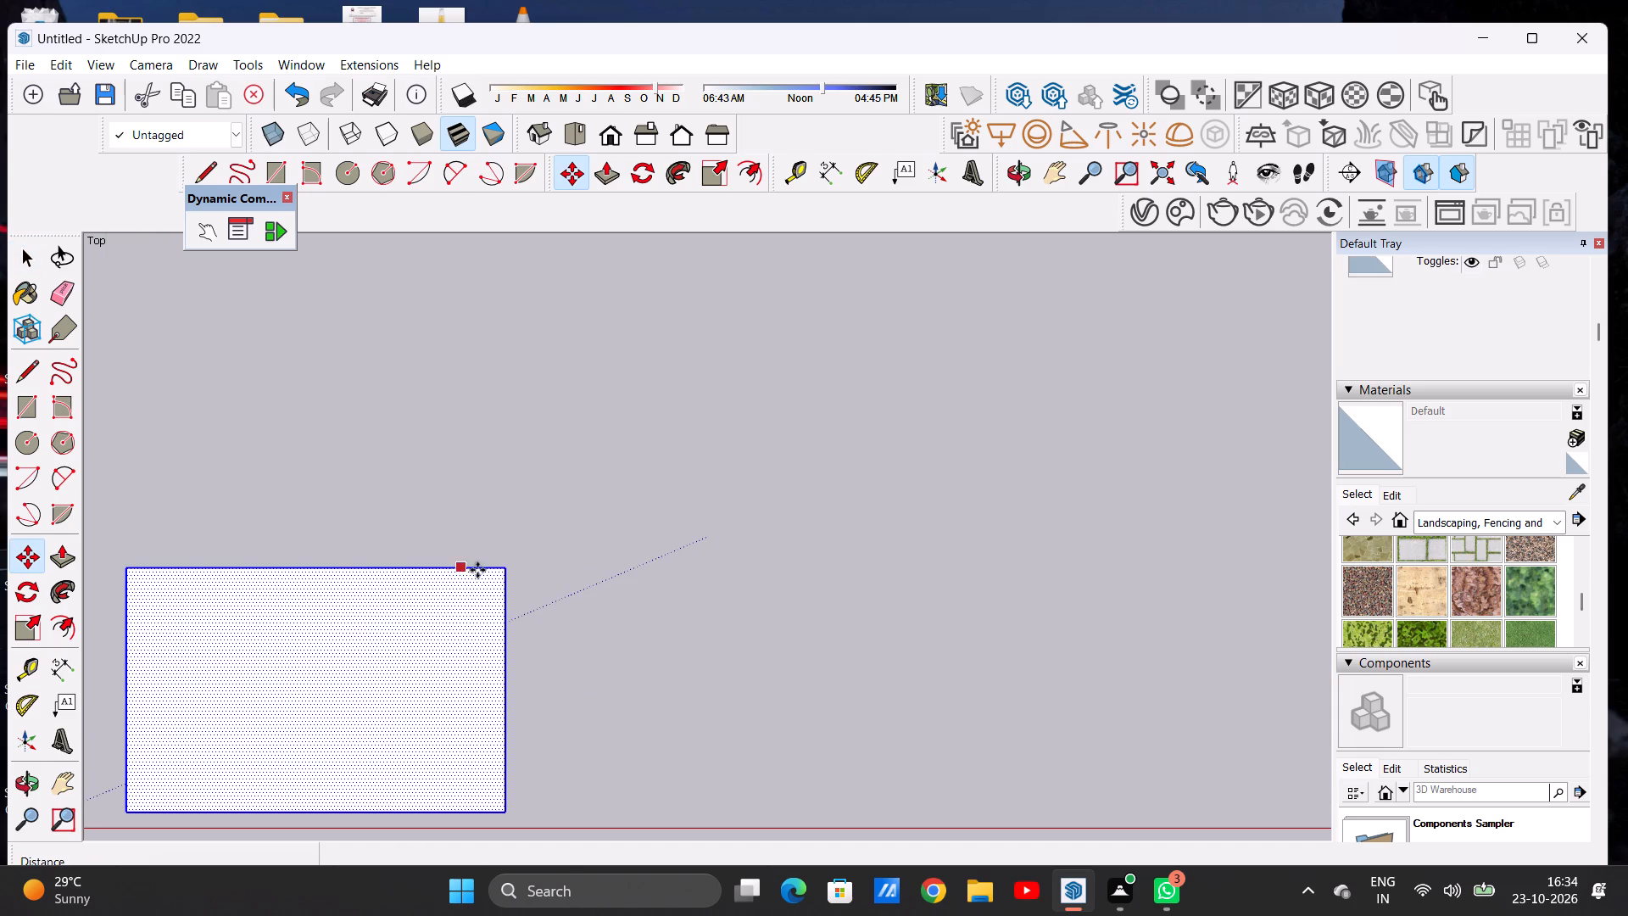
left_click(509, 569)
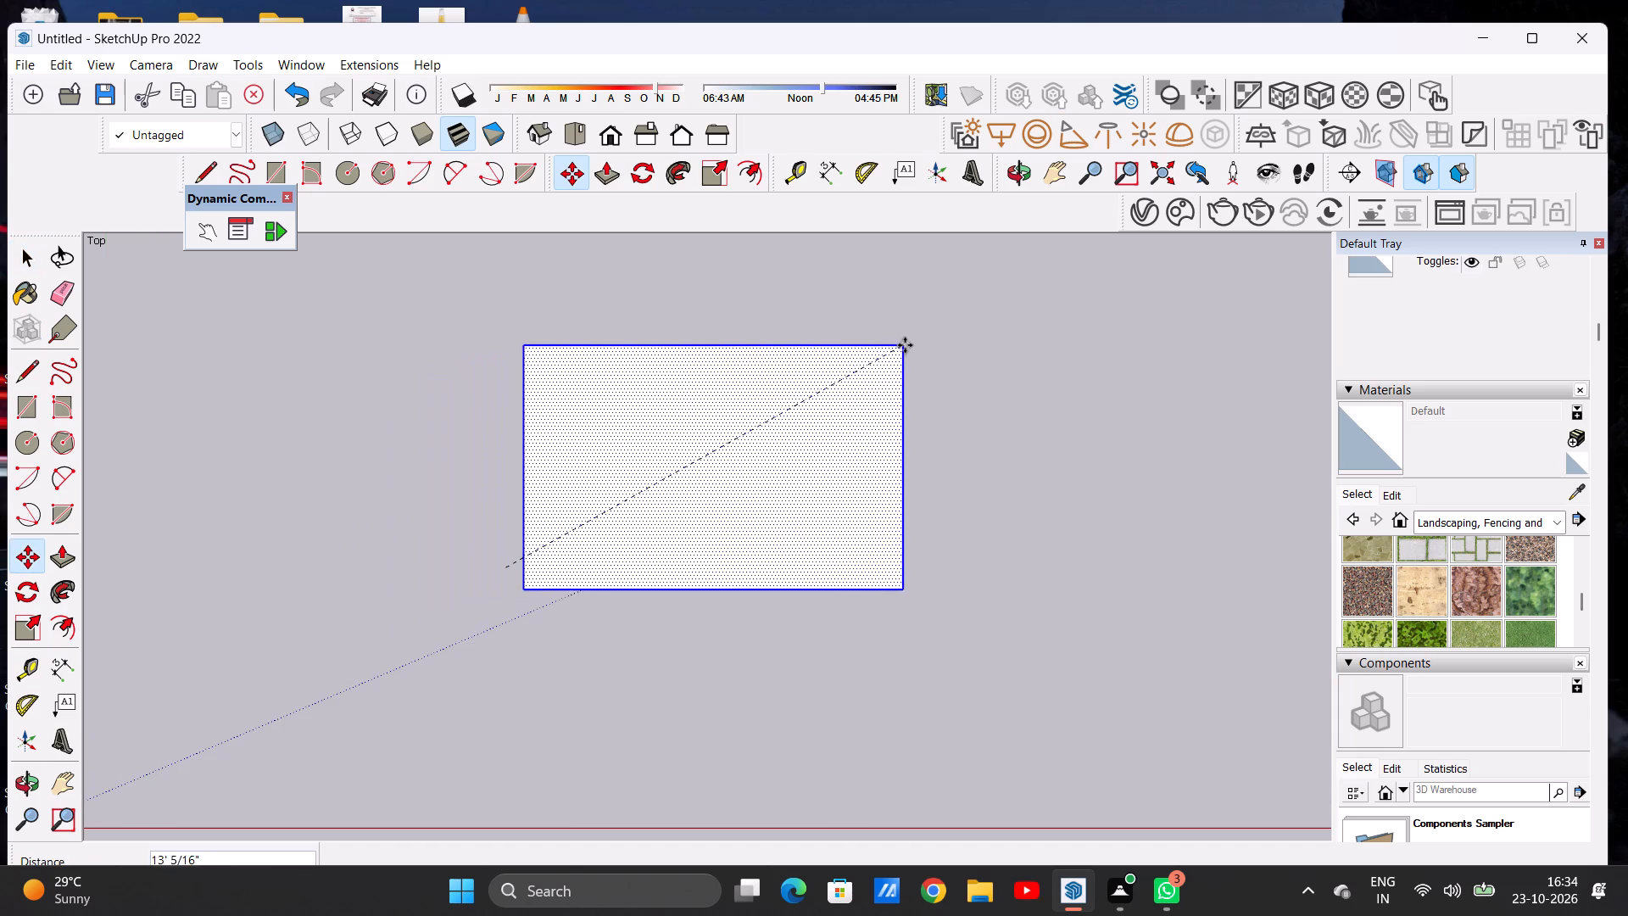
left_click(889, 370)
key("space")
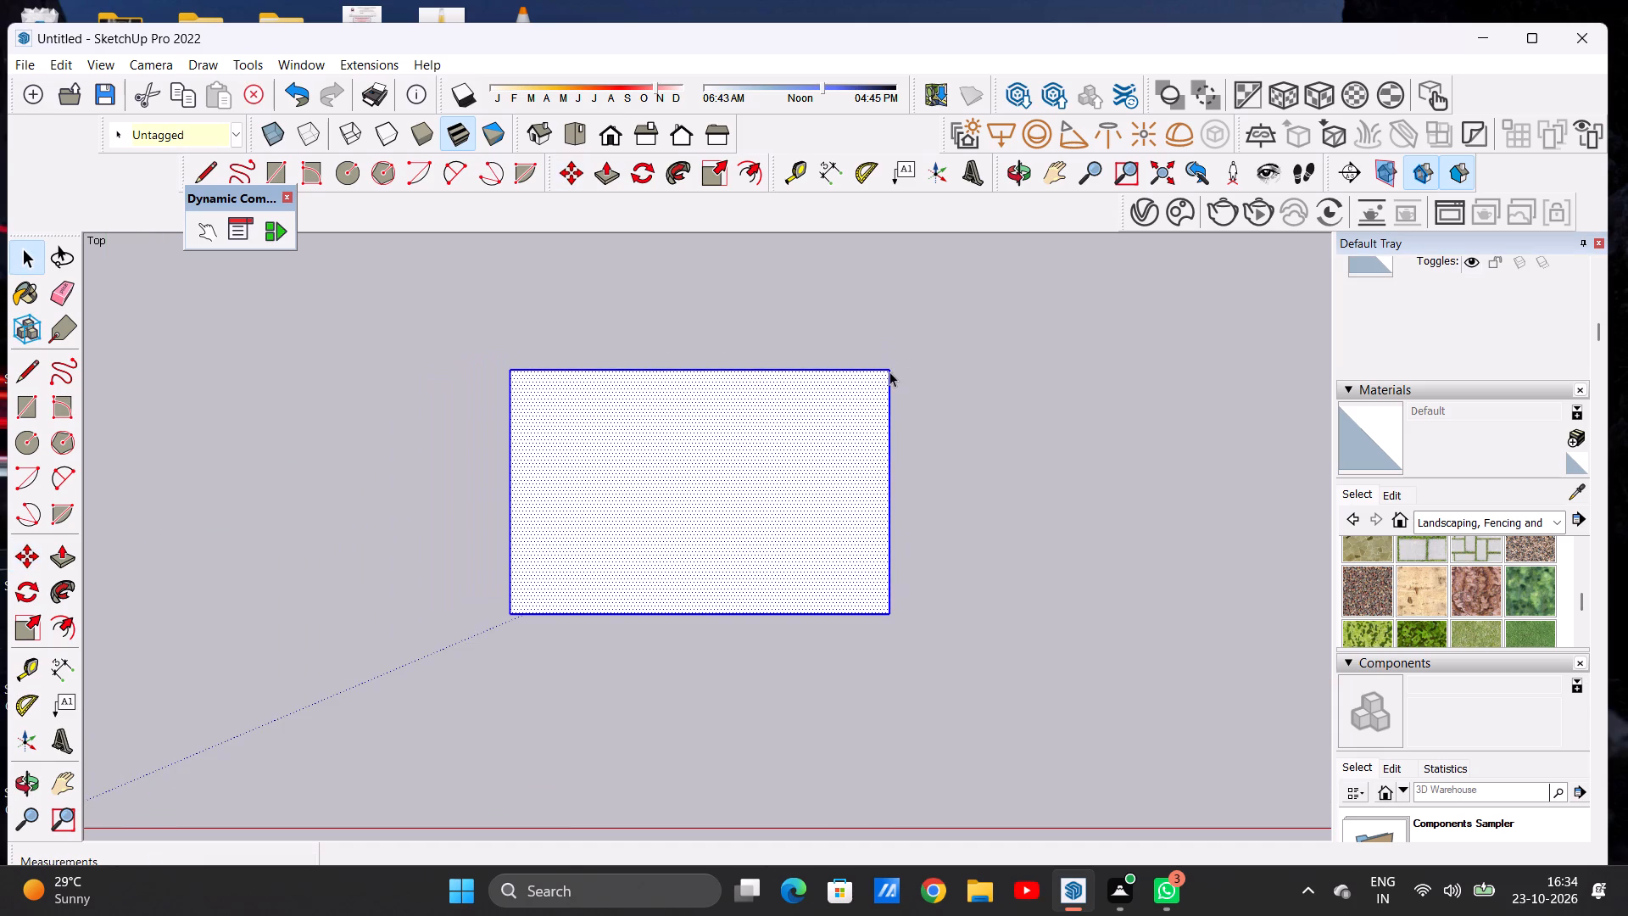
left_click(935, 465)
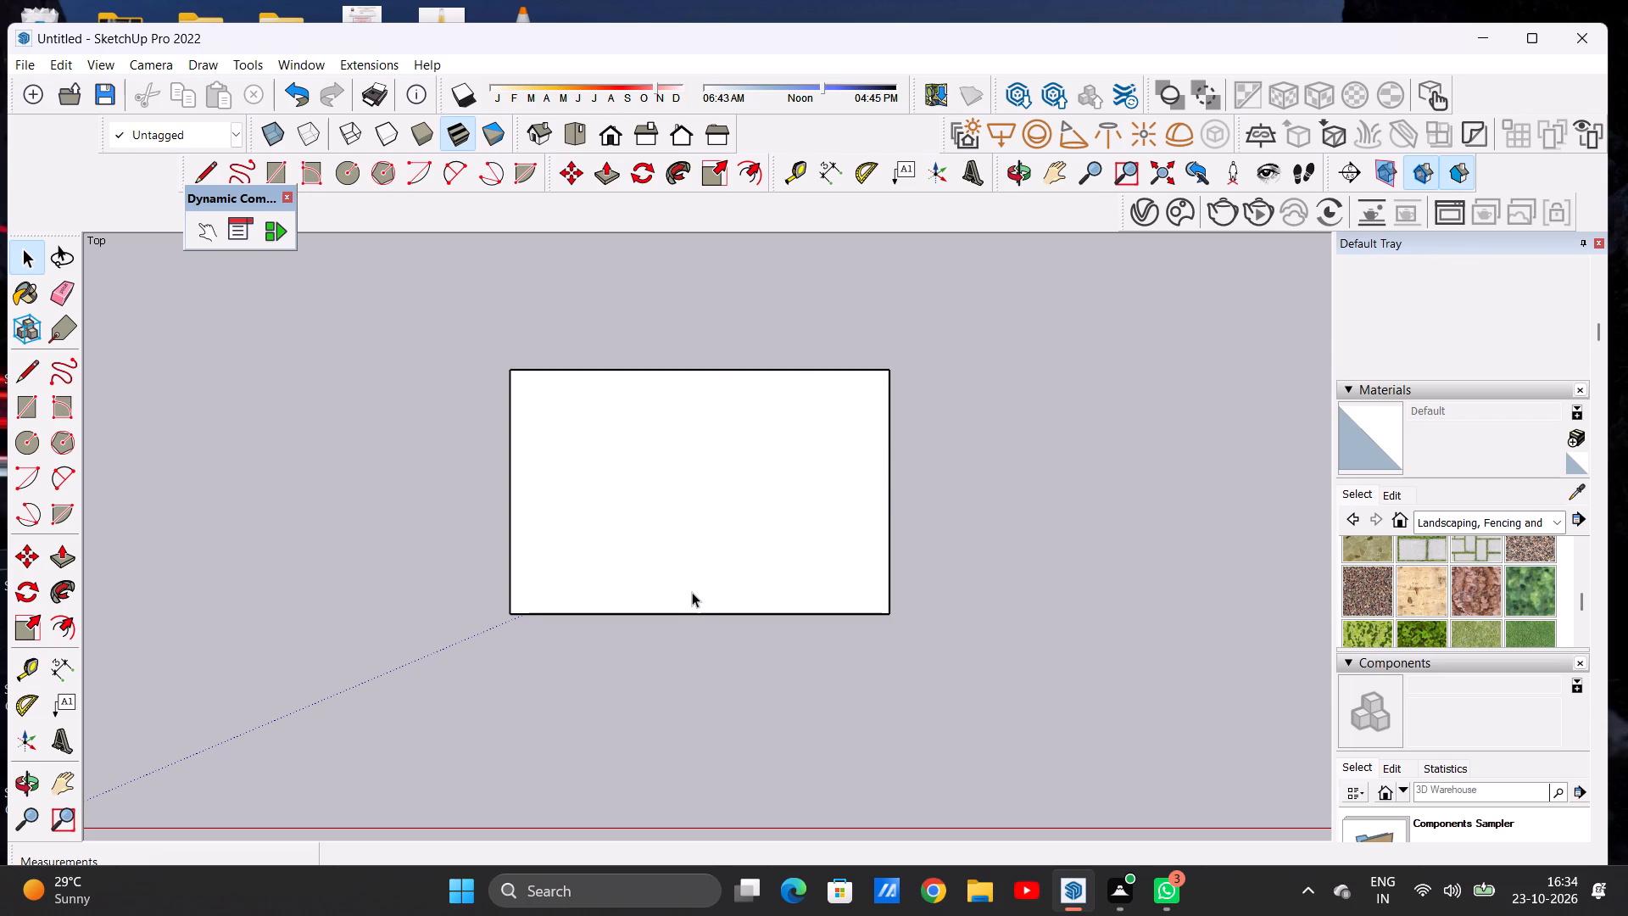
Draw an adjoining rectangle about 7' by 3' 4" against the full right-hand short edge of the existing face.
scroll(781, 419, "up", 2)
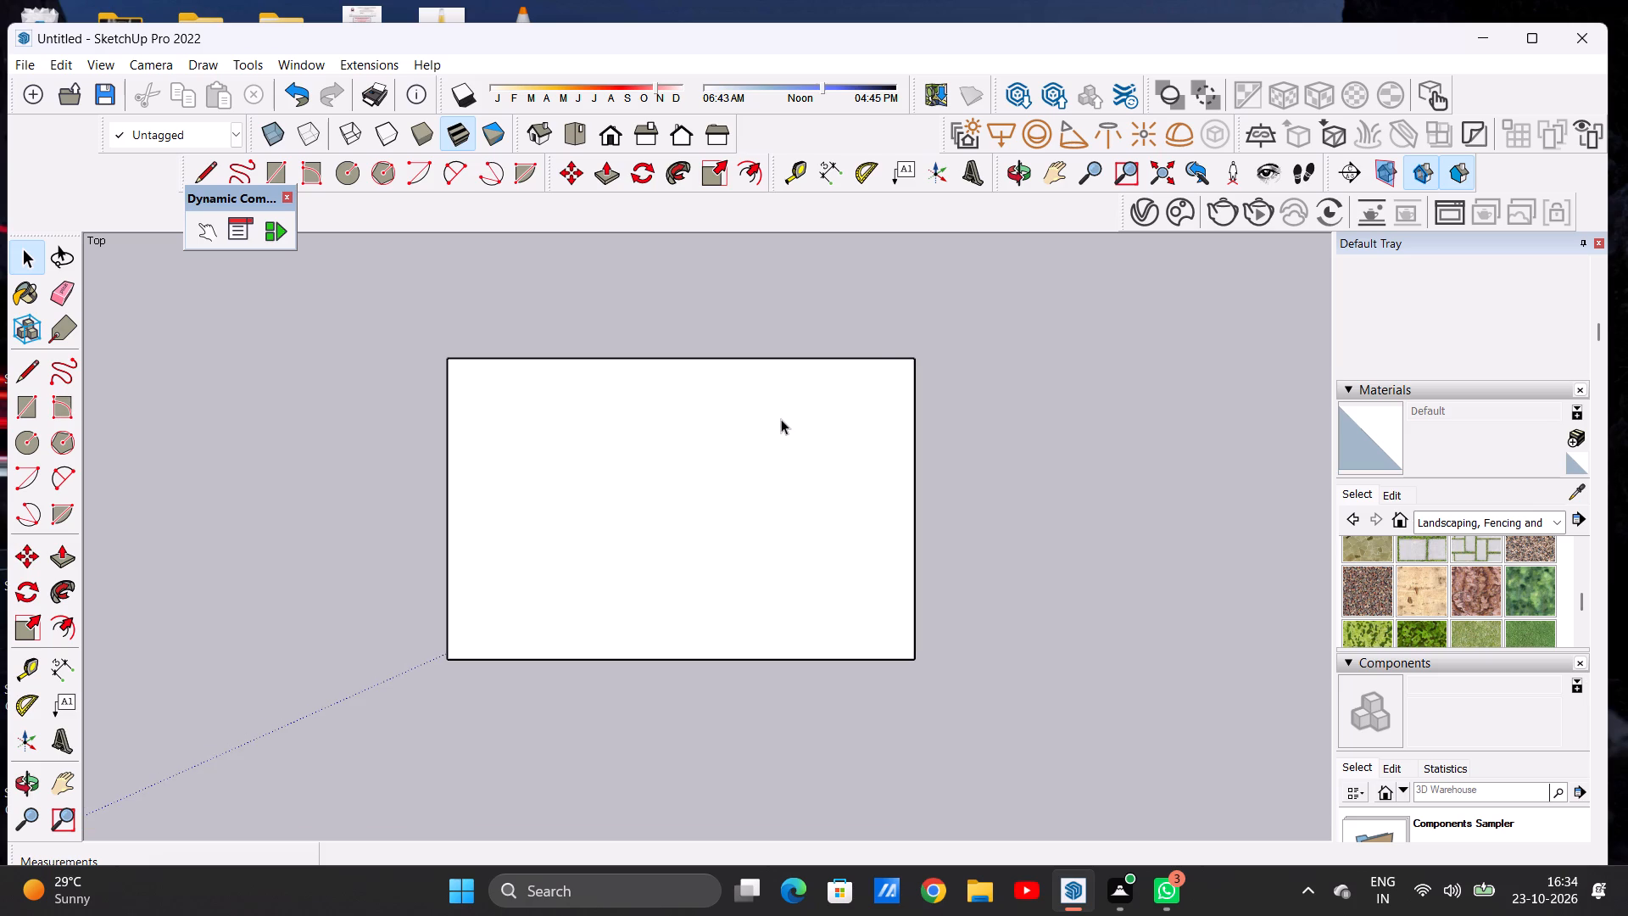
scroll(559, 434, "down", 4)
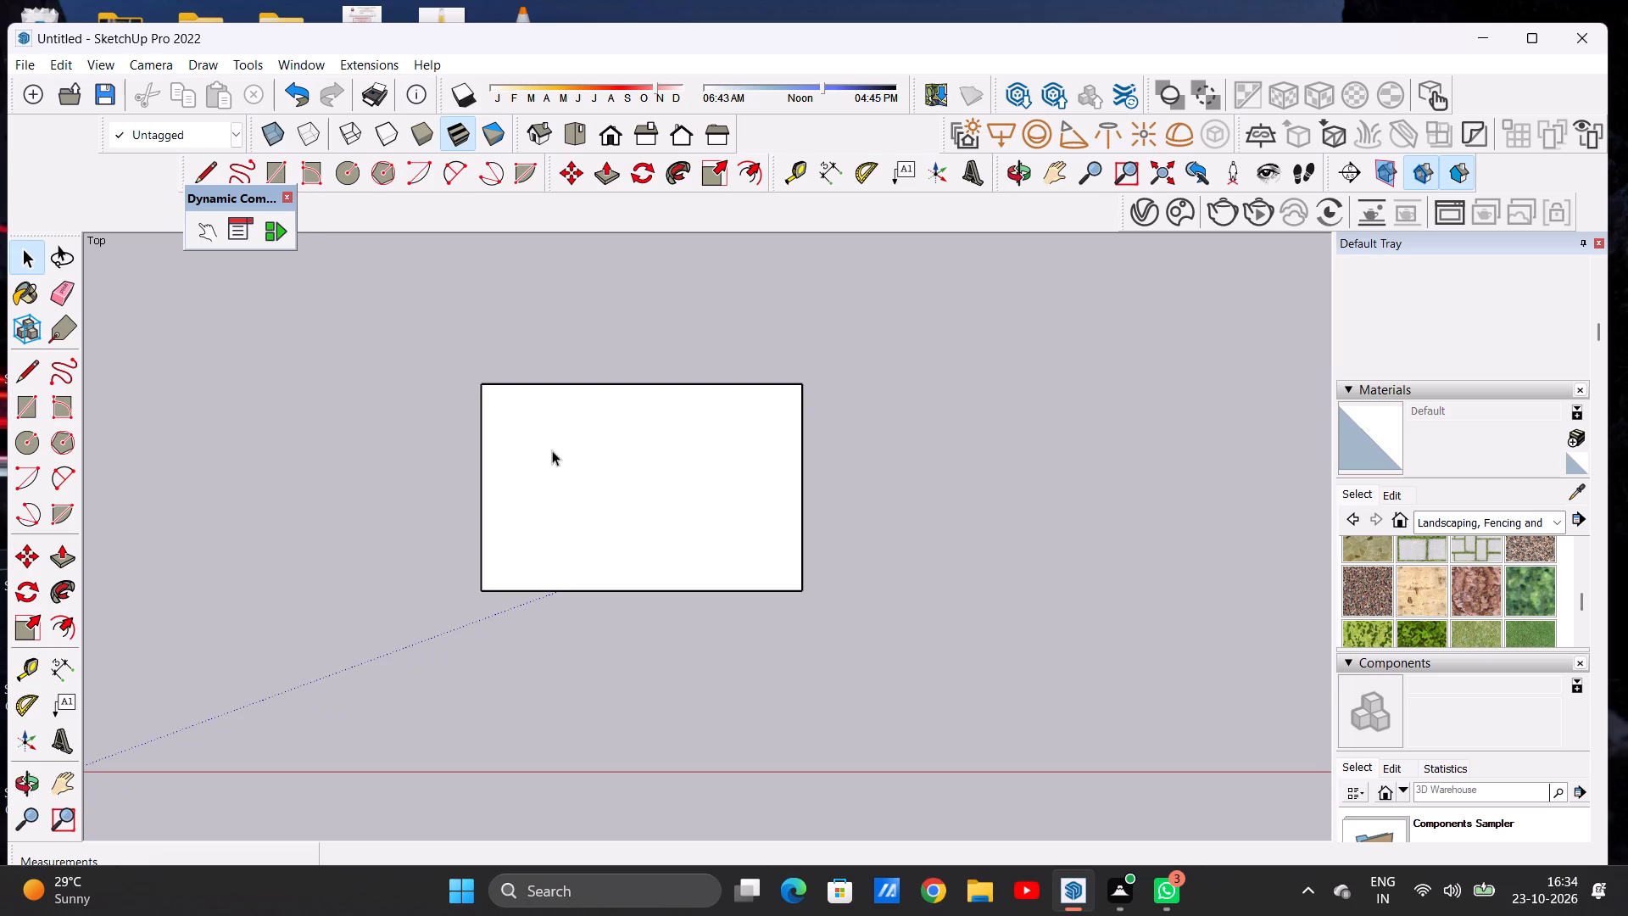
scroll(750, 445, "up", 3)
key("r")
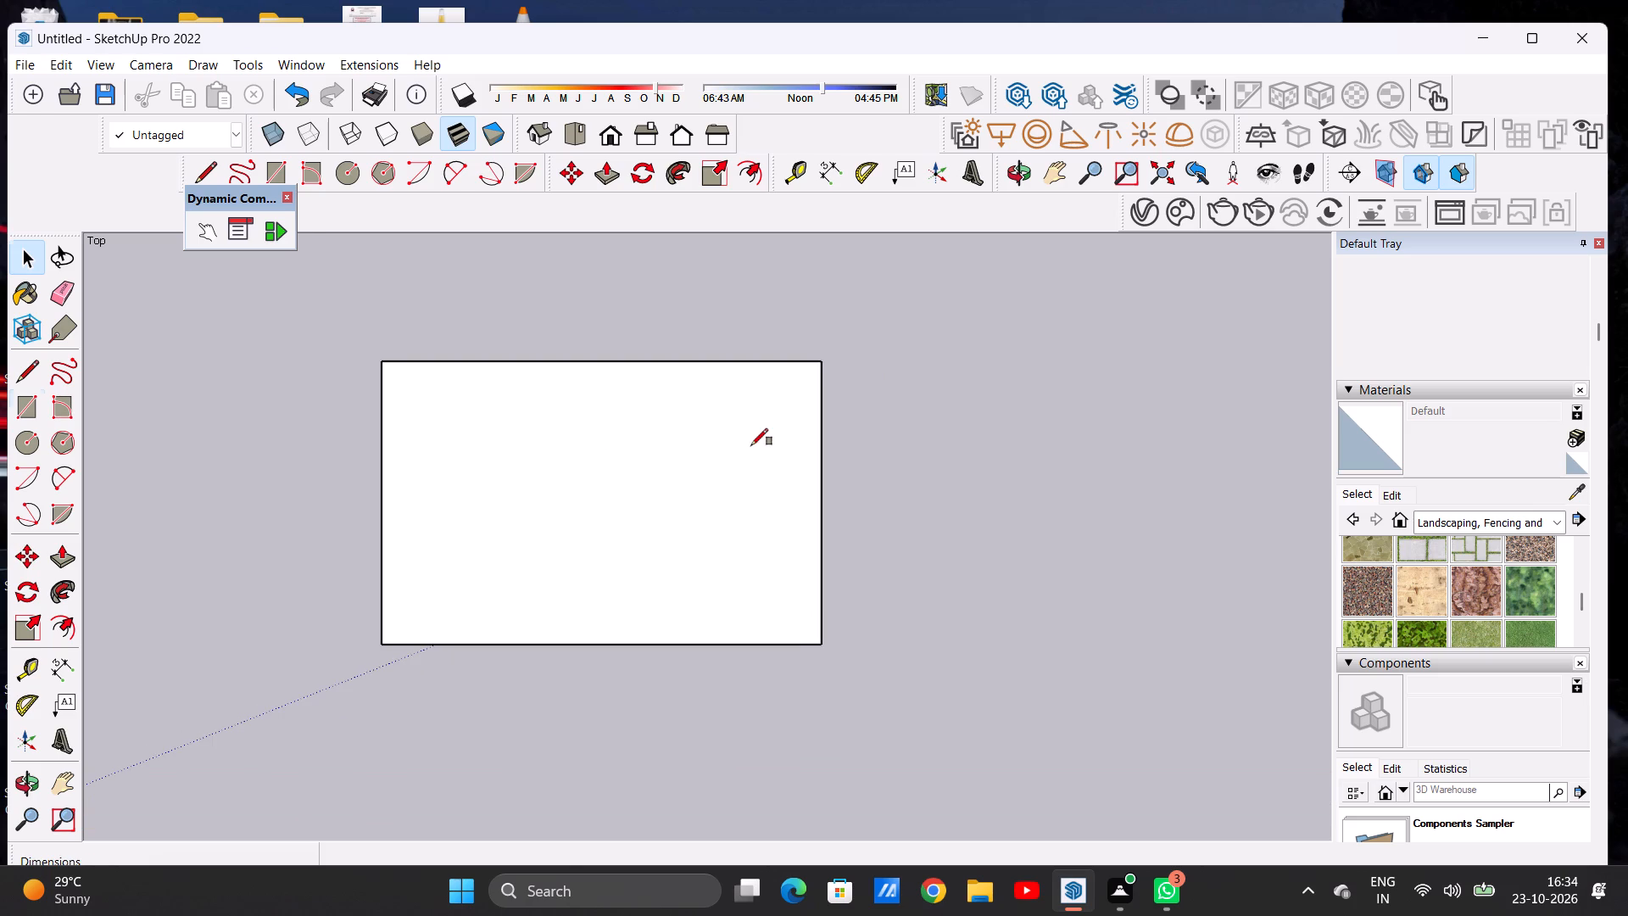
scroll(752, 456, "up", 3)
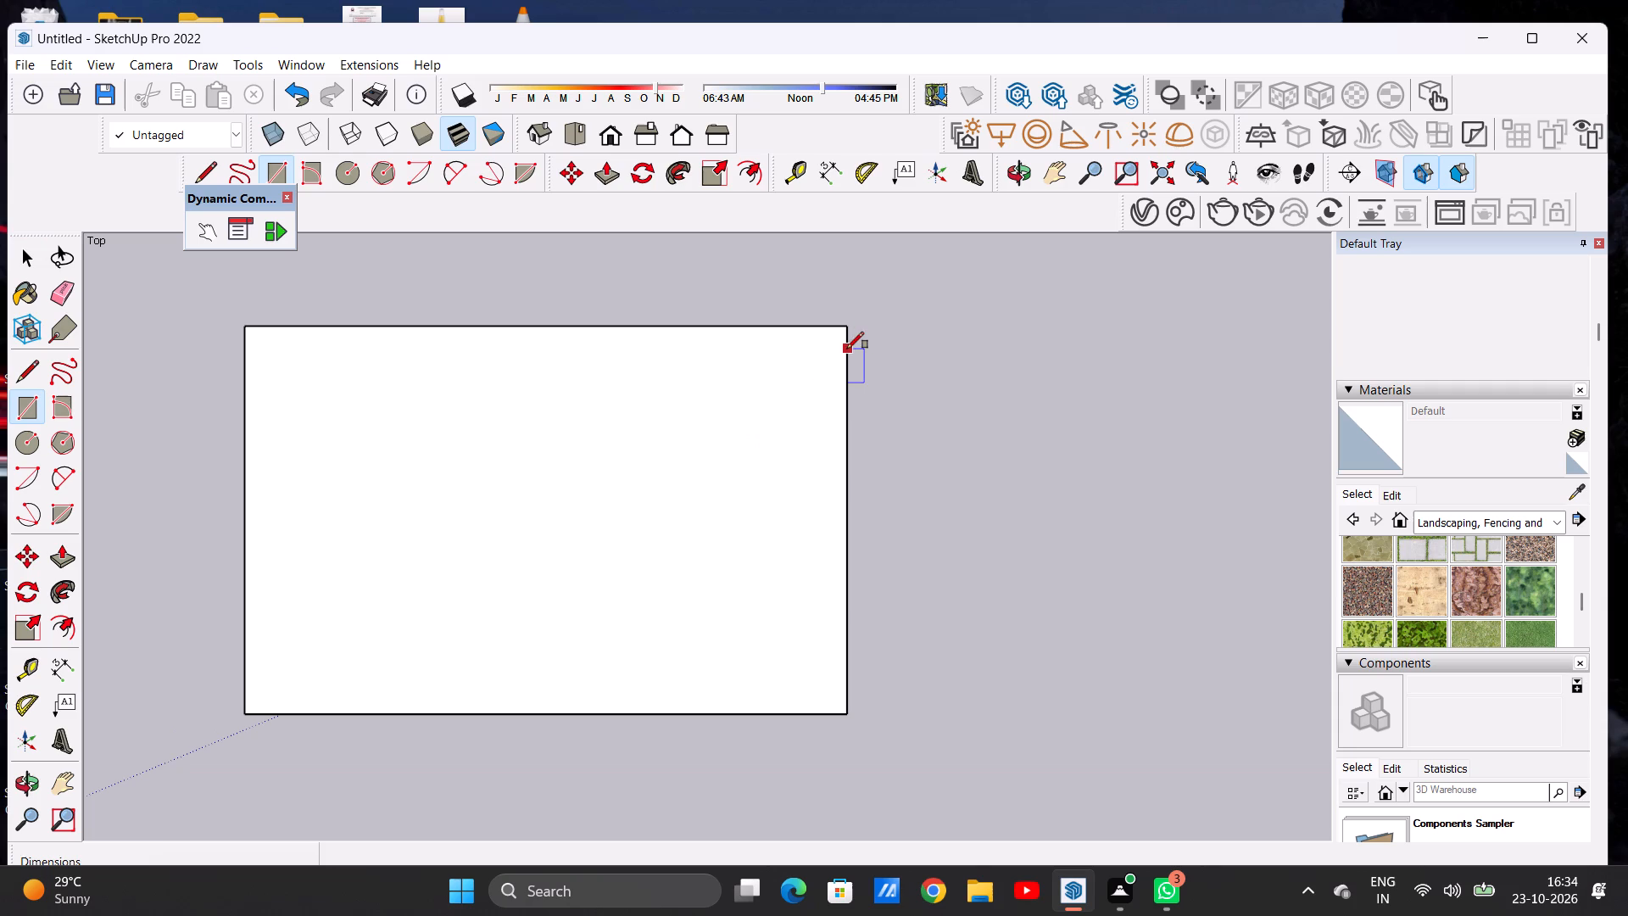
left_click(848, 324)
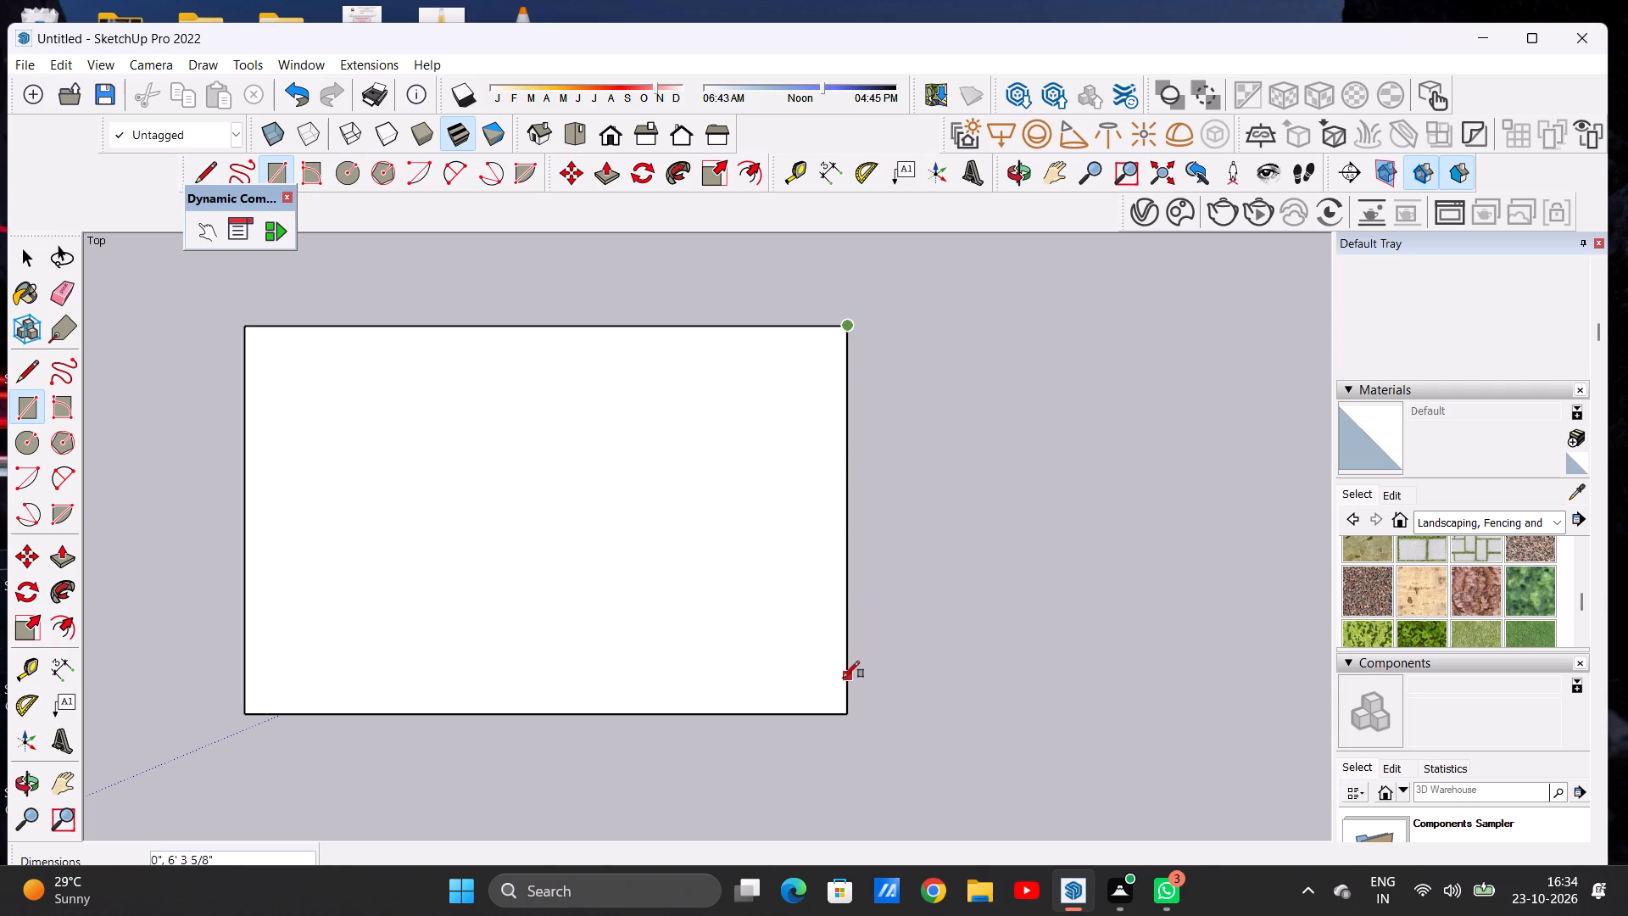
left_click(844, 715)
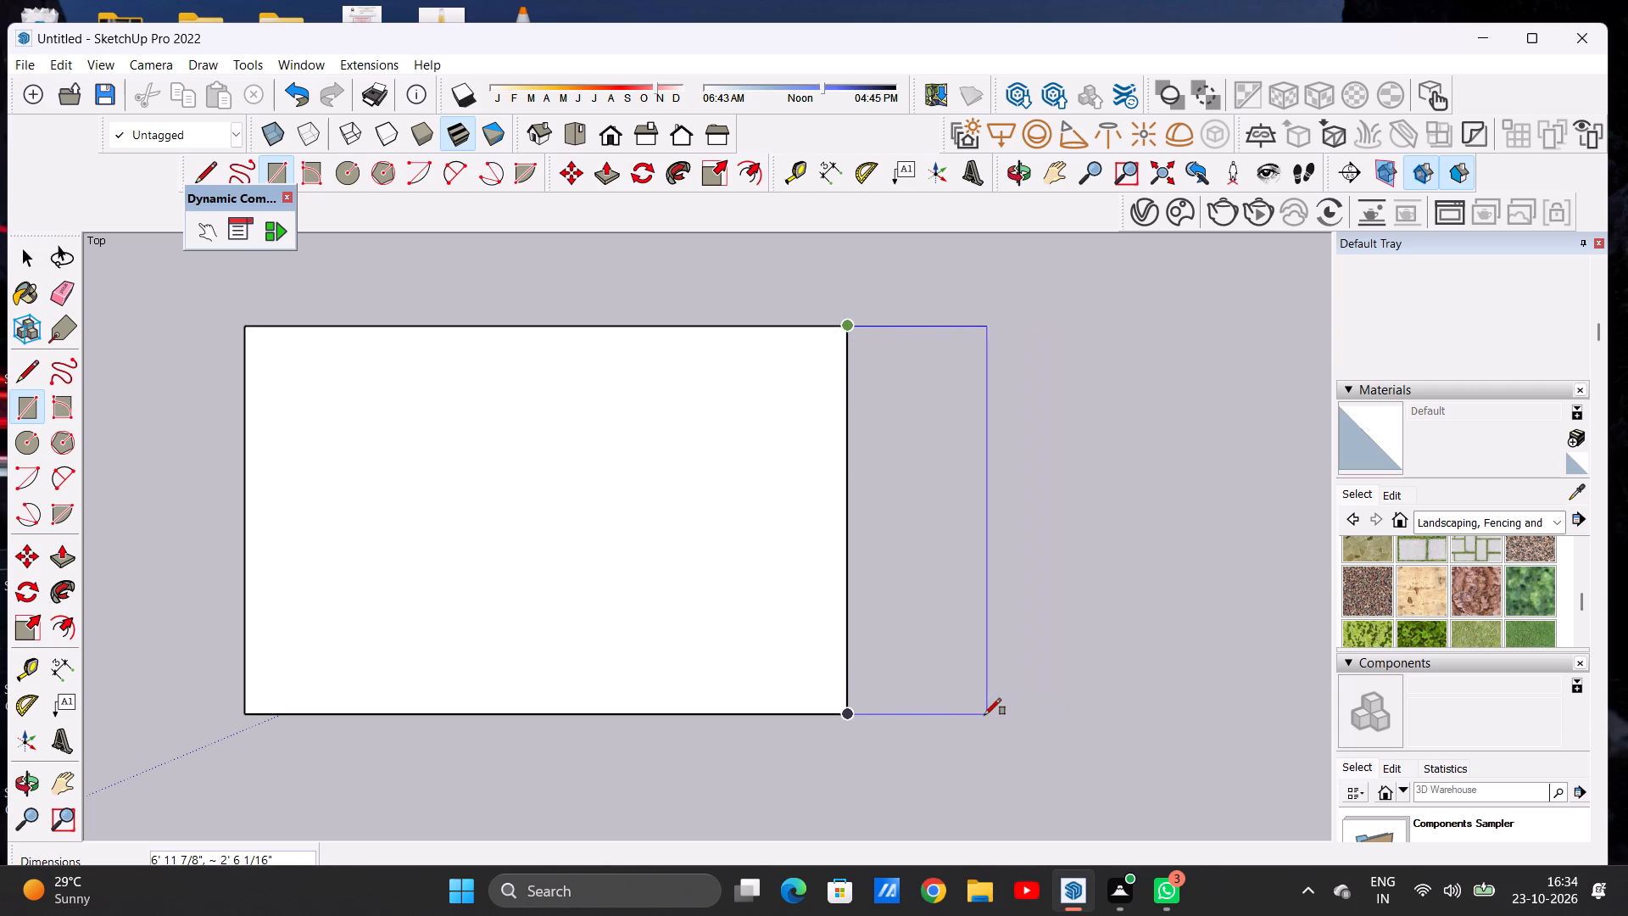
left_click(1034, 714)
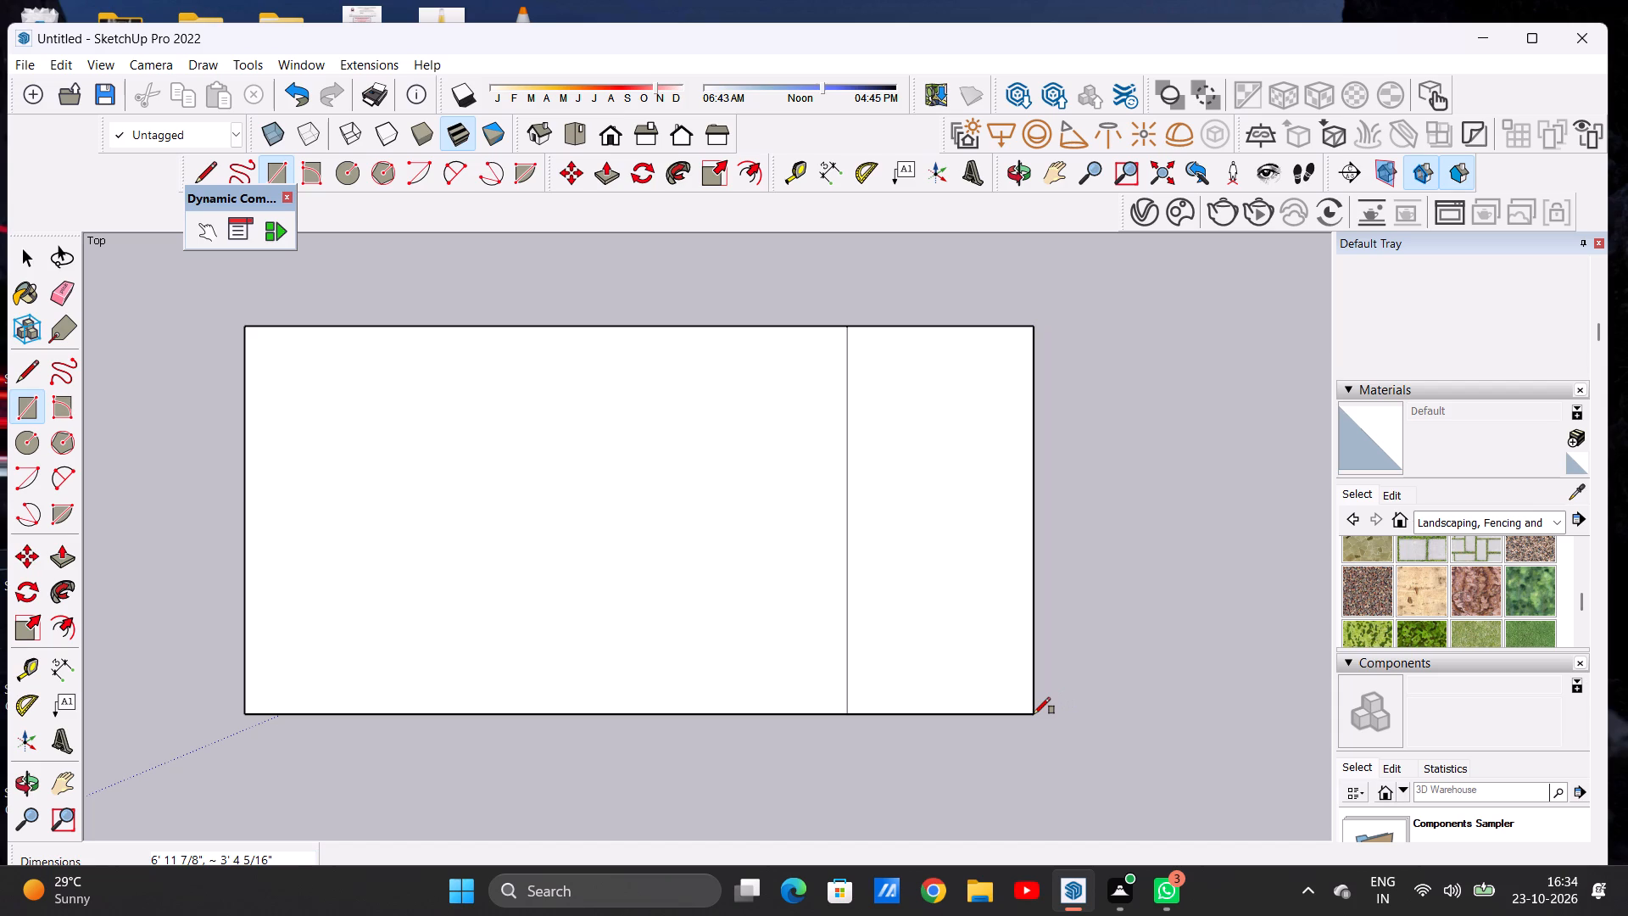
Erase the shared edge between the two rectangles to merge them into one face.
key("space")
type("E")
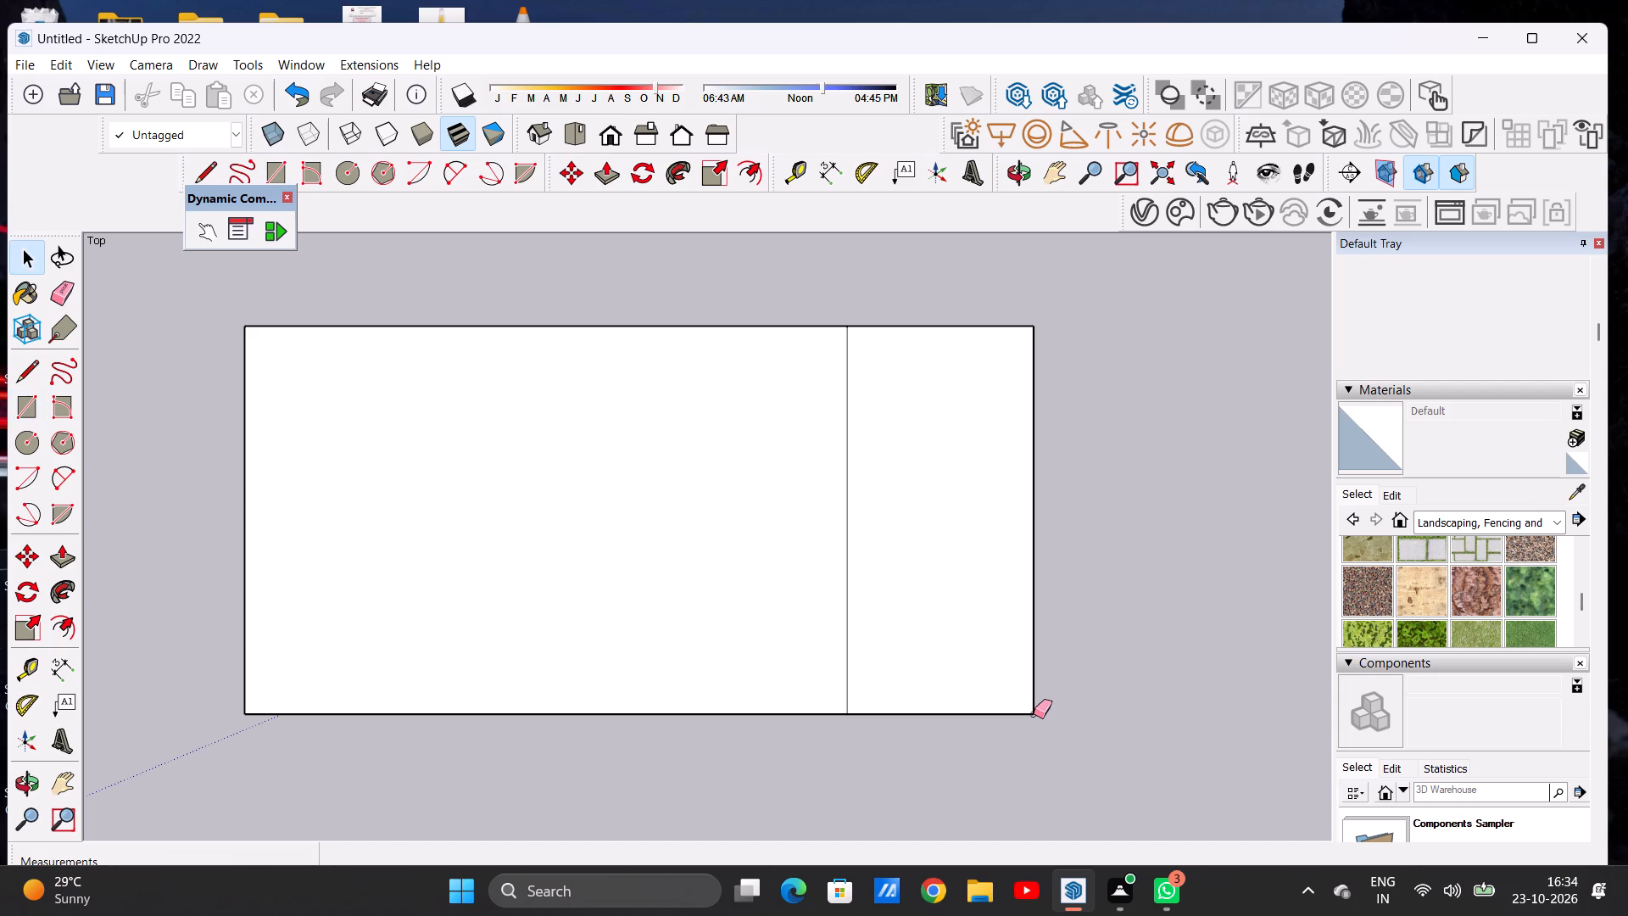
left_click_drag(850, 487, 840, 498)
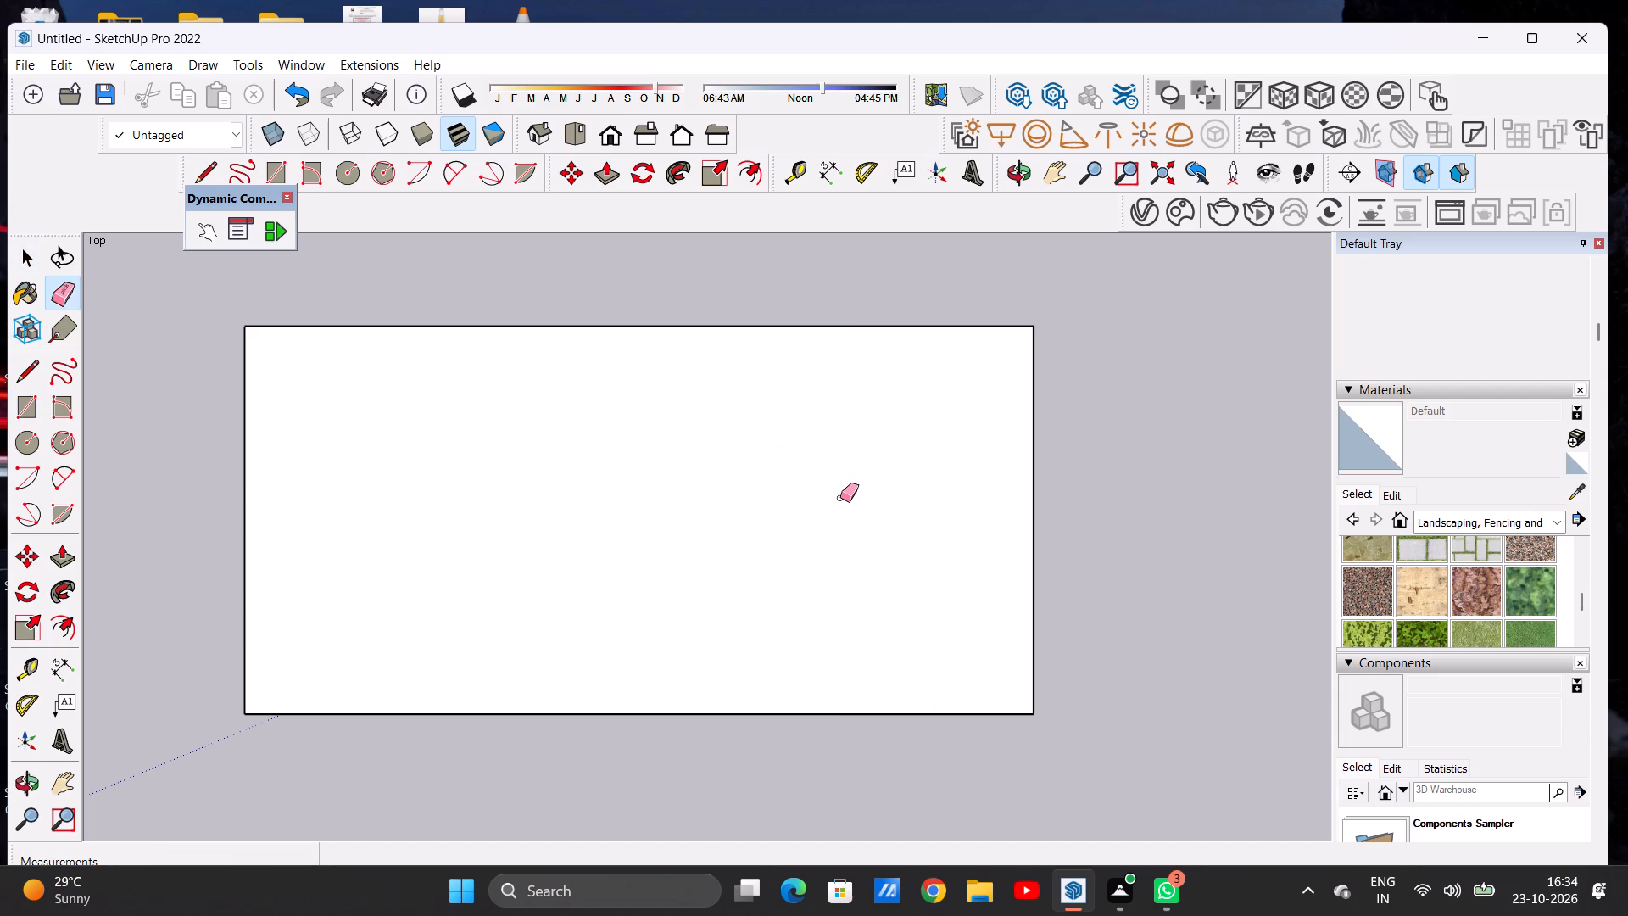
key("space")
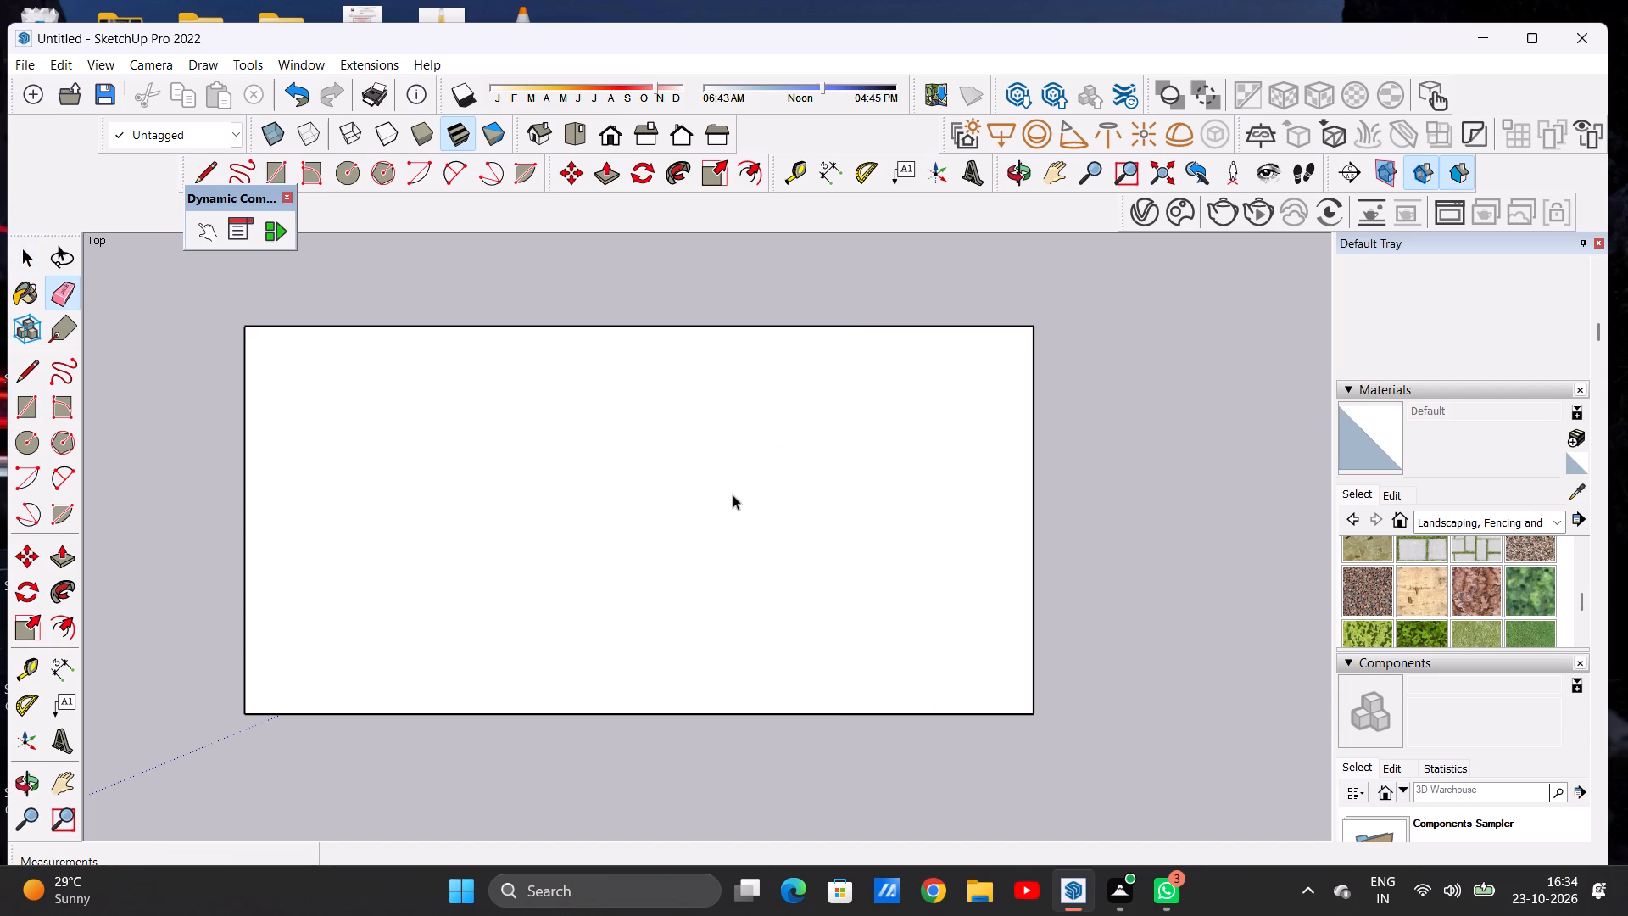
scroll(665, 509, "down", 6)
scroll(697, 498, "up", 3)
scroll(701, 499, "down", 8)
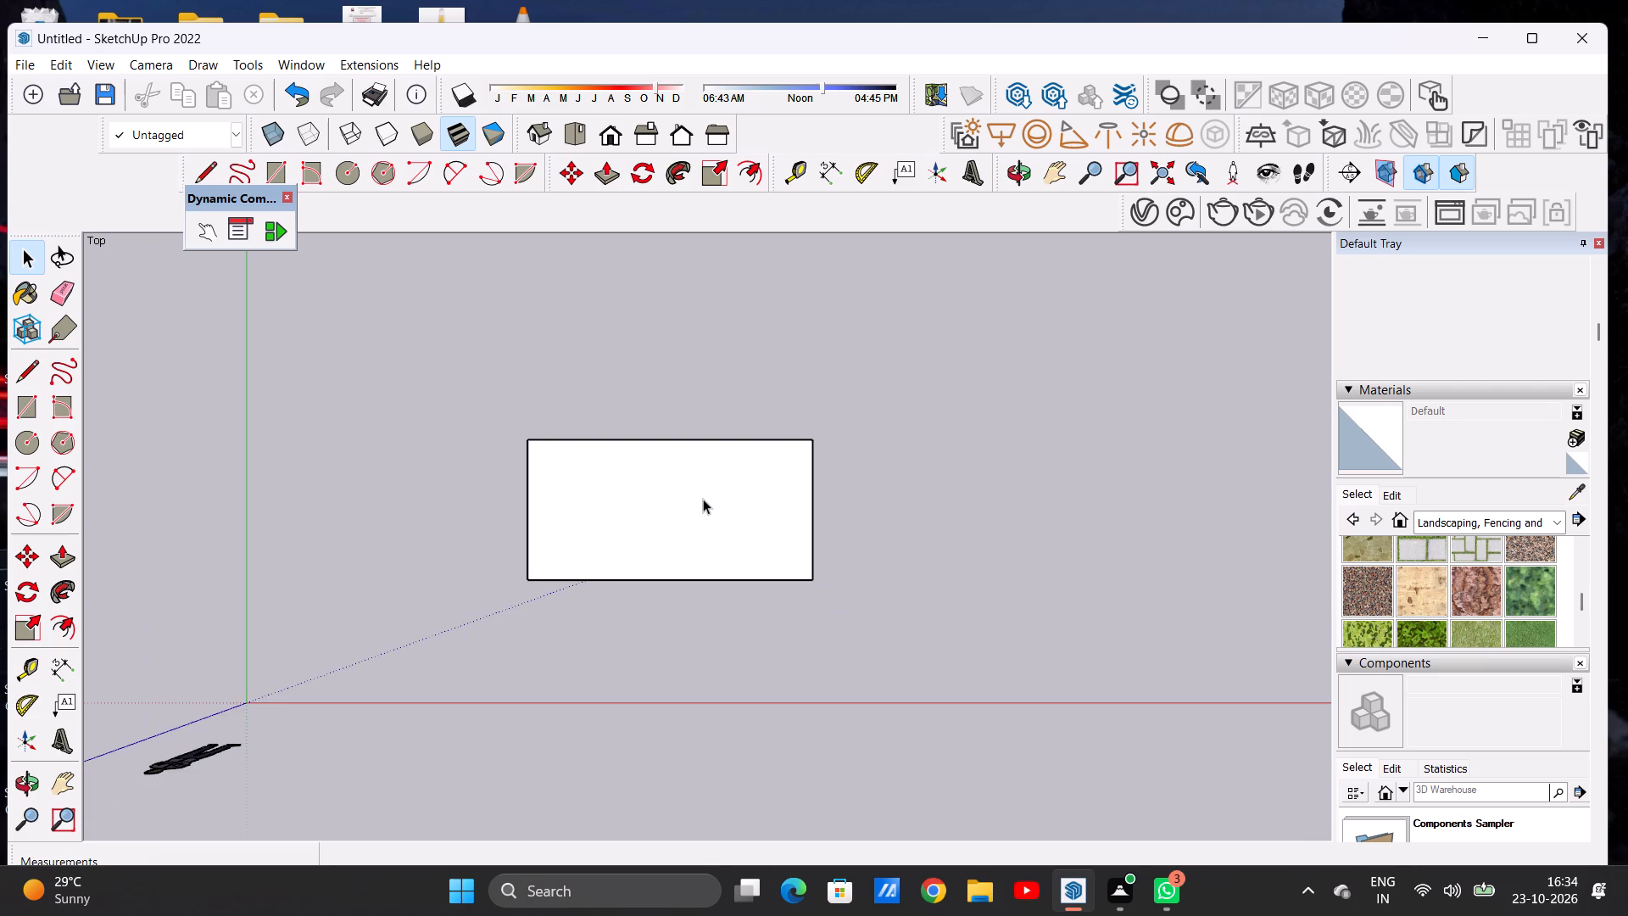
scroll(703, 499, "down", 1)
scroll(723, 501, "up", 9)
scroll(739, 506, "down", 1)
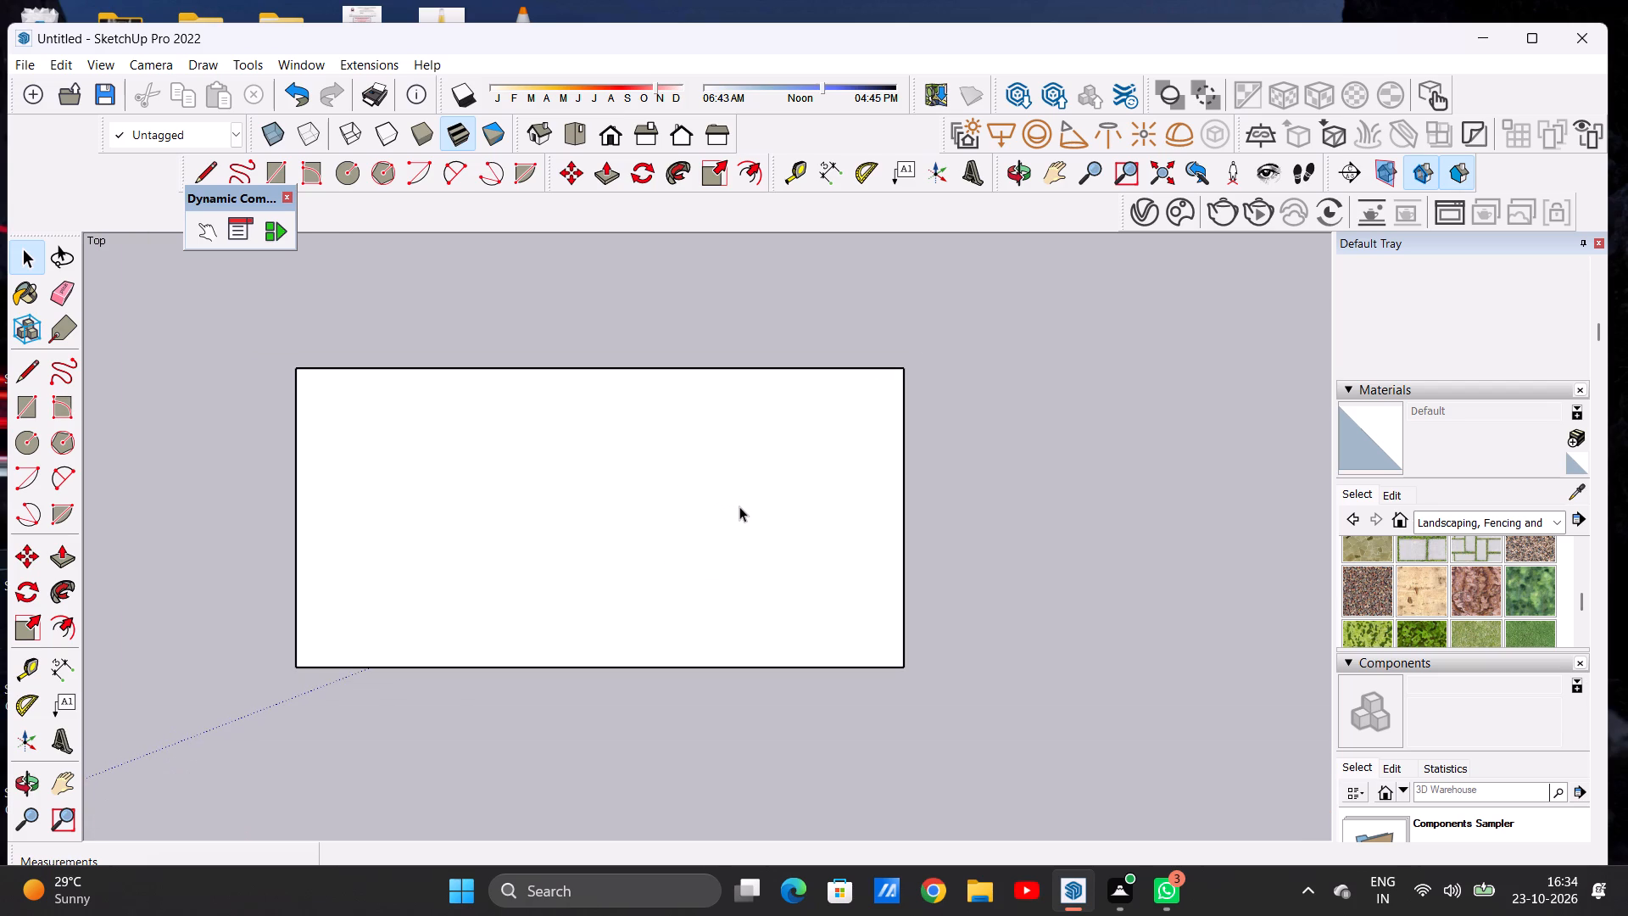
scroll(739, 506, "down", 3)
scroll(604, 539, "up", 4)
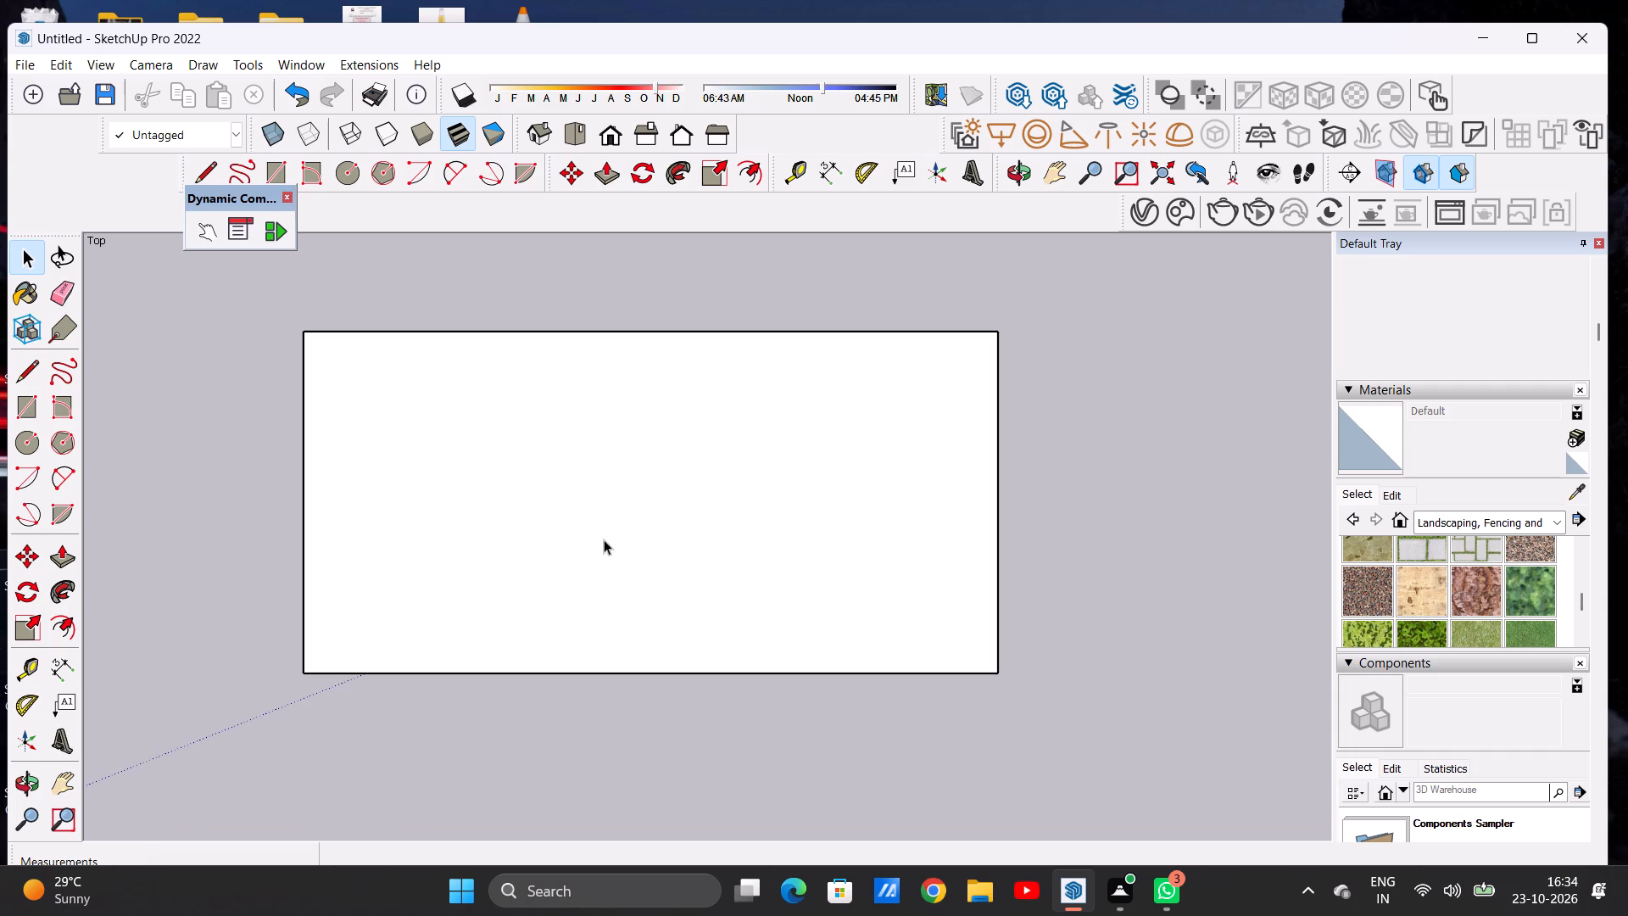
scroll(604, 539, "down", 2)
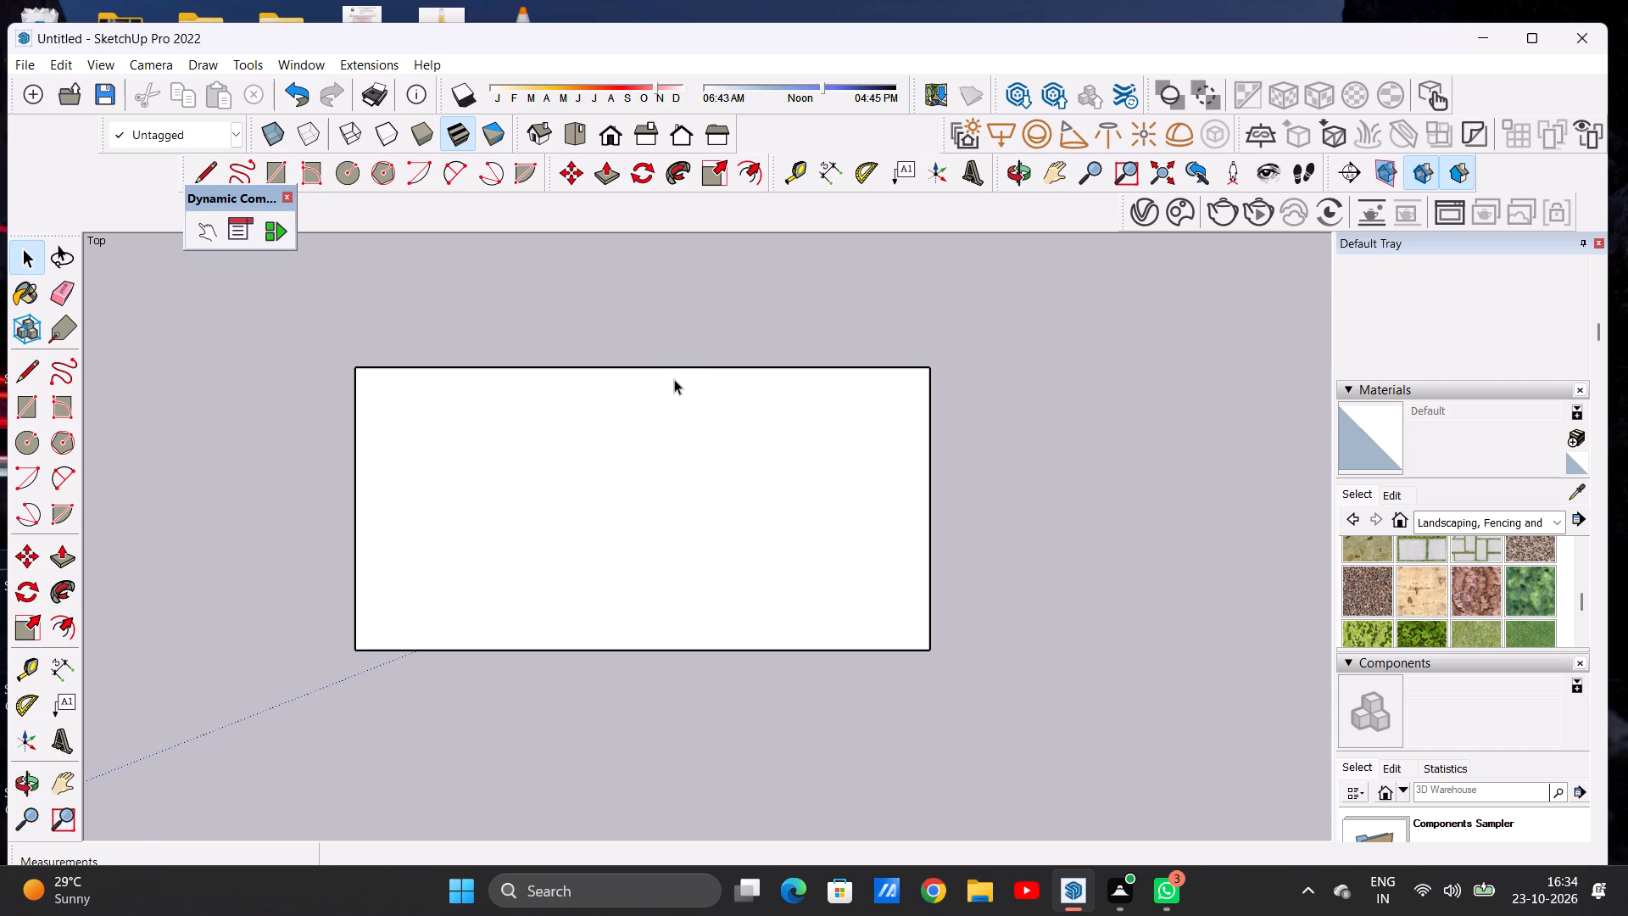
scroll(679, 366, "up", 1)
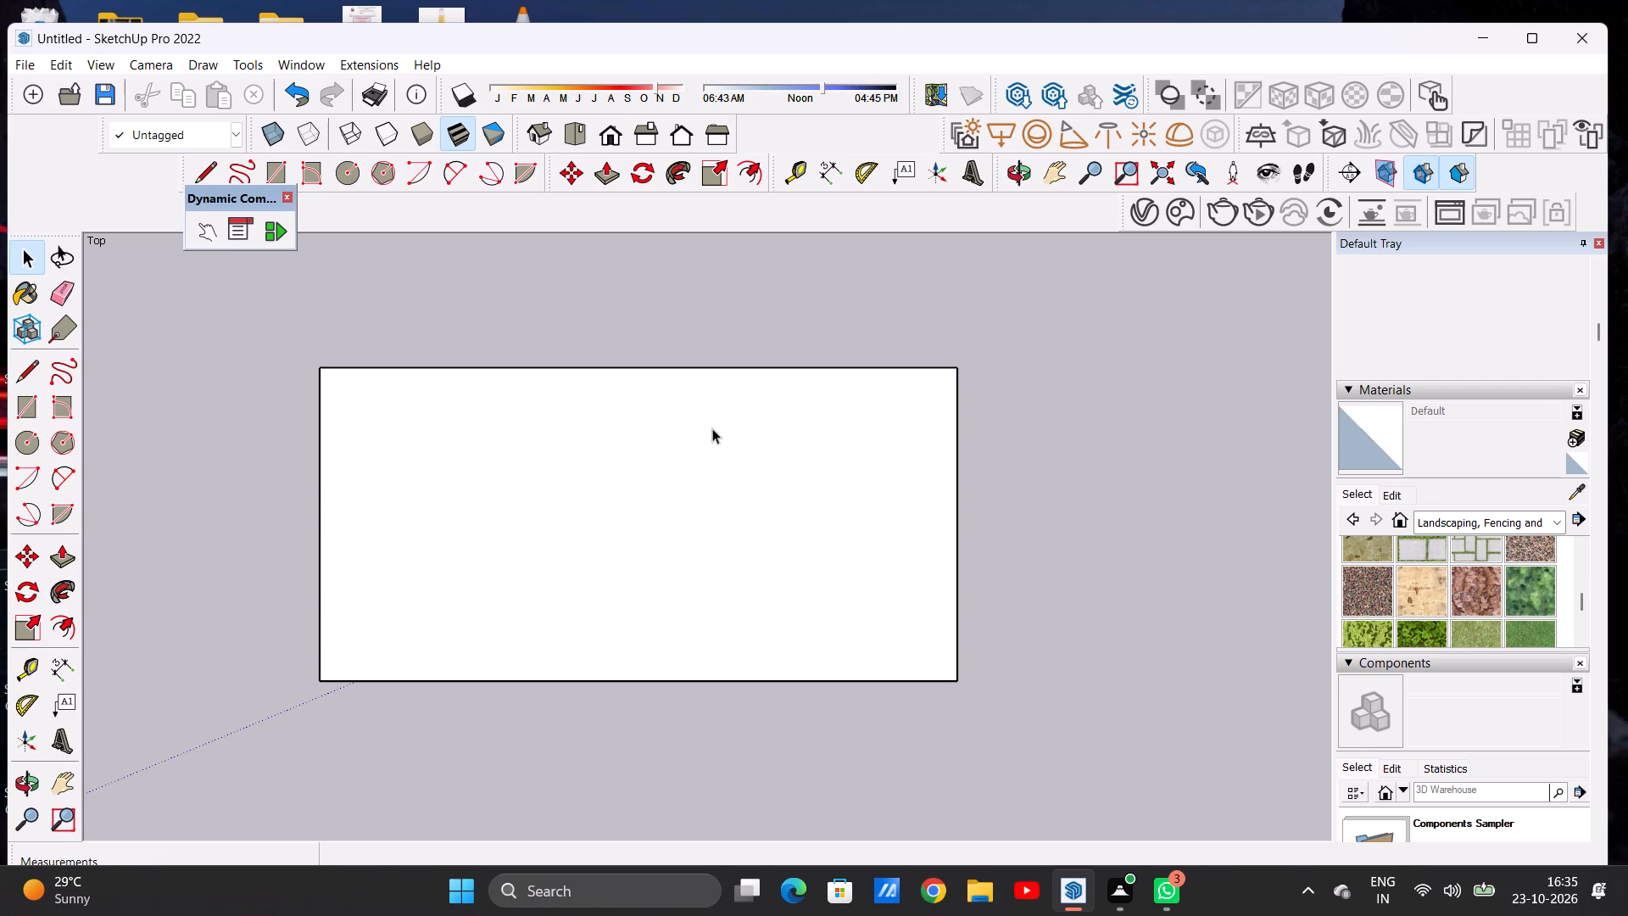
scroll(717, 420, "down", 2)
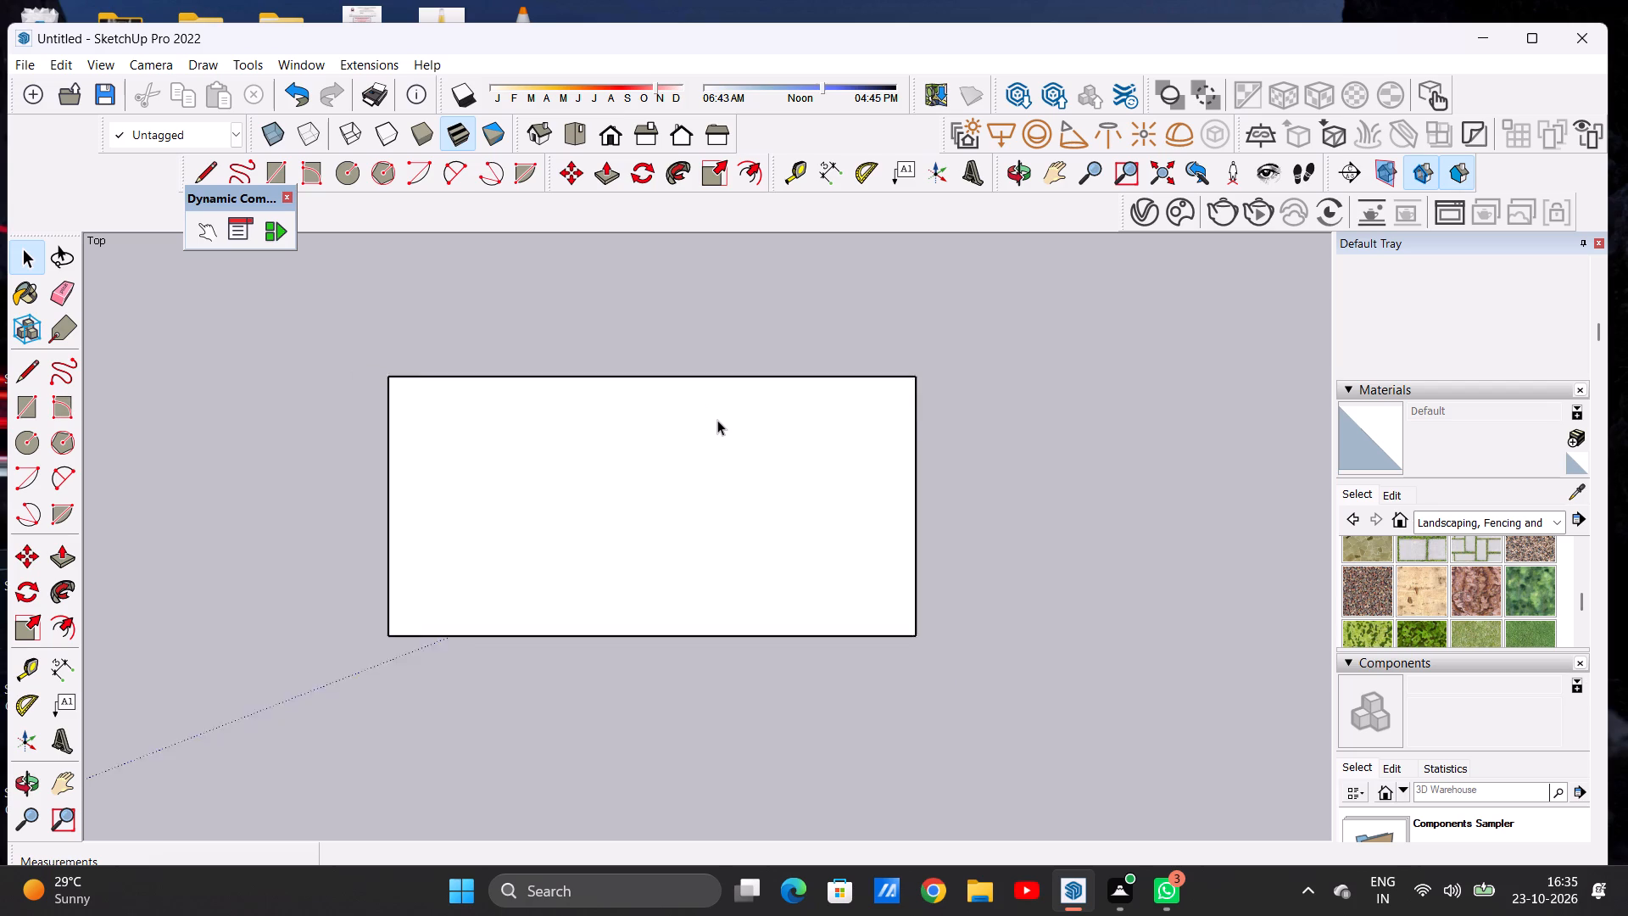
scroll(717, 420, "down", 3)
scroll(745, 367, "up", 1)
Draw an adjoining rectangle about 14' 2 1/2" by 1' 8" along the full far long edge of the face.
key("r")
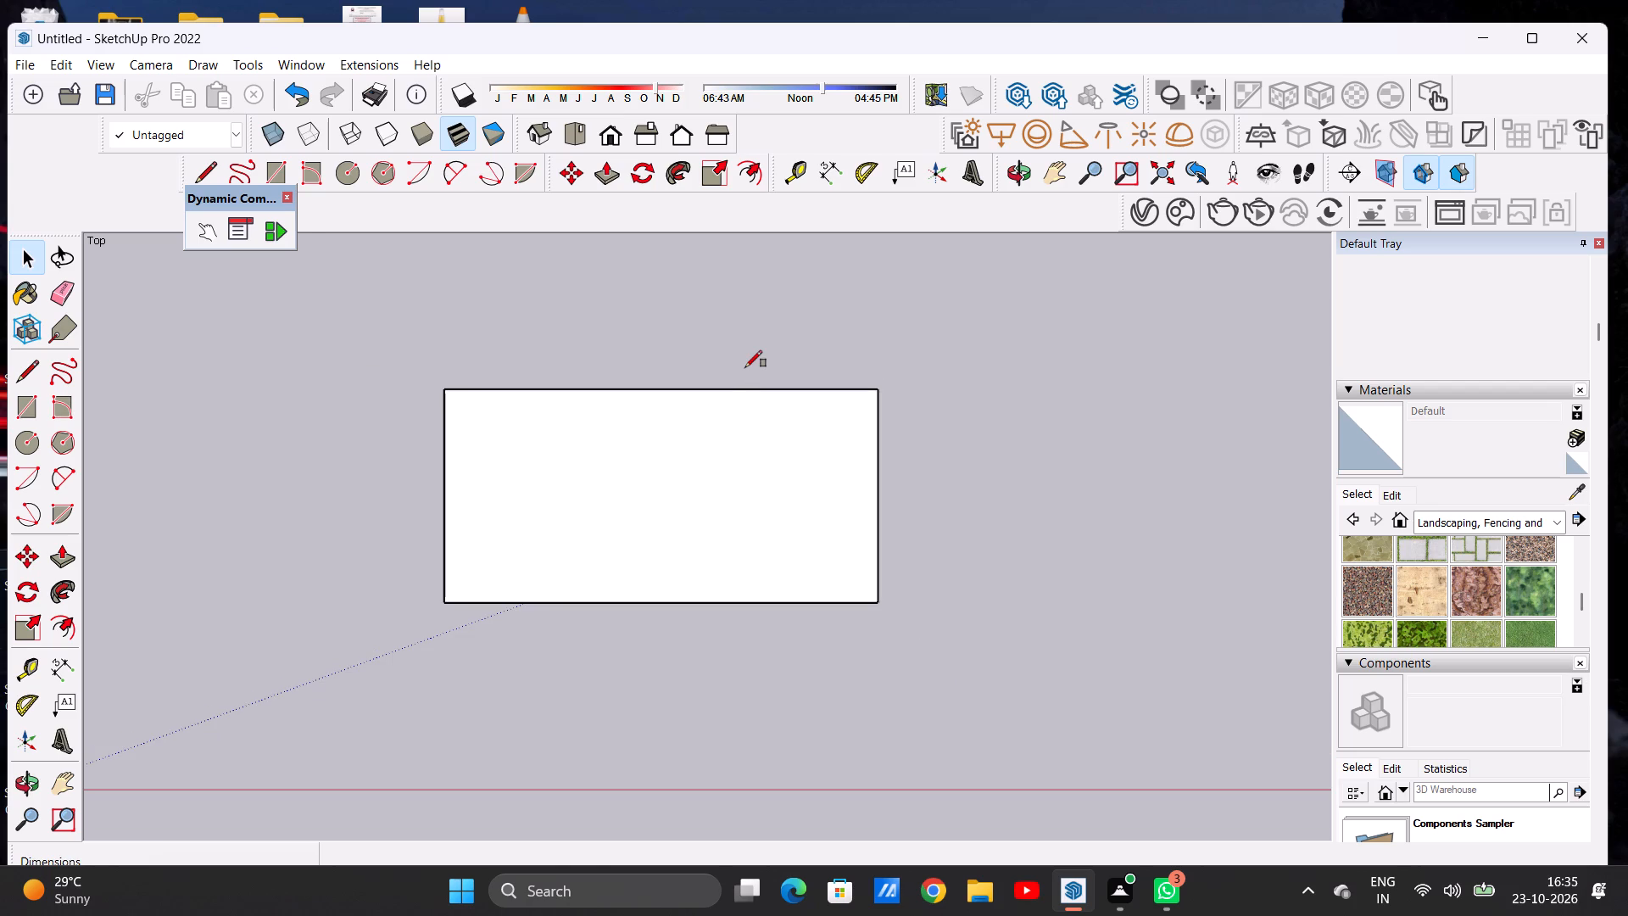
left_click(448, 391)
left_click(875, 386)
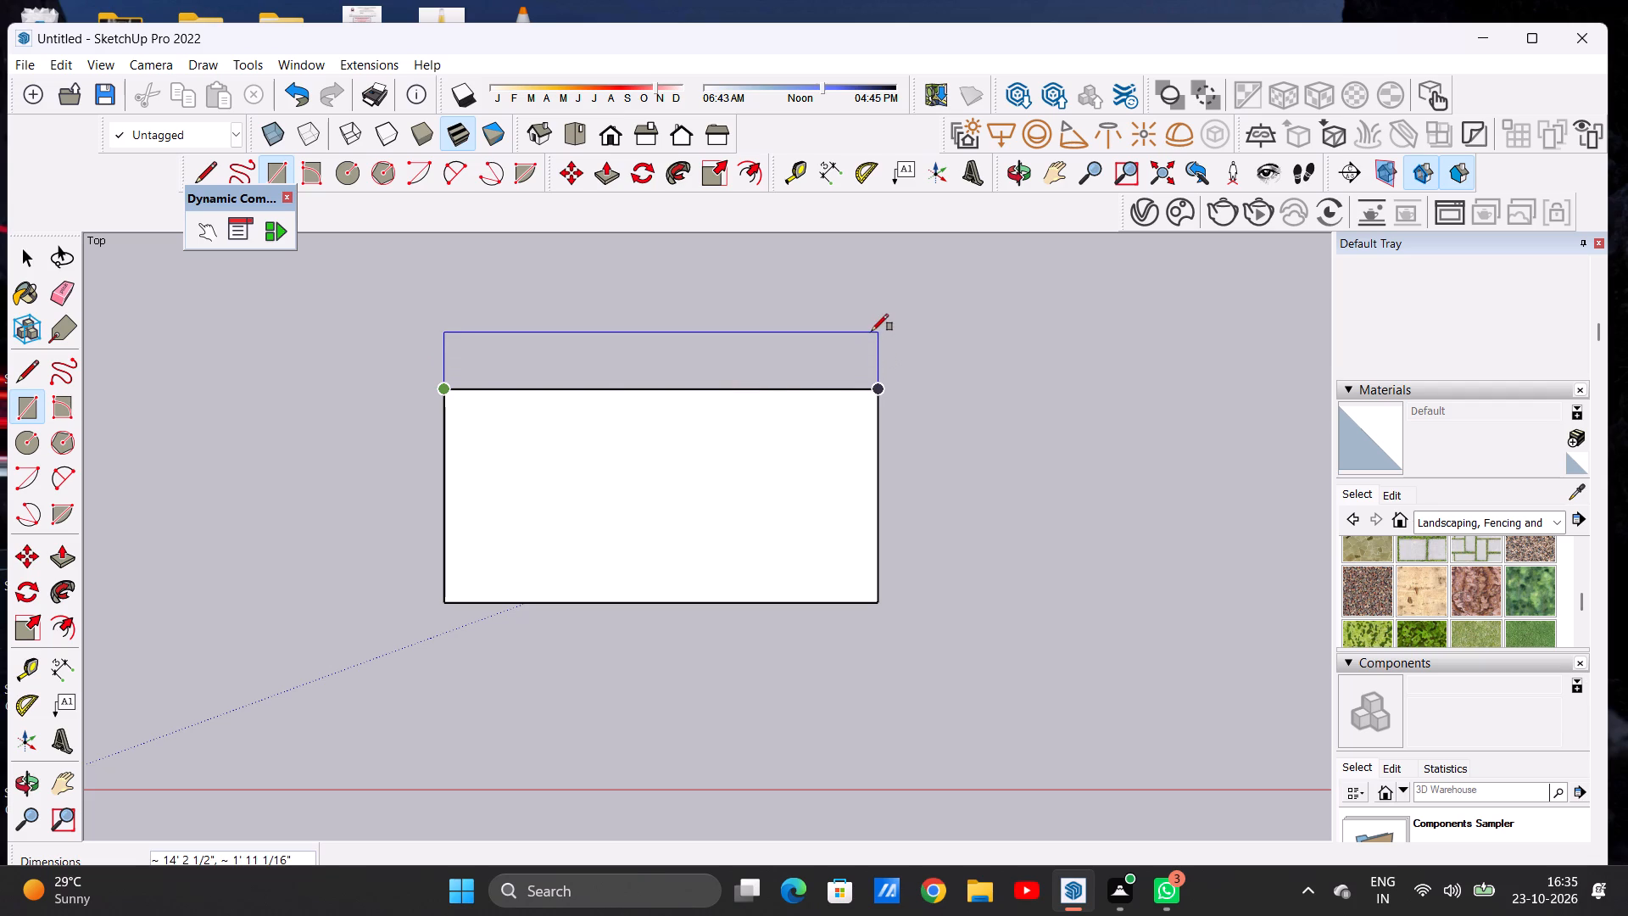
left_click(876, 338)
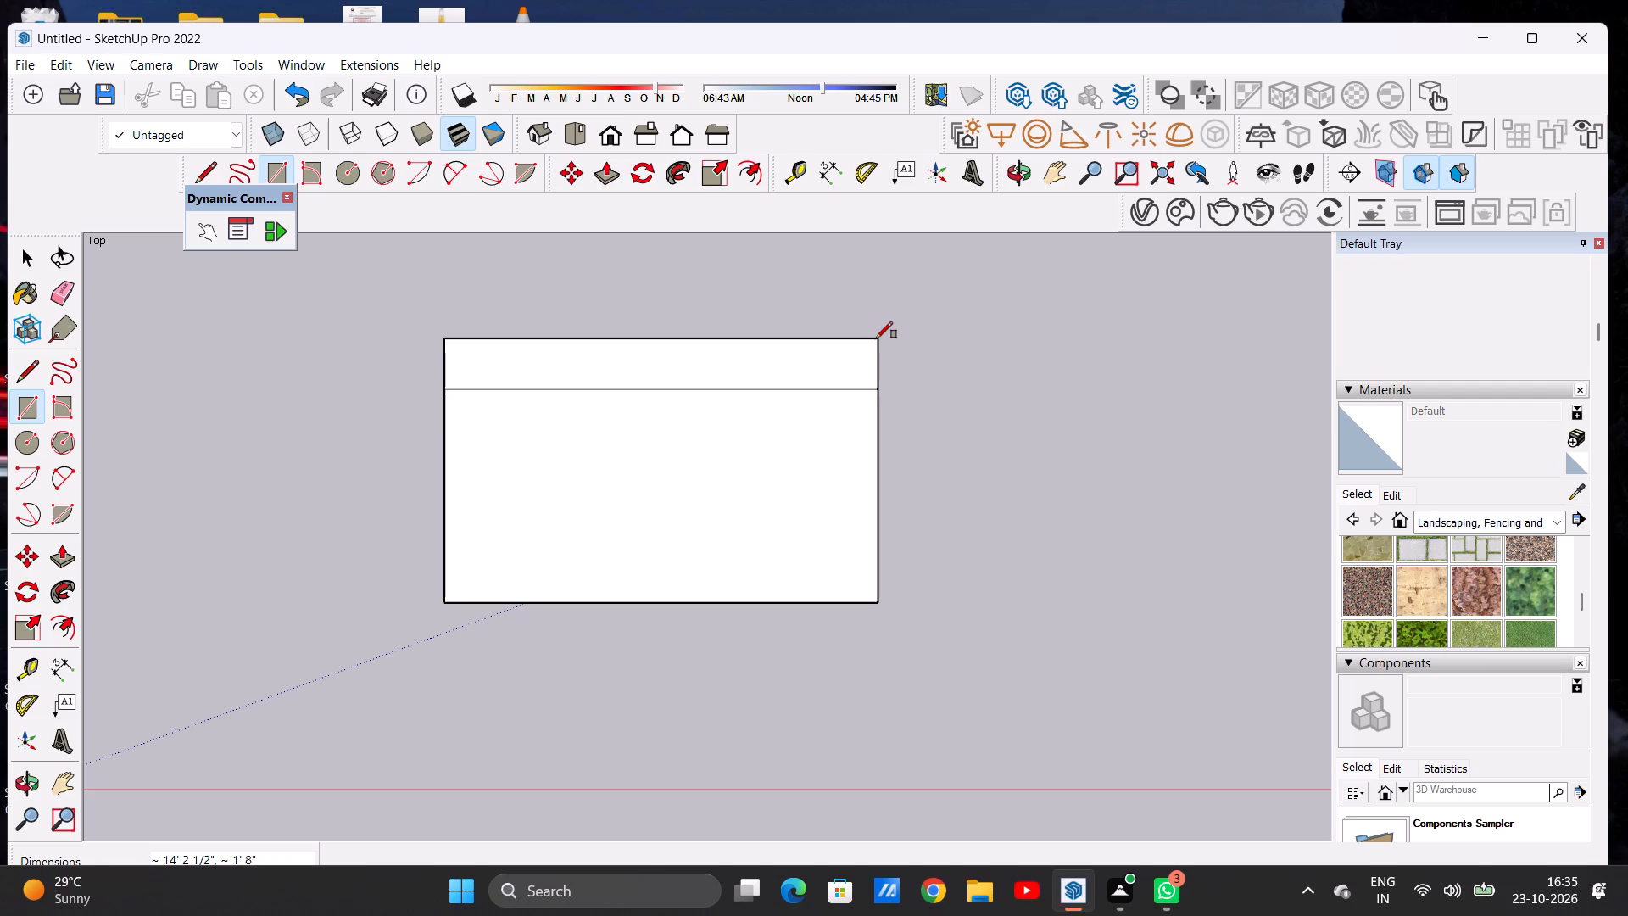
key("space")
Erase the shared long edge between the two rectangles to merge them into one face.
type("E")
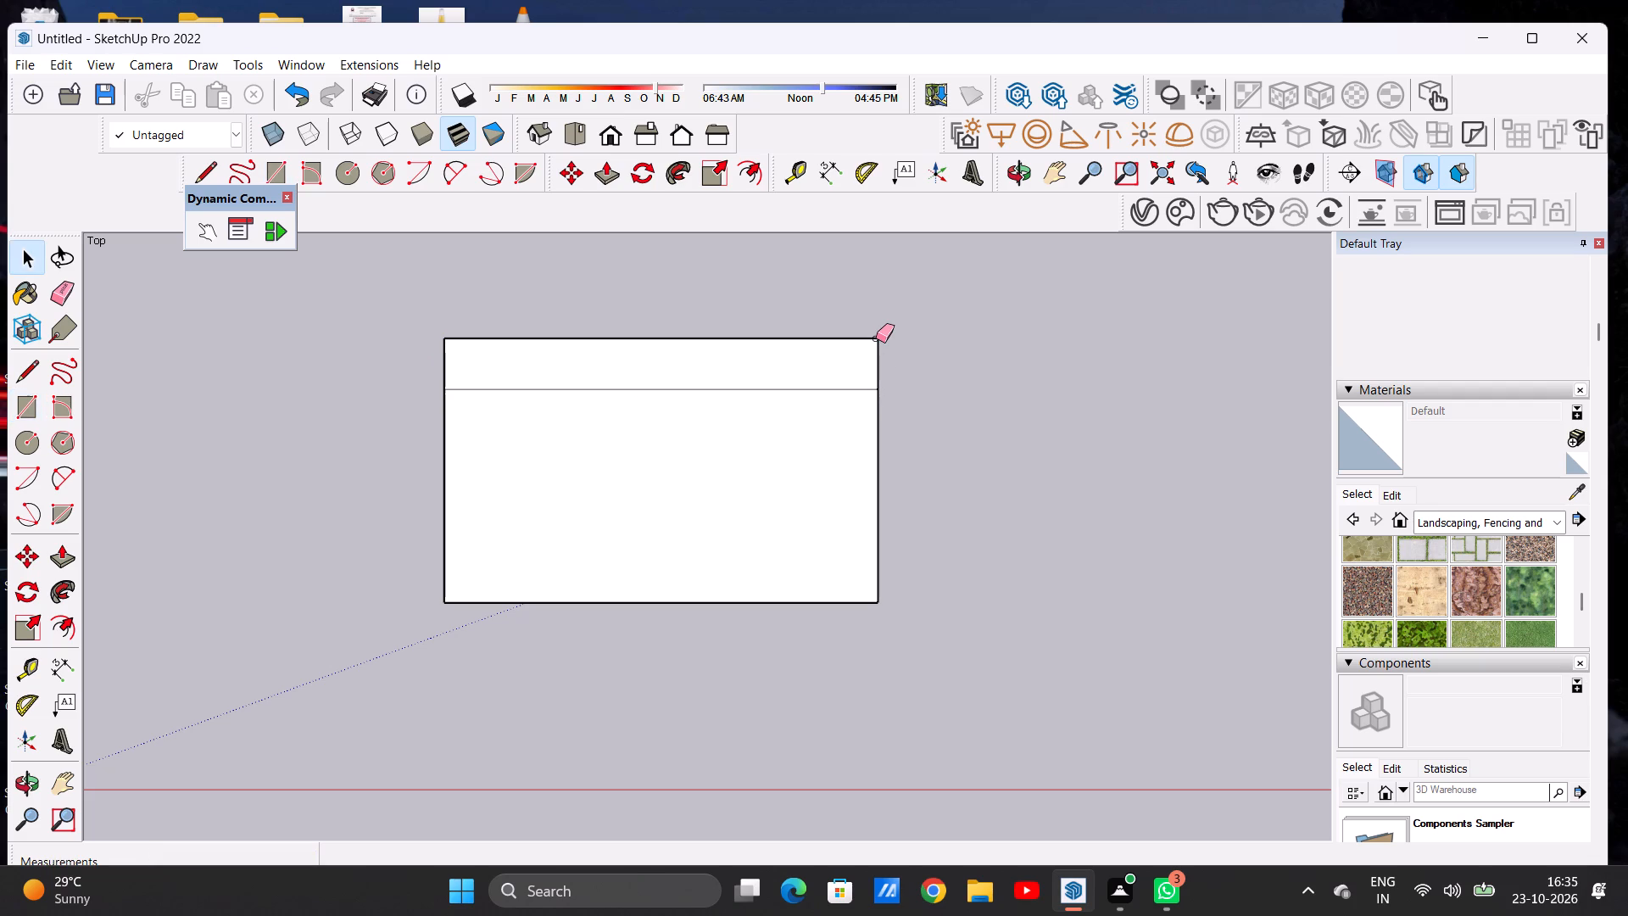
left_click(817, 391)
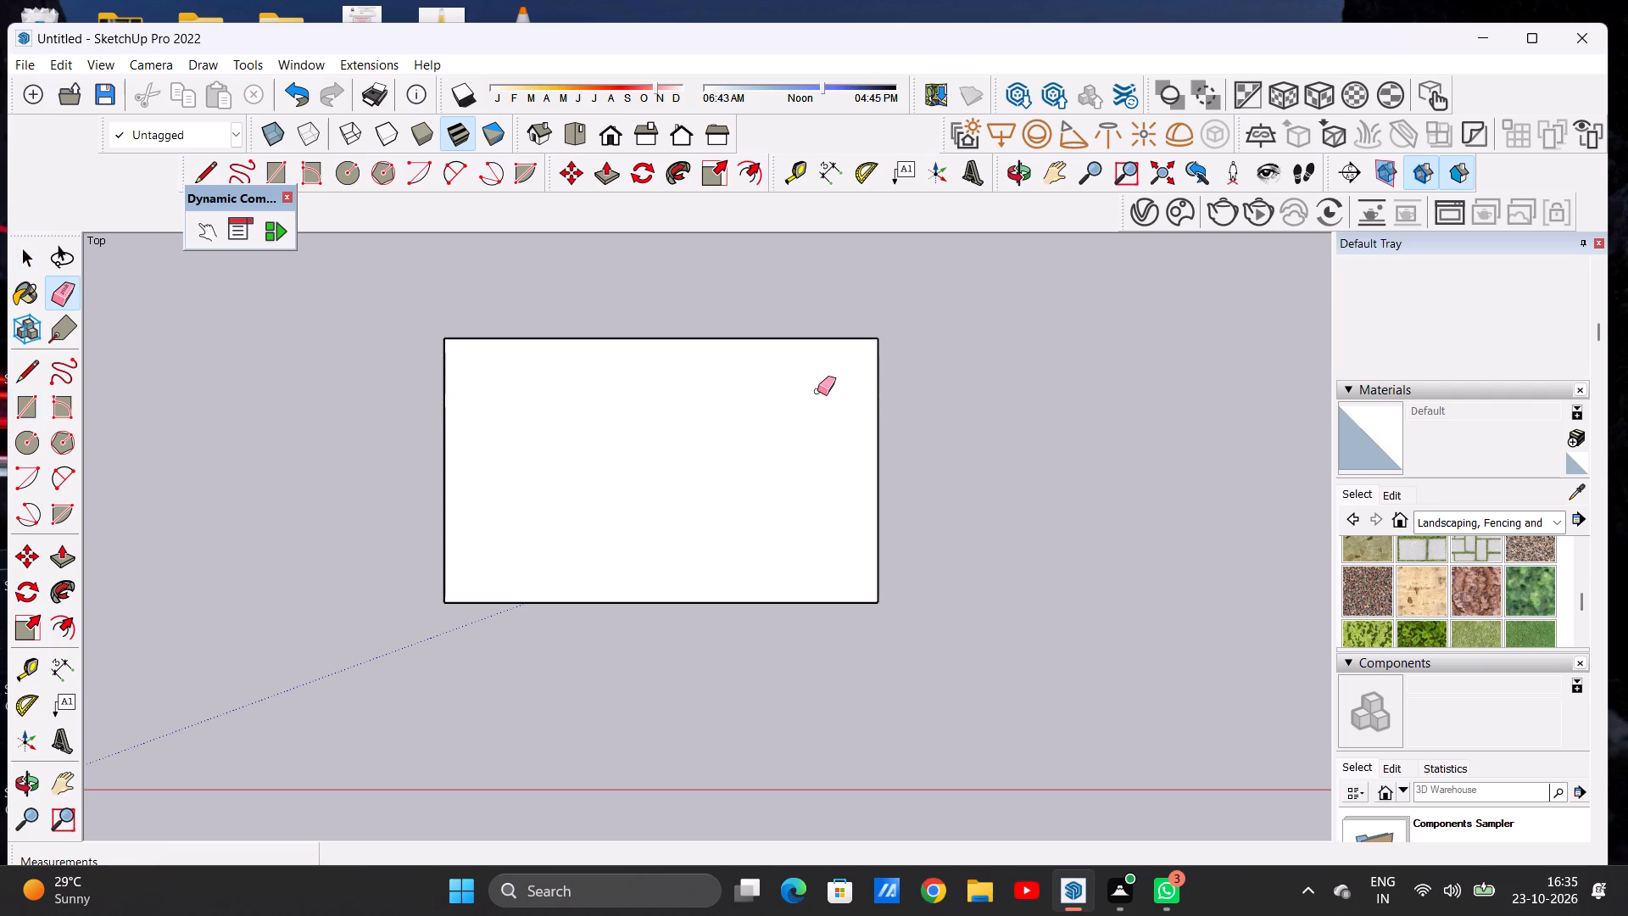
key("space")
Draw an adjoining rectangle about 8' 8" by 2' against the full right-hand short edge of the face.
key("r")
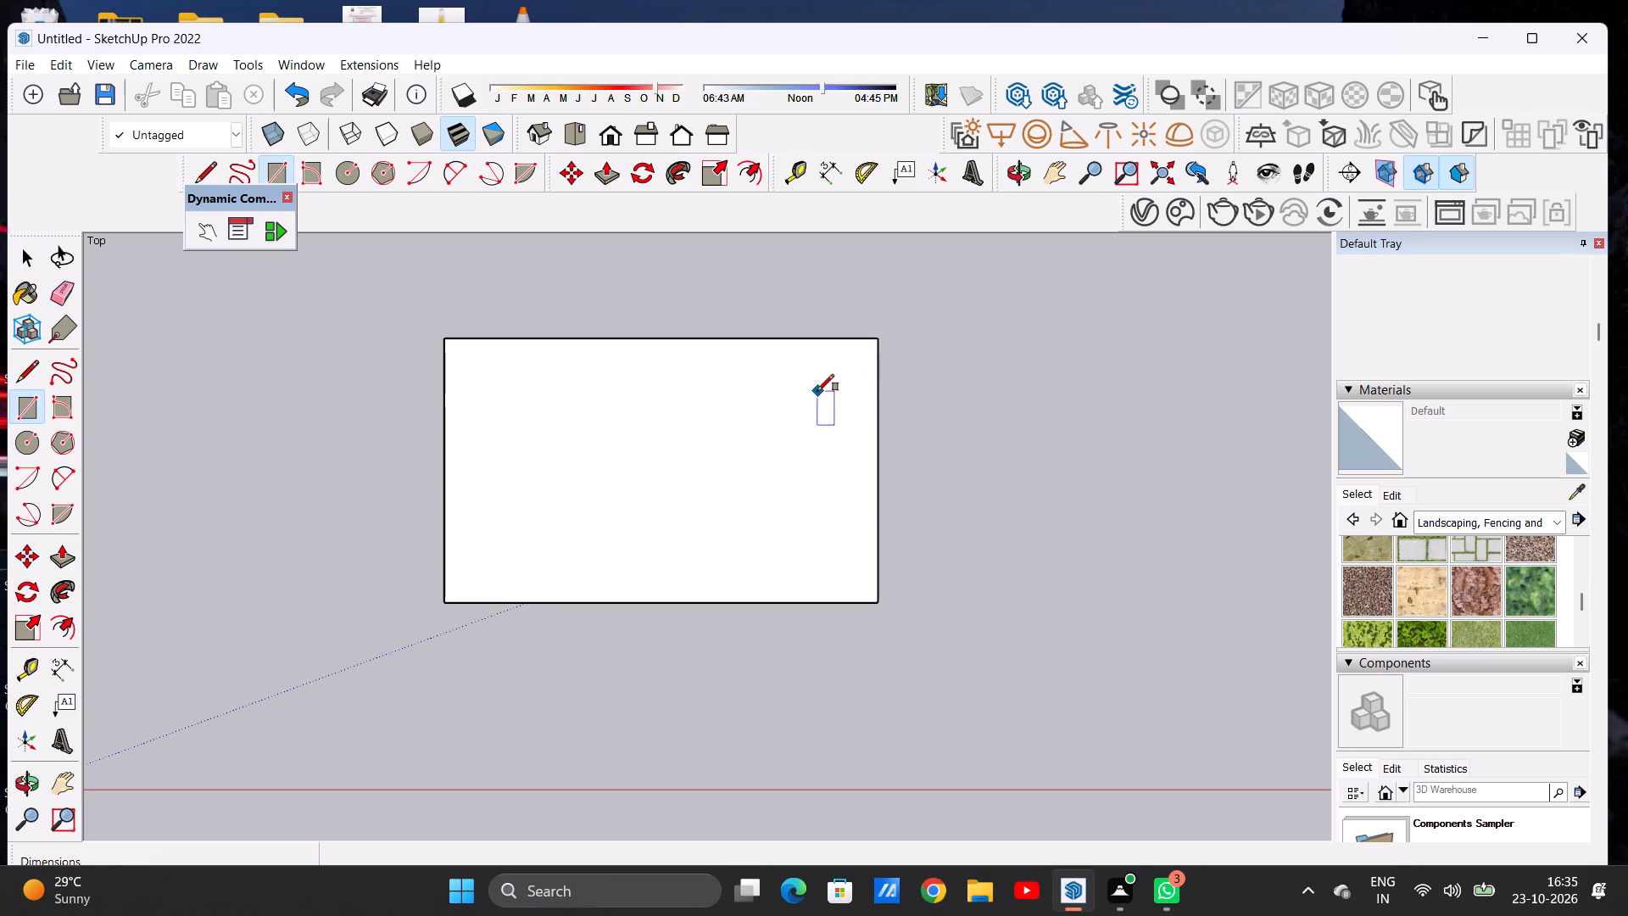
left_click(881, 333)
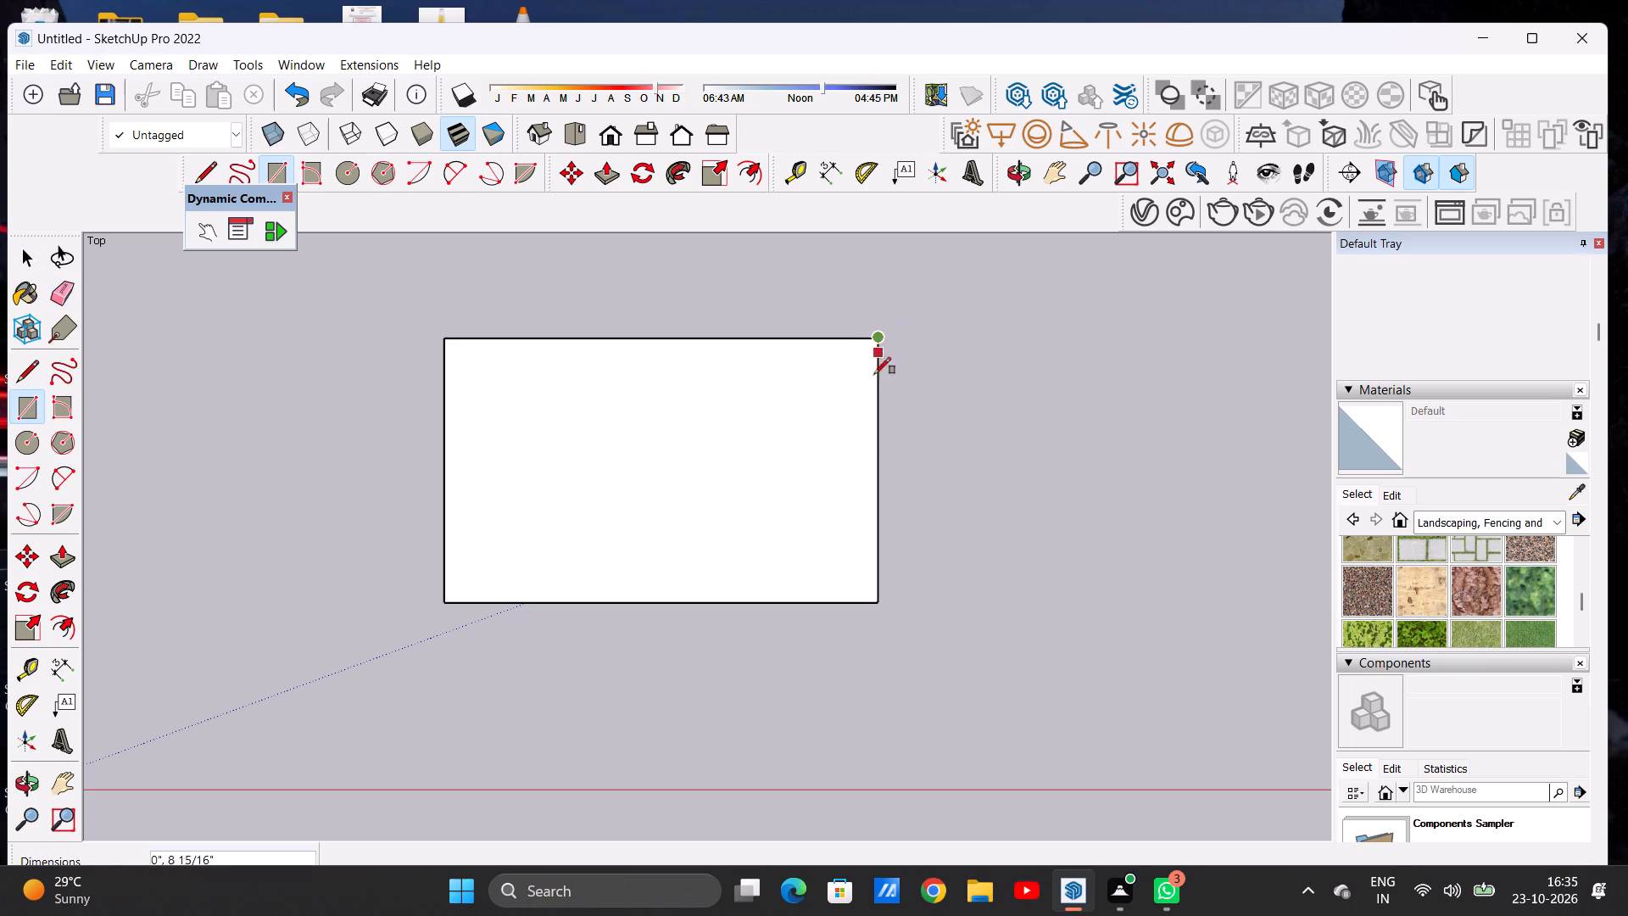
left_click(876, 600)
left_click(939, 601)
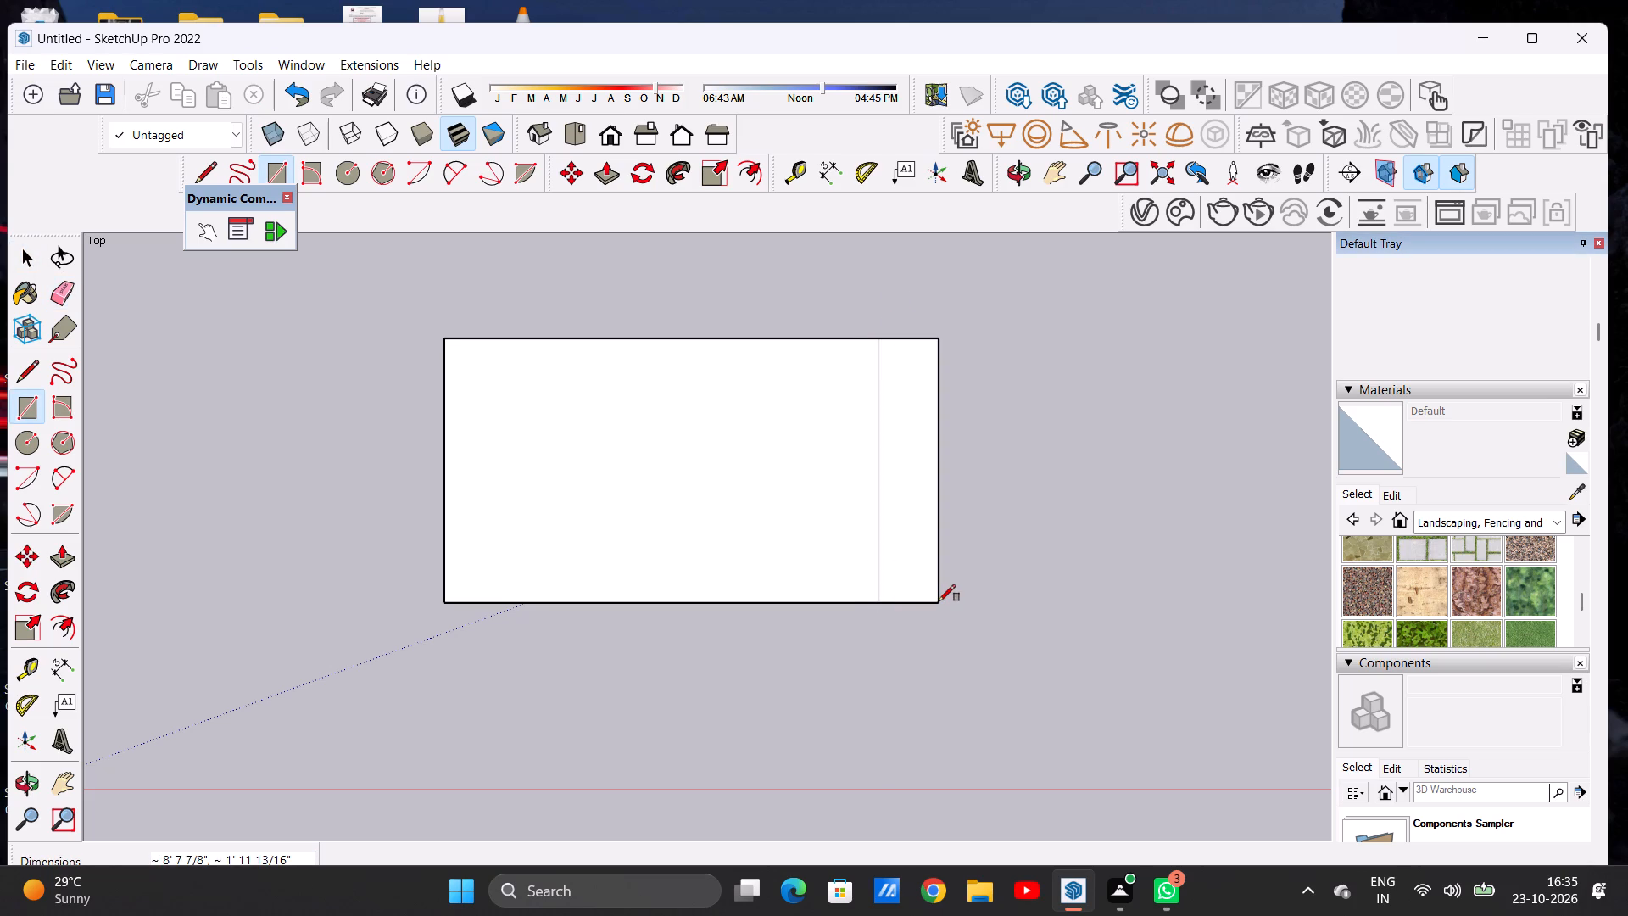
key("space")
Erase the shared short edge to merge the added strip into the base face.
key("e")
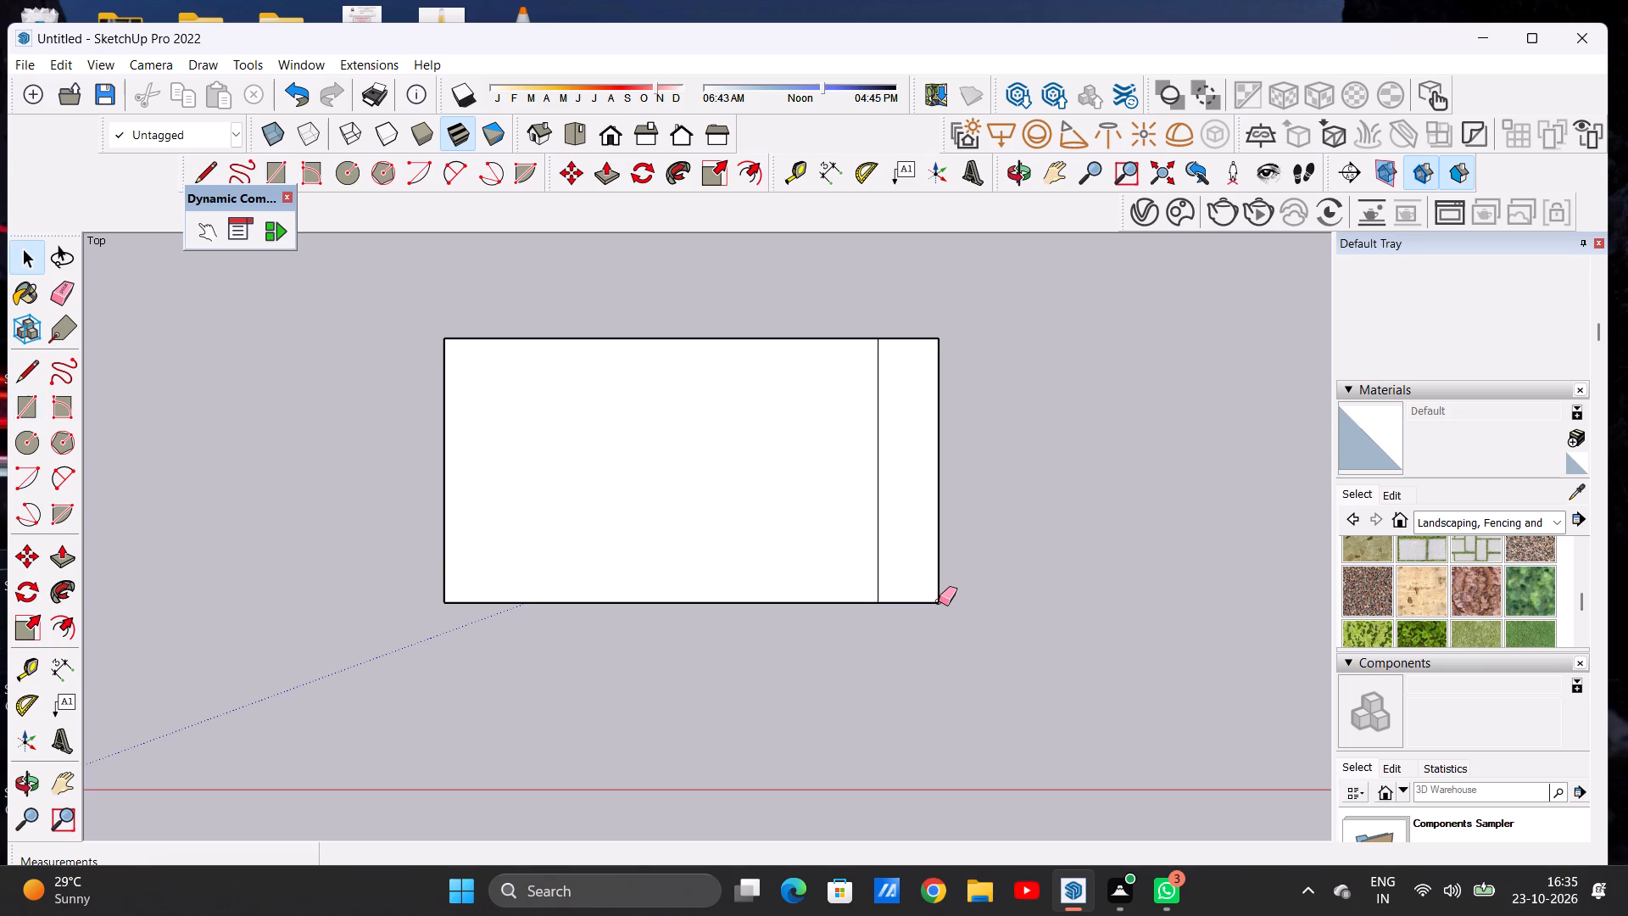
left_click(879, 523)
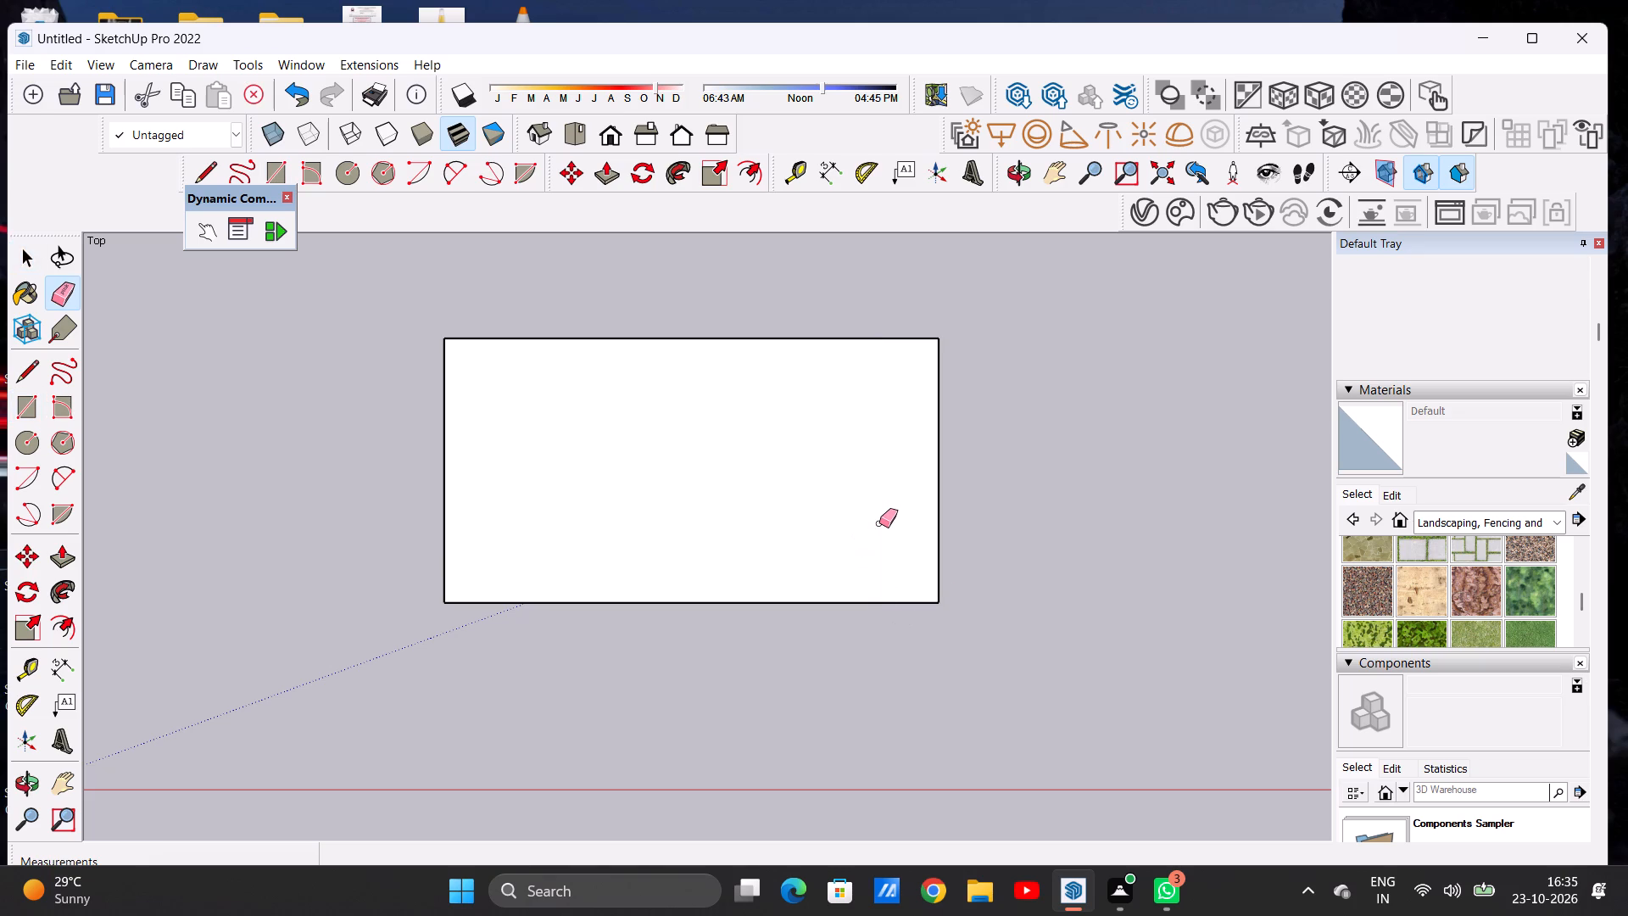
key("space")
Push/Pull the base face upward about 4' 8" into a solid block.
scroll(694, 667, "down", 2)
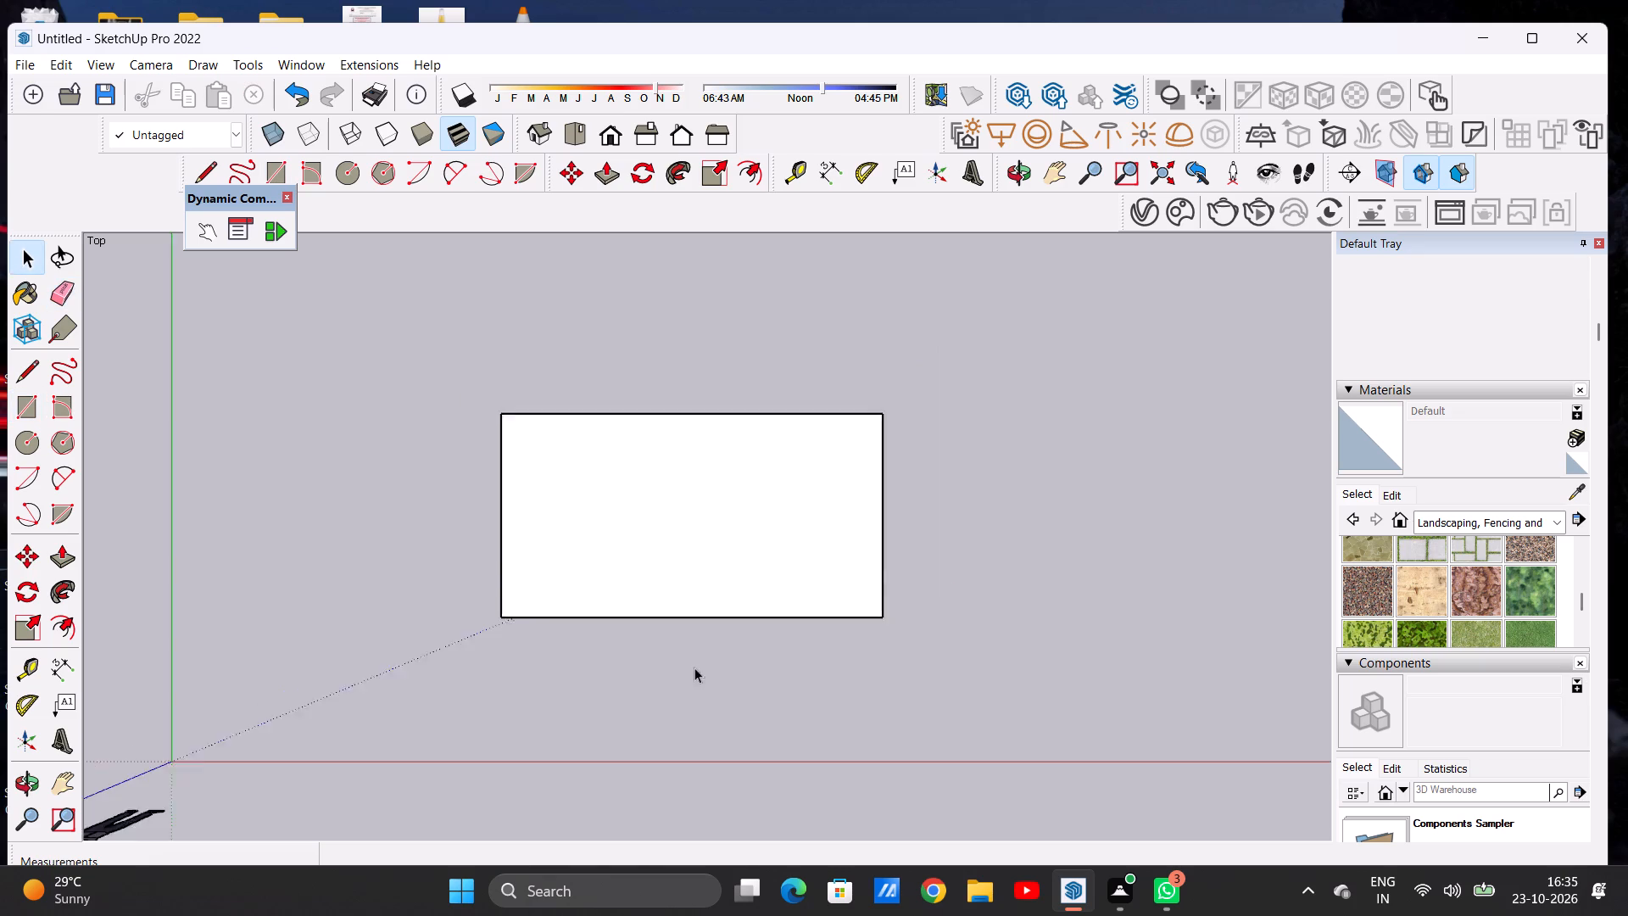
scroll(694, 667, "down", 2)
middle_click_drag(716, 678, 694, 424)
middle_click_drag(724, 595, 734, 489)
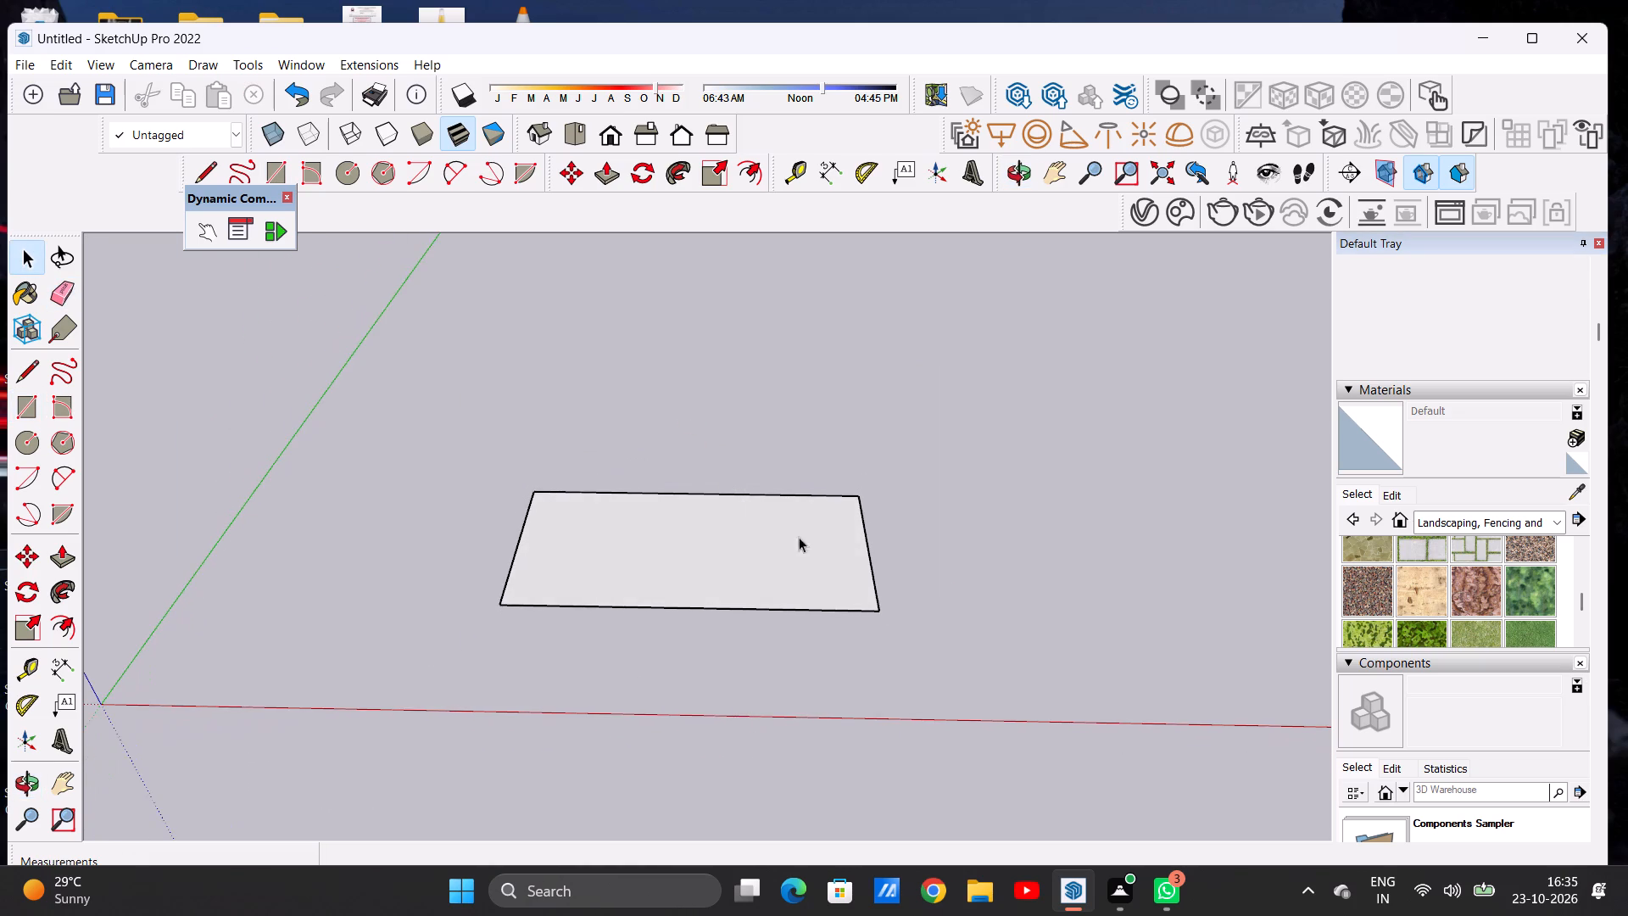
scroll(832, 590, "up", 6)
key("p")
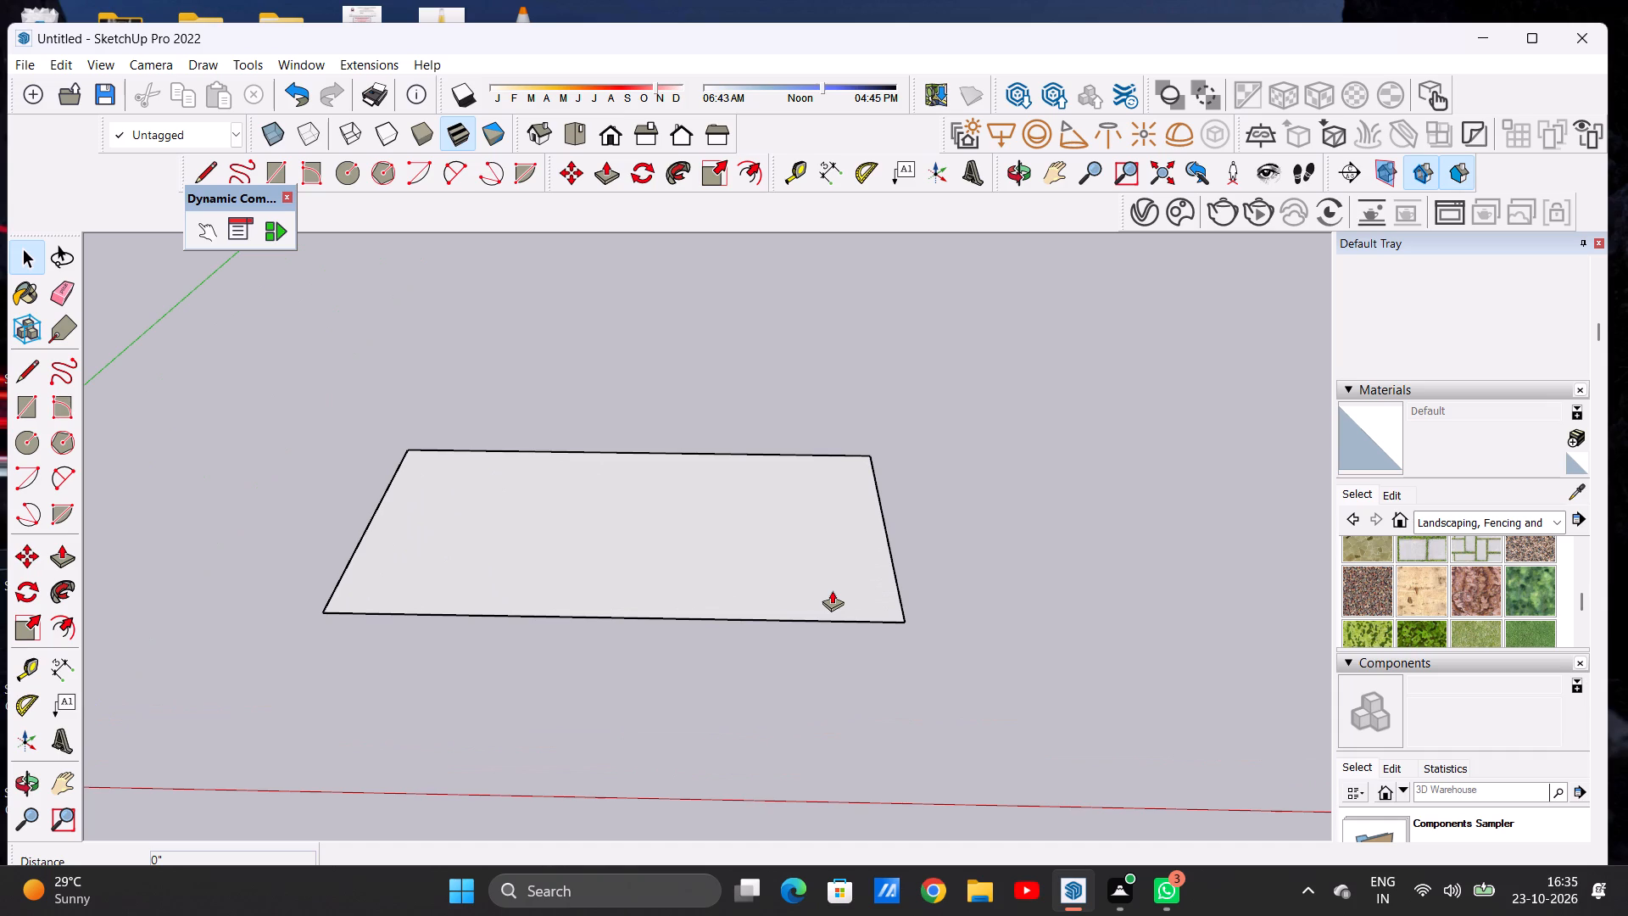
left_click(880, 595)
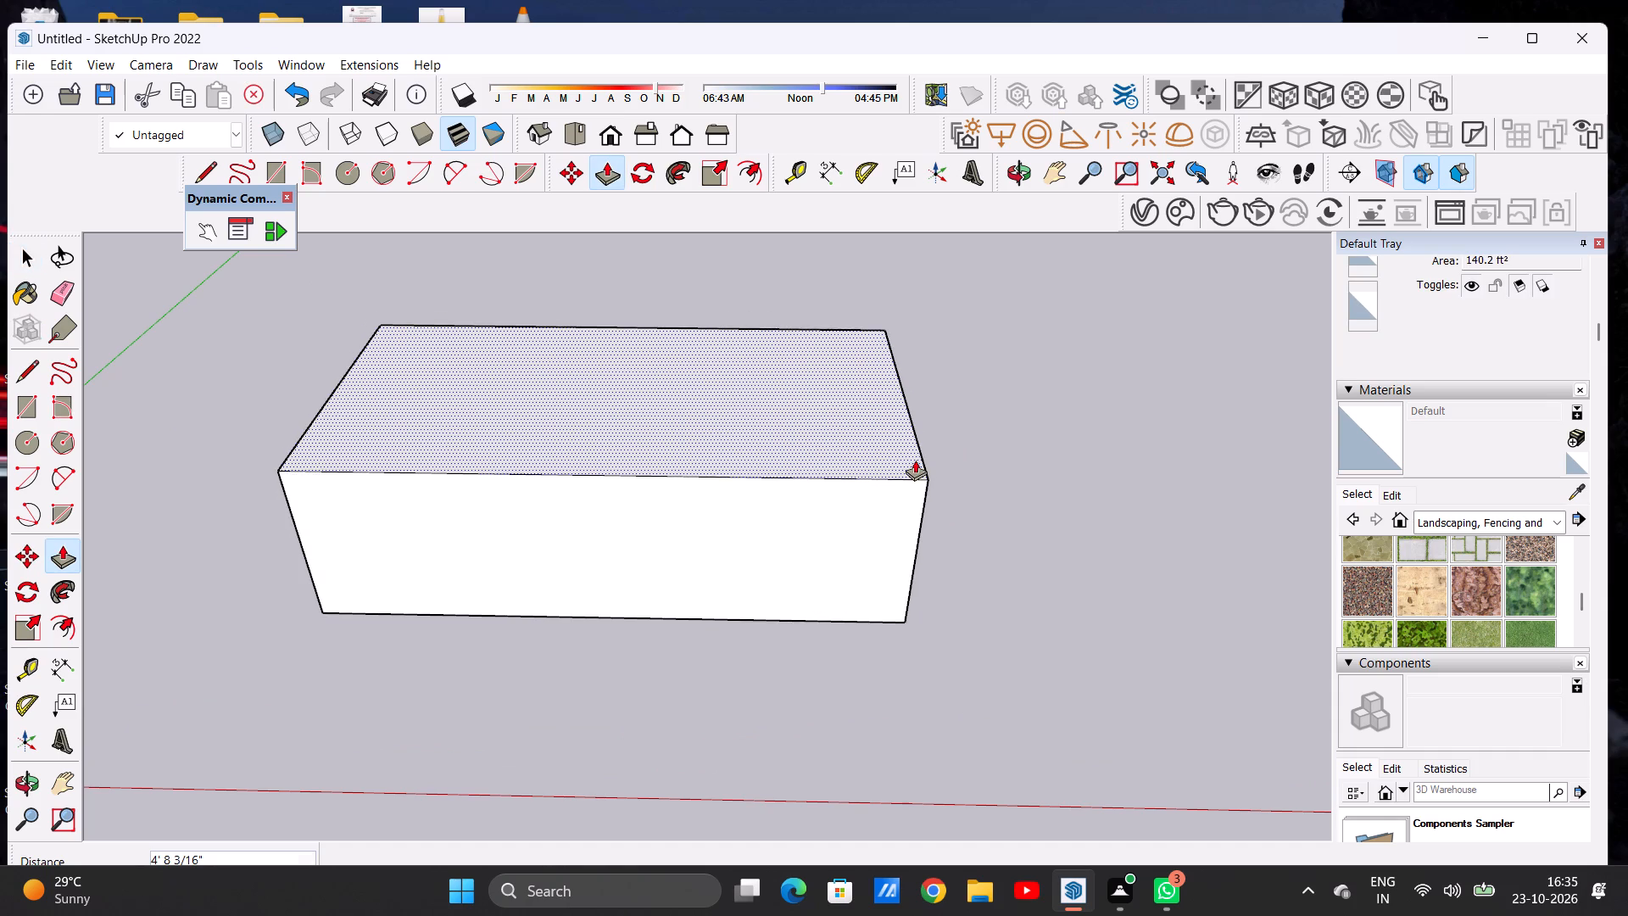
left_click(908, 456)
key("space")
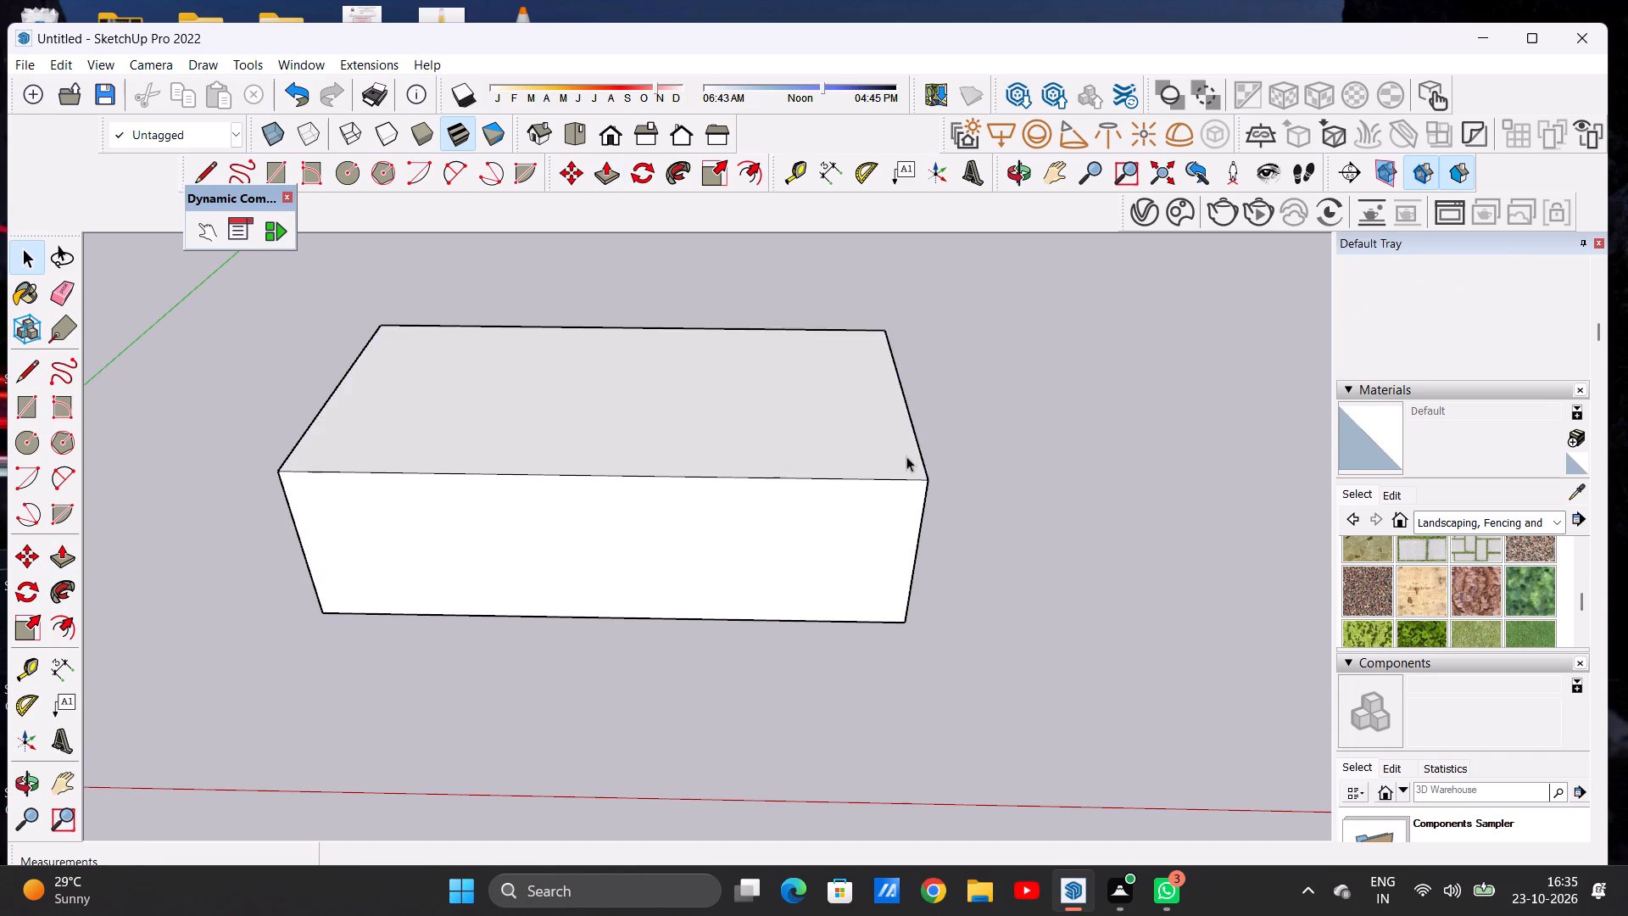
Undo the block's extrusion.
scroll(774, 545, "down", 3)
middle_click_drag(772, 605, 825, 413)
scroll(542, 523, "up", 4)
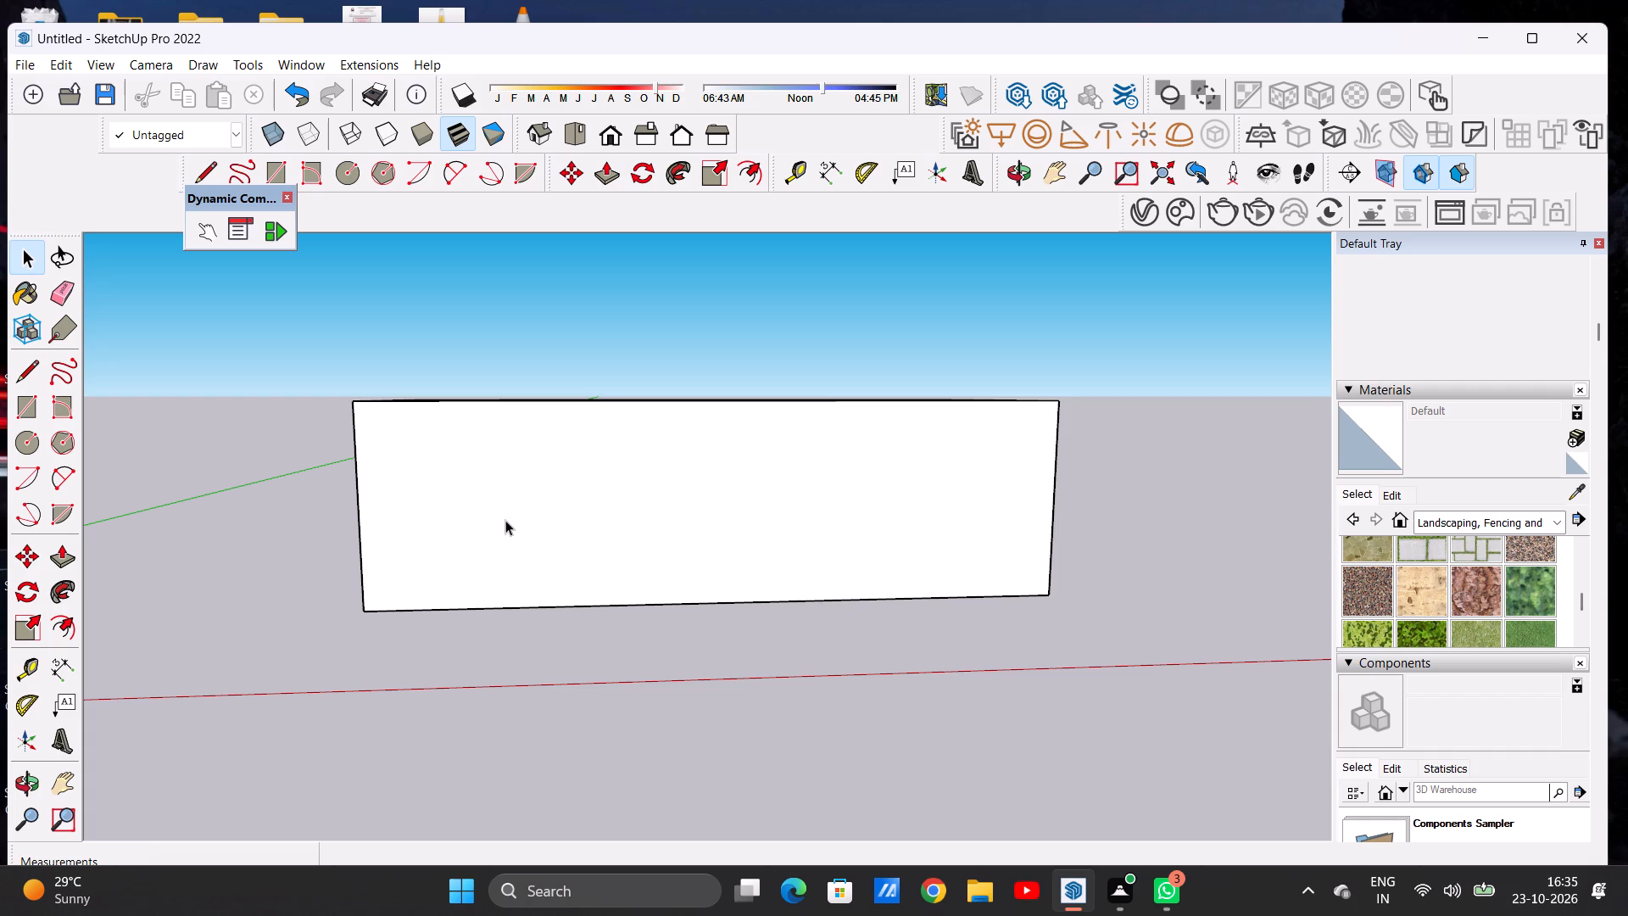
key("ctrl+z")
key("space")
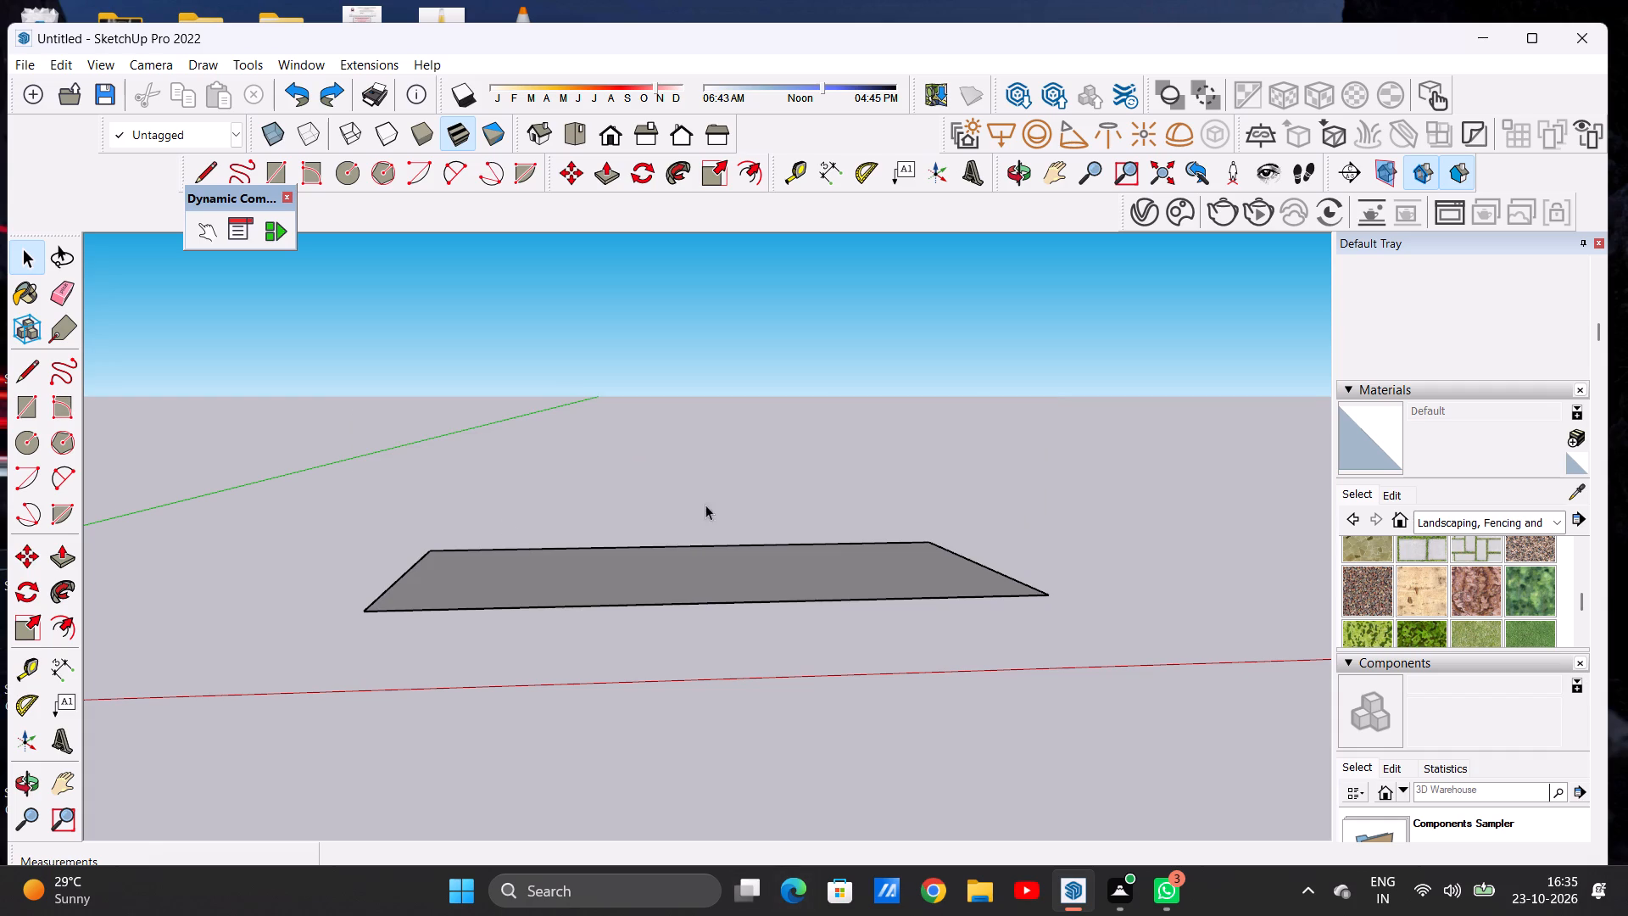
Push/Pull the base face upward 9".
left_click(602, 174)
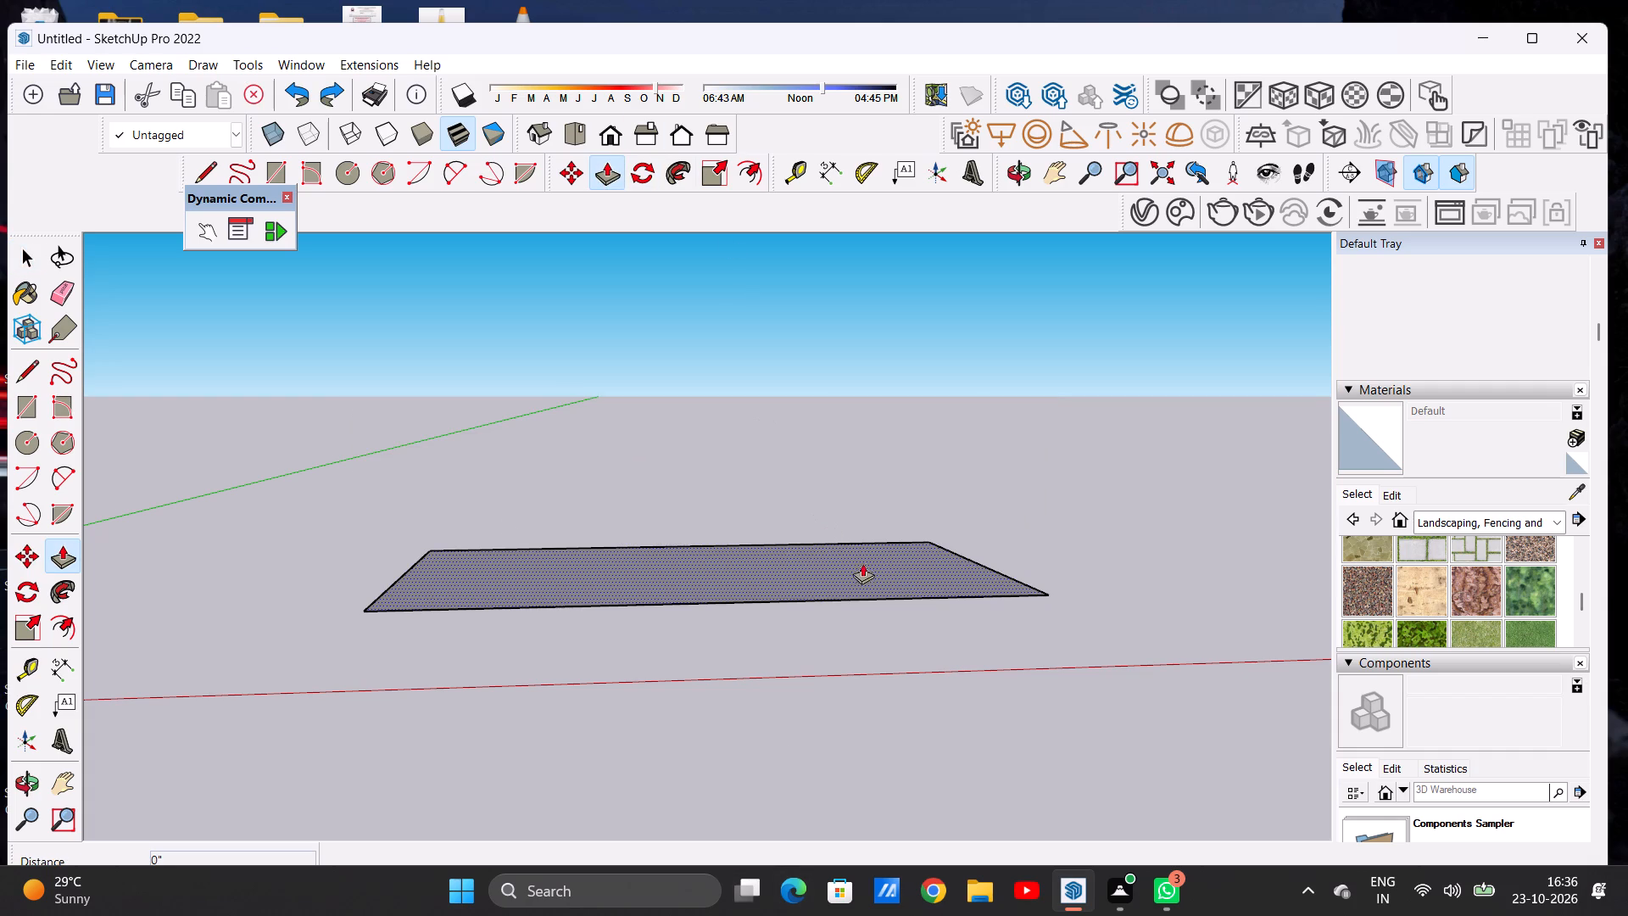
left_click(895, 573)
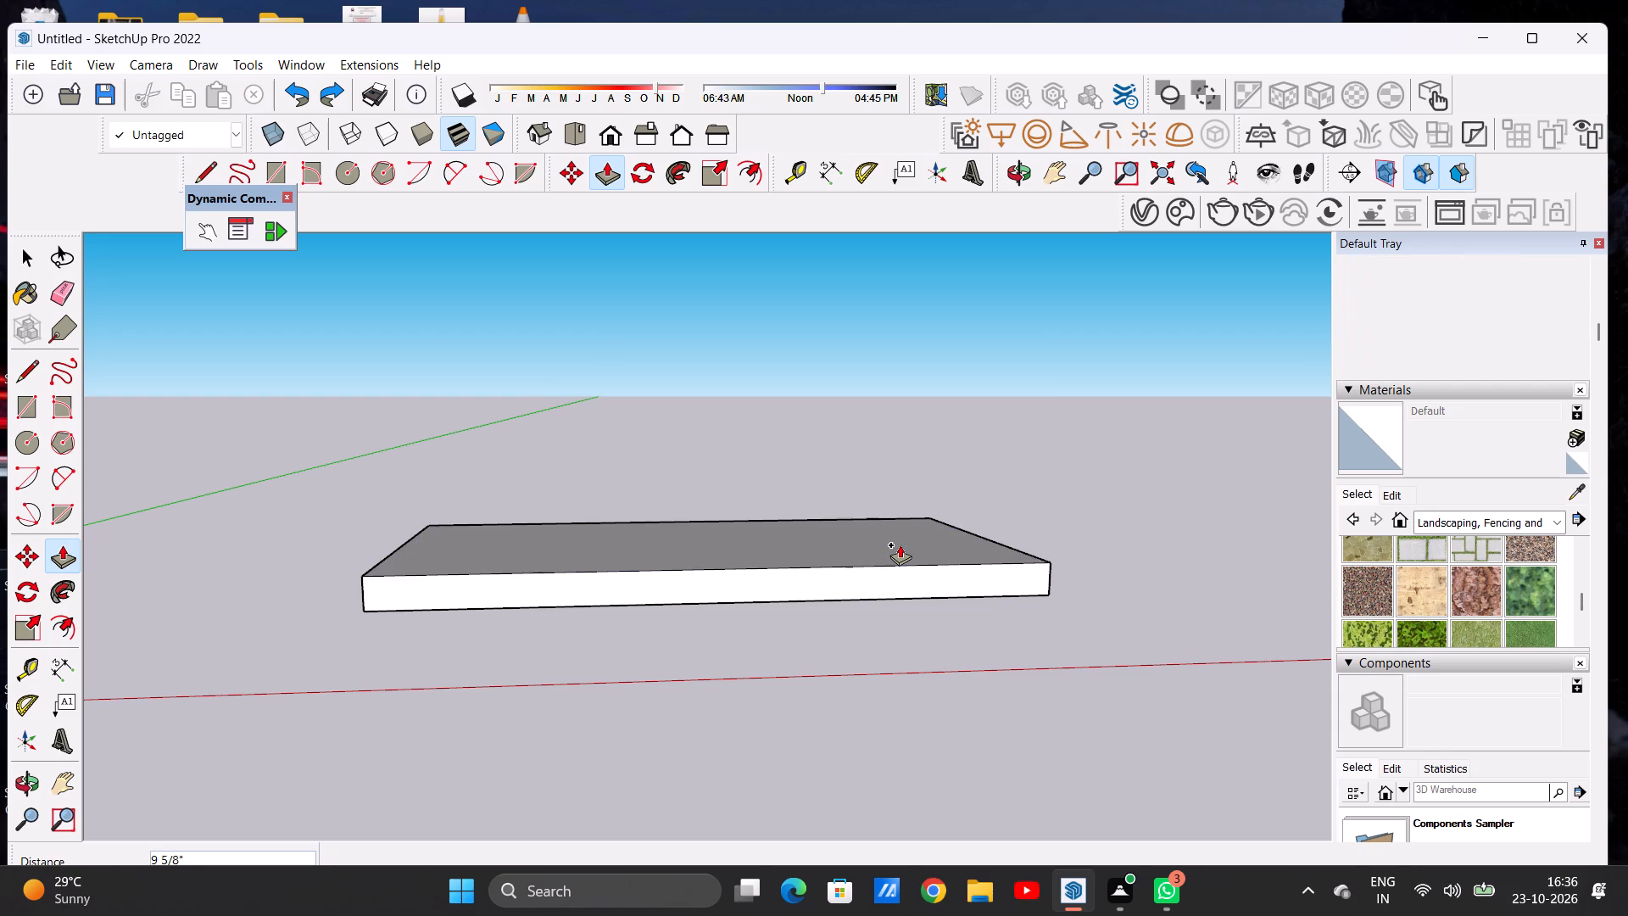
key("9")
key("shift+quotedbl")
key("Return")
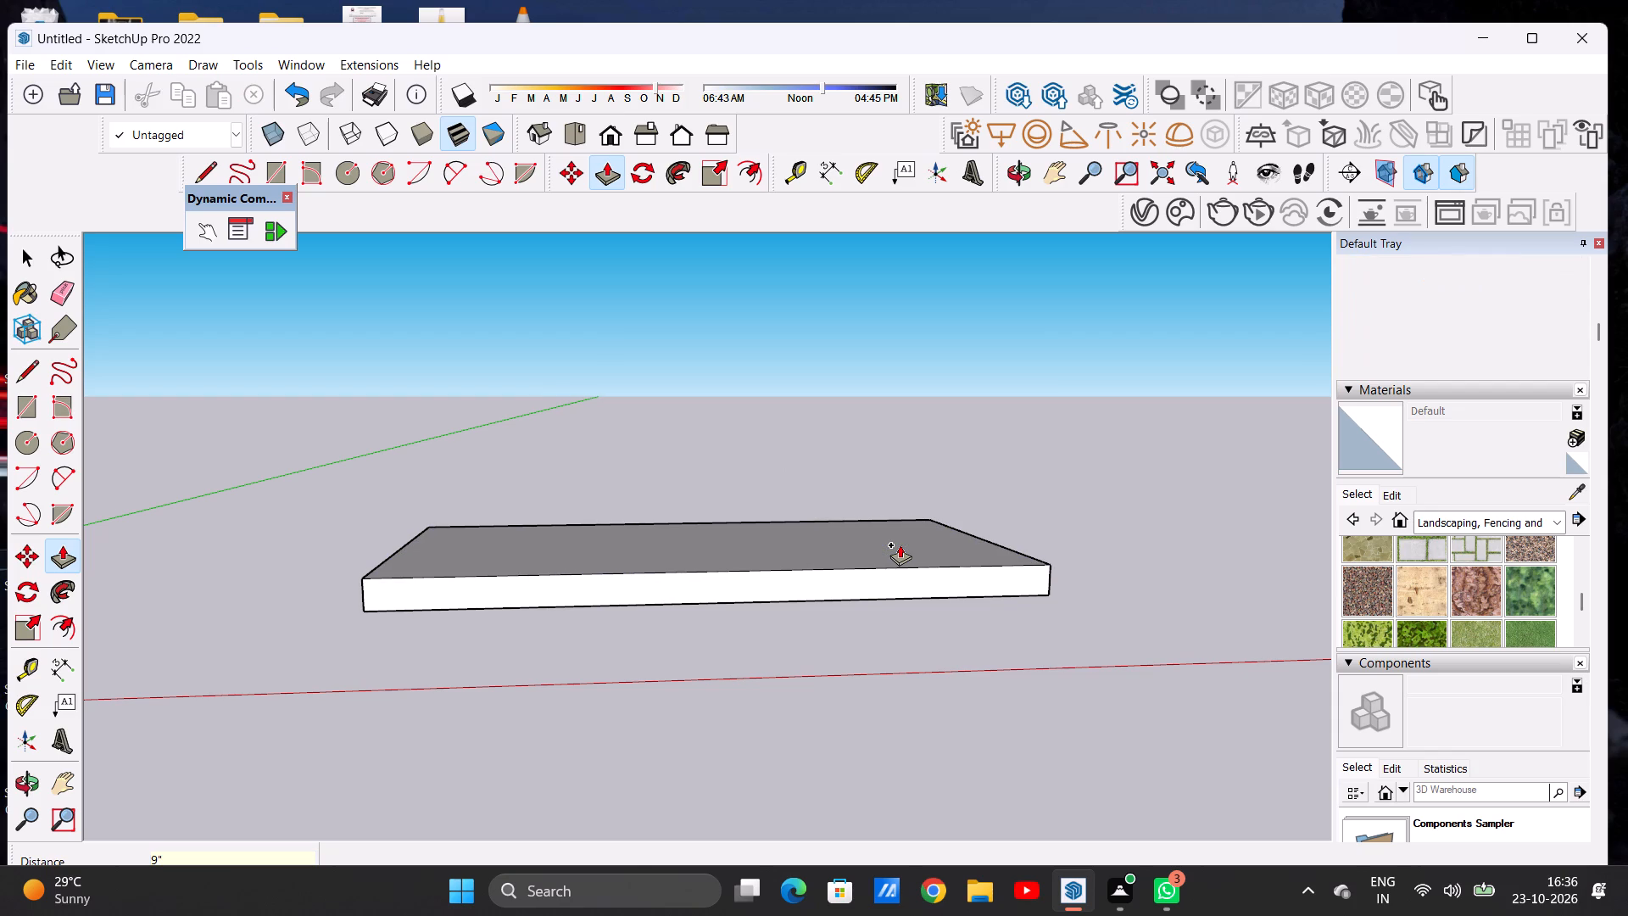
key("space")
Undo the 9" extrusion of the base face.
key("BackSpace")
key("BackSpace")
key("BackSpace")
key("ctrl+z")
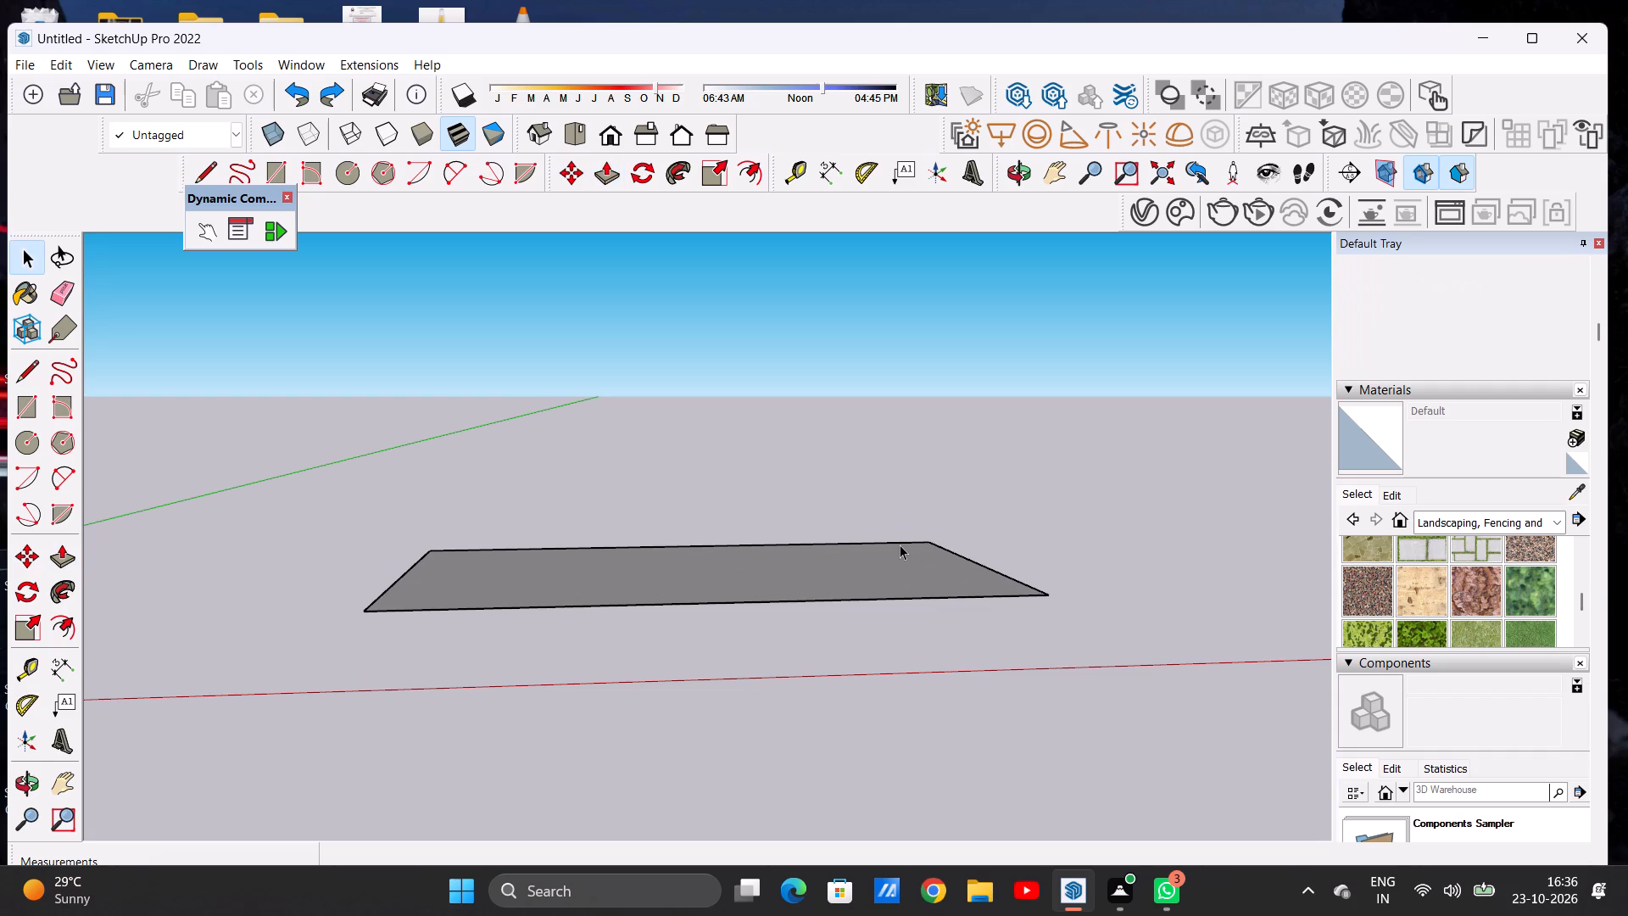
Viewing the base from above, Push/Pull its face upward 9" to form a slab.
scroll(900, 545, "down", 4)
middle_click_drag(907, 545, 814, 708)
scroll(957, 615, "up", 6)
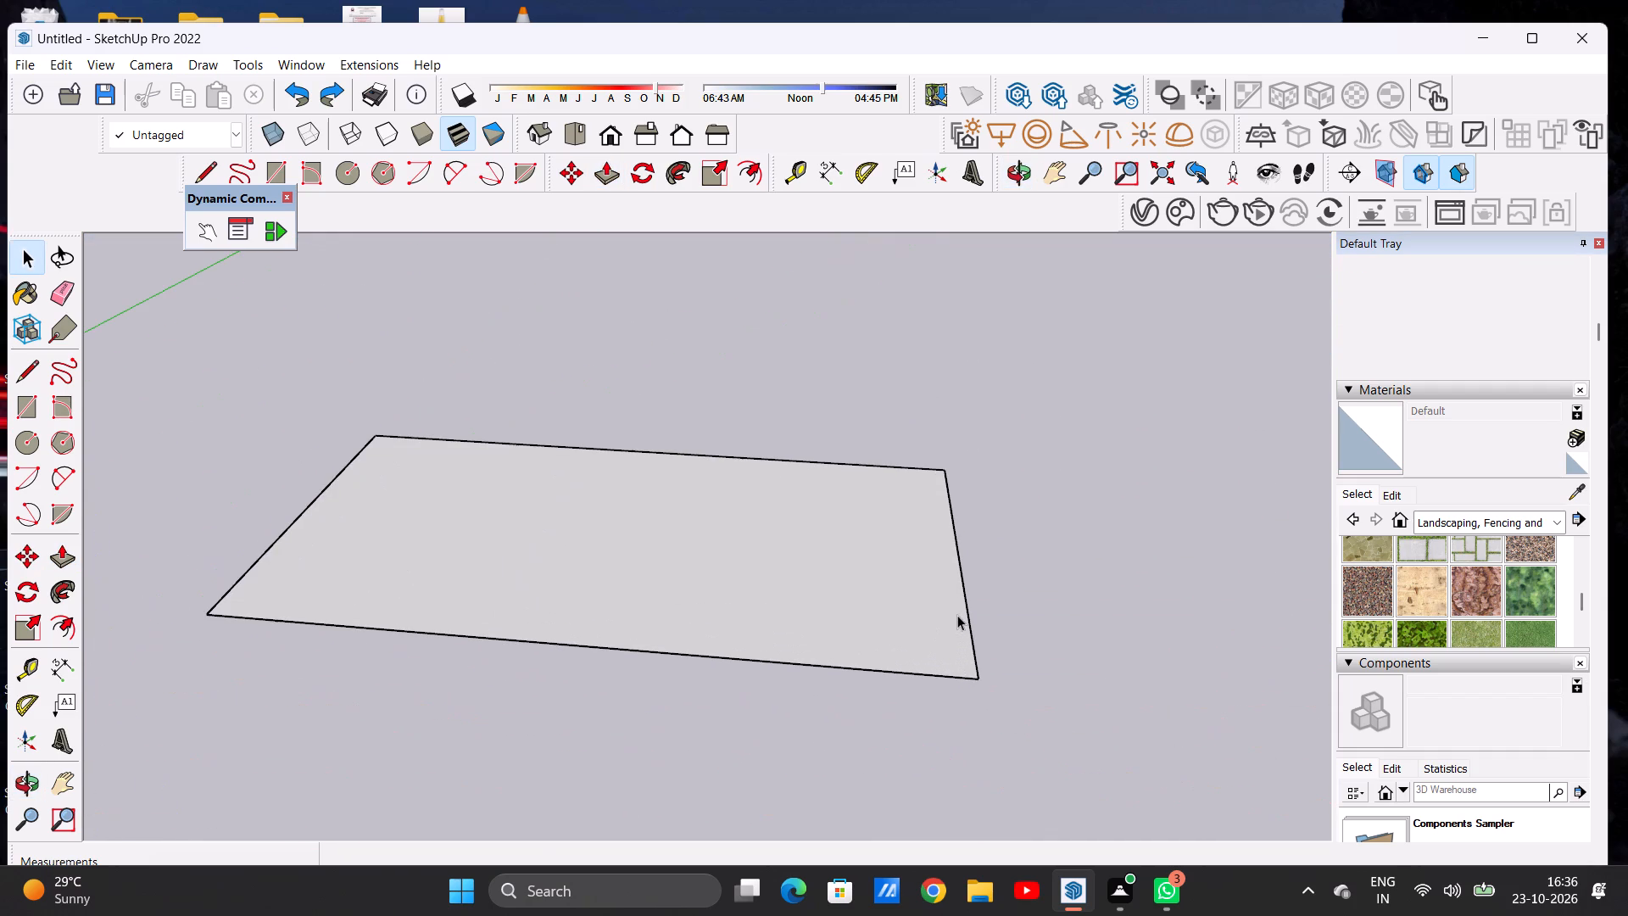
key("p")
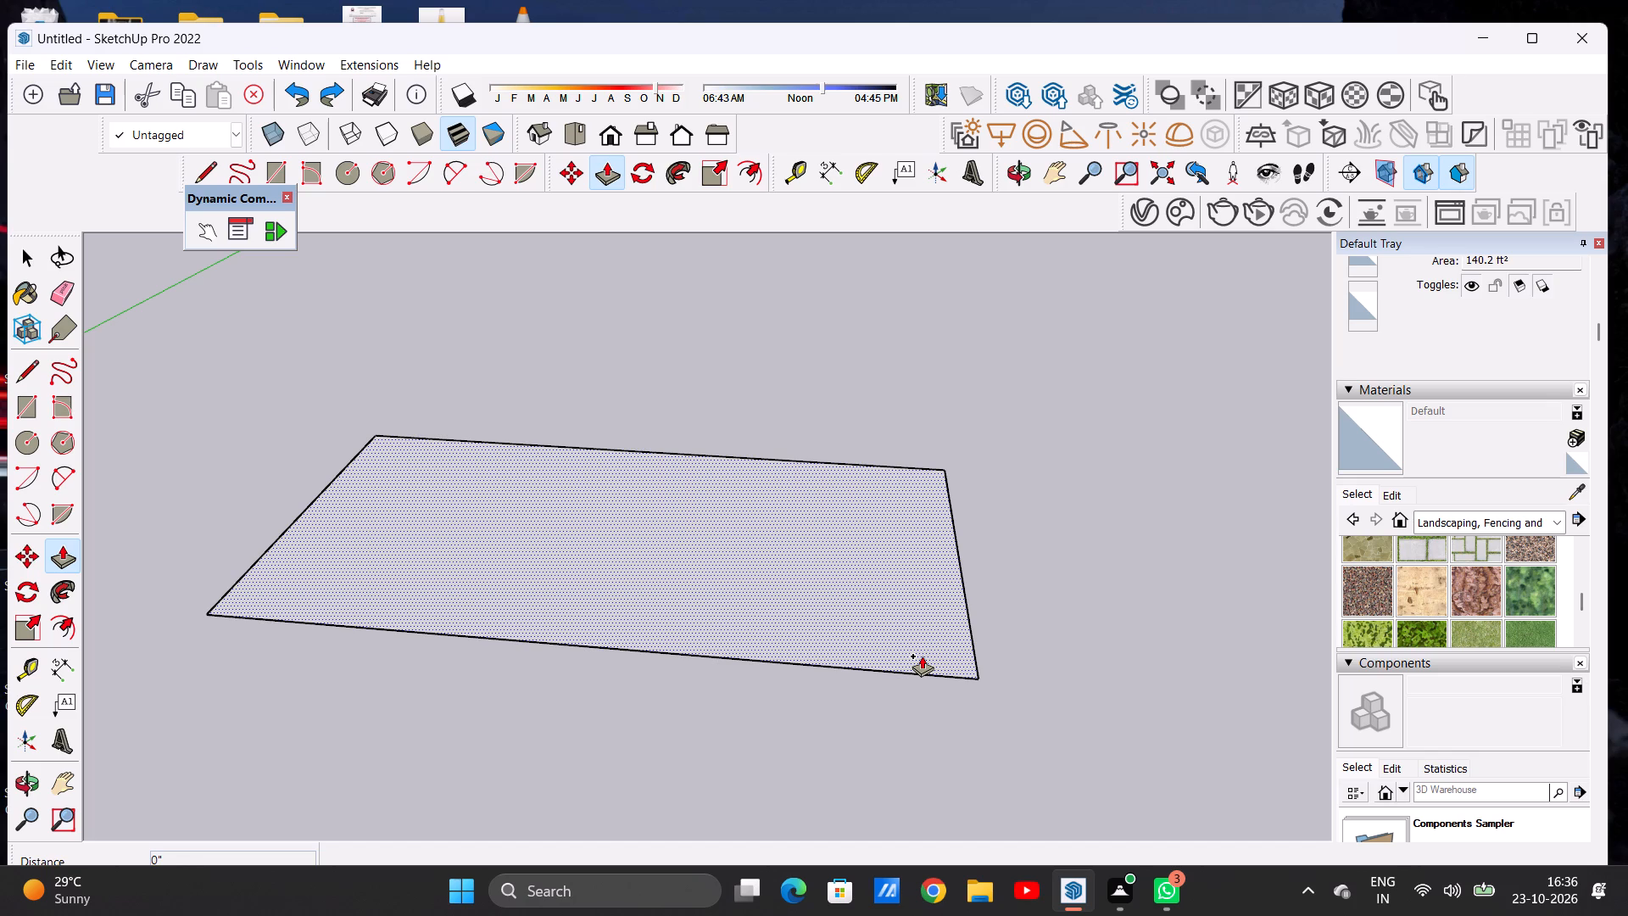
left_click(922, 656)
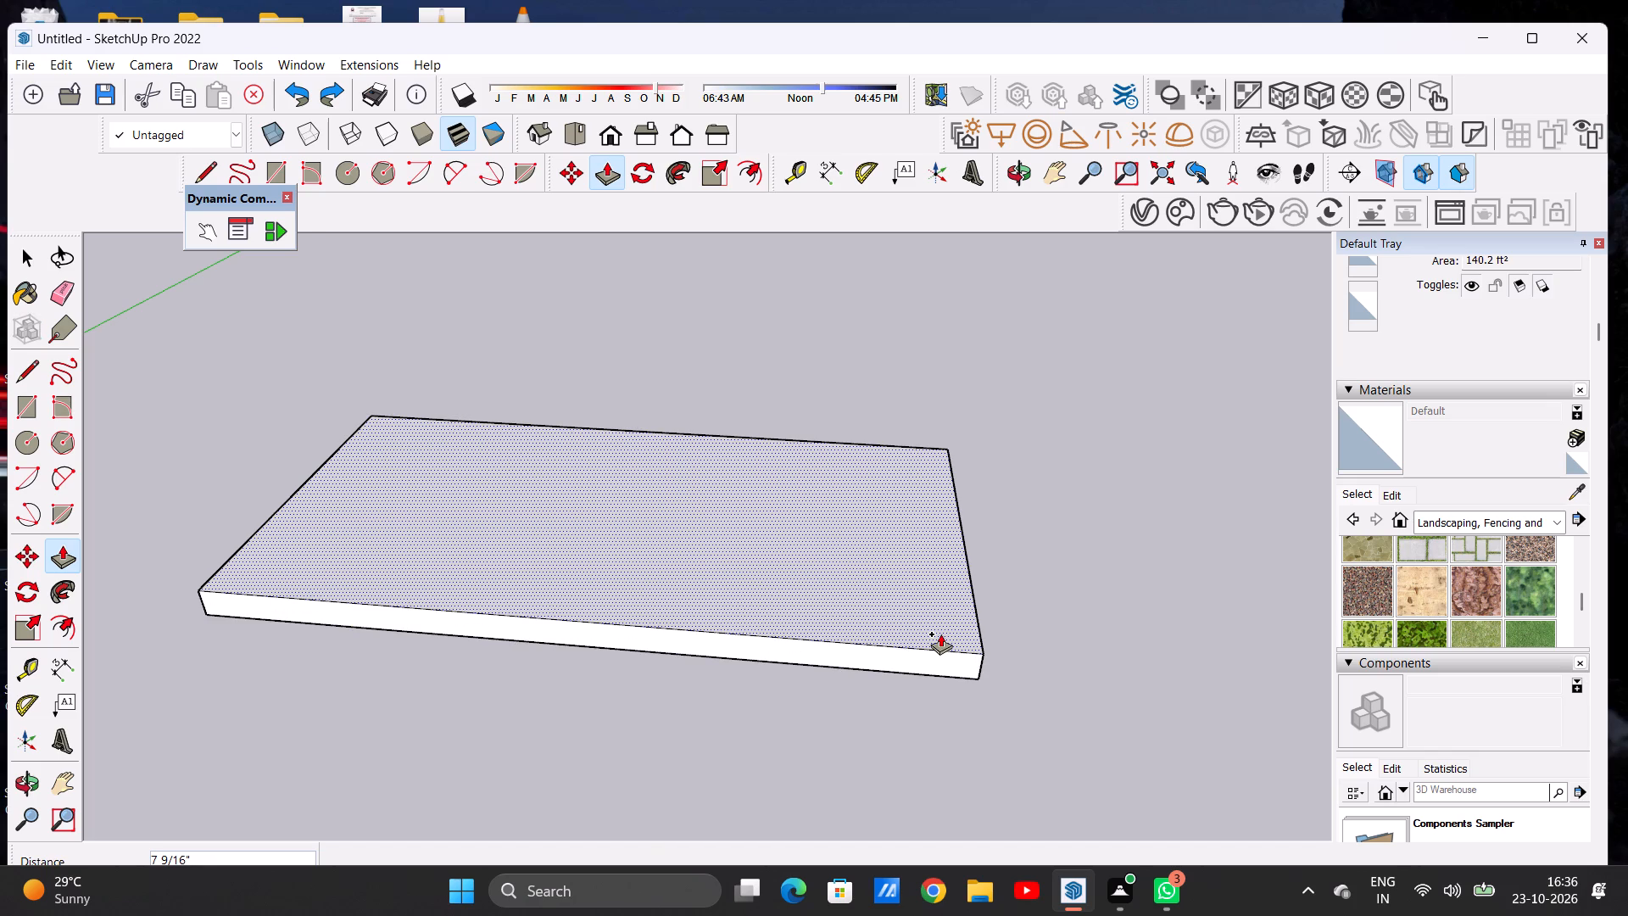
key("9")
key("apostrophe")
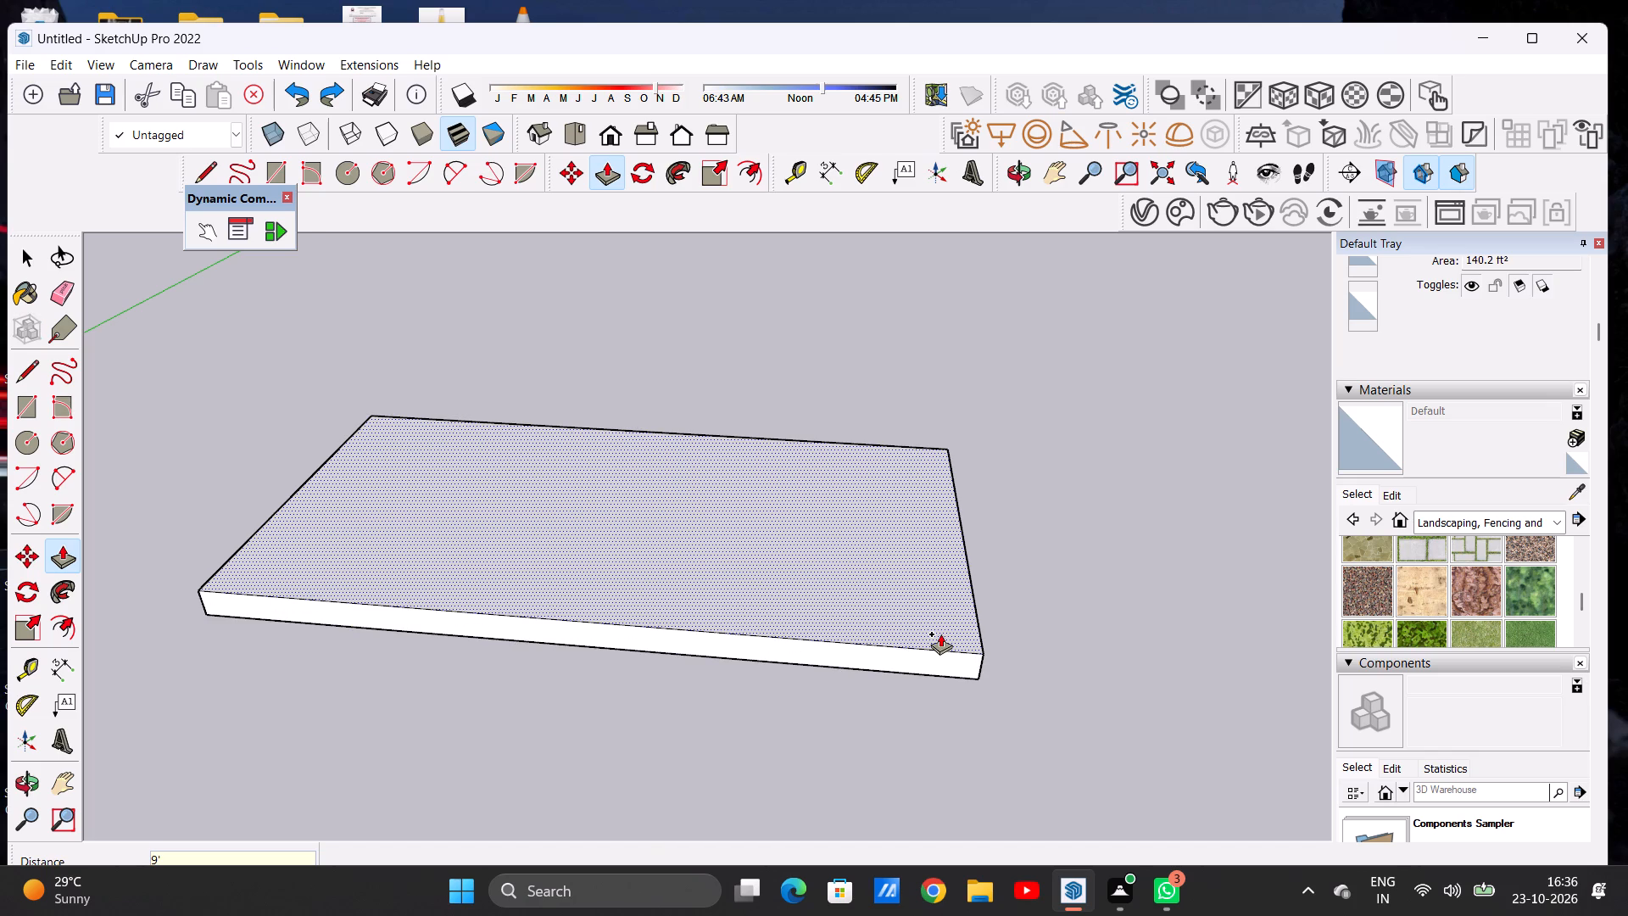
key("BackSpace")
key("shift+quotedbl")
key("Return")
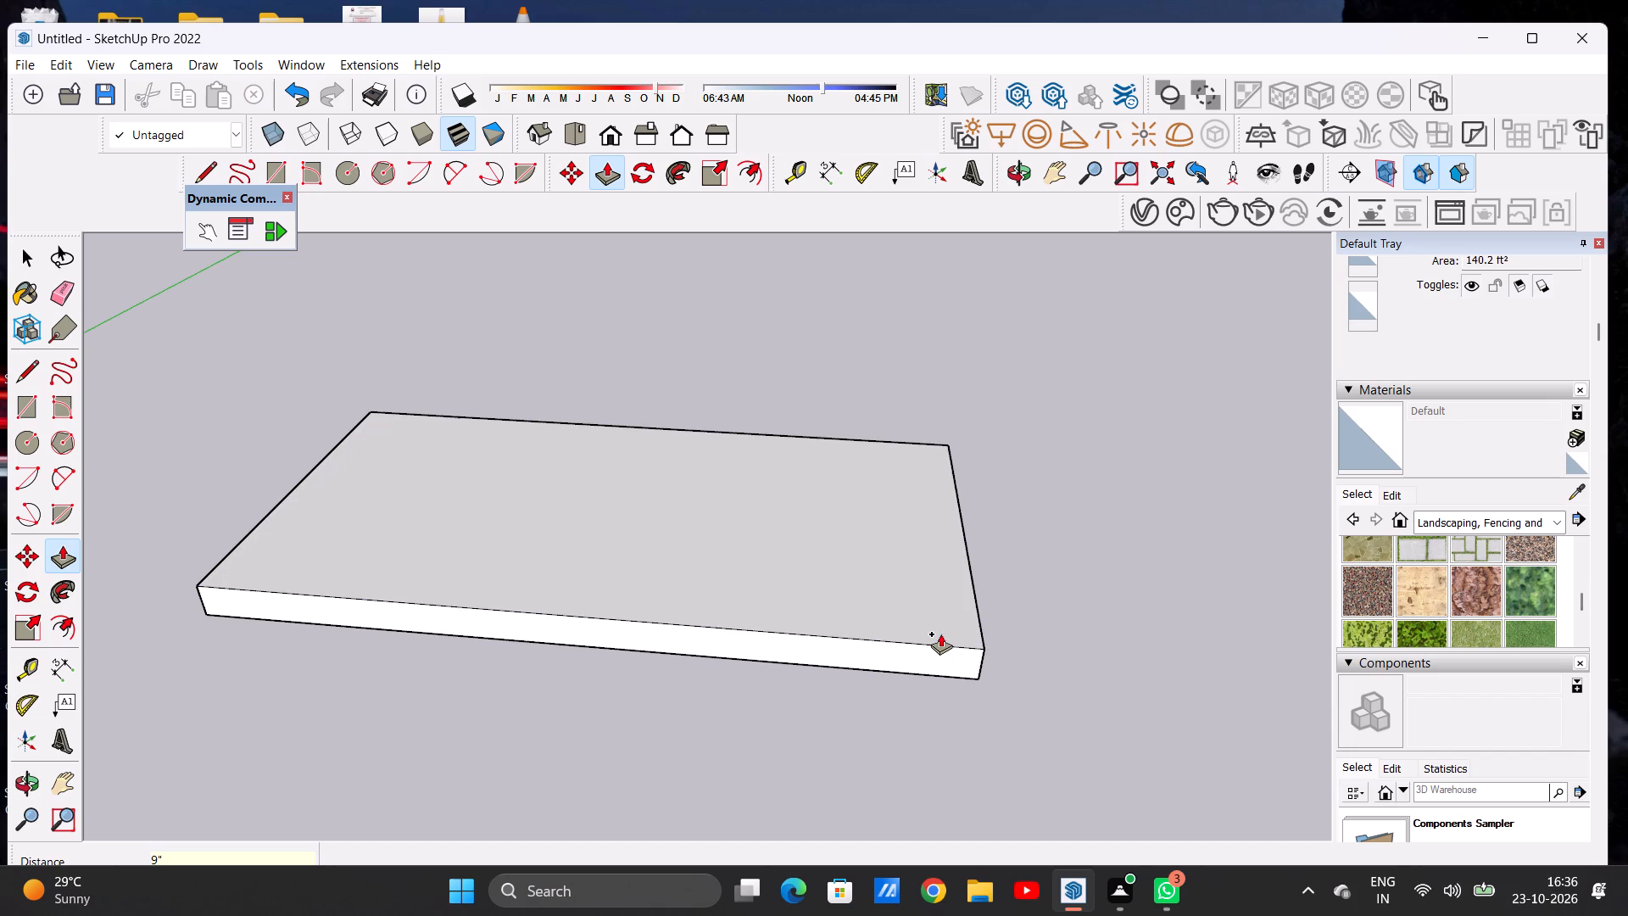
key("space")
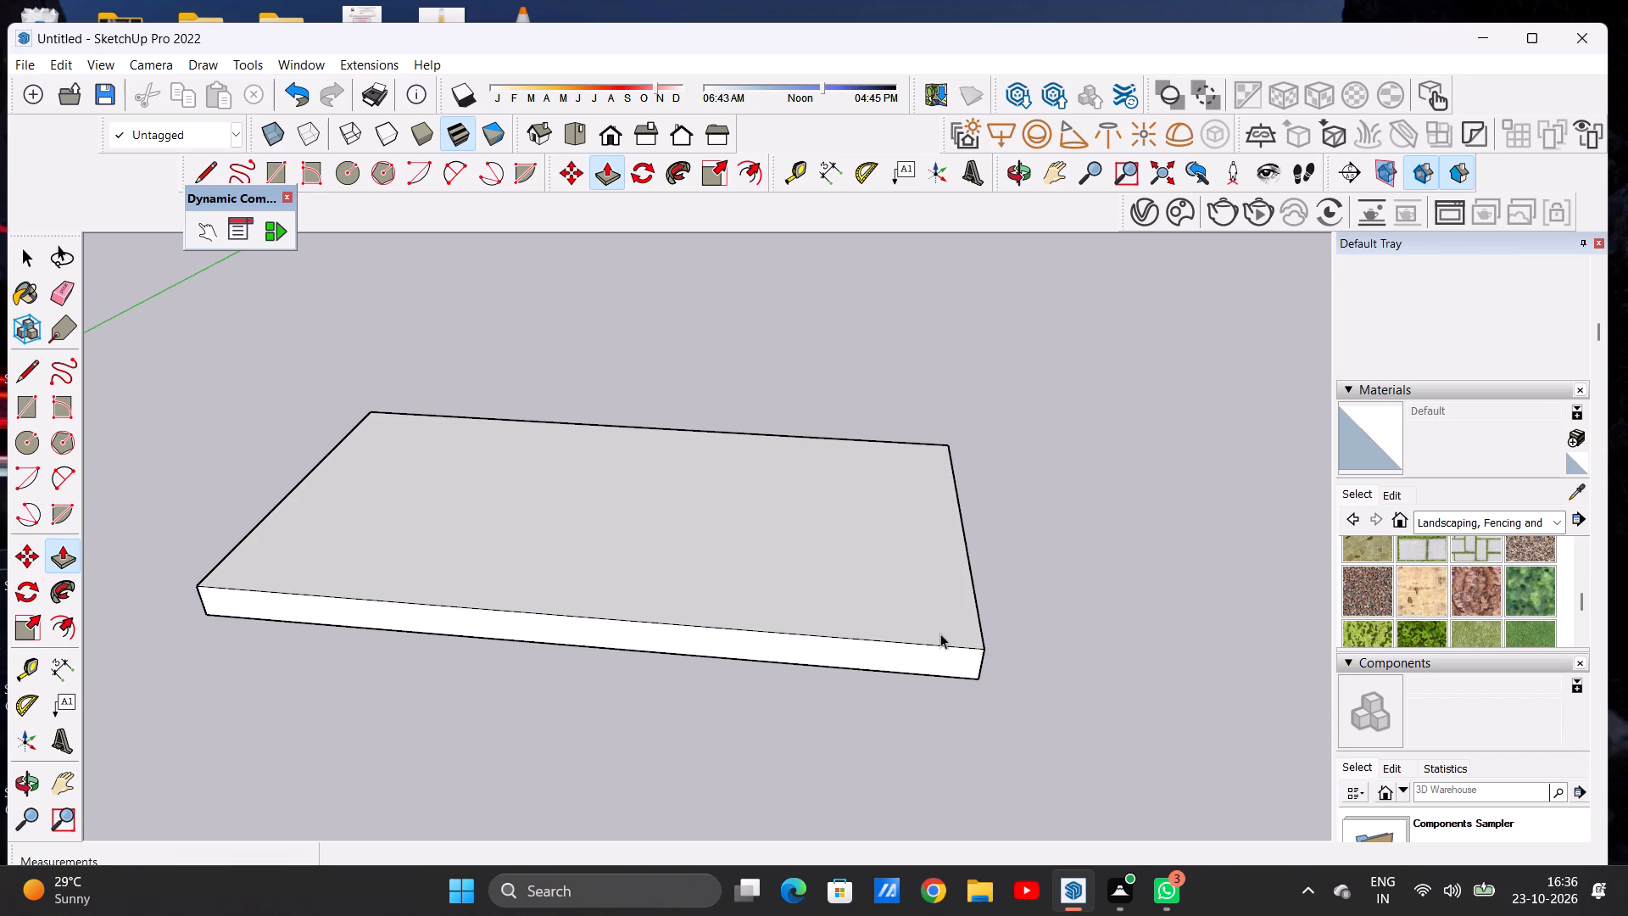
Examine the extruded base slab from a distance and from a higher angle.
scroll(622, 623, "down", 13)
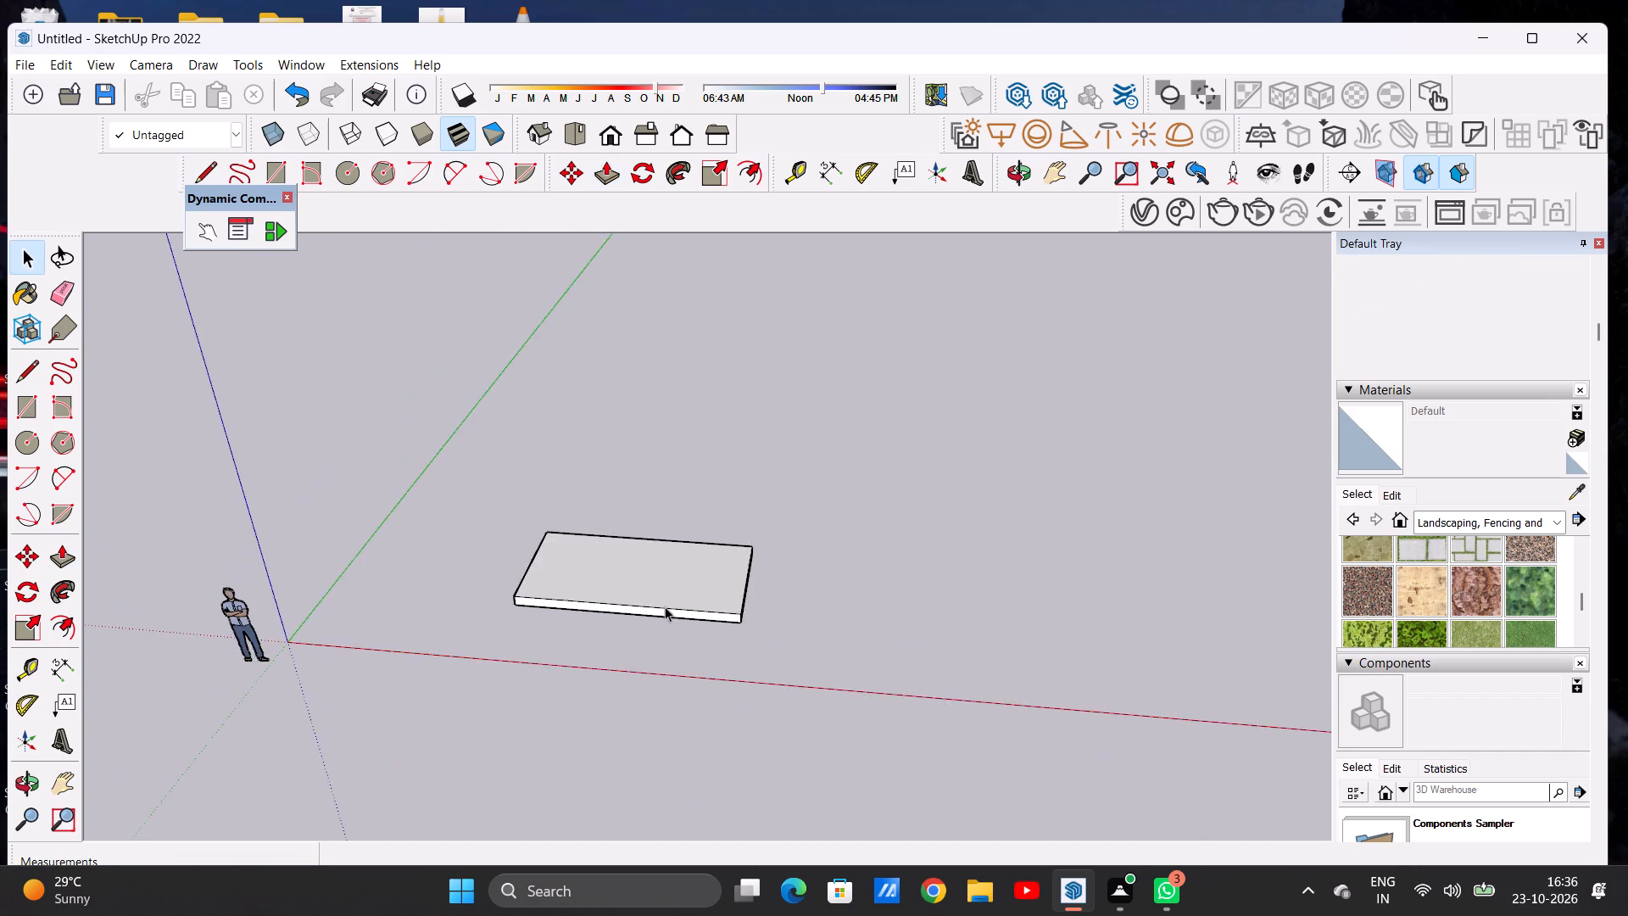
scroll(665, 606, "up", 7)
middle_click_drag(650, 625, 666, 646)
middle_click_drag(691, 561, 694, 622)
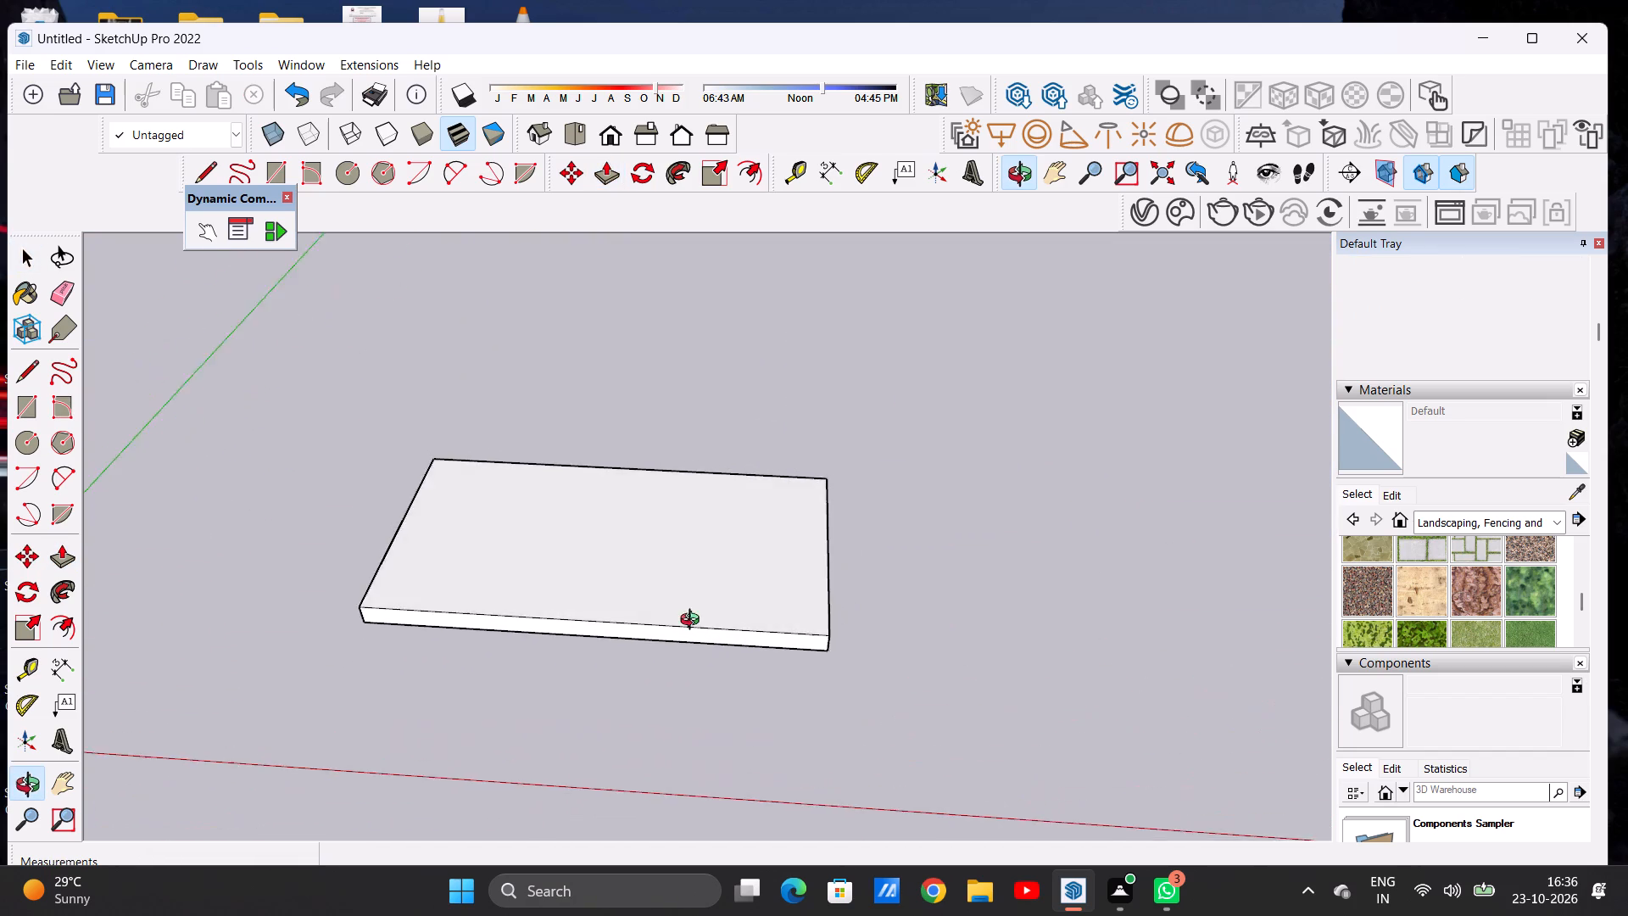
middle_click_drag(694, 622, 713, 718)
scroll(729, 623, "up", 6)
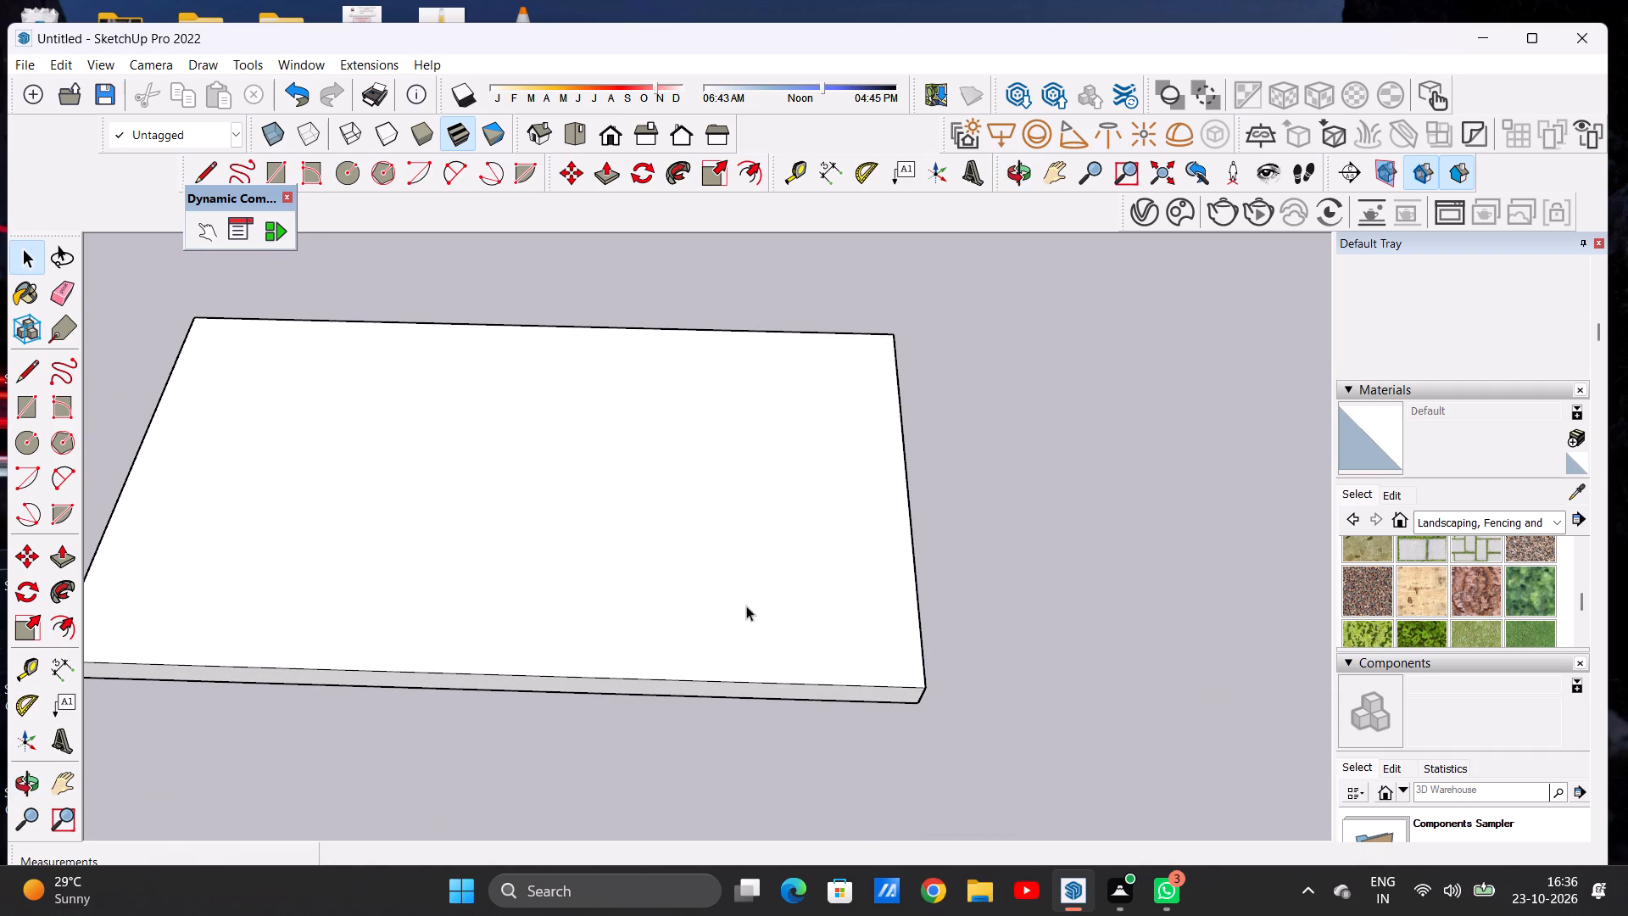
scroll(829, 557, "down", 4)
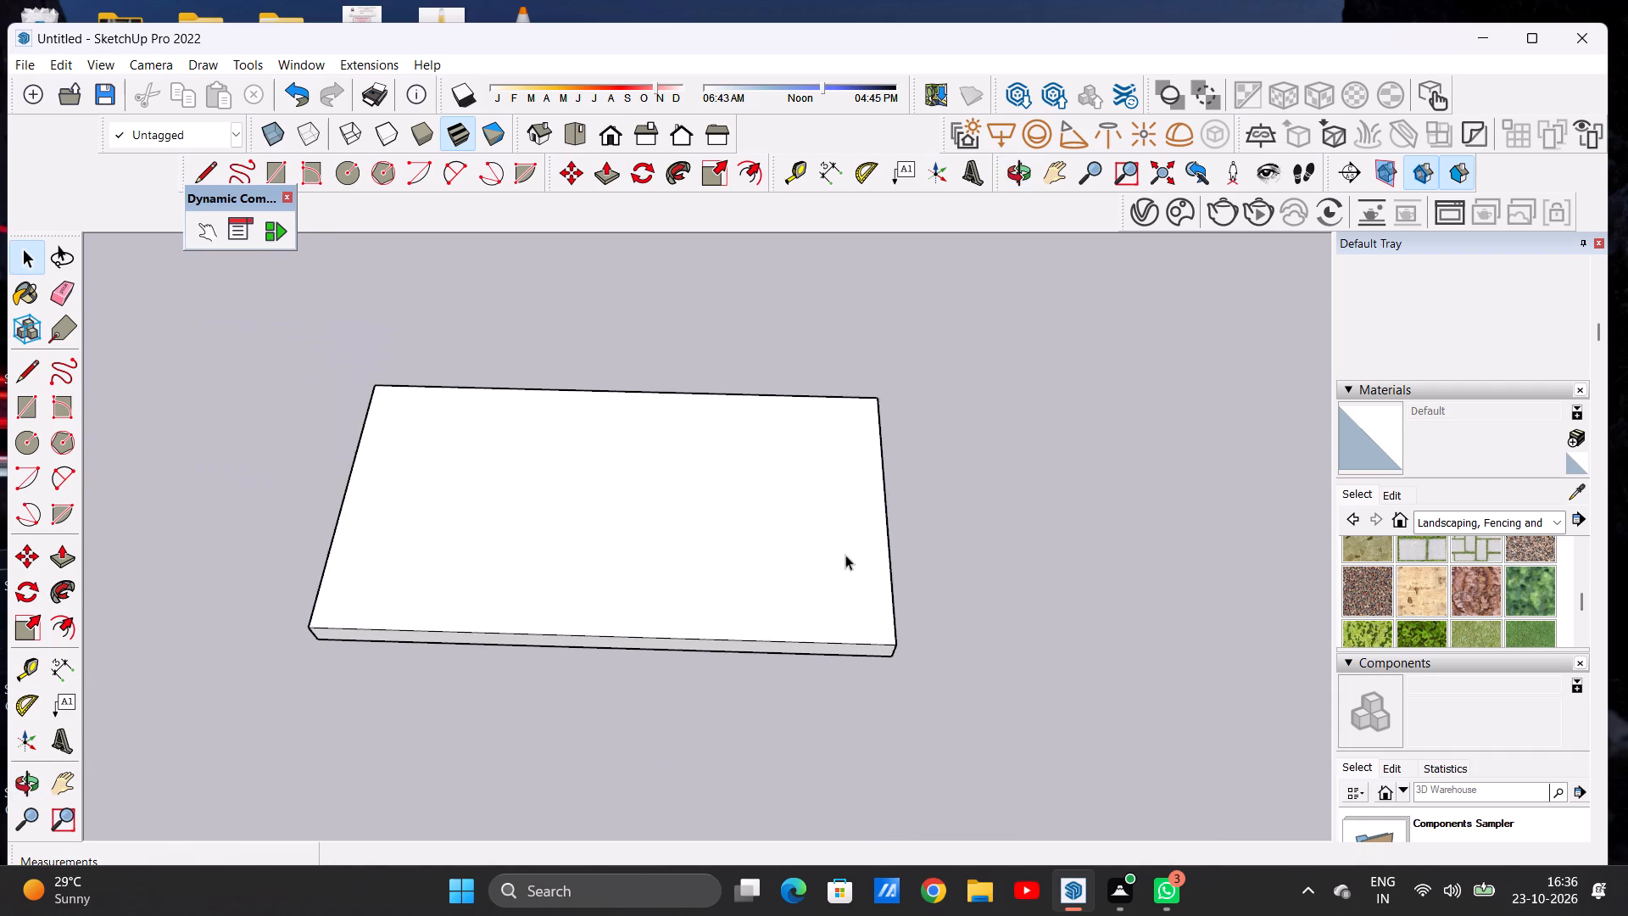
scroll(851, 562, "down", 5)
scroll(711, 569, "up", 6)
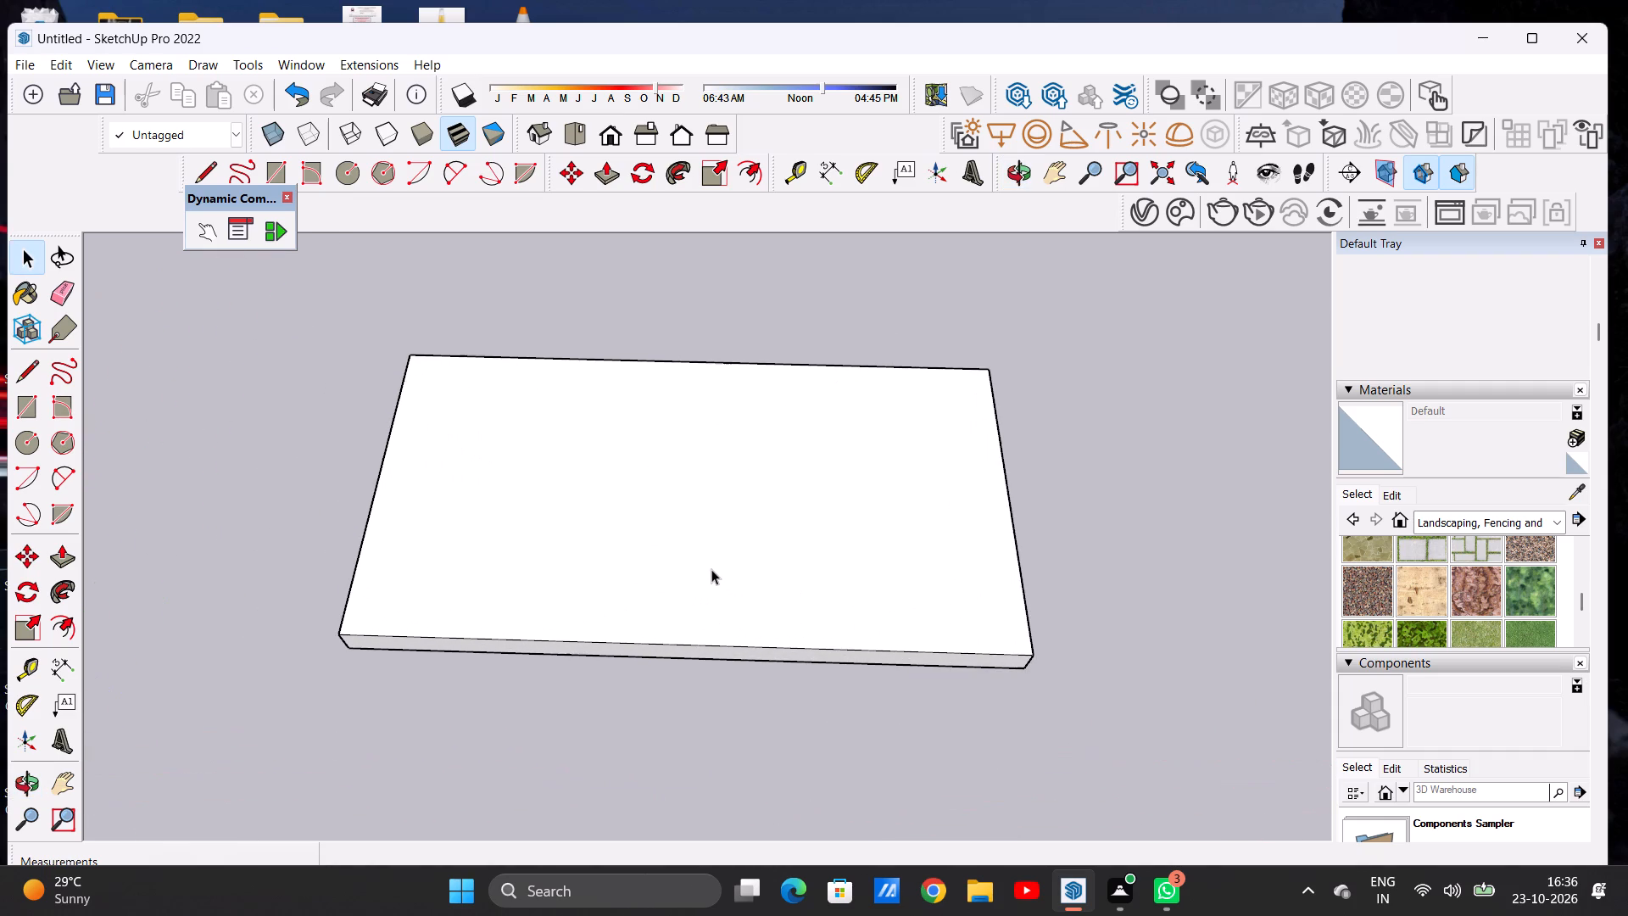
Offset the slab's top face outline inward by about 6 5/8".
key("o")
key("f")
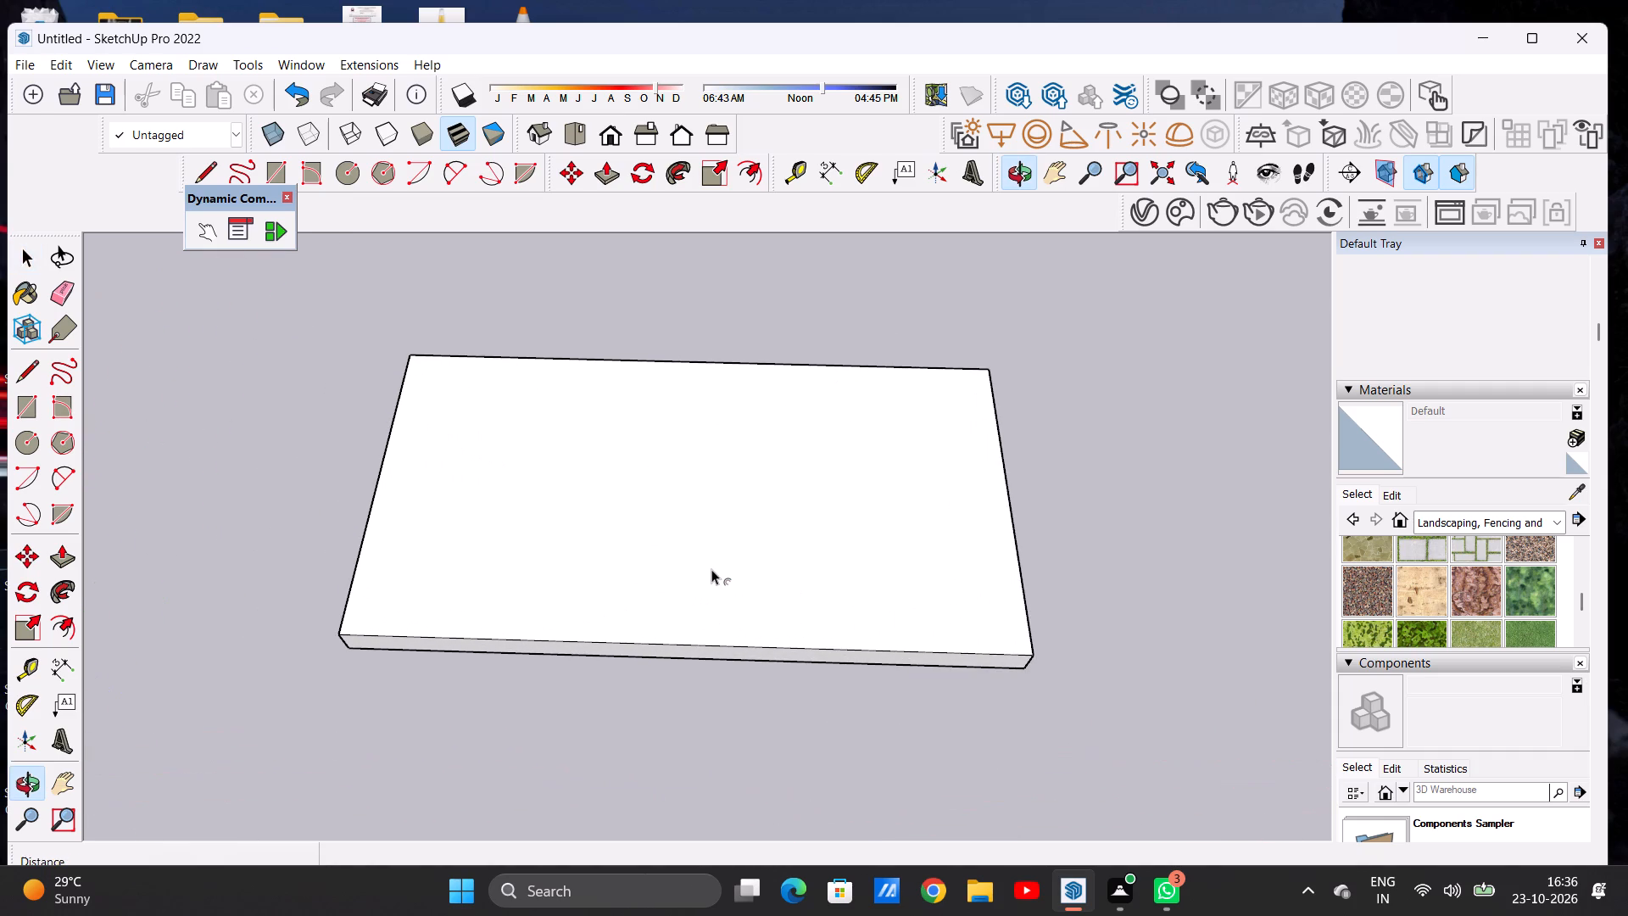
left_click(491, 388)
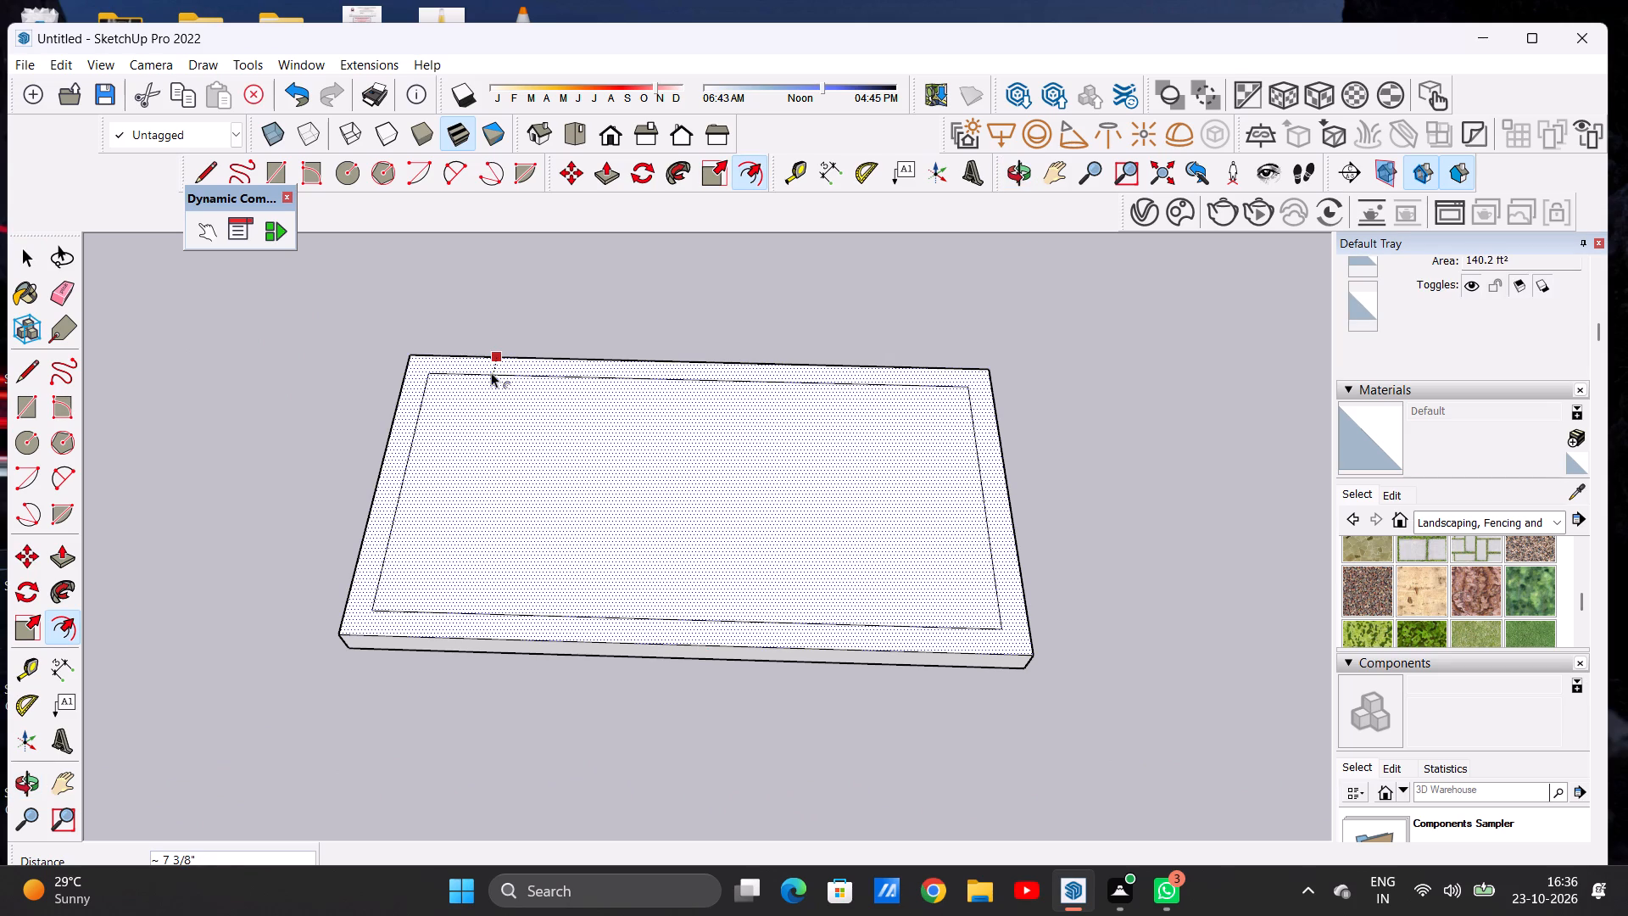
left_click(491, 372)
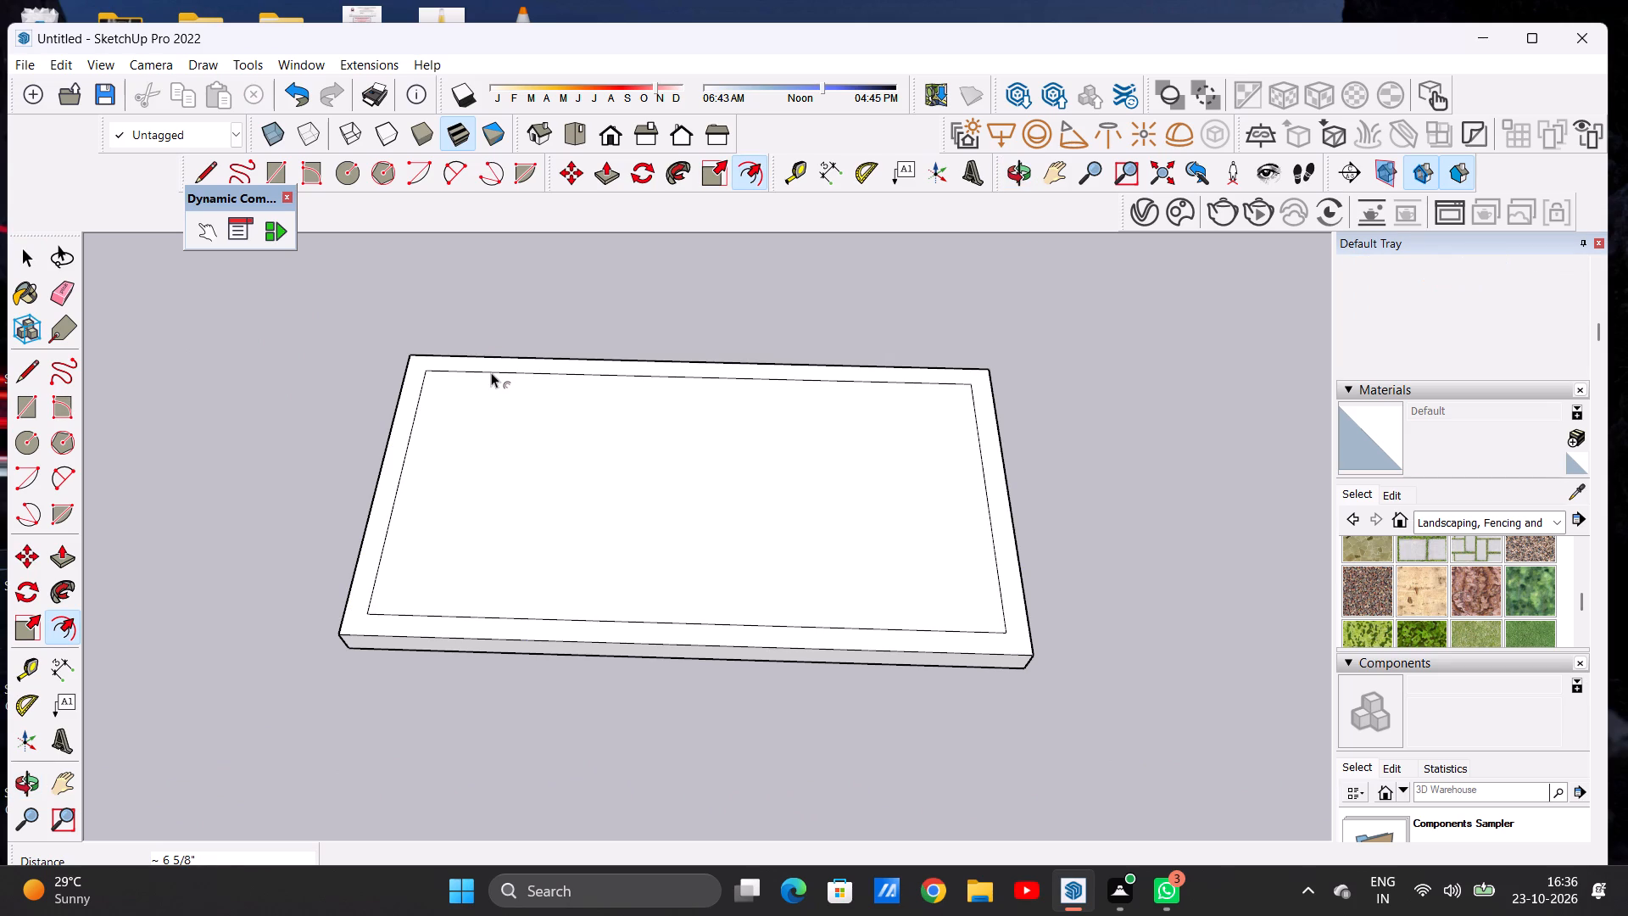
key("space")
At the slab's front-right corner, draw a line about 6 5/8" long from the inset corner to the outer side edge, extending the inset's front edge.
scroll(163, 783, "down", 1)
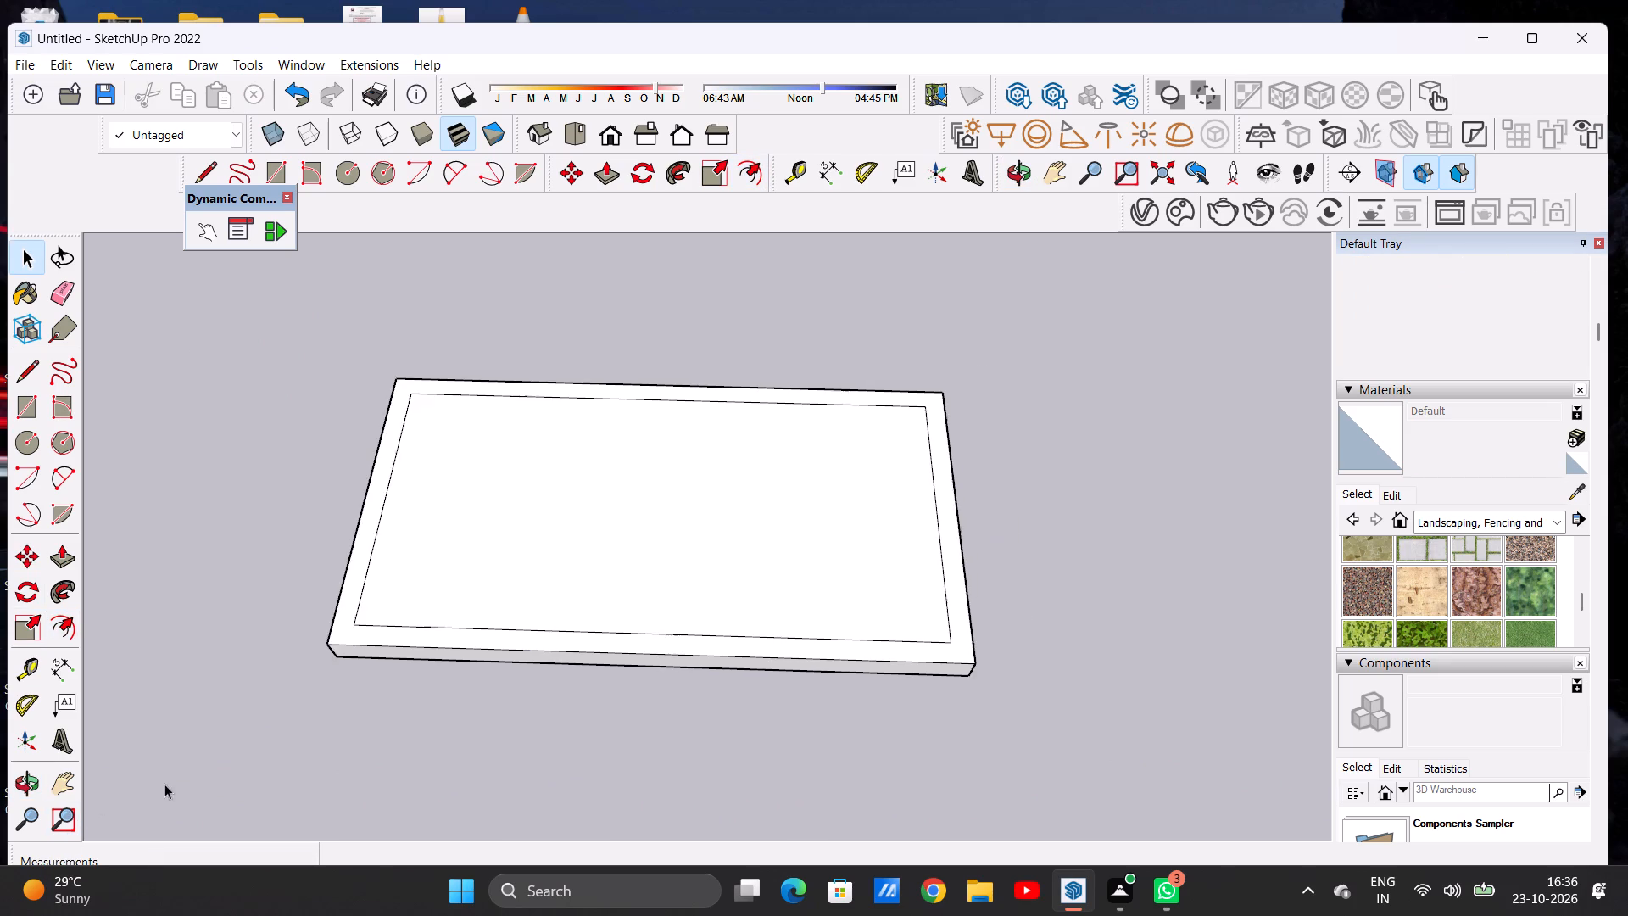
scroll(587, 580, "down", 5)
scroll(588, 562, "up", 7)
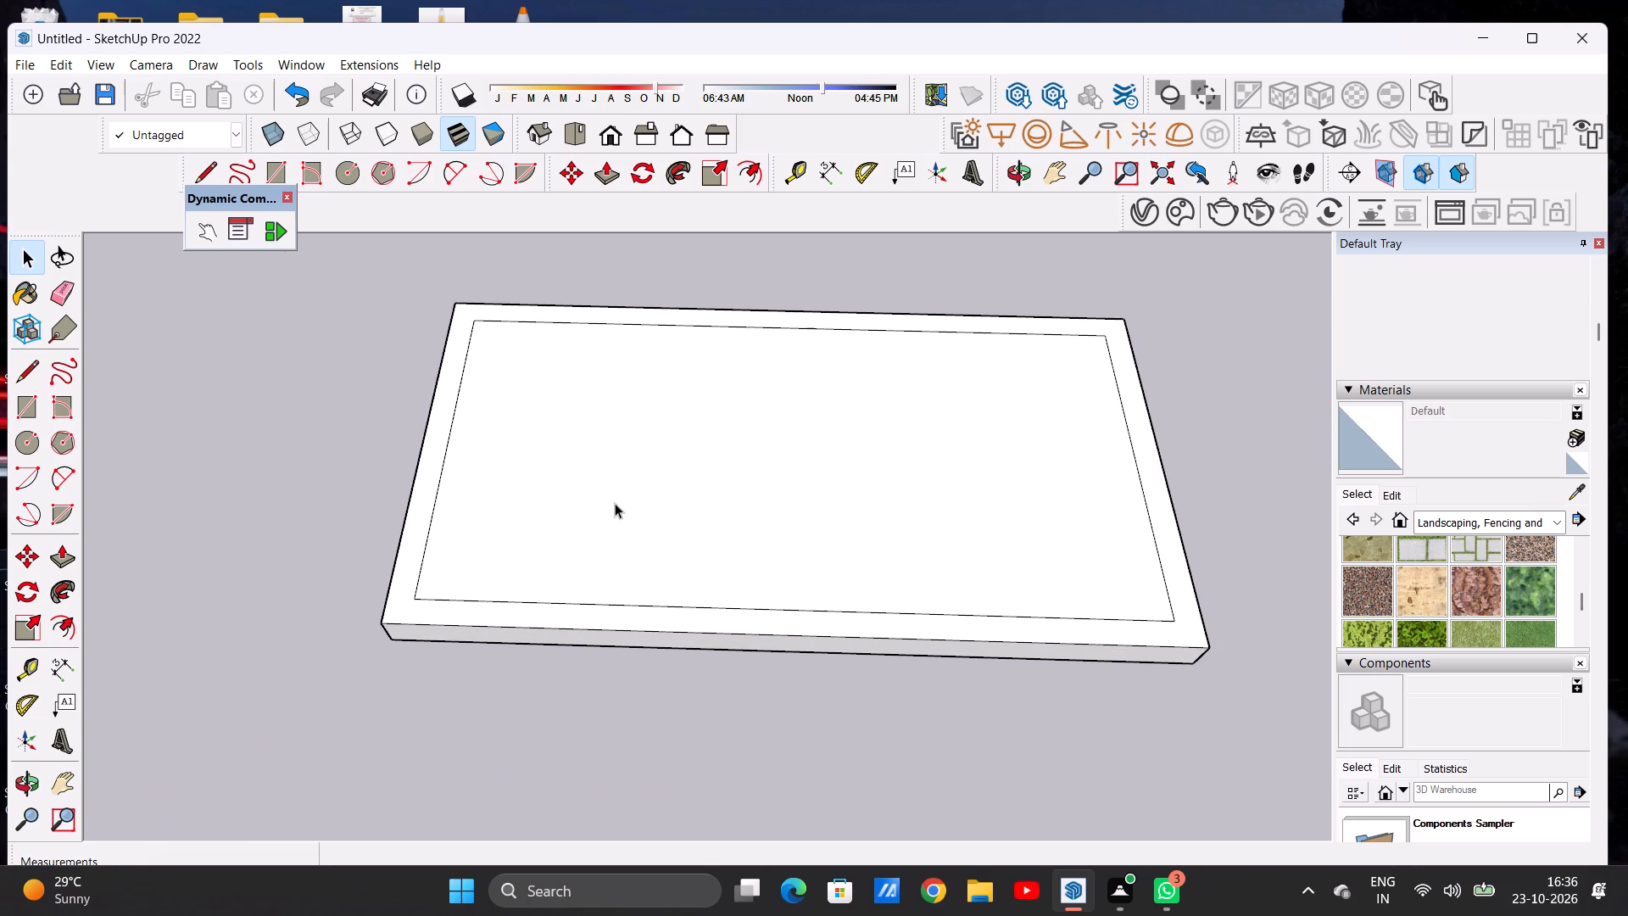
scroll(614, 504, "down", 4)
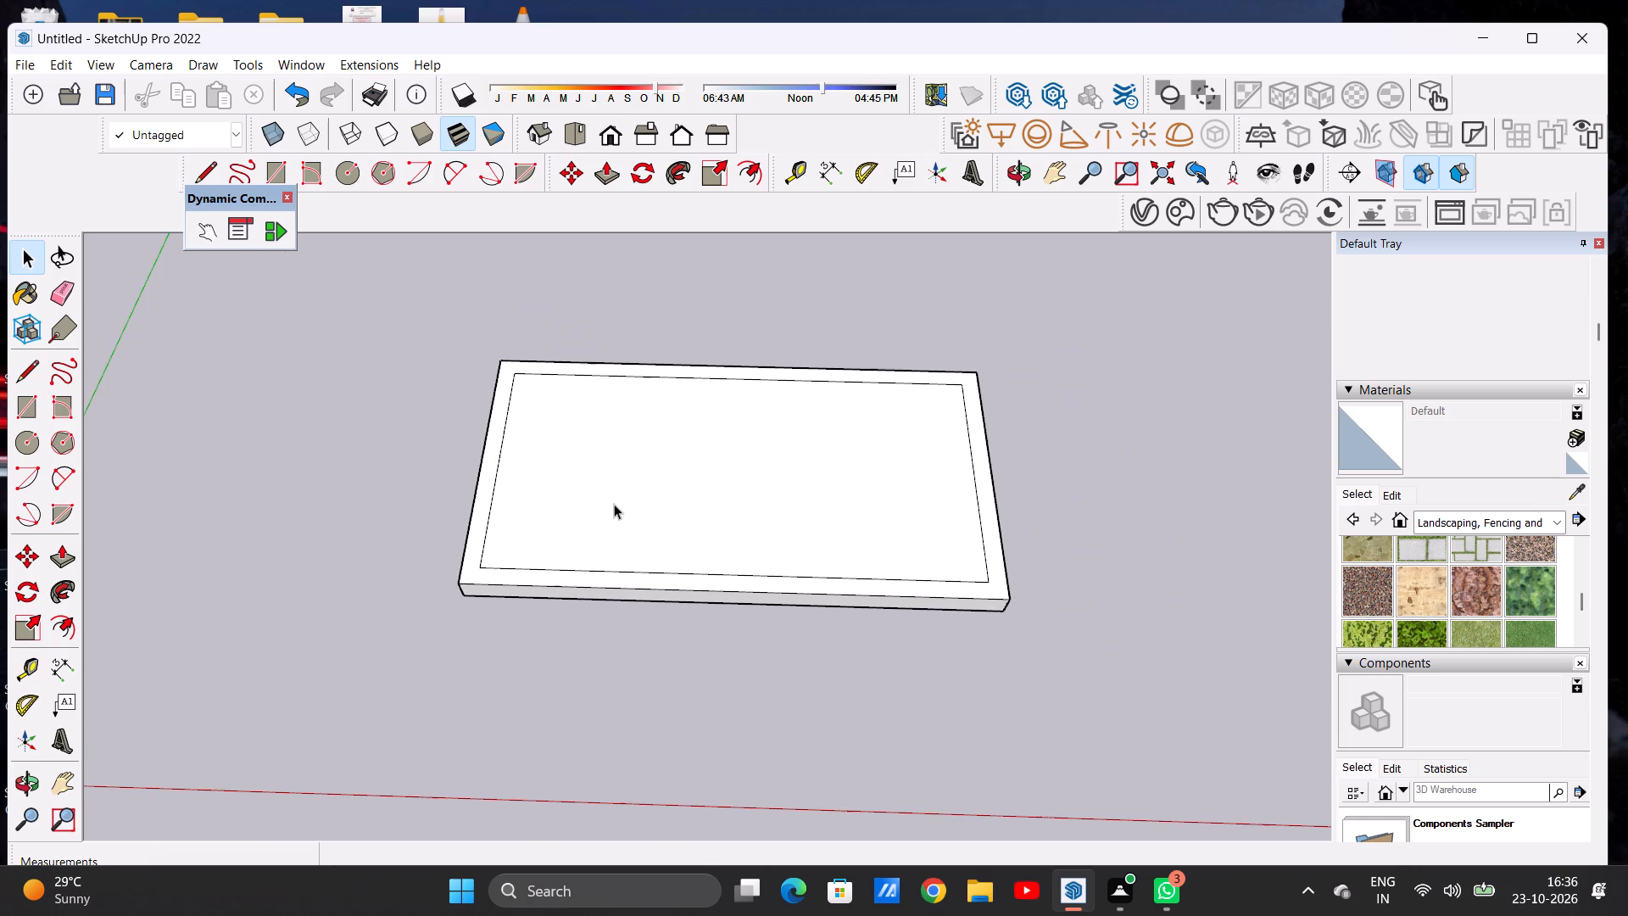
middle_click_drag(761, 478, 759, 579)
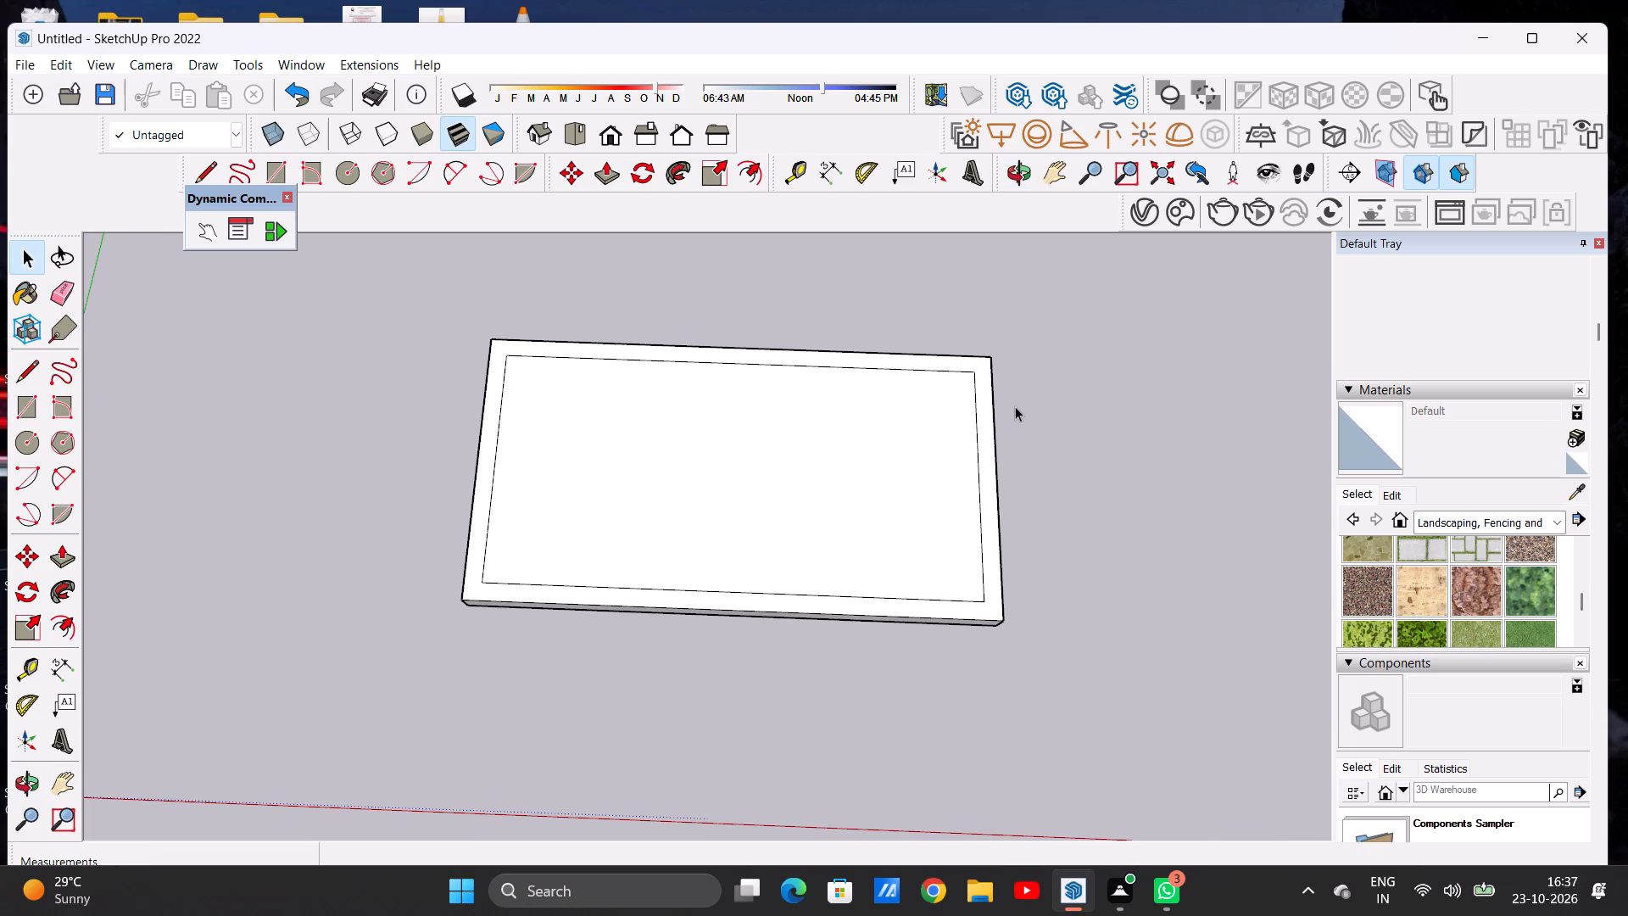
middle_click_drag(1016, 620, 1035, 595)
scroll(989, 596, "up", 7)
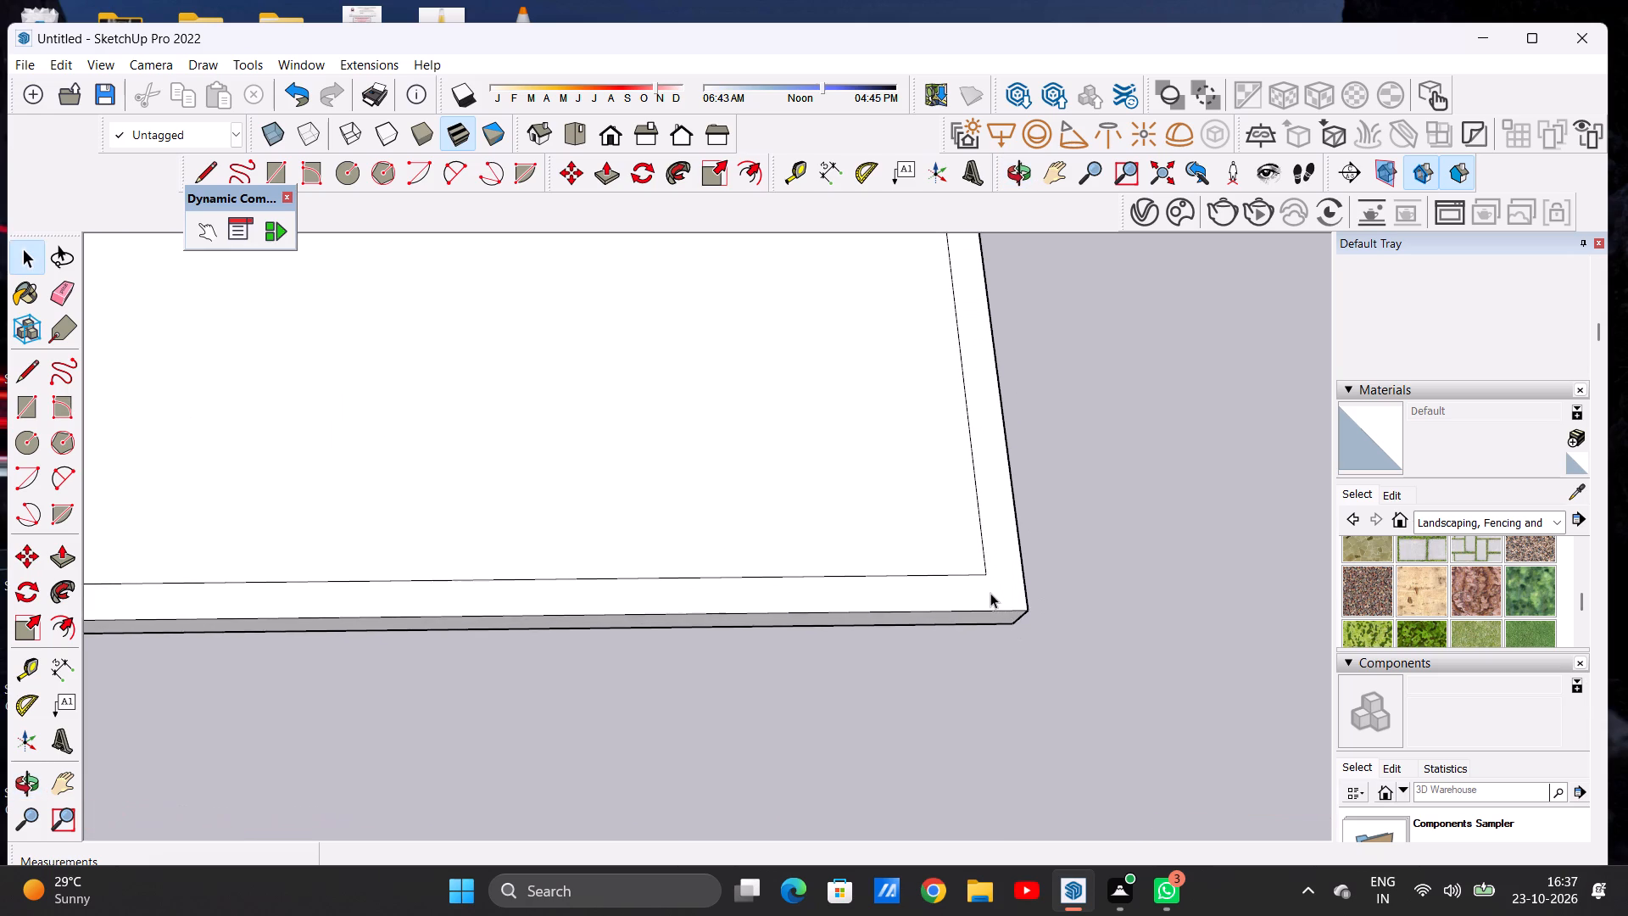
scroll(990, 593, "up", 2)
key("l")
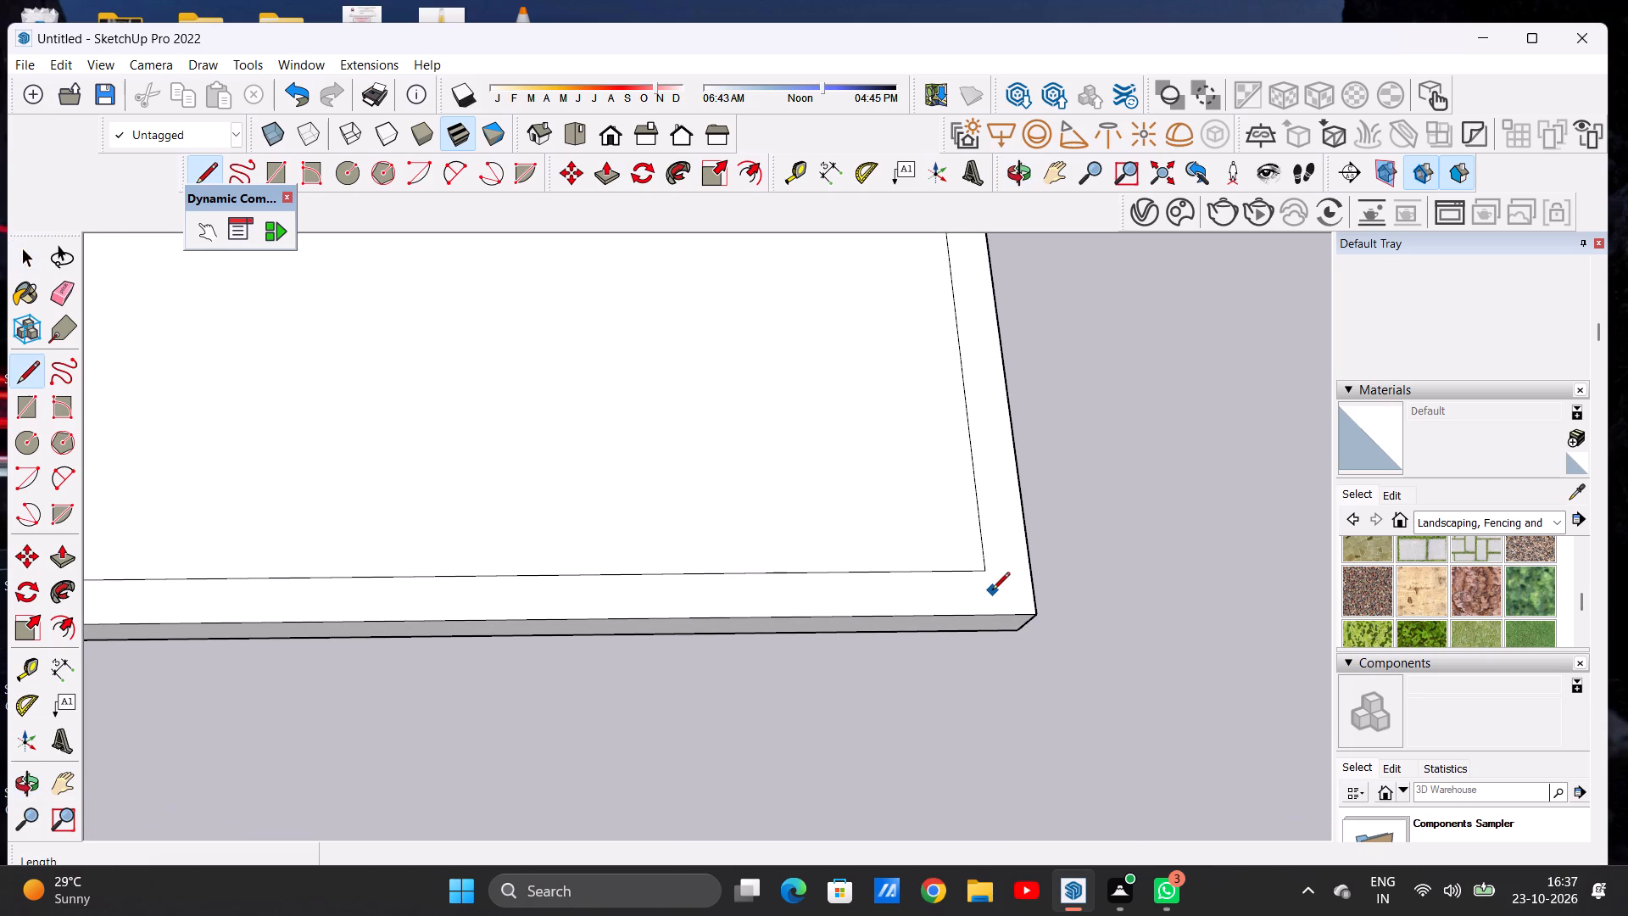
left_click(987, 572)
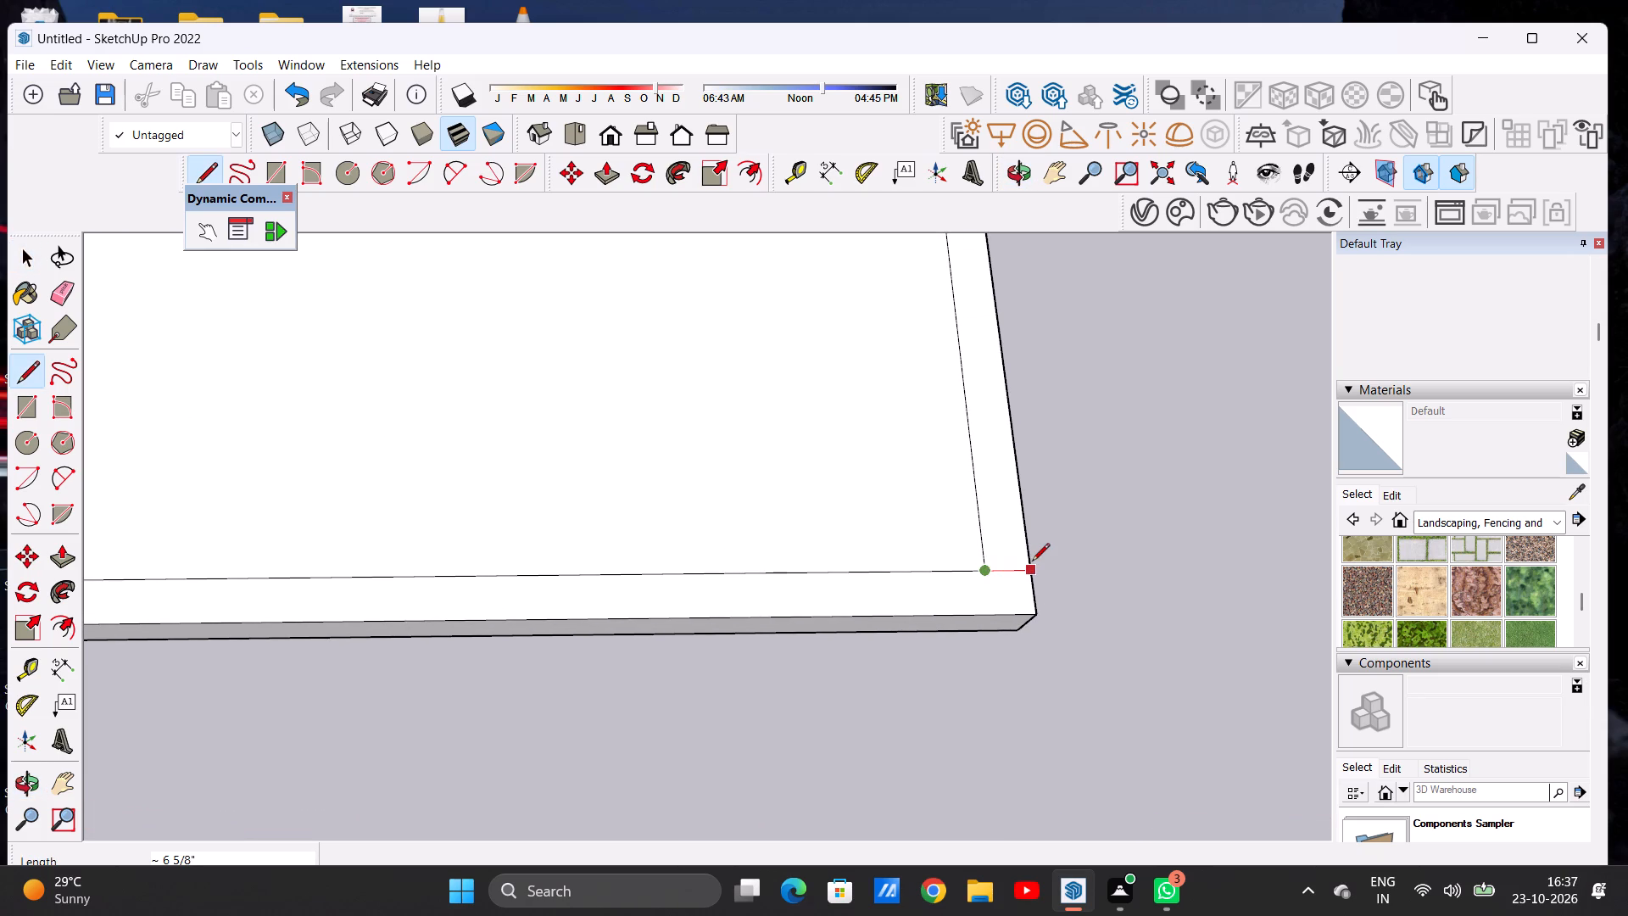
left_click(1030, 563)
At the front-left corner, draw a matching line about 6 5/8" long from the inset corner to the slab's outer side edge.
scroll(952, 547, "down", 5)
scroll(1060, 534, "down", 9)
scroll(577, 559, "up", 7)
scroll(567, 559, "down", 1)
scroll(567, 559, "up", 10)
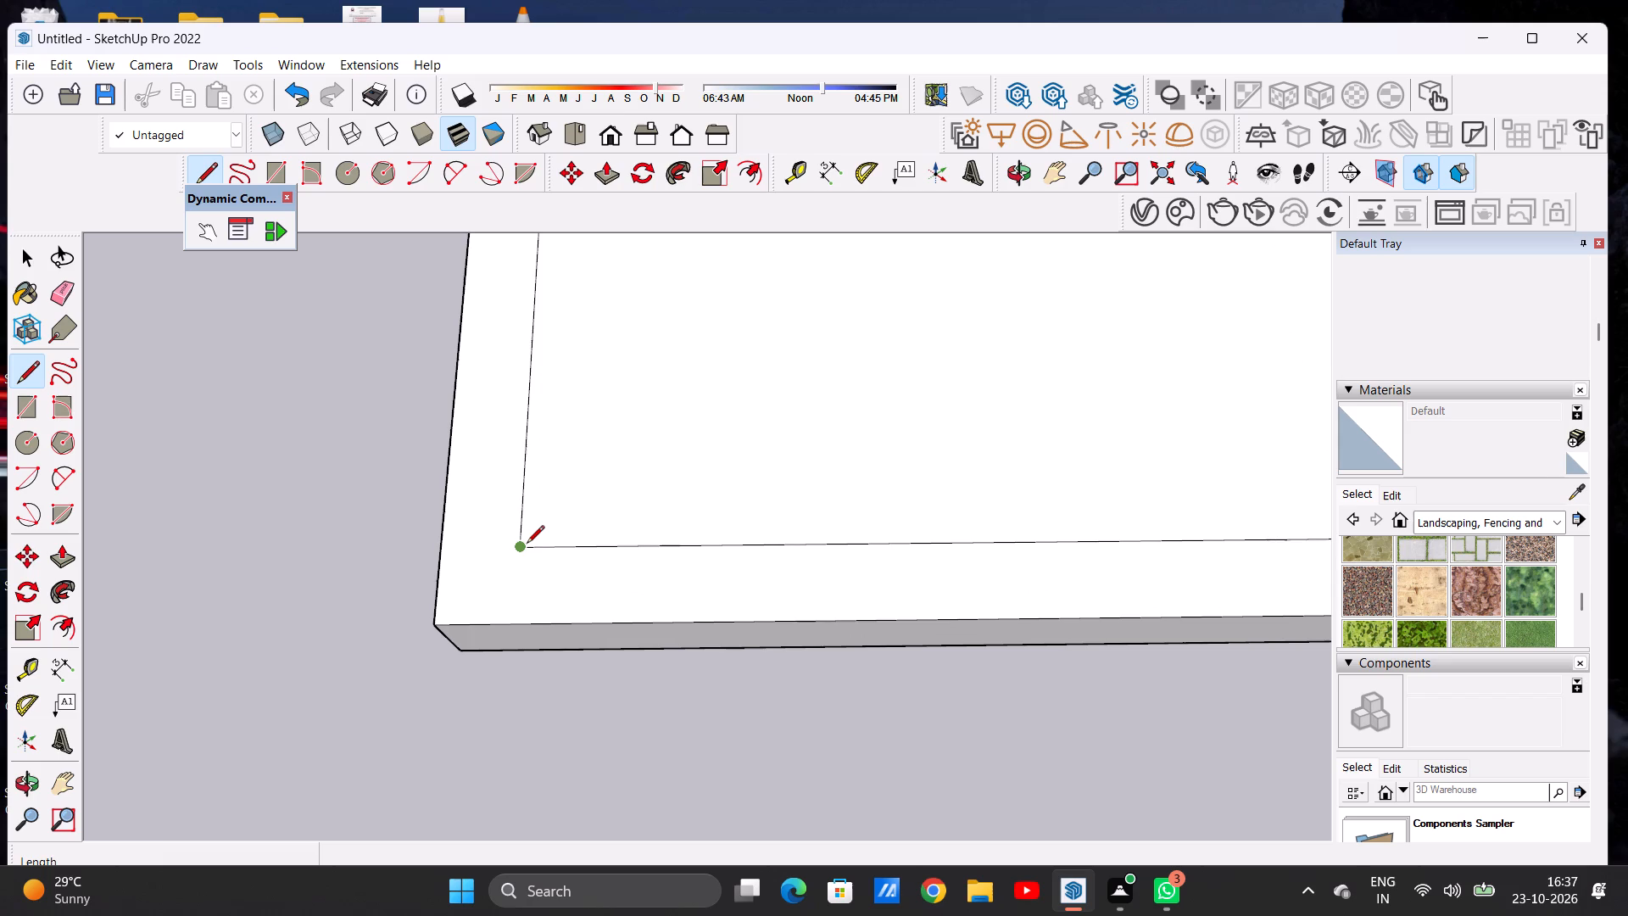
left_click(527, 545)
left_click(444, 545)
key("space")
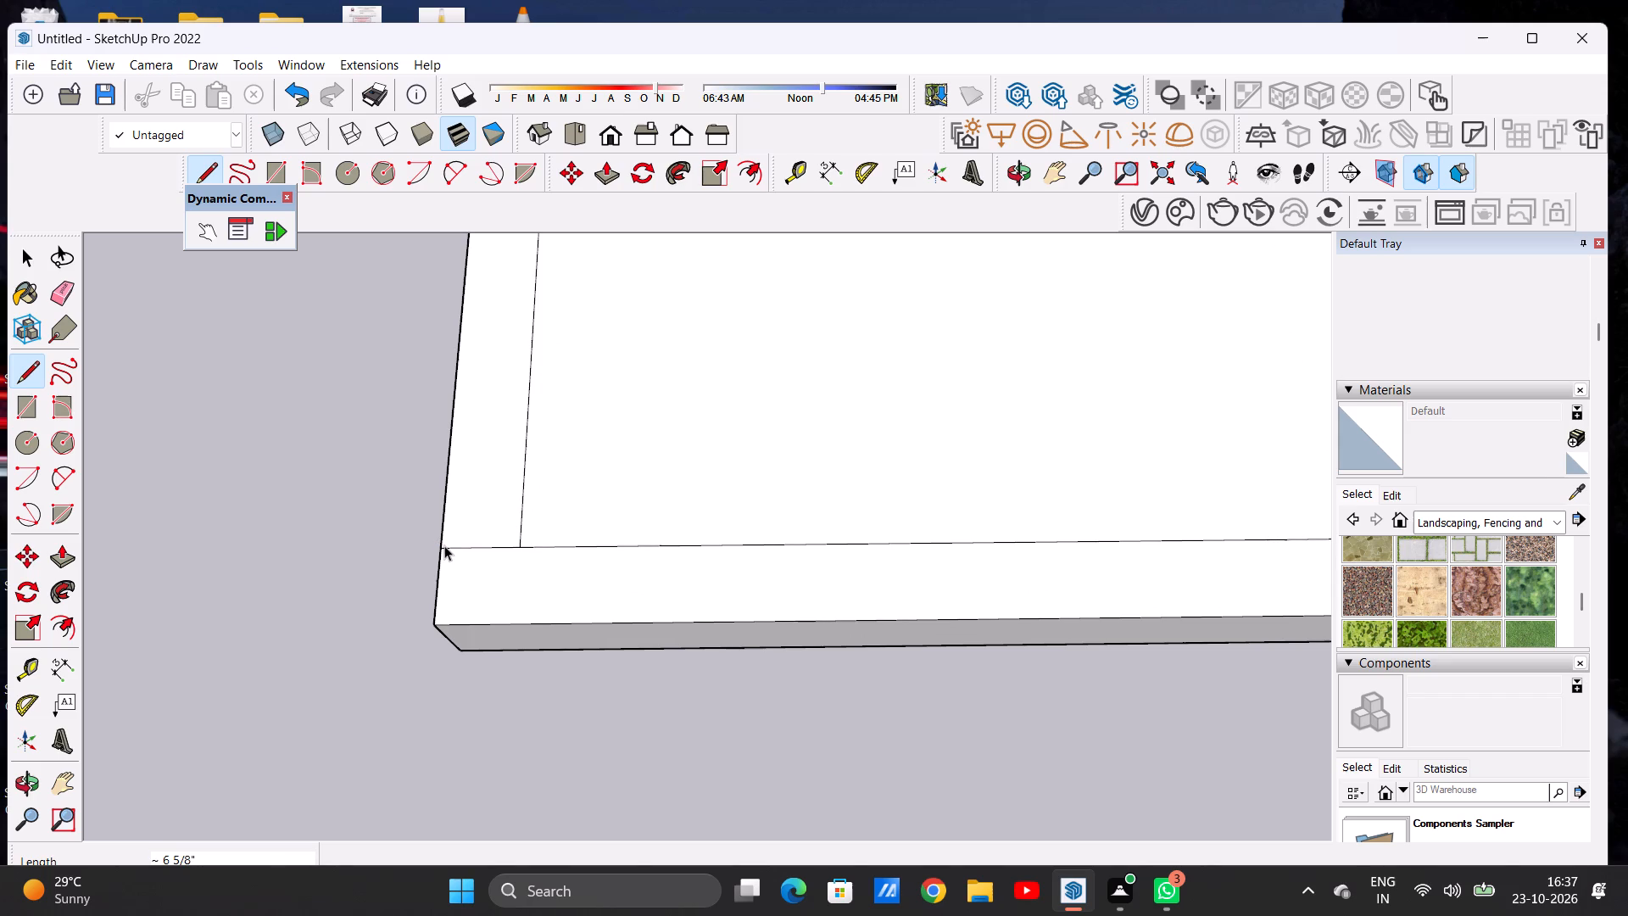
Draw a 15' 1" line along the red axis across the inset face, from its left edge's midpoint to its right edge.
scroll(449, 529, "down", 11)
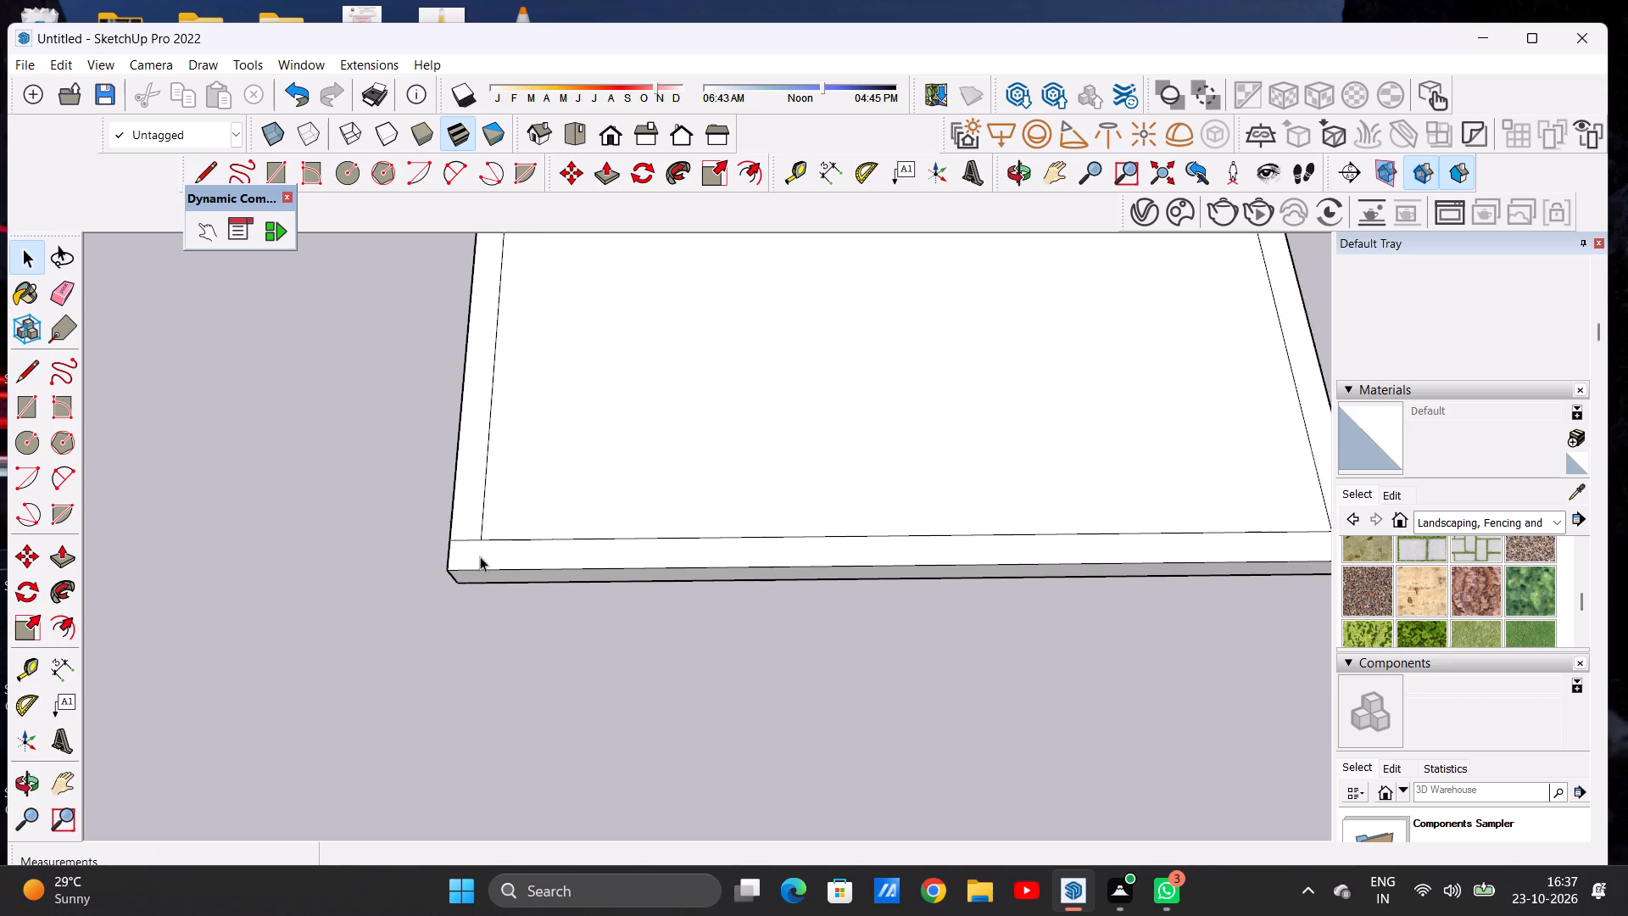
scroll(480, 556, "down", 17)
scroll(584, 503, "up", 4)
scroll(584, 501, "down", 1)
scroll(584, 501, "up", 3)
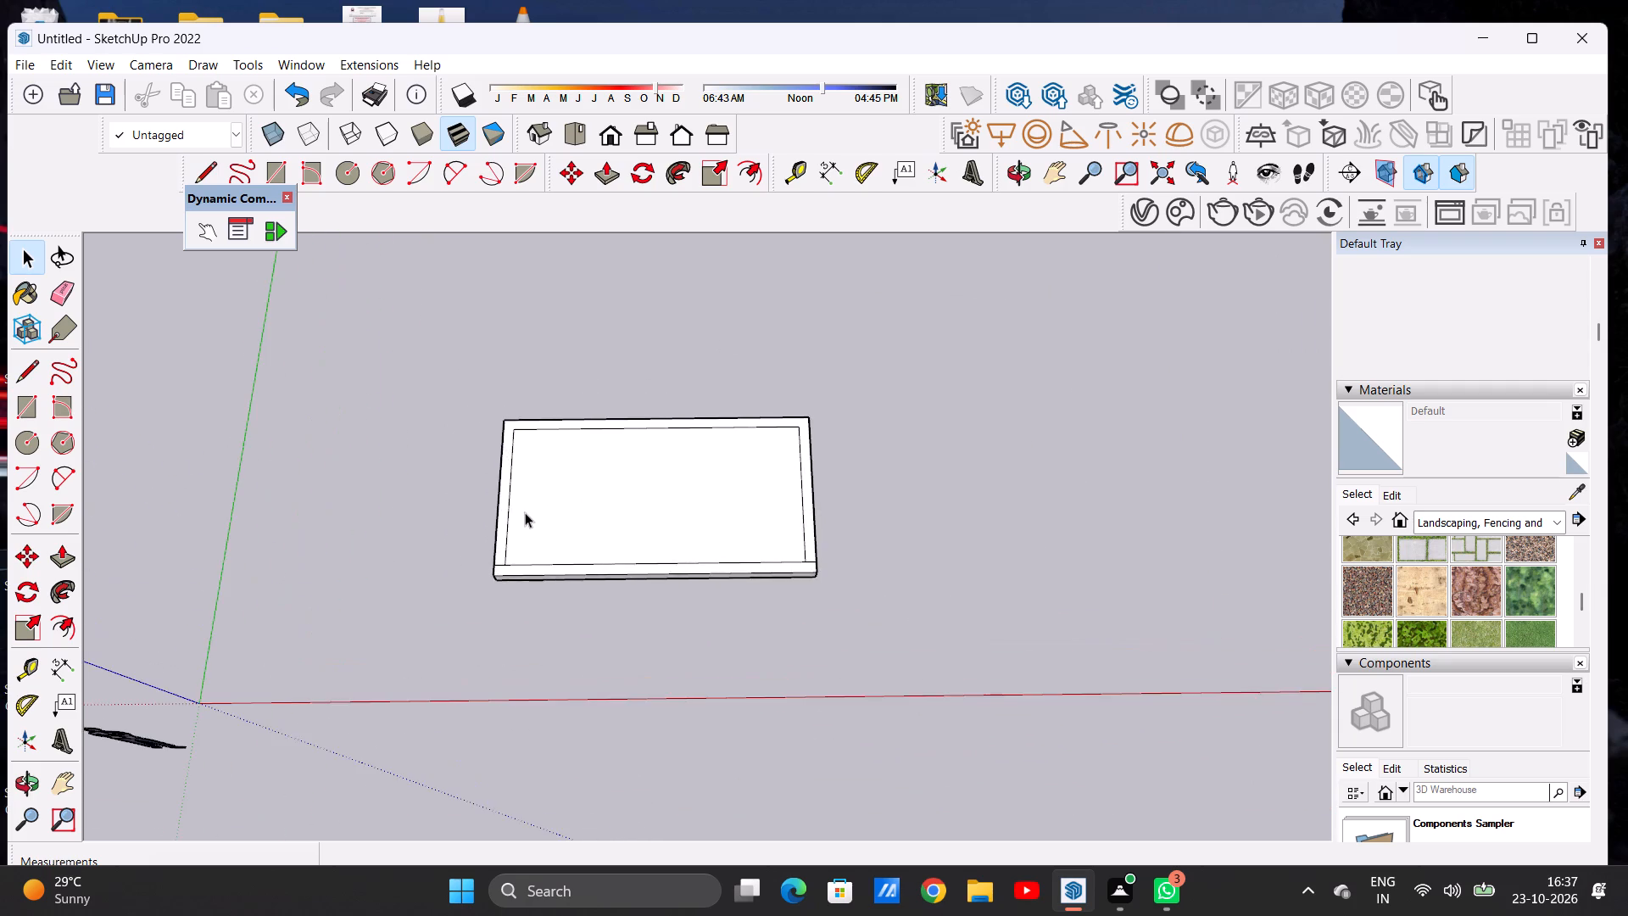
scroll(525, 512, "up", 7)
scroll(625, 522, "down", 3)
middle_click_drag(667, 538, 665, 520)
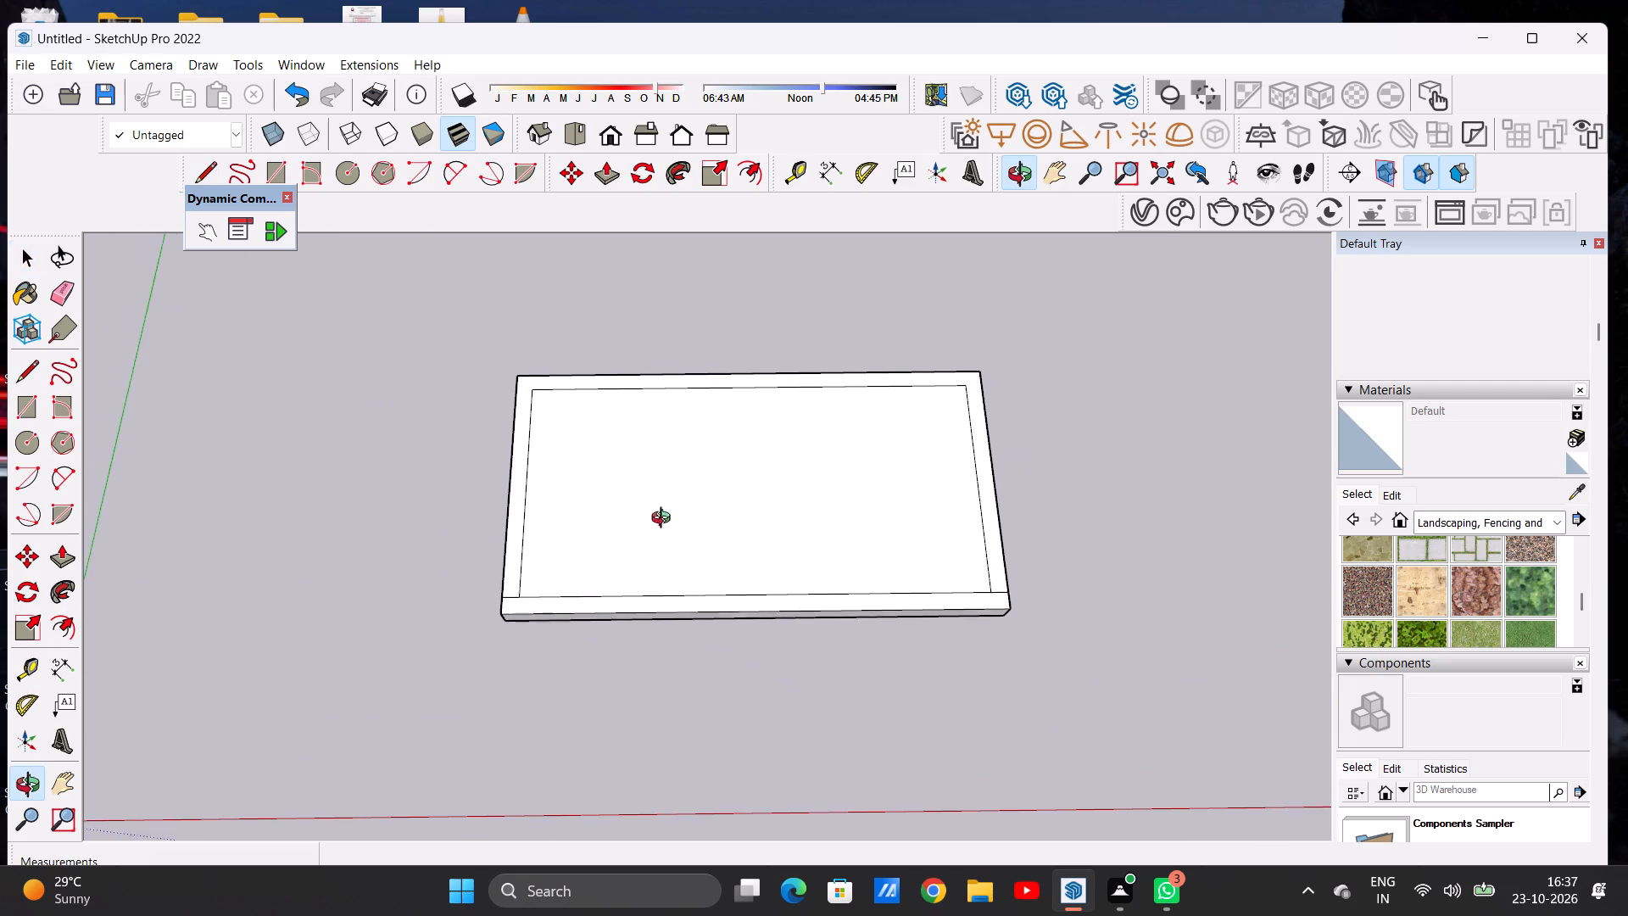
middle_click_drag(665, 520, 658, 497)
scroll(982, 425, "up", 1)
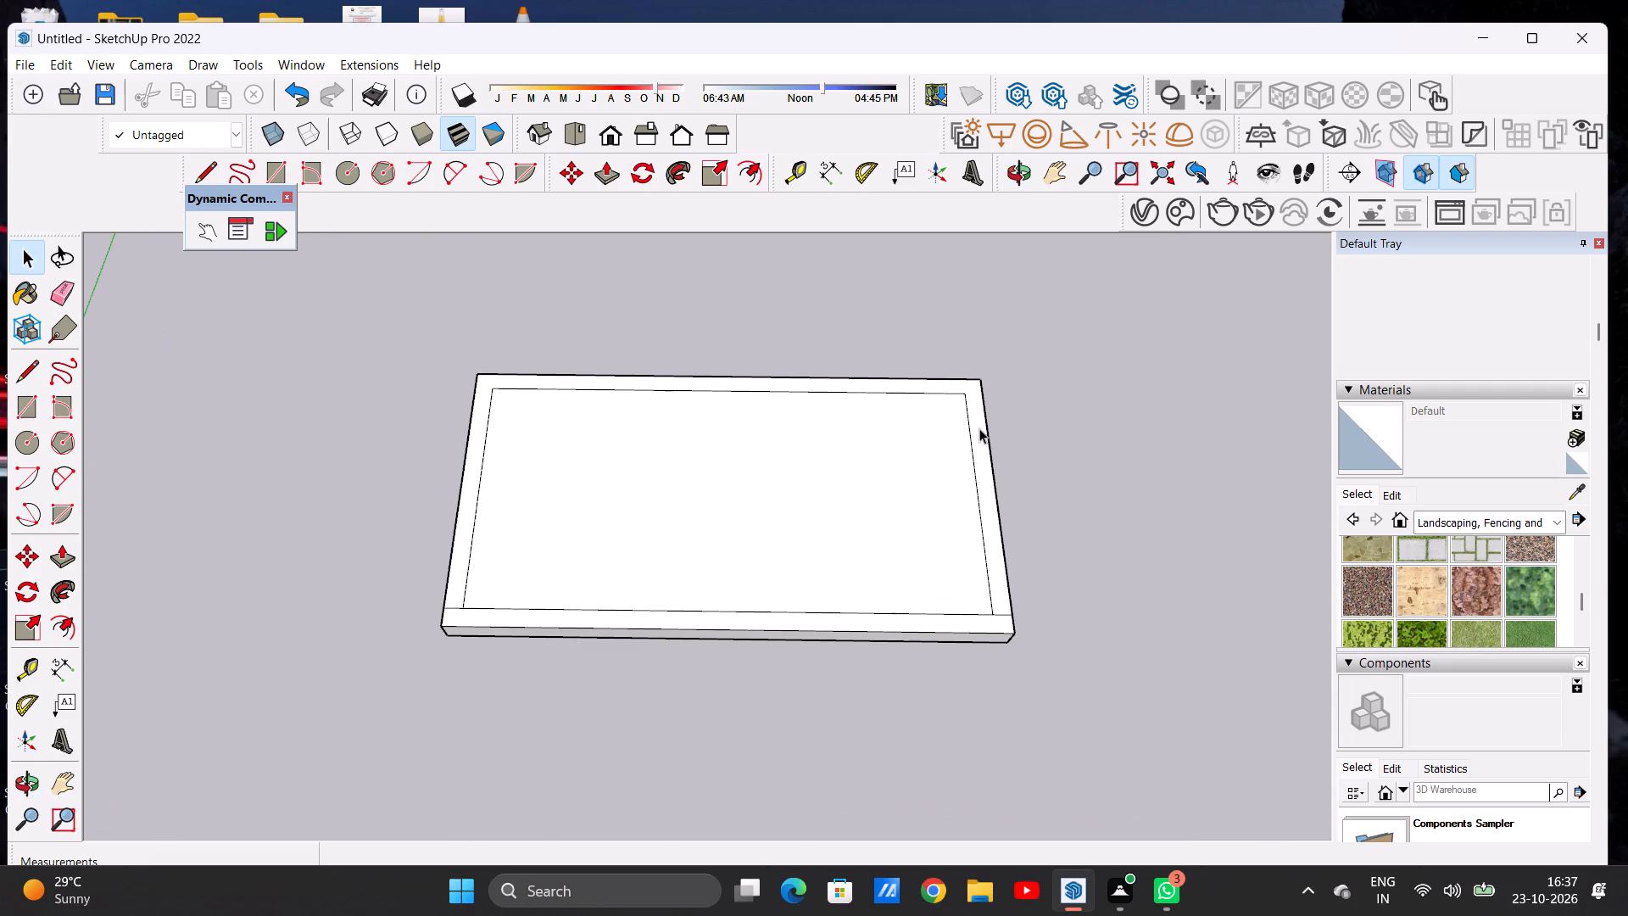
key("l")
scroll(1013, 439, "up", 3)
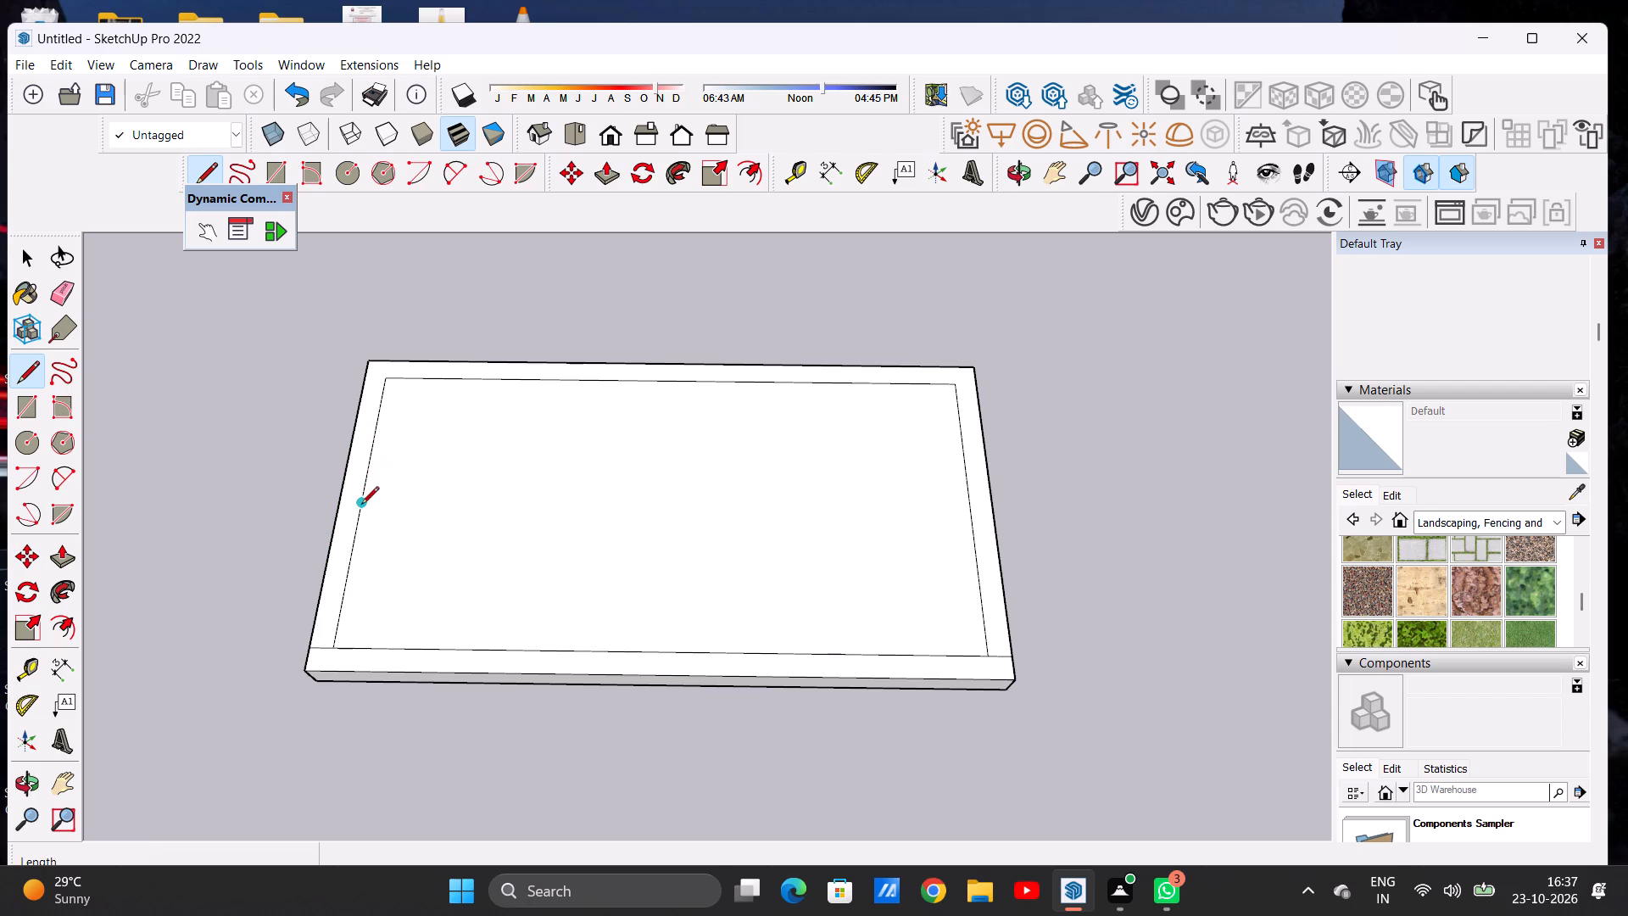
left_click(361, 505)
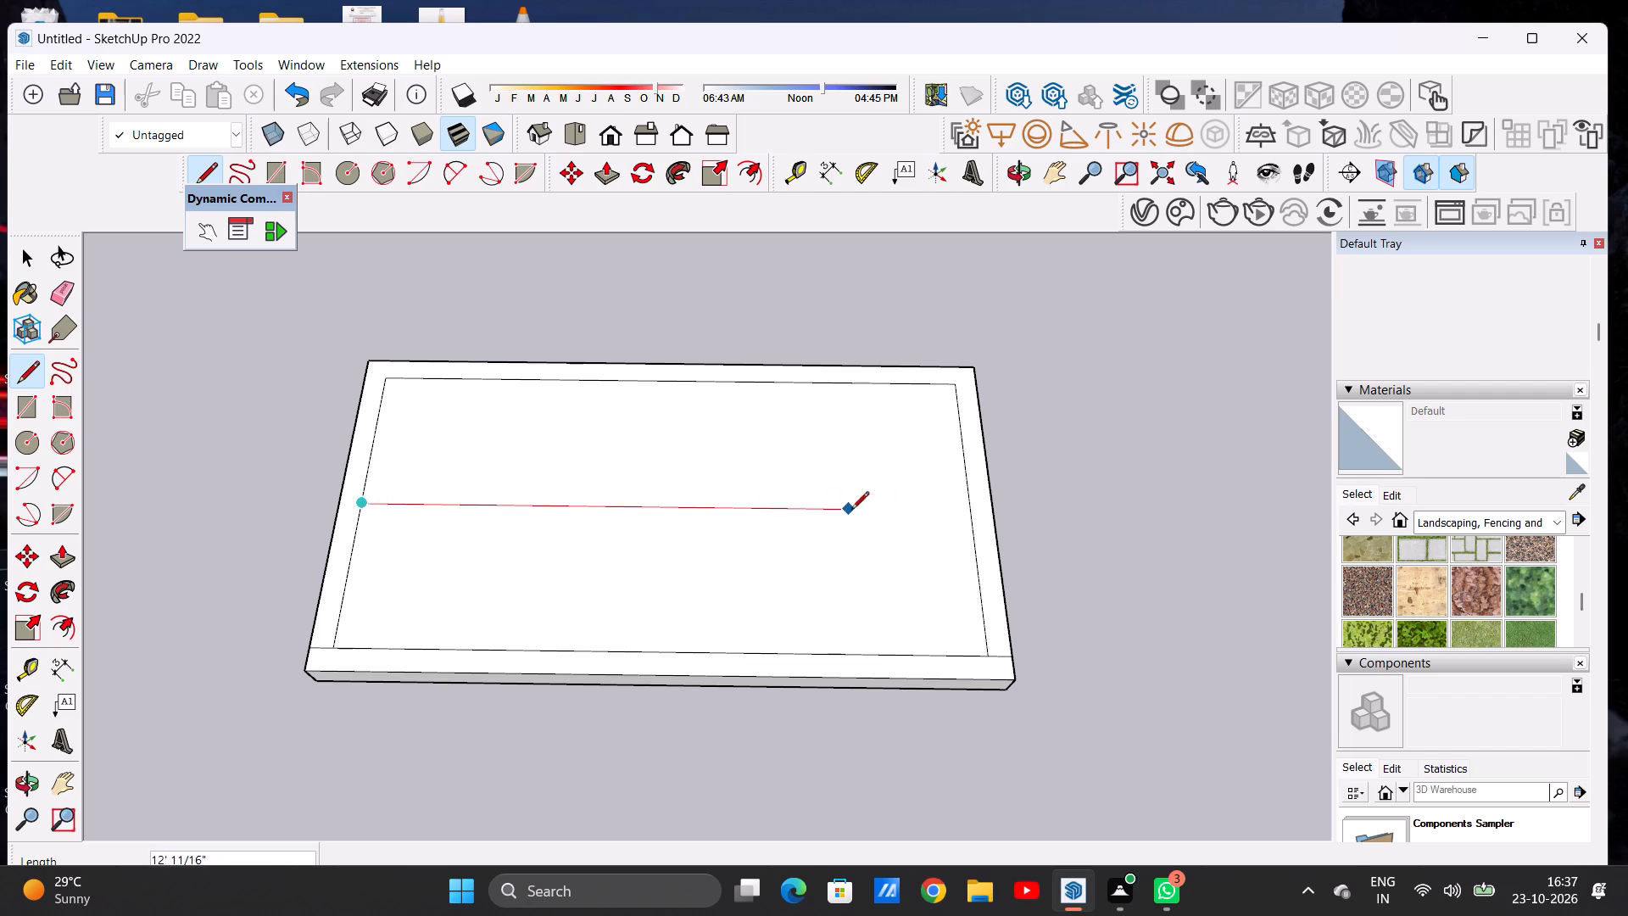
left_click(967, 505)
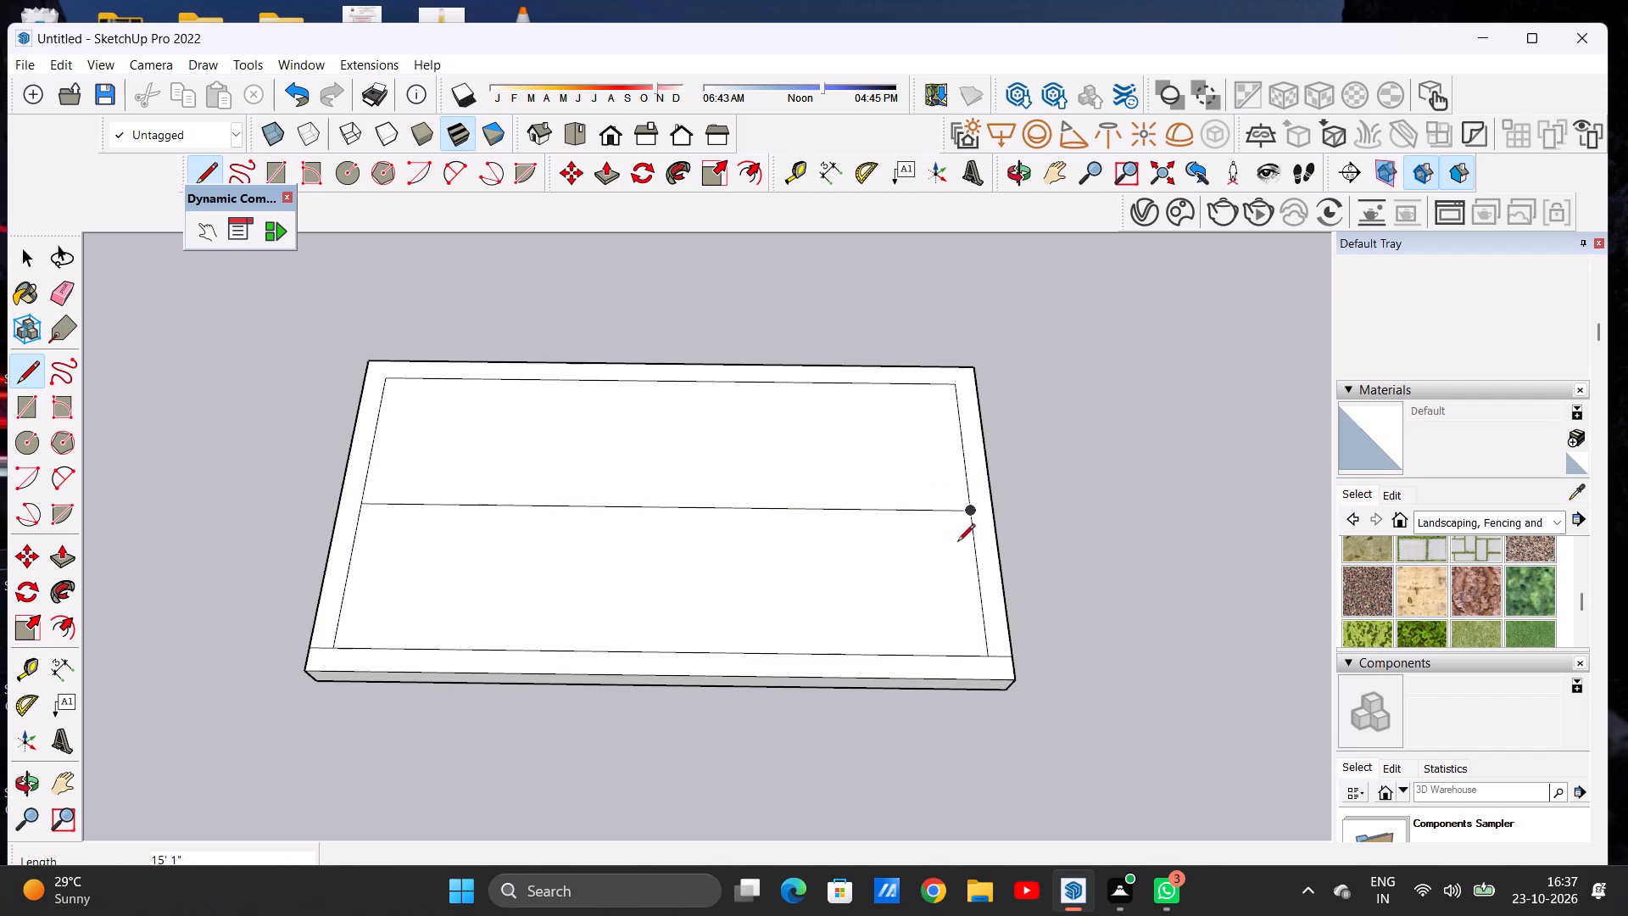
Draw a second 15' 1" line across the inset, parallel to and just in front of the middle line, forming a narrow dividing strip.
scroll(957, 543, "up", 5)
scroll(849, 420, "down", 4)
scroll(502, 485, "up", 1)
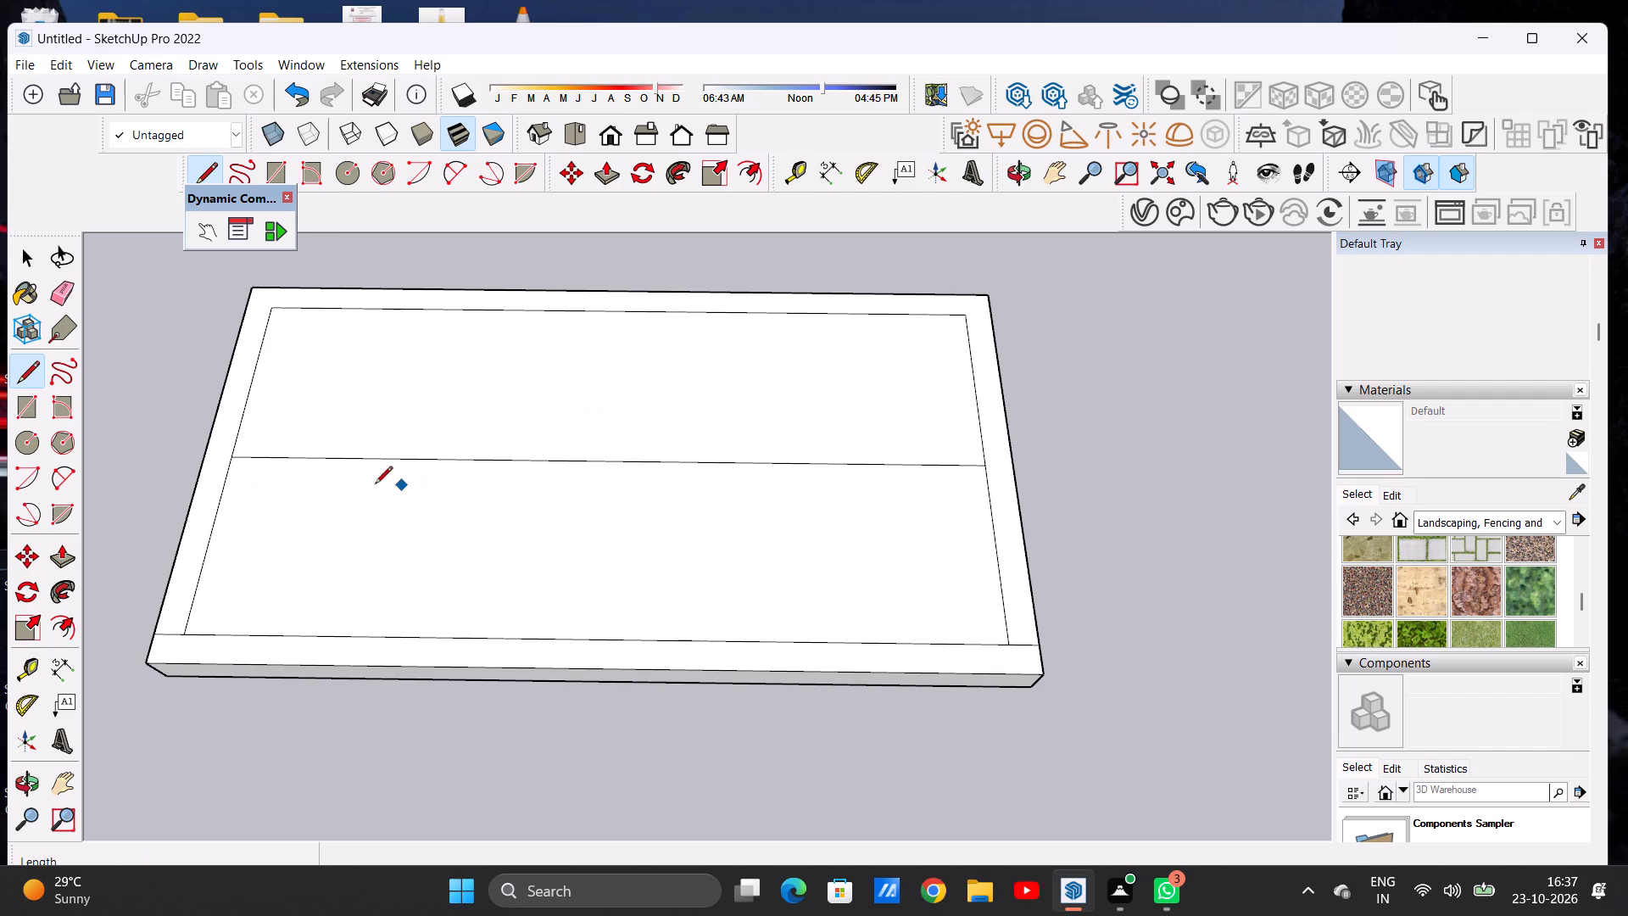
left_click(227, 471)
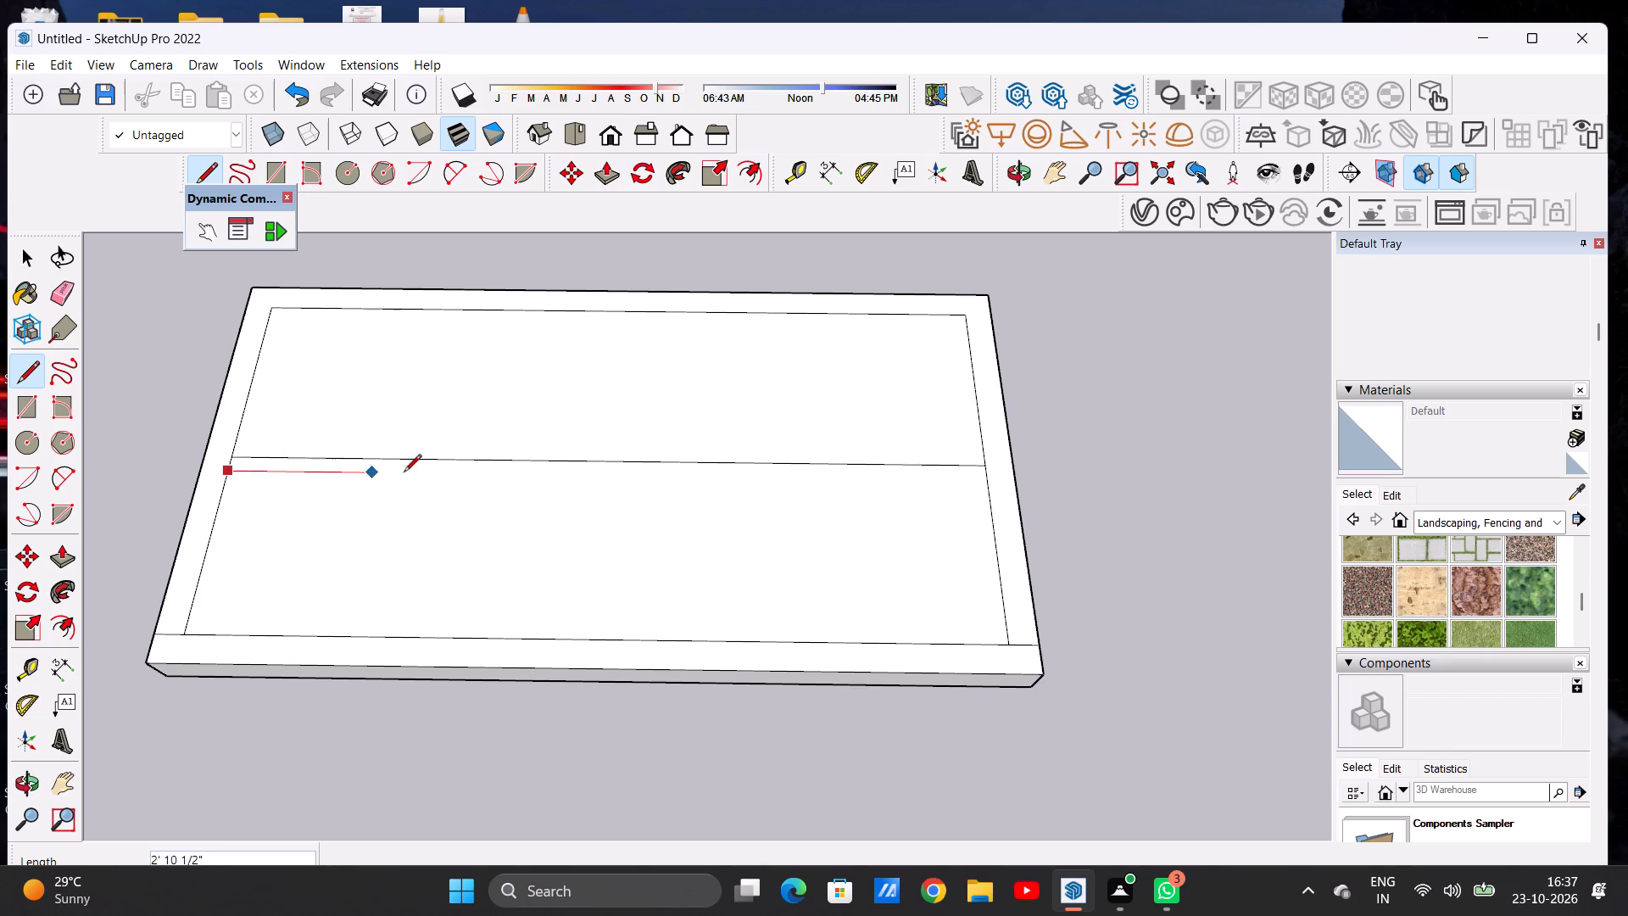
key("space")
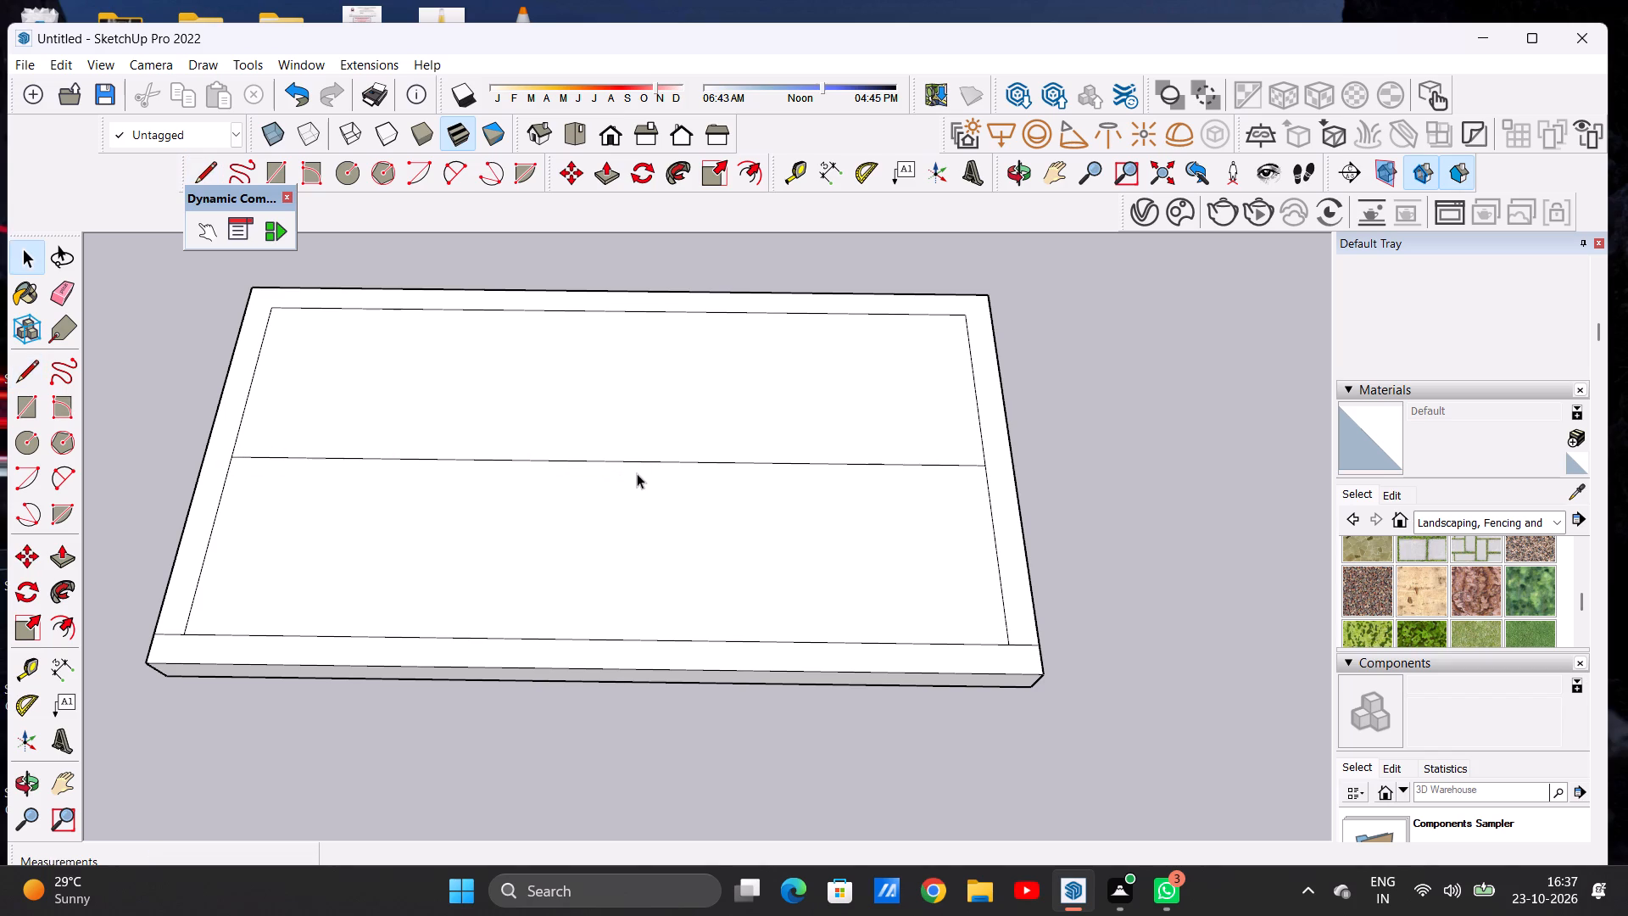
key("l")
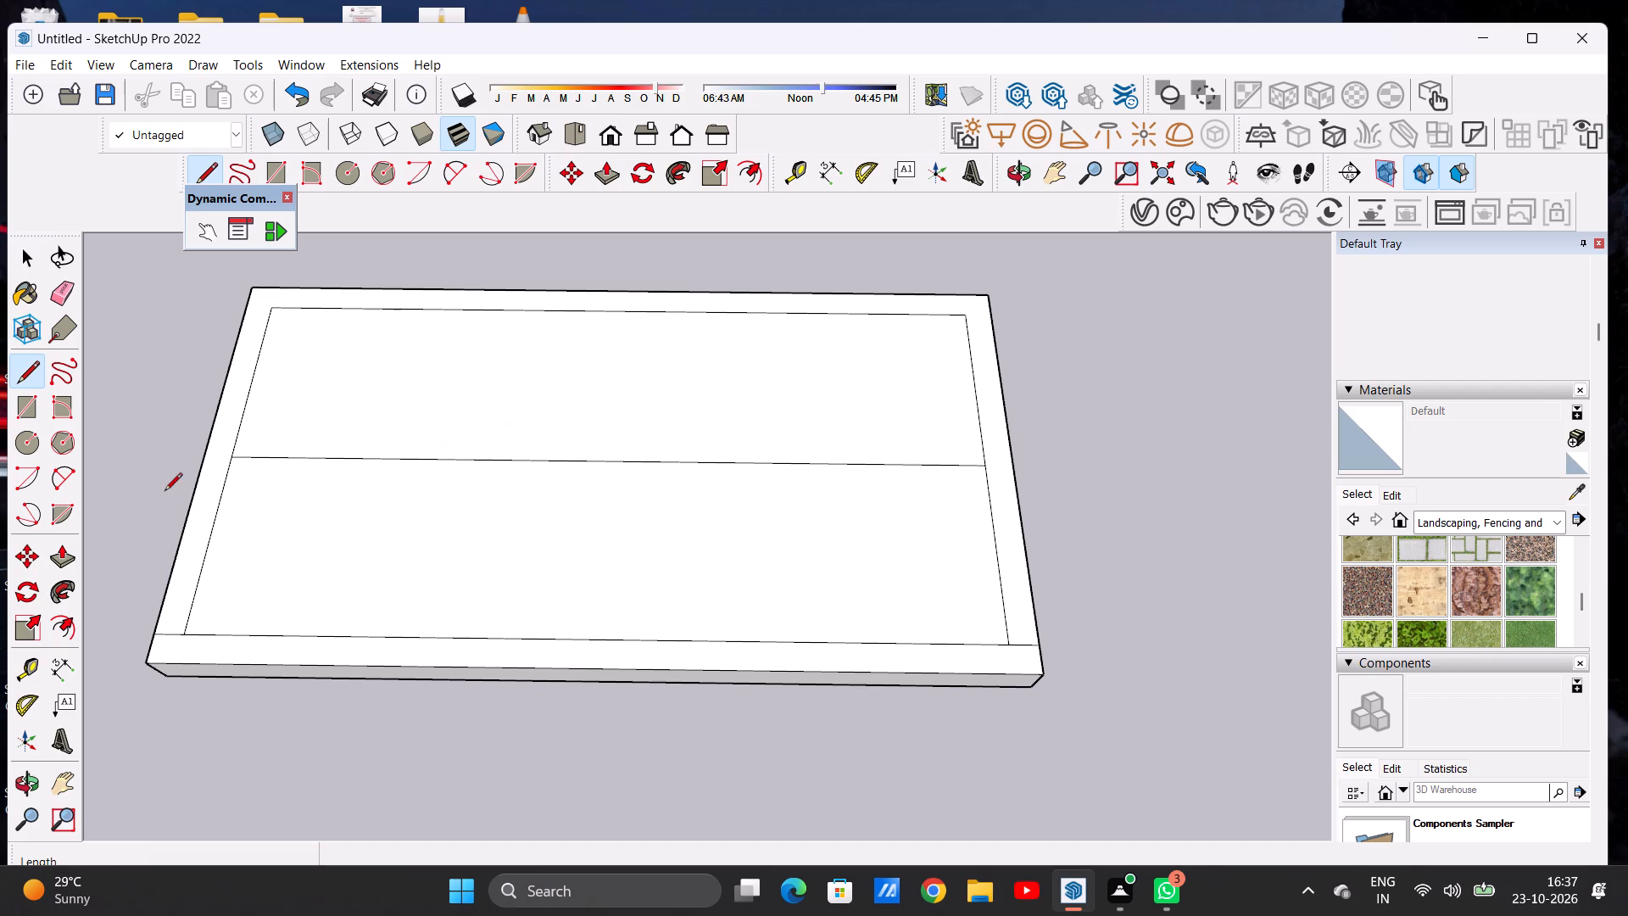
scroll(243, 489, "up", 4)
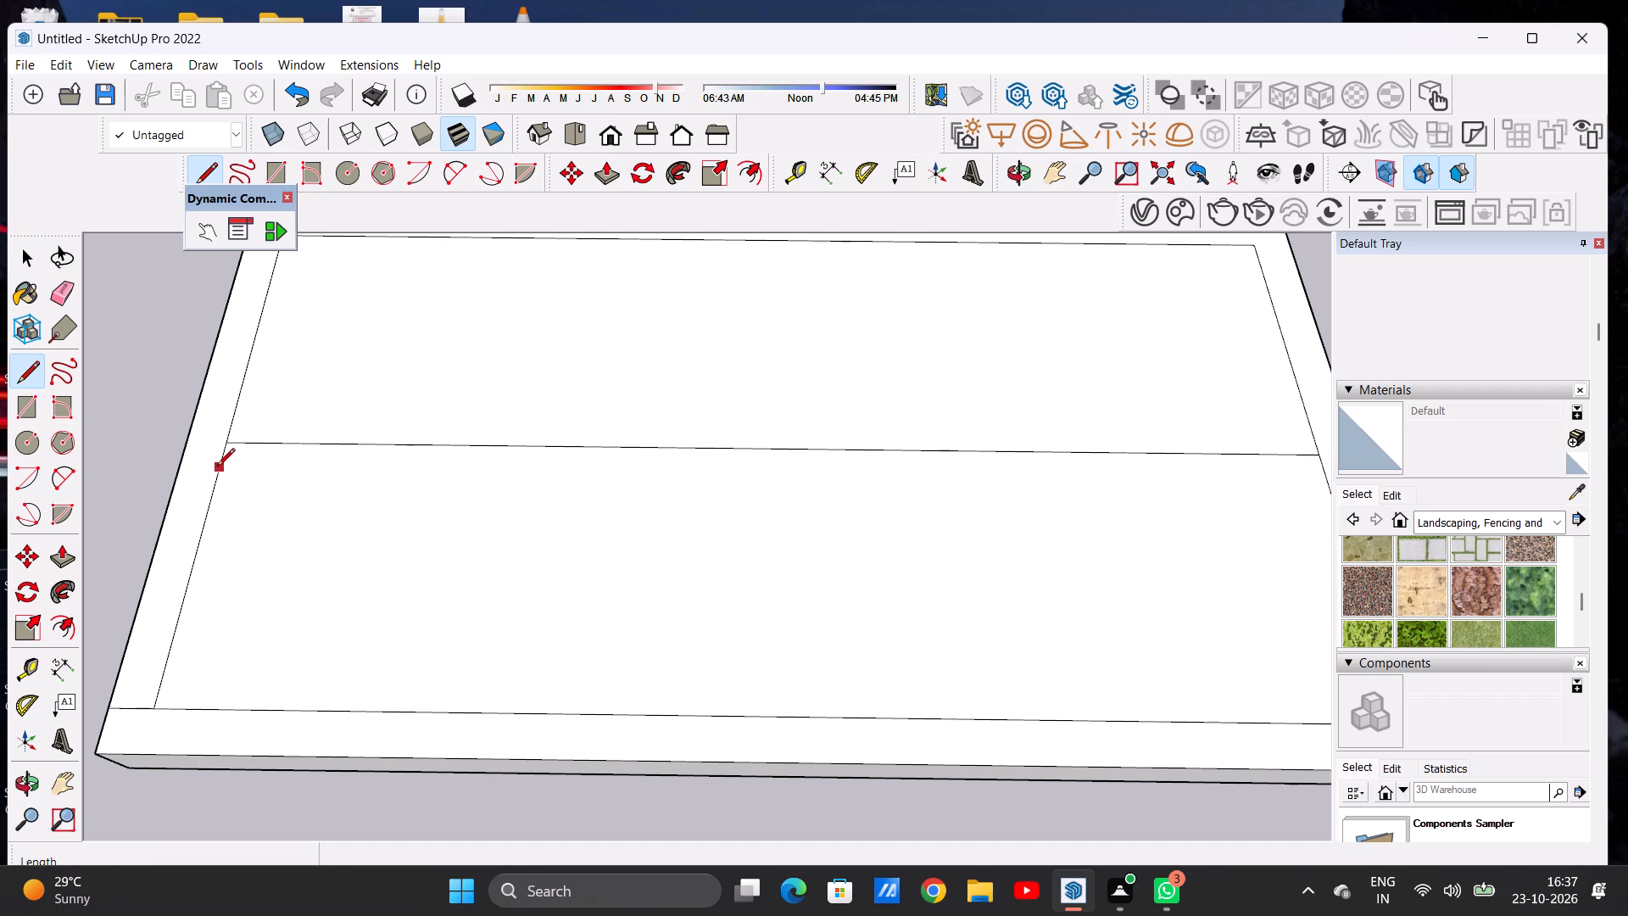
left_click(217, 466)
scroll(376, 474, "down", 7)
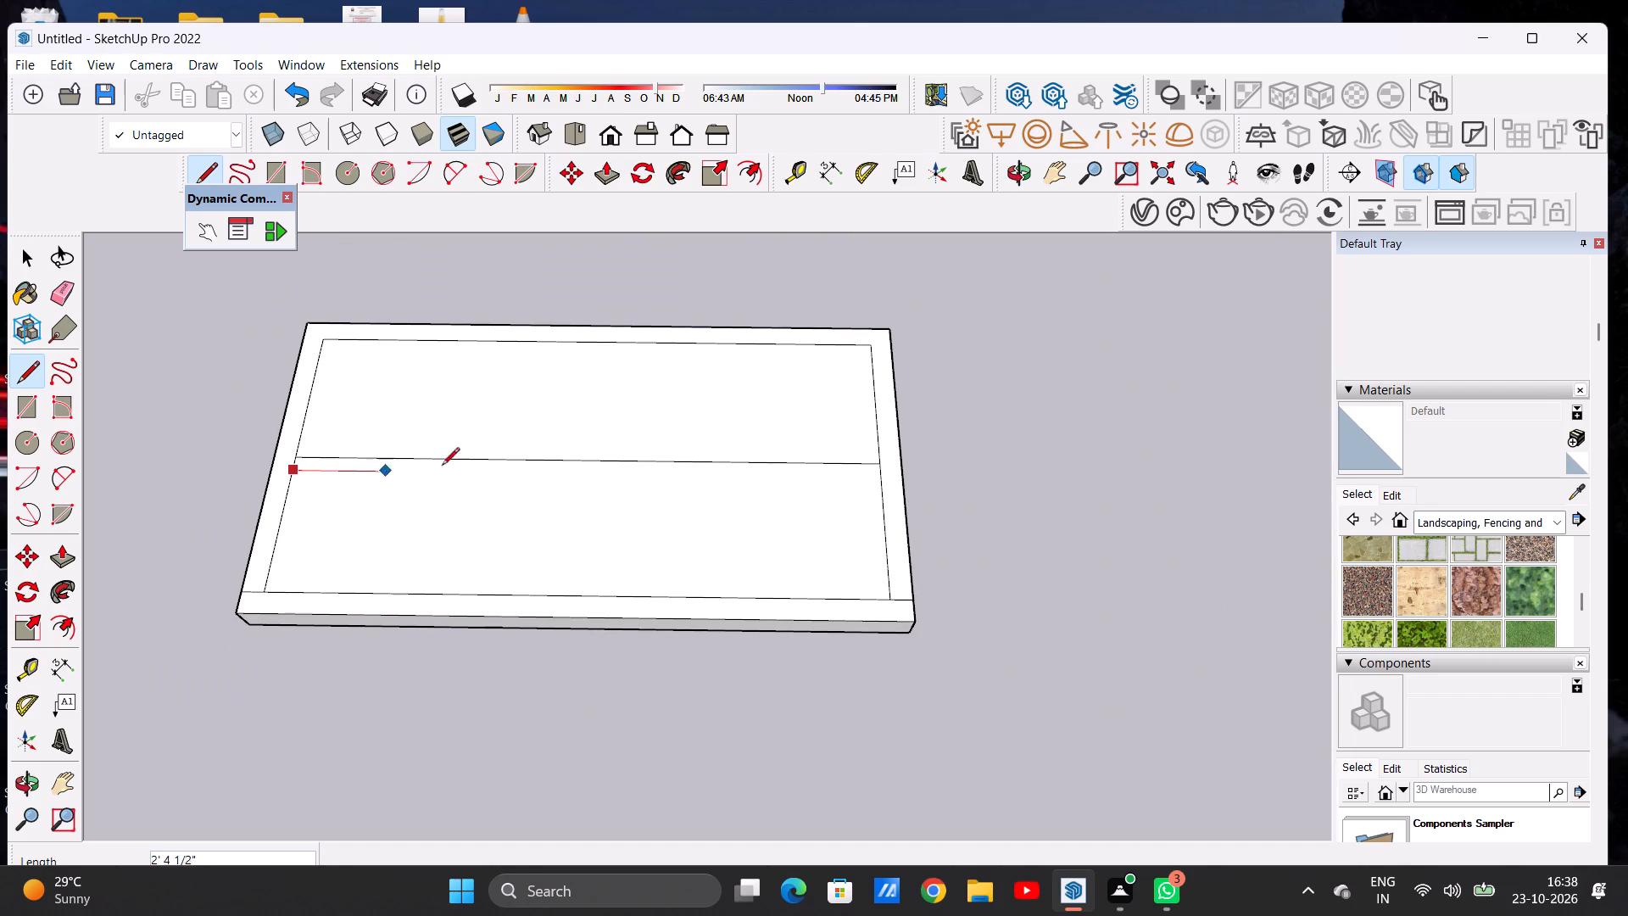
scroll(848, 461, "up", 8)
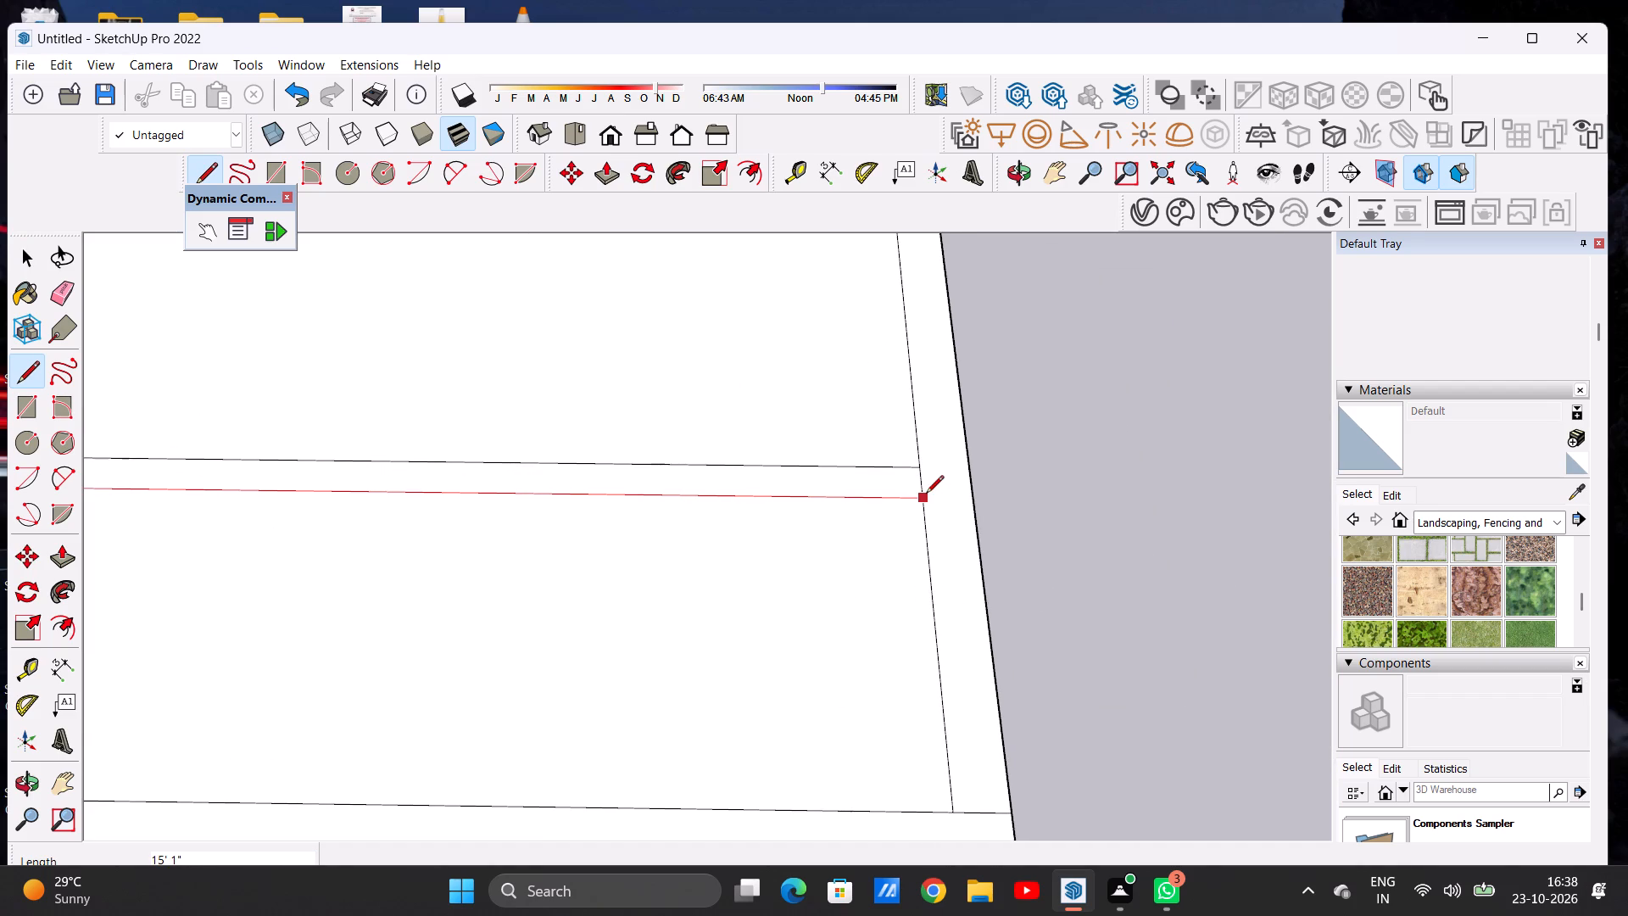
left_click(926, 494)
key("space")
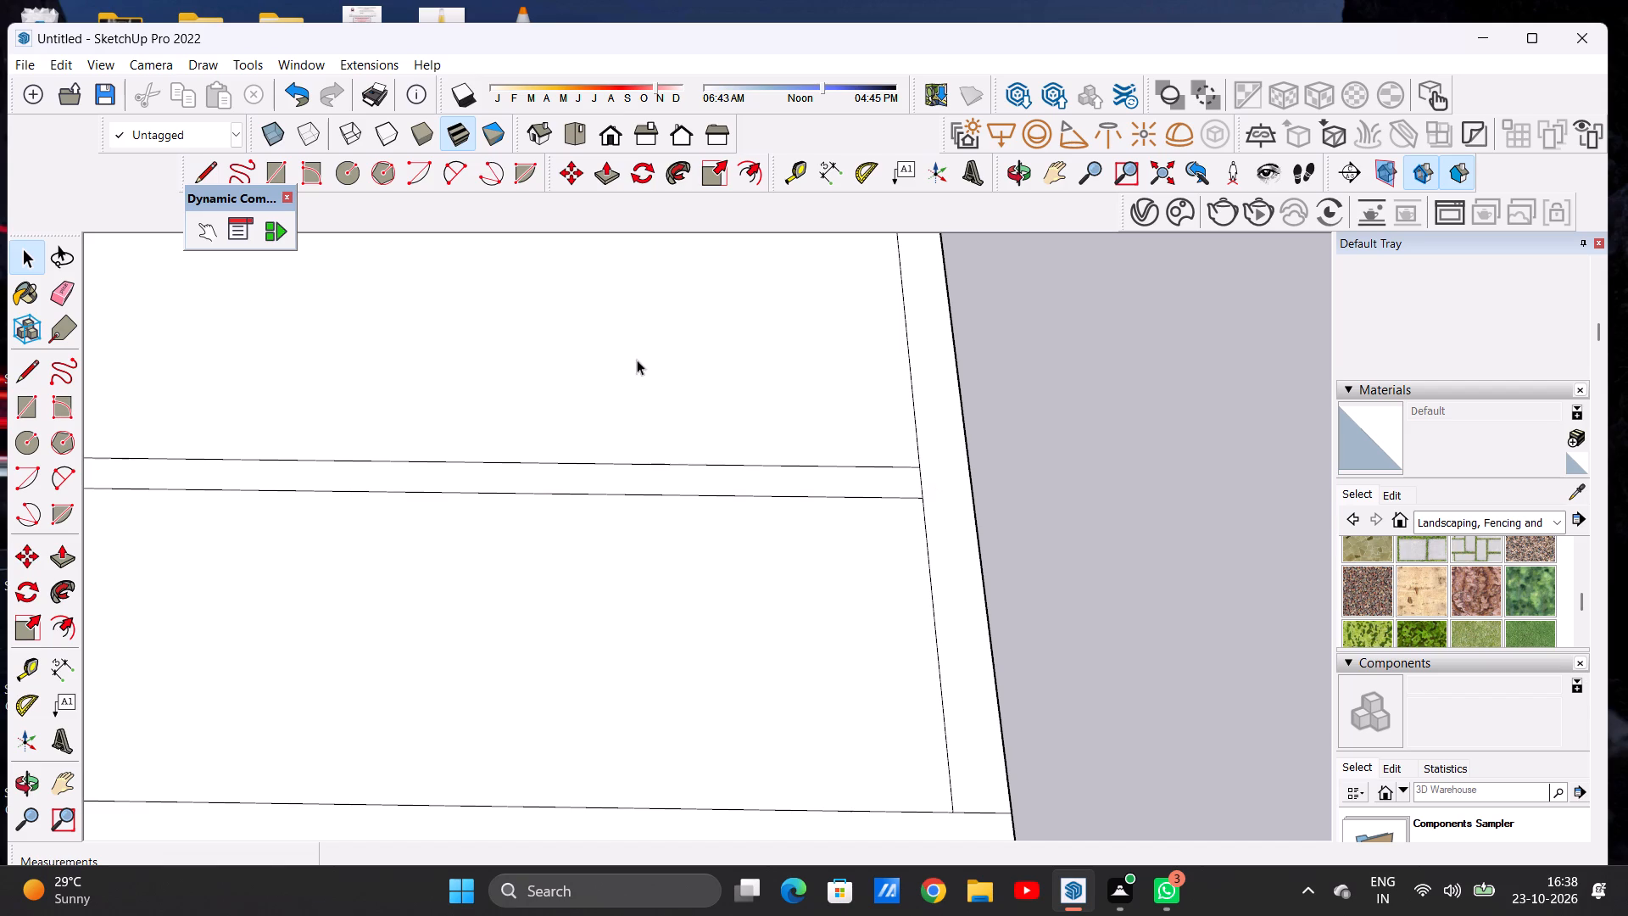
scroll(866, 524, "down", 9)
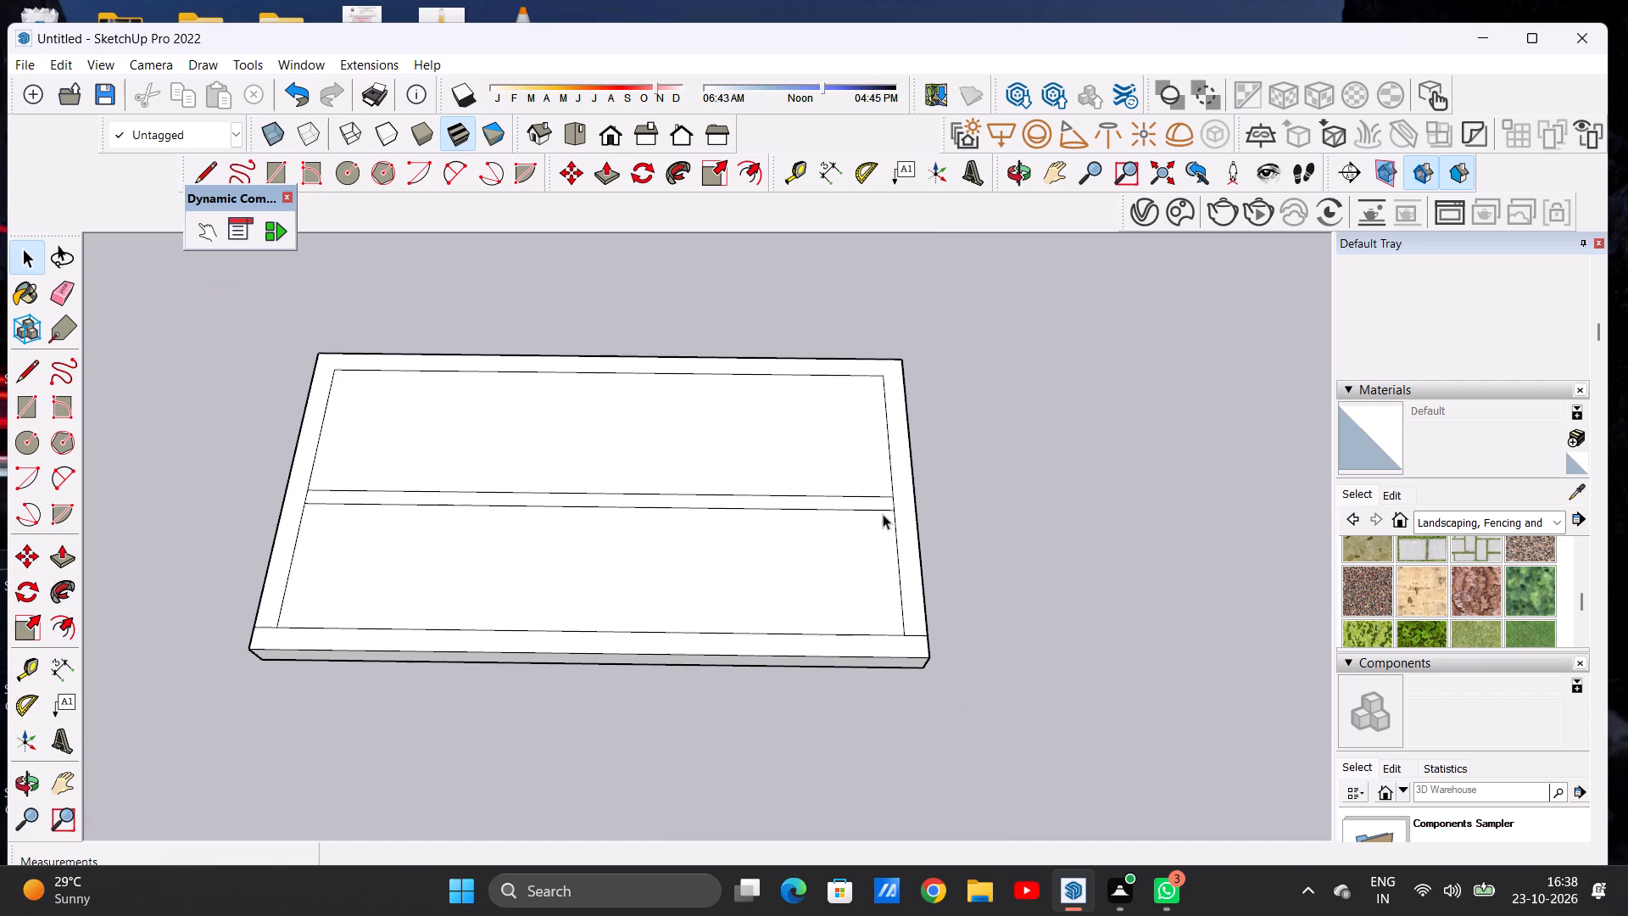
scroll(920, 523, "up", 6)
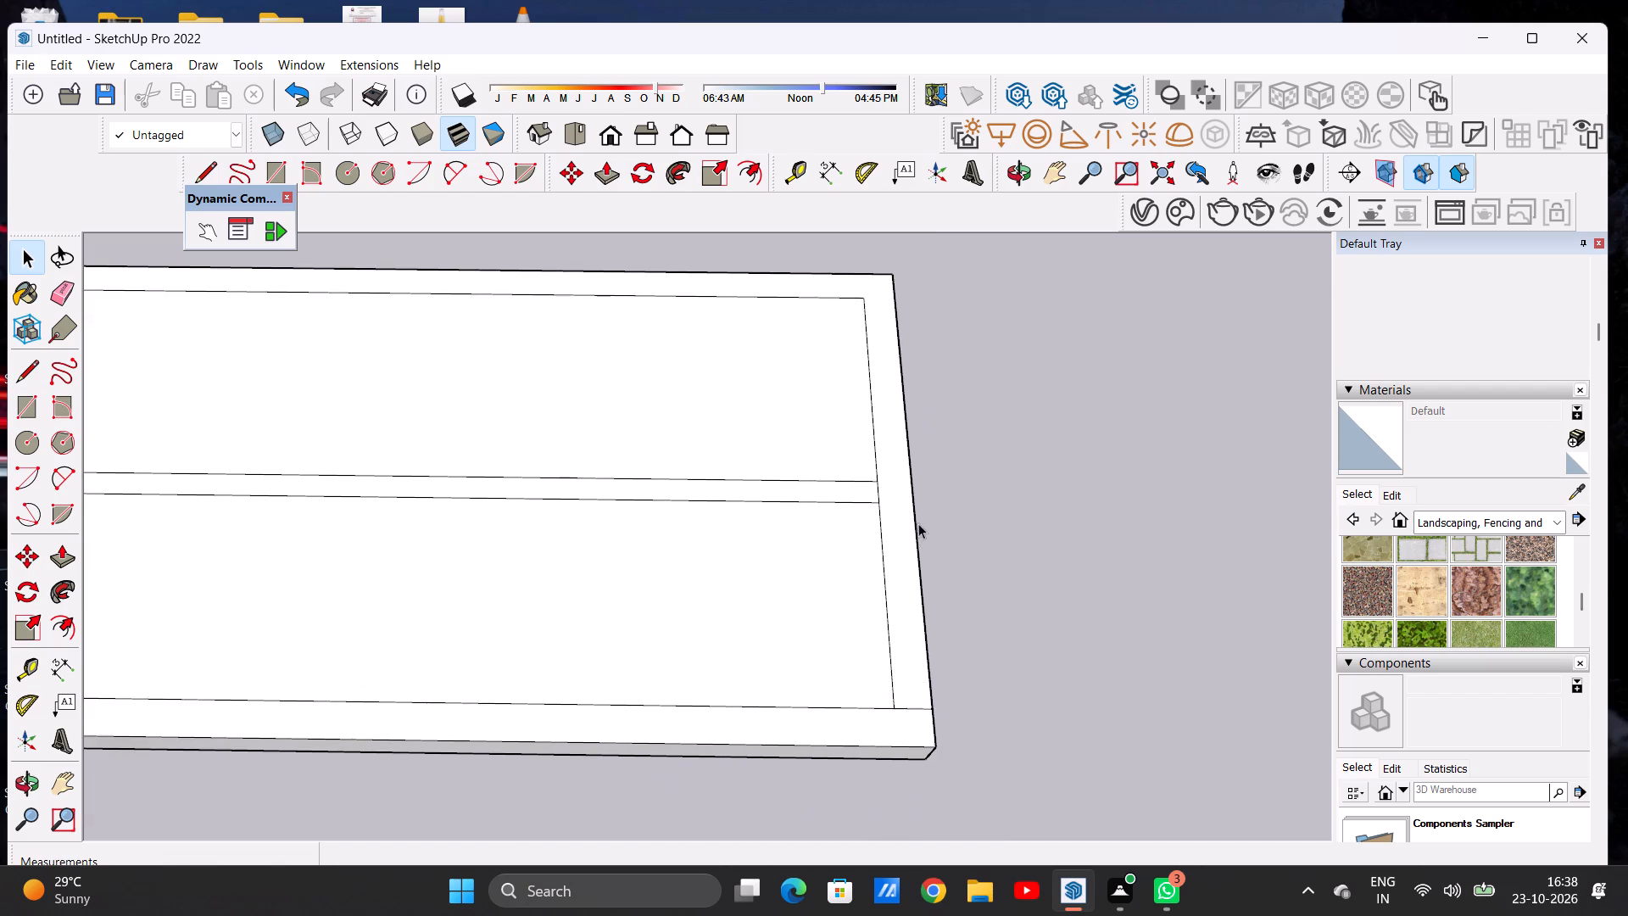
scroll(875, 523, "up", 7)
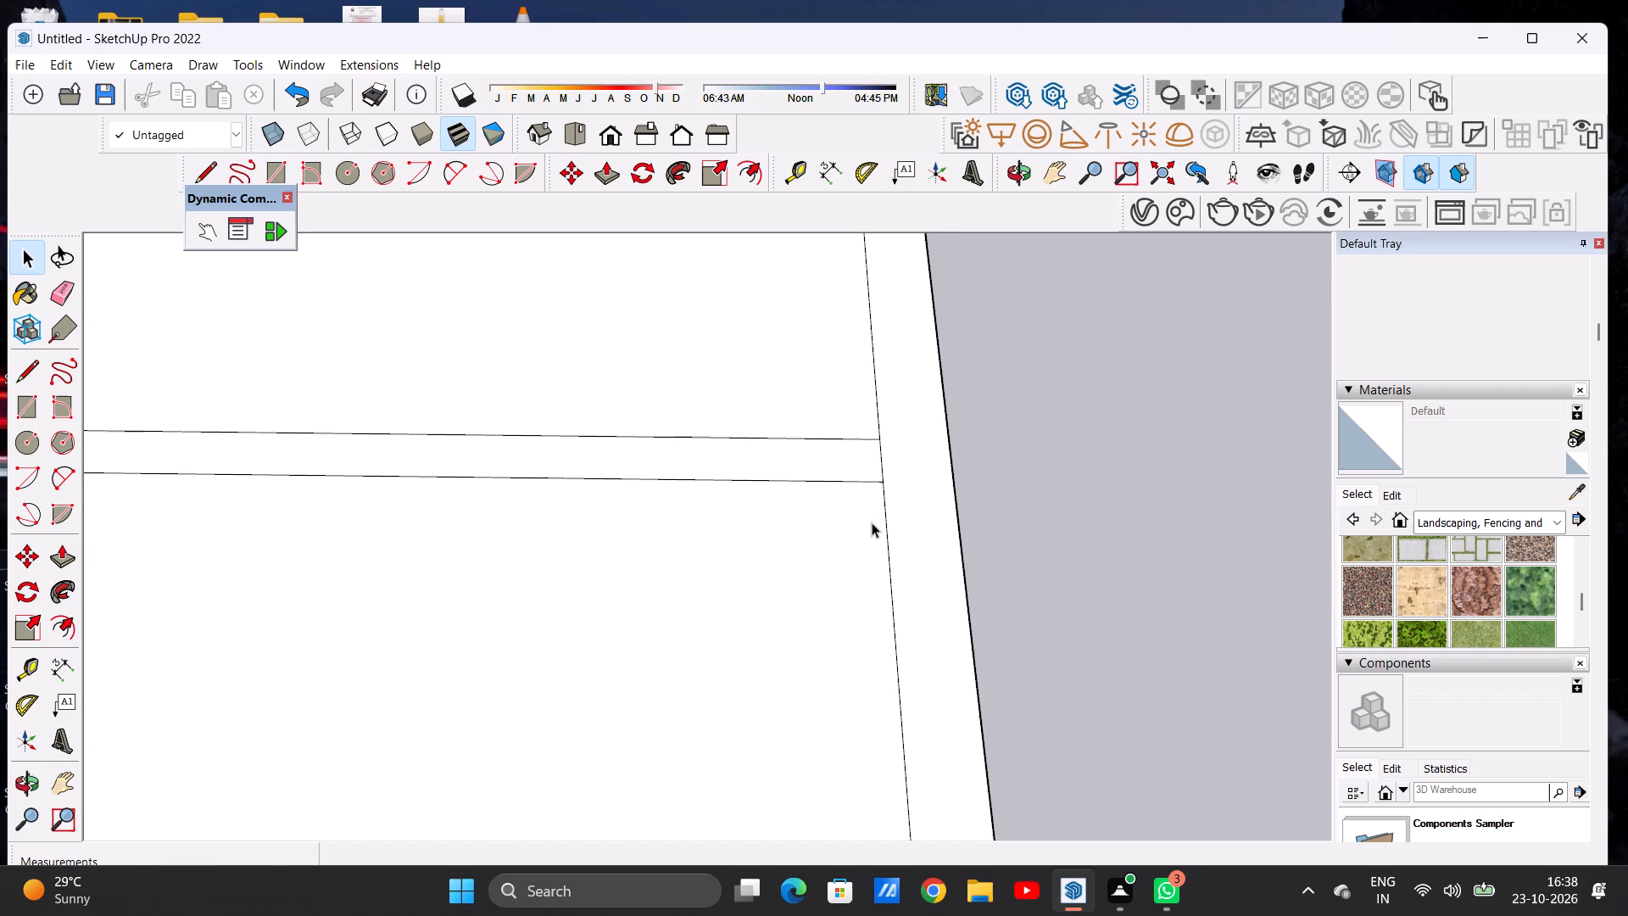
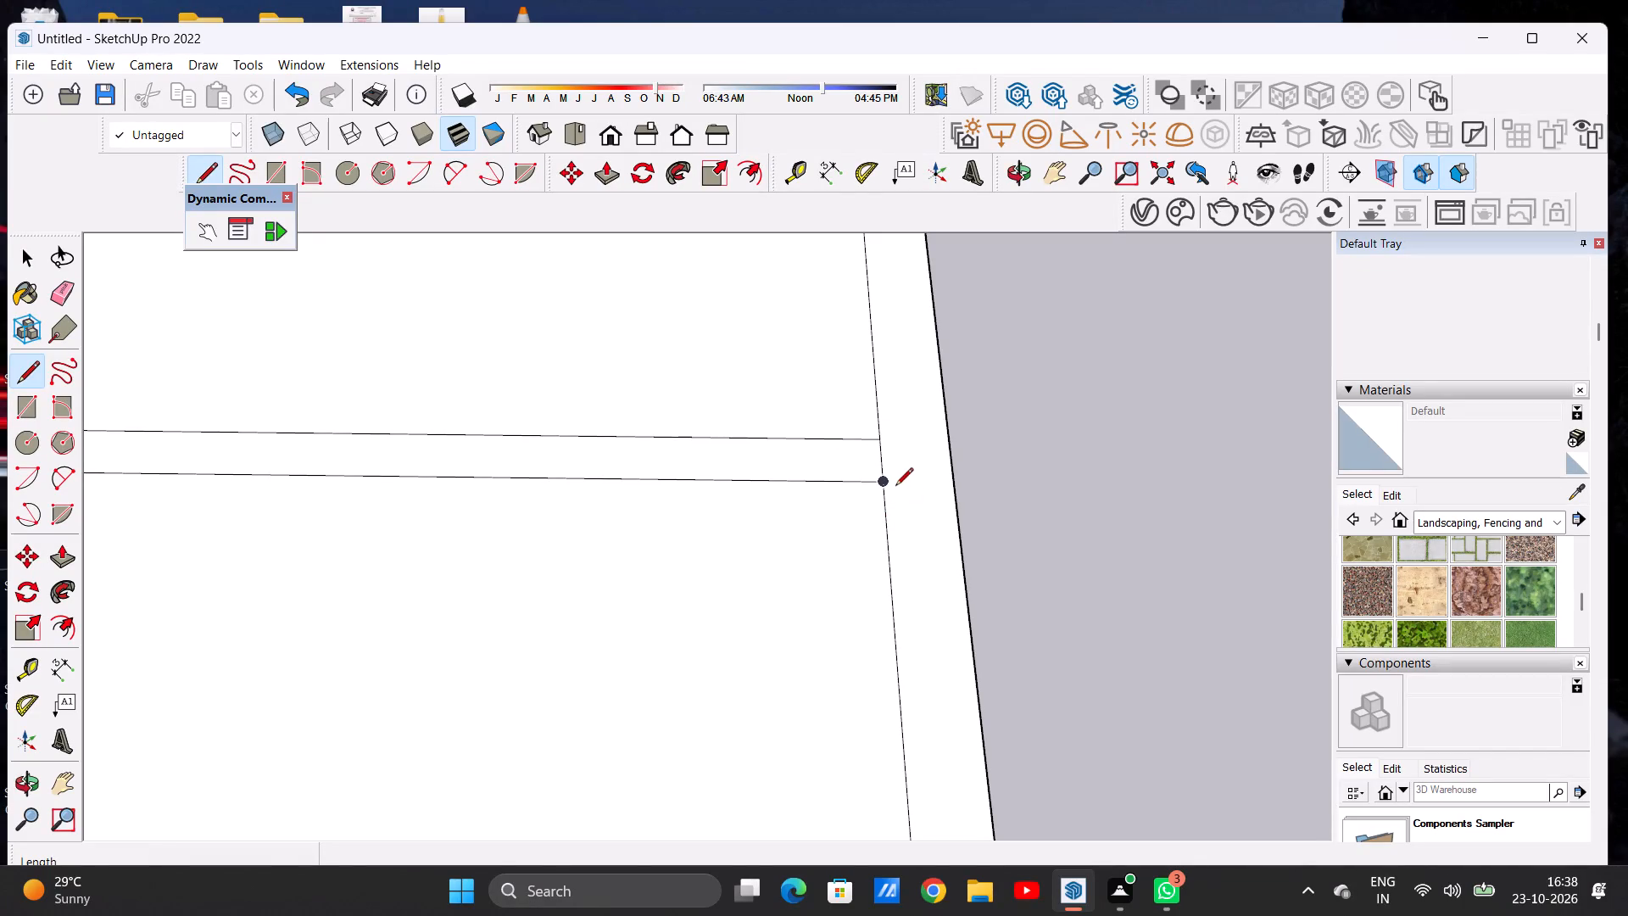
Draw a line about 6 5/8" long from the front dividing line's right end across the perimeter strip to the slab's outer edge.
left_click(883, 485)
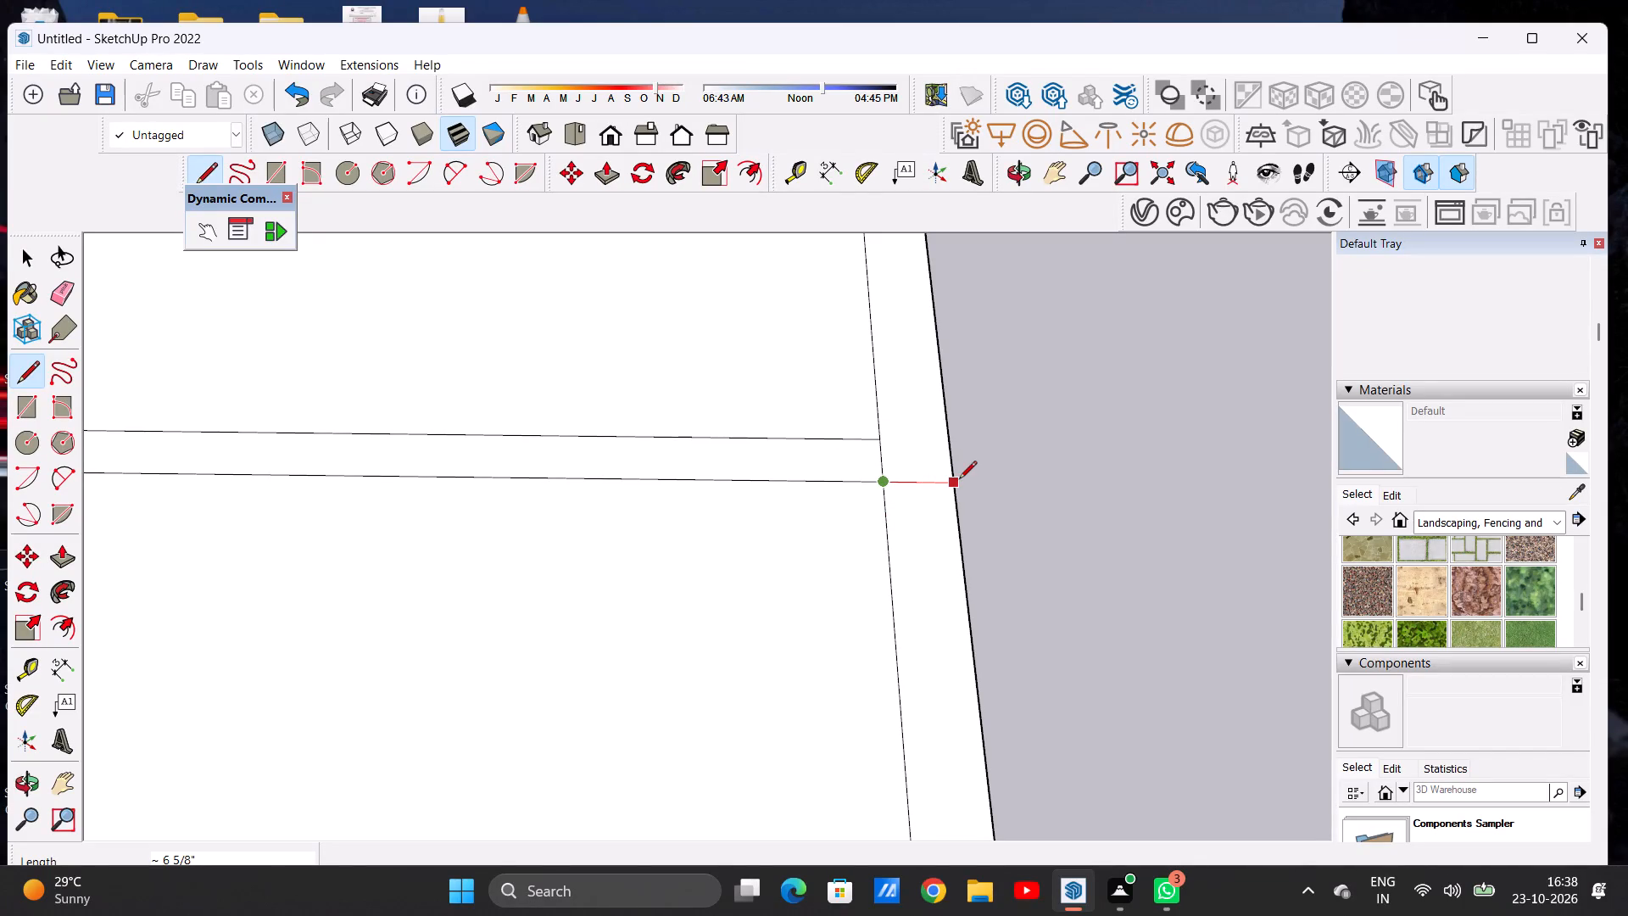
left_click(956, 482)
key("space")
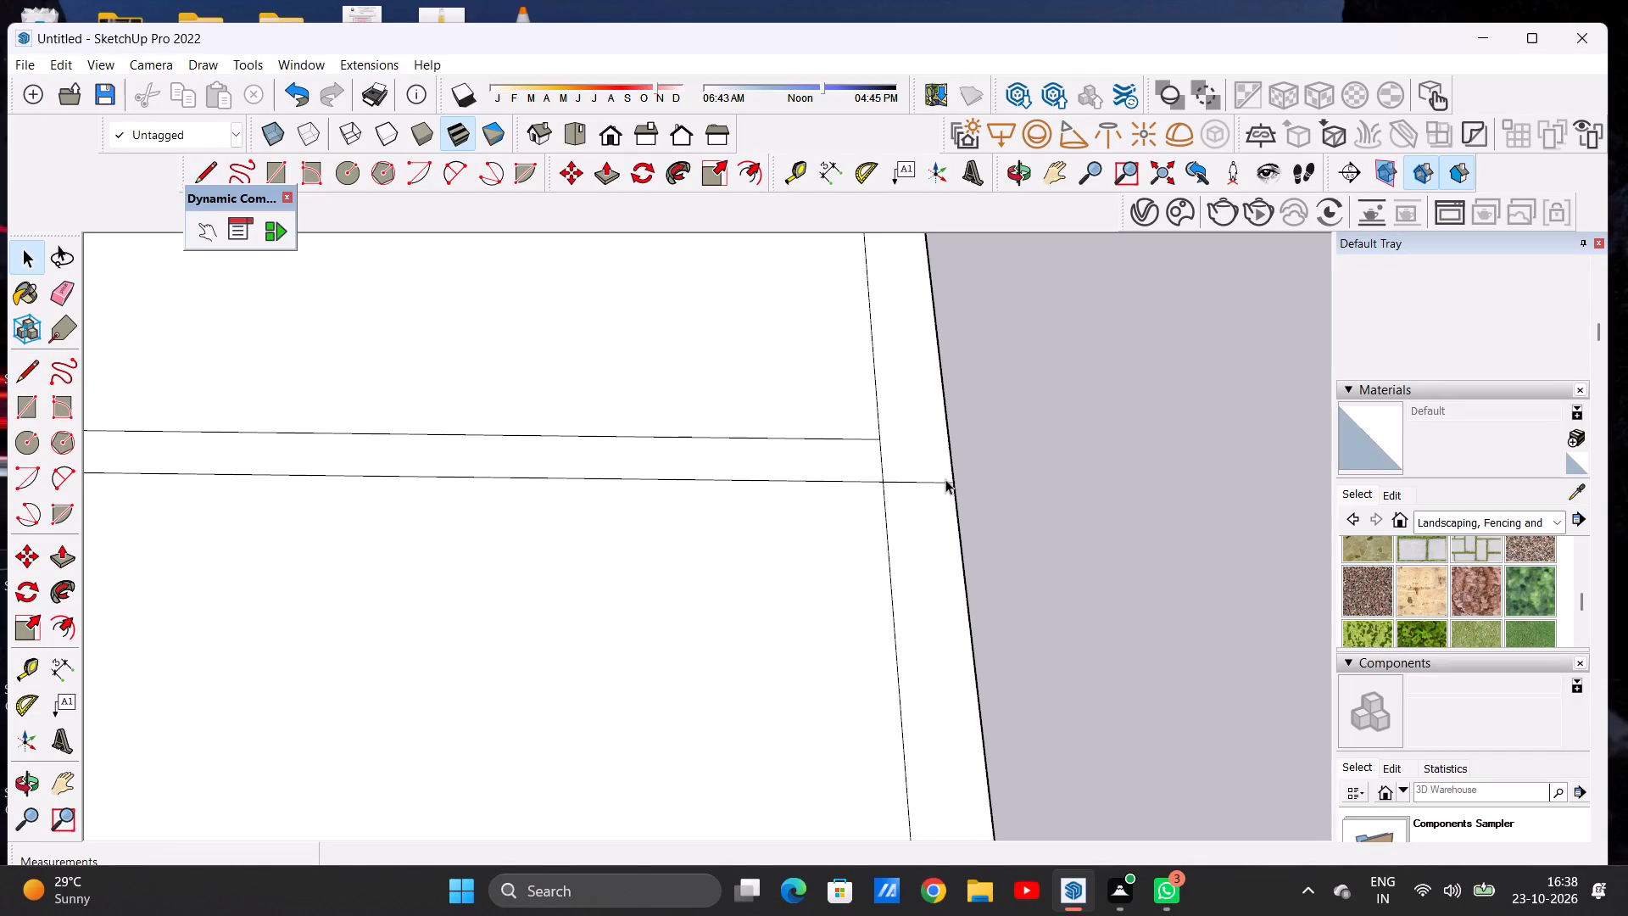
Examine the layout of the perimeter and dividing strips on the slab's top face.
scroll(829, 531, "down", 18)
scroll(449, 519, "up", 4)
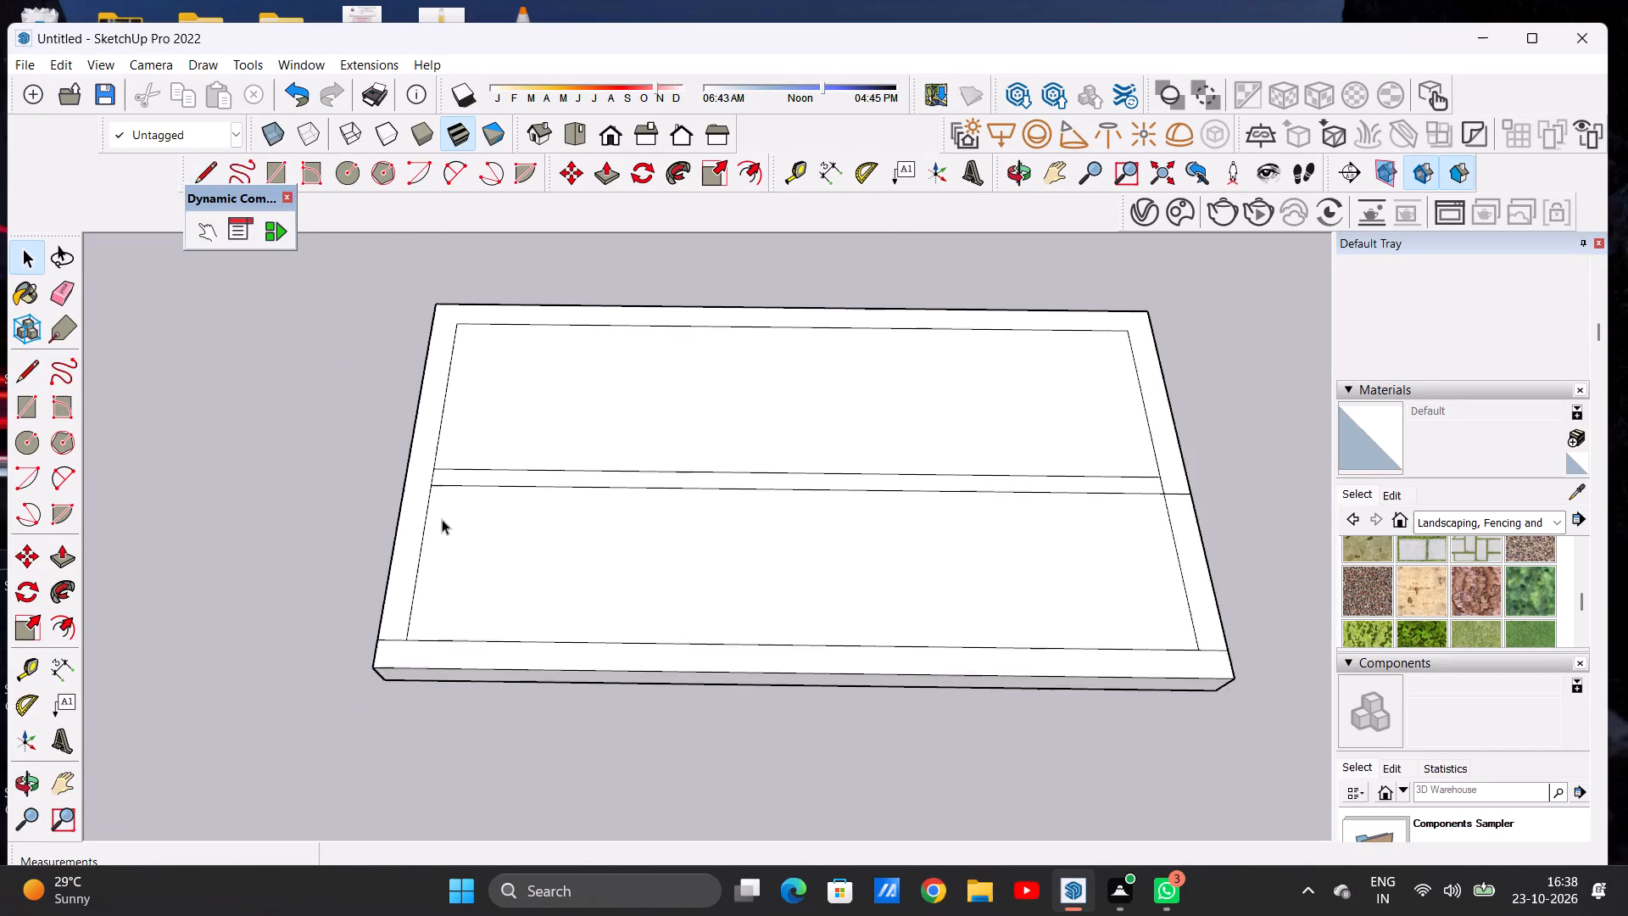
scroll(442, 519, "up", 2)
scroll(588, 519, "down", 5)
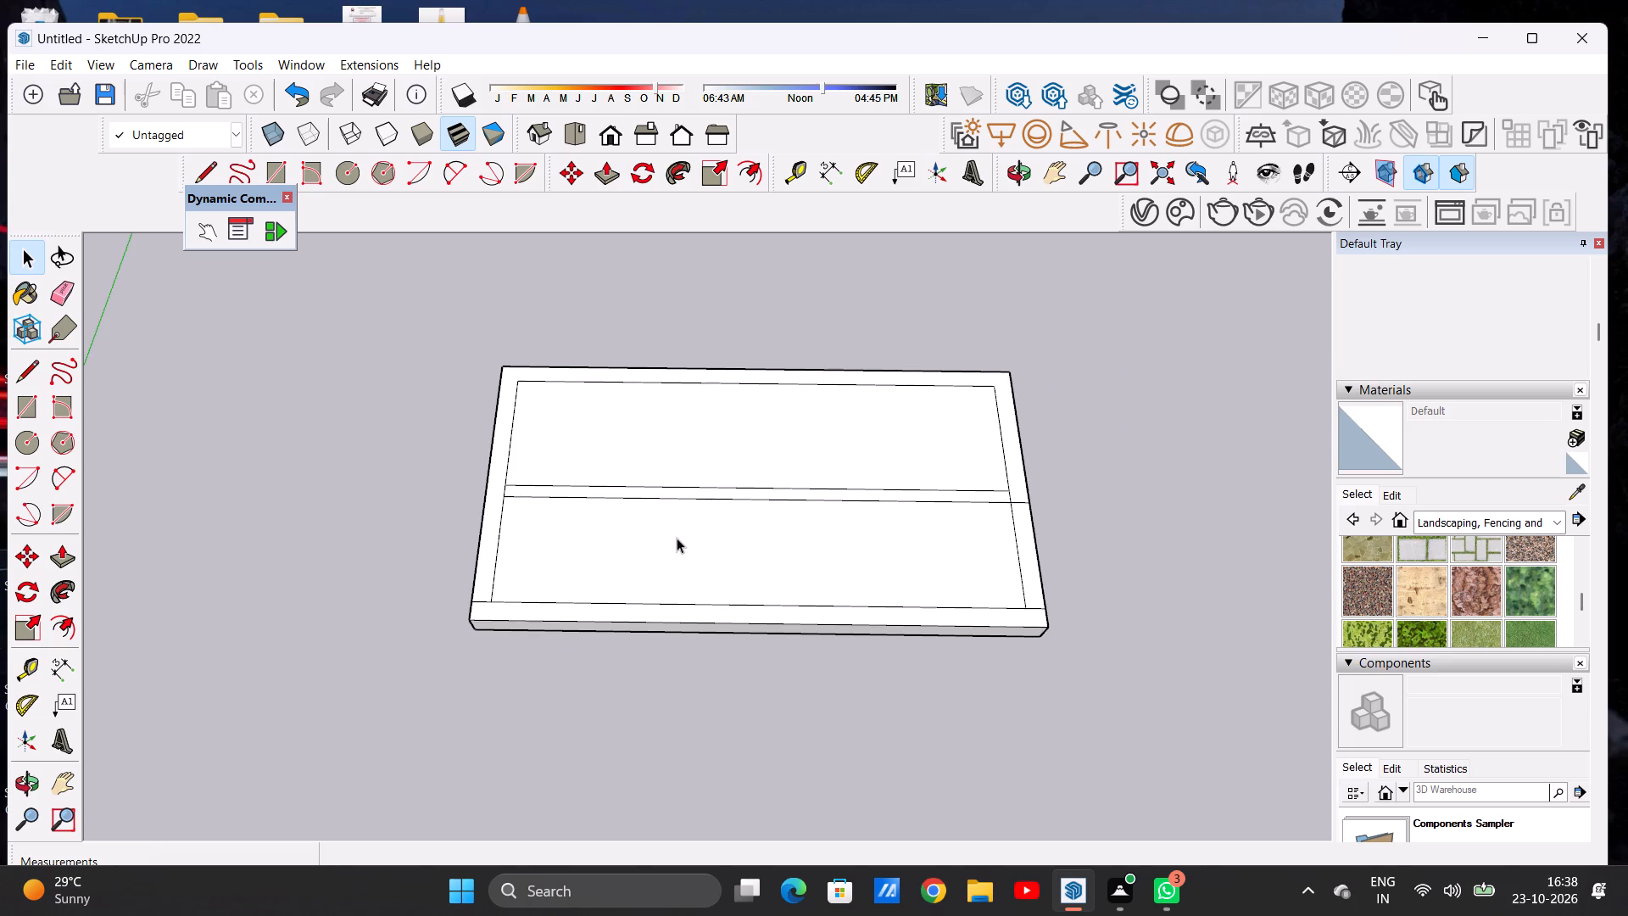
middle_click_drag(790, 498, 779, 386)
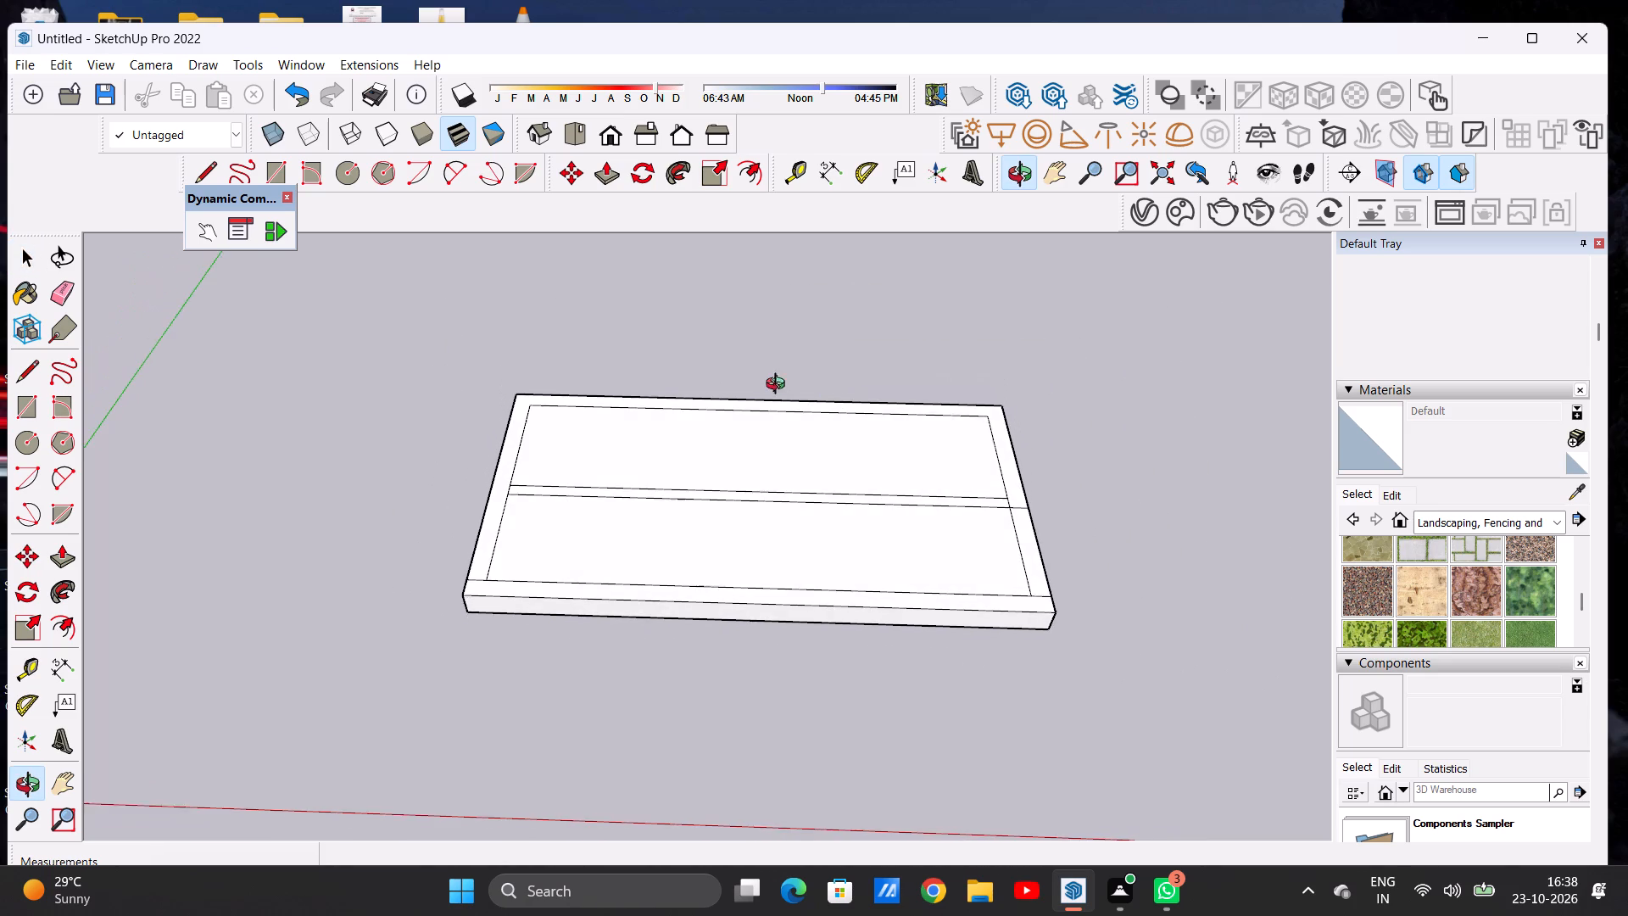
middle_click_drag(779, 386, 780, 381)
scroll(1021, 486, "up", 4)
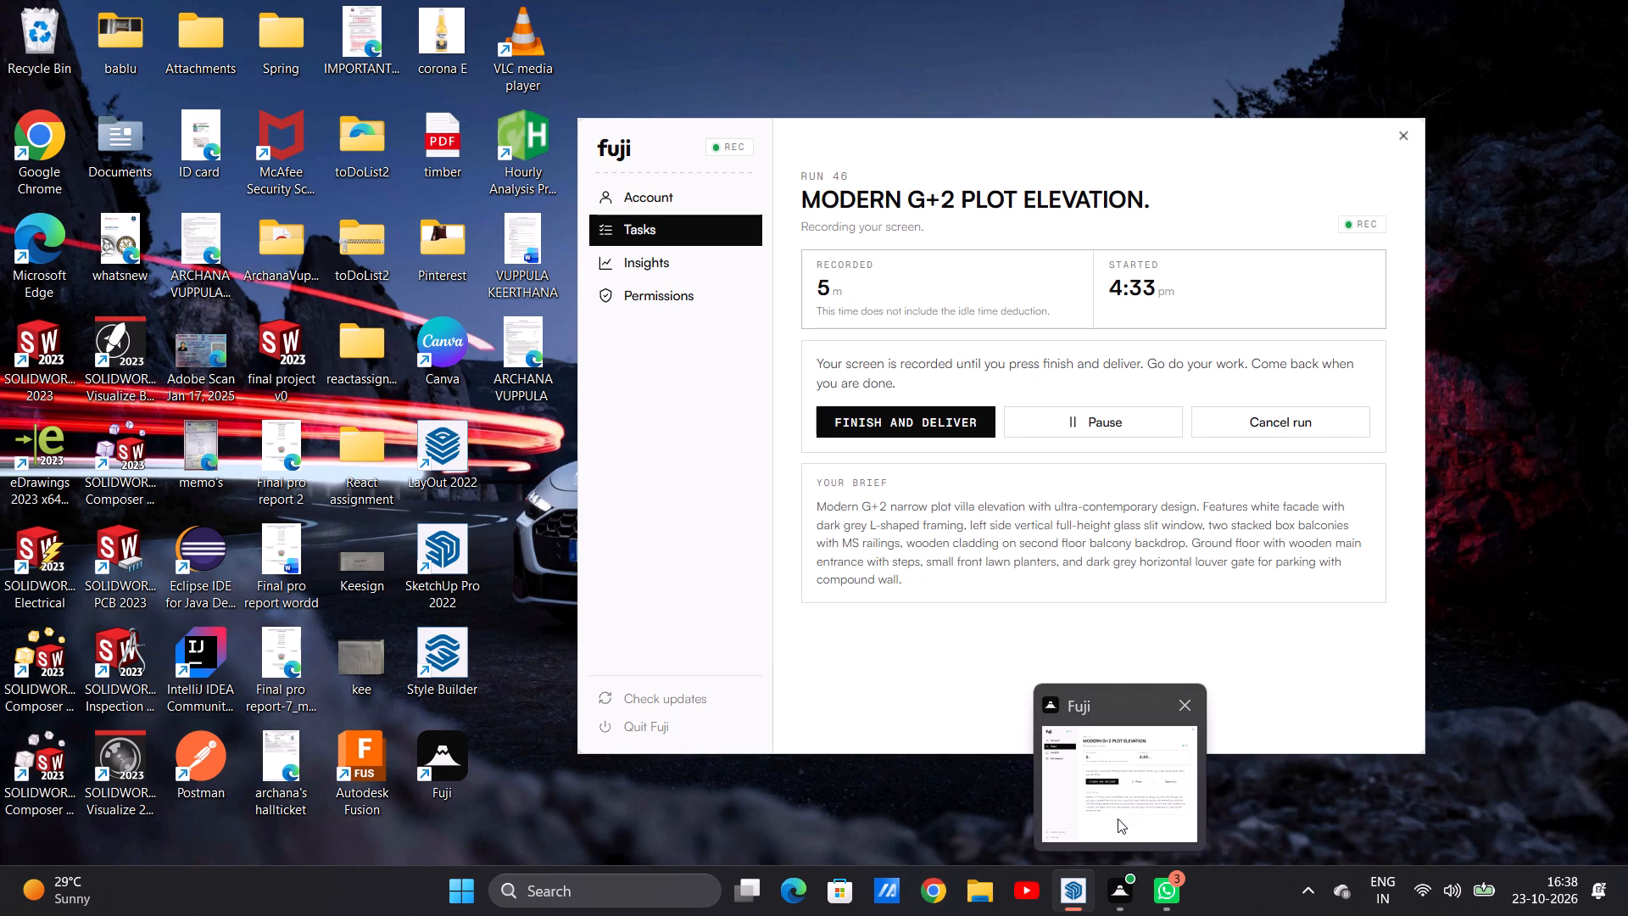
left_click(1069, 819)
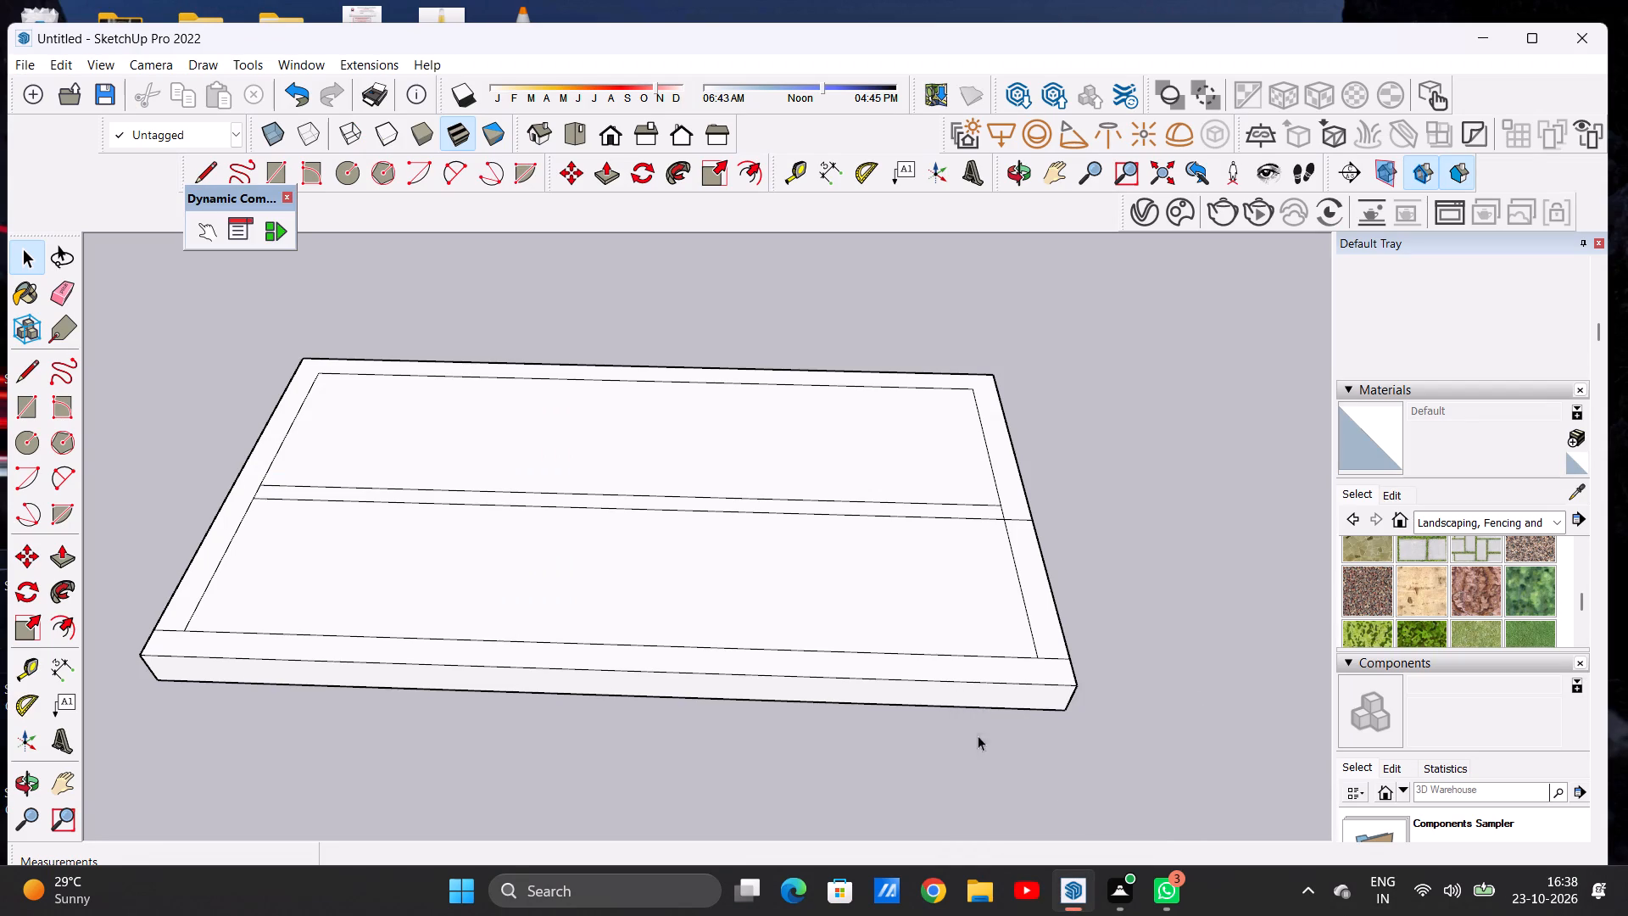
Push/Pull the perimeter strip running along the slab's back, left side and rear part of the right side up 10'.
scroll(919, 692, "down", 5)
scroll(906, 571, "up", 3)
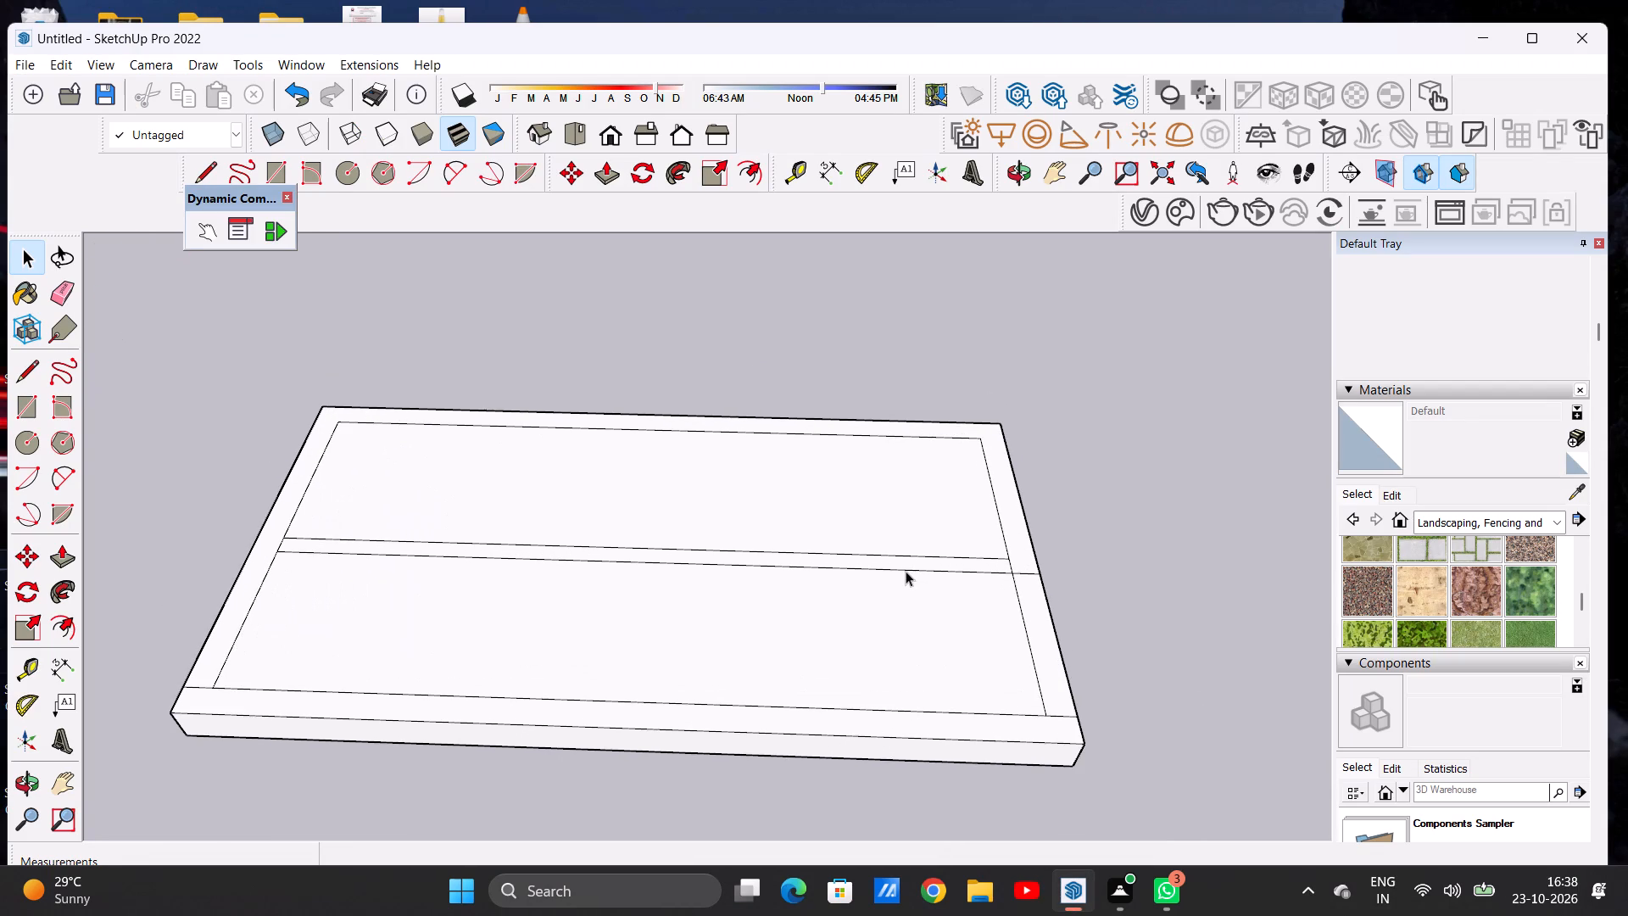
scroll(906, 571, "down", 2)
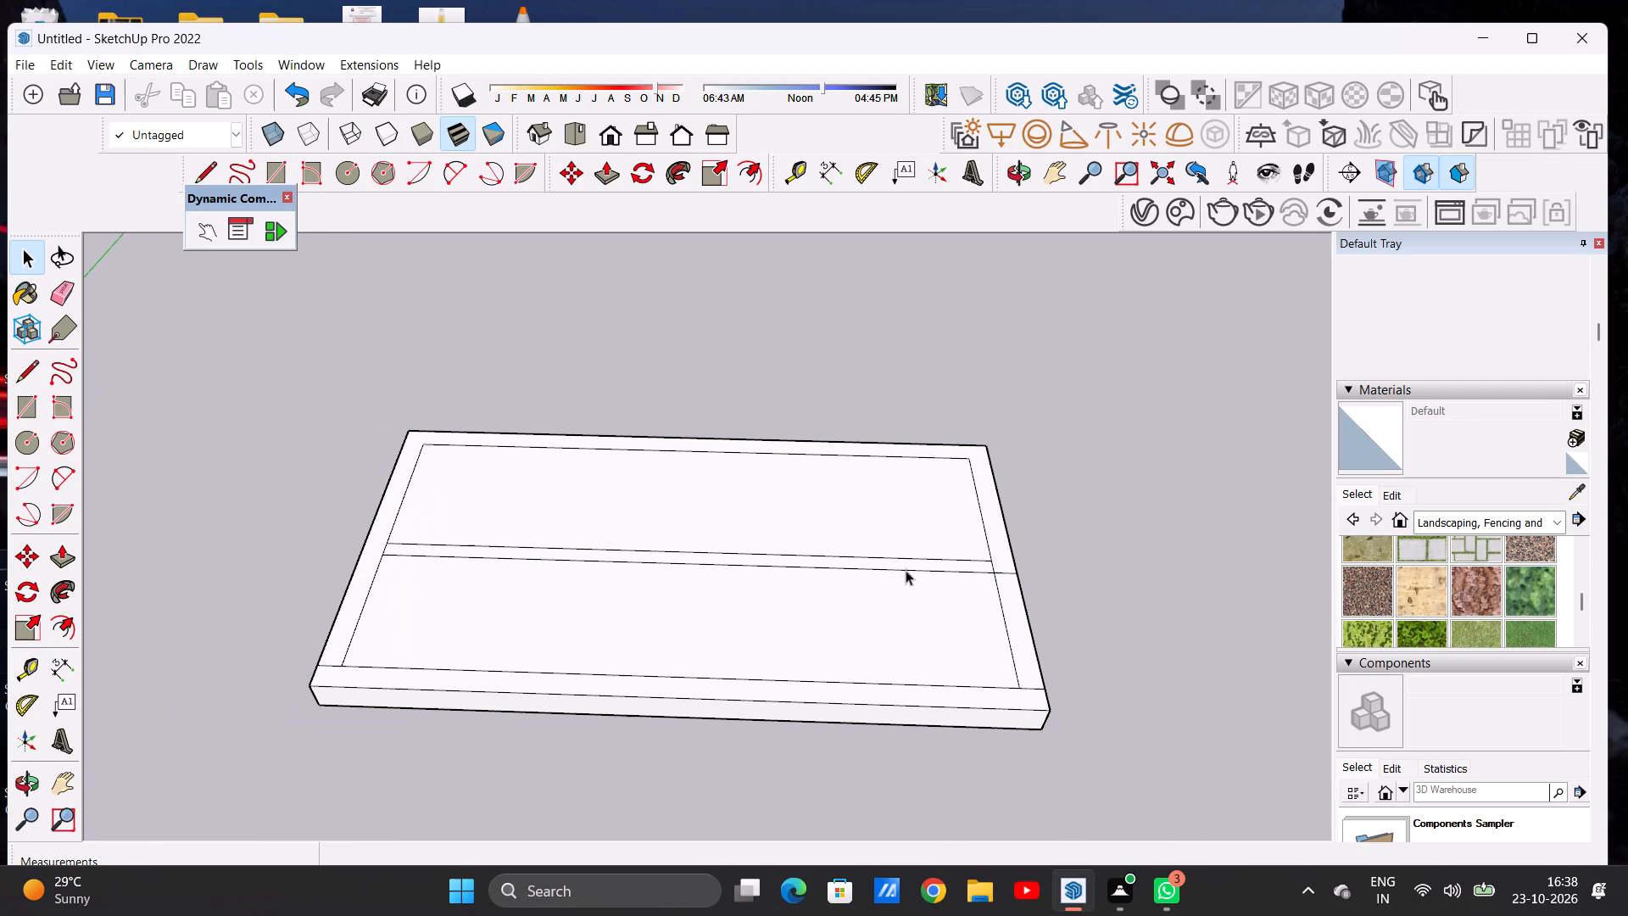
scroll(907, 548, "up", 3)
key("p")
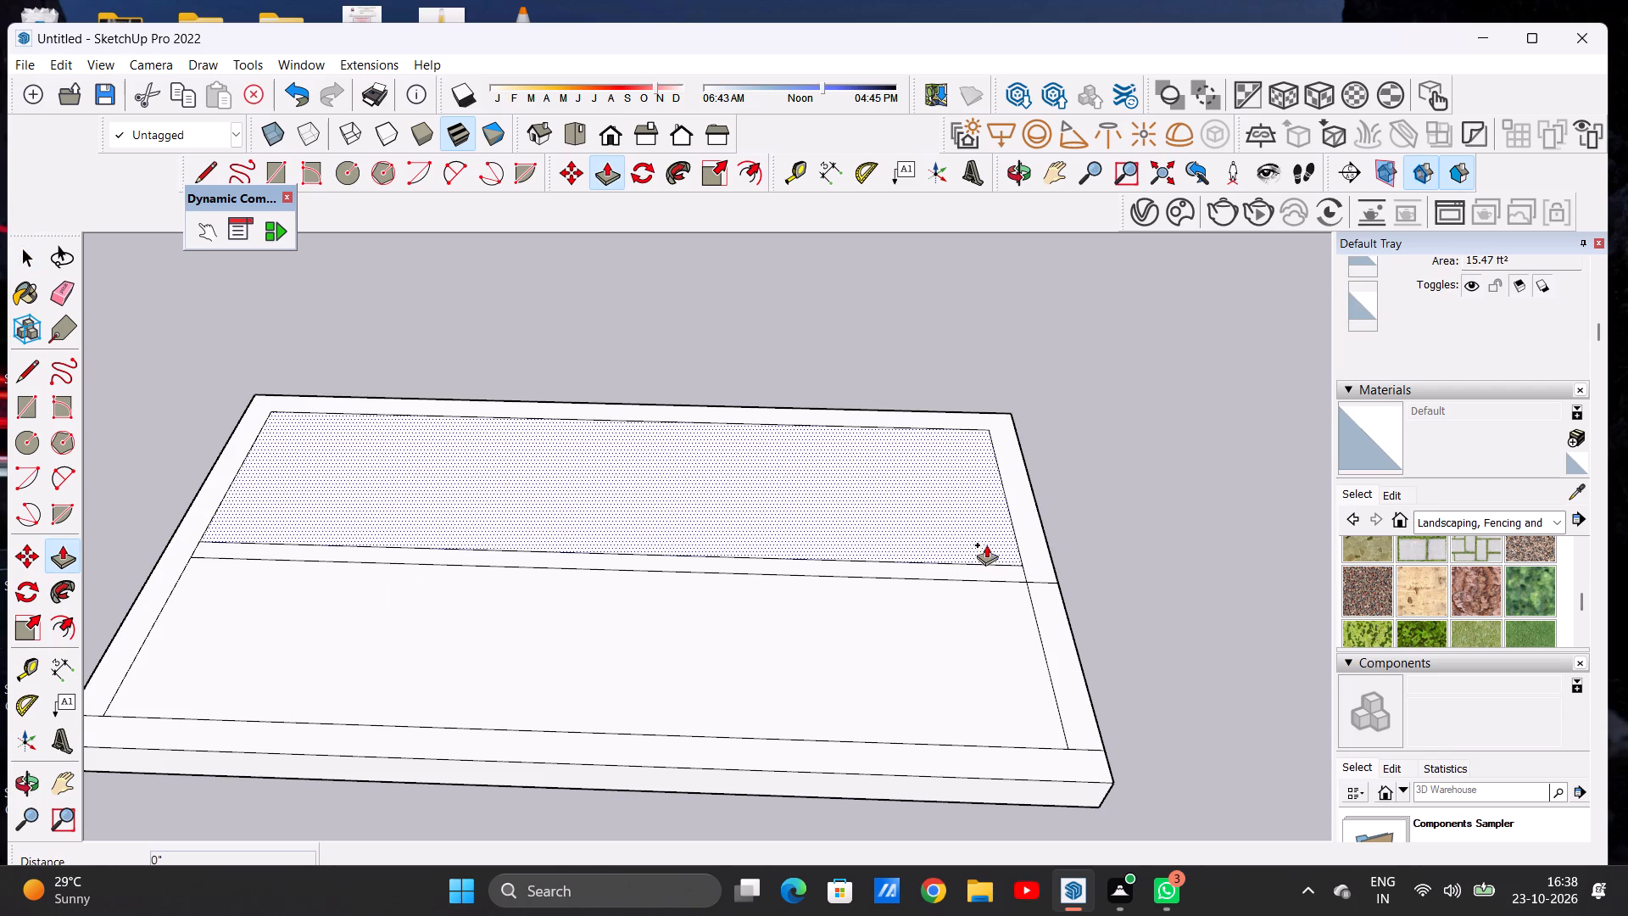
left_click(1034, 545)
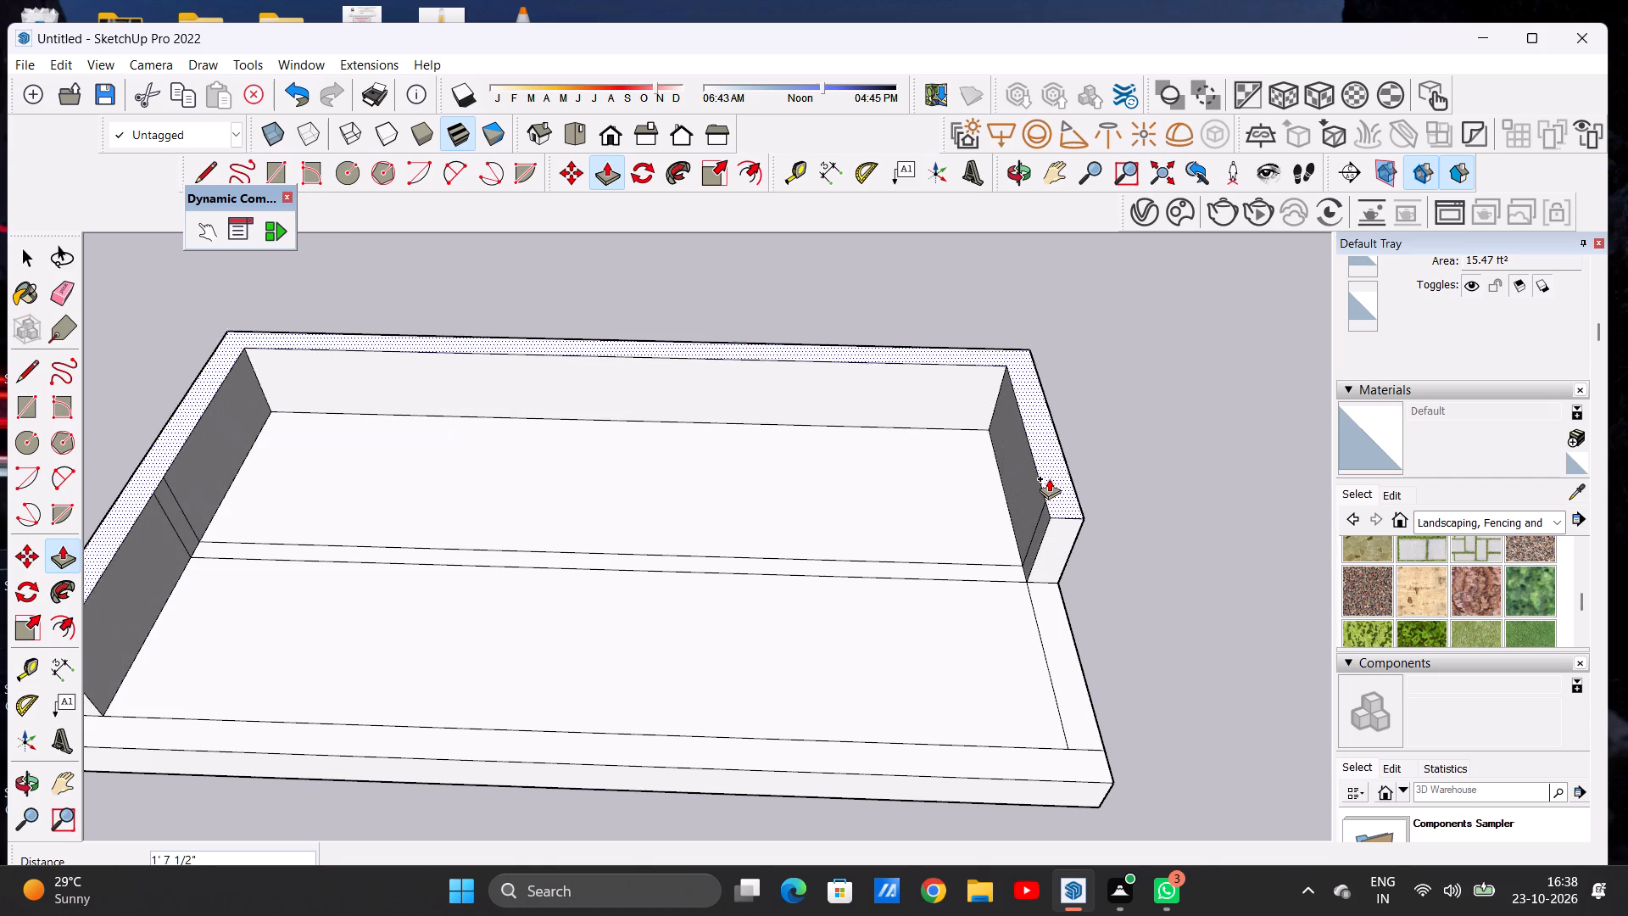
scroll(1047, 489, "down", 5)
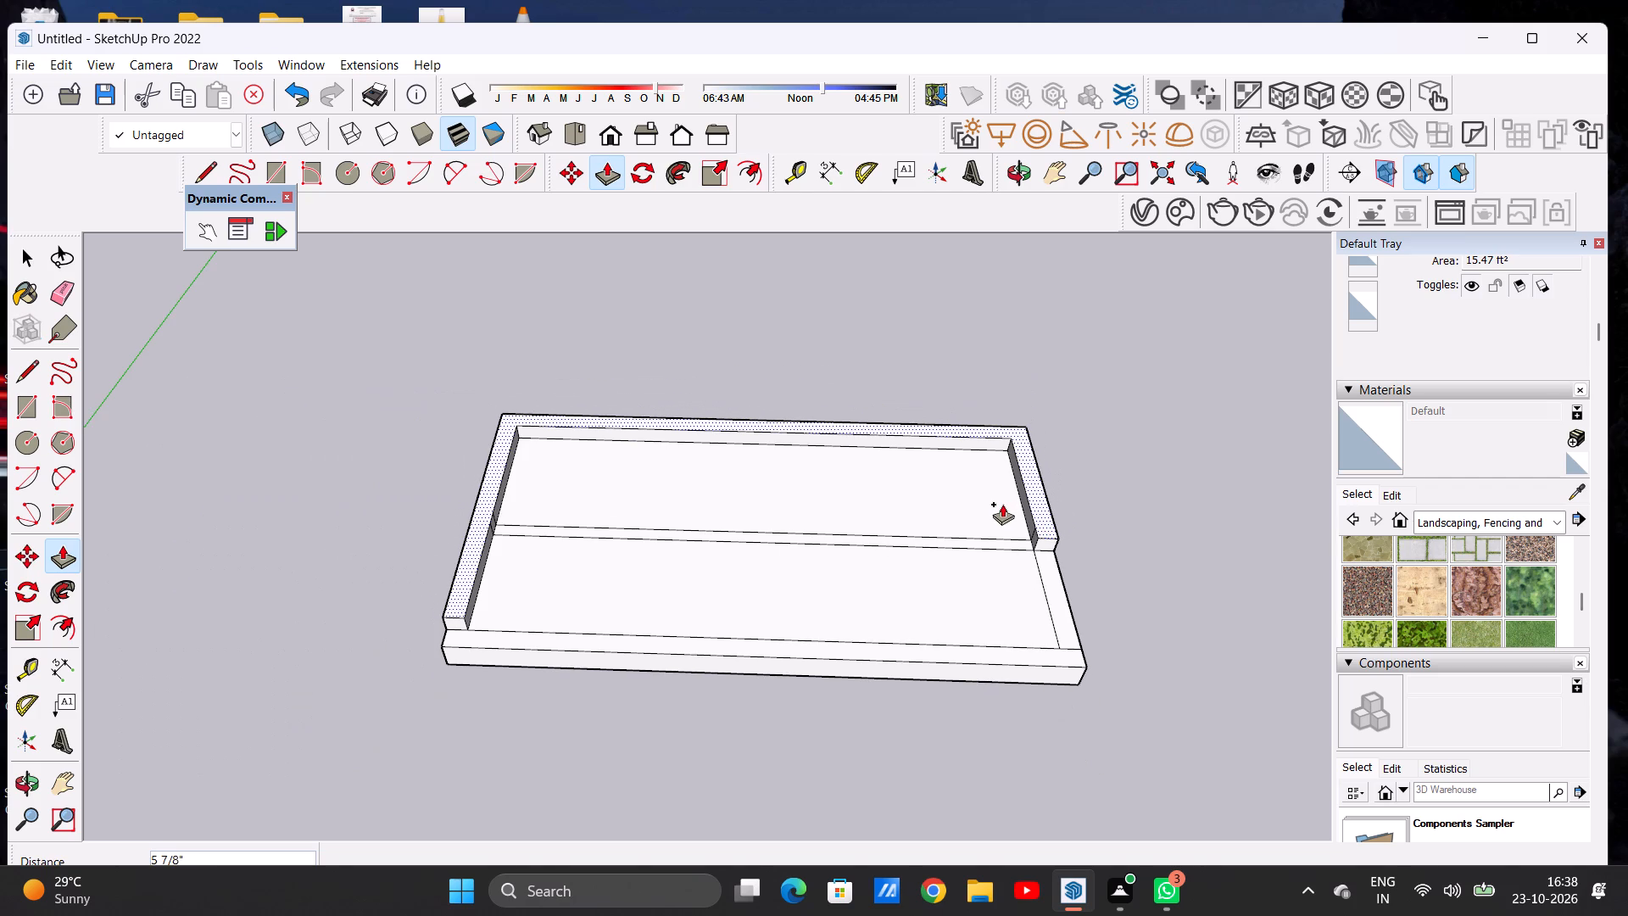
scroll(999, 504, "down", 8)
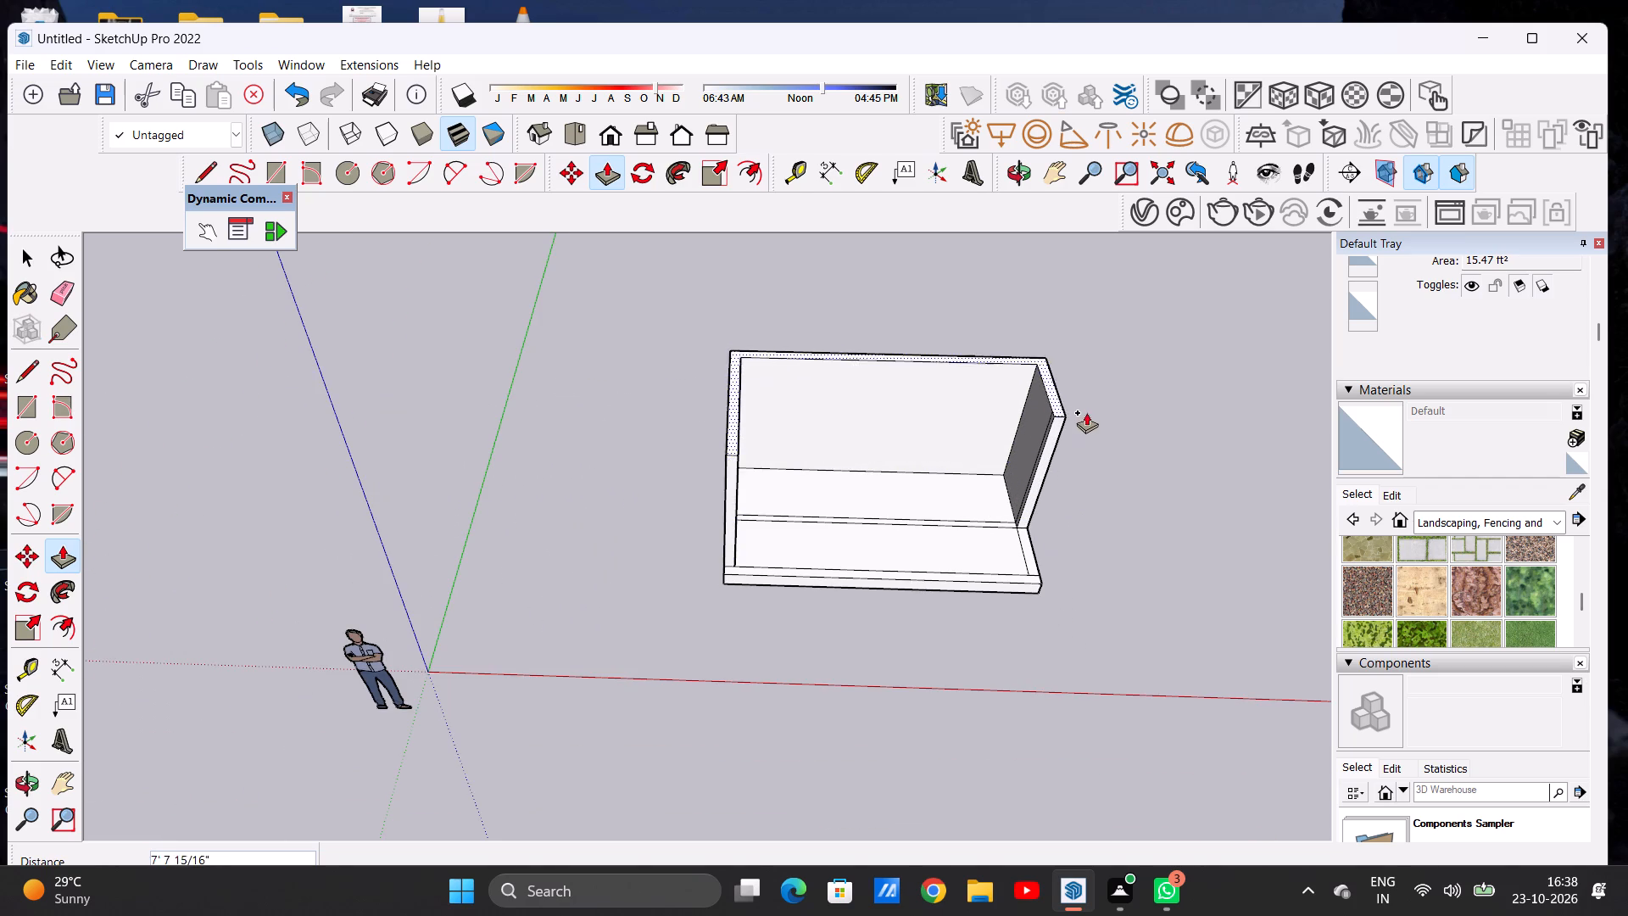
middle_click_drag(1097, 451, 1050, 348)
scroll(1050, 466, "up", 13)
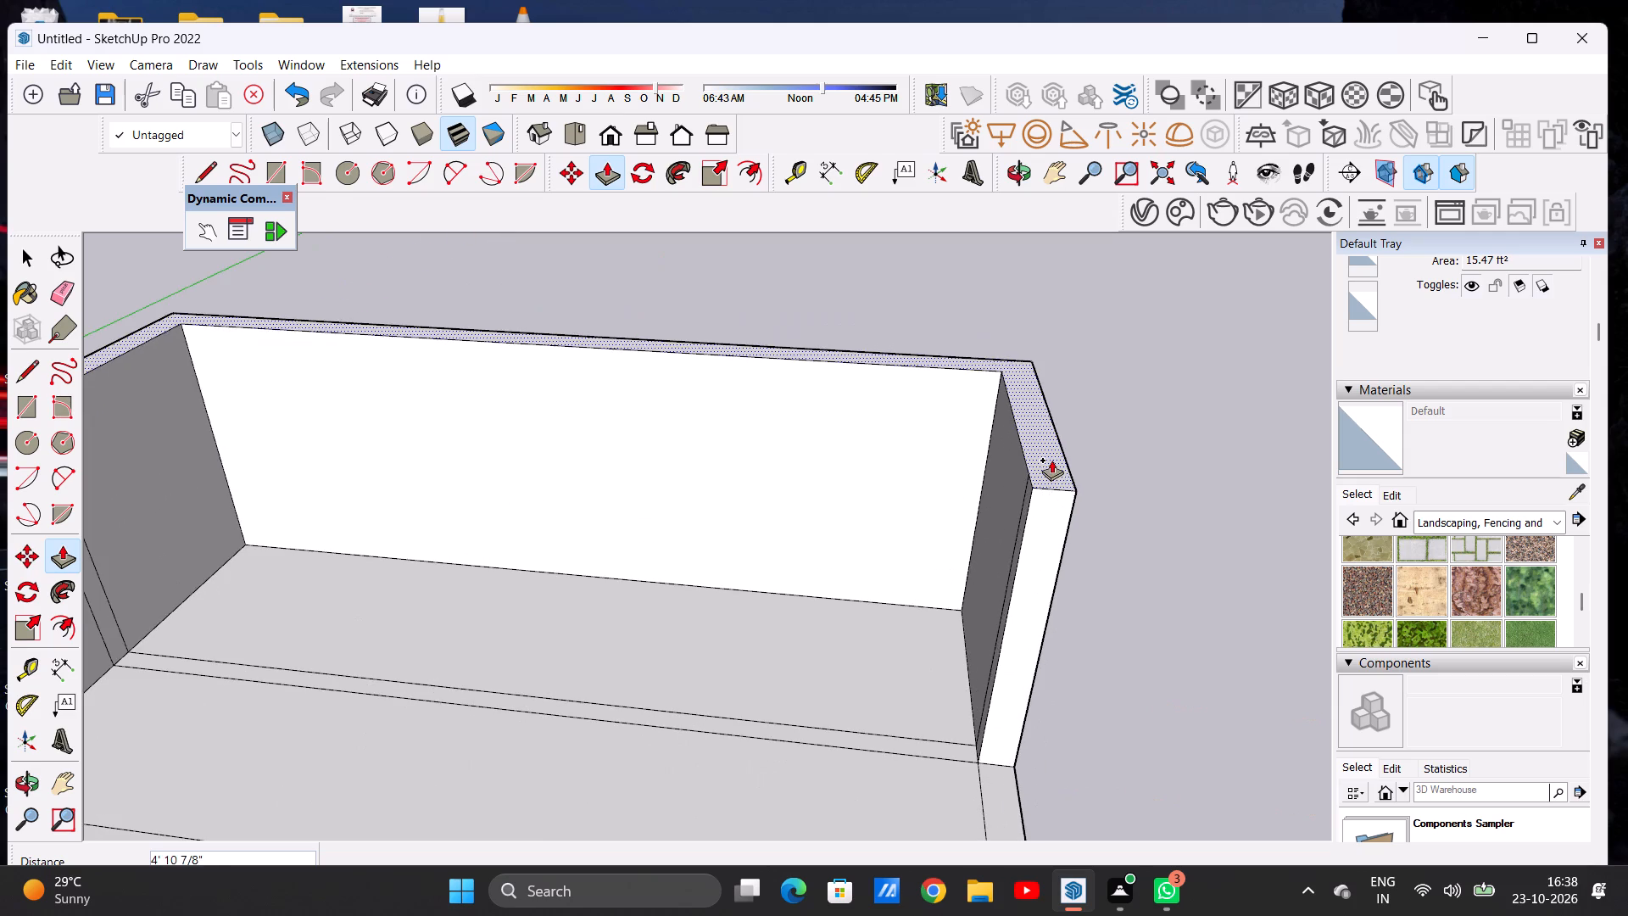
scroll(1054, 489, "down", 7)
middle_click_drag(1071, 491, 1122, 405)
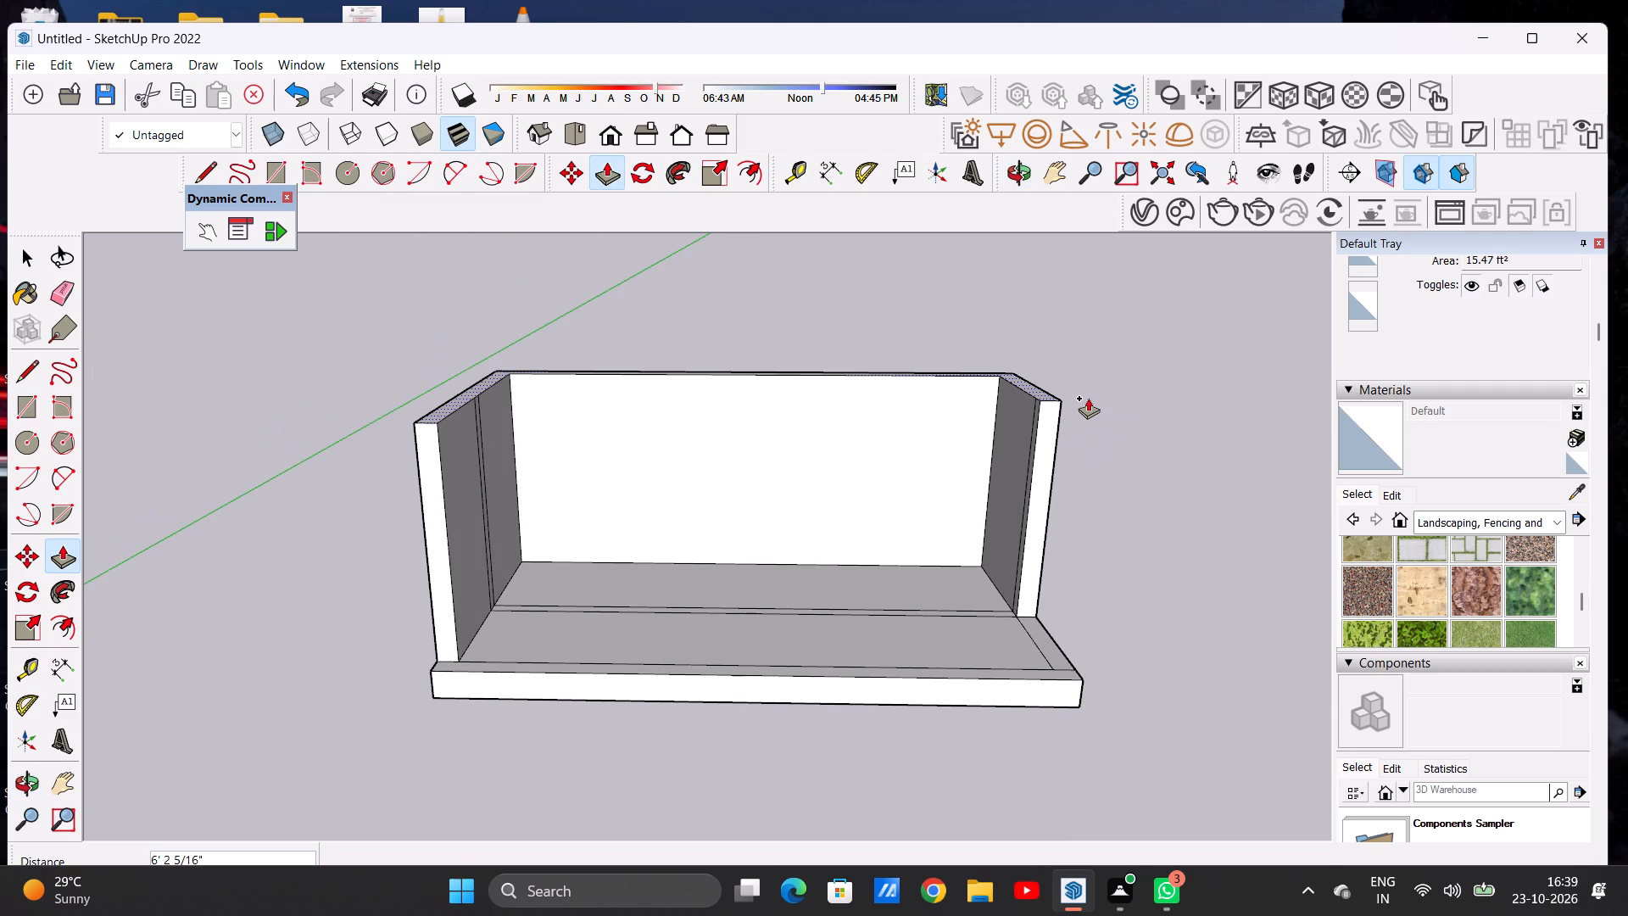
key("1")
key("0")
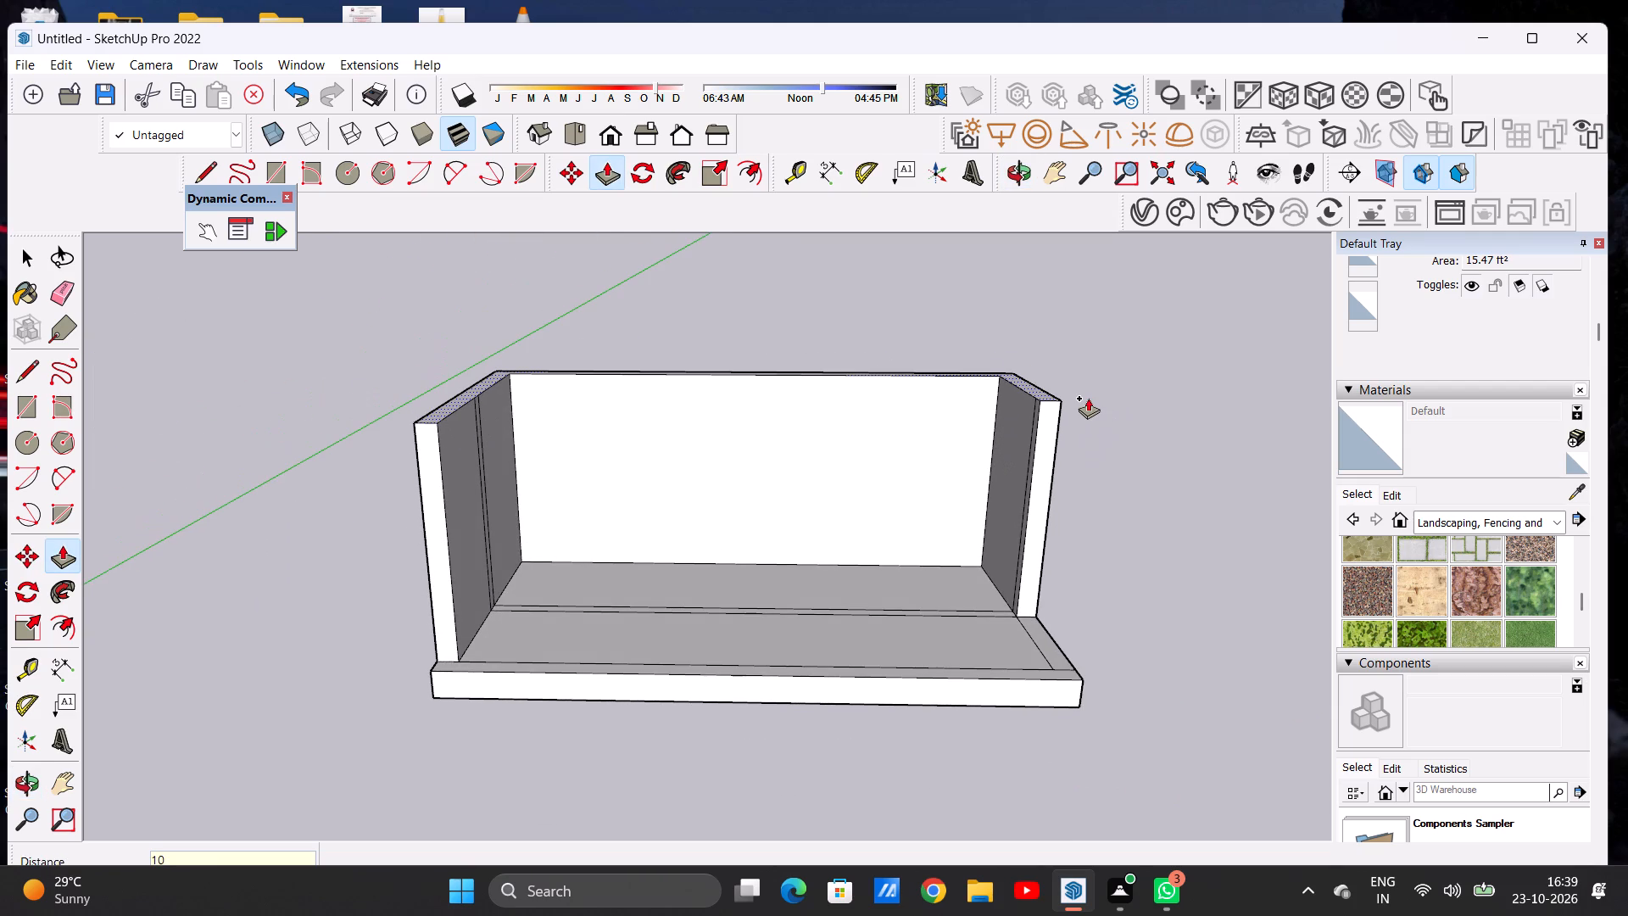
key("apostrophe")
key("Return")
key("space")
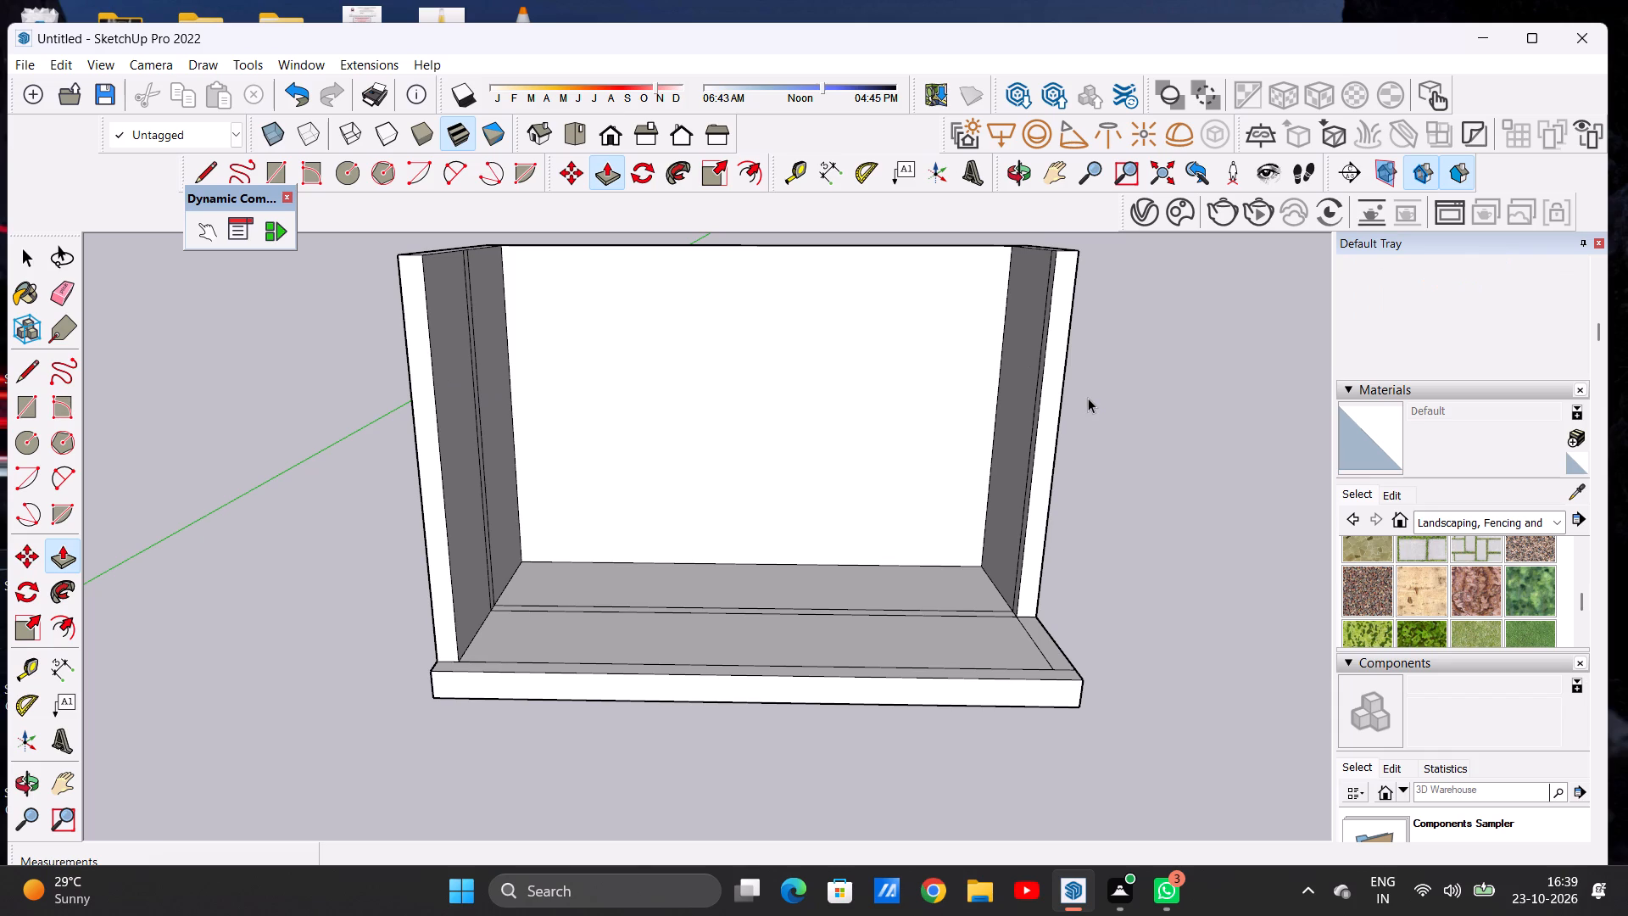
Examine the raised perimeter walls and the open front of the slab from several angles.
scroll(465, 578, "down", 8)
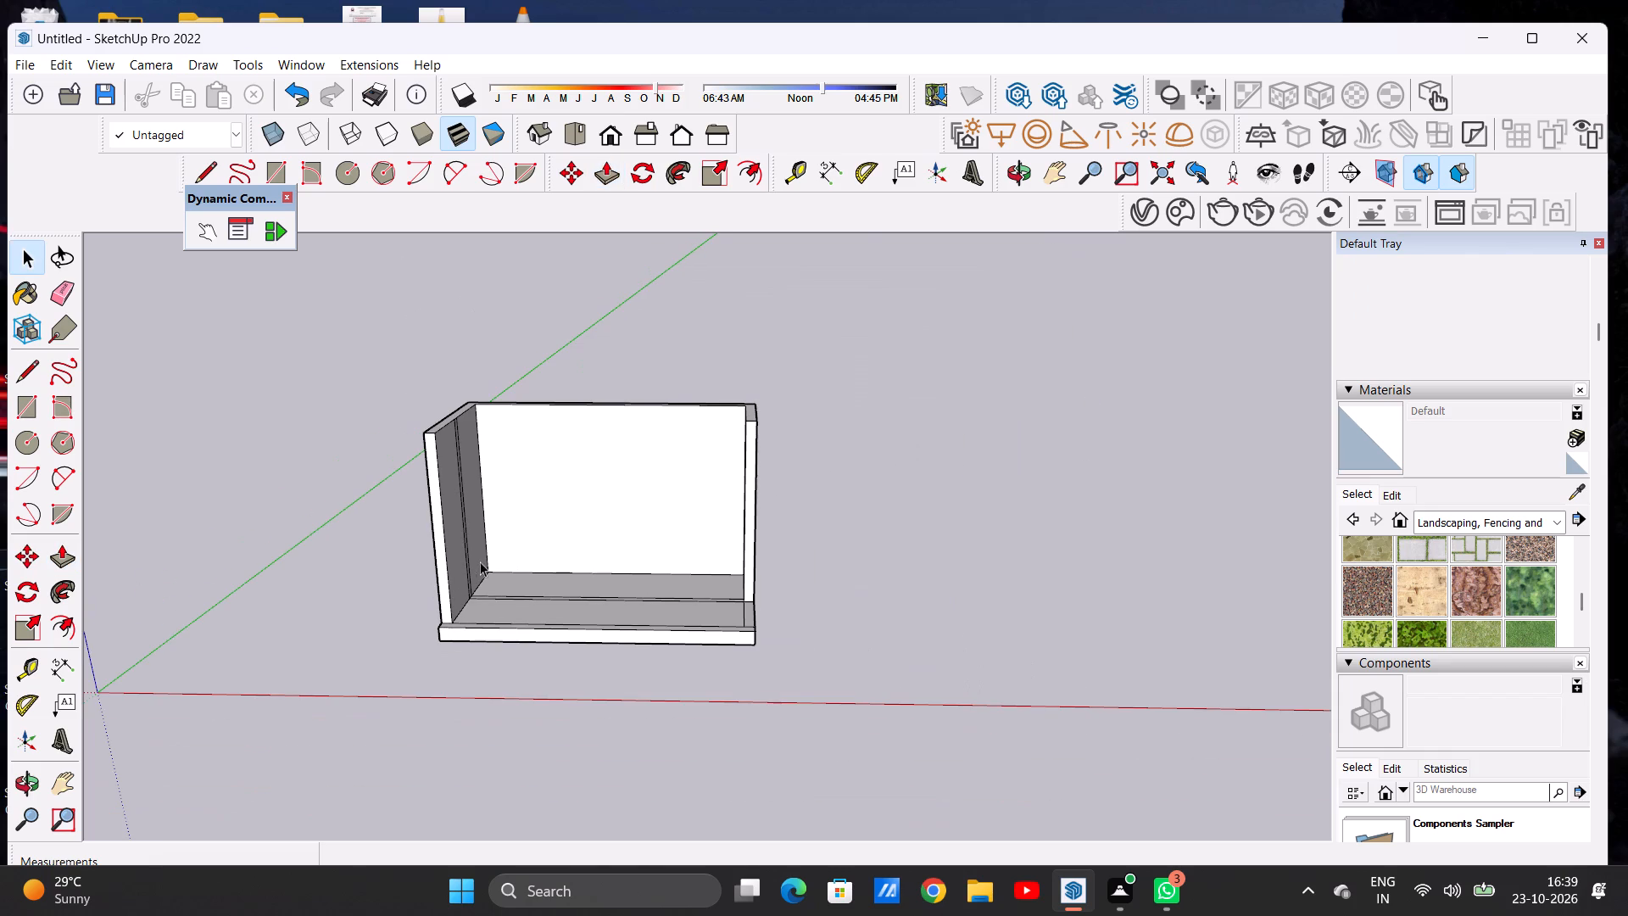
scroll(663, 543, "down", 5)
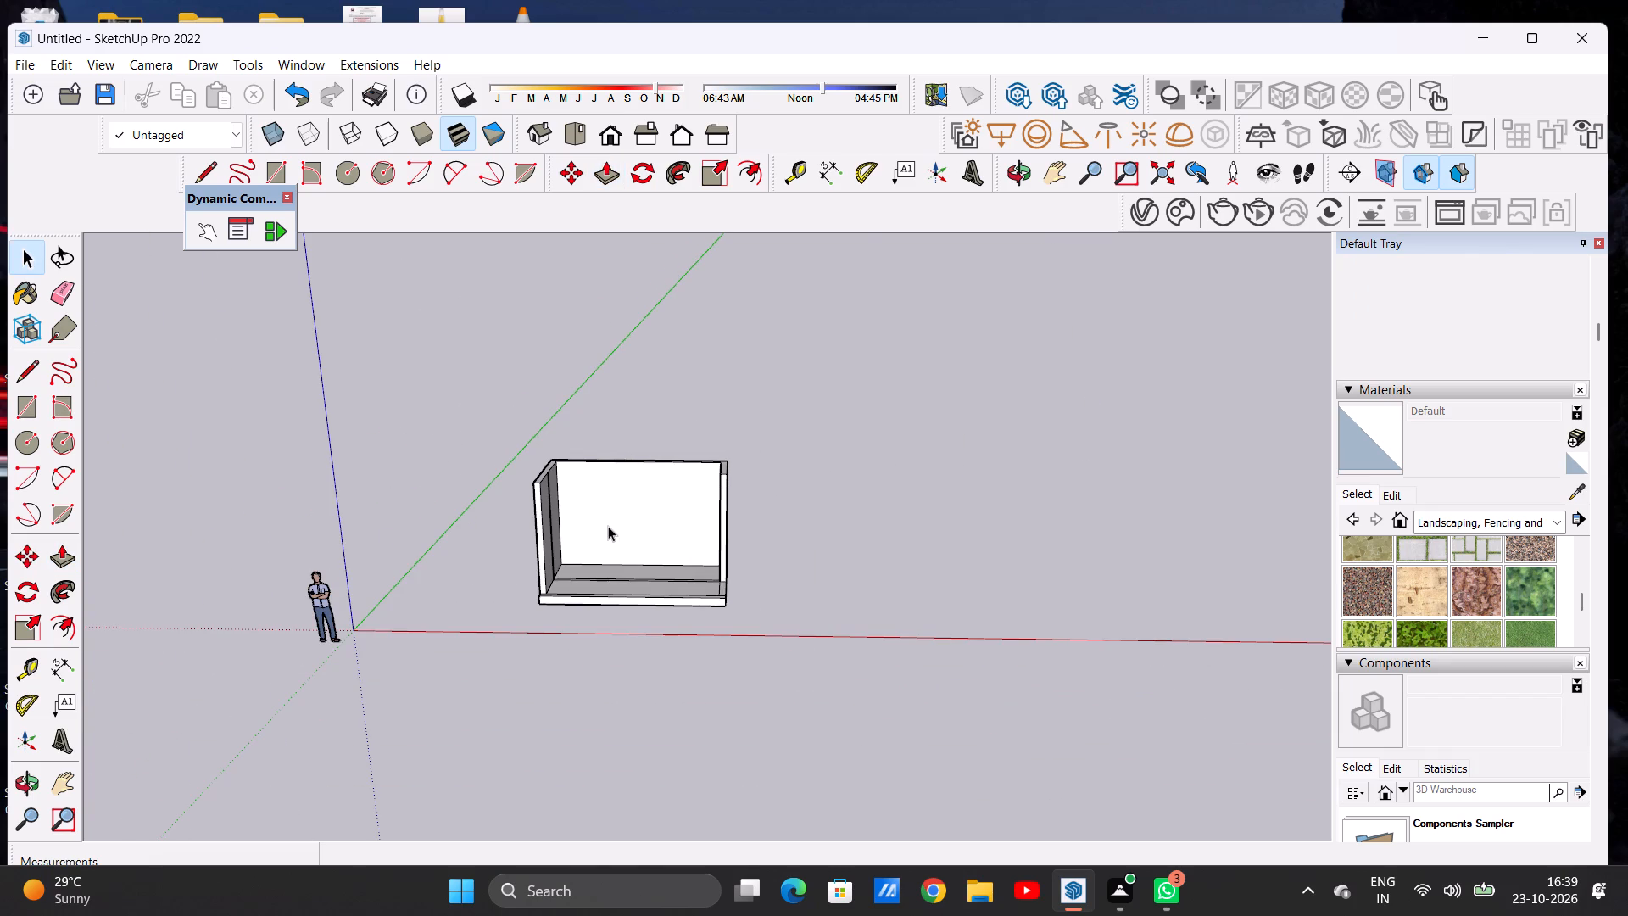
scroll(610, 499, "up", 6)
middle_click_drag(586, 520, 548, 656)
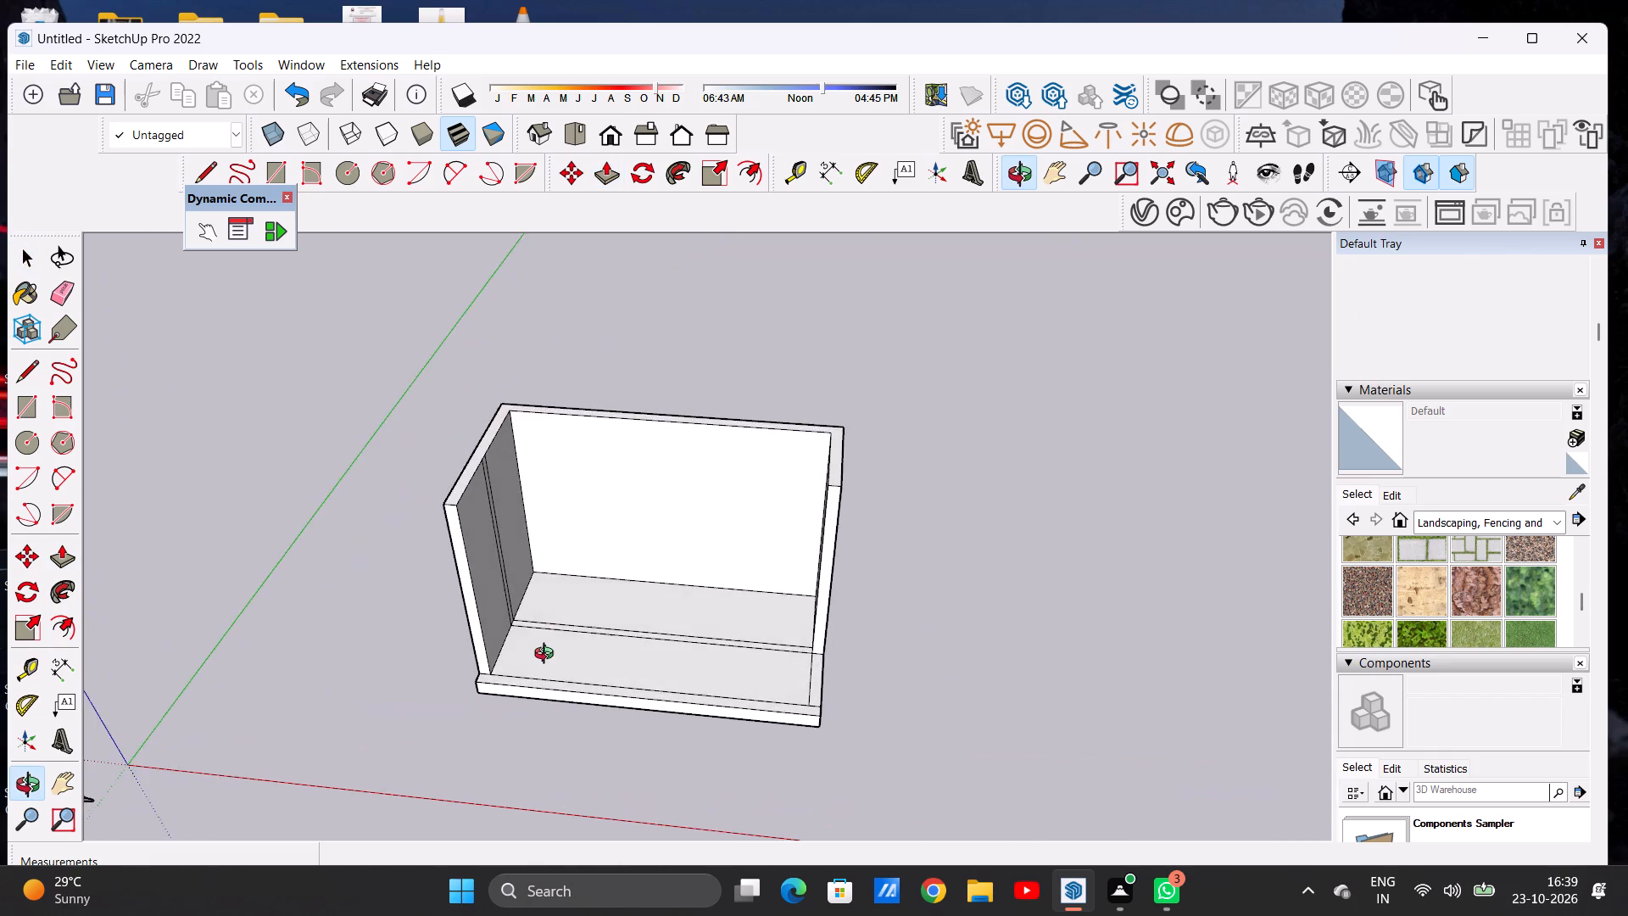
middle_click_drag(548, 656, 584, 647)
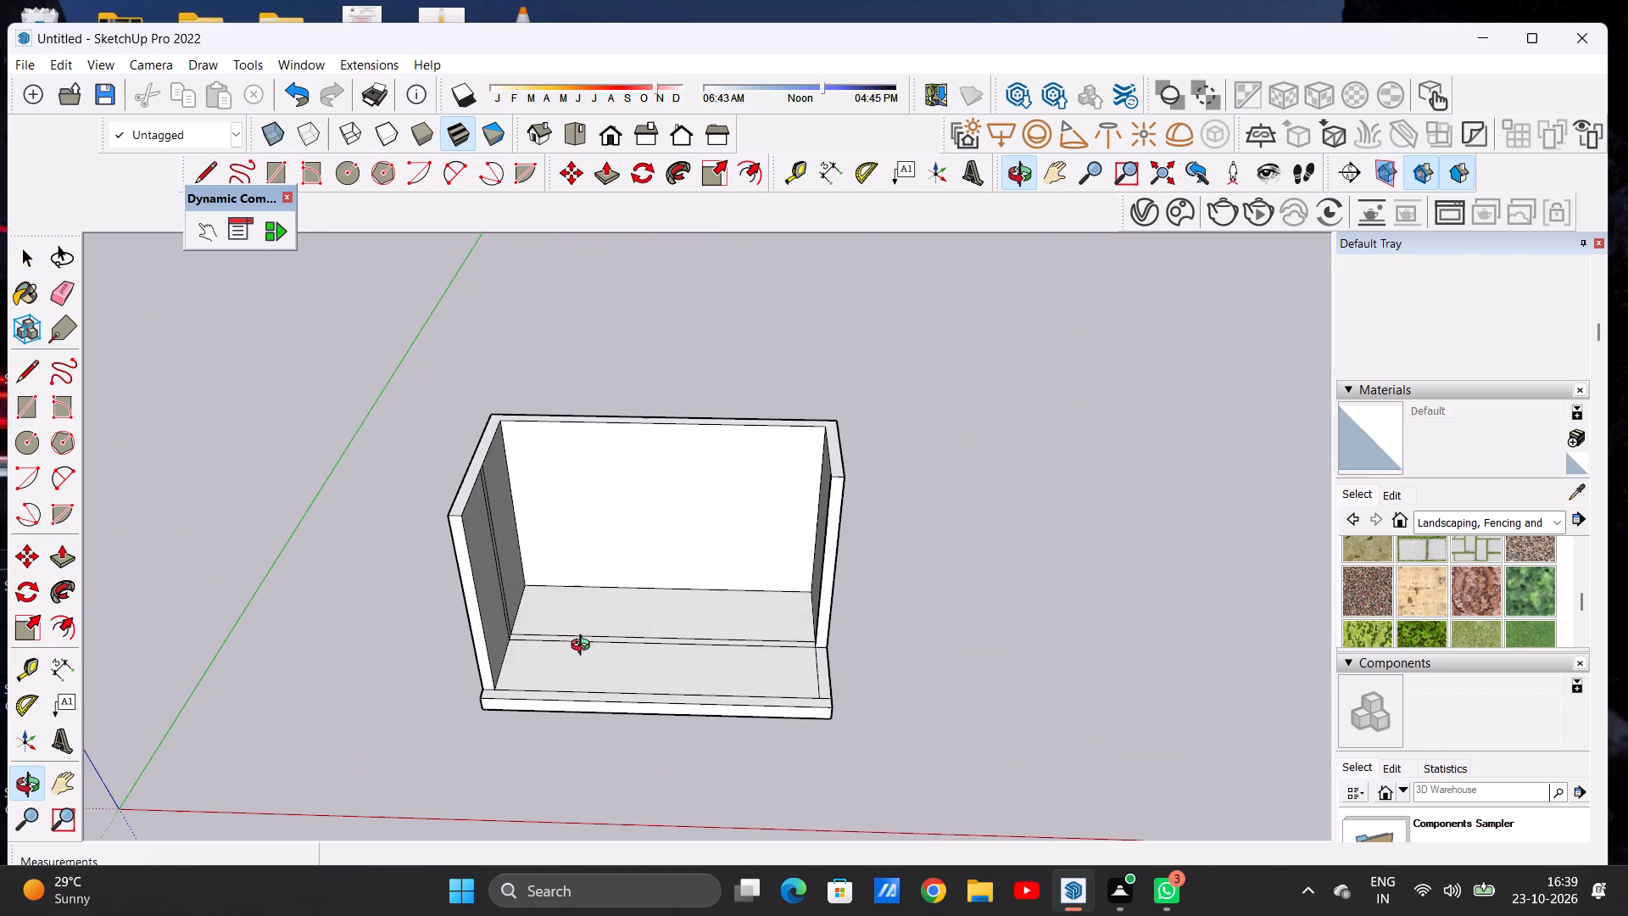
middle_click_drag(584, 647, 578, 656)
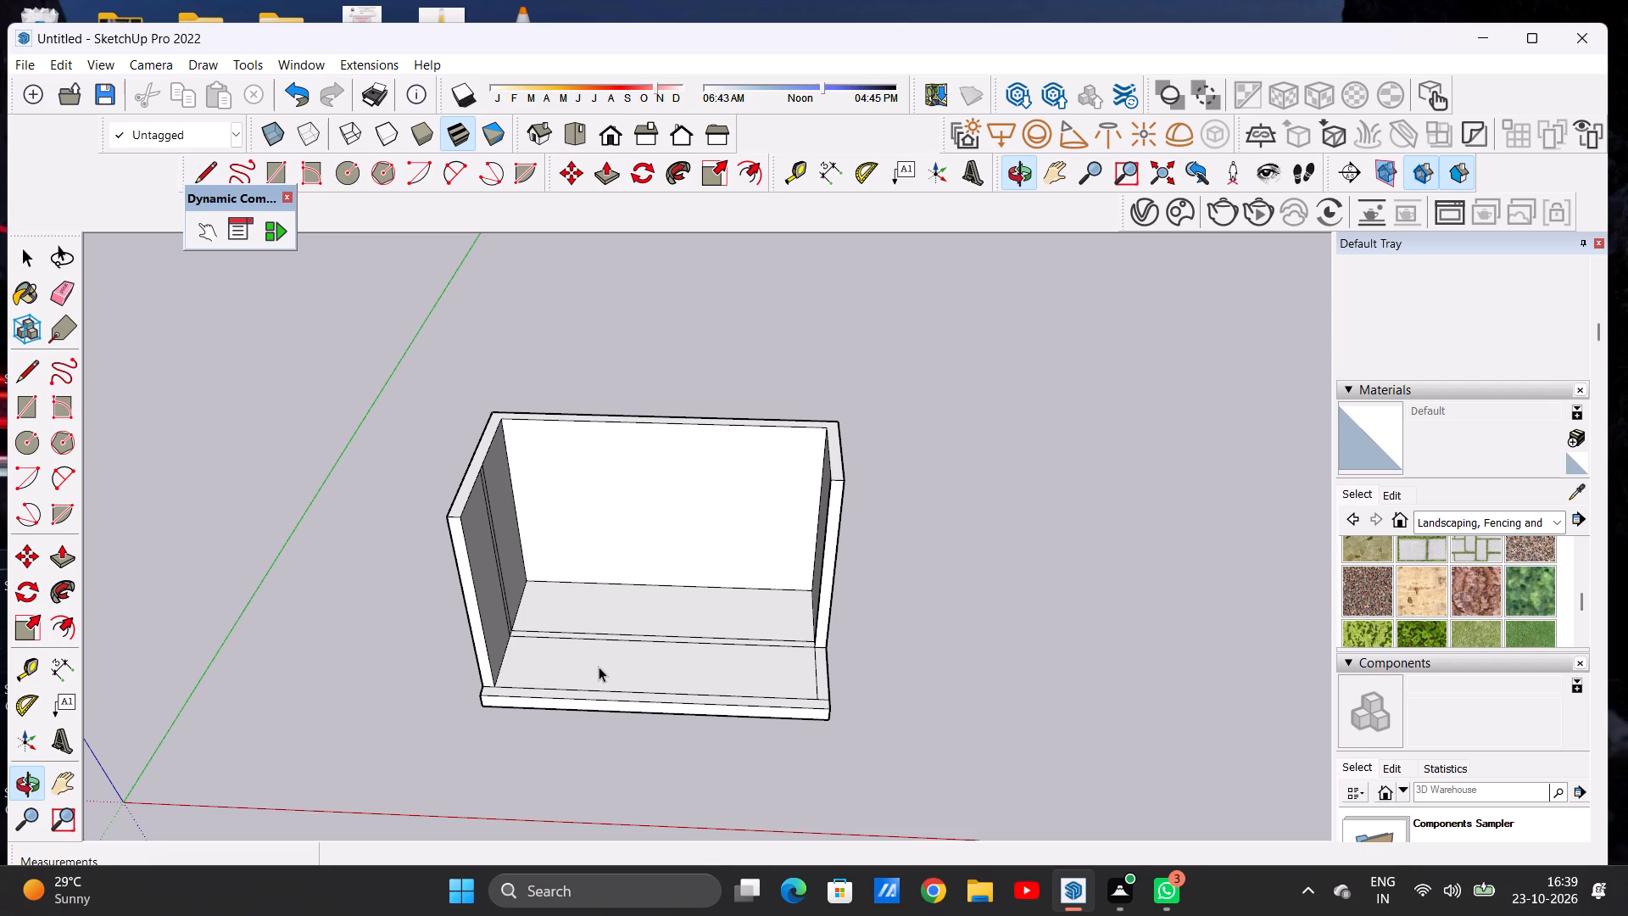
scroll(634, 627, "down", 5)
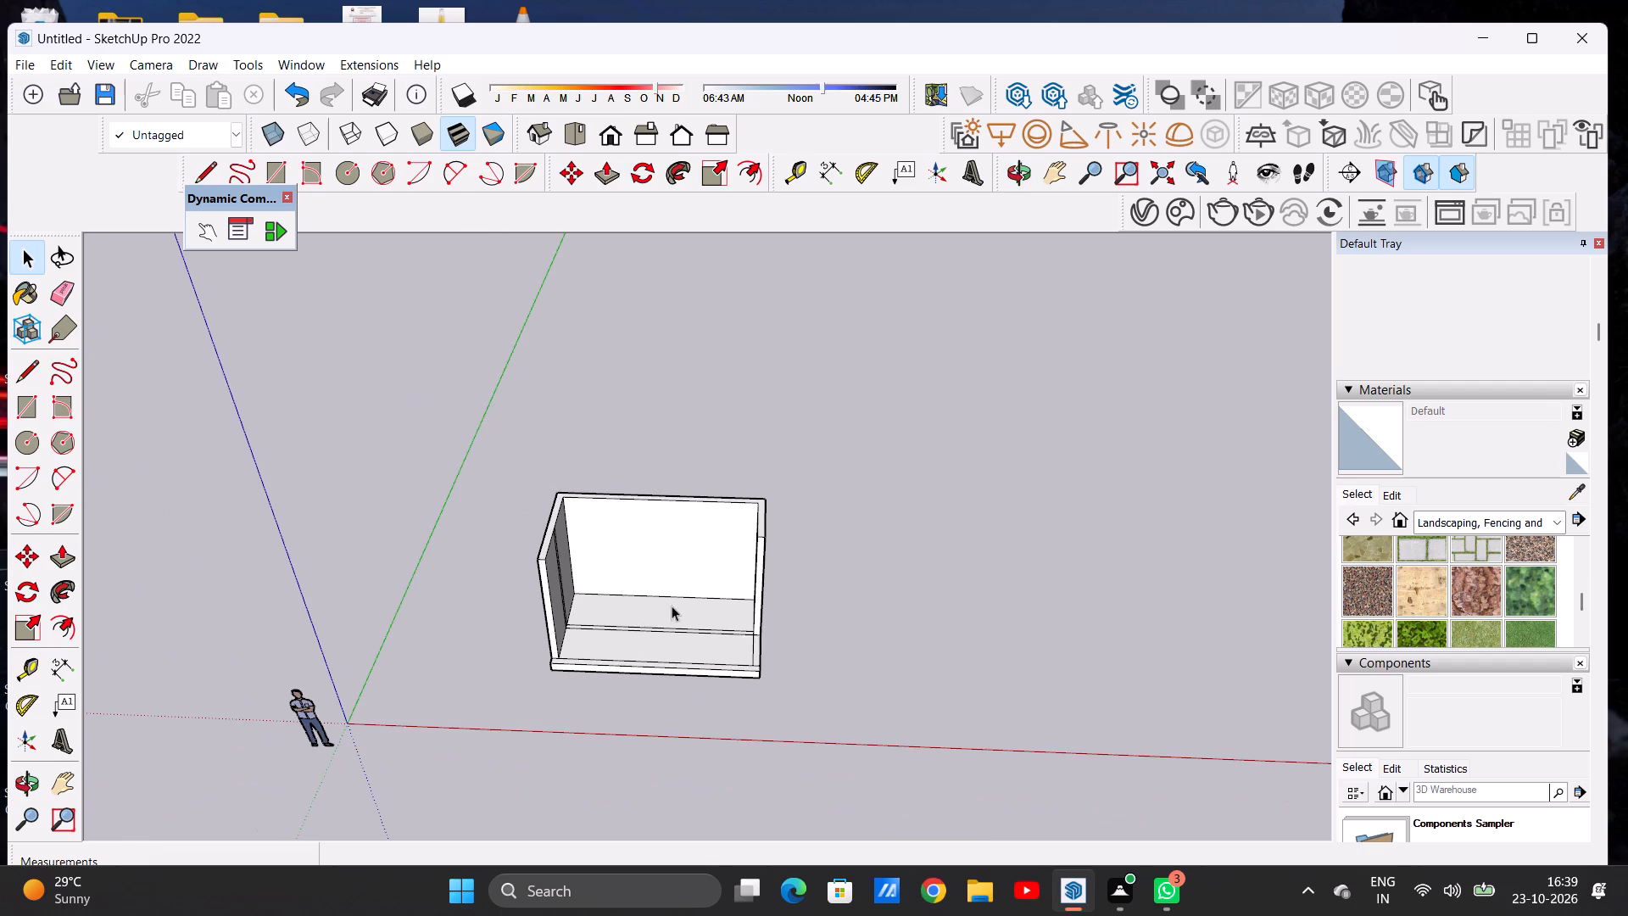
scroll(644, 599, "up", 5)
middle_click_drag(616, 645, 641, 419)
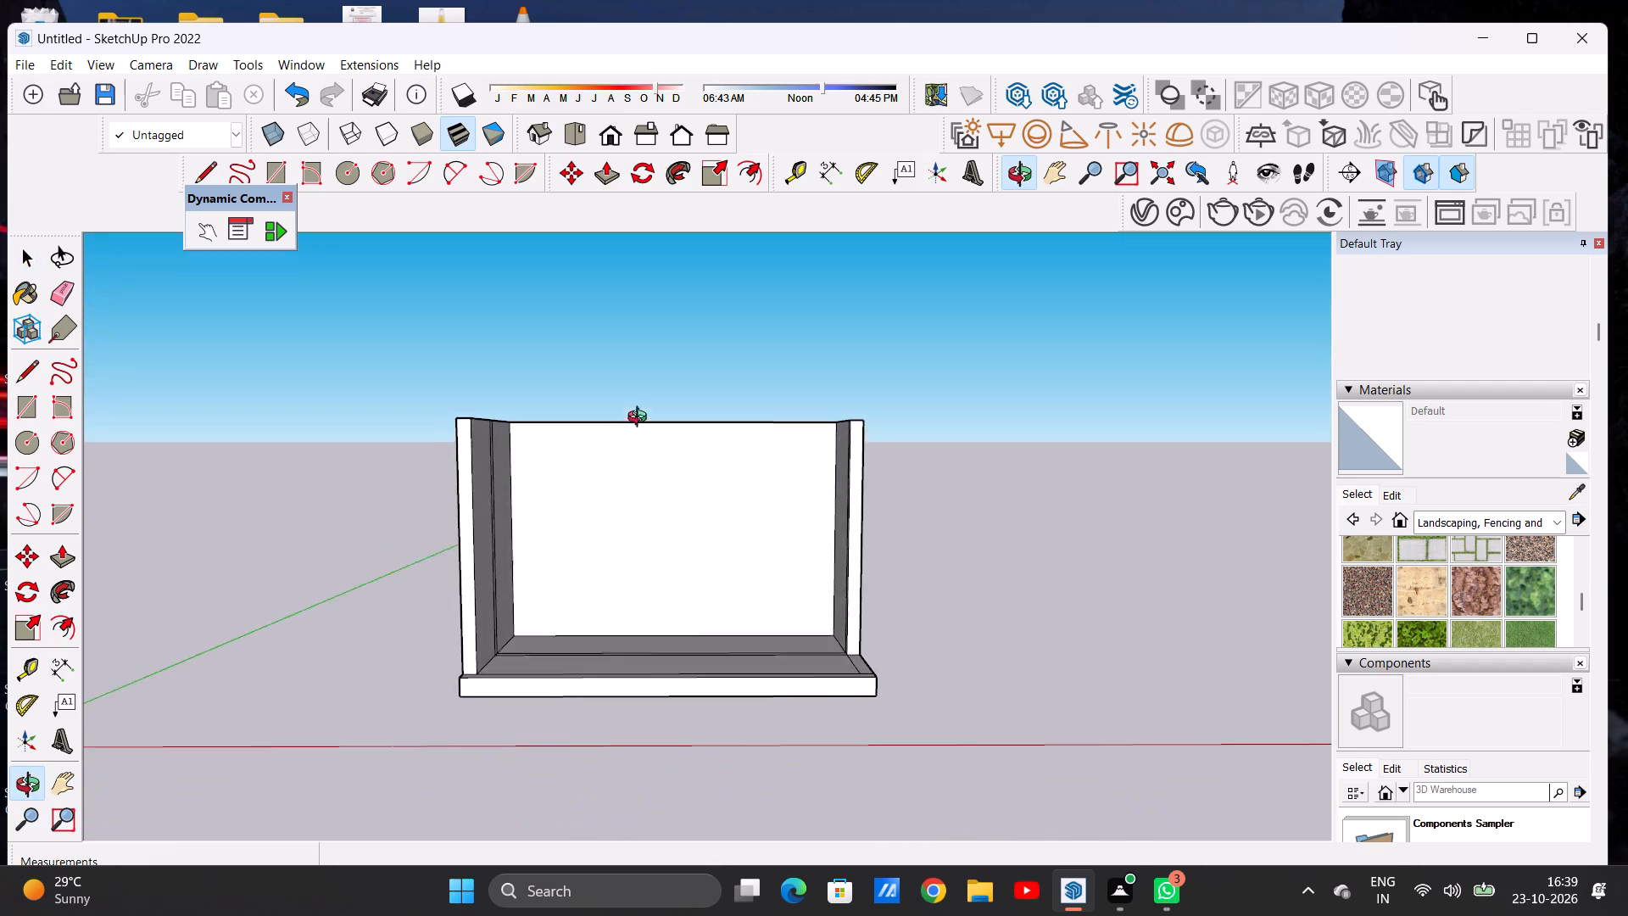
middle_click_drag(641, 419, 634, 556)
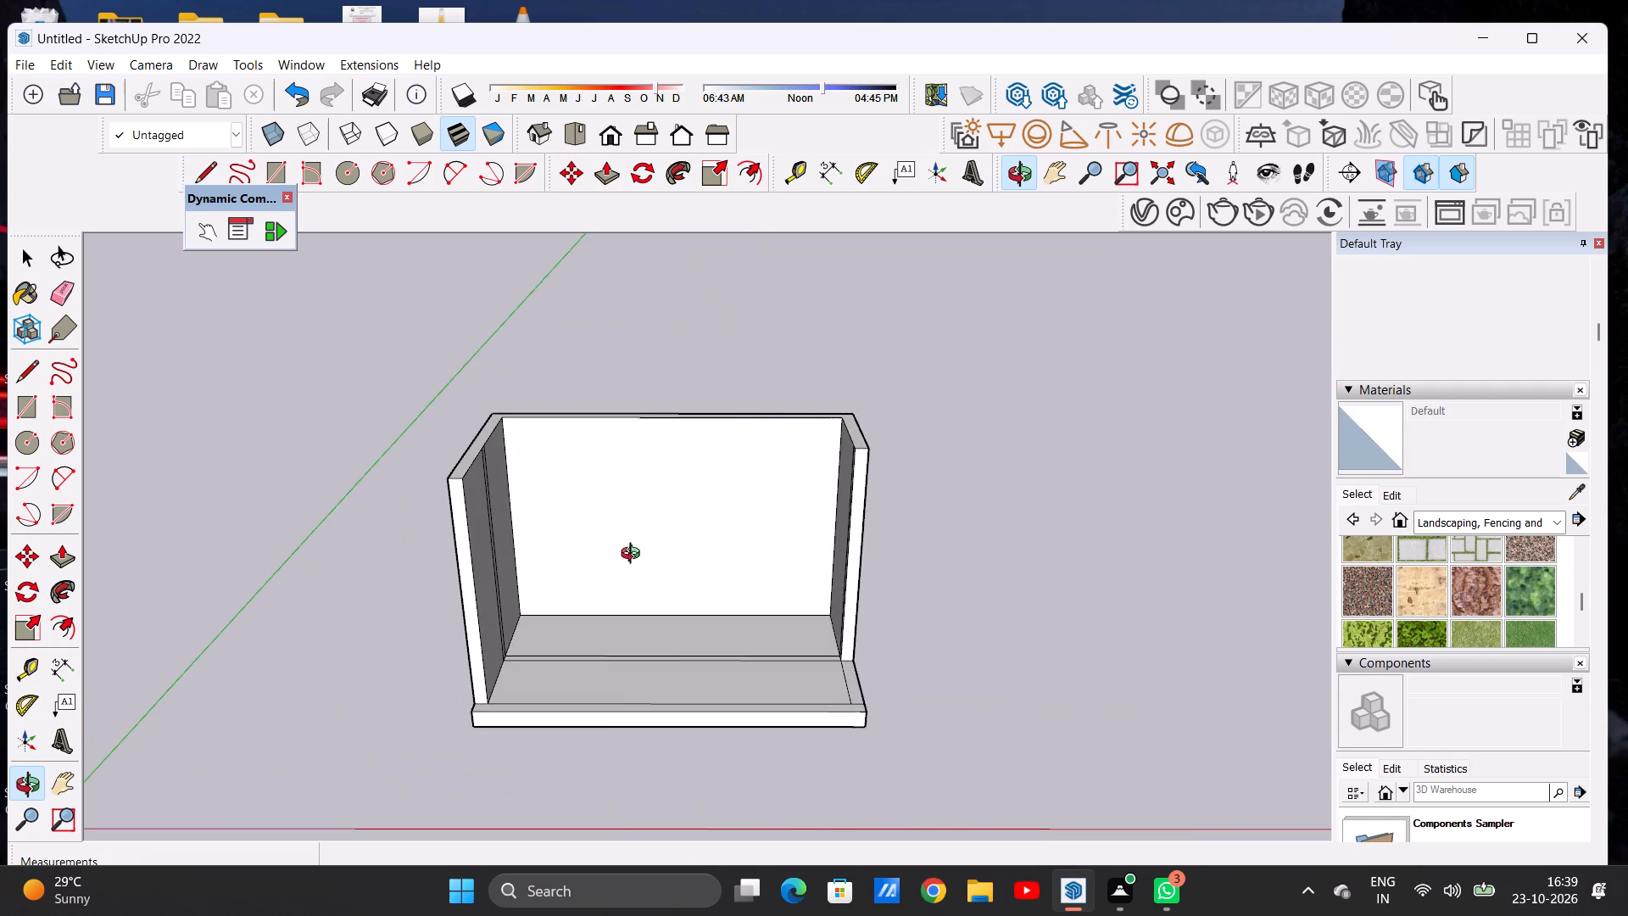
middle_click_drag(634, 556, 618, 577)
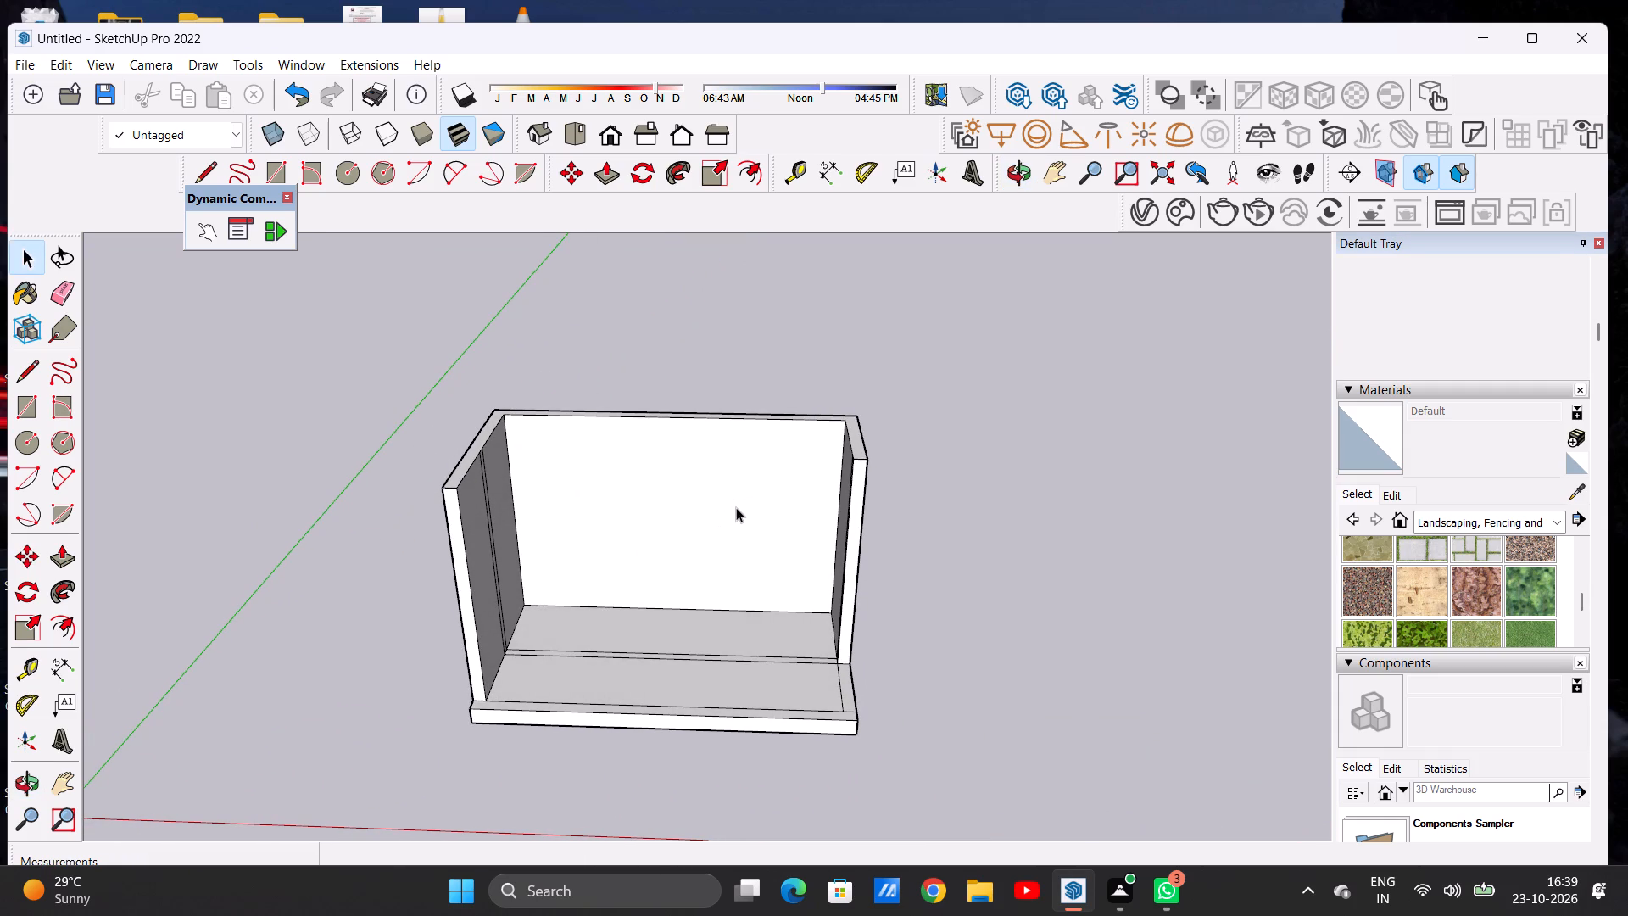
scroll(758, 511, "down", 4)
scroll(764, 526, "up", 1)
scroll(758, 532, "down", 1)
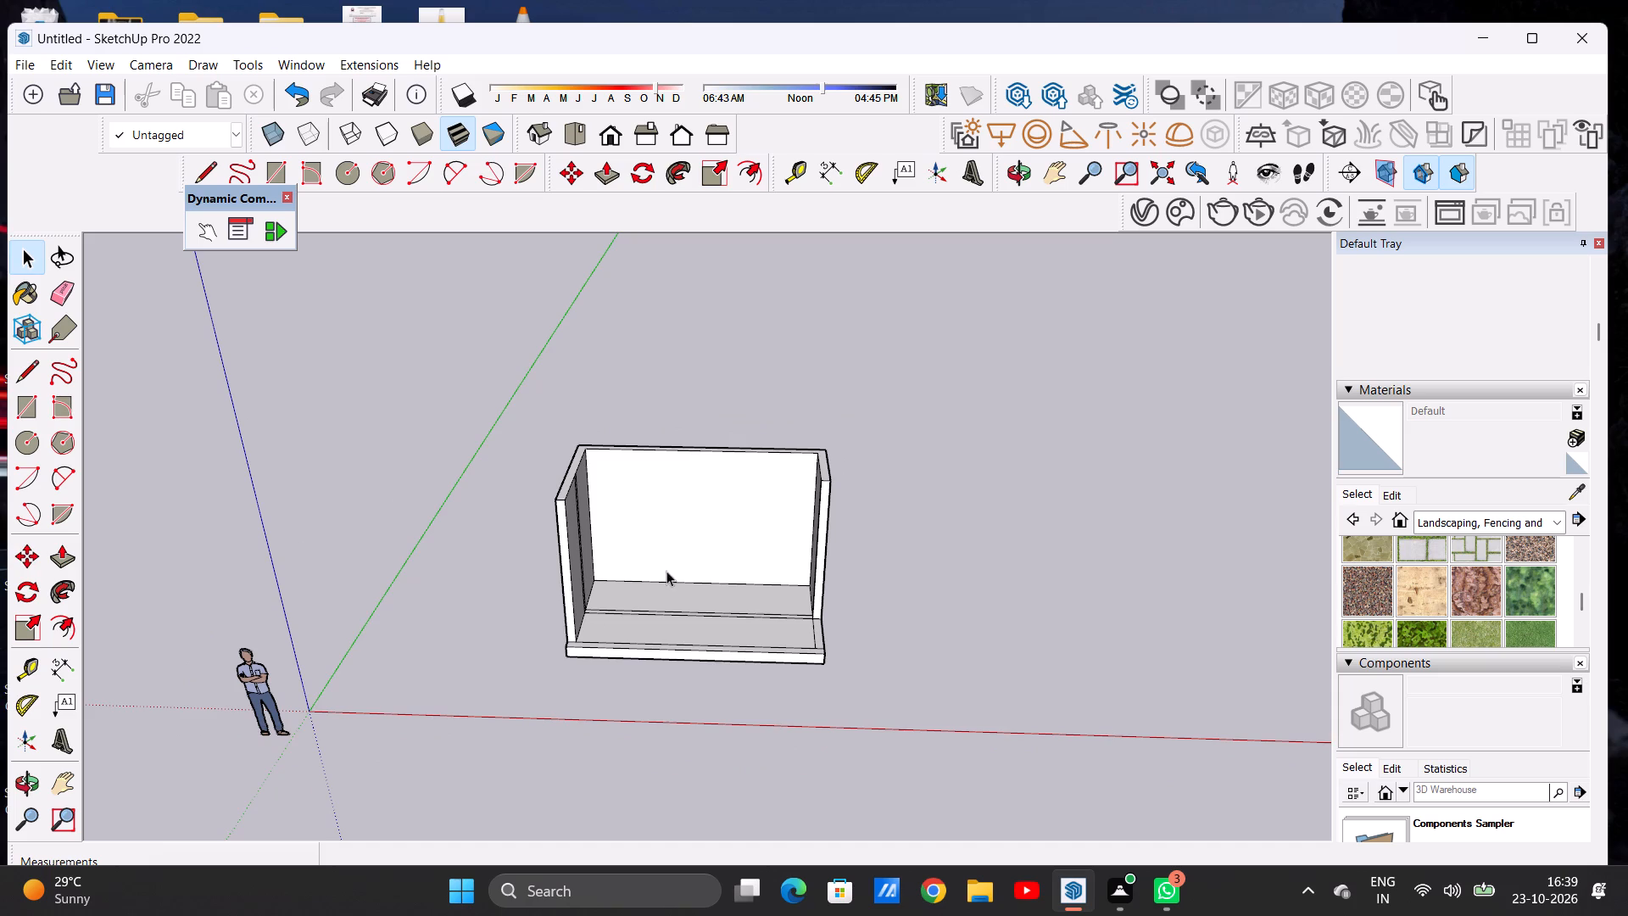
middle_click_drag(671, 570, 670, 444)
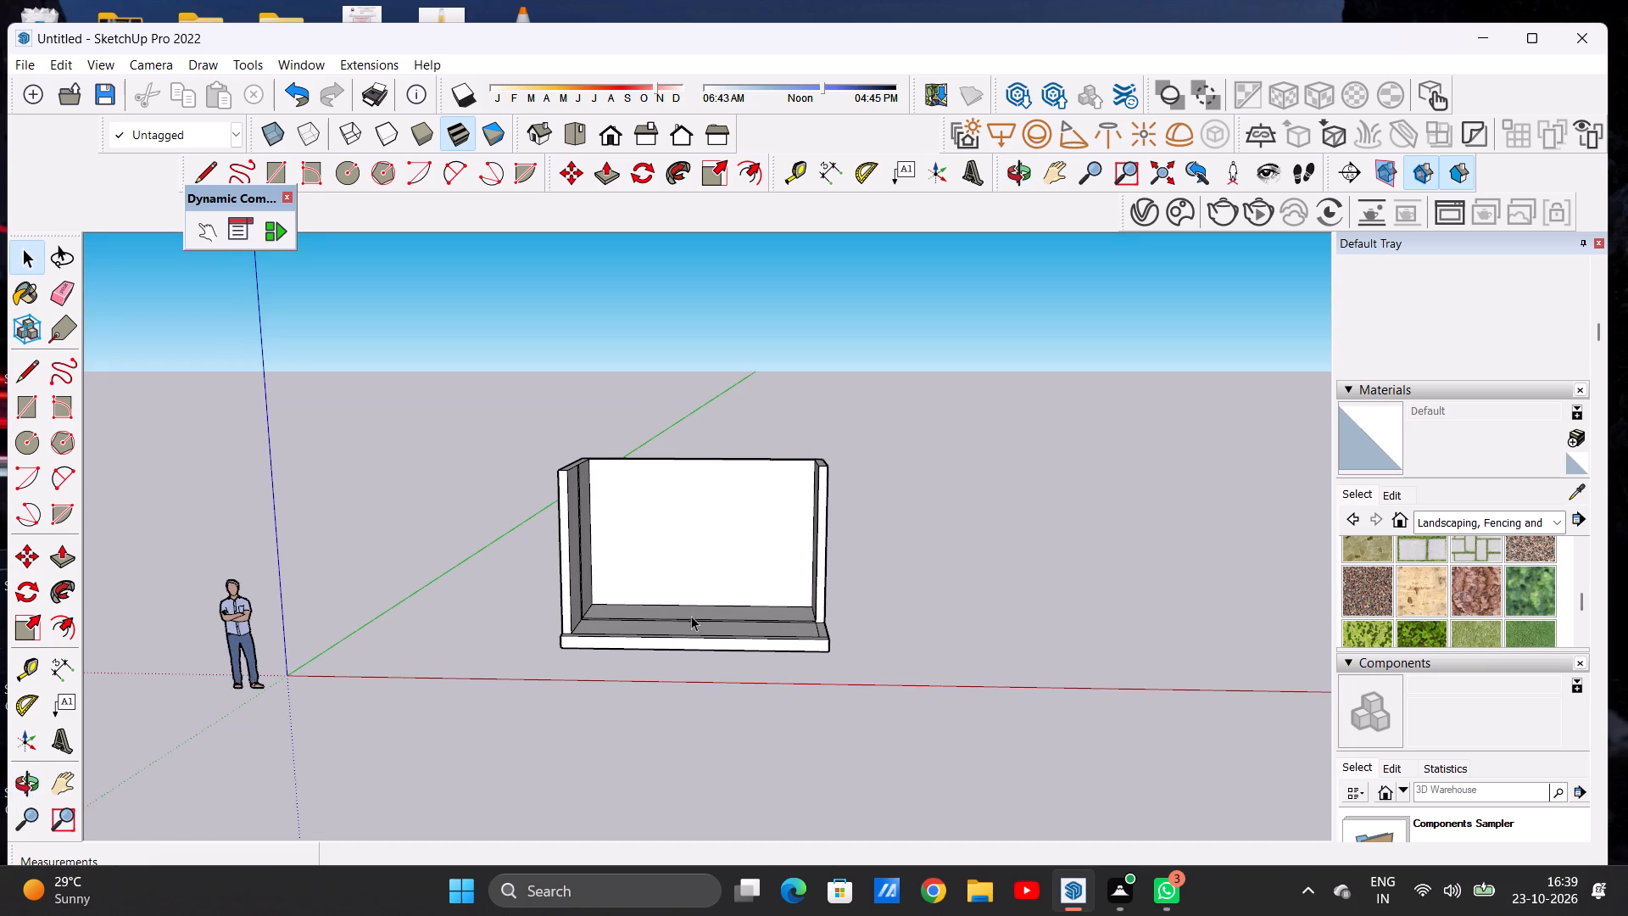
scroll(674, 651, "up", 7)
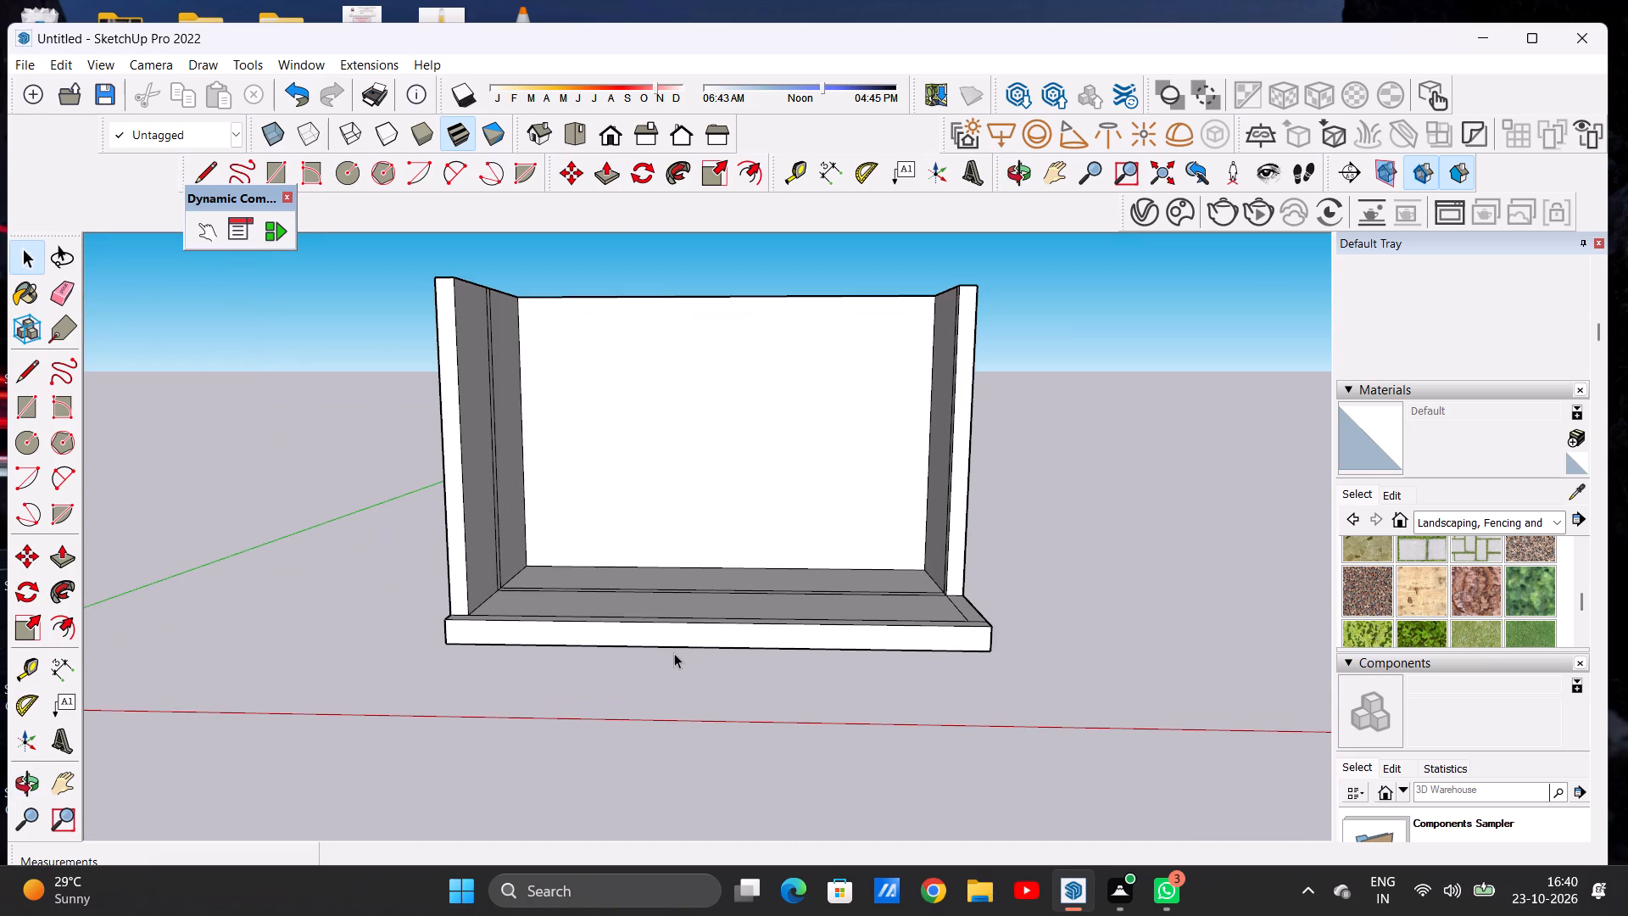
scroll(694, 651, "down", 1)
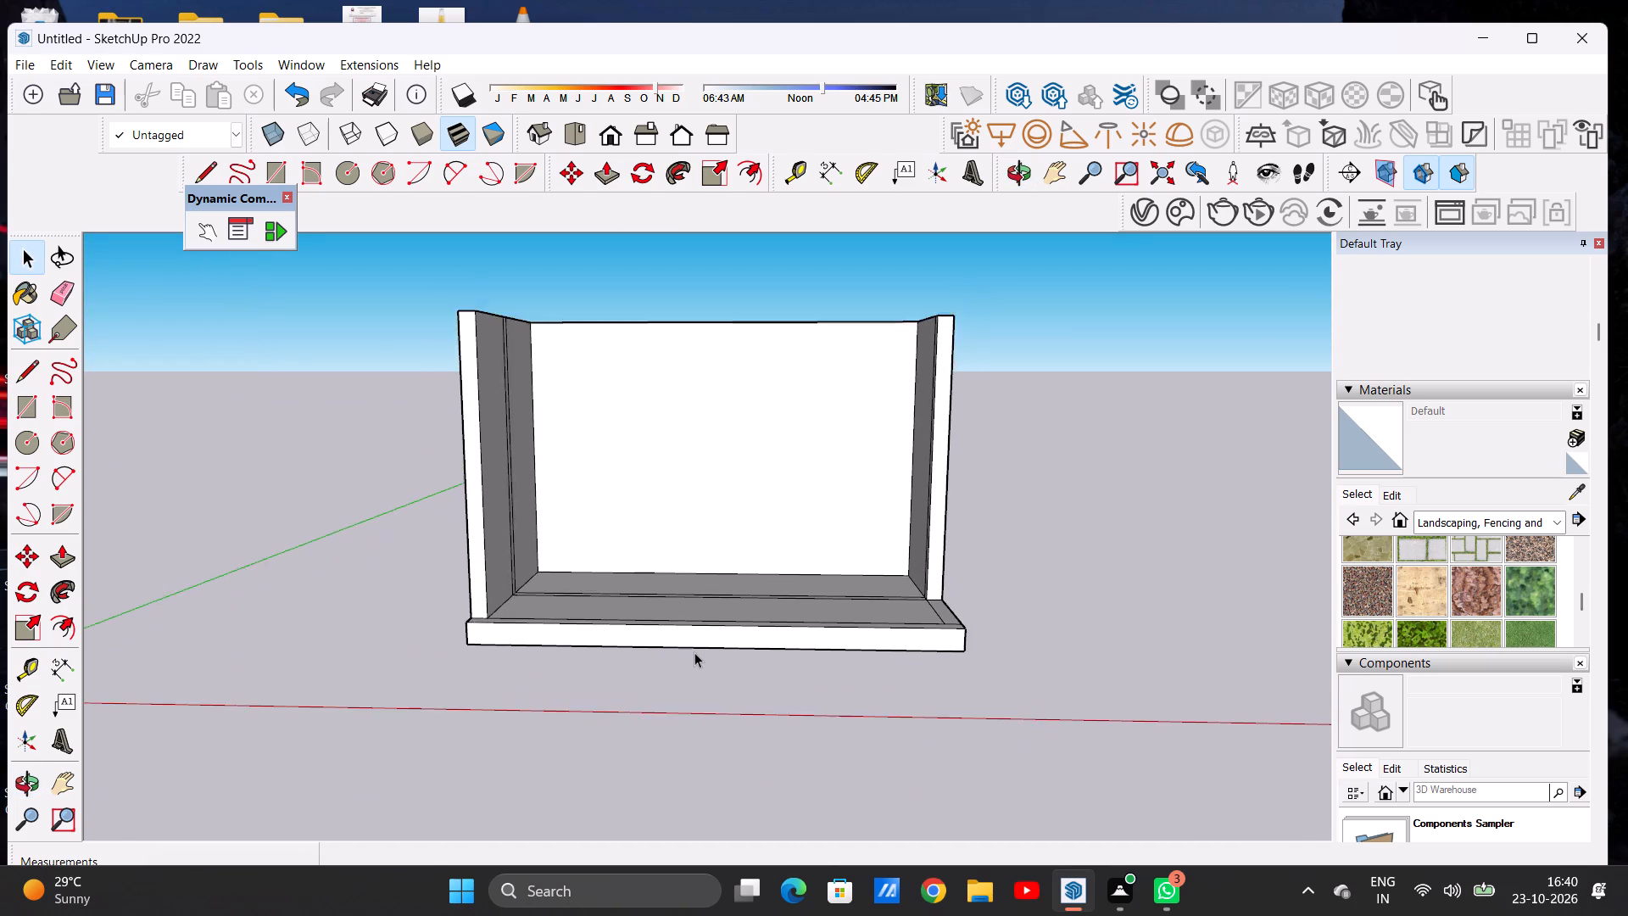
scroll(694, 652, "down", 3)
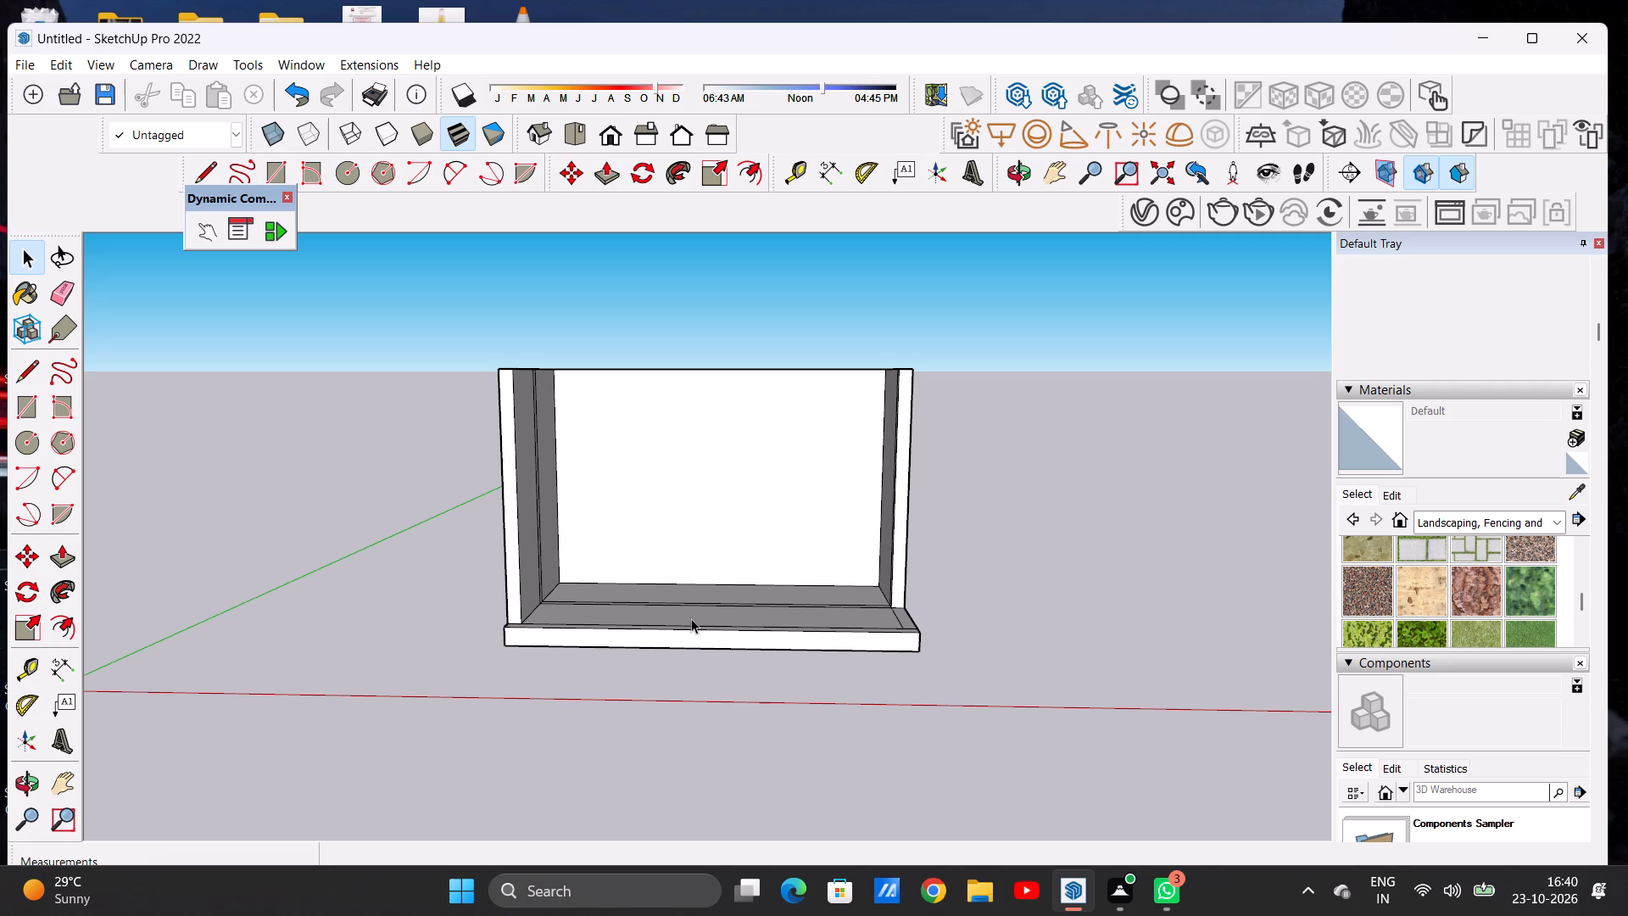
scroll(648, 633, "down", 4)
scroll(709, 490, "up", 6)
Push/Pull the dividing strip across the slab up to the top of the 10' perimeter walls.
middle_click_drag(743, 550, 740, 564)
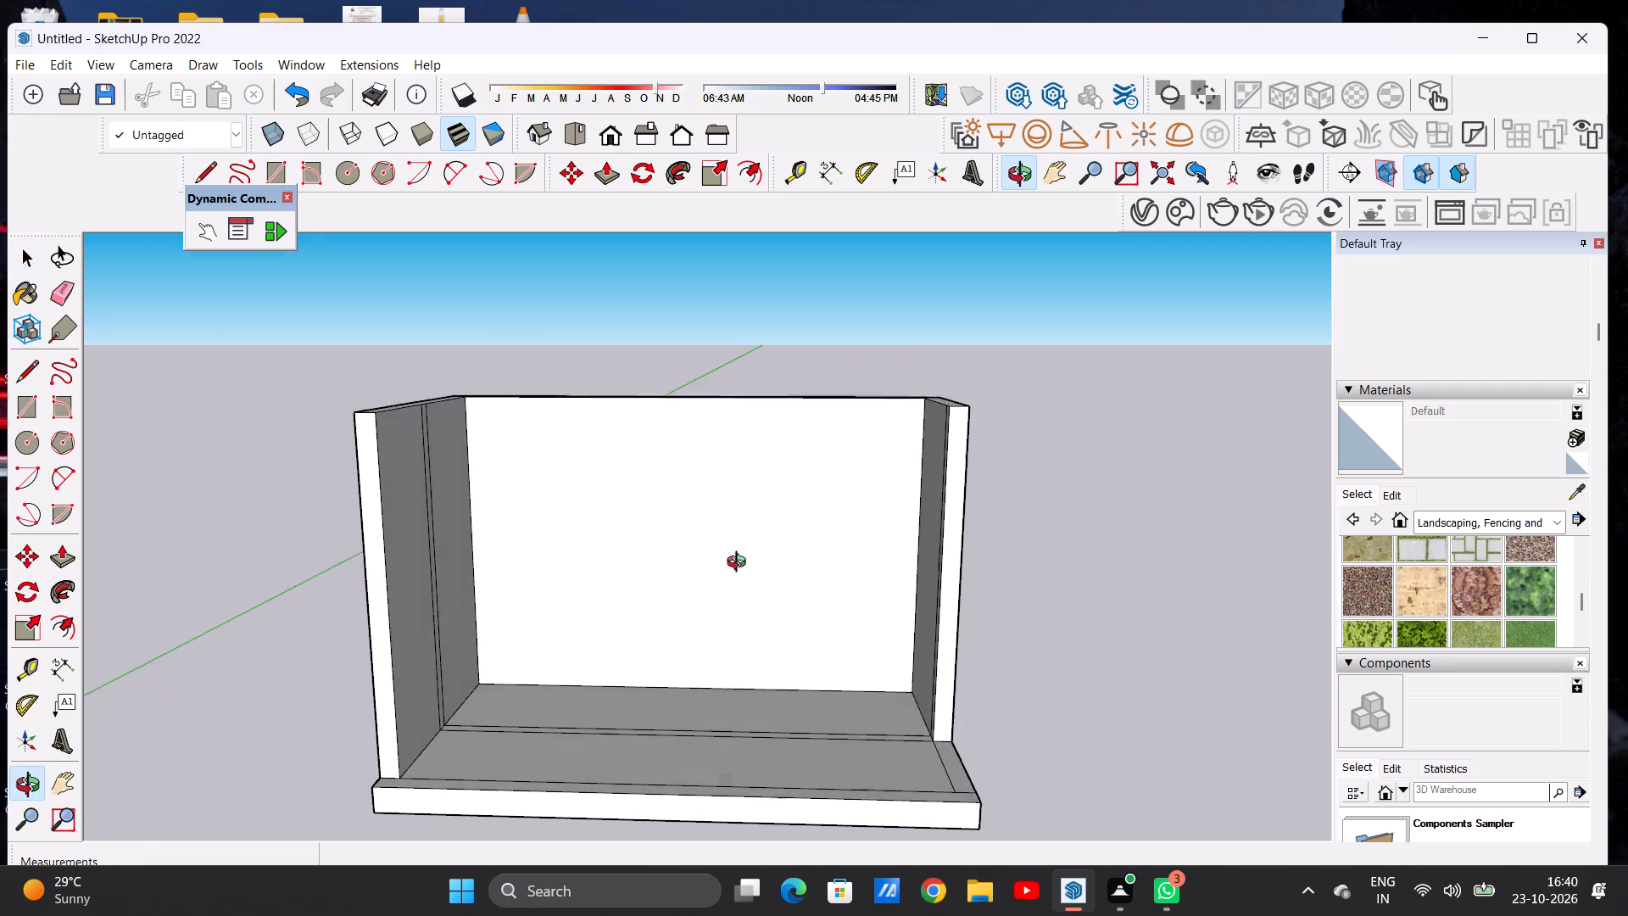
middle_click_drag(740, 564, 780, 732)
scroll(829, 718, "up", 2)
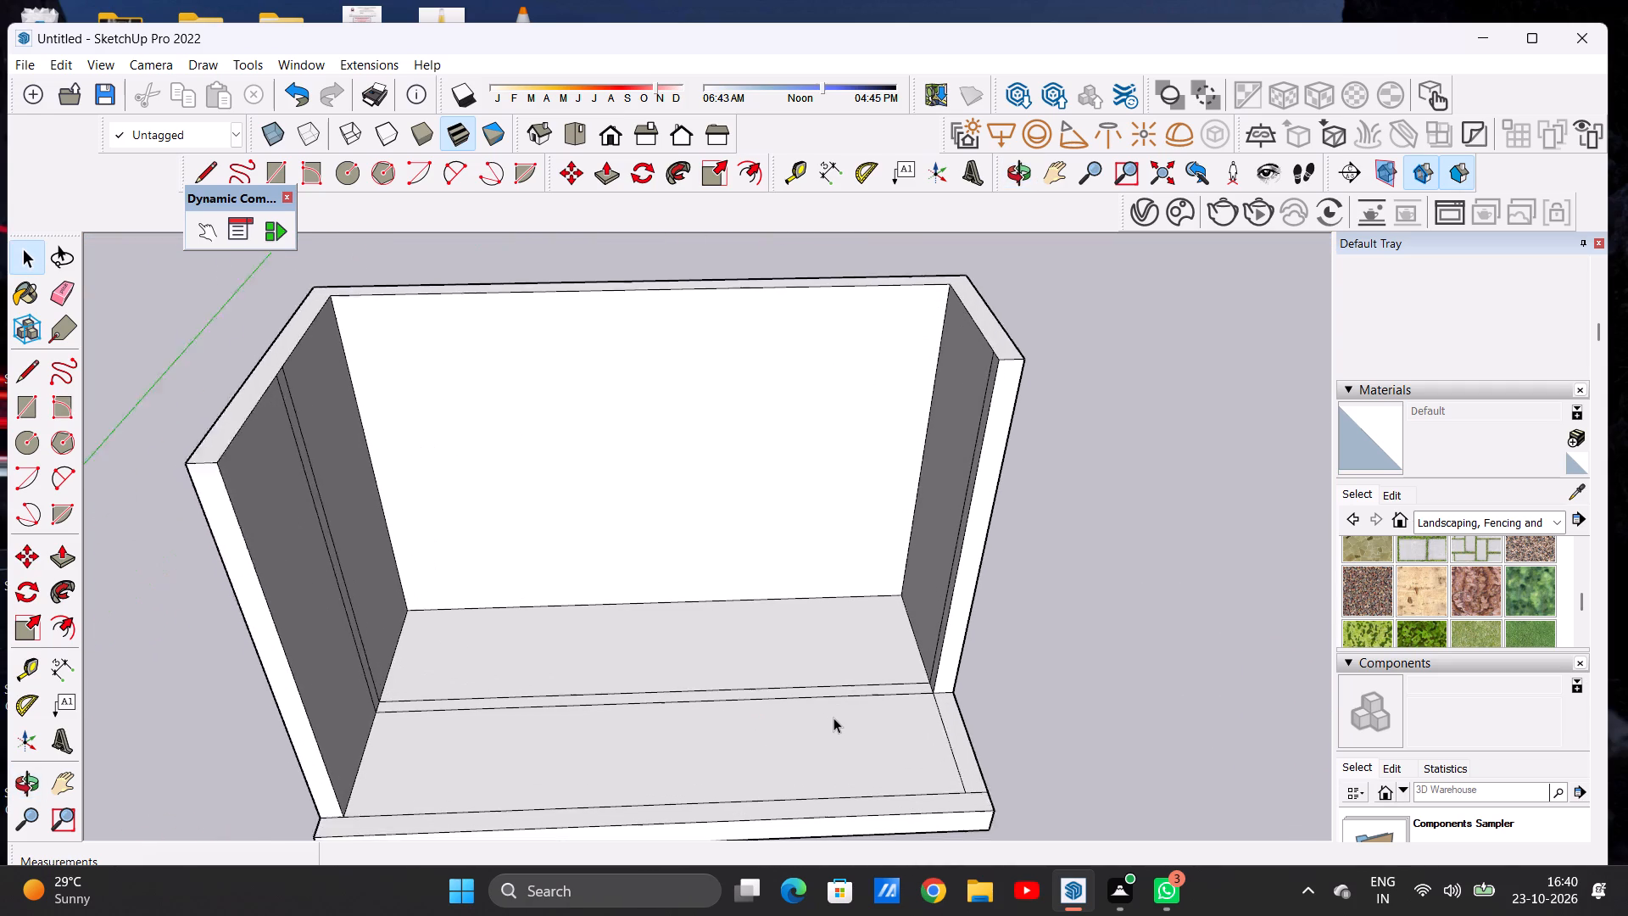
scroll(834, 718, "up", 1)
key("p")
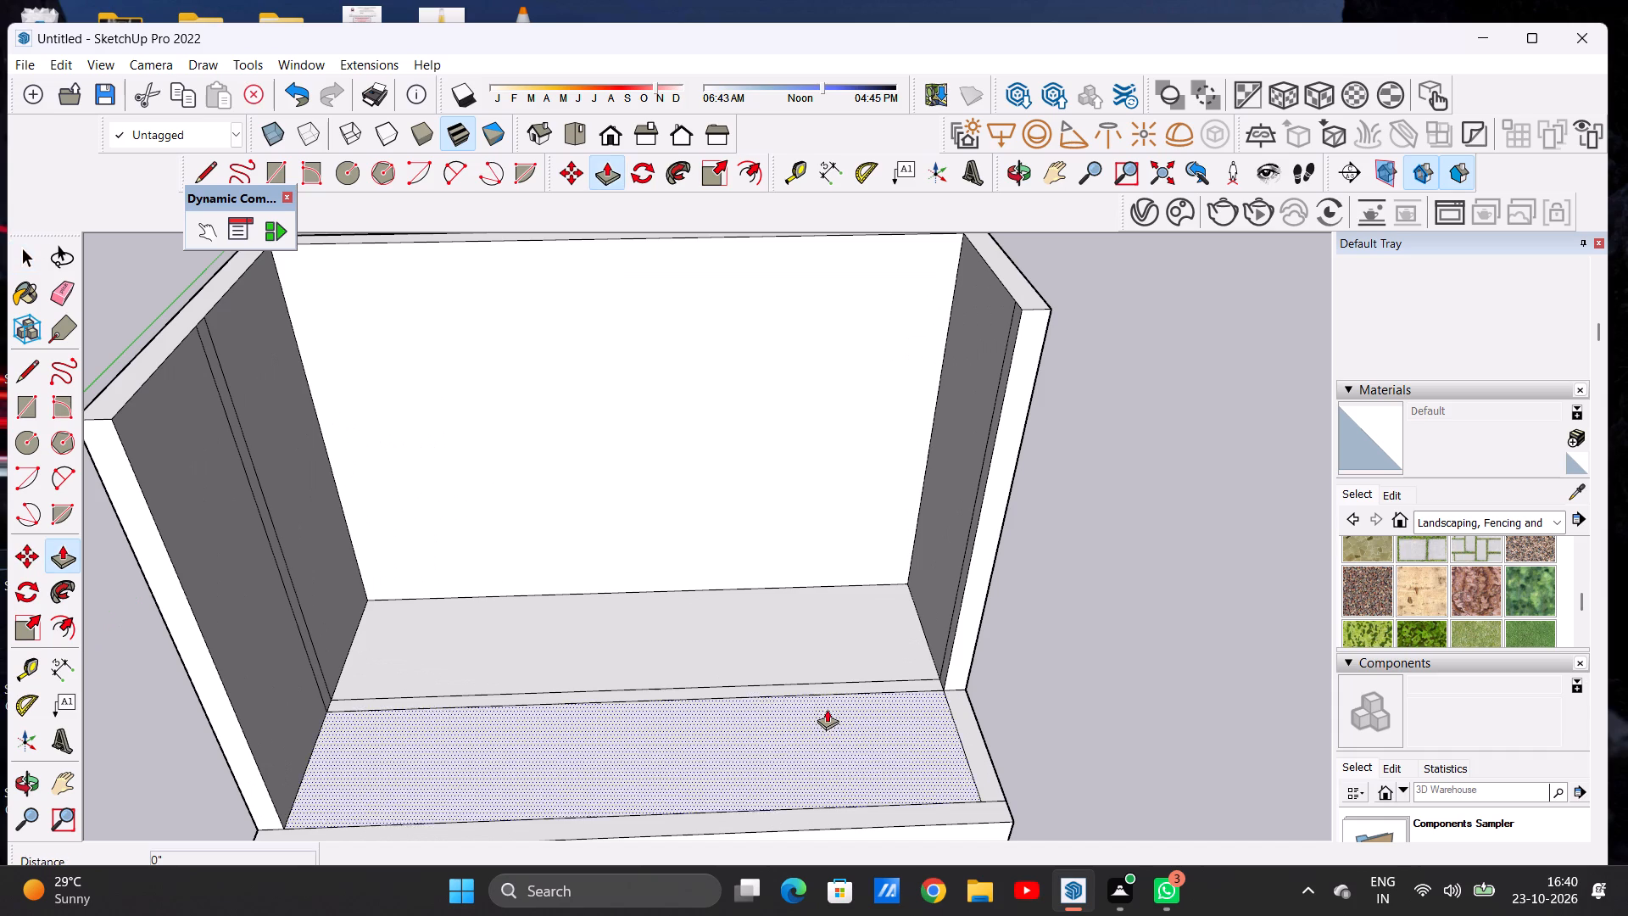
scroll(902, 690, "up", 13)
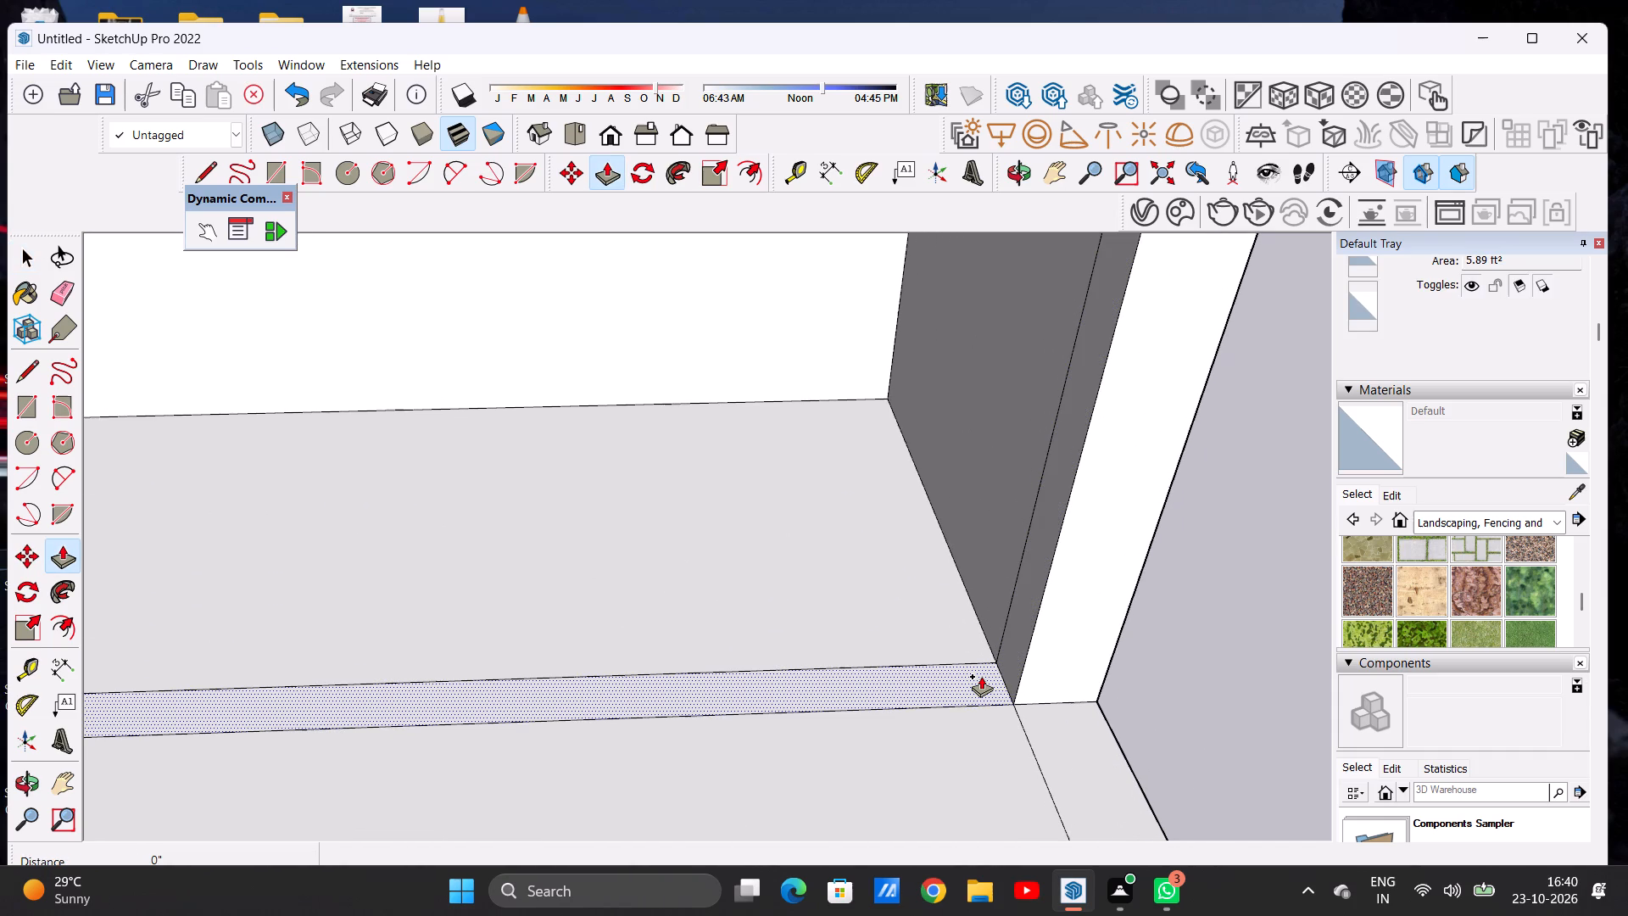
left_click(981, 674)
scroll(1004, 567, "down", 8)
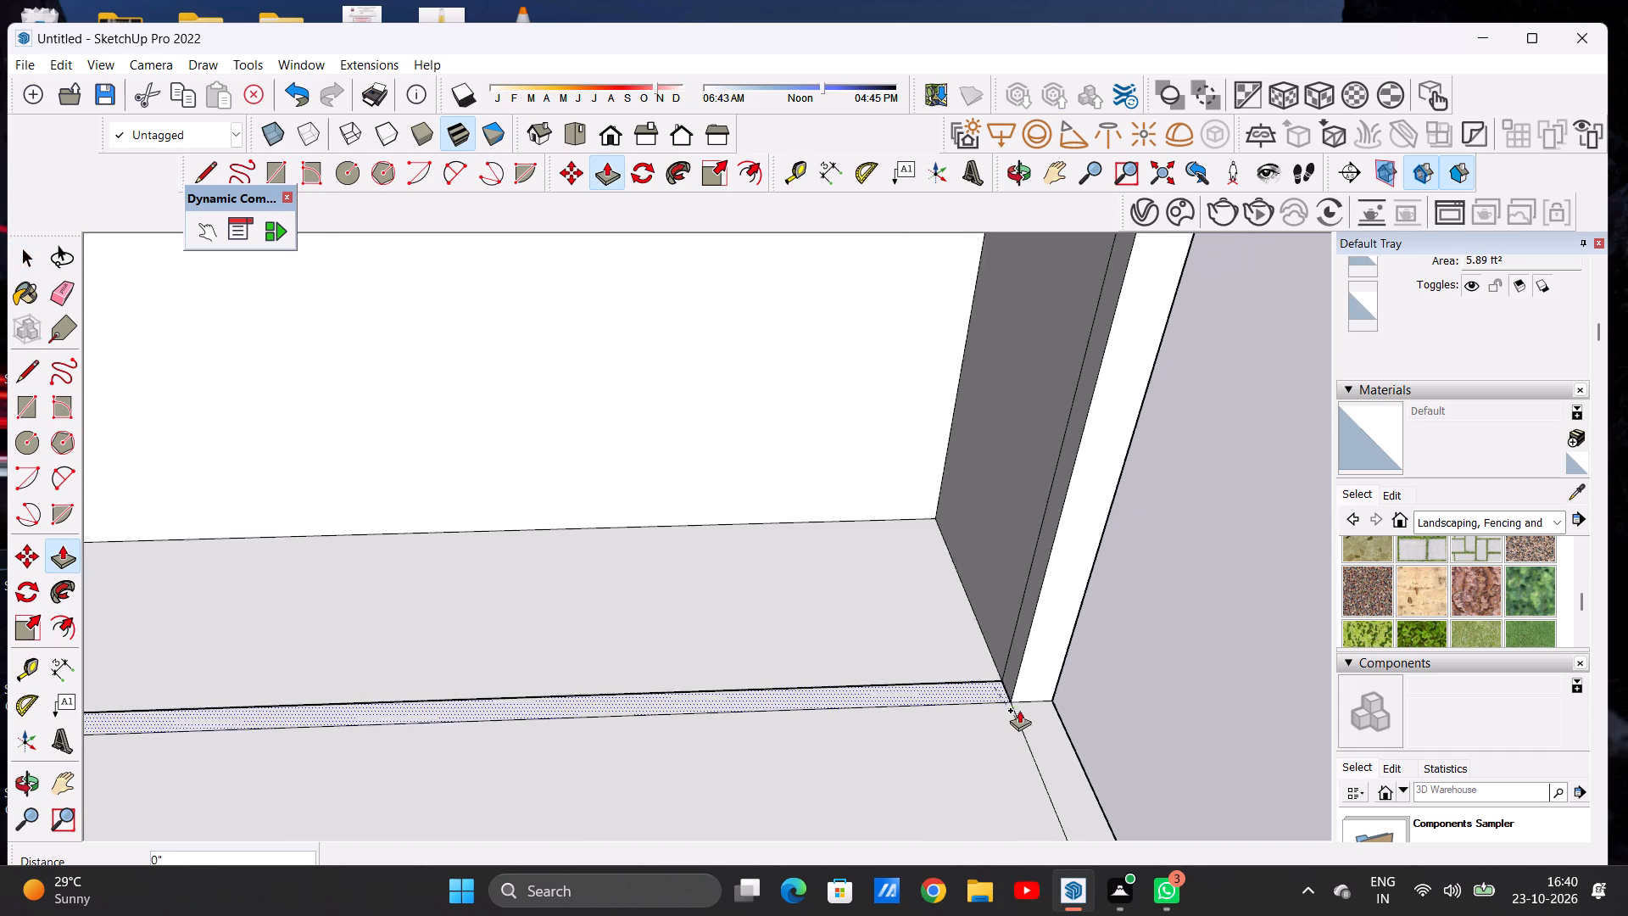
scroll(1014, 707, "down", 12)
scroll(997, 476, "up", 13)
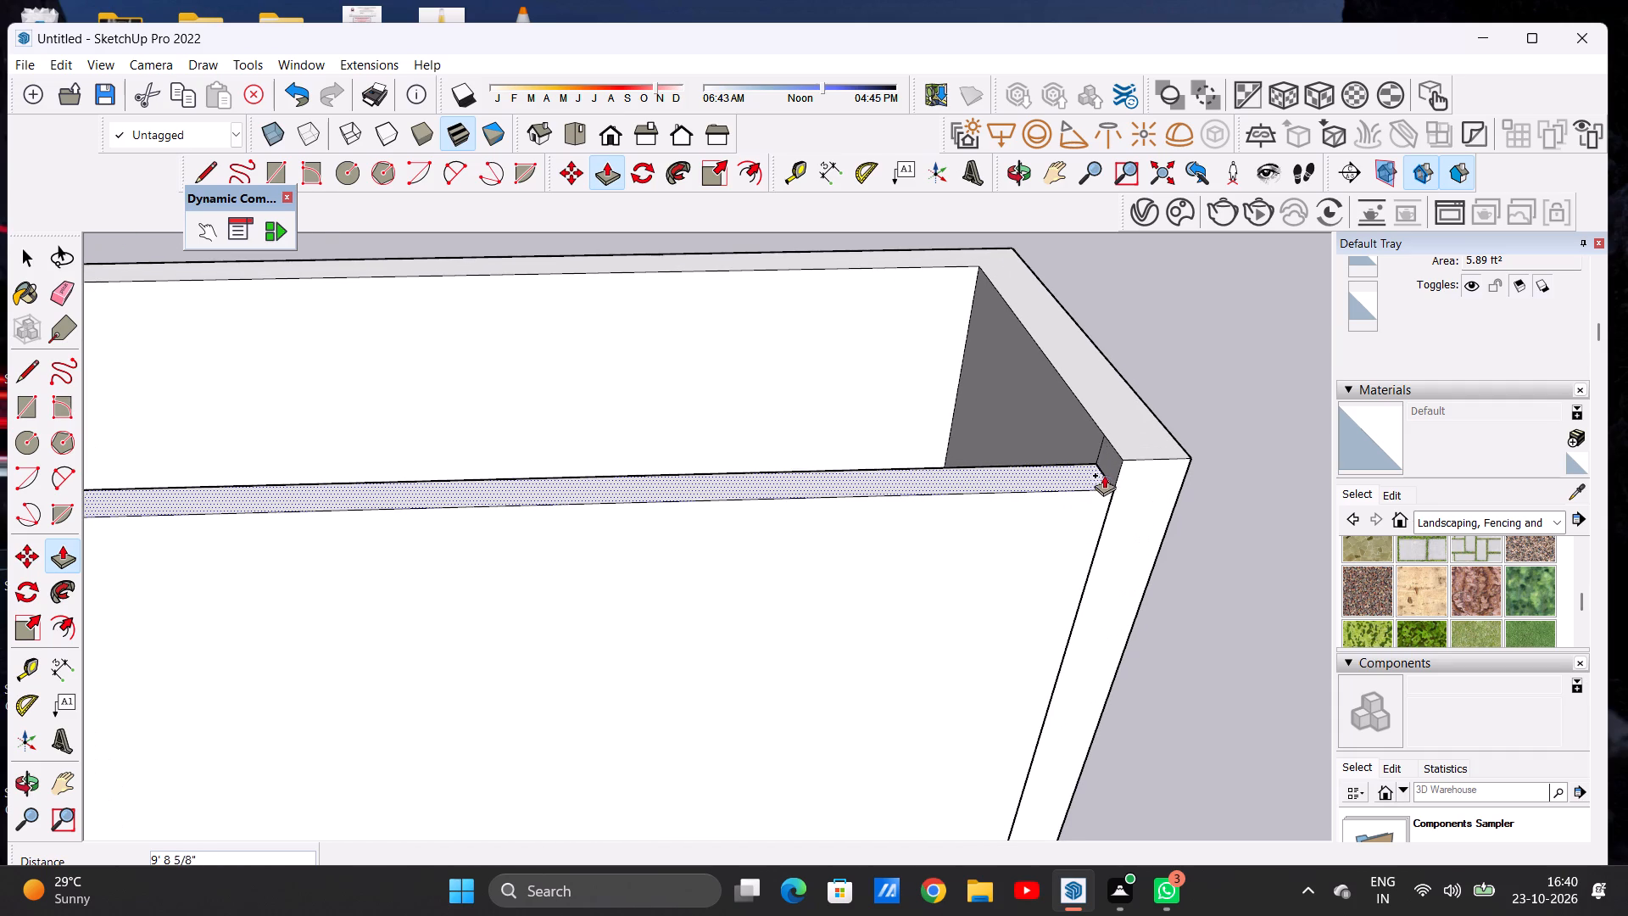
left_click(1120, 463)
key("space")
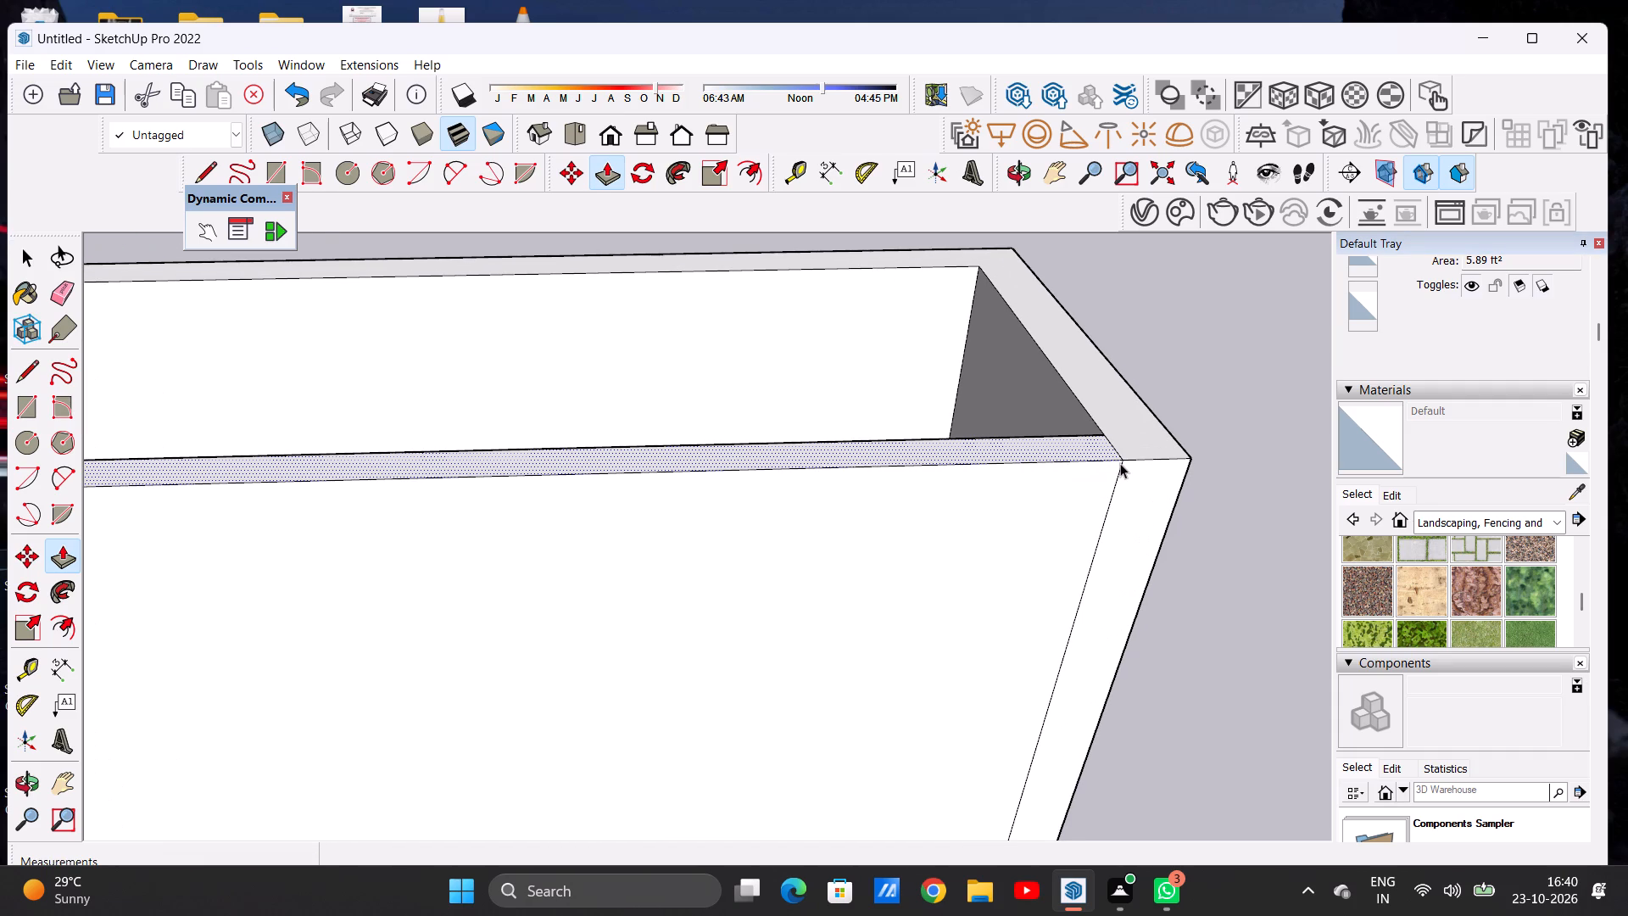
Draw a line about 9" long across the slab's front perimeter strip, near the middle of its length.
scroll(651, 656, "down", 18)
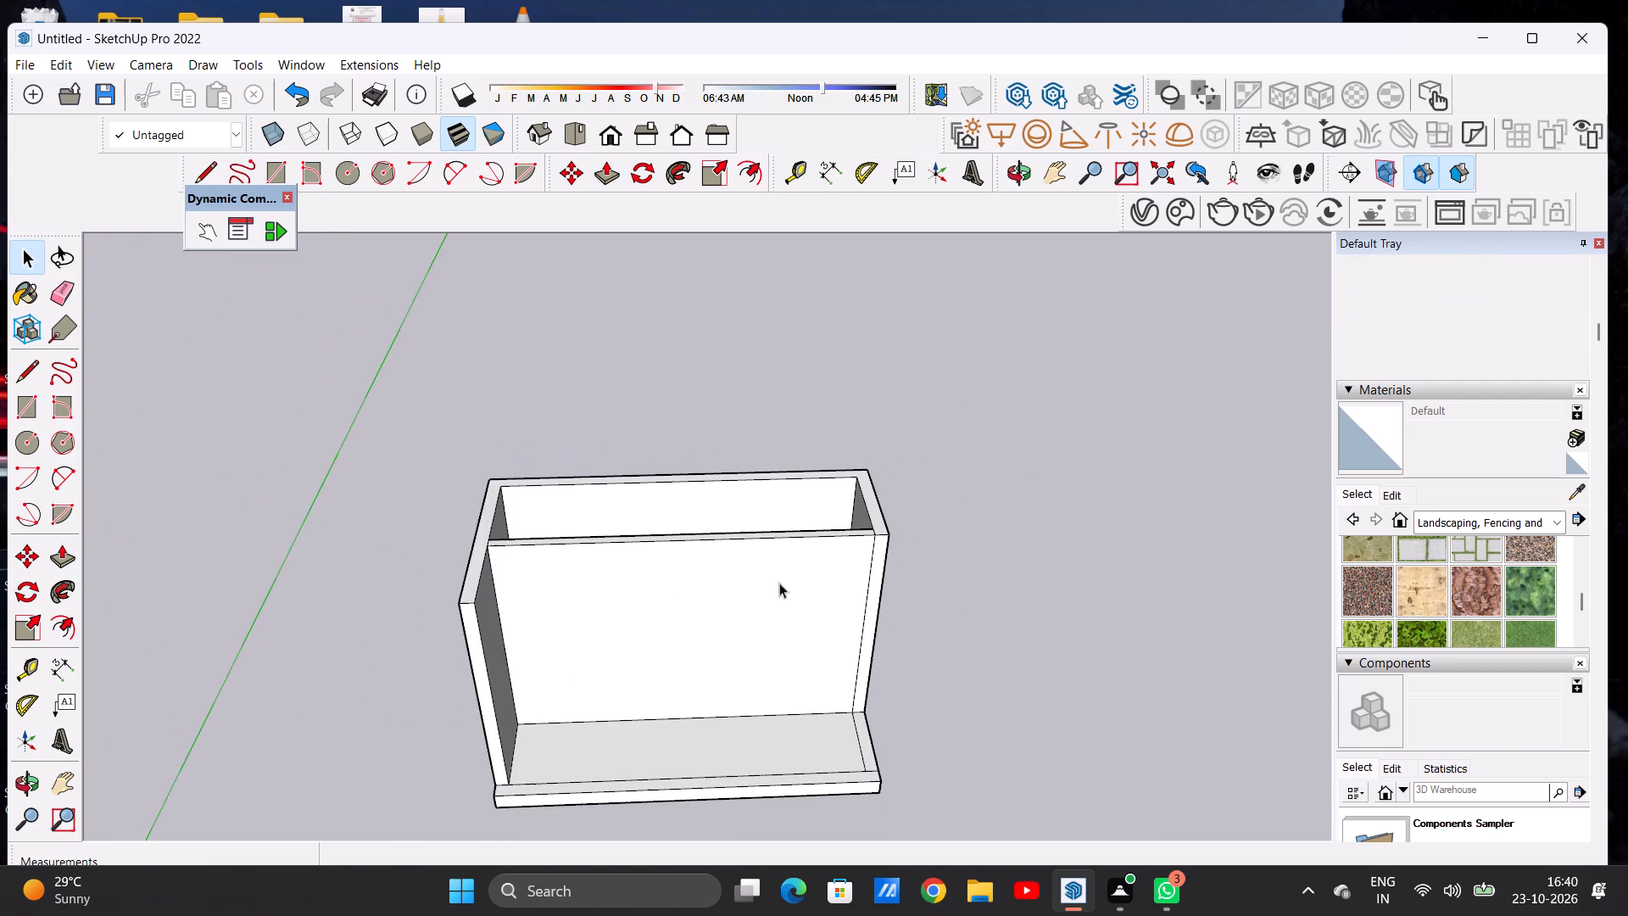
middle_click_drag(633, 690, 600, 521)
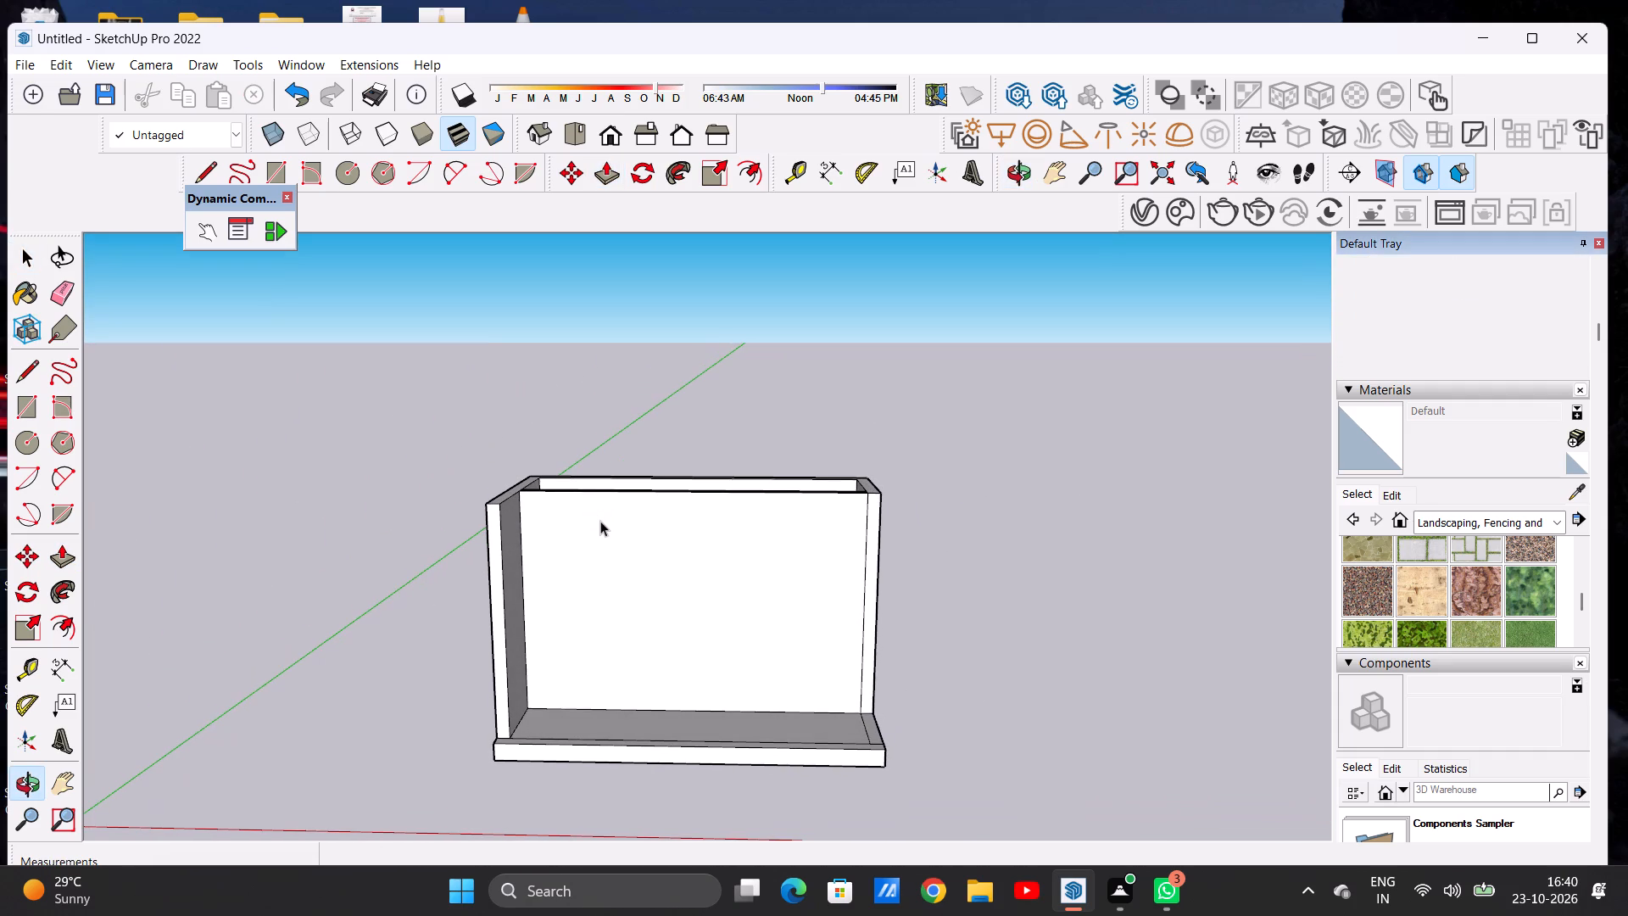
scroll(755, 595, "down", 5)
scroll(699, 631, "up", 6)
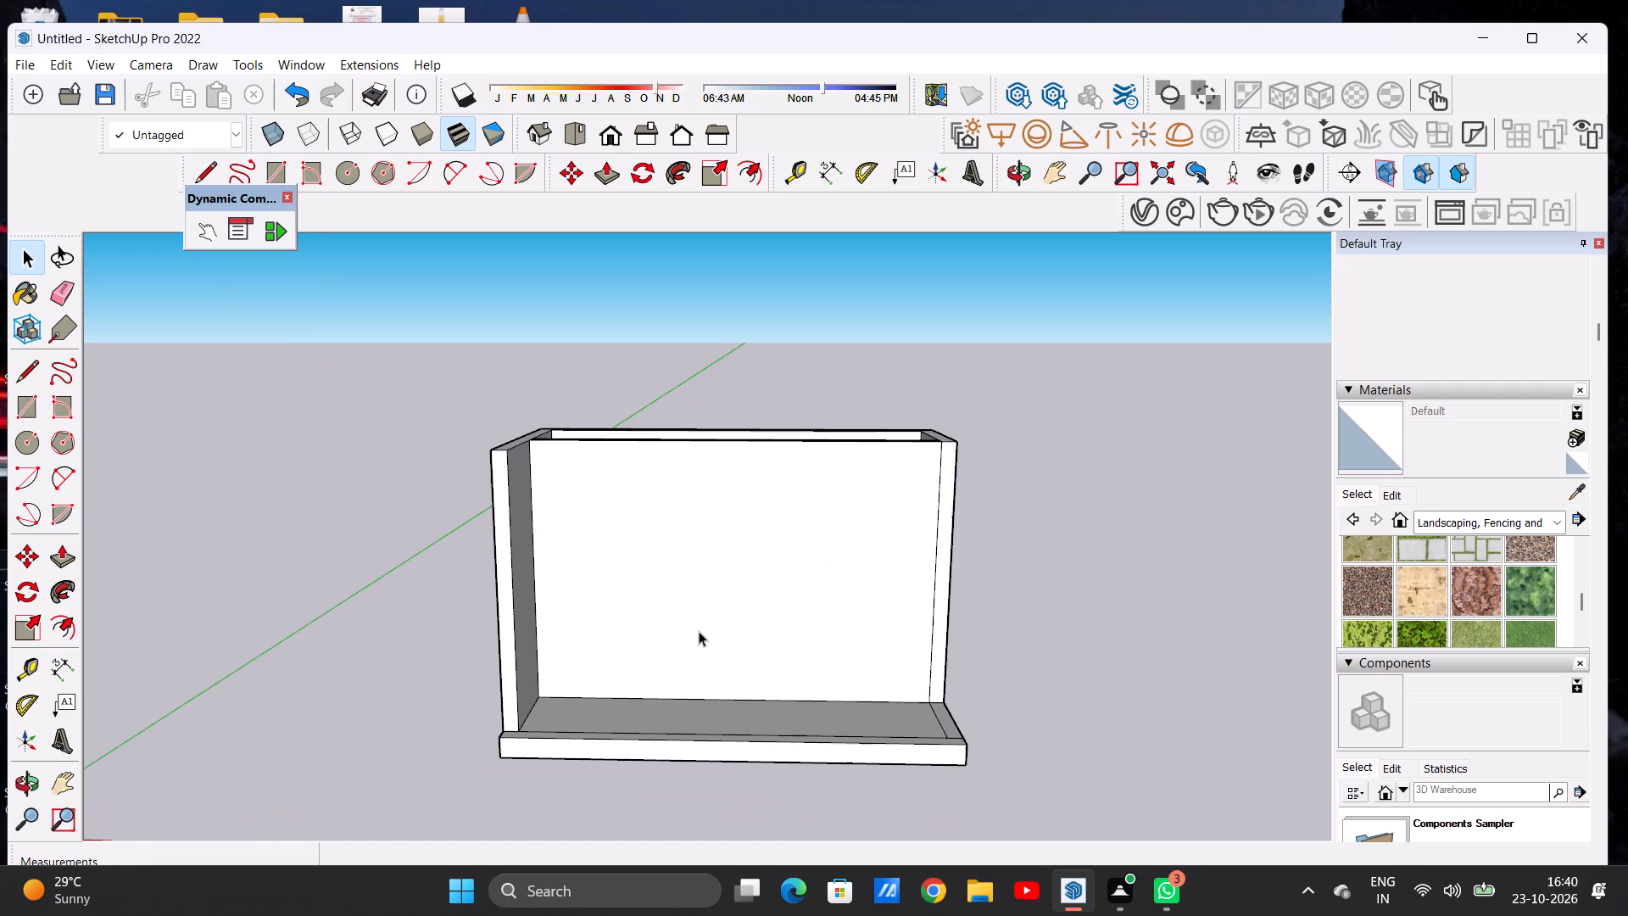
scroll(661, 624, "up", 1)
scroll(627, 627, "down", 1)
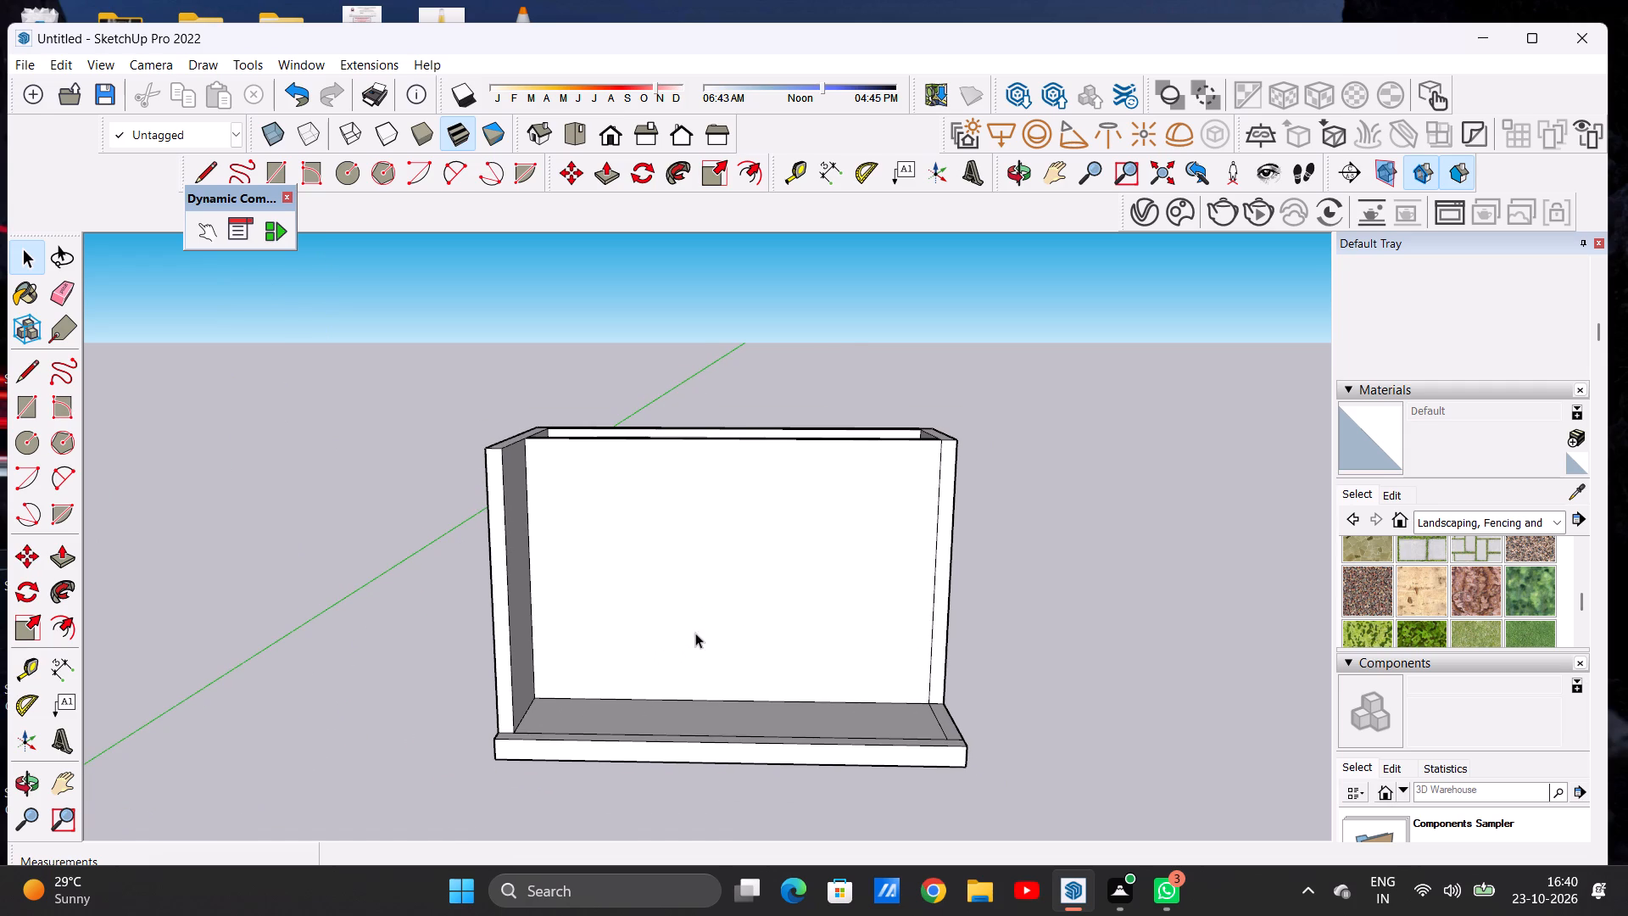
middle_click_drag(709, 603, 722, 681)
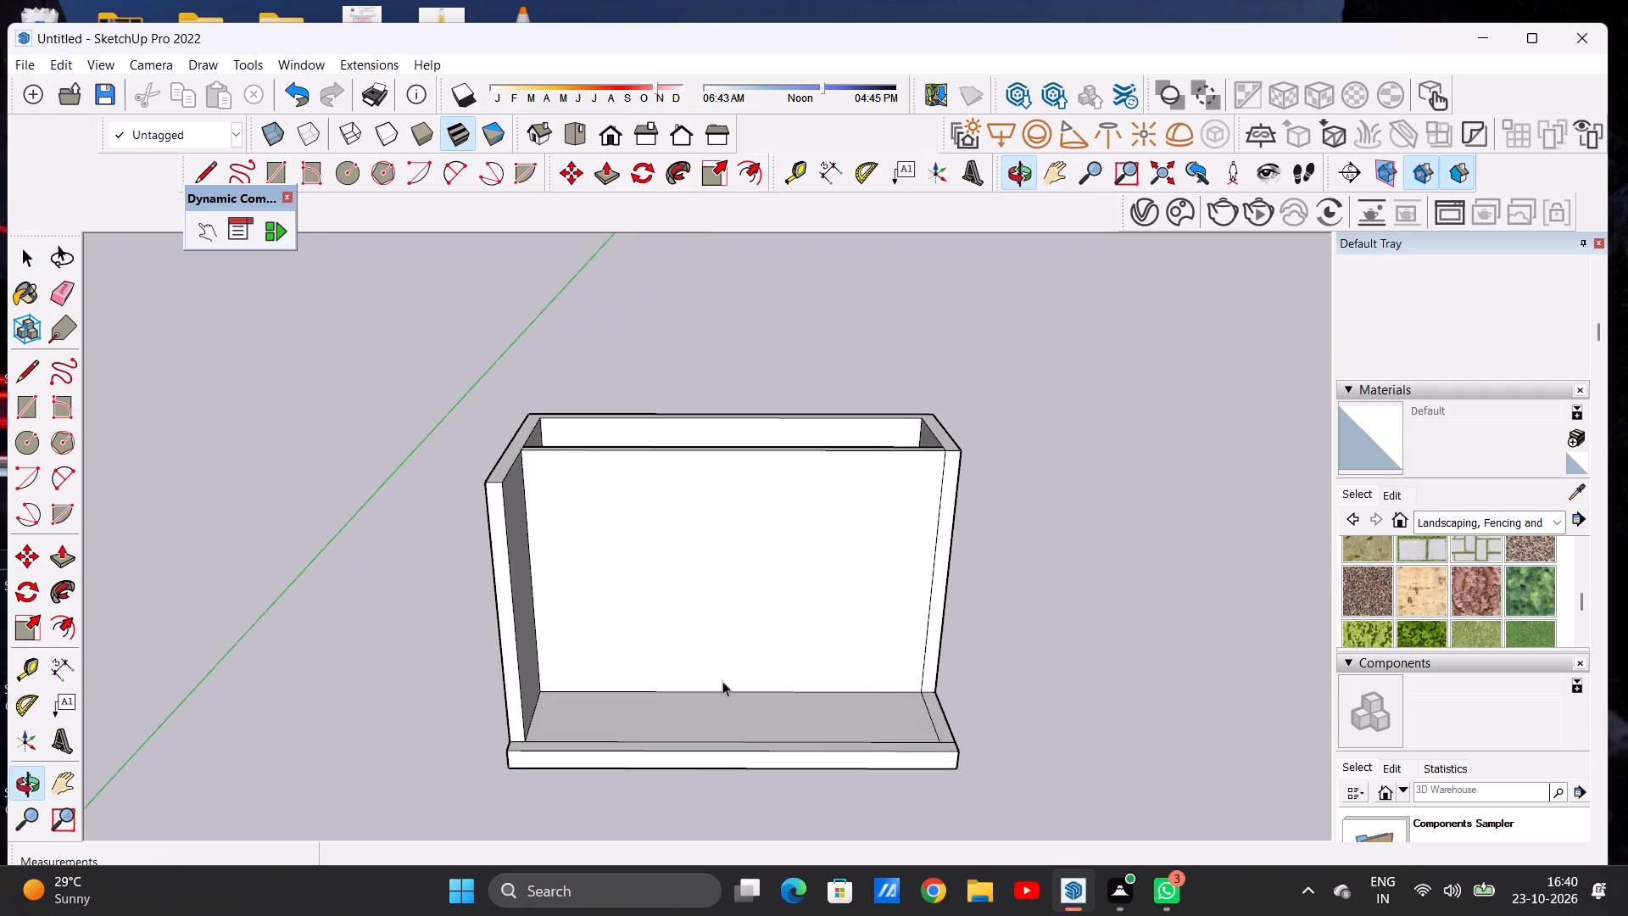
scroll(758, 777, "up", 3)
middle_click_drag(794, 729, 801, 805)
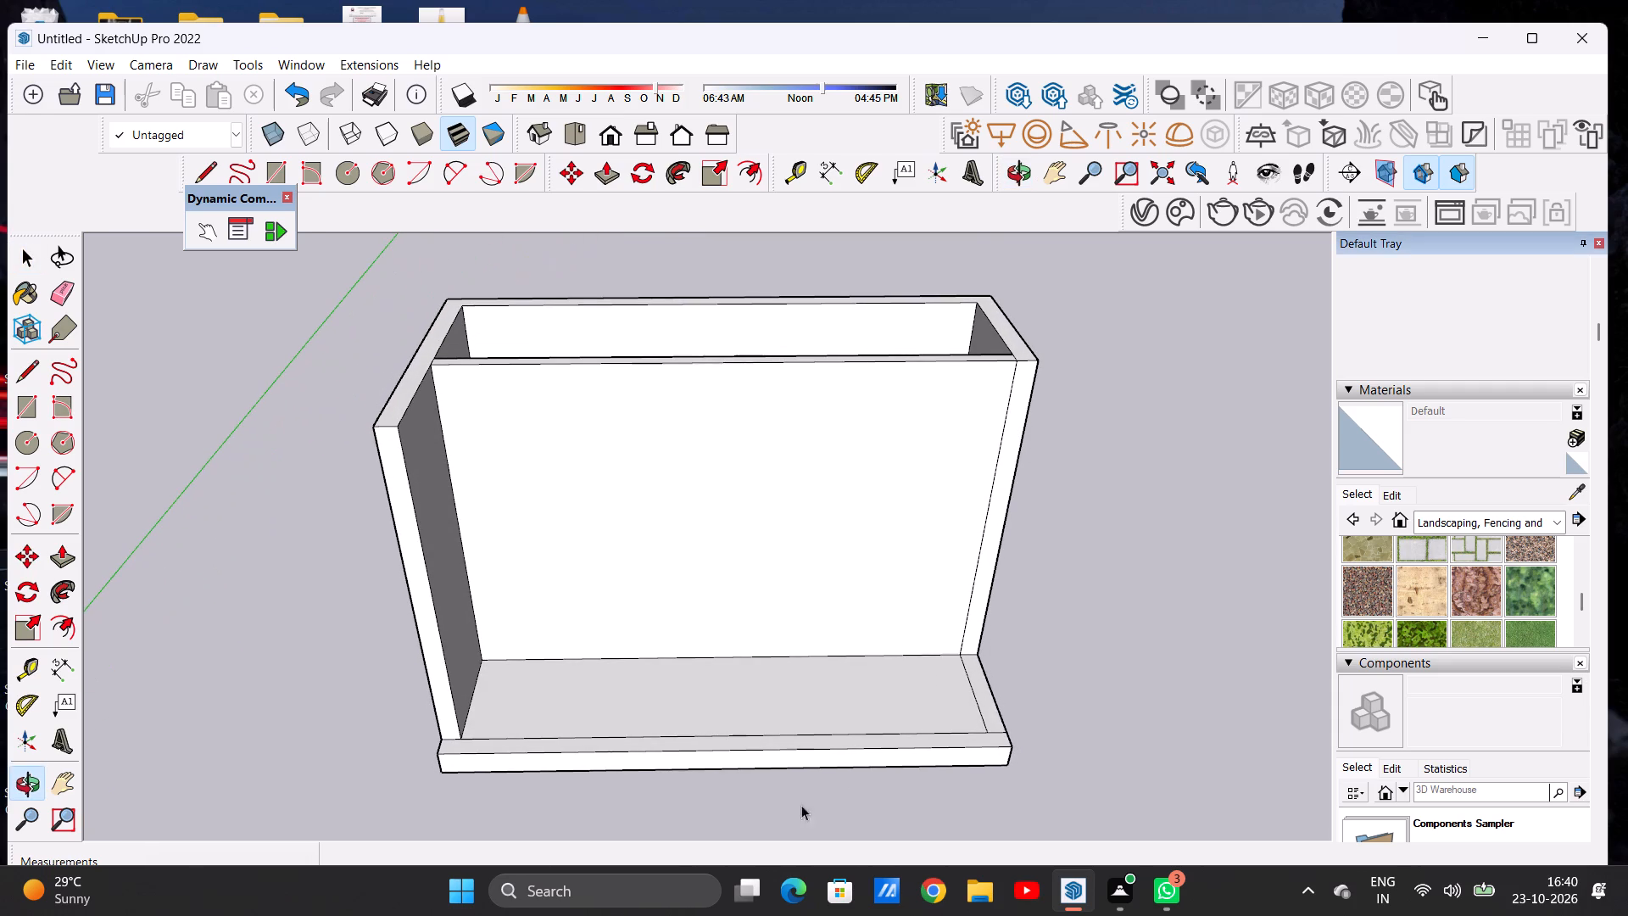
key("l")
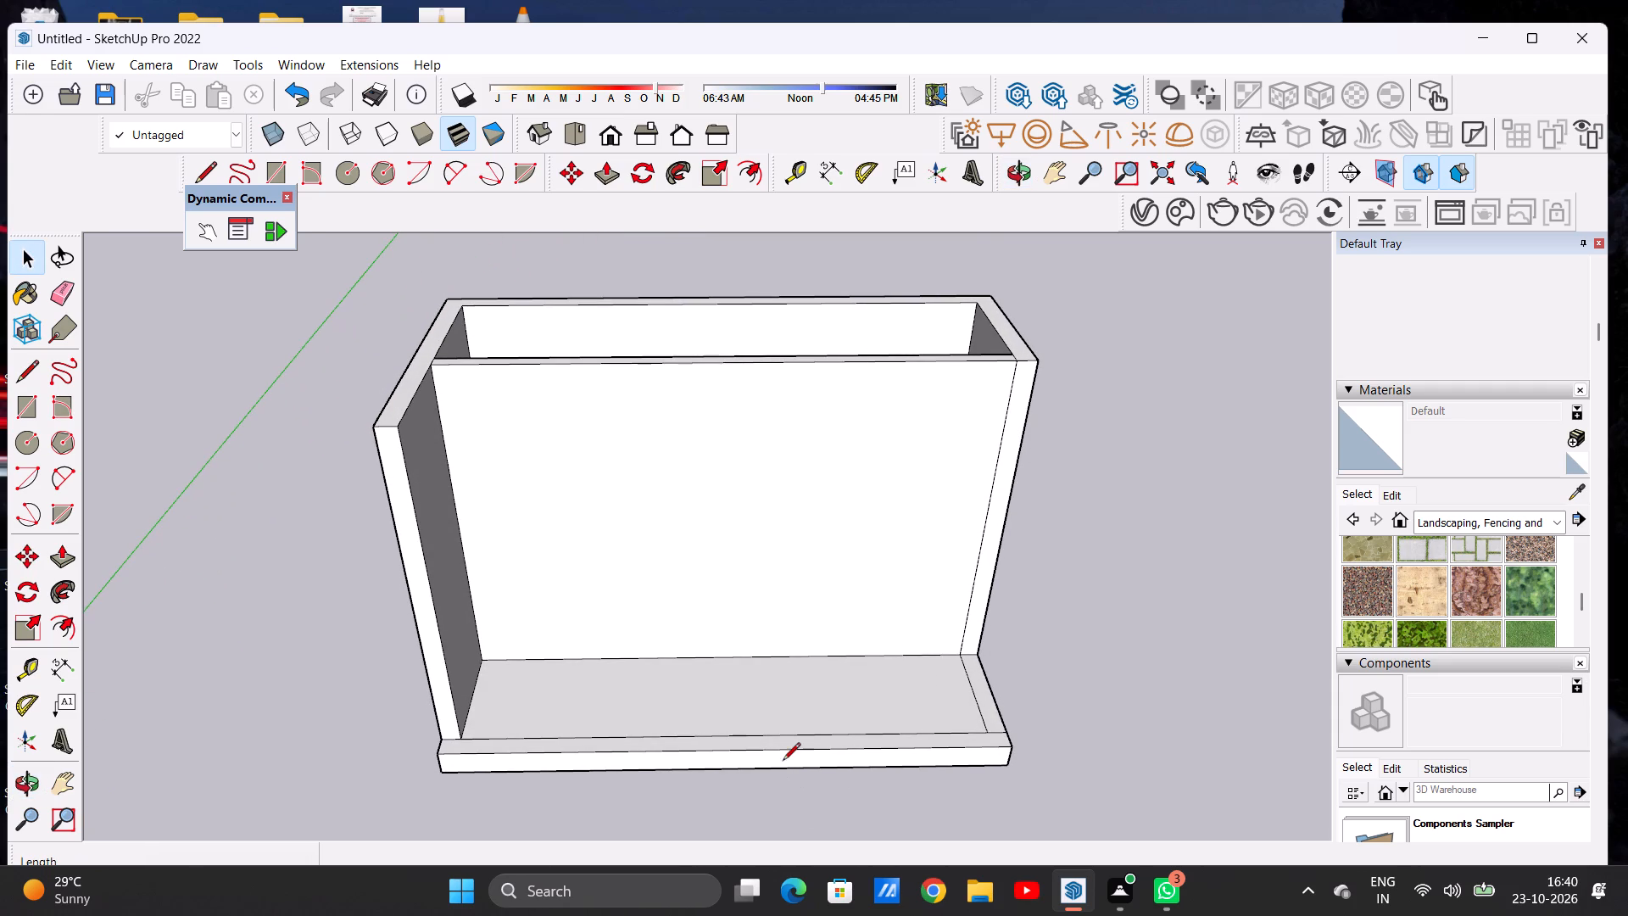
left_click(750, 733)
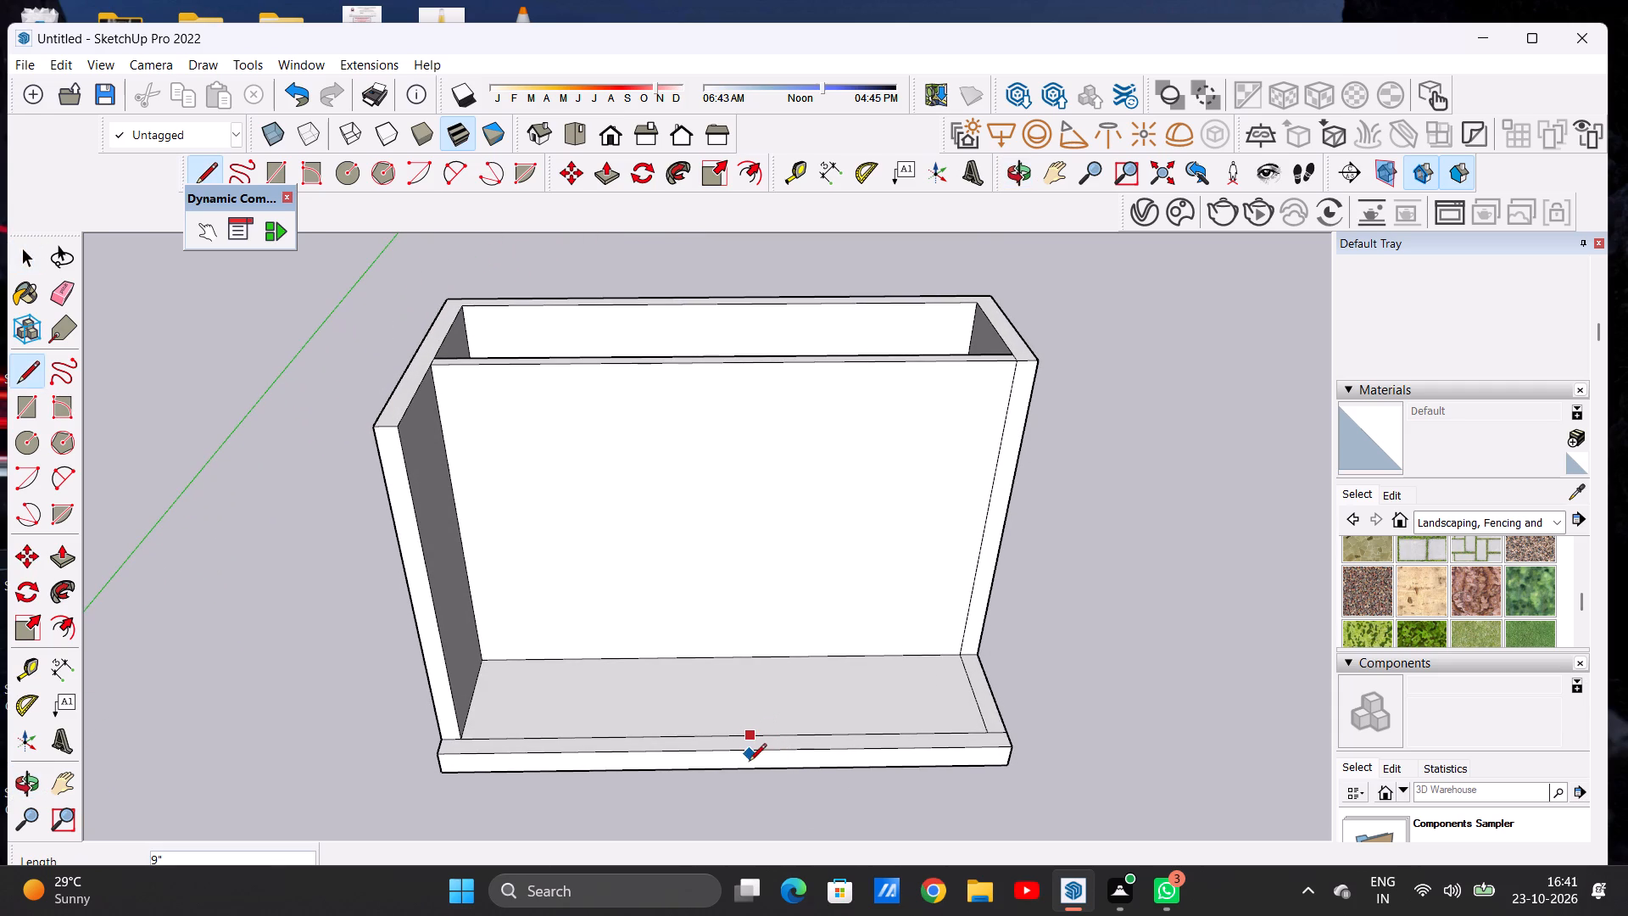
left_click(751, 756)
key("space")
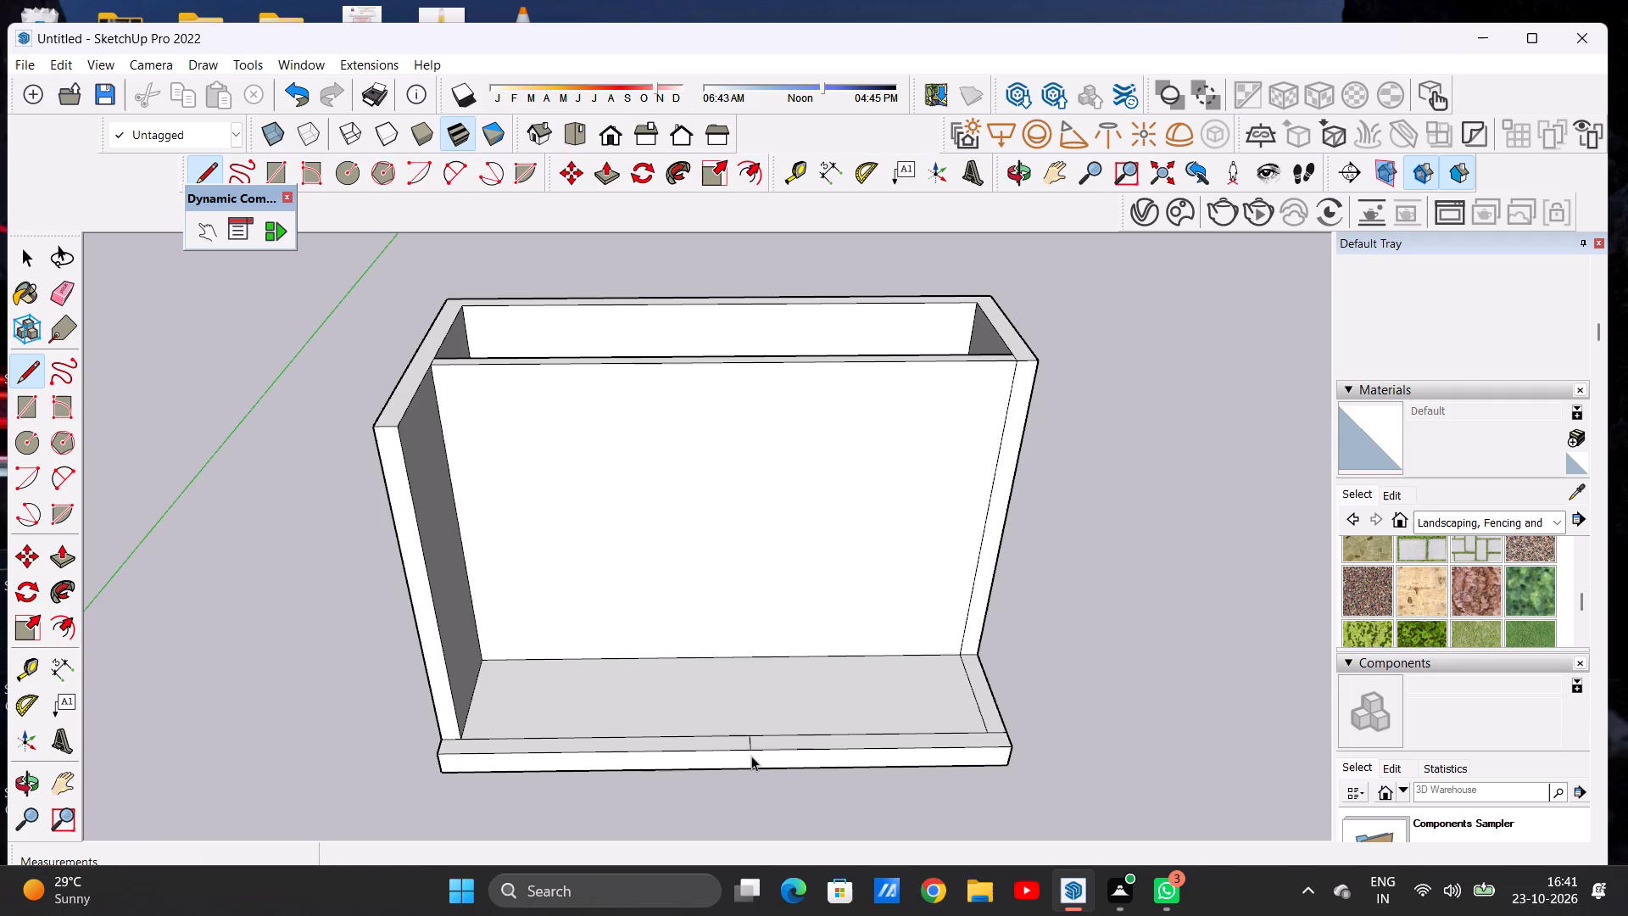
Examine the raised dividing wall and the split front strip of the slab from several angles.
scroll(987, 740, "up", 6)
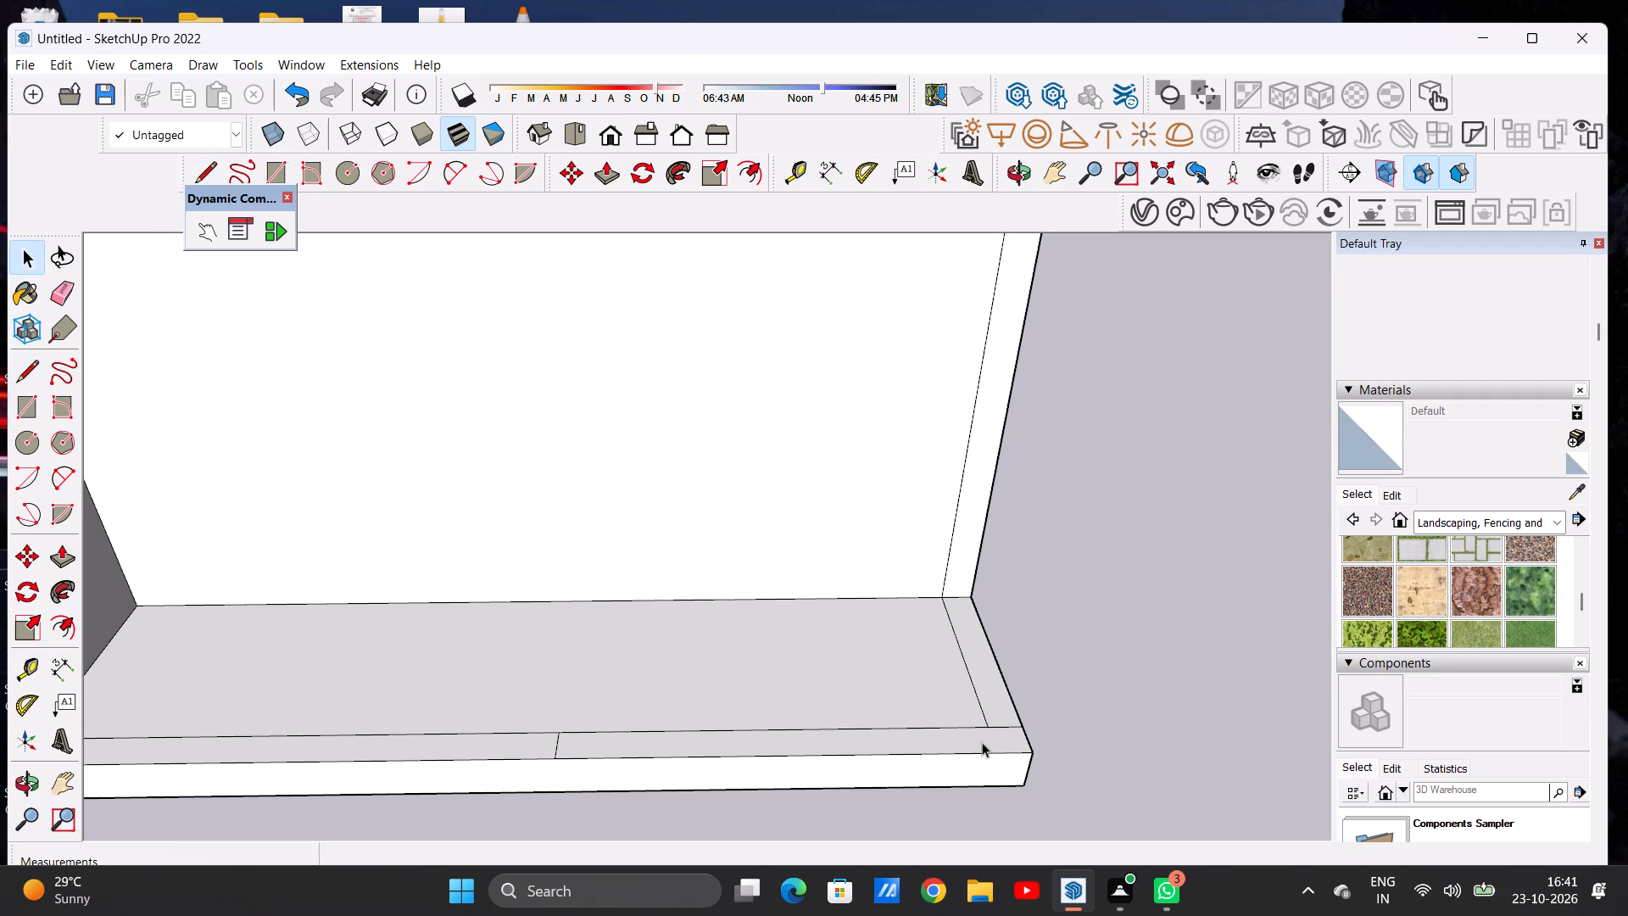
scroll(556, 753, "down", 6)
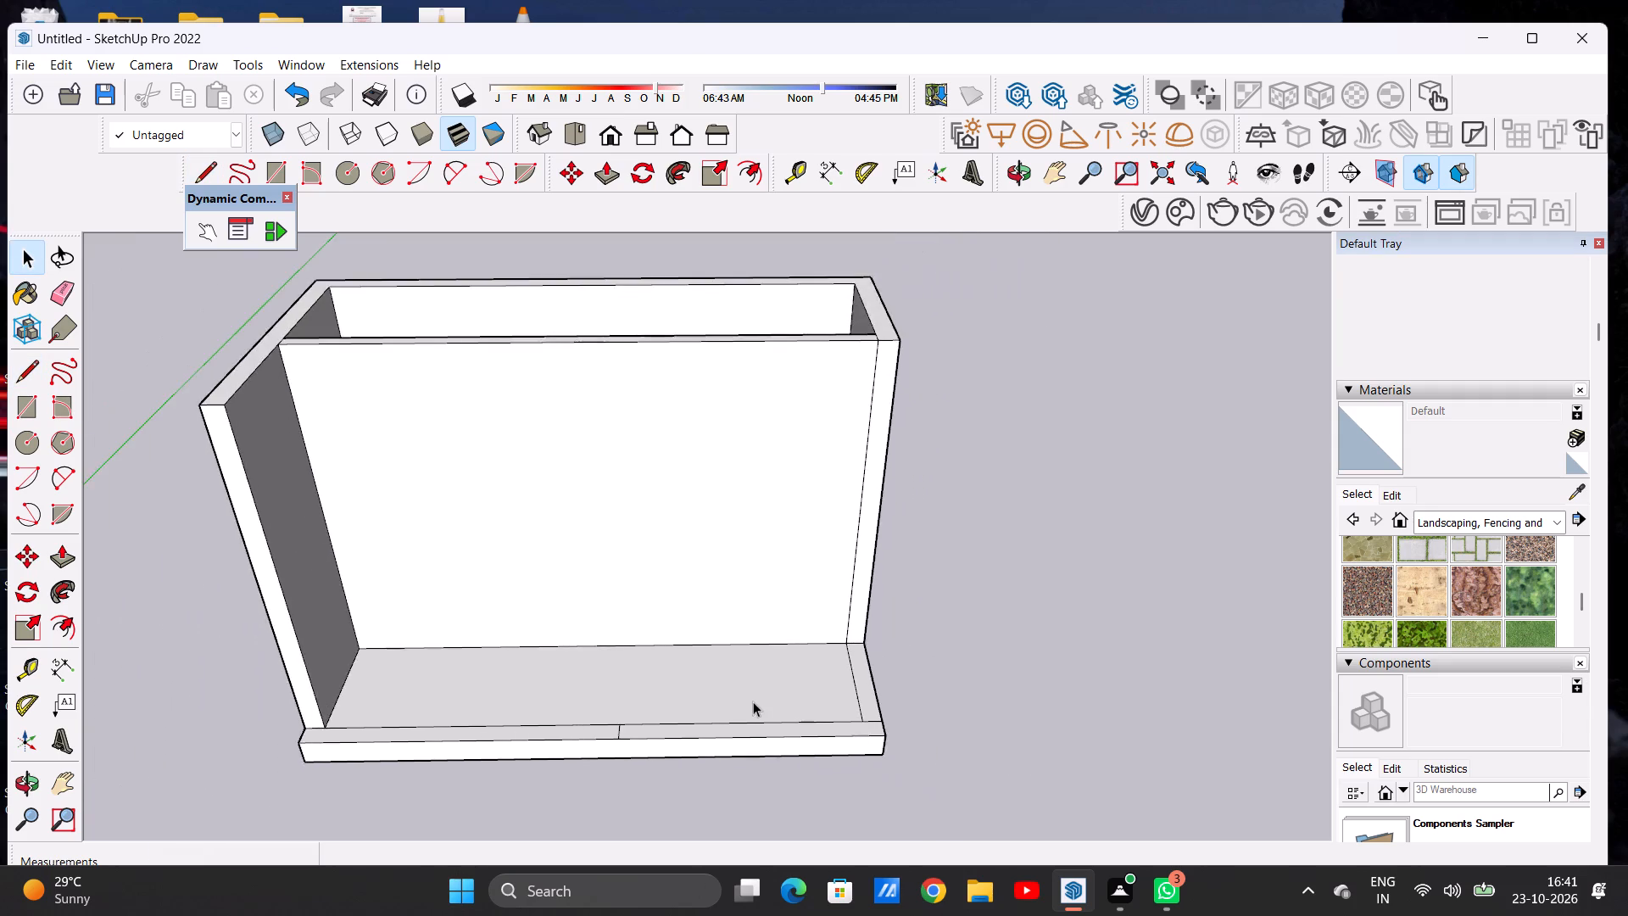
scroll(833, 666, "down", 7)
scroll(685, 698, "up", 3)
middle_click_drag(679, 704, 657, 724)
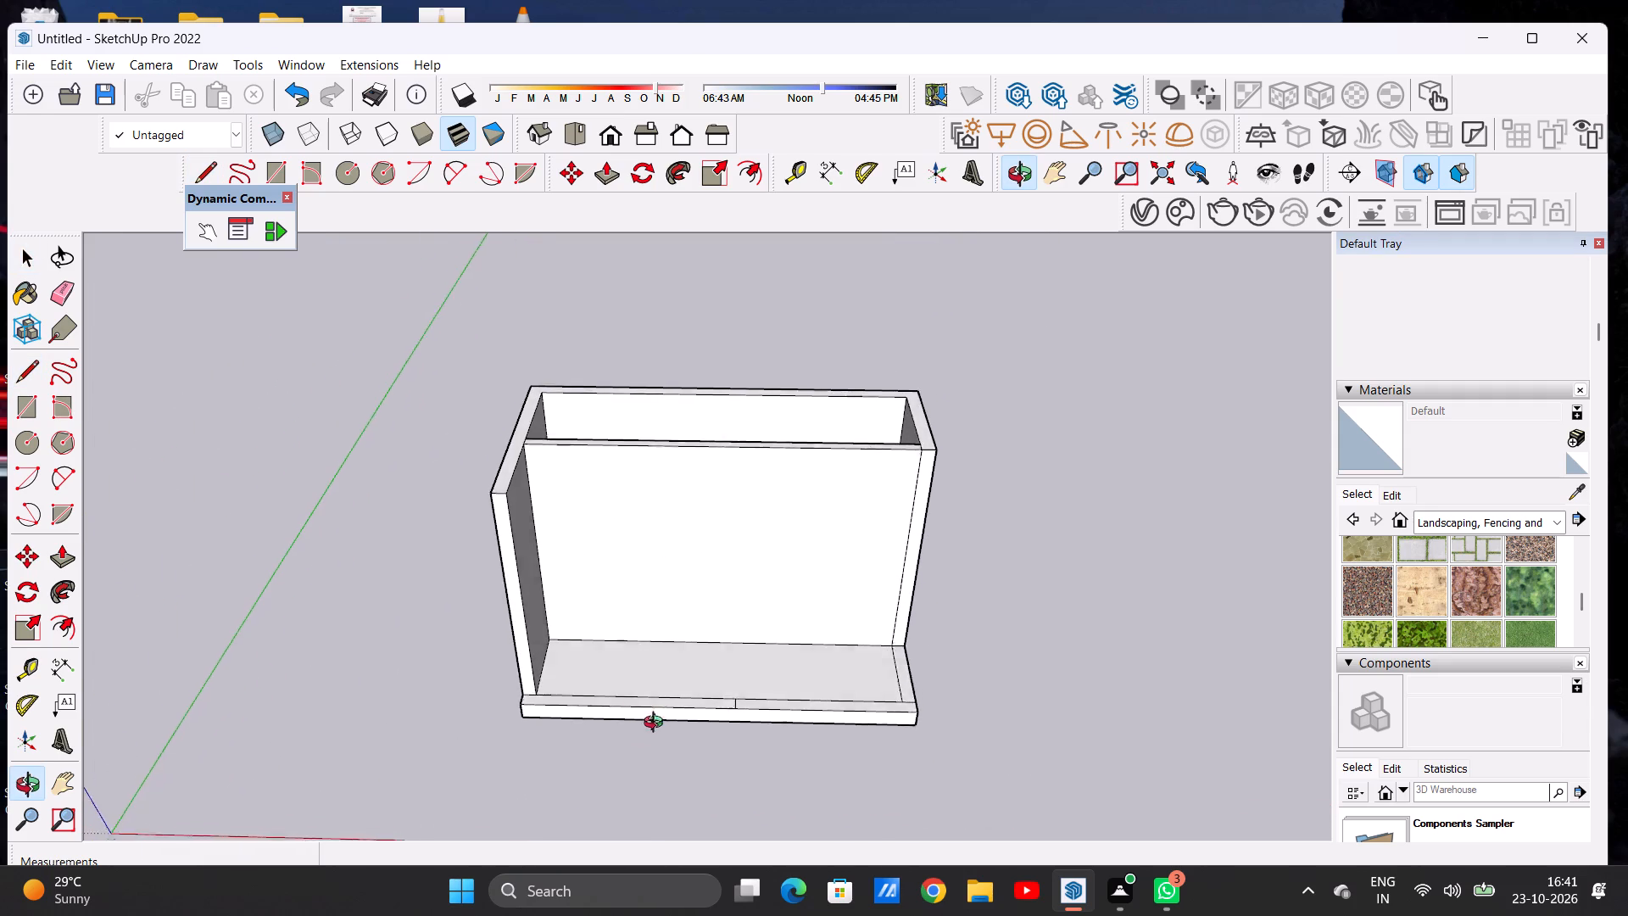
middle_click_drag(657, 724, 660, 753)
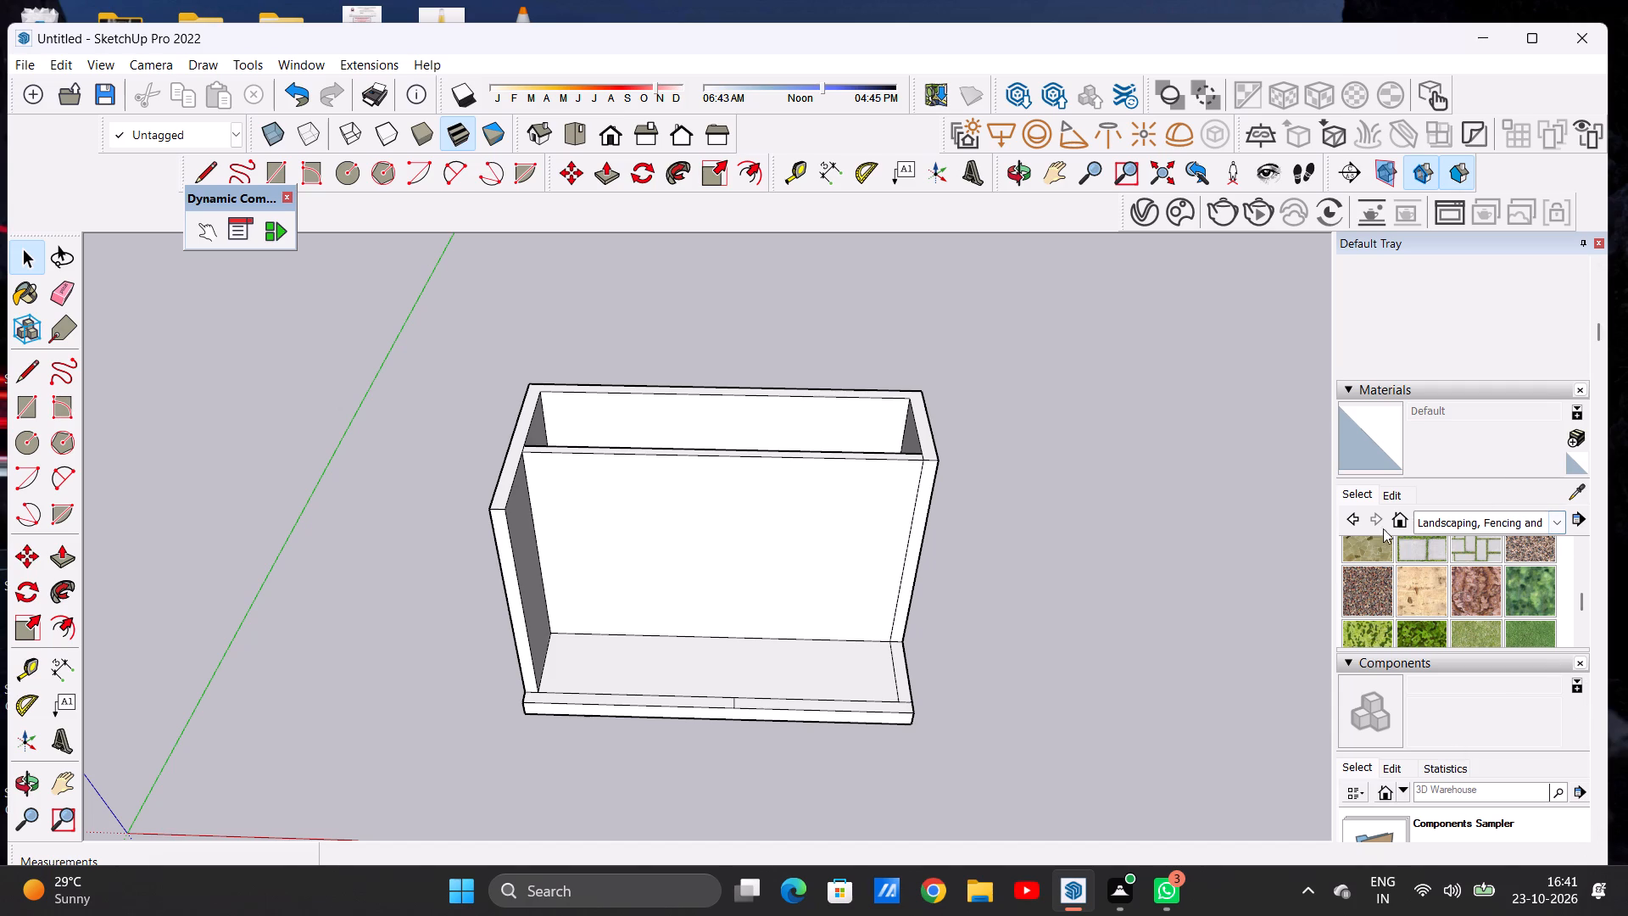
scroll(667, 594, "down", 7)
scroll(619, 570, "up", 8)
middle_click_drag(643, 587, 691, 505)
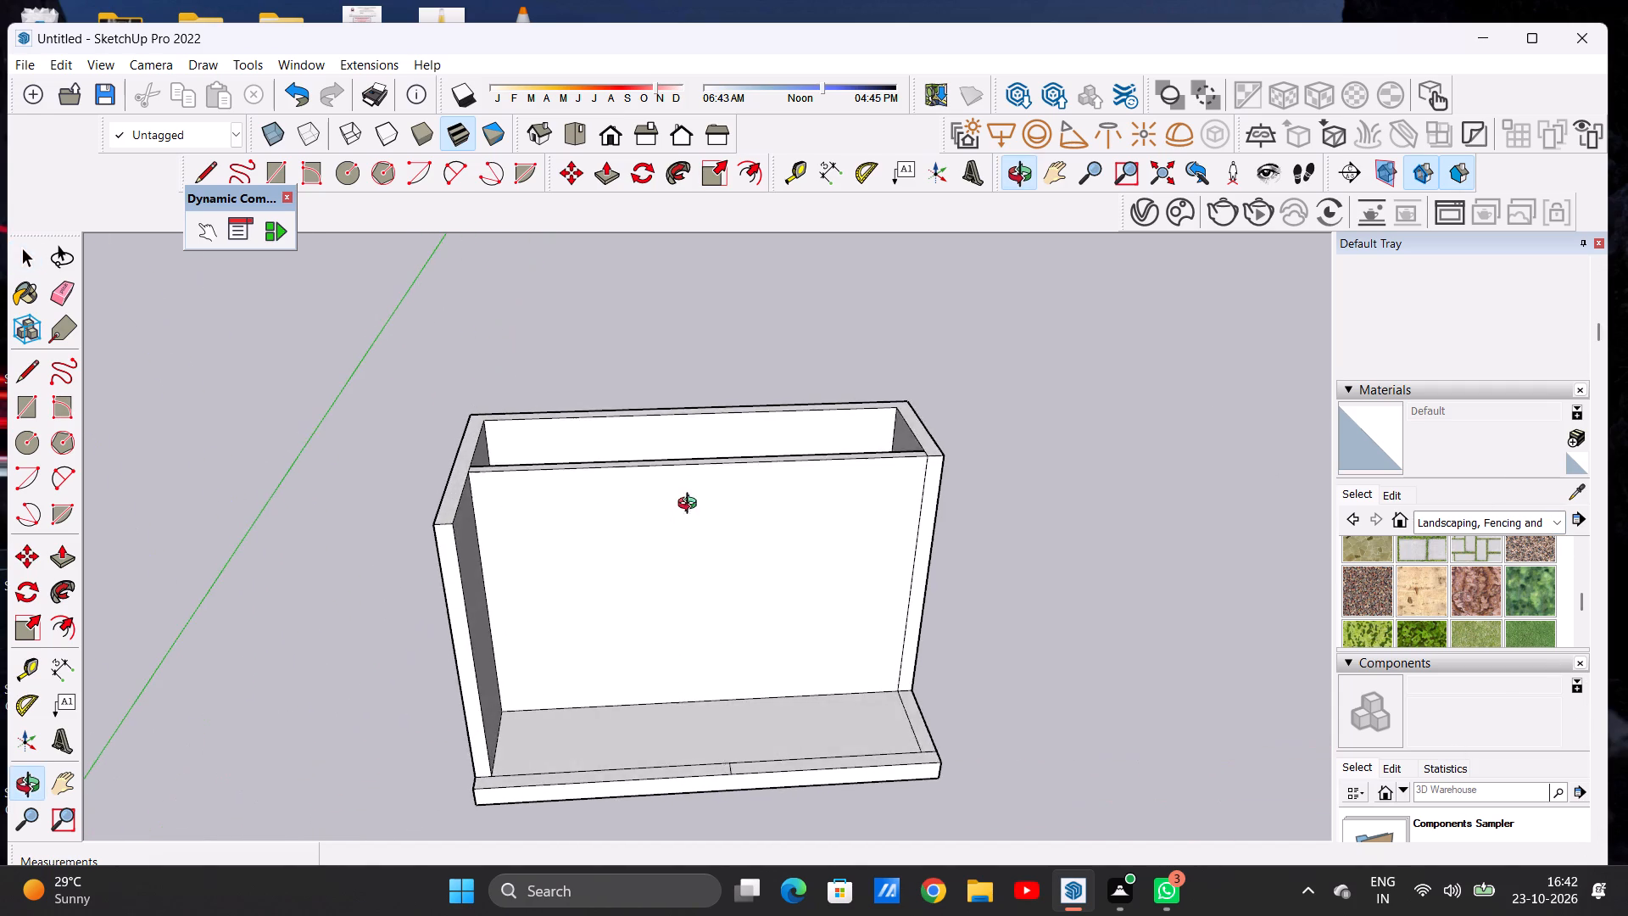
middle_click_drag(691, 505, 700, 492)
scroll(711, 532, "up", 3)
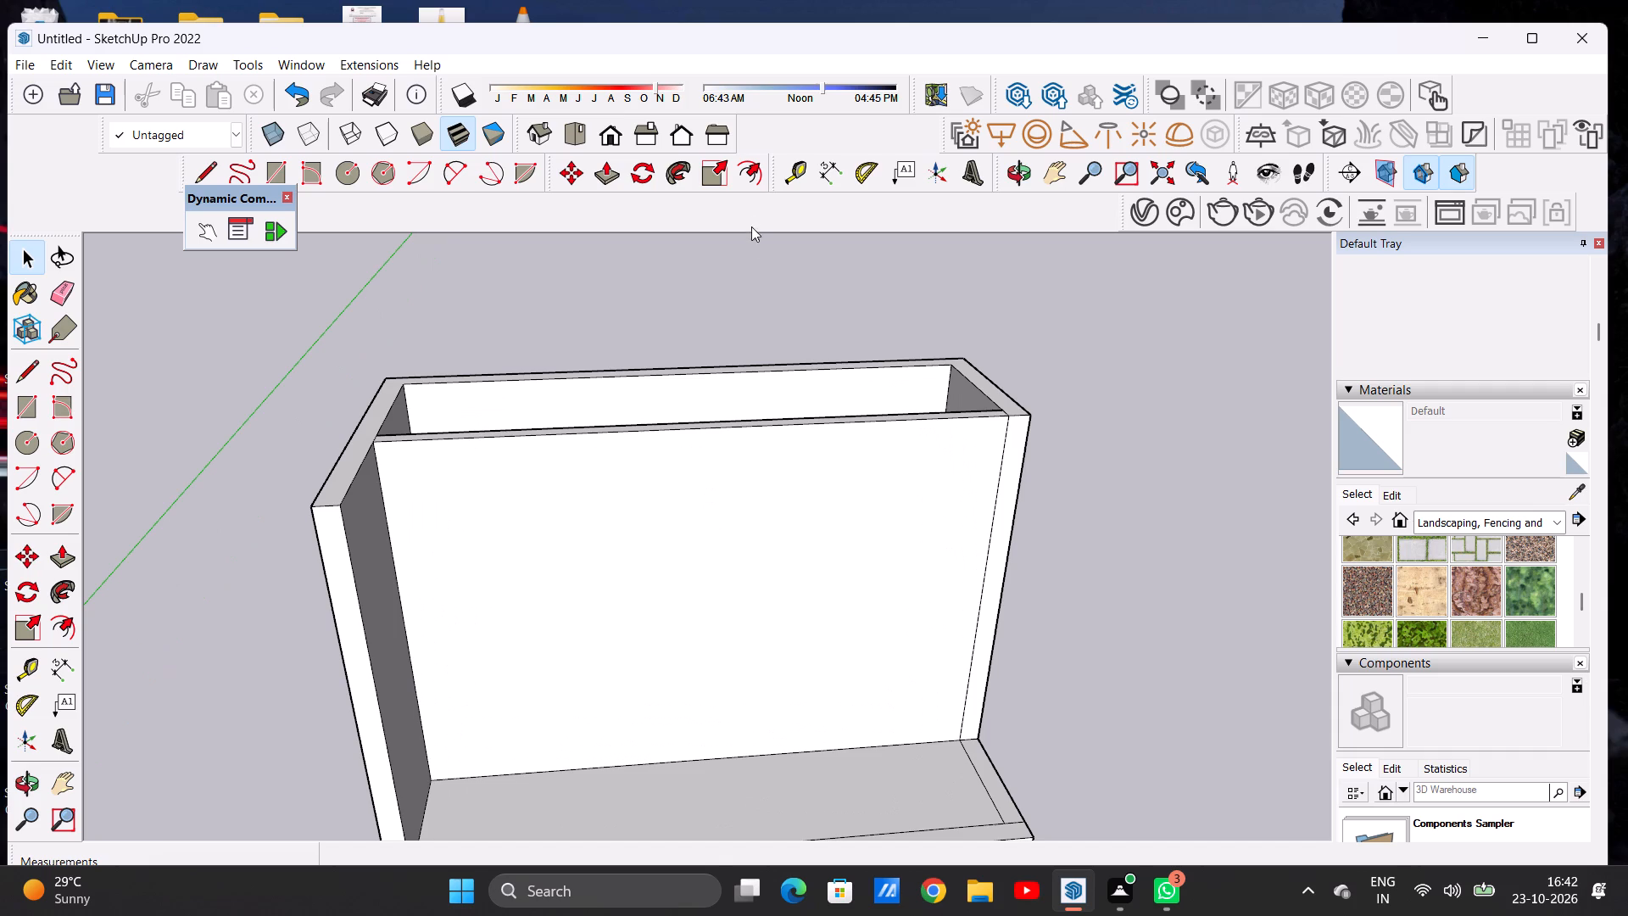
scroll(750, 220, "down", 11)
scroll(672, 497, "up", 1)
middle_click_drag(658, 594, 621, 513)
middle_click_drag(621, 509, 621, 499)
middle_click_drag(620, 491, 616, 443)
middle_click(616, 443)
scroll(720, 517, "up", 2)
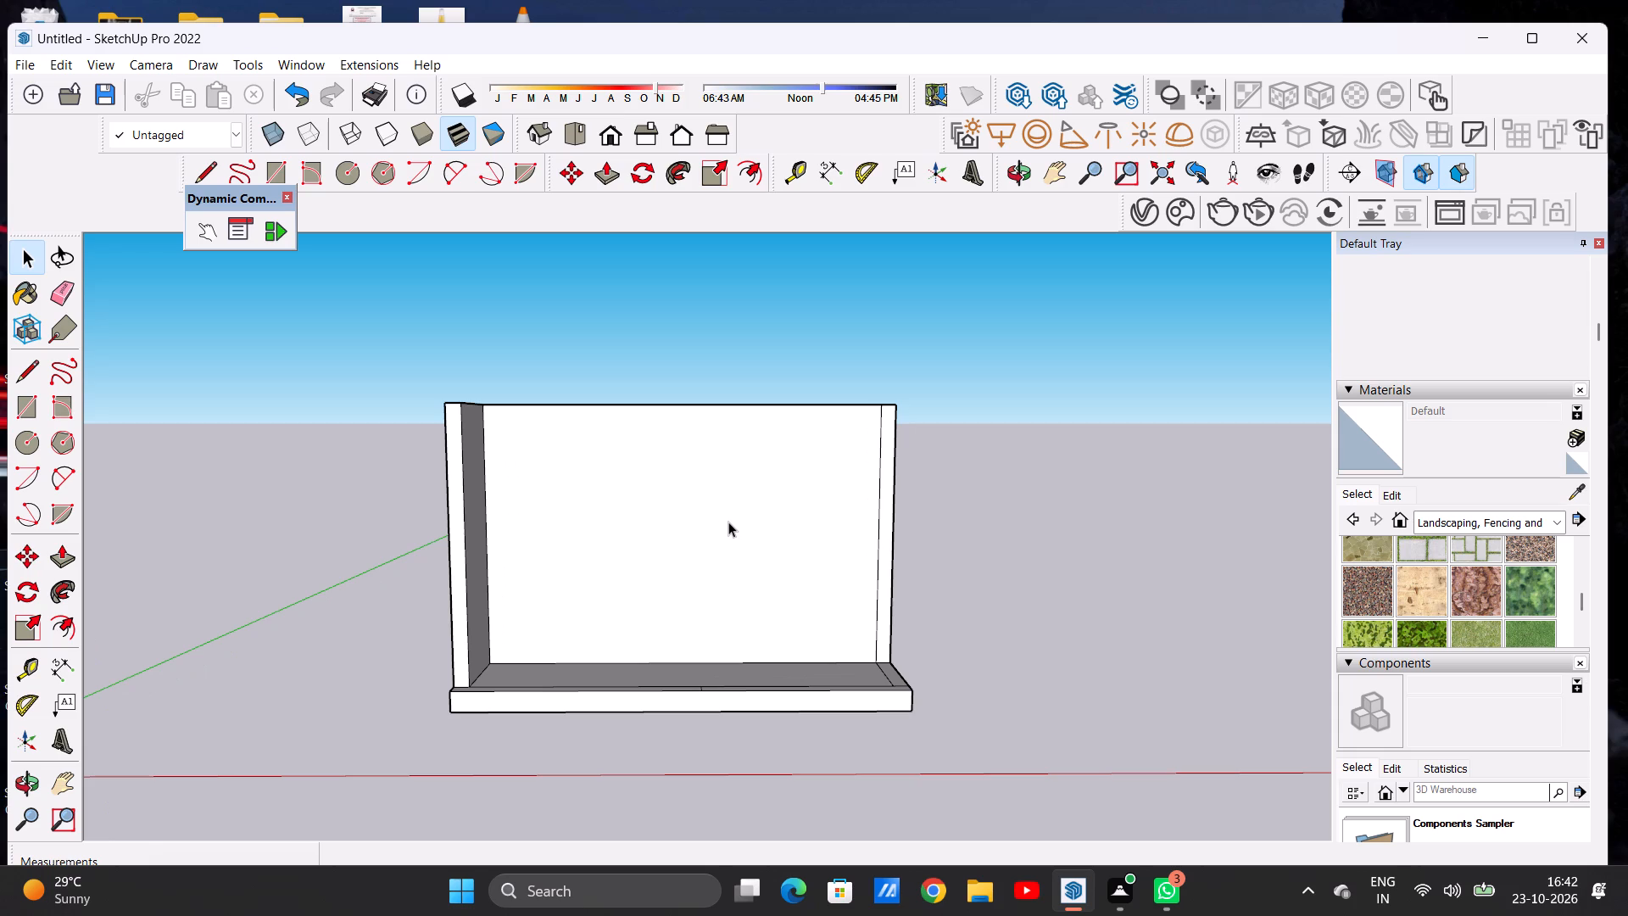
scroll(723, 538, "down", 6)
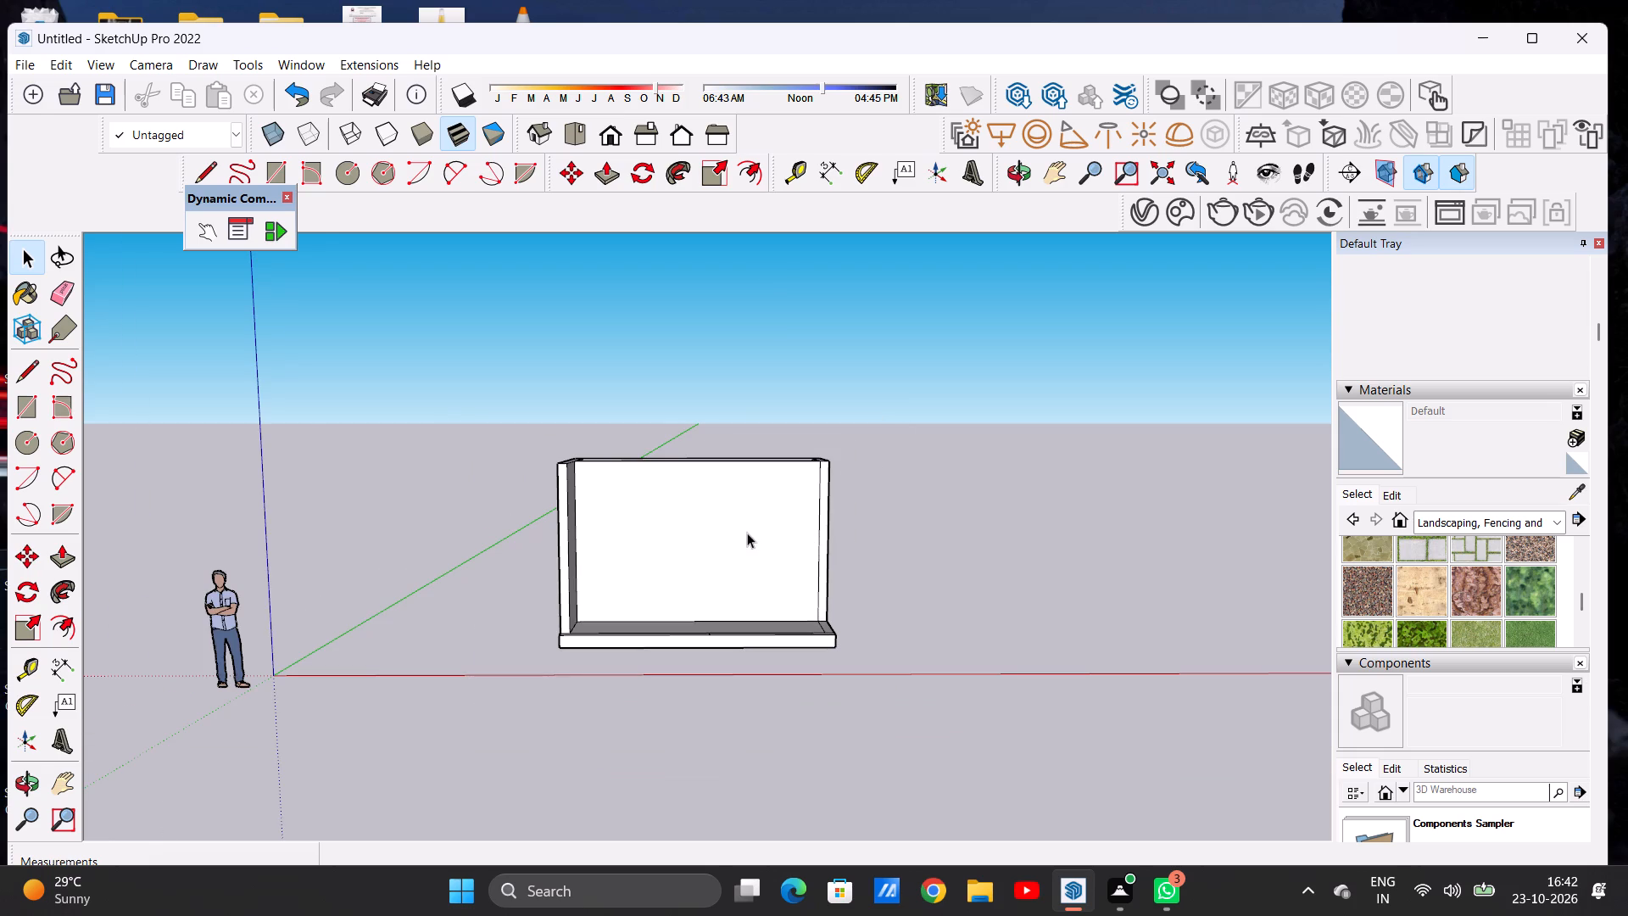
middle_click_drag(733, 542, 707, 645)
scroll(619, 637, "up", 4)
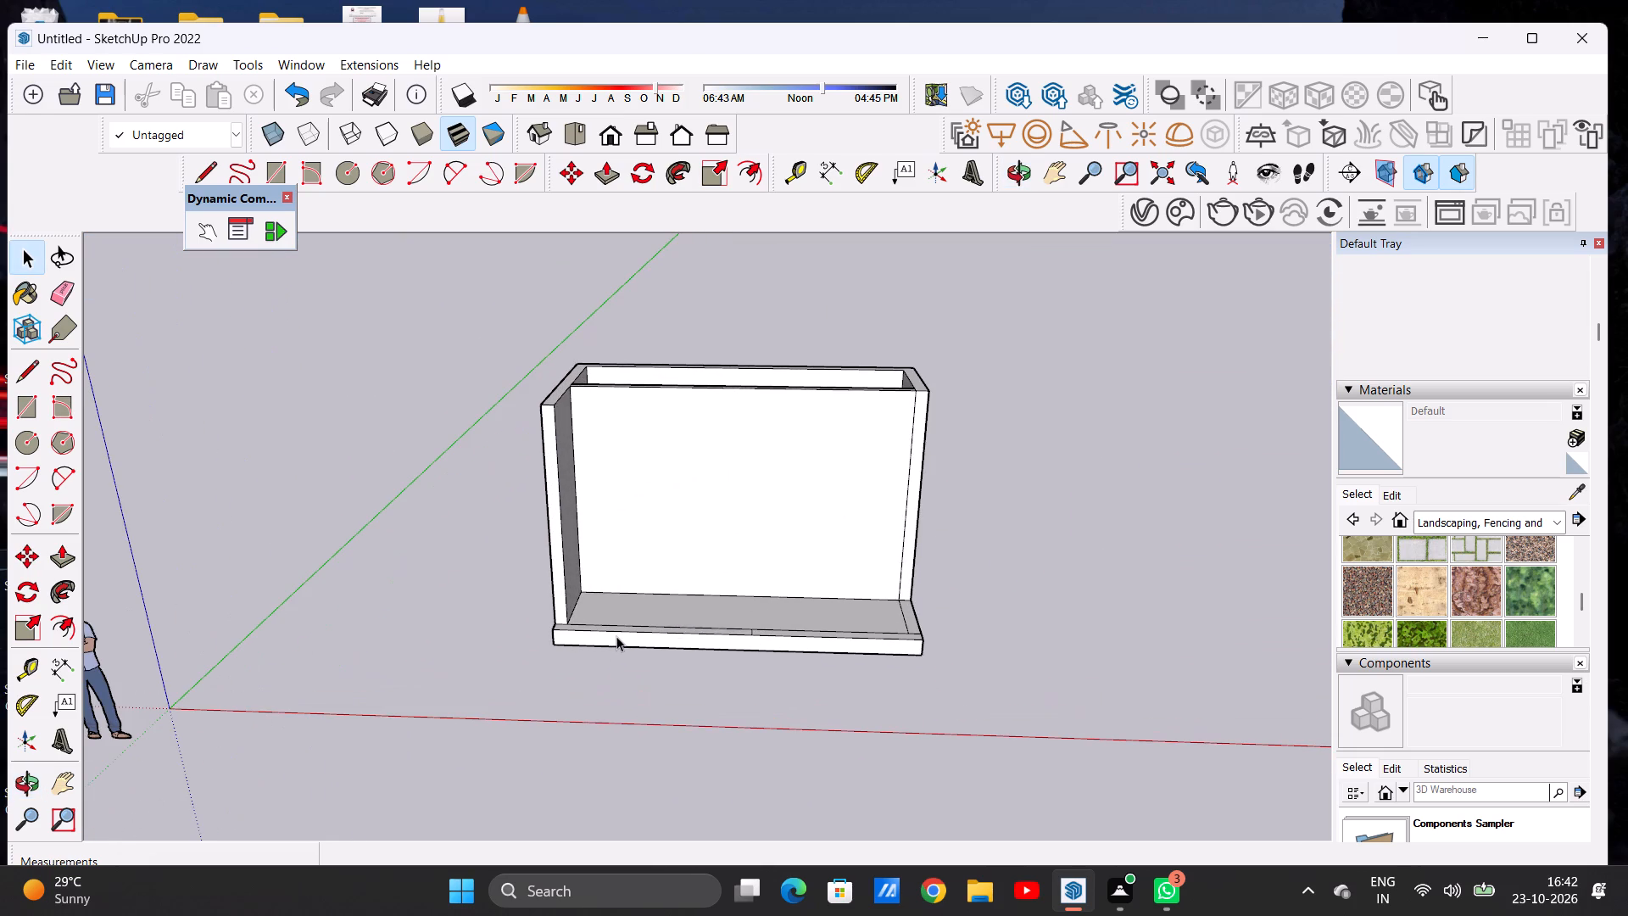
scroll(602, 567, "down", 3)
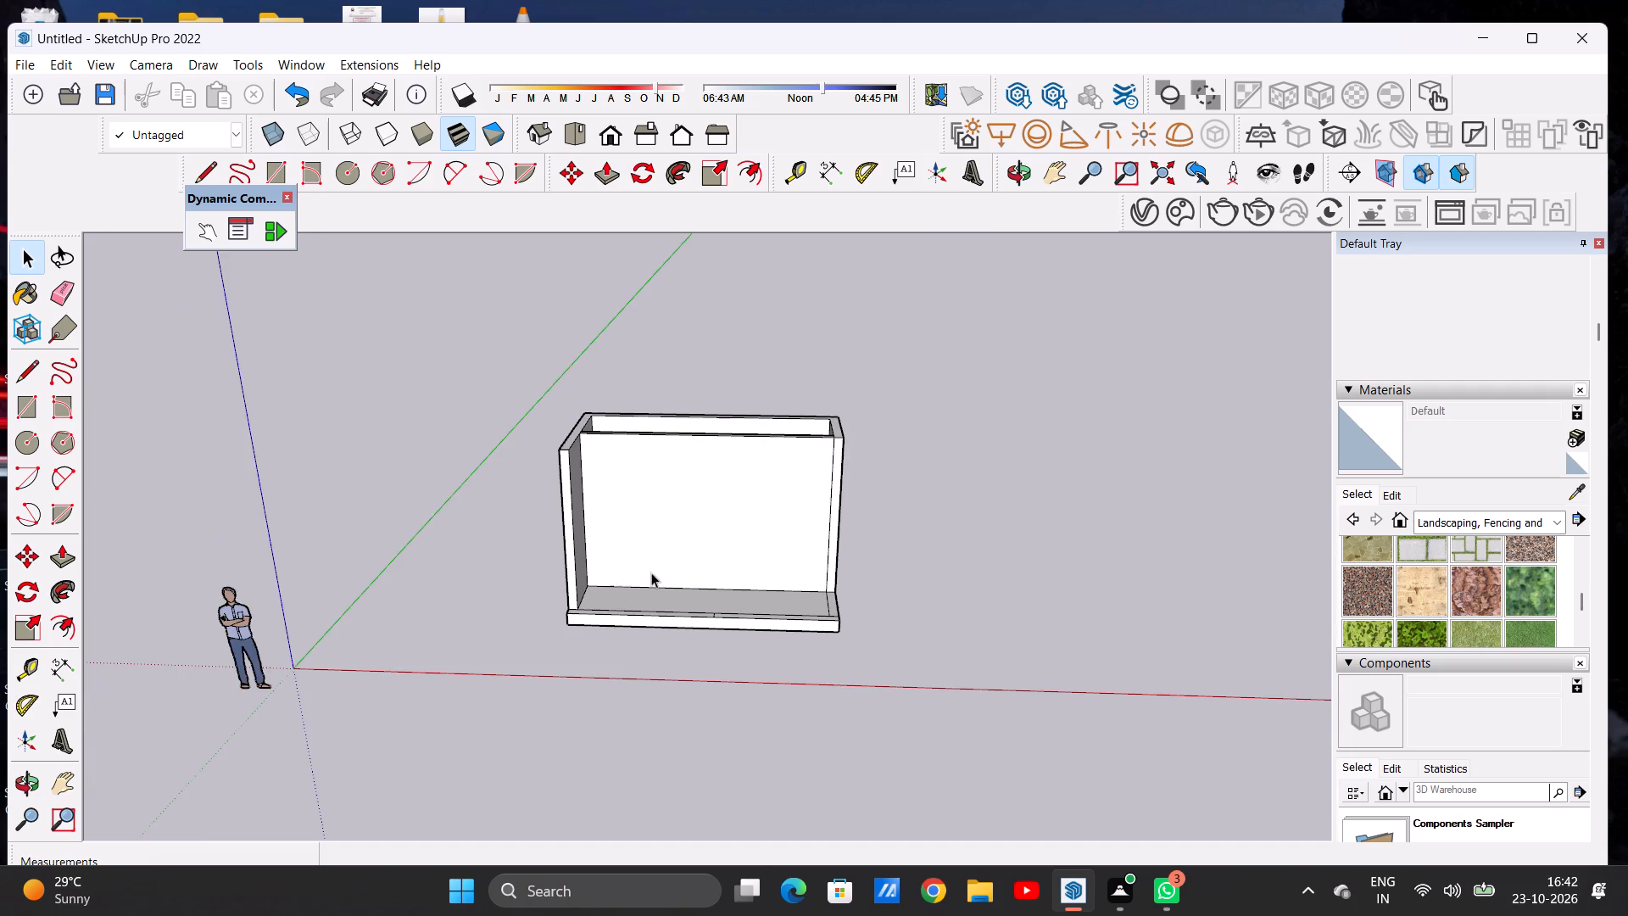
Draw a second line about 6 5/8" long across the front perimeter strip, between the first cross line and the left side wall.
middle_click_drag(641, 570, 649, 714)
scroll(674, 653, "up", 4)
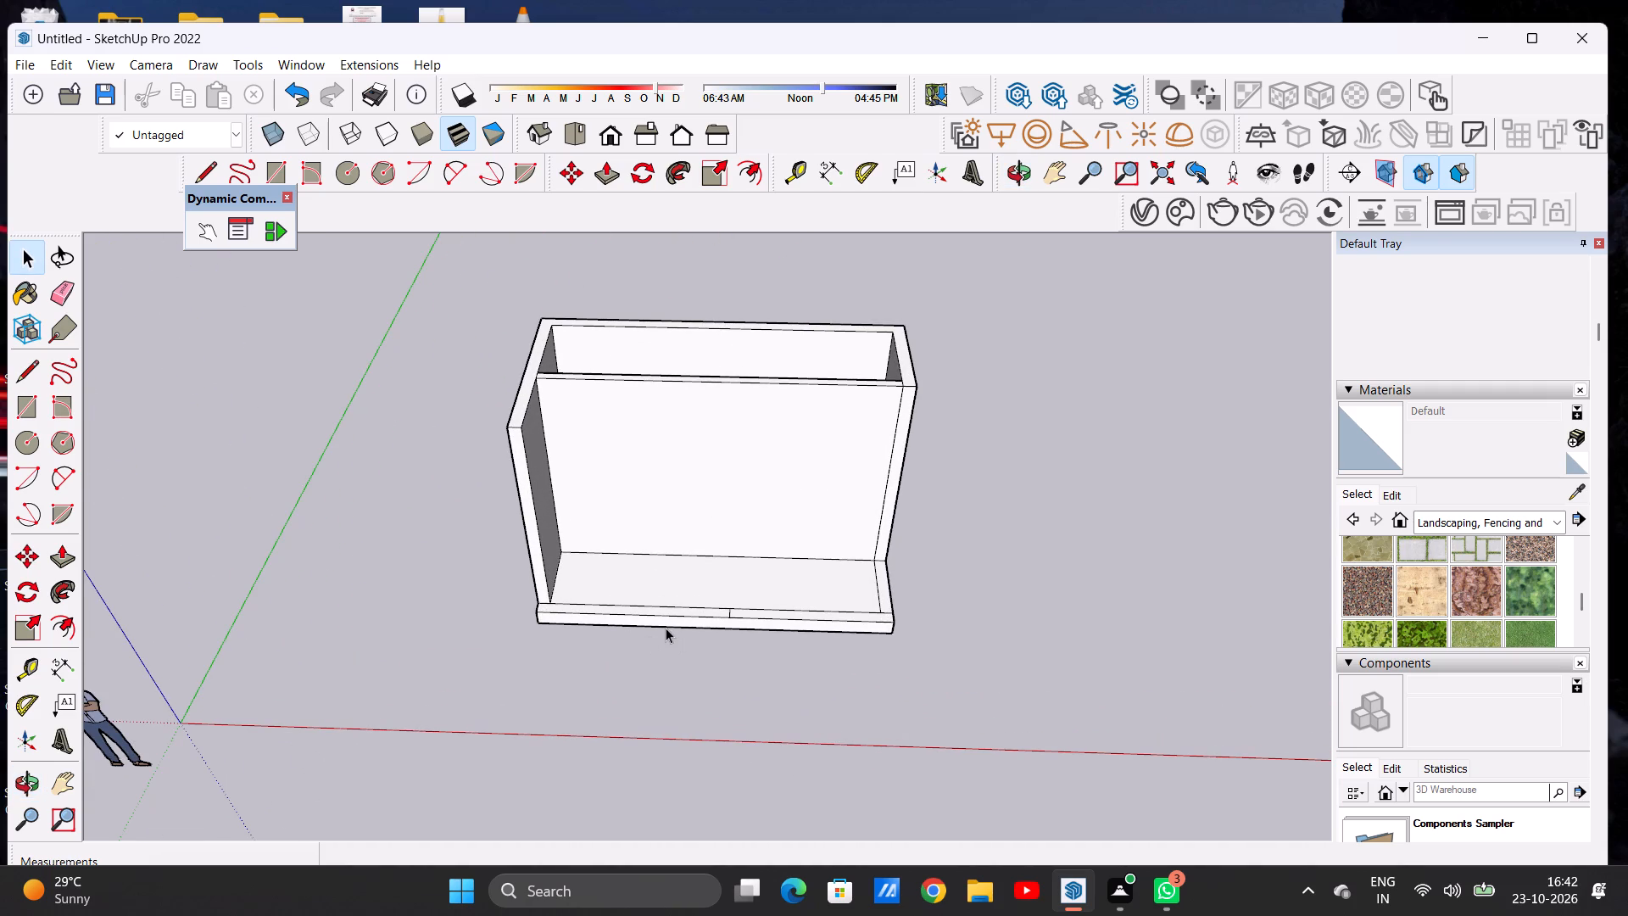
scroll(681, 602, "up", 3)
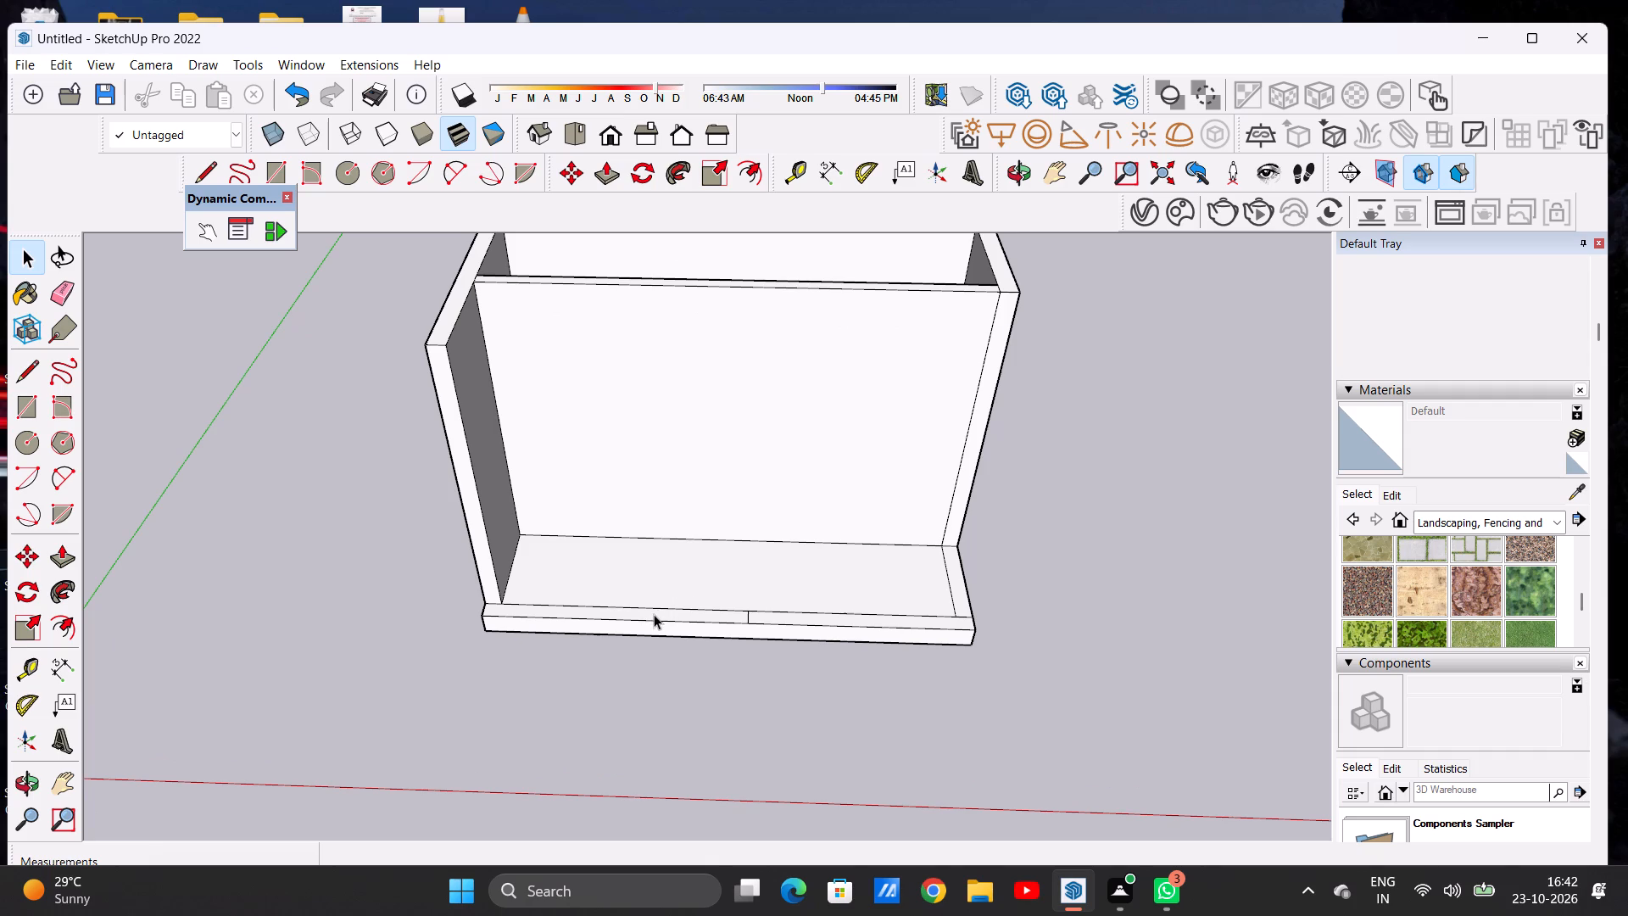
key("l")
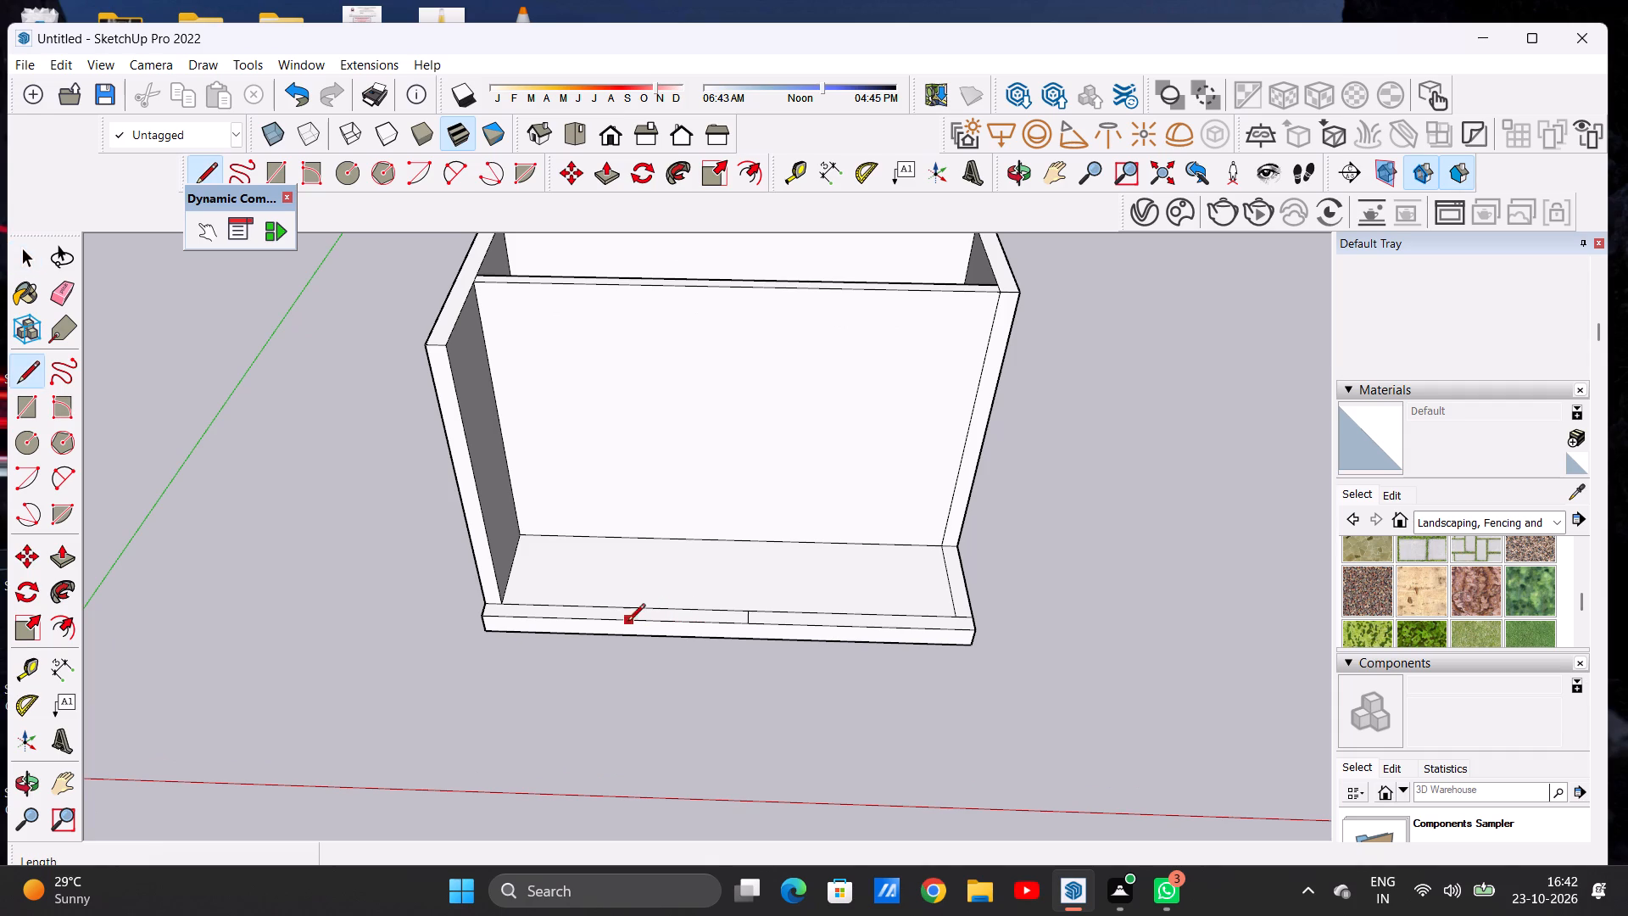
left_click(628, 618)
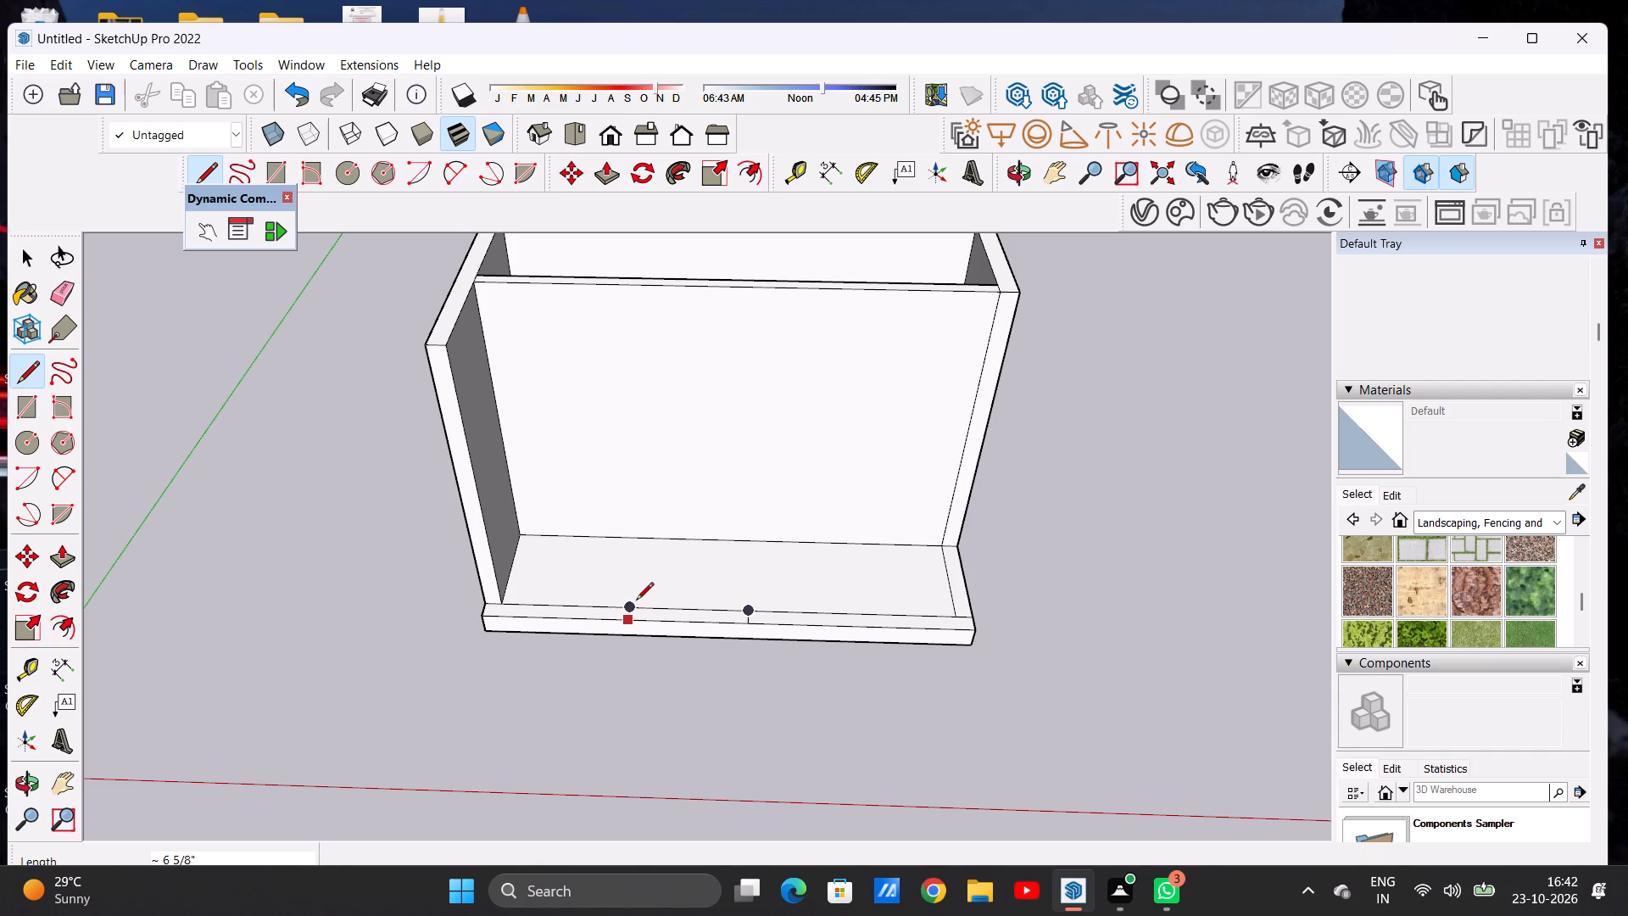
left_click(635, 608)
key("space")
Push/Pull the front strip segment beside the left side wall up to the top of that wall.
scroll(617, 673, "down", 6)
middle_click_drag(610, 654, 619, 601)
scroll(618, 635, "up", 6)
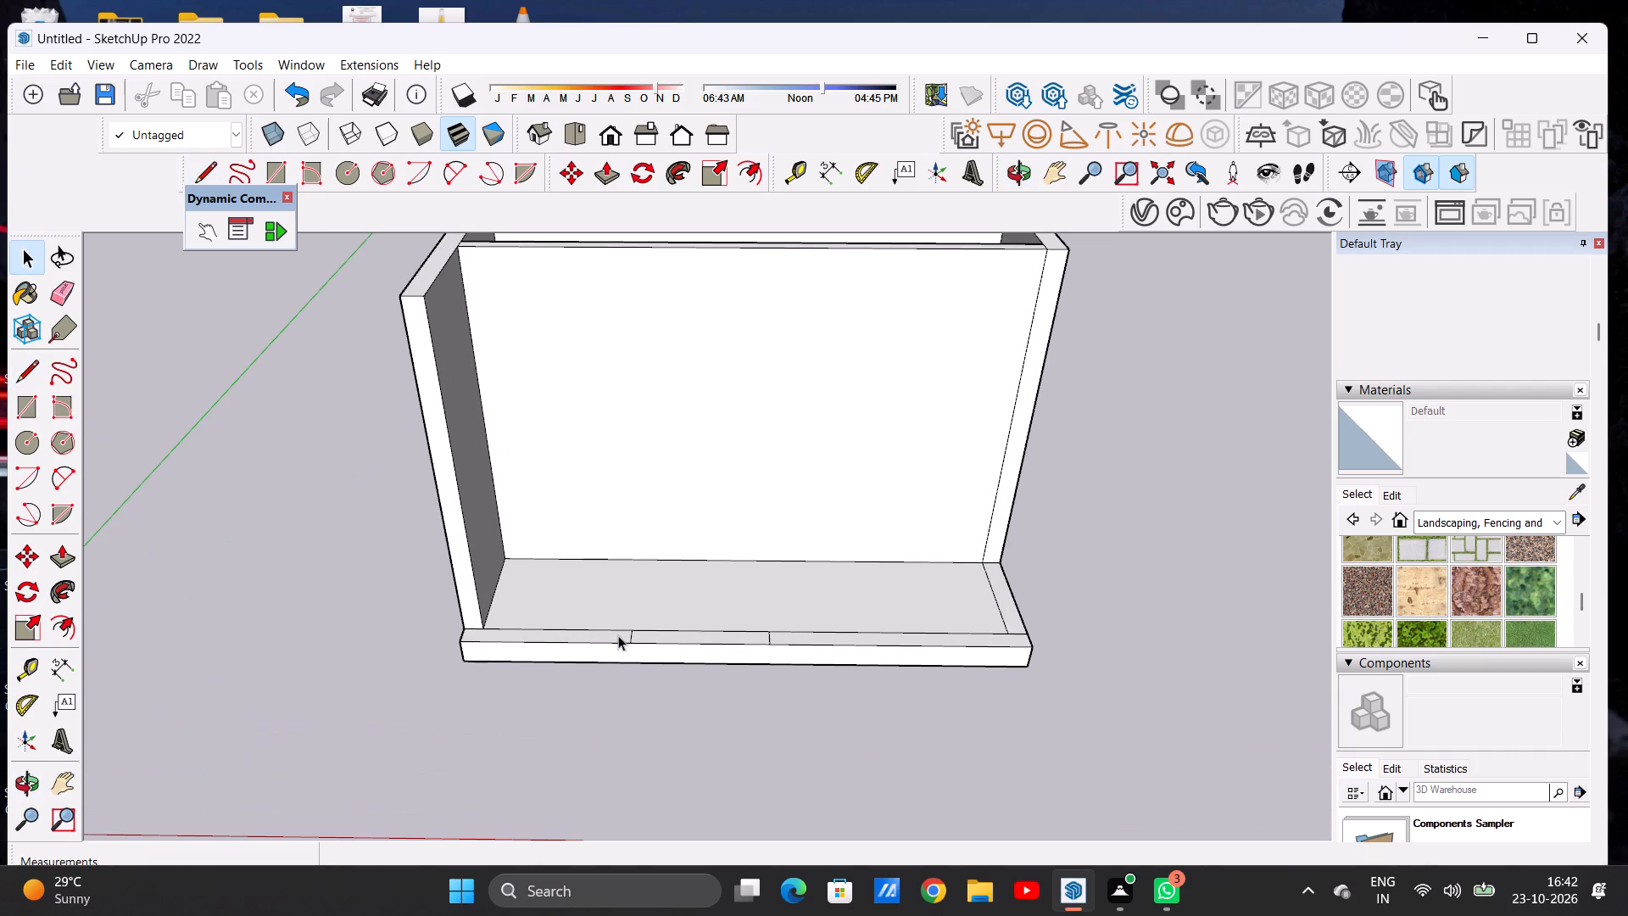
key("p")
scroll(553, 657, "up", 9)
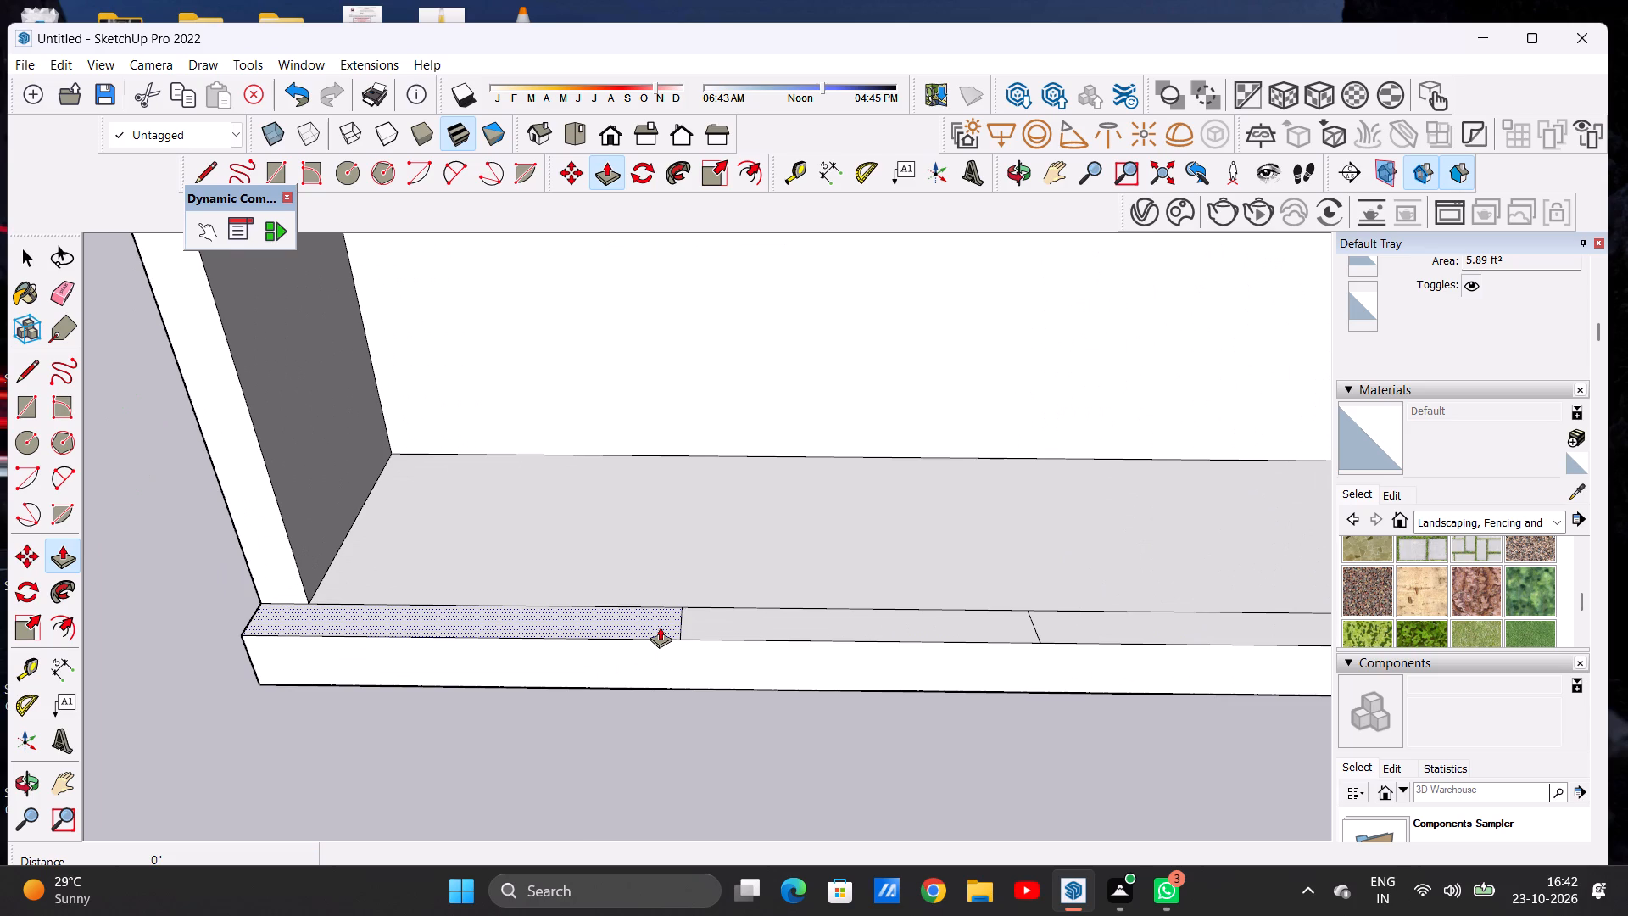
left_click_drag(660, 627, 669, 604)
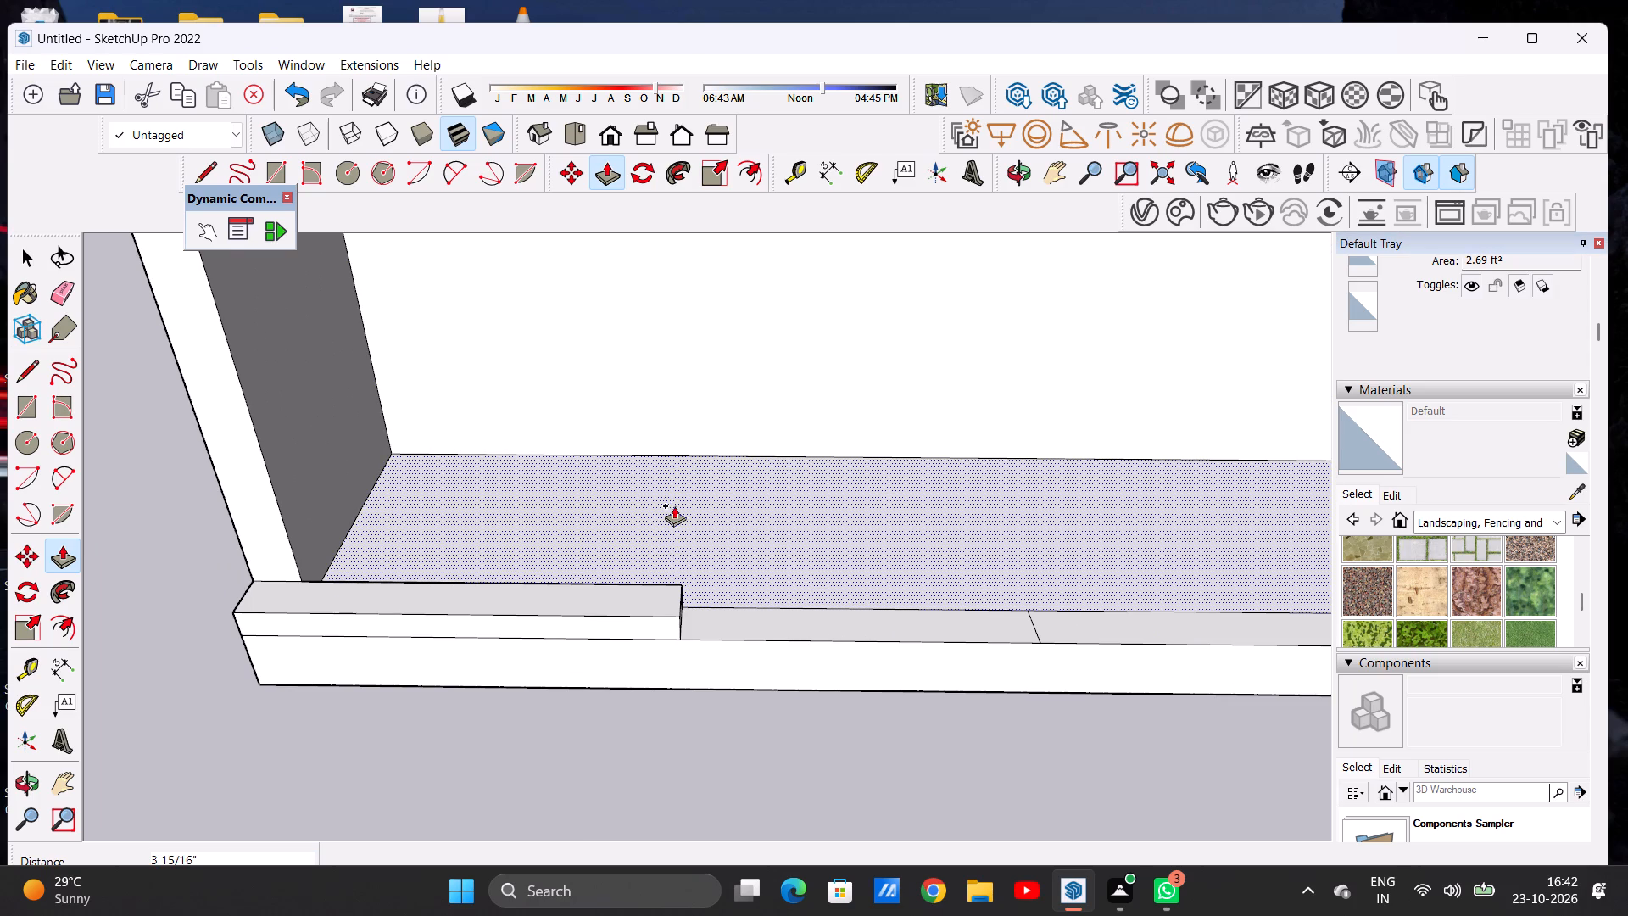
key("space")
type("P")
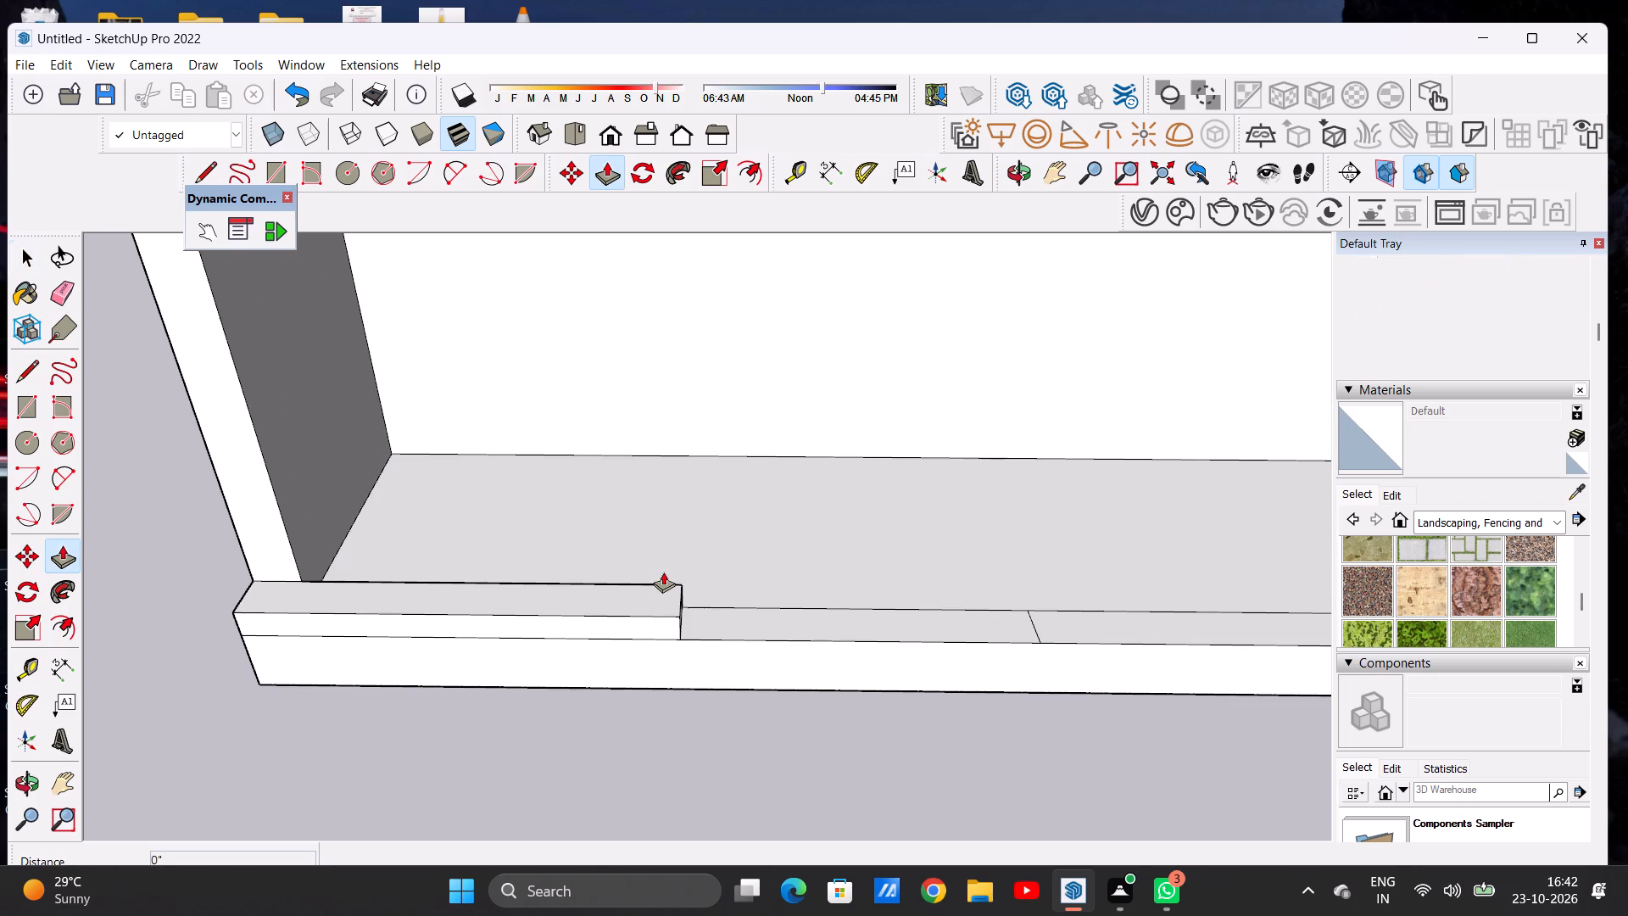
left_click(666, 600)
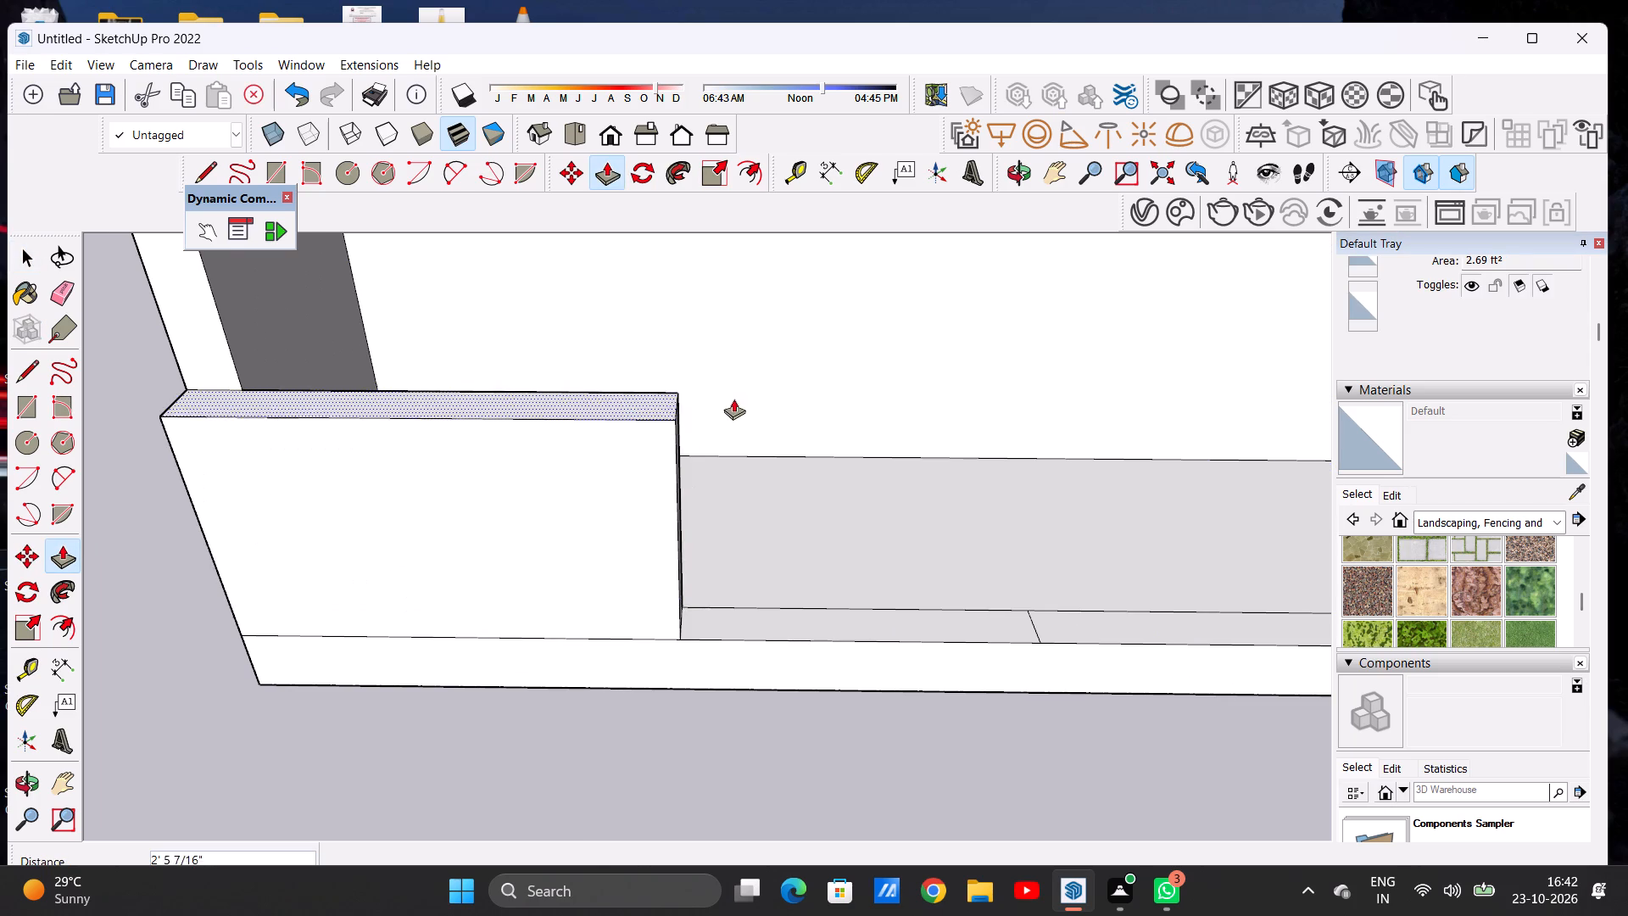
scroll(731, 411, "down", 17)
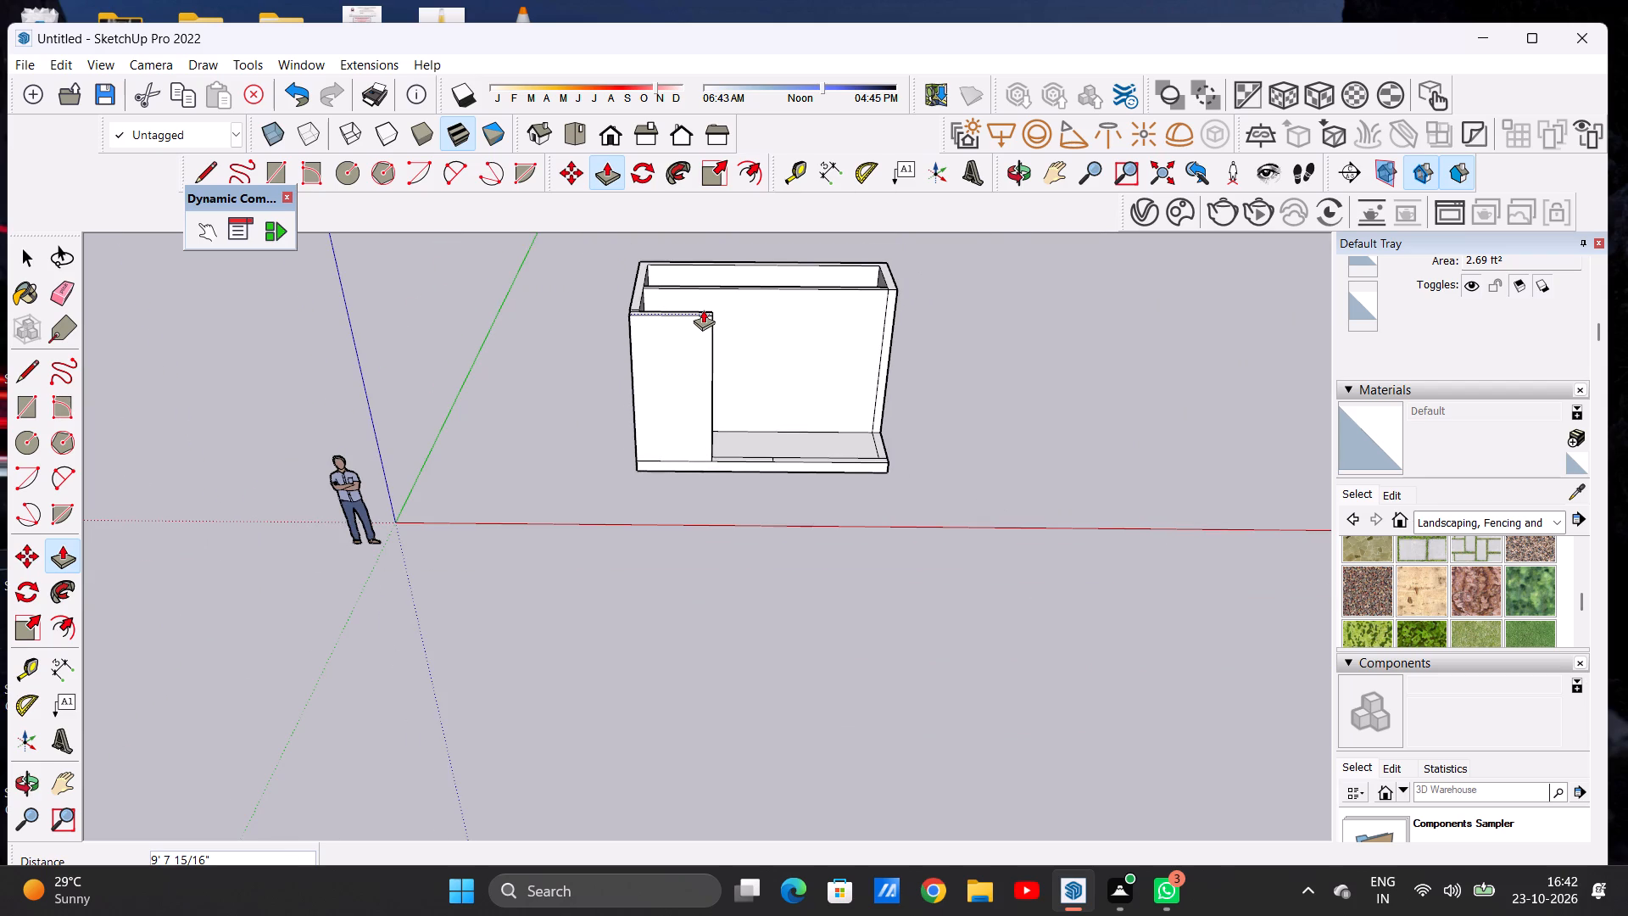
scroll(700, 307, "up", 2)
scroll(700, 307, "down", 1)
scroll(700, 307, "up", 6)
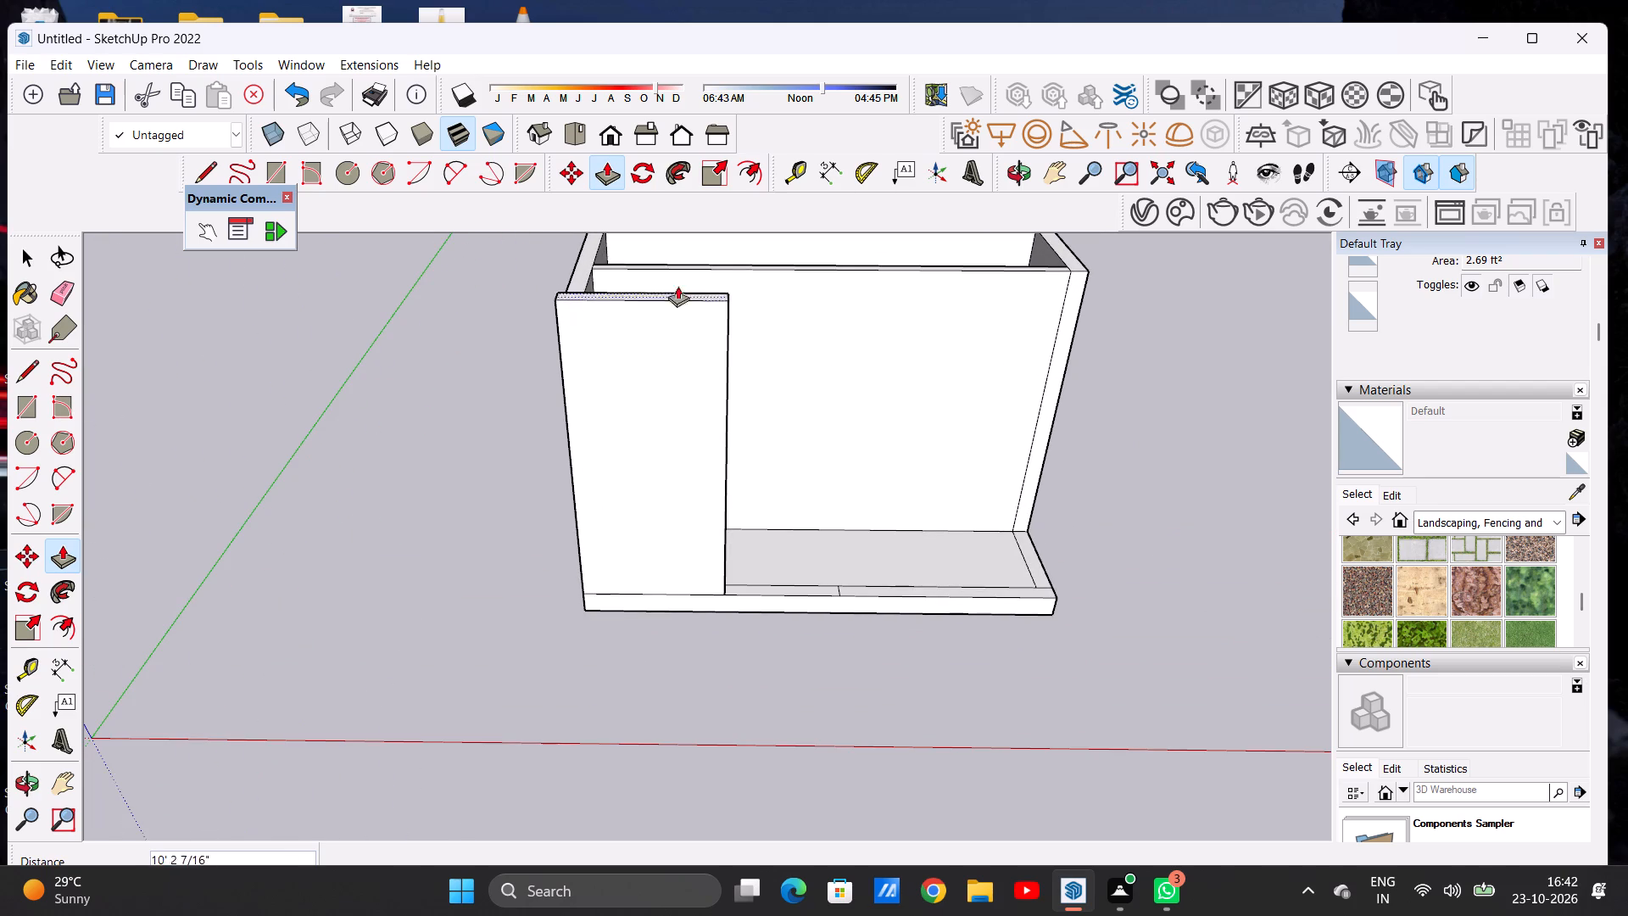
middle_click_drag(532, 323, 810, 287)
scroll(552, 330, "up", 7)
left_click(697, 316)
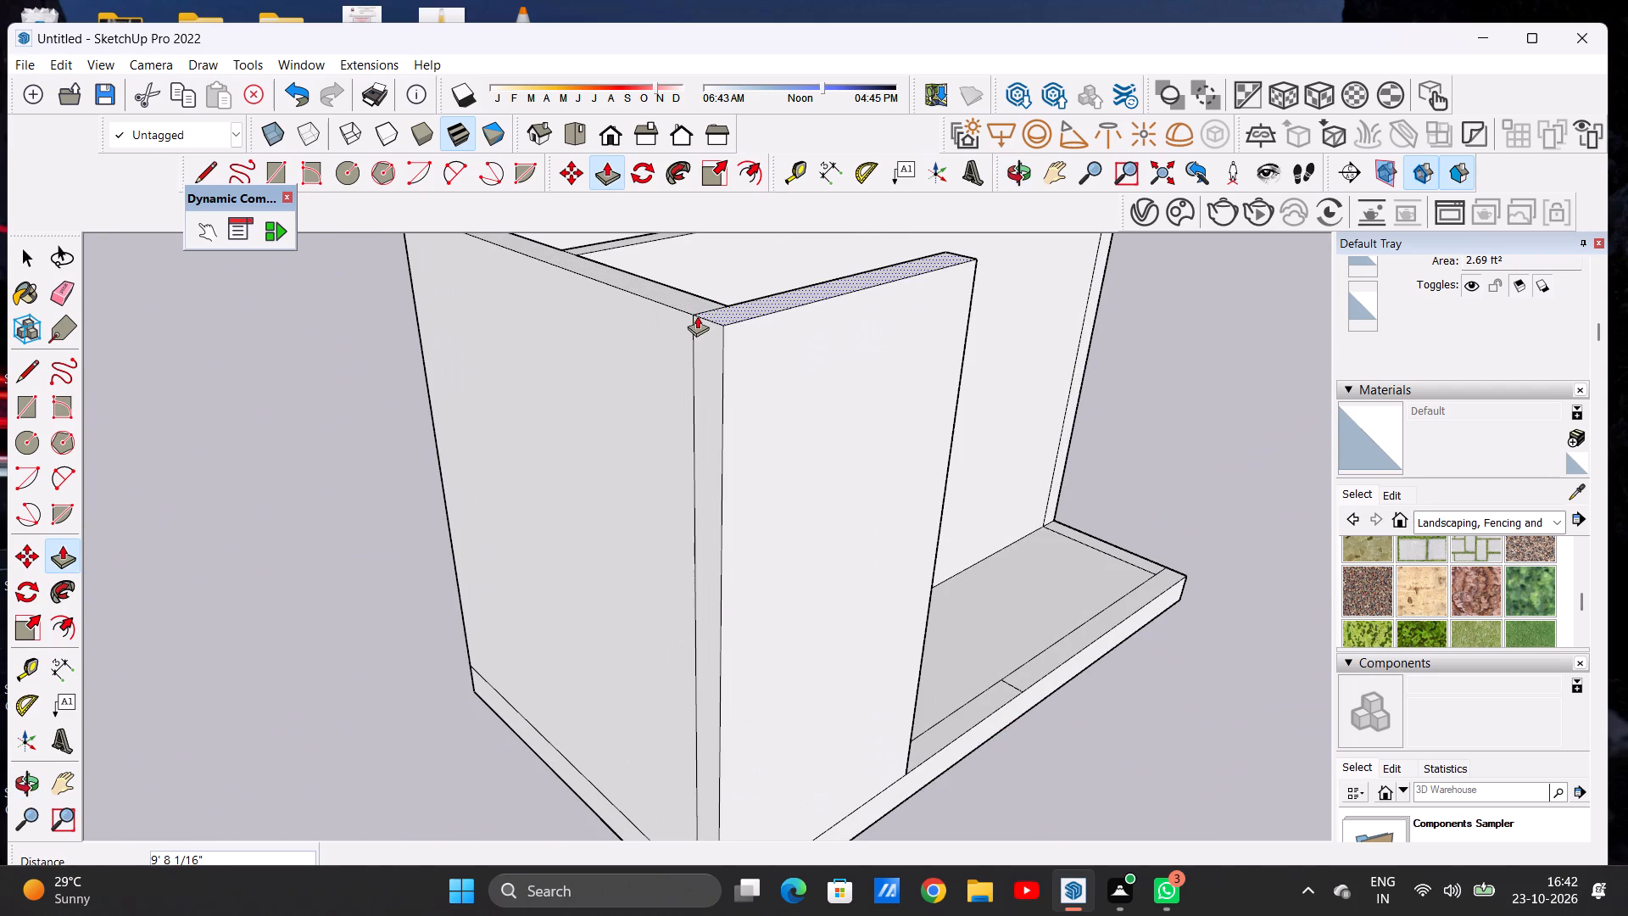
key("space")
Examine the raised front wall segment and the remaining open front of the slab.
scroll(666, 482, "down", 15)
middle_click_drag(807, 528, 517, 365)
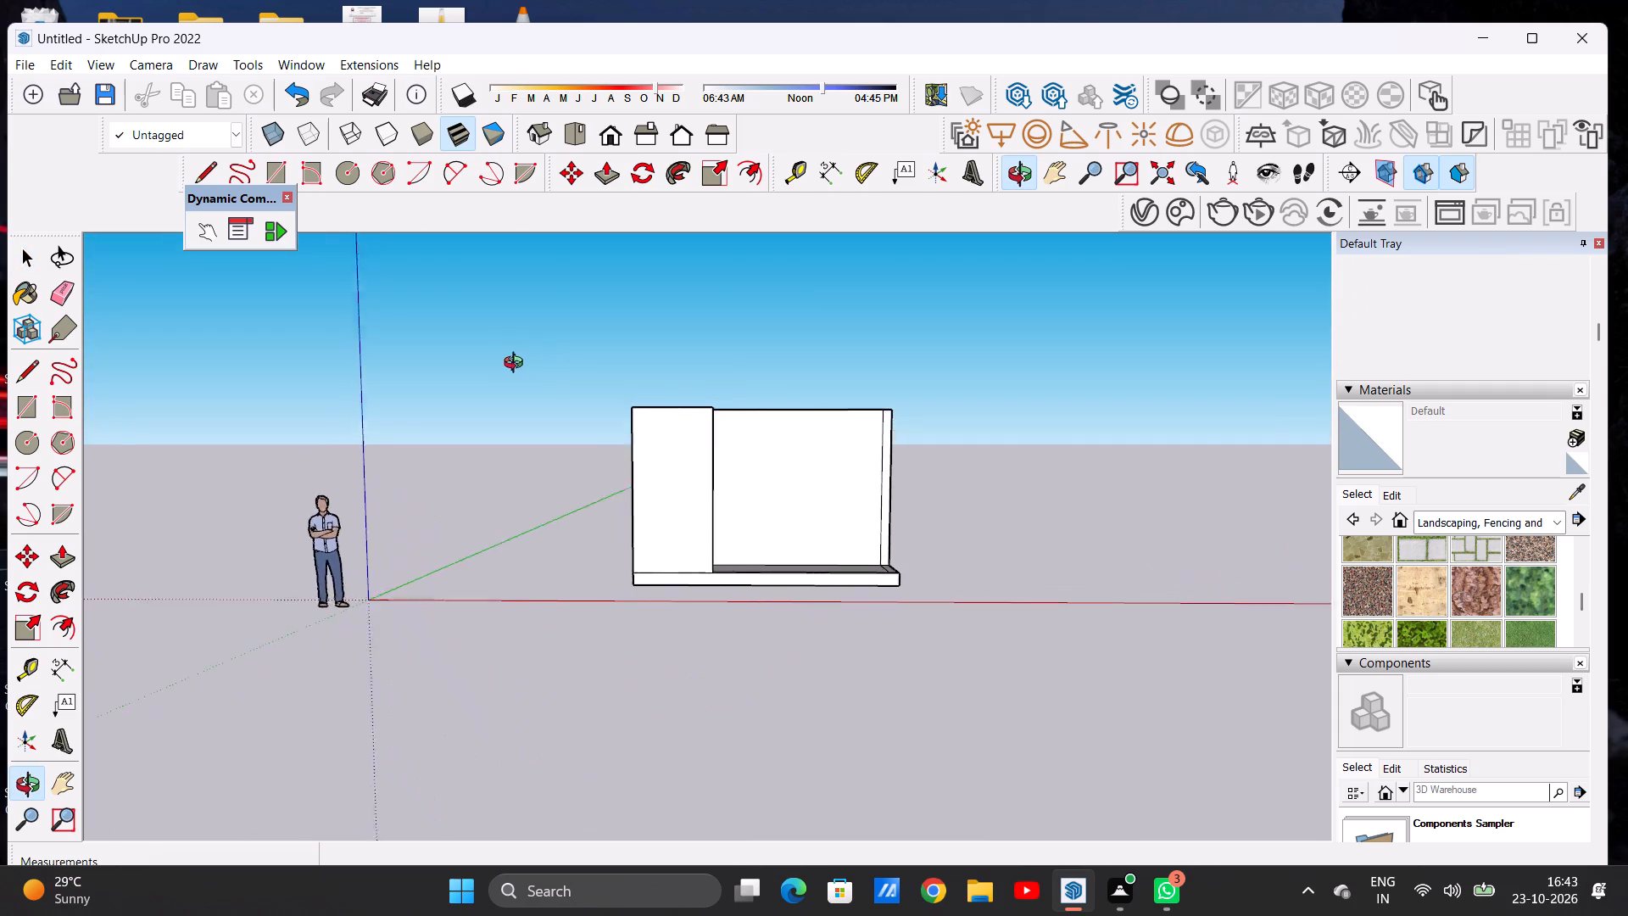
middle_click_drag(517, 365, 521, 392)
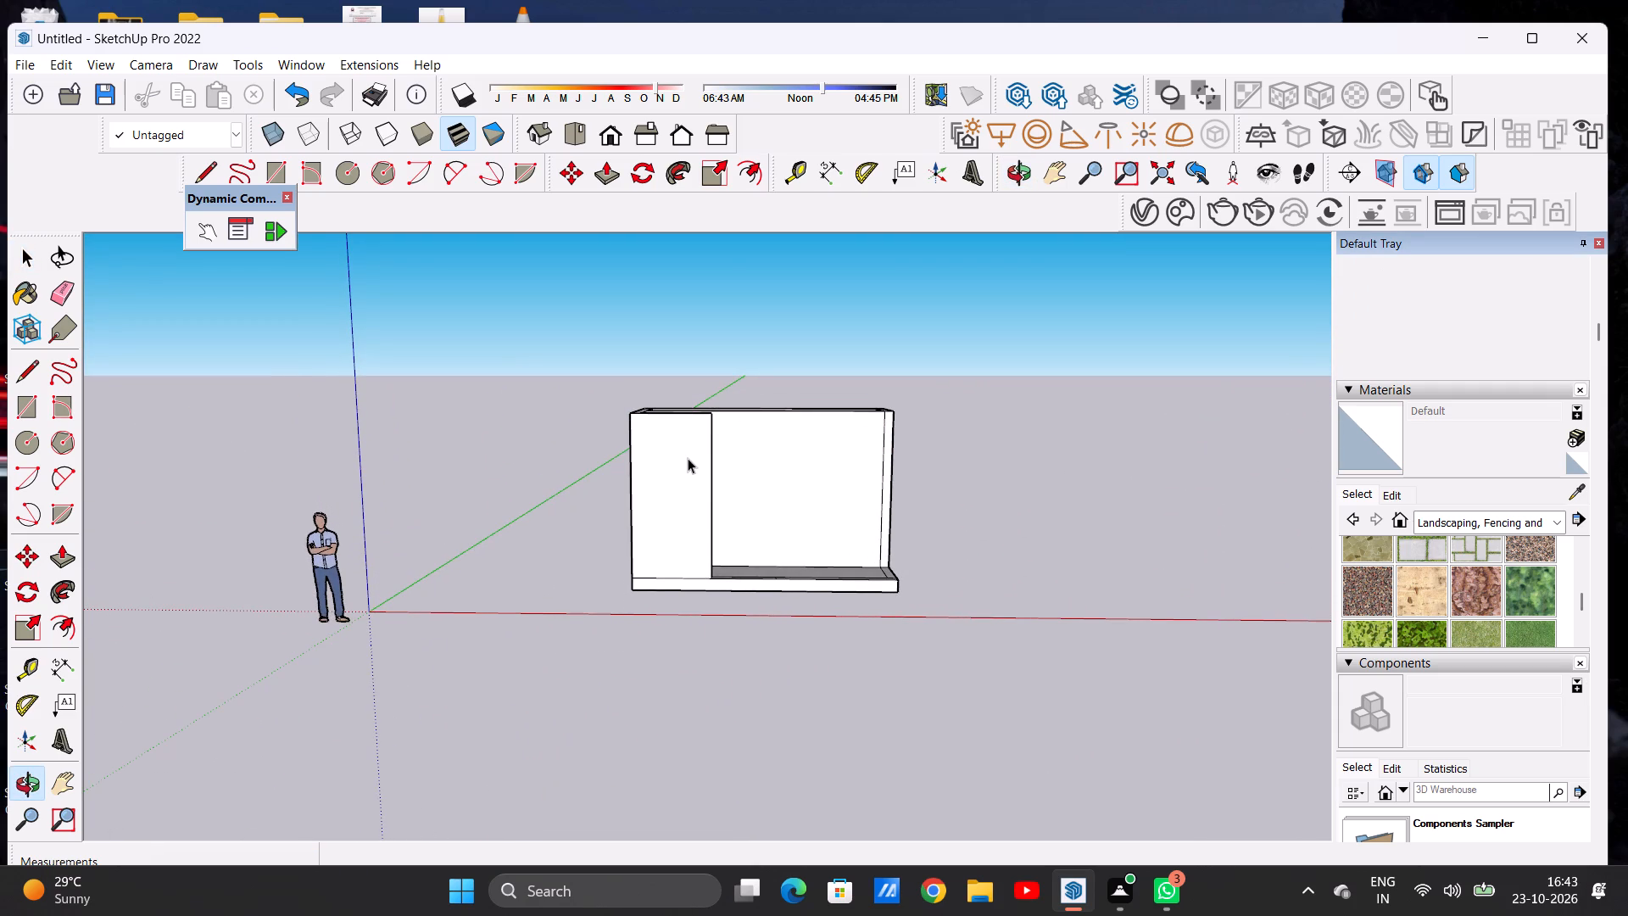
scroll(710, 461, "up", 1)
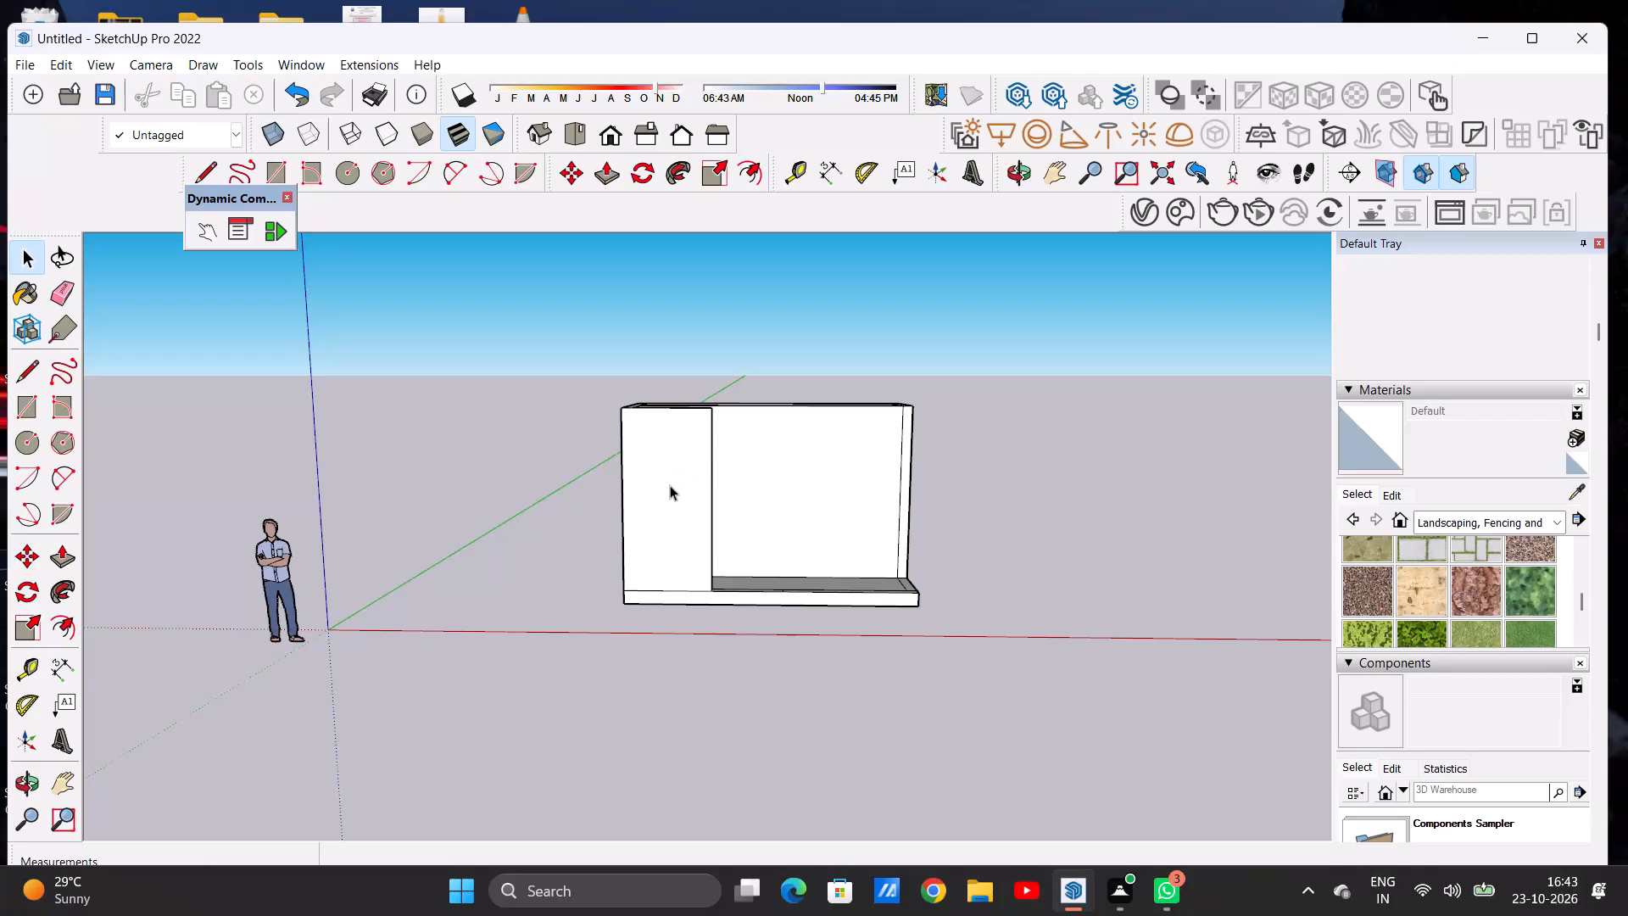
scroll(684, 468, "down", 4)
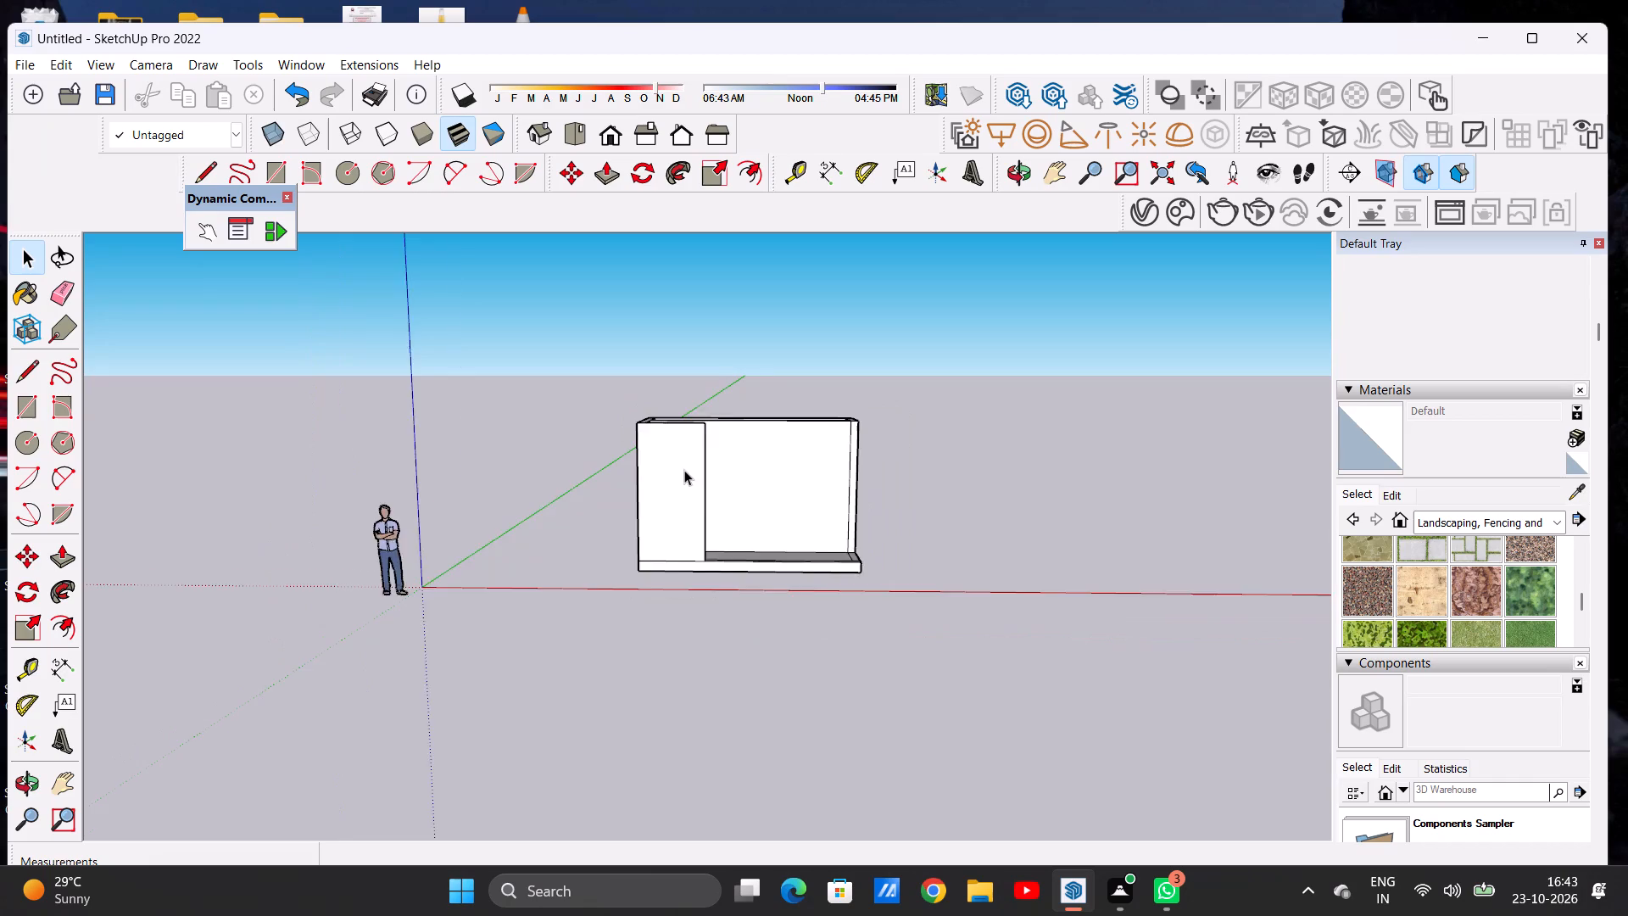
scroll(684, 470, "down", 2)
scroll(700, 472, "up", 8)
middle_click_drag(803, 611, 807, 598)
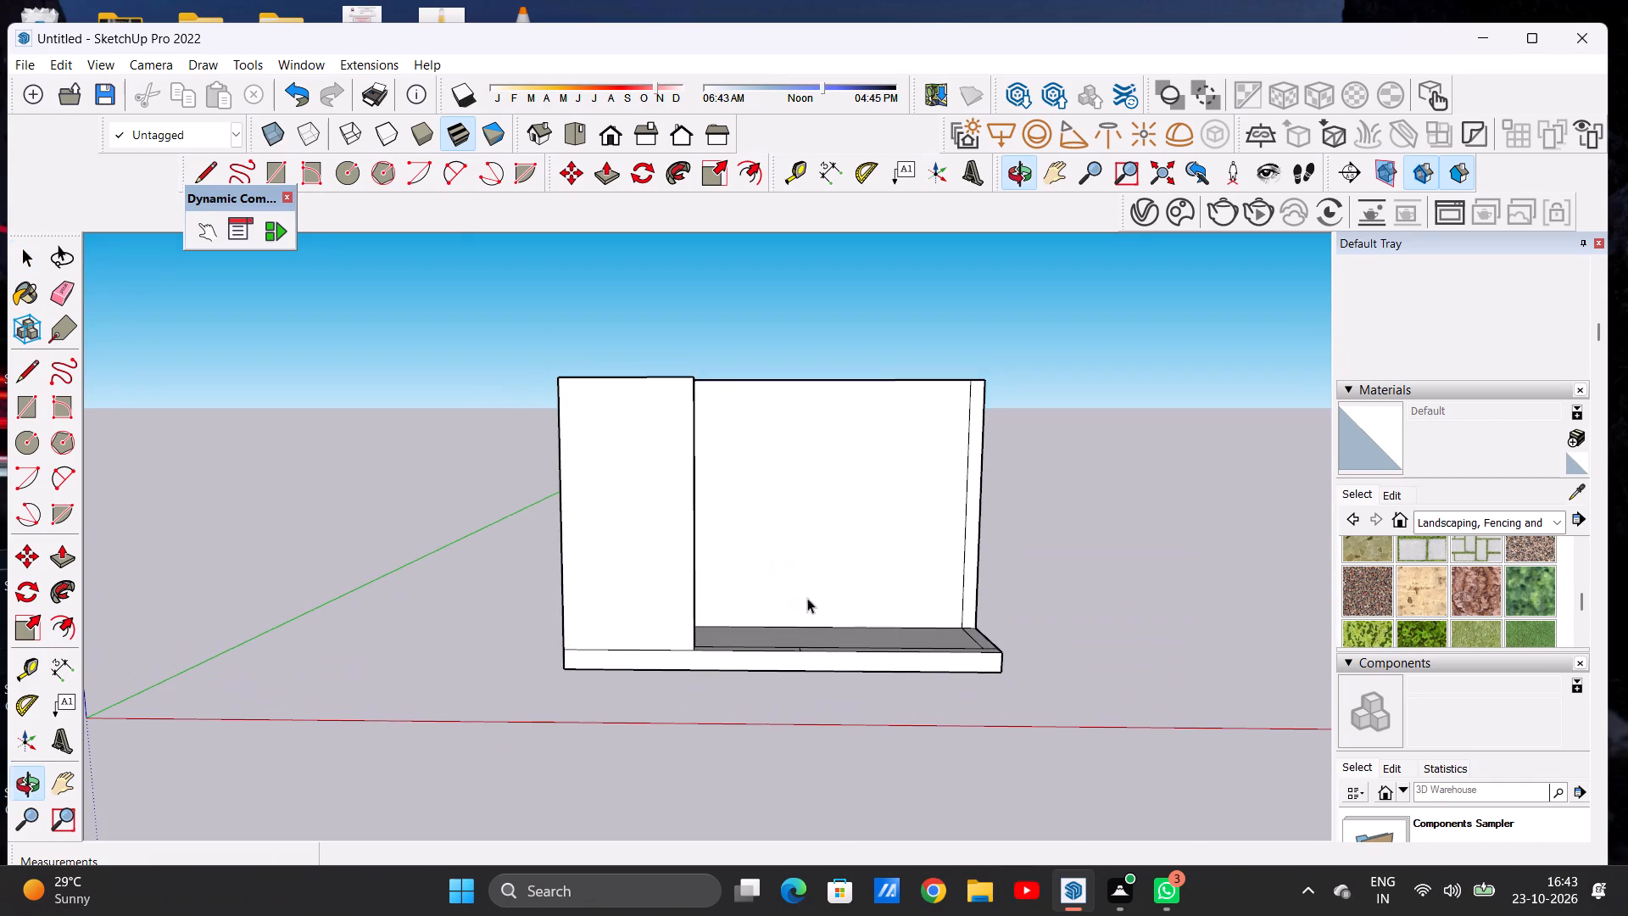
scroll(598, 601, "down", 4)
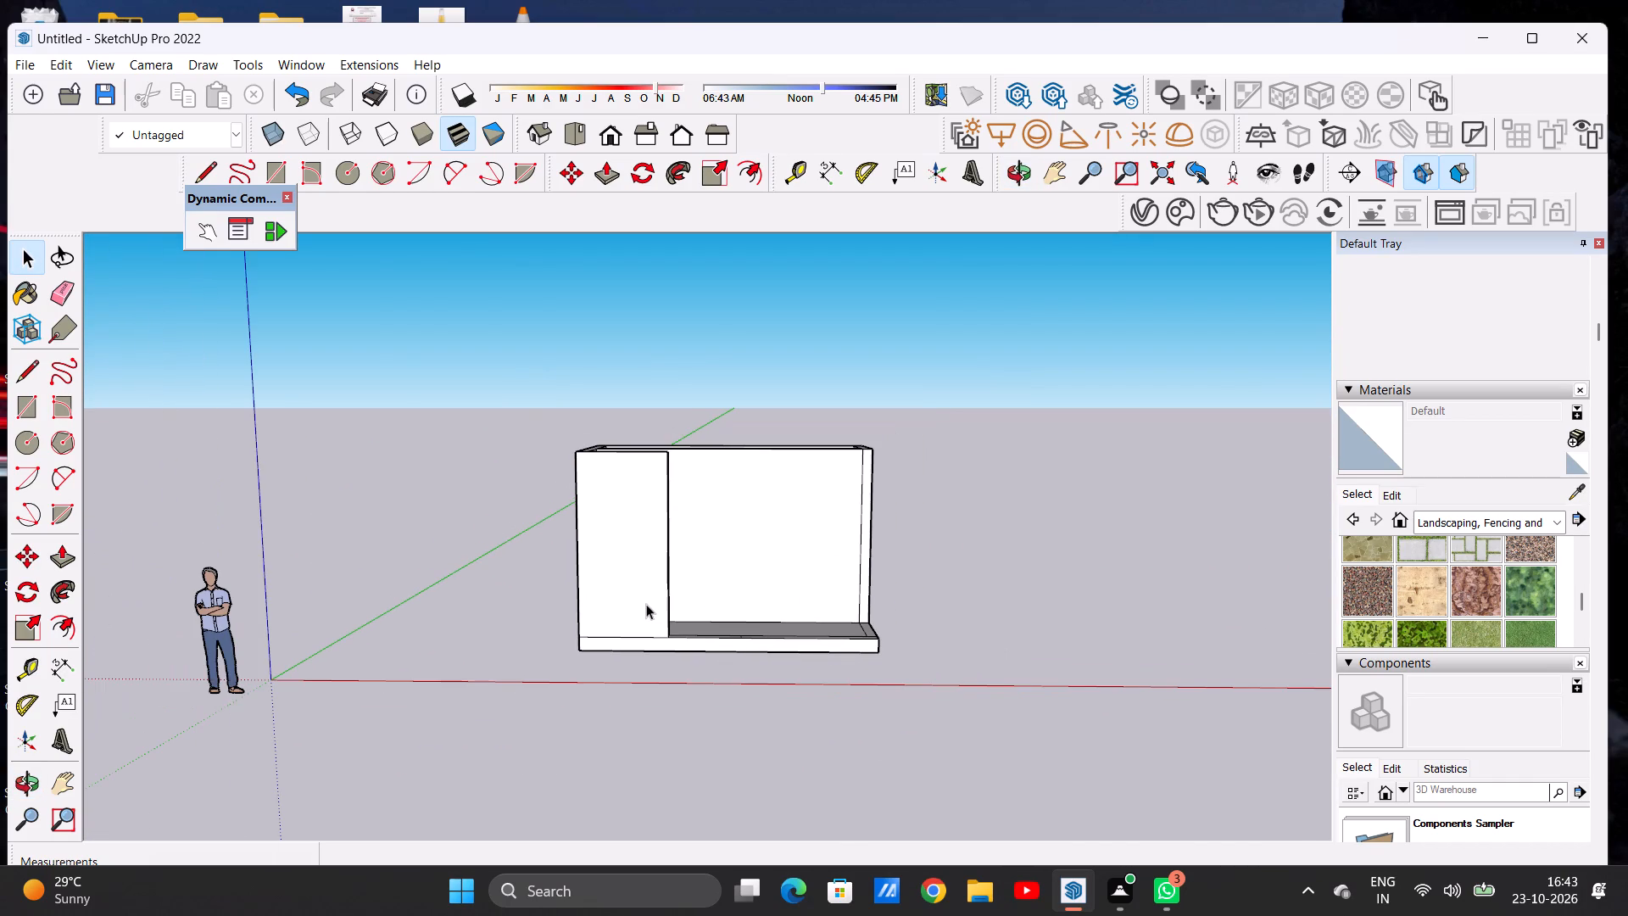
scroll(653, 563, "down", 3)
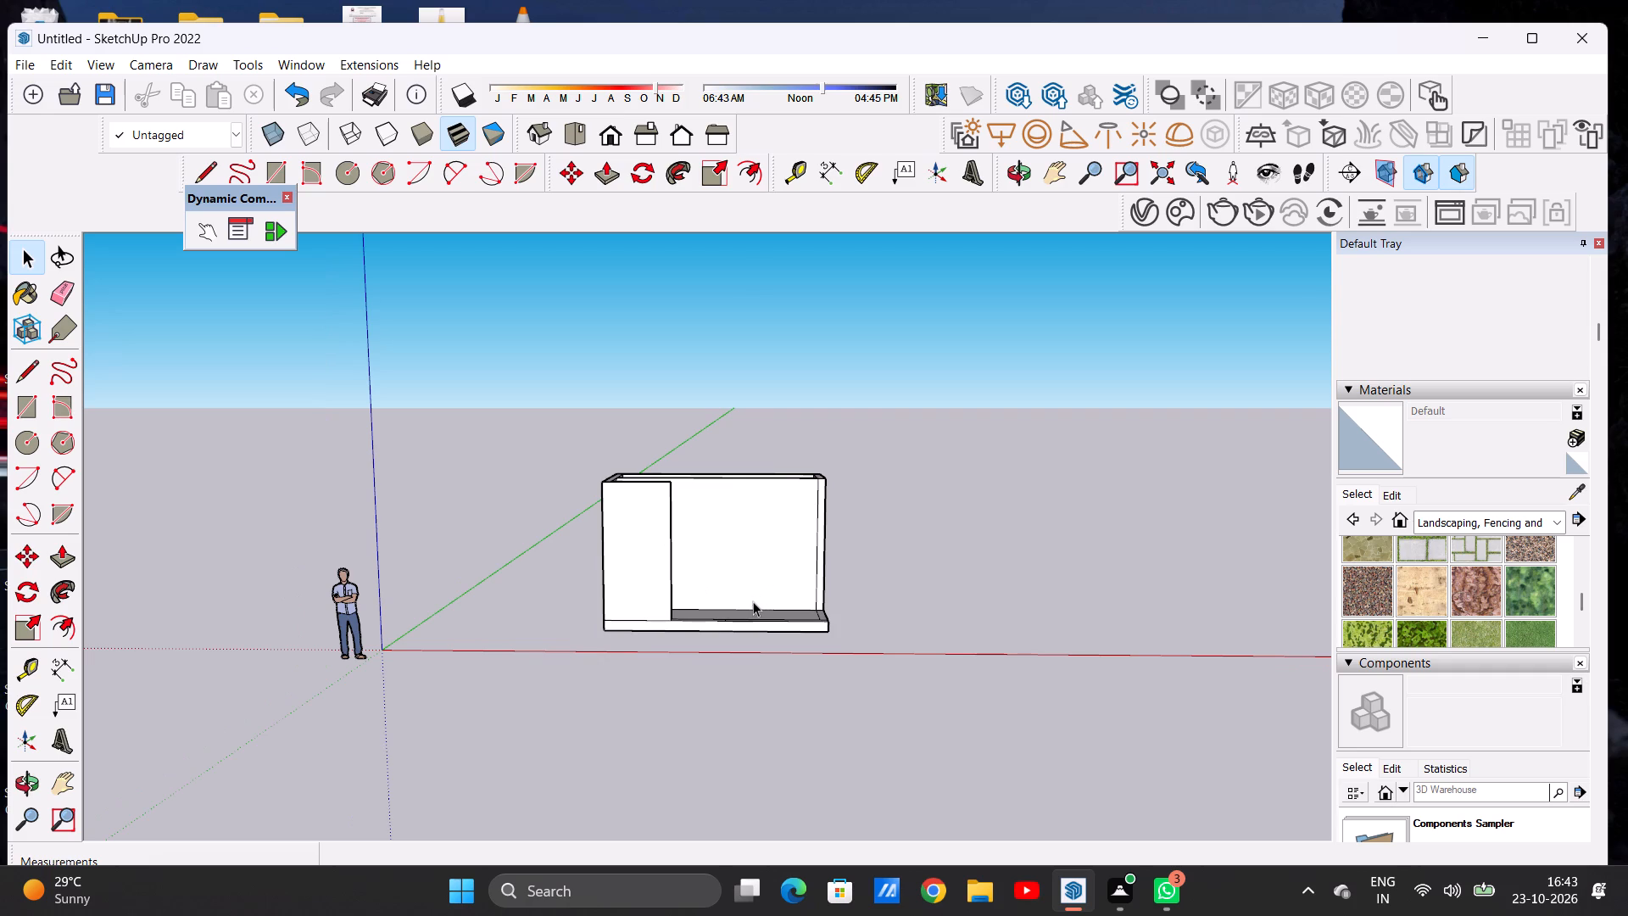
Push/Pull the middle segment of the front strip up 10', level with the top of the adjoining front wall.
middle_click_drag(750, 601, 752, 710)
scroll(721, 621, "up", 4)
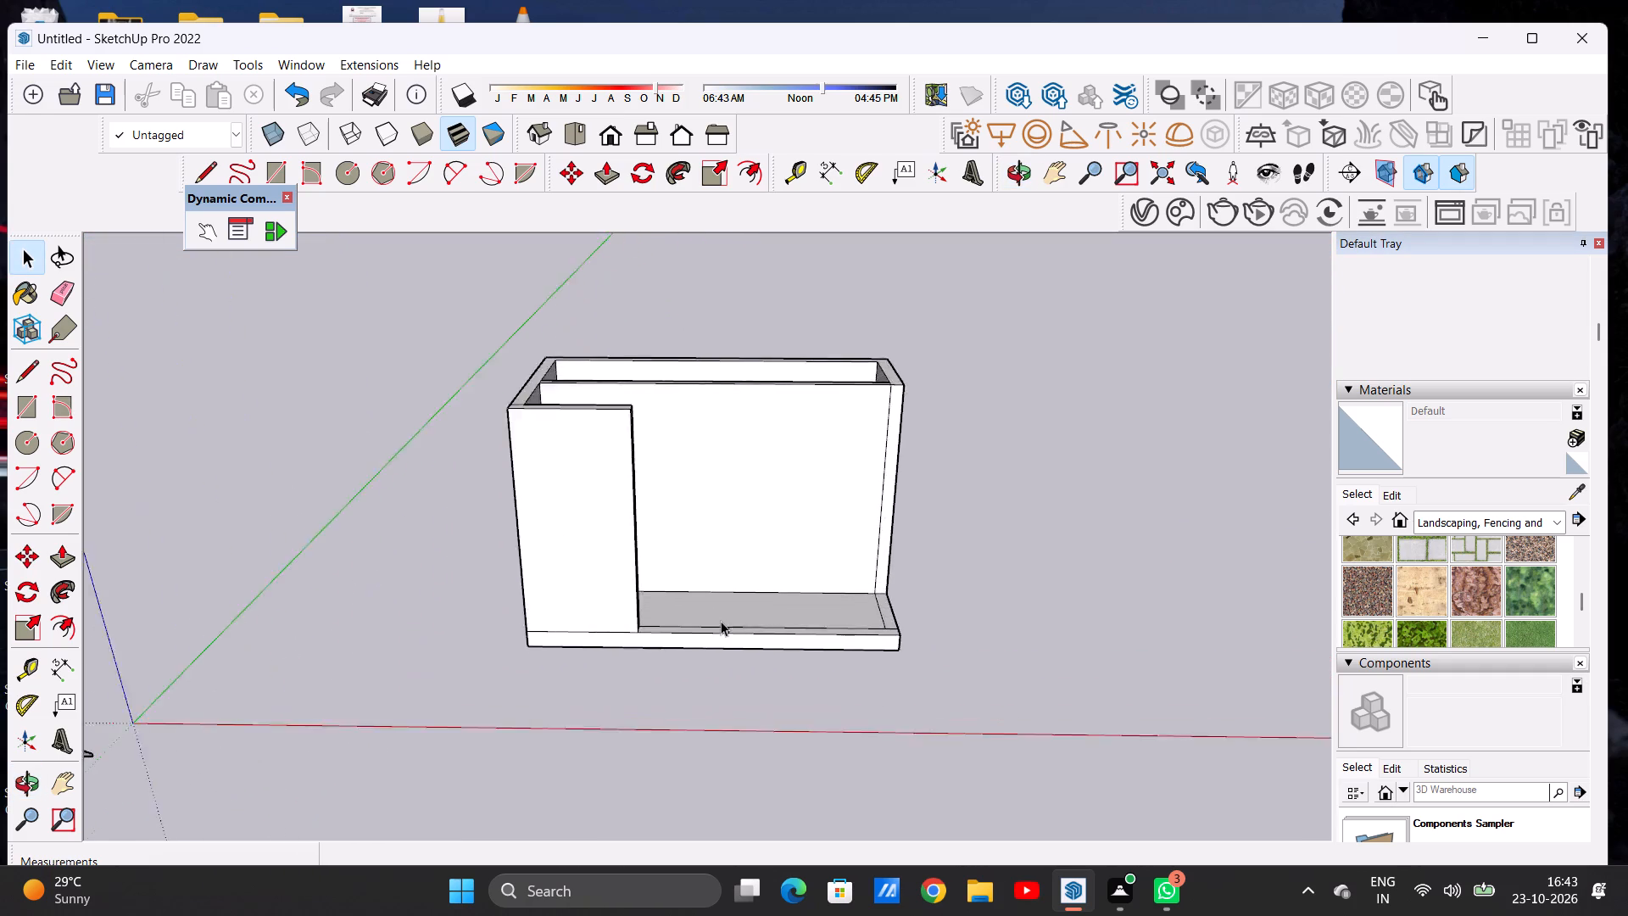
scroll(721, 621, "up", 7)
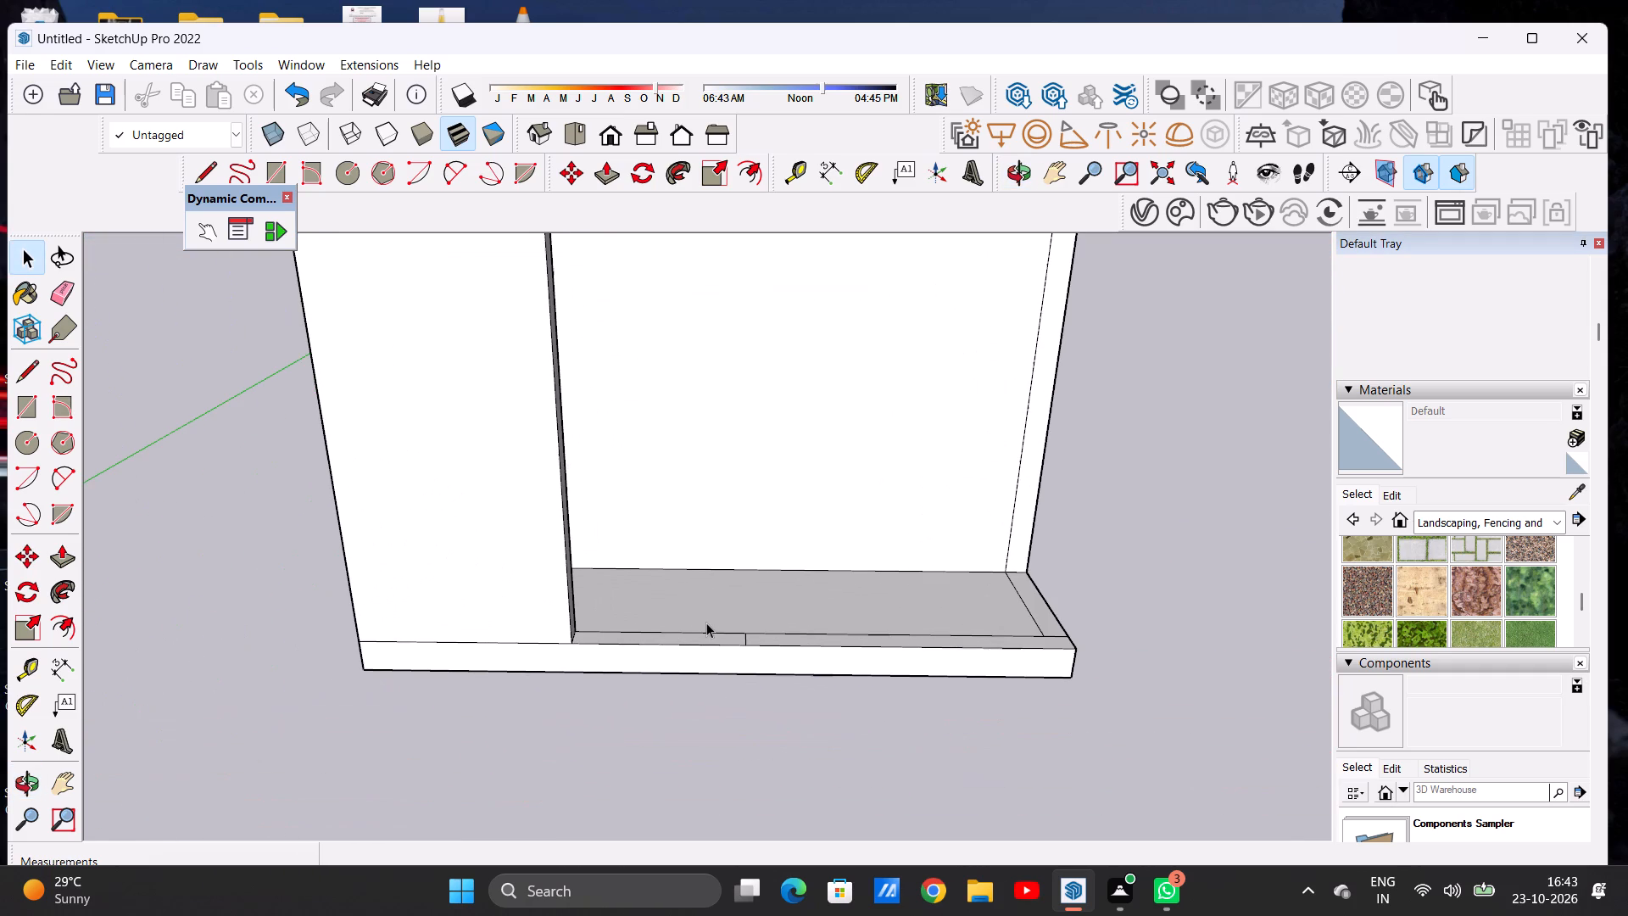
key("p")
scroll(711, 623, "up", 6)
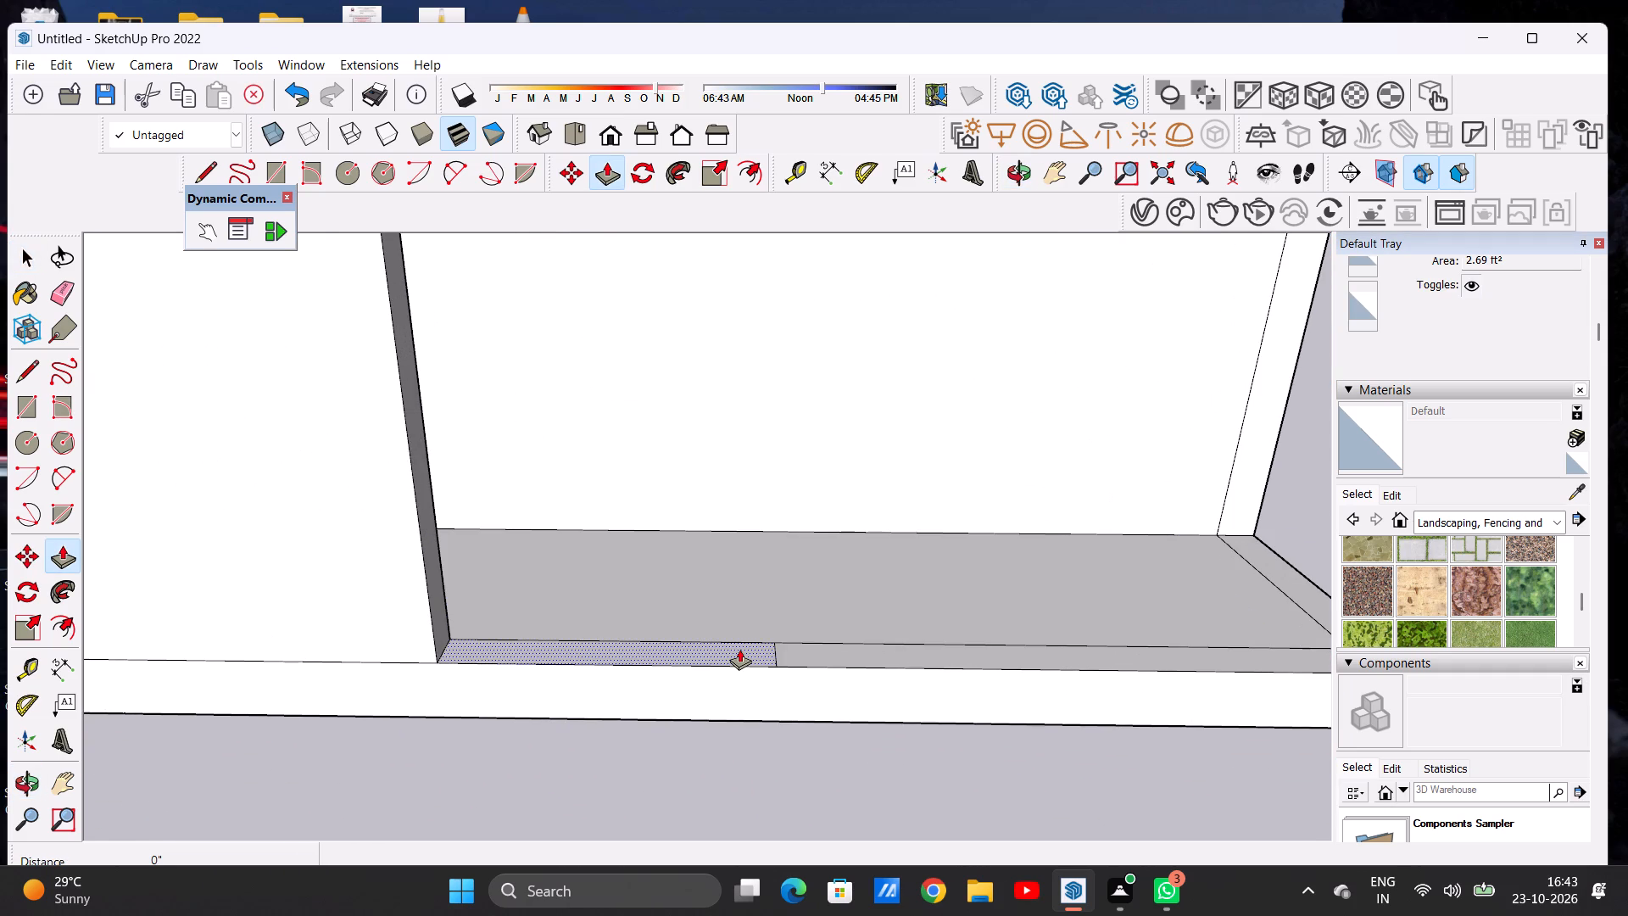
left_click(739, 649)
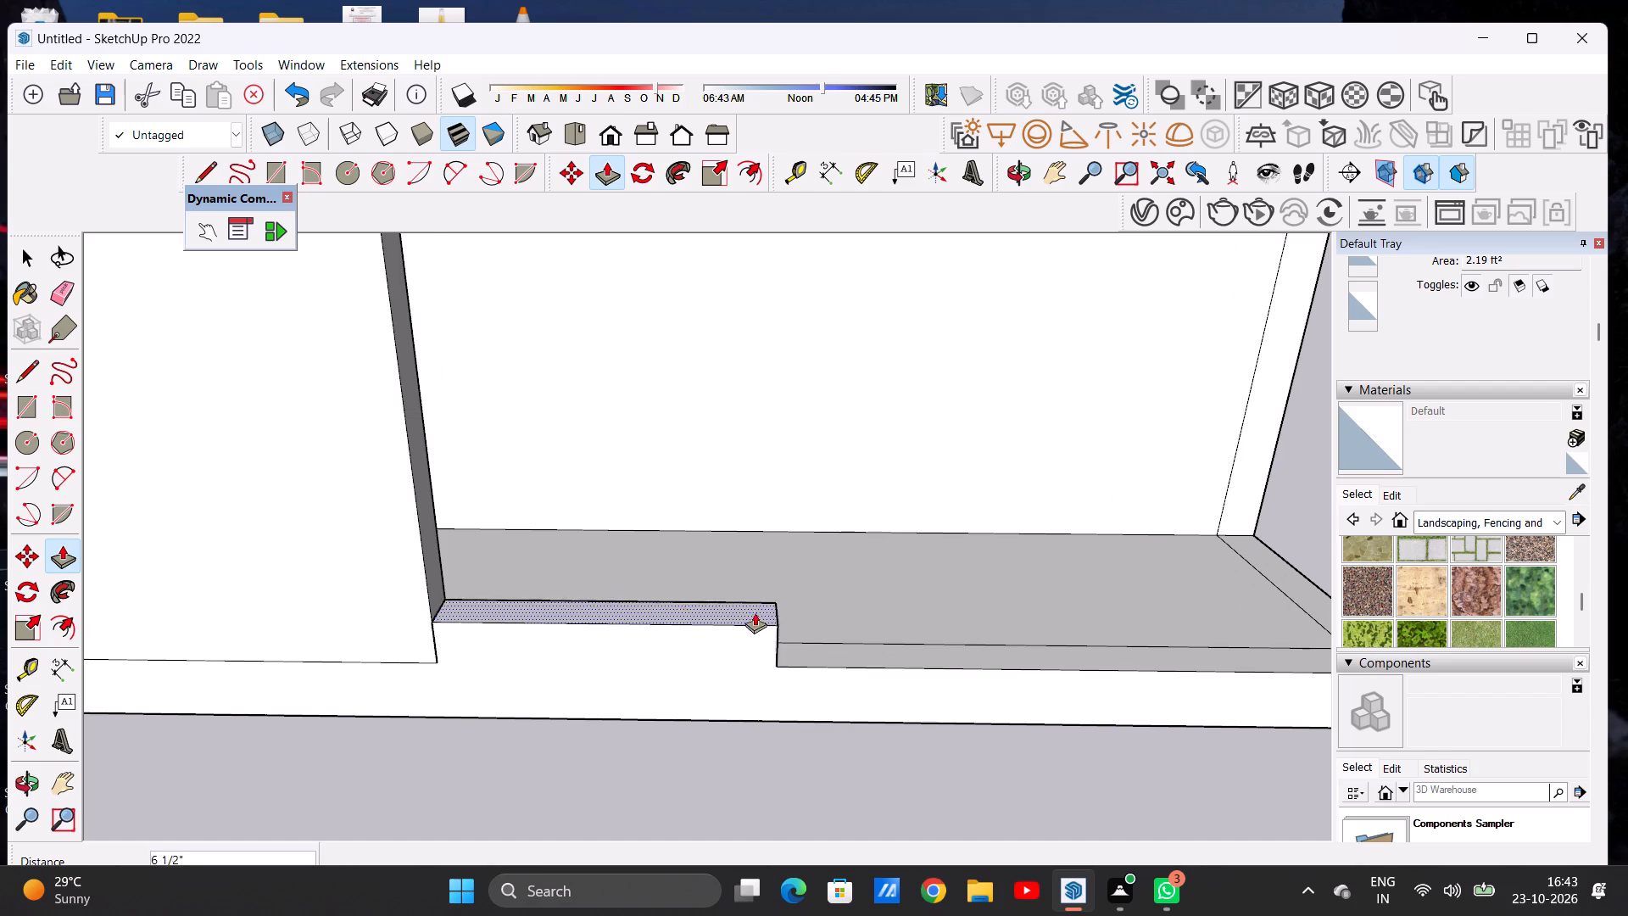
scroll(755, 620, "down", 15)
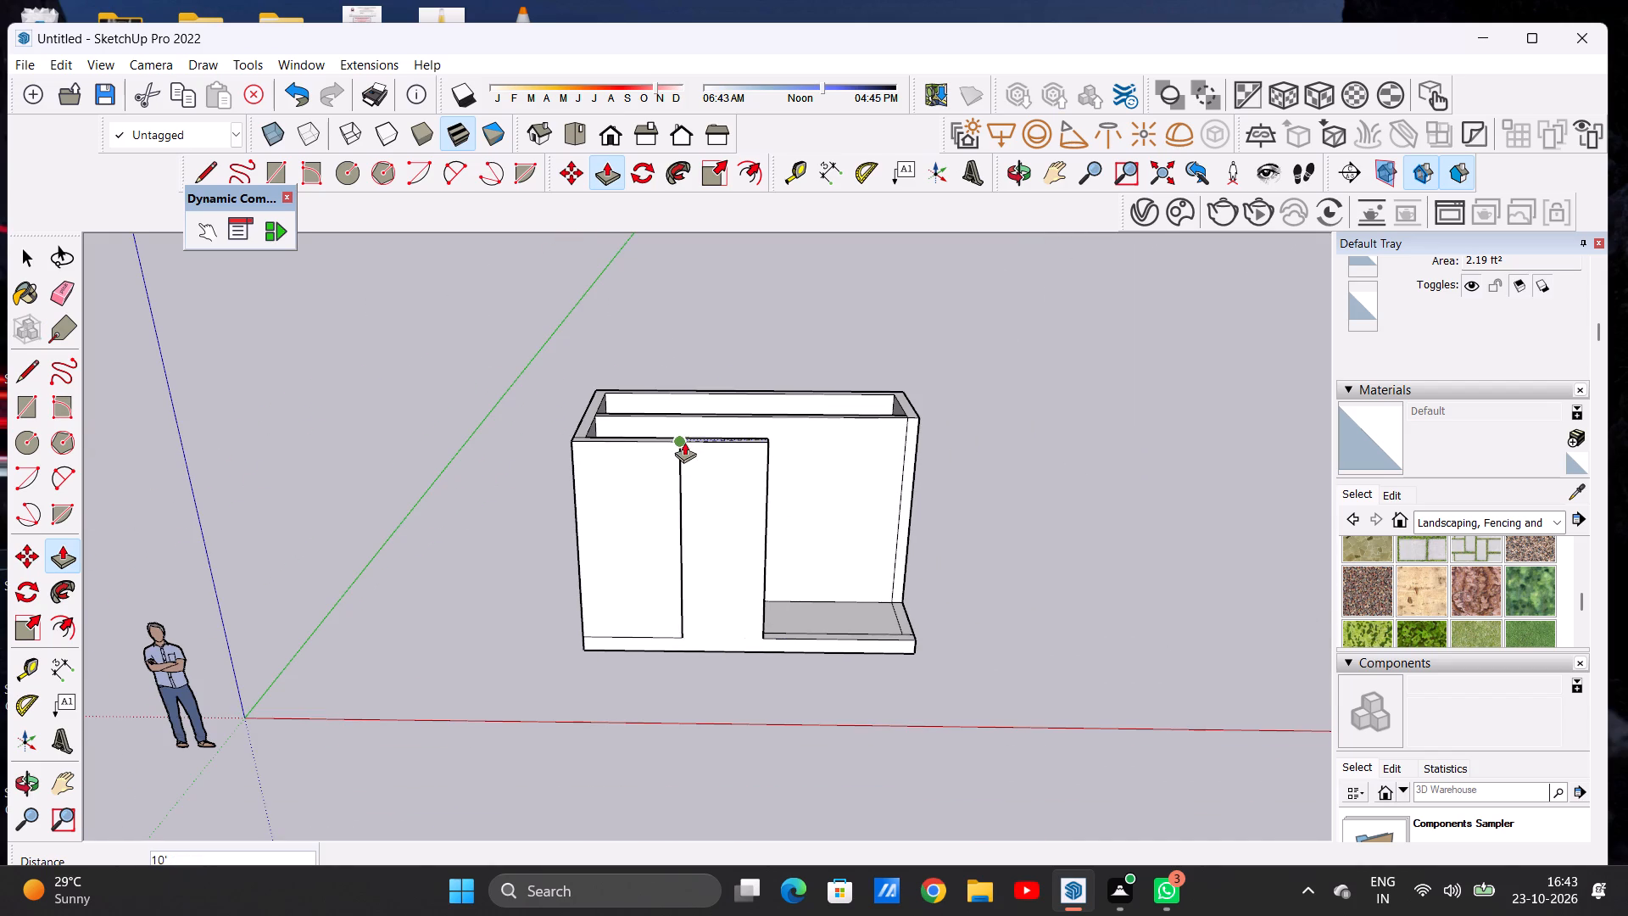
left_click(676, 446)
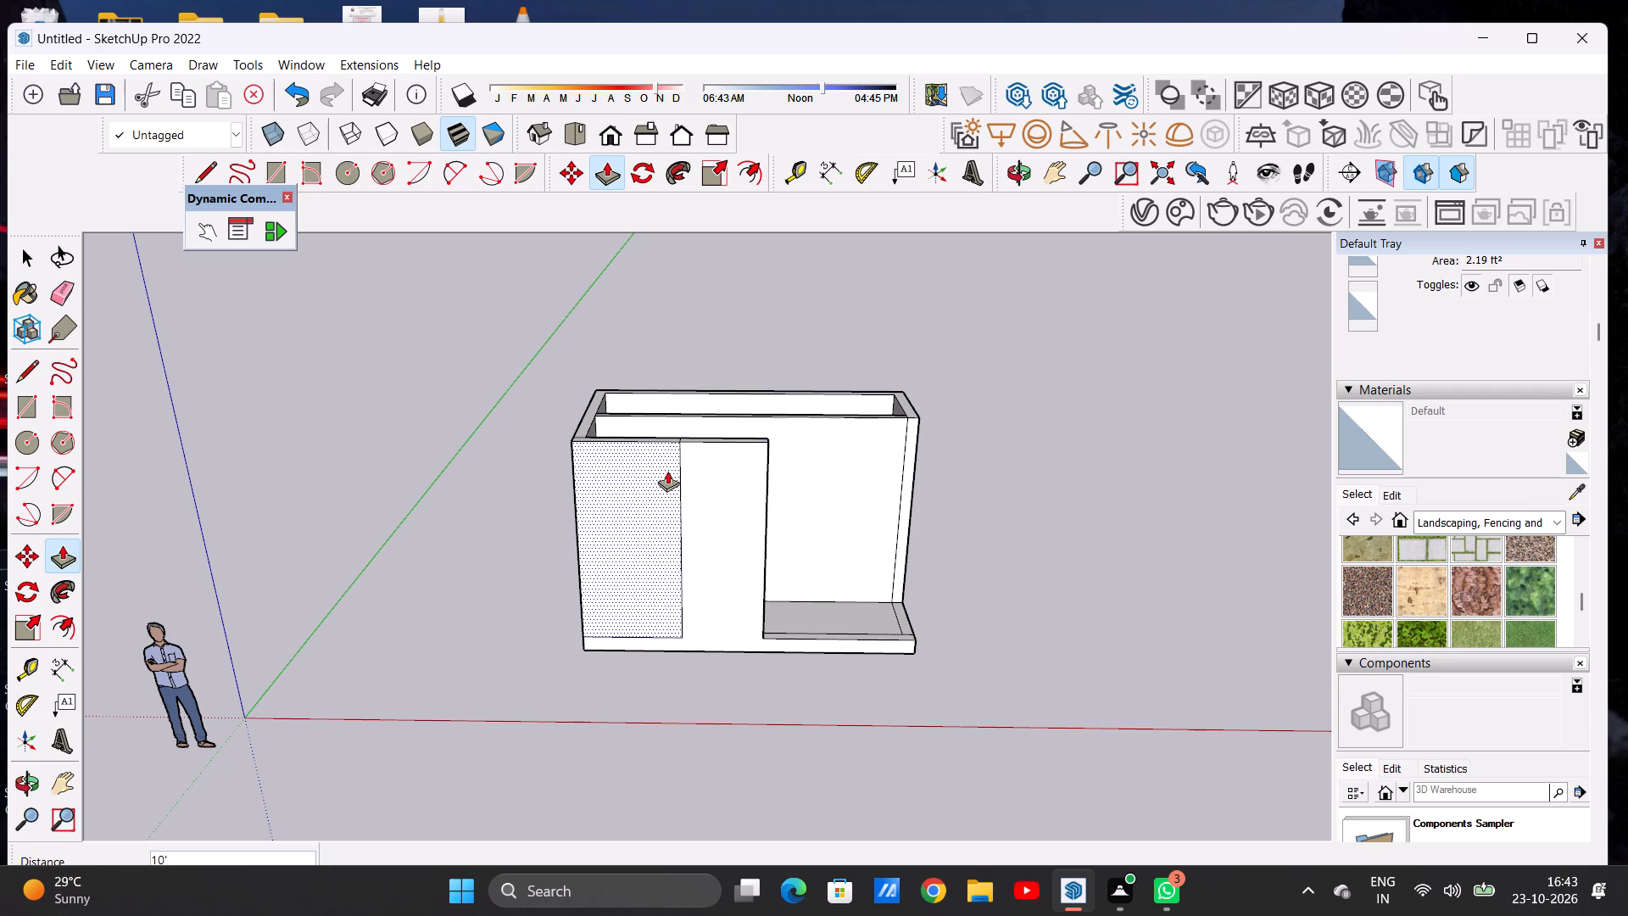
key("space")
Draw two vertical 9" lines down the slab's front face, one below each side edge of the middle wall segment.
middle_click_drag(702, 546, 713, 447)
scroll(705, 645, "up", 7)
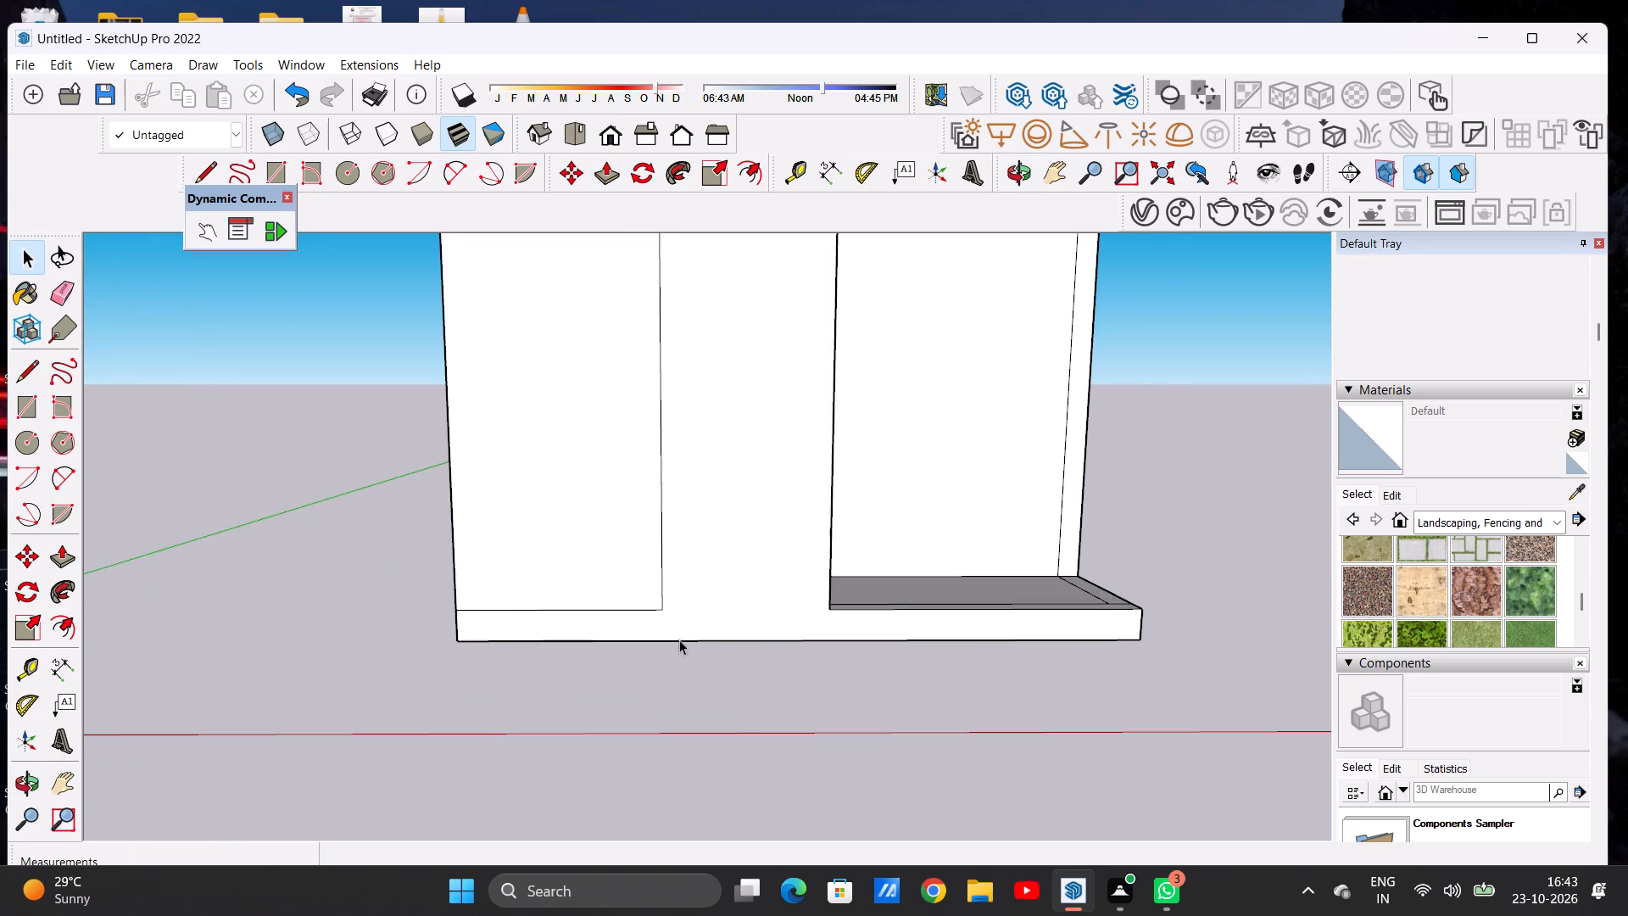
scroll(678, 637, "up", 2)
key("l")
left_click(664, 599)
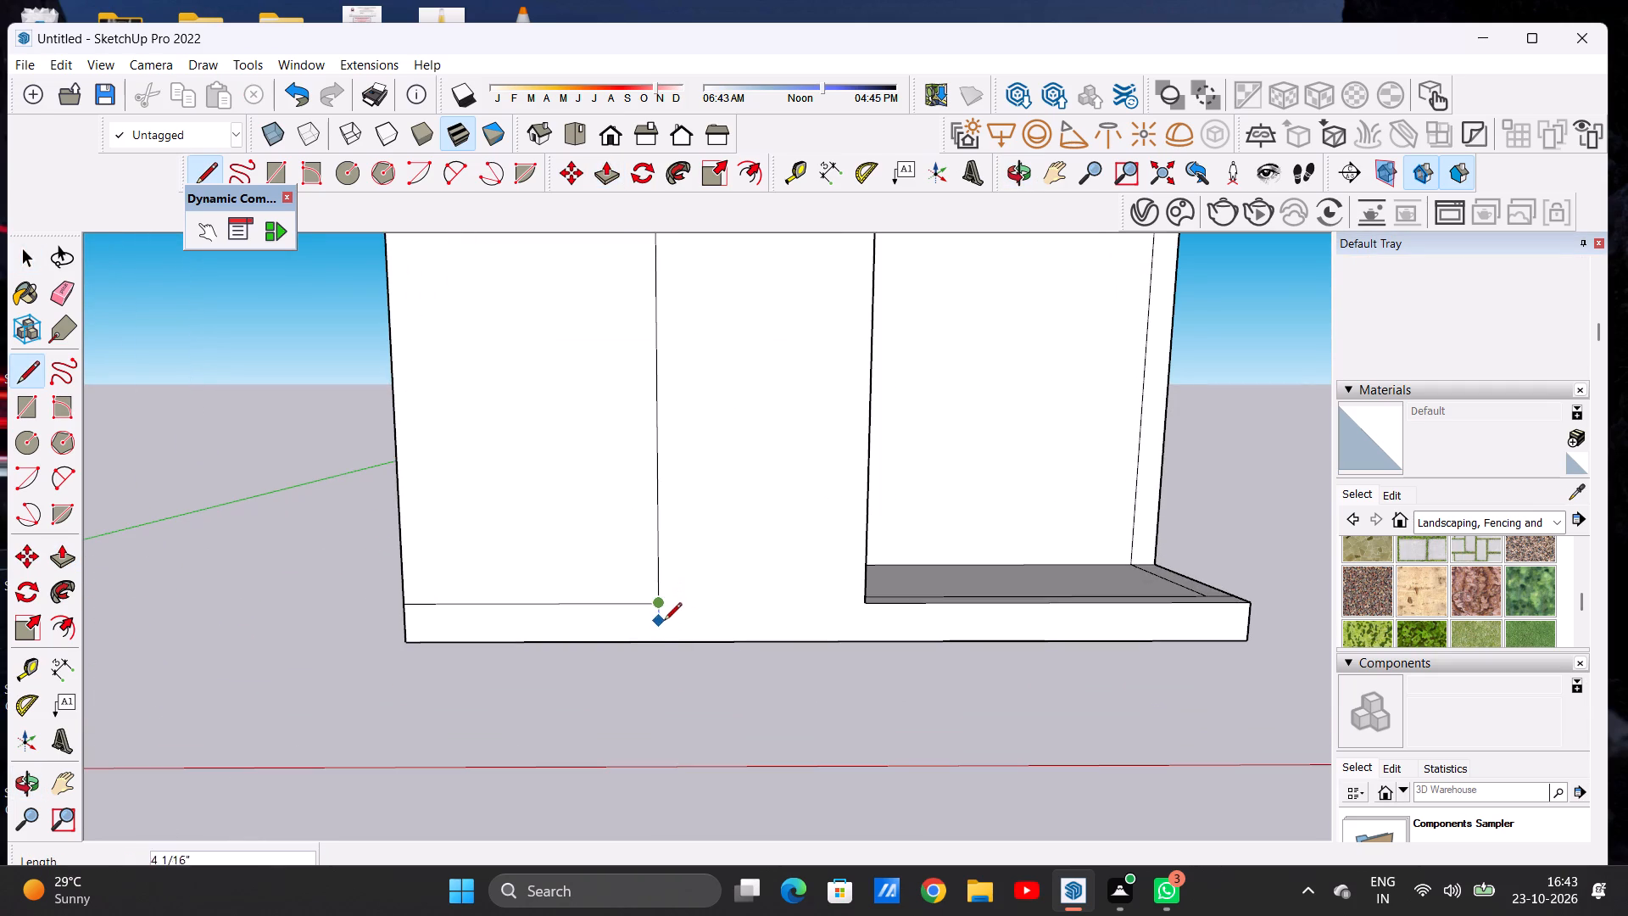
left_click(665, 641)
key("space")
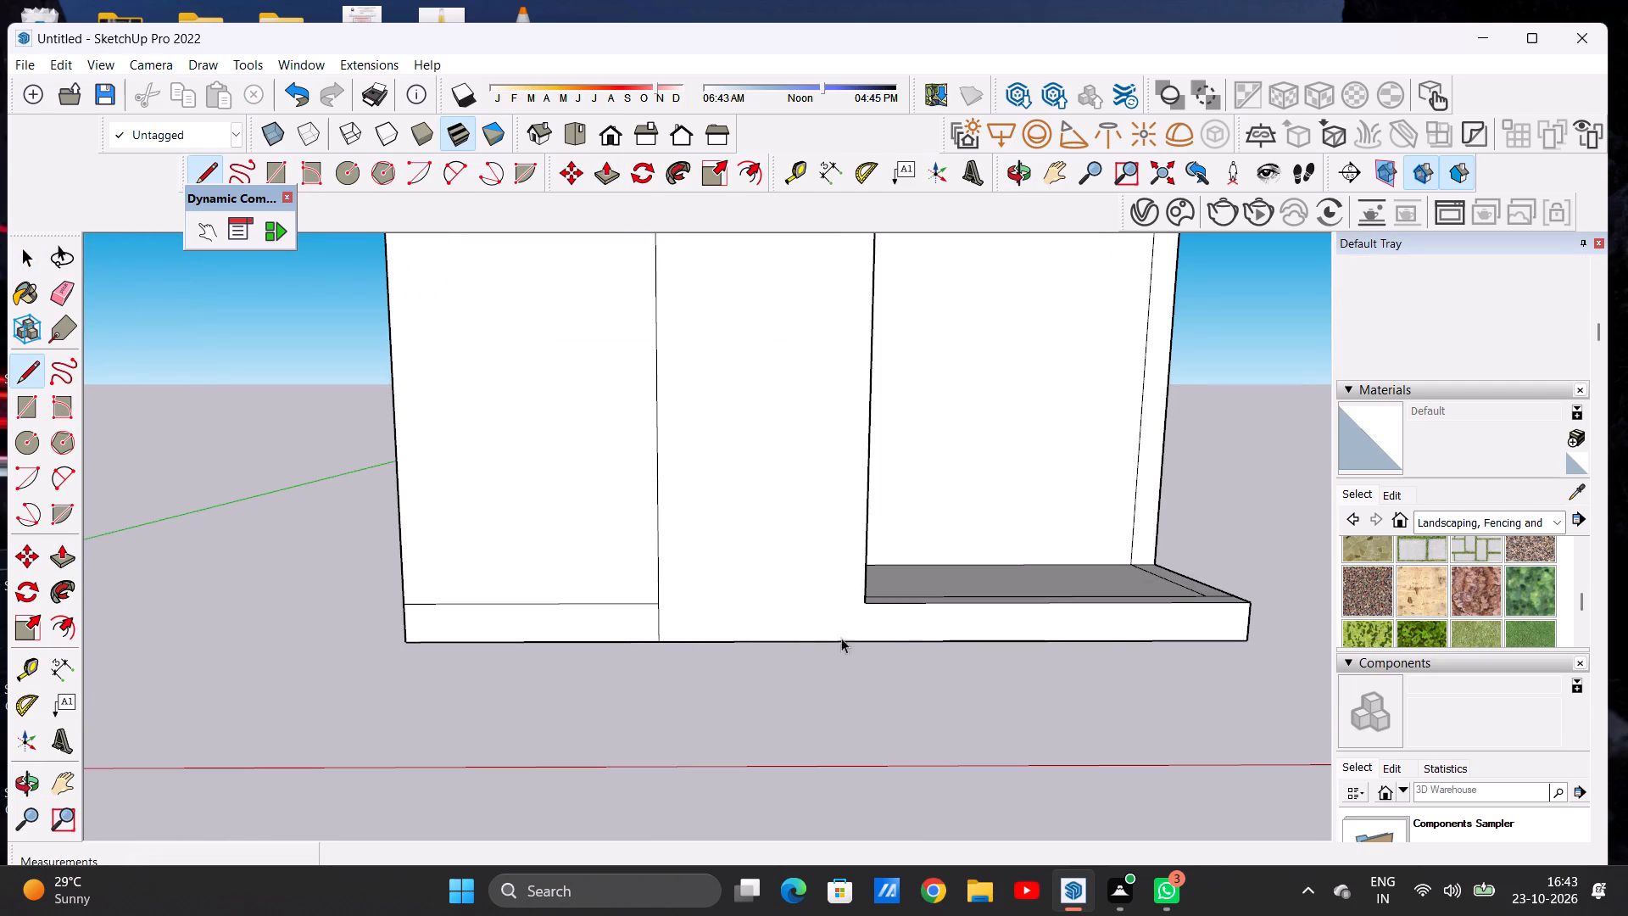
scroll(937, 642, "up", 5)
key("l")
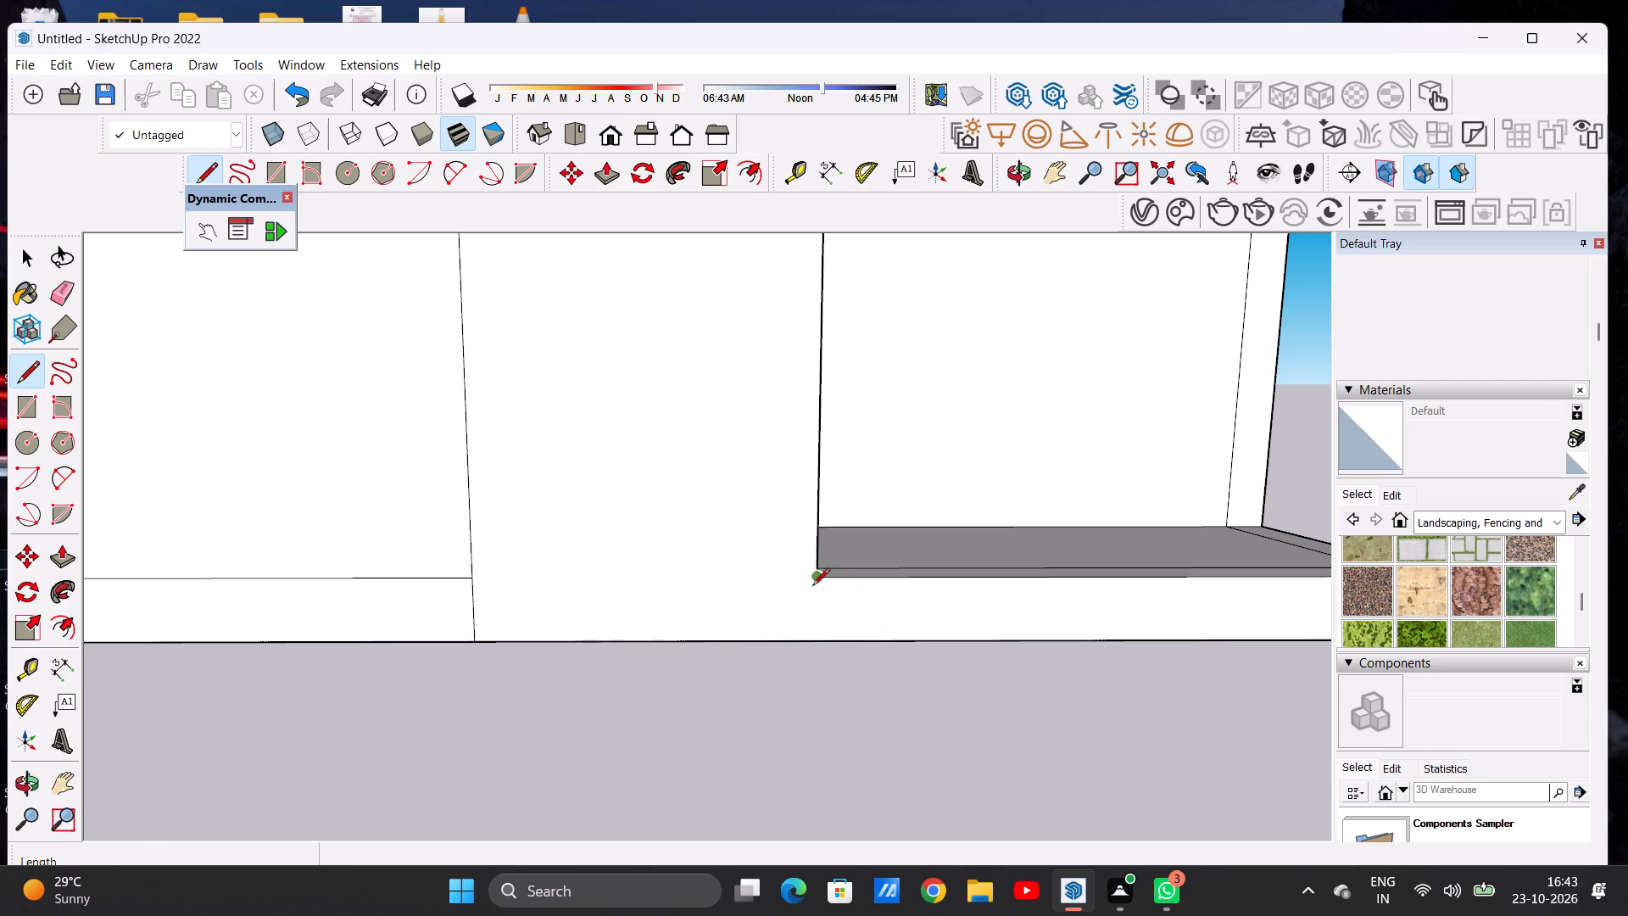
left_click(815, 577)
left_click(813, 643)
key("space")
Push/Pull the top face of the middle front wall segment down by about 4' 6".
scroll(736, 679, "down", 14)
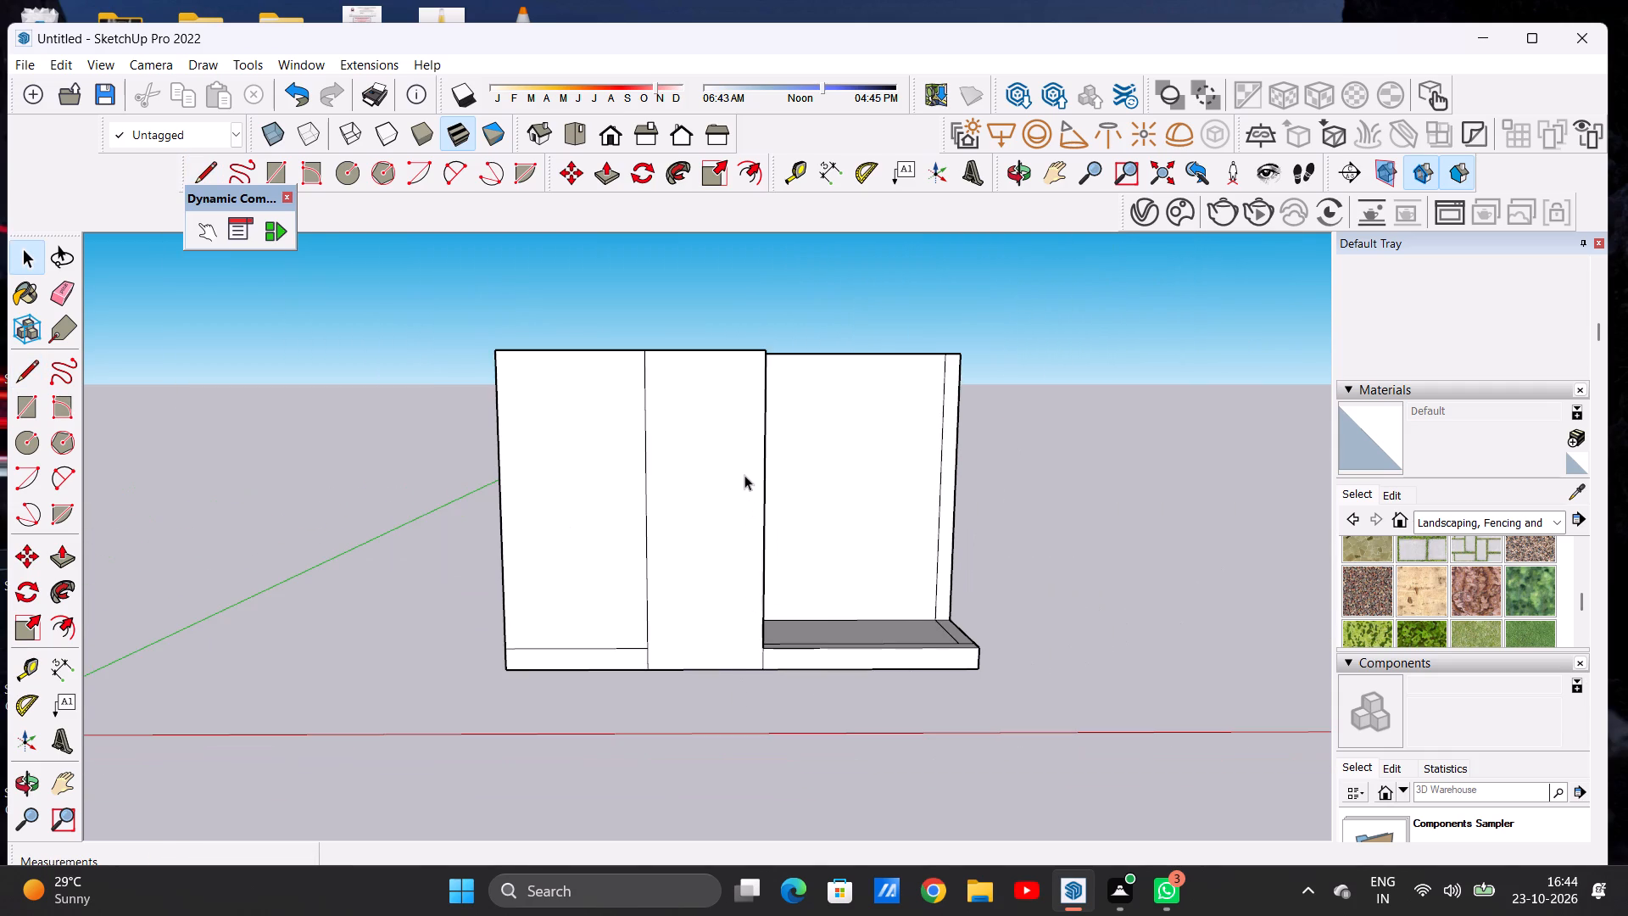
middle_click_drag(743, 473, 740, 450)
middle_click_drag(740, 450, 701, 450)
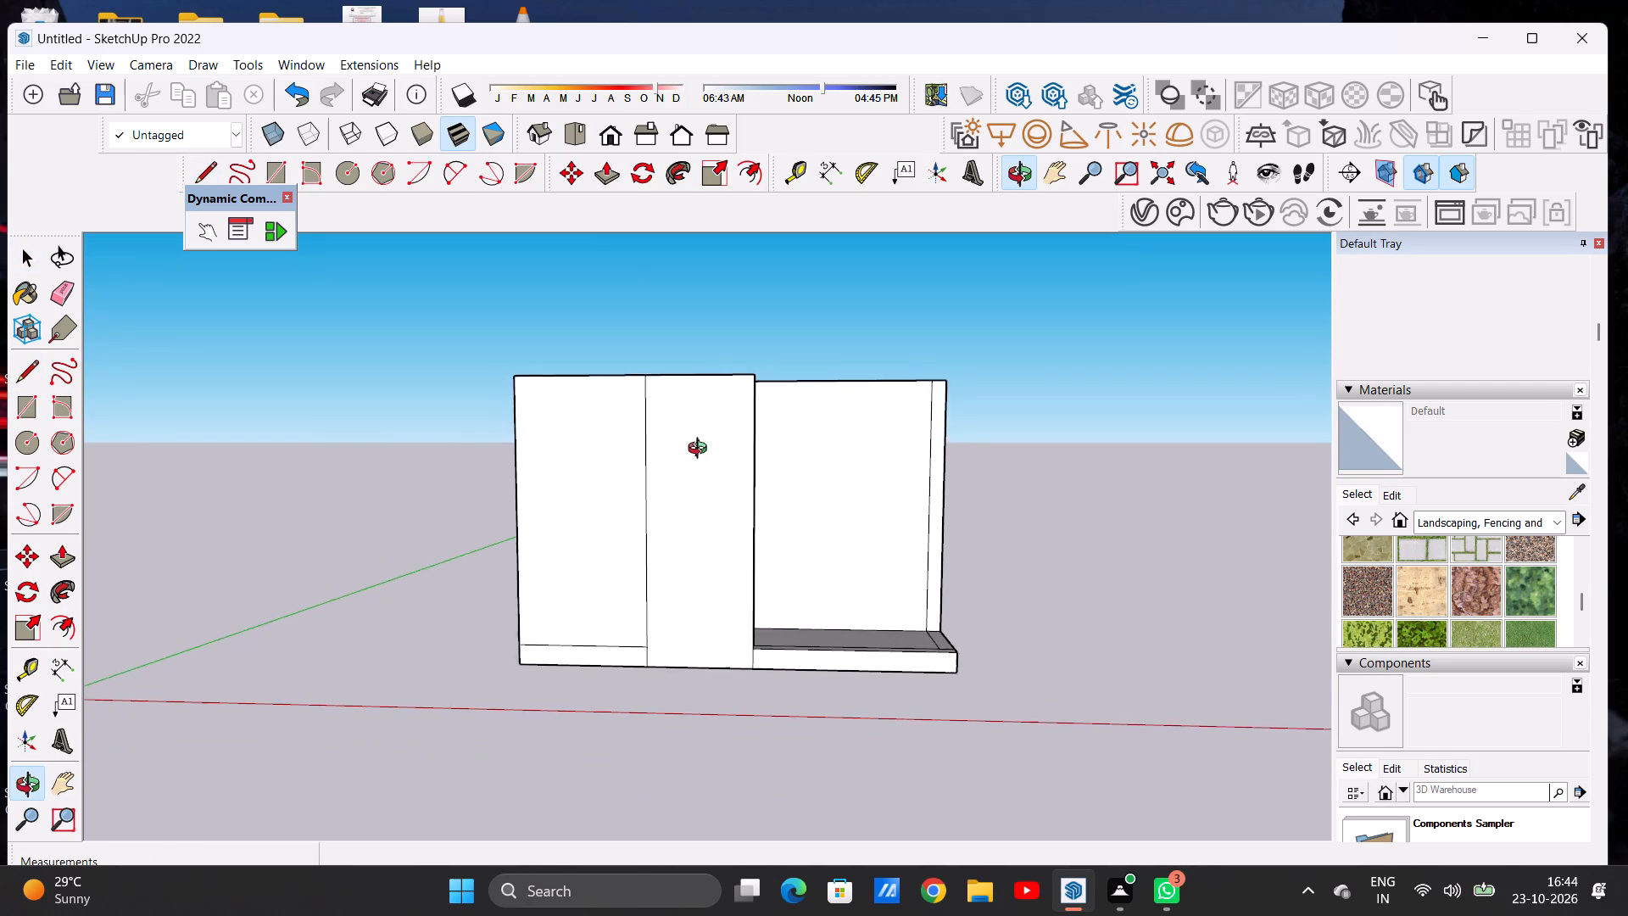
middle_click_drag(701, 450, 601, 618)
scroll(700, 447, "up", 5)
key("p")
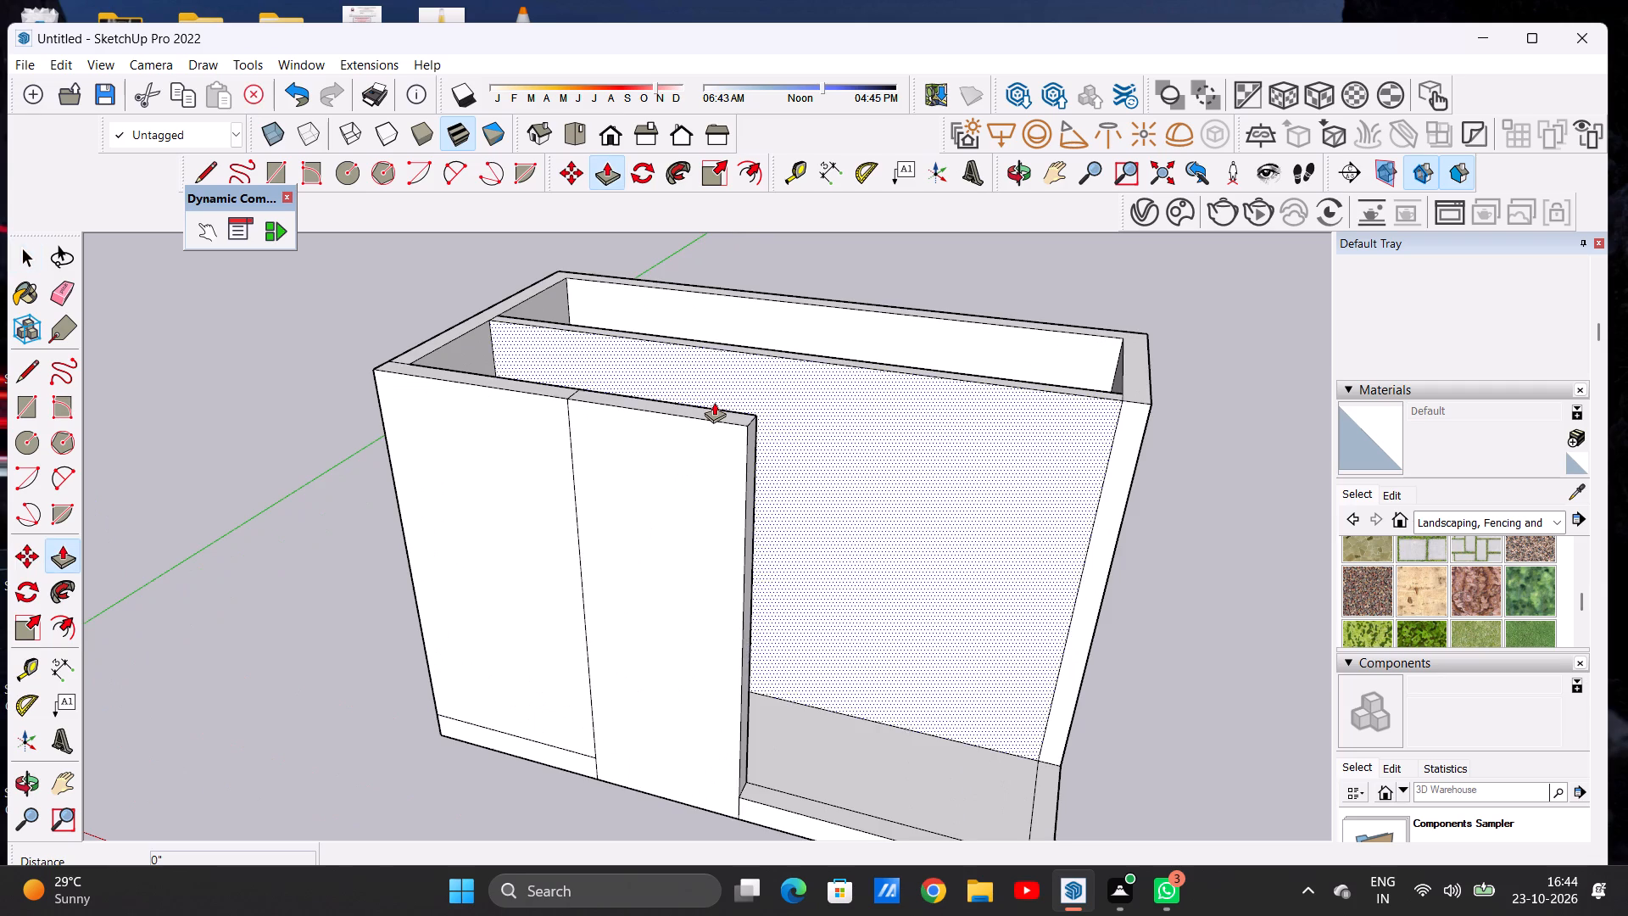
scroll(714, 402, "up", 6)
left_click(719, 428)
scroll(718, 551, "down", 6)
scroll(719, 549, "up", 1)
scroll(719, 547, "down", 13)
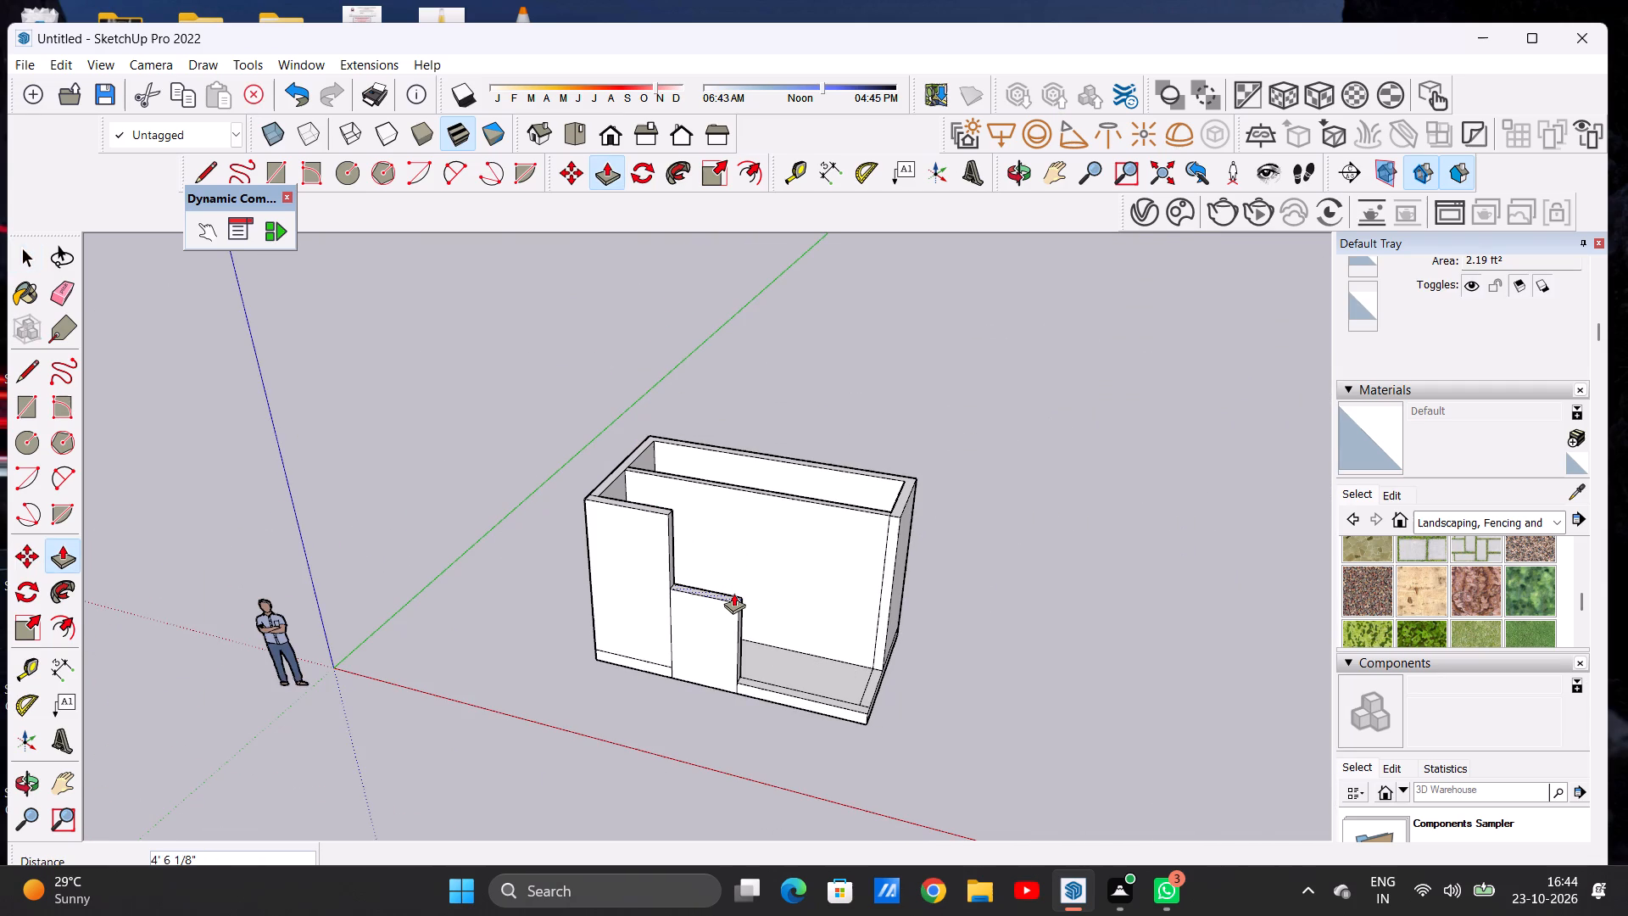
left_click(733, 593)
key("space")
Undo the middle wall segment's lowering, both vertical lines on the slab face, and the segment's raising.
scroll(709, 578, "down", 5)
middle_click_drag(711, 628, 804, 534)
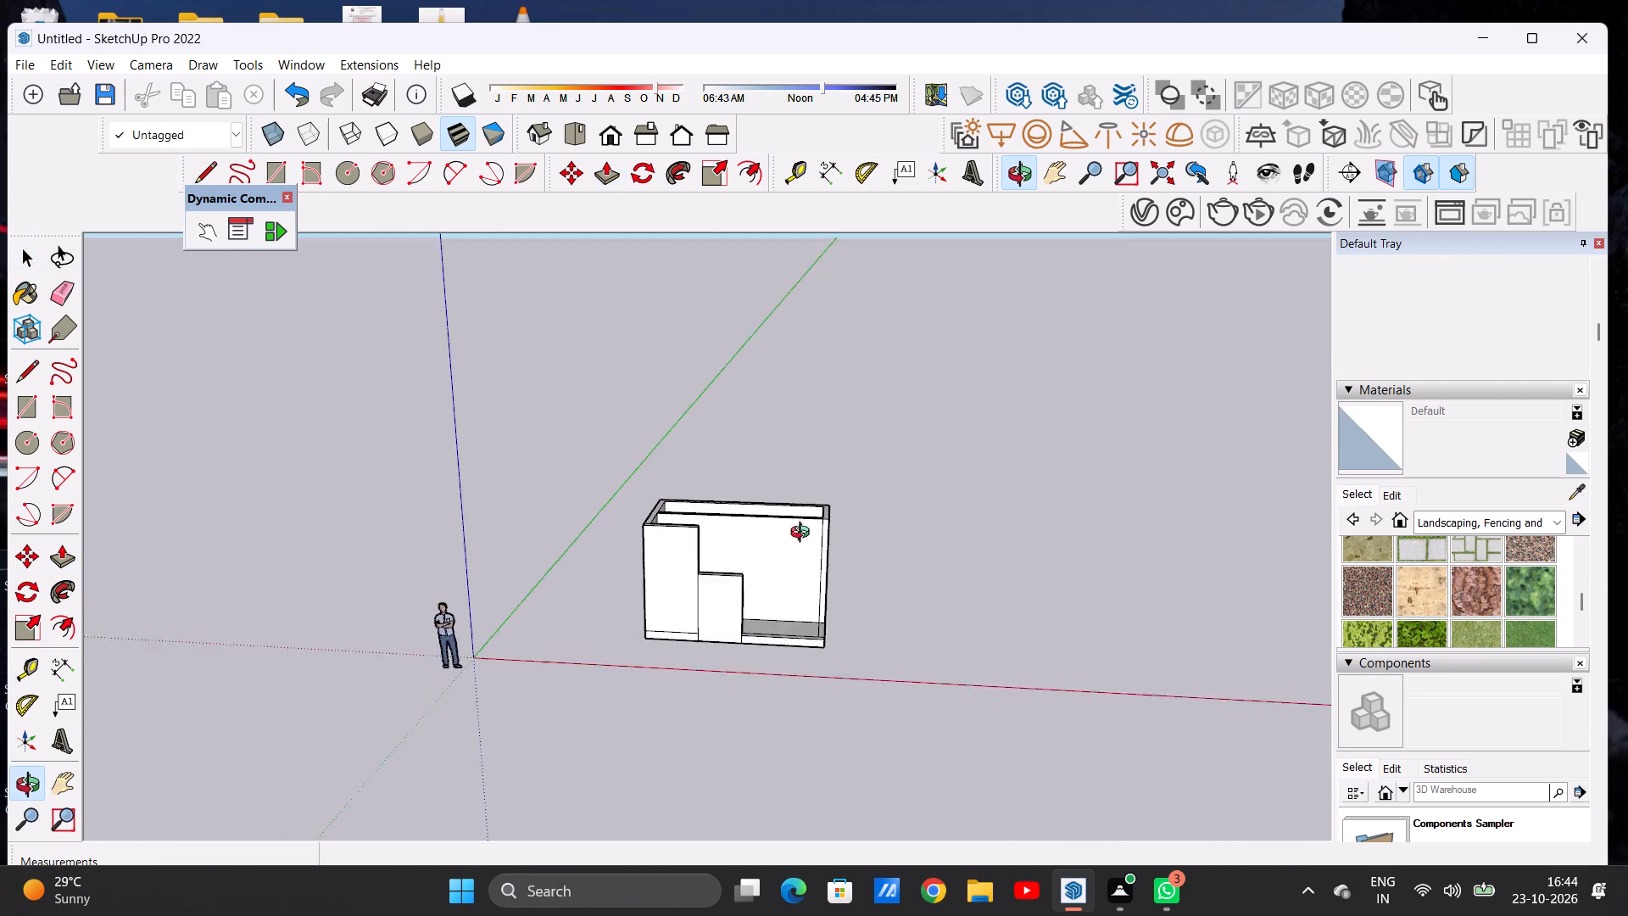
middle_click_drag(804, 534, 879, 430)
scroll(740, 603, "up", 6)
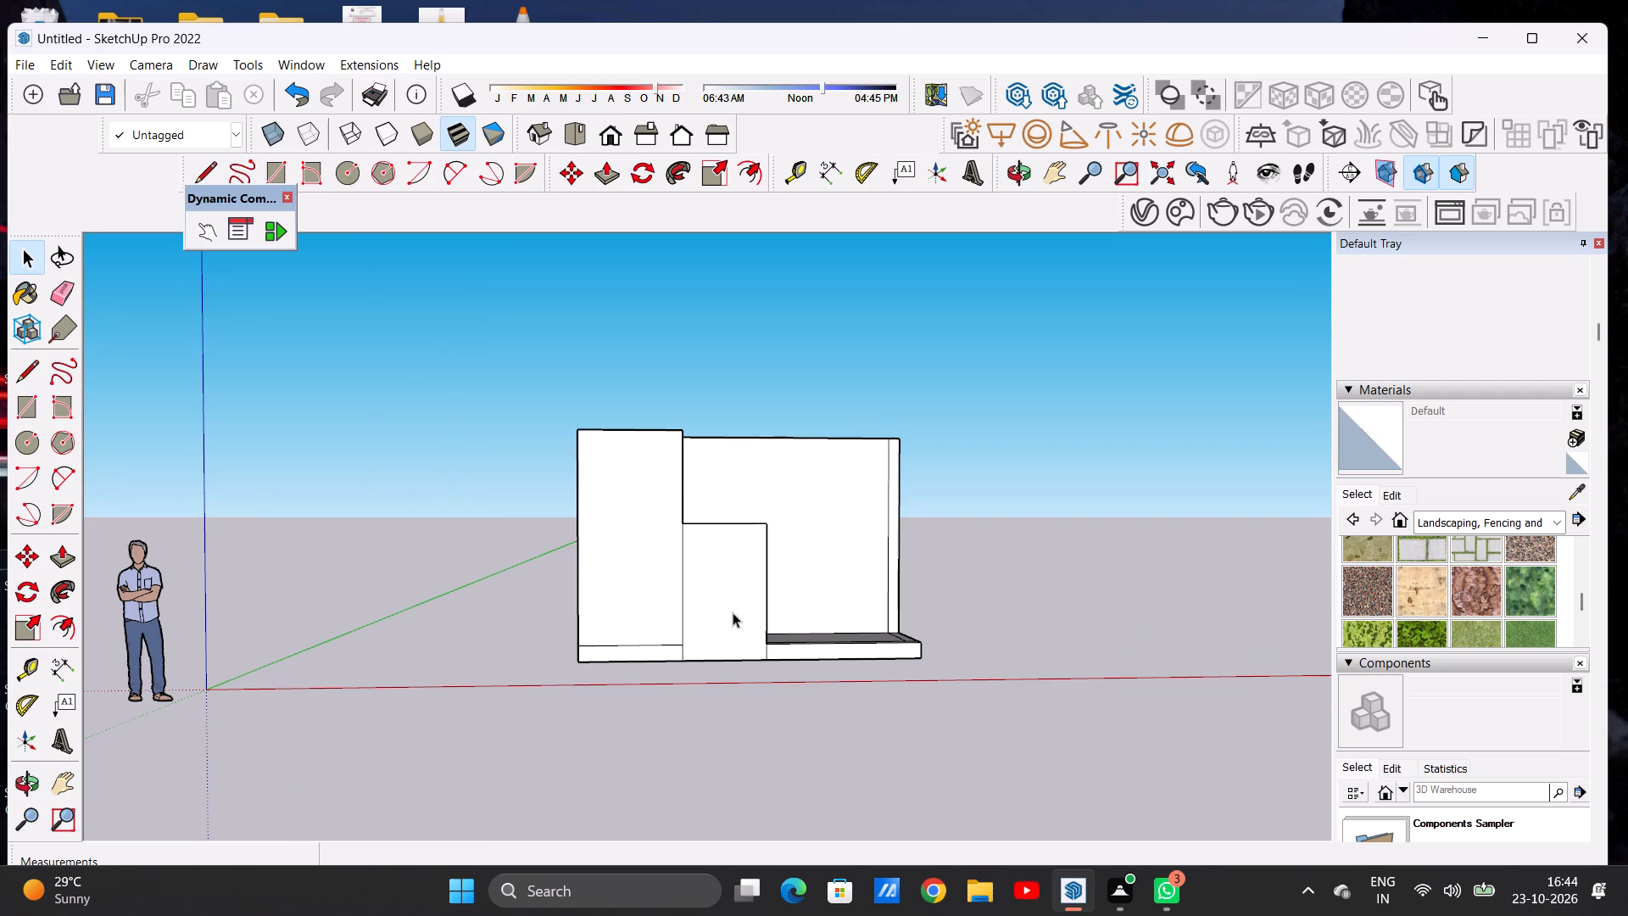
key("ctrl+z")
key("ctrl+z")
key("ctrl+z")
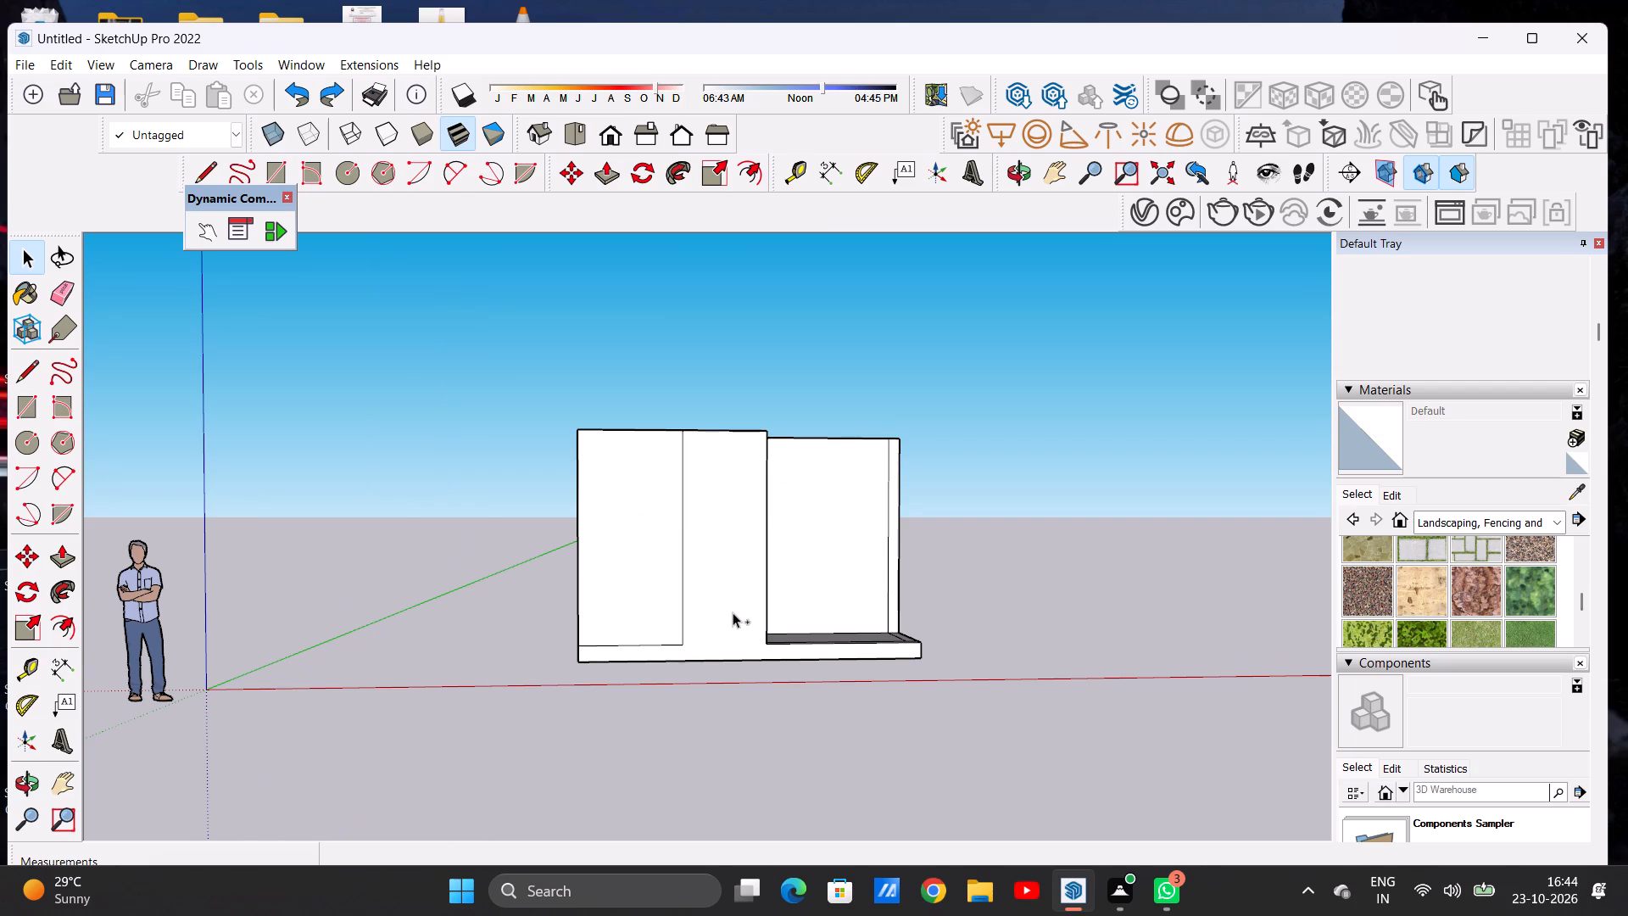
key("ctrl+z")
Draw a vertical line about 10" long down the slab's front face, below the open side edge of the tall front wall.
middle_click_drag(688, 634, 687, 653)
scroll(685, 655, "up", 12)
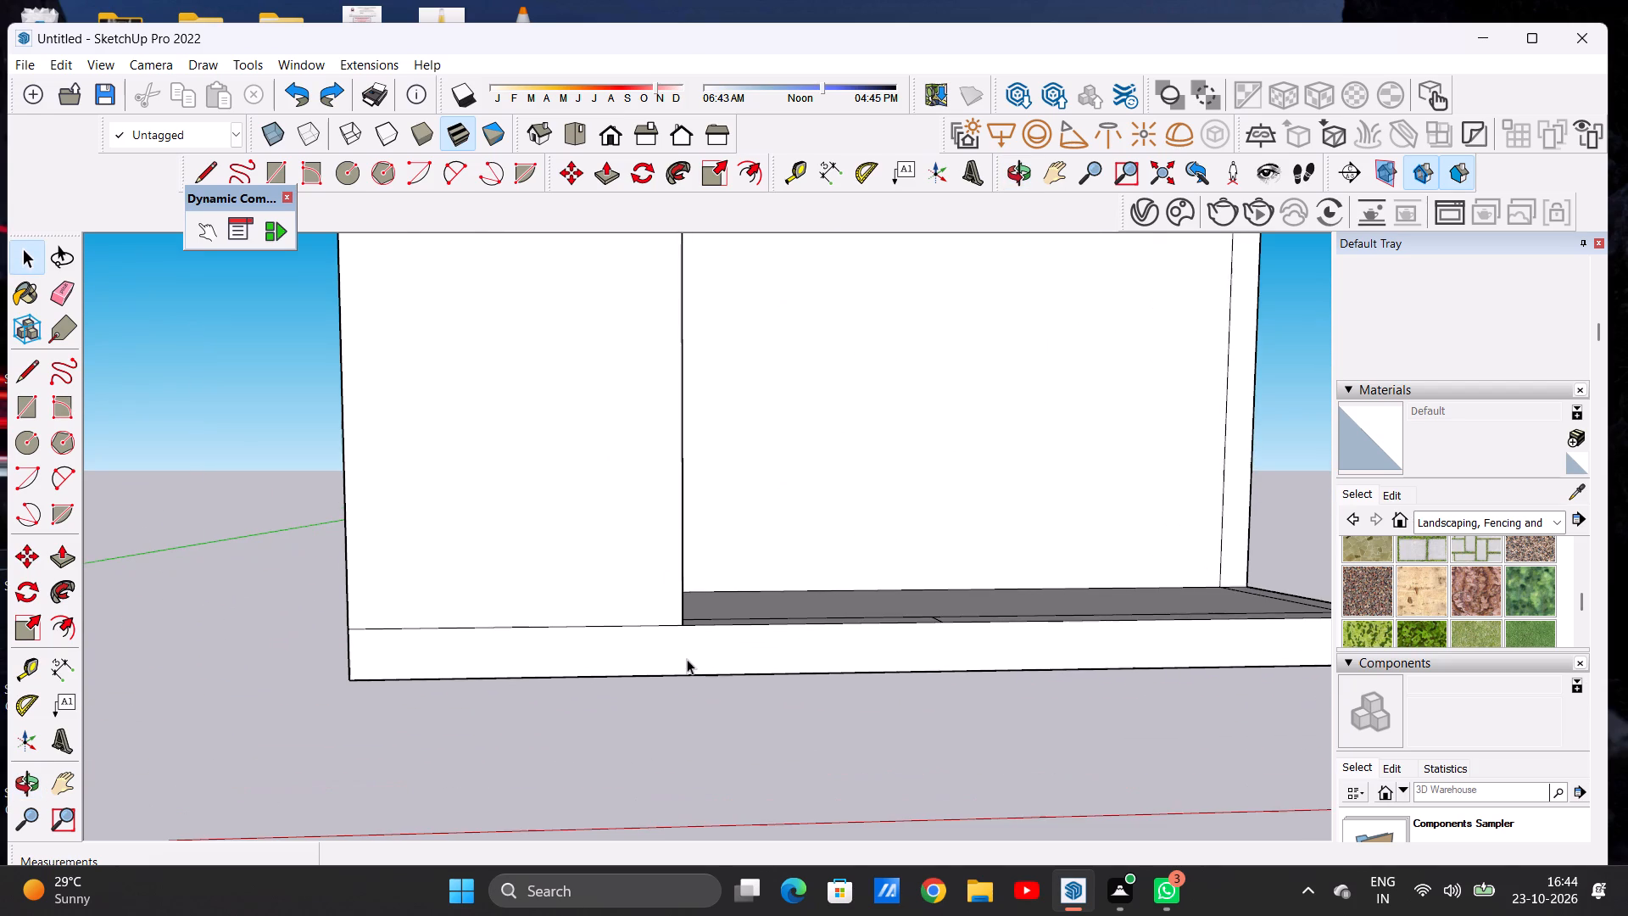
key("l")
left_click(685, 628)
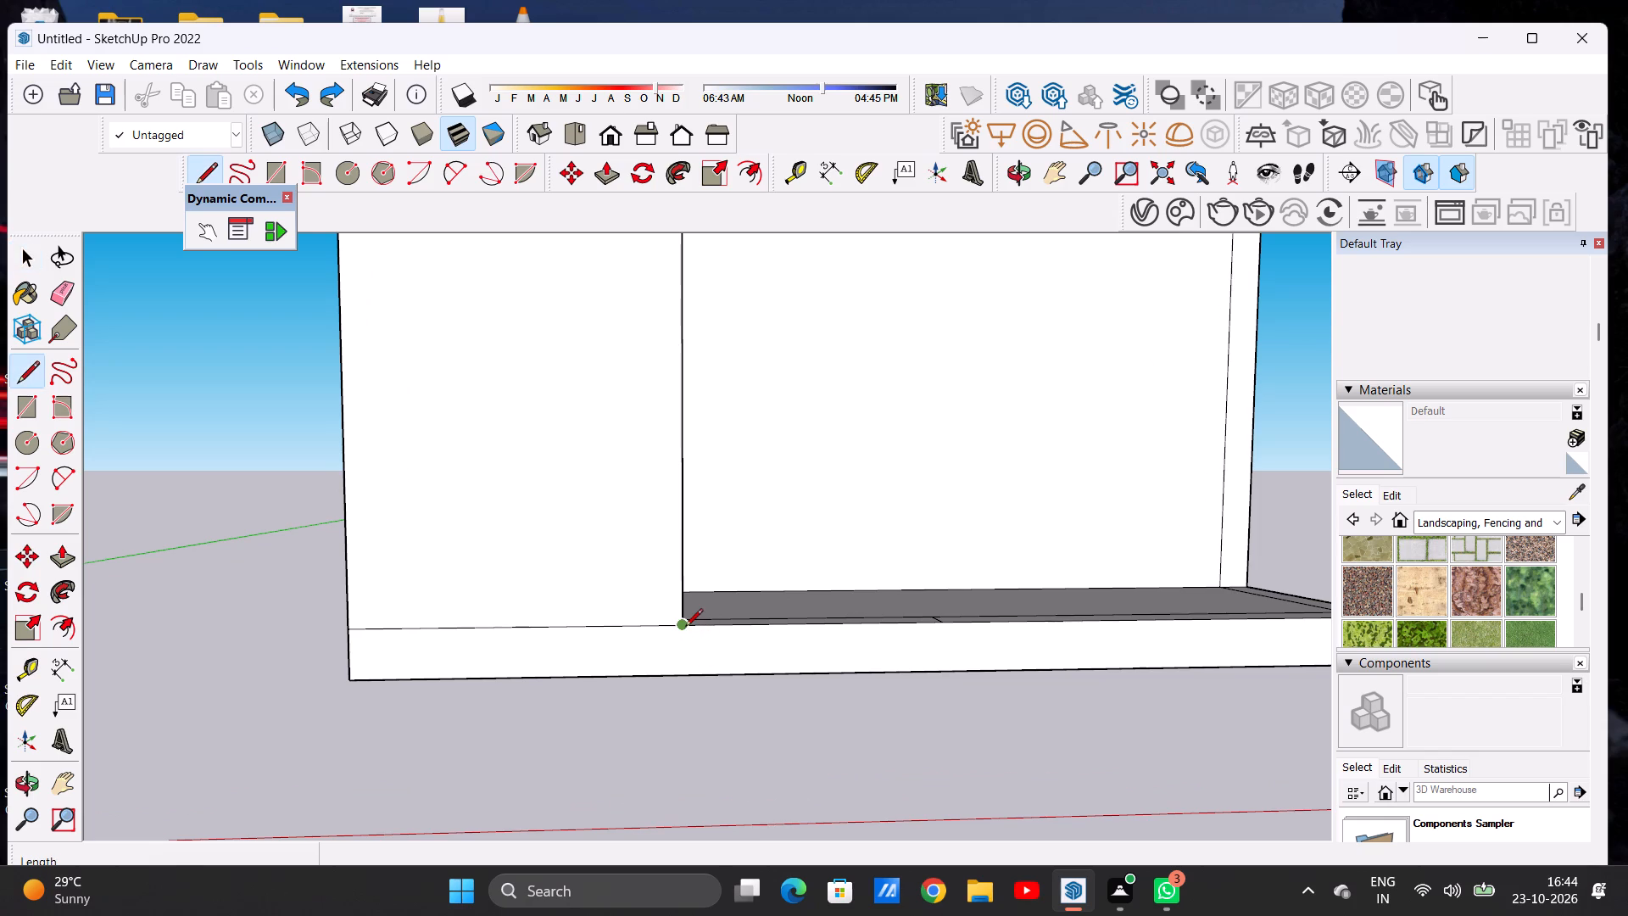
left_click(678, 683)
key("space")
Erase the short line stub that overshoots the slab's bottom edge.
scroll(680, 682, "up", 11)
scroll(690, 673, "down", 1)
scroll(690, 673, "up", 3)
scroll(690, 673, "down", 1)
scroll(690, 673, "up", 8)
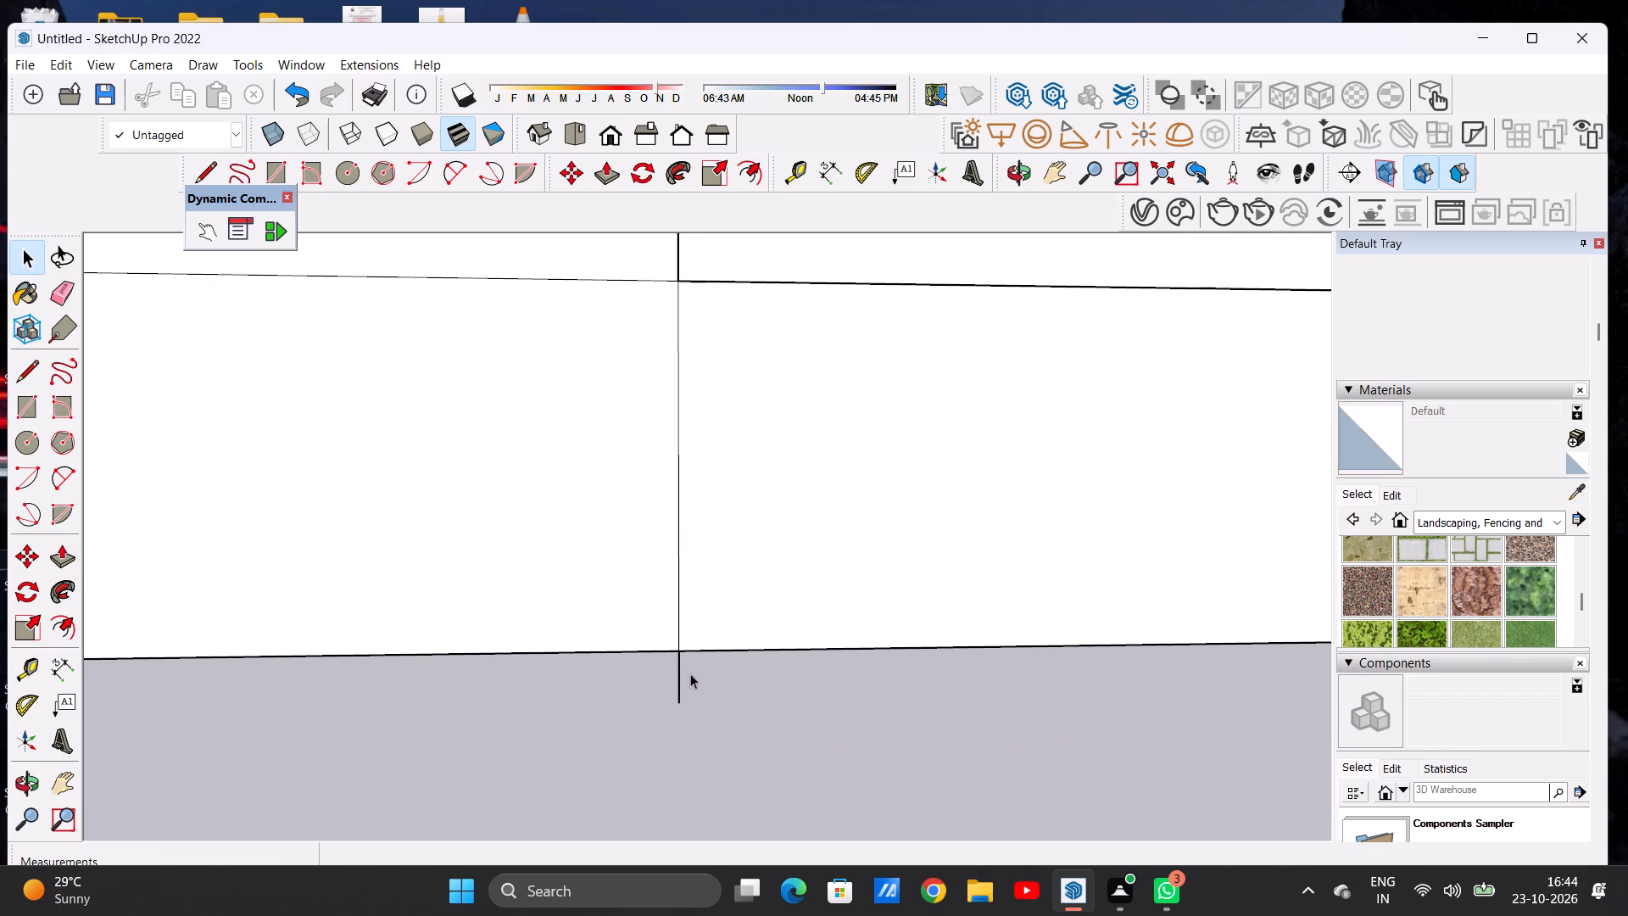
key("e")
left_click(676, 672)
left_click(688, 680)
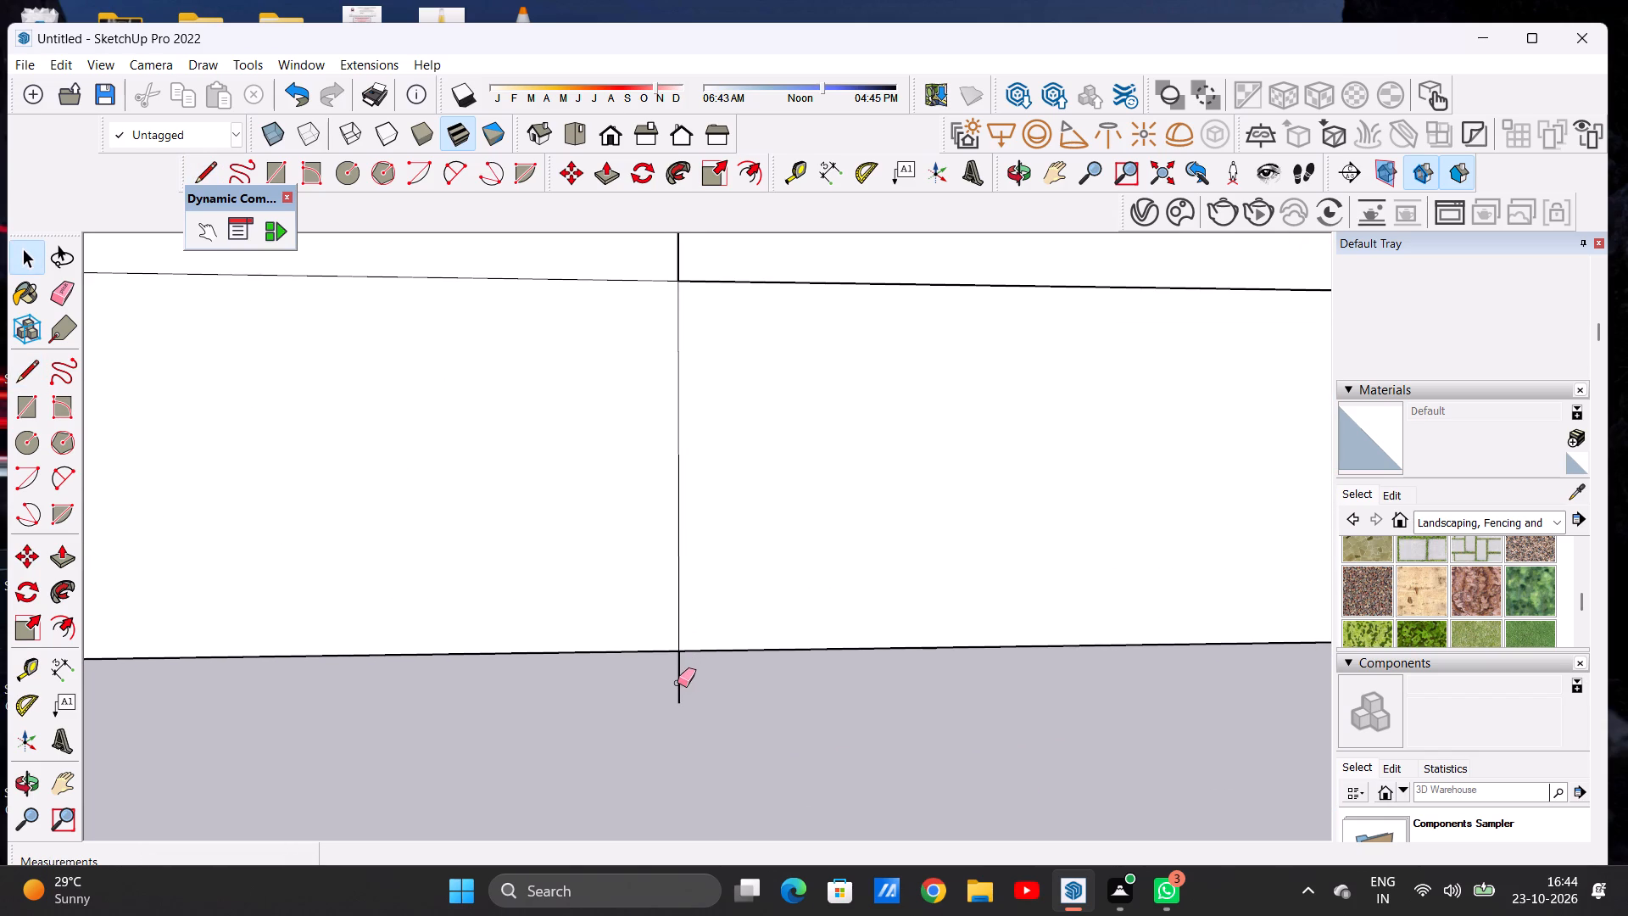
left_click(677, 683)
key("space")
scroll(673, 687, "down", 20)
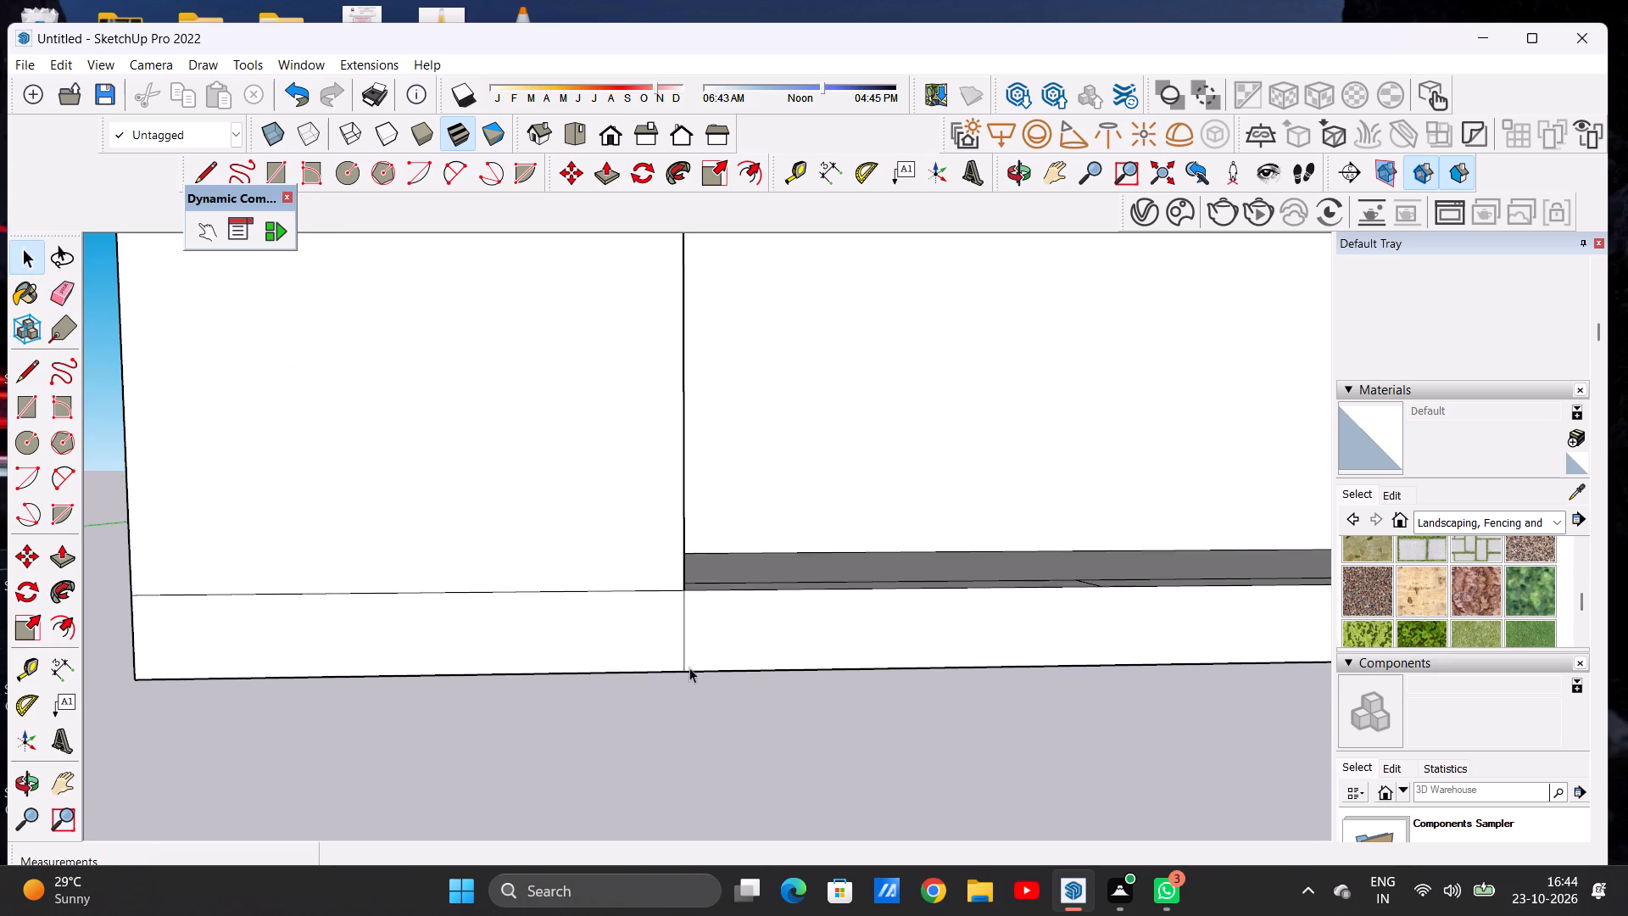
Draw a line about 7" long across the slab's front strip near the open corner, separating a small corner piece.
scroll(689, 667, "down", 6)
scroll(622, 616, "down", 15)
middle_click_drag(743, 604, 737, 554)
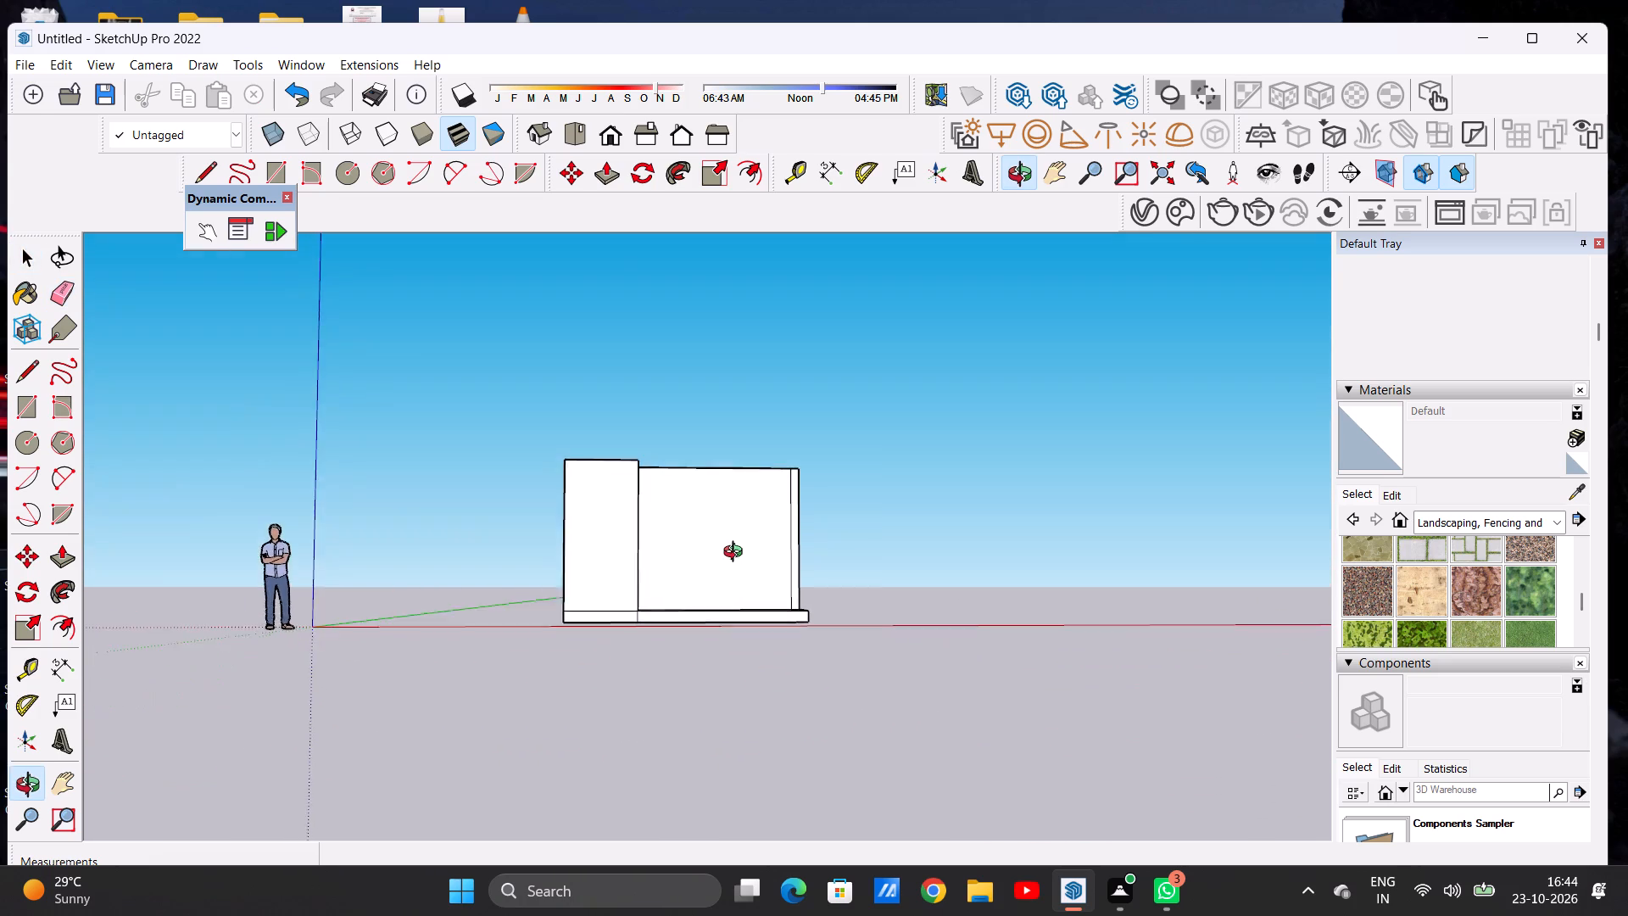
middle_click_drag(737, 554, 733, 578)
scroll(800, 553, "up", 1)
scroll(800, 553, "down", 1)
scroll(800, 553, "up", 5)
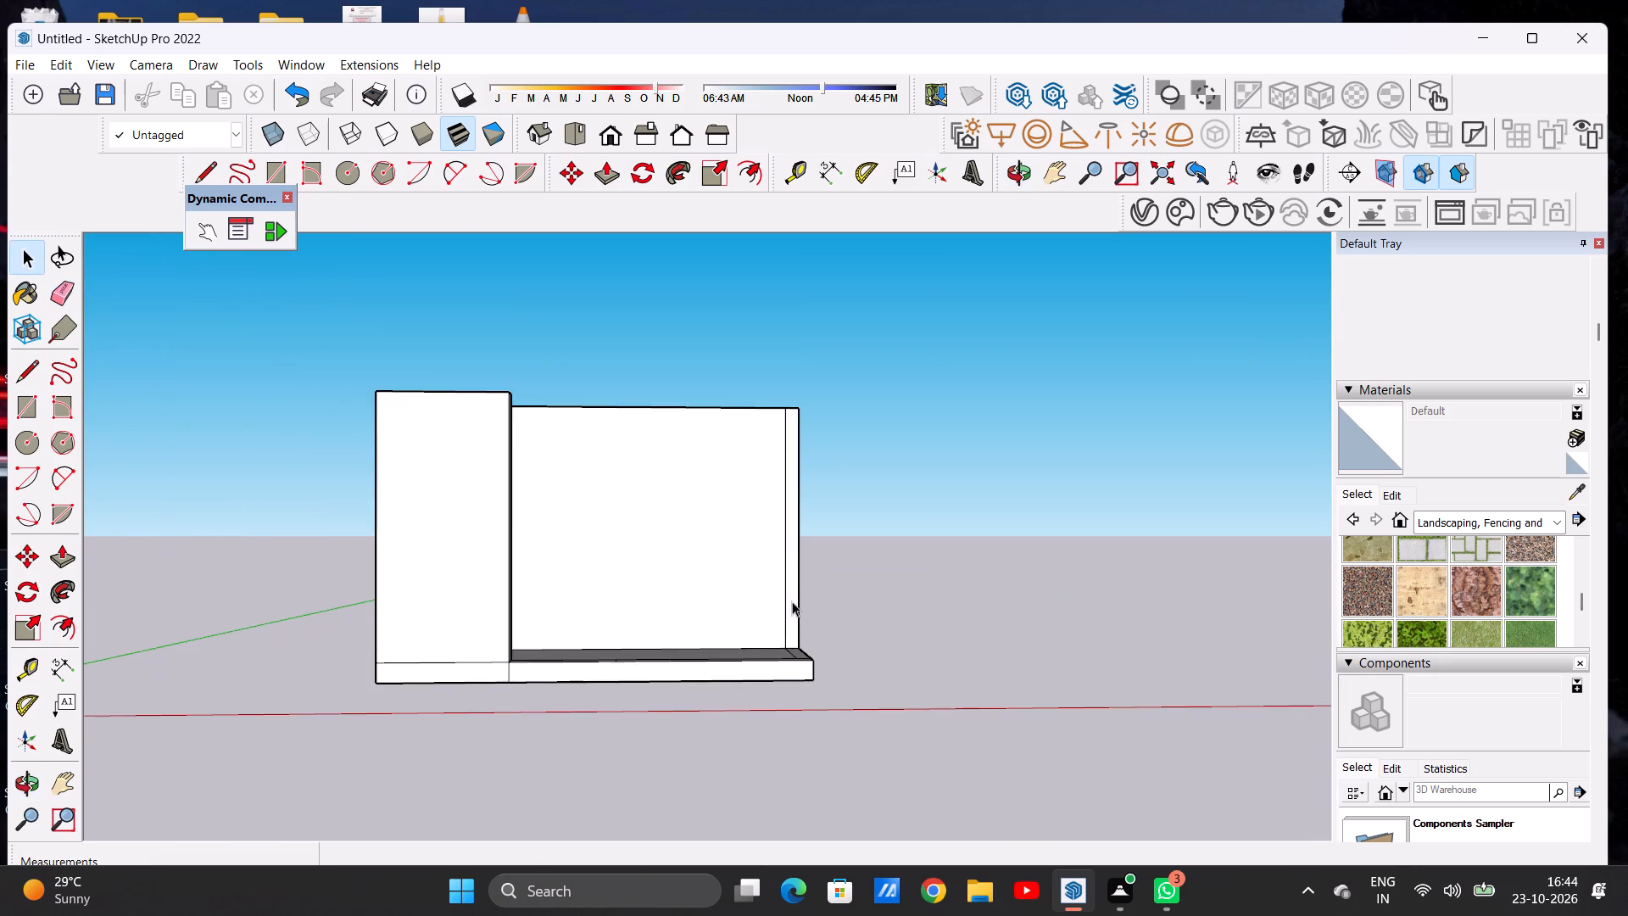
middle_click_drag(770, 647, 587, 767)
scroll(768, 691, "up", 8)
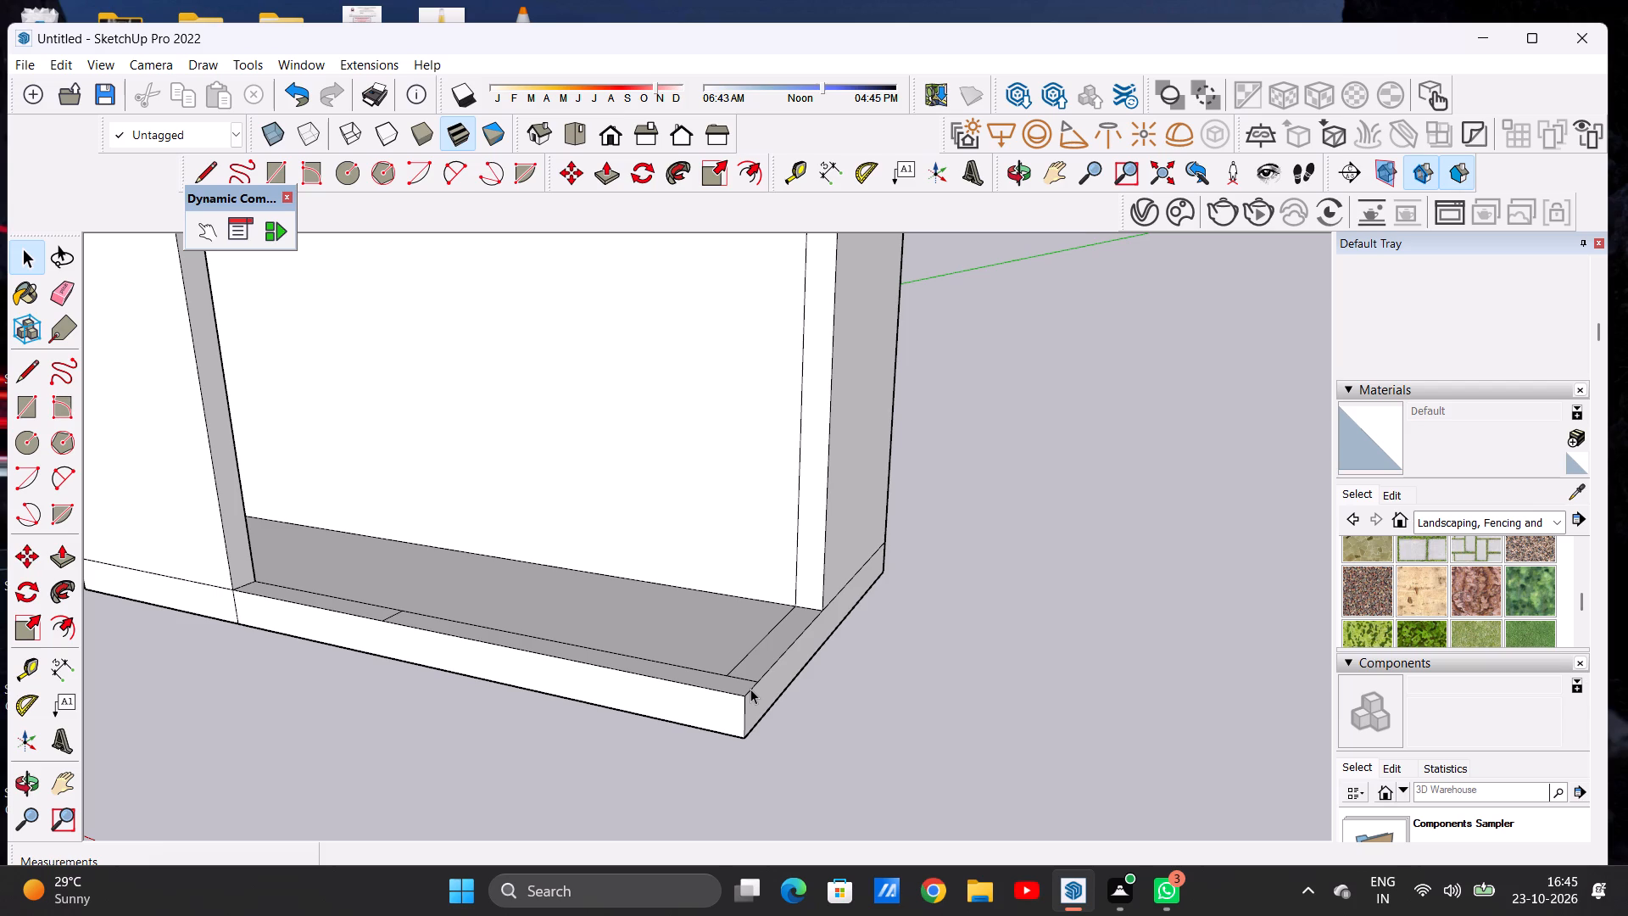
scroll(744, 645, "down", 13)
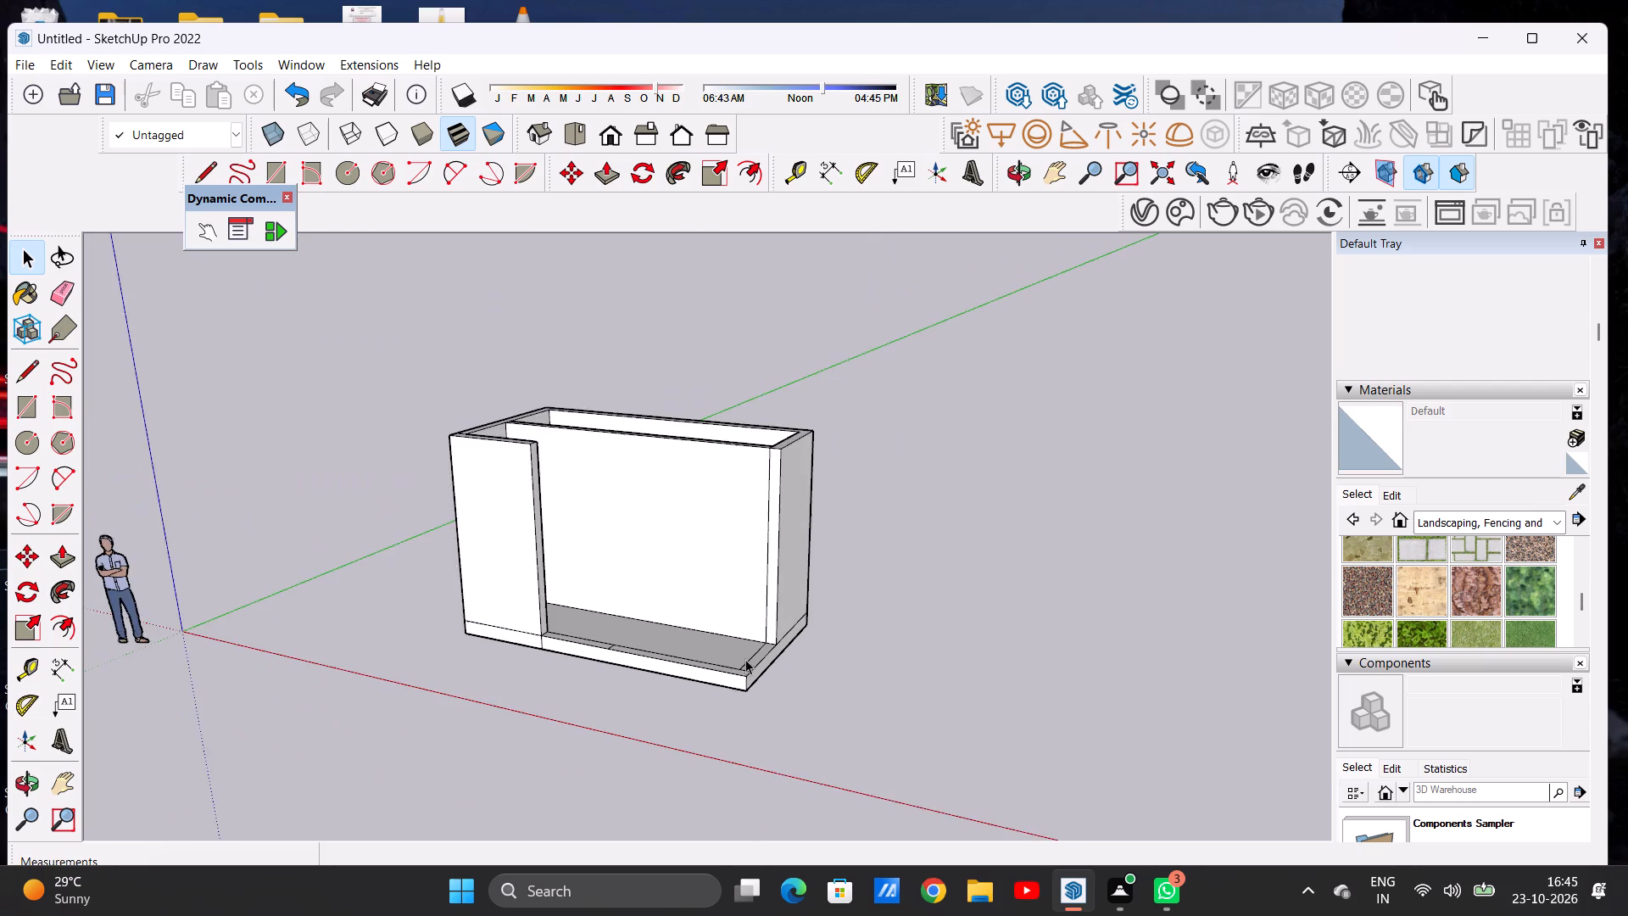
scroll(745, 659, "up", 6)
middle_click_drag(674, 676, 762, 704)
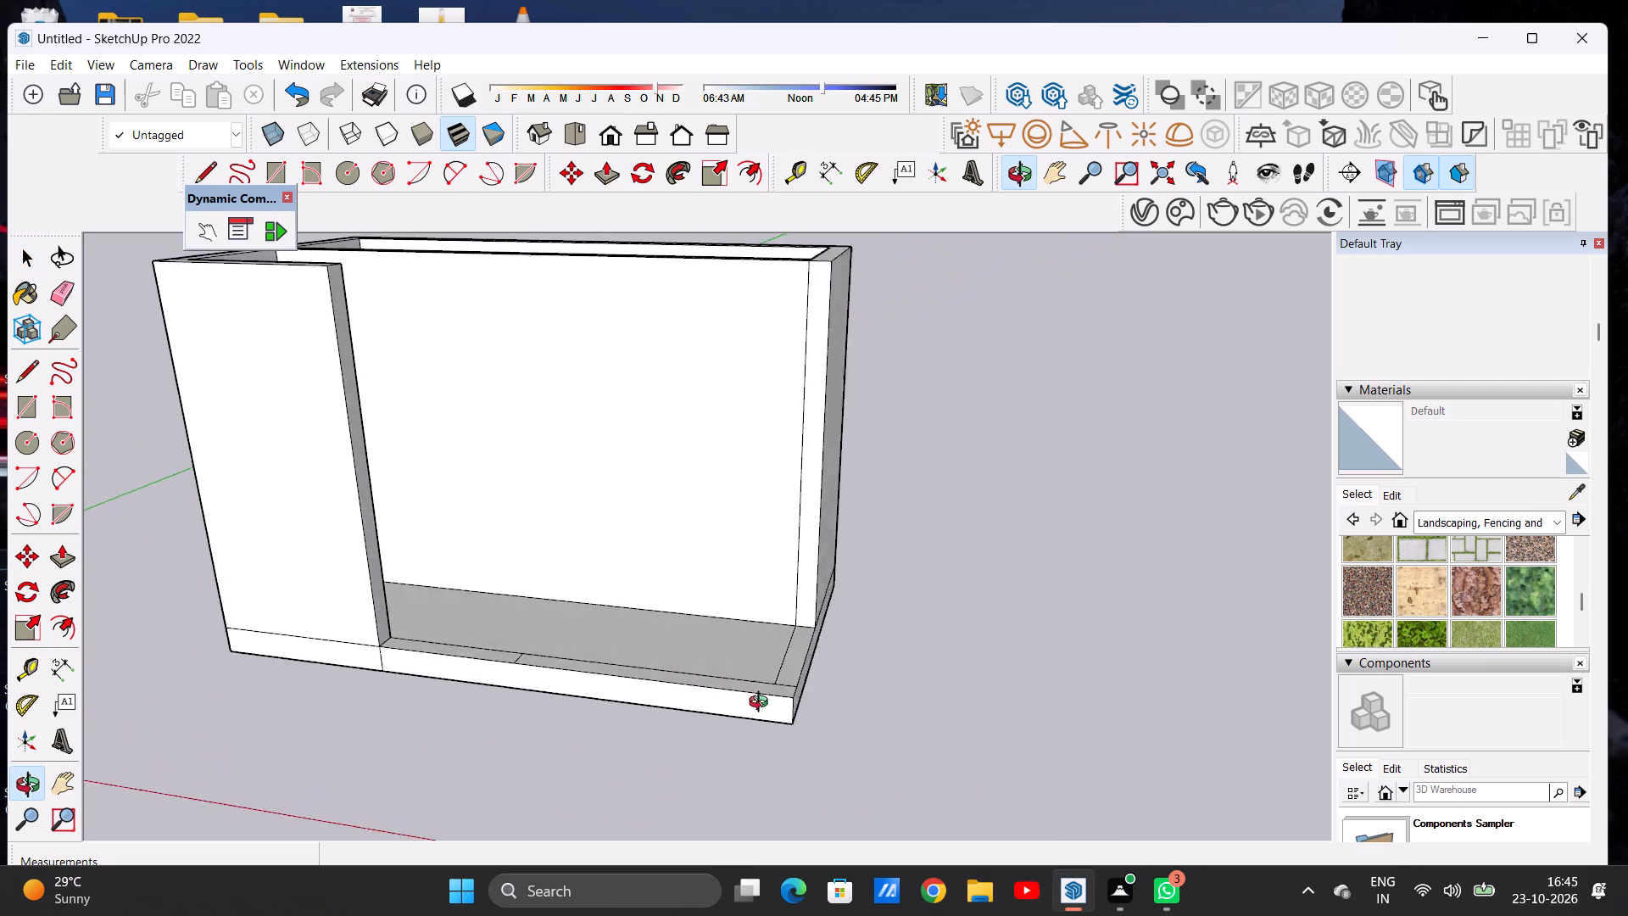
middle_click_drag(762, 704, 828, 764)
scroll(815, 707, "up", 5)
key("l")
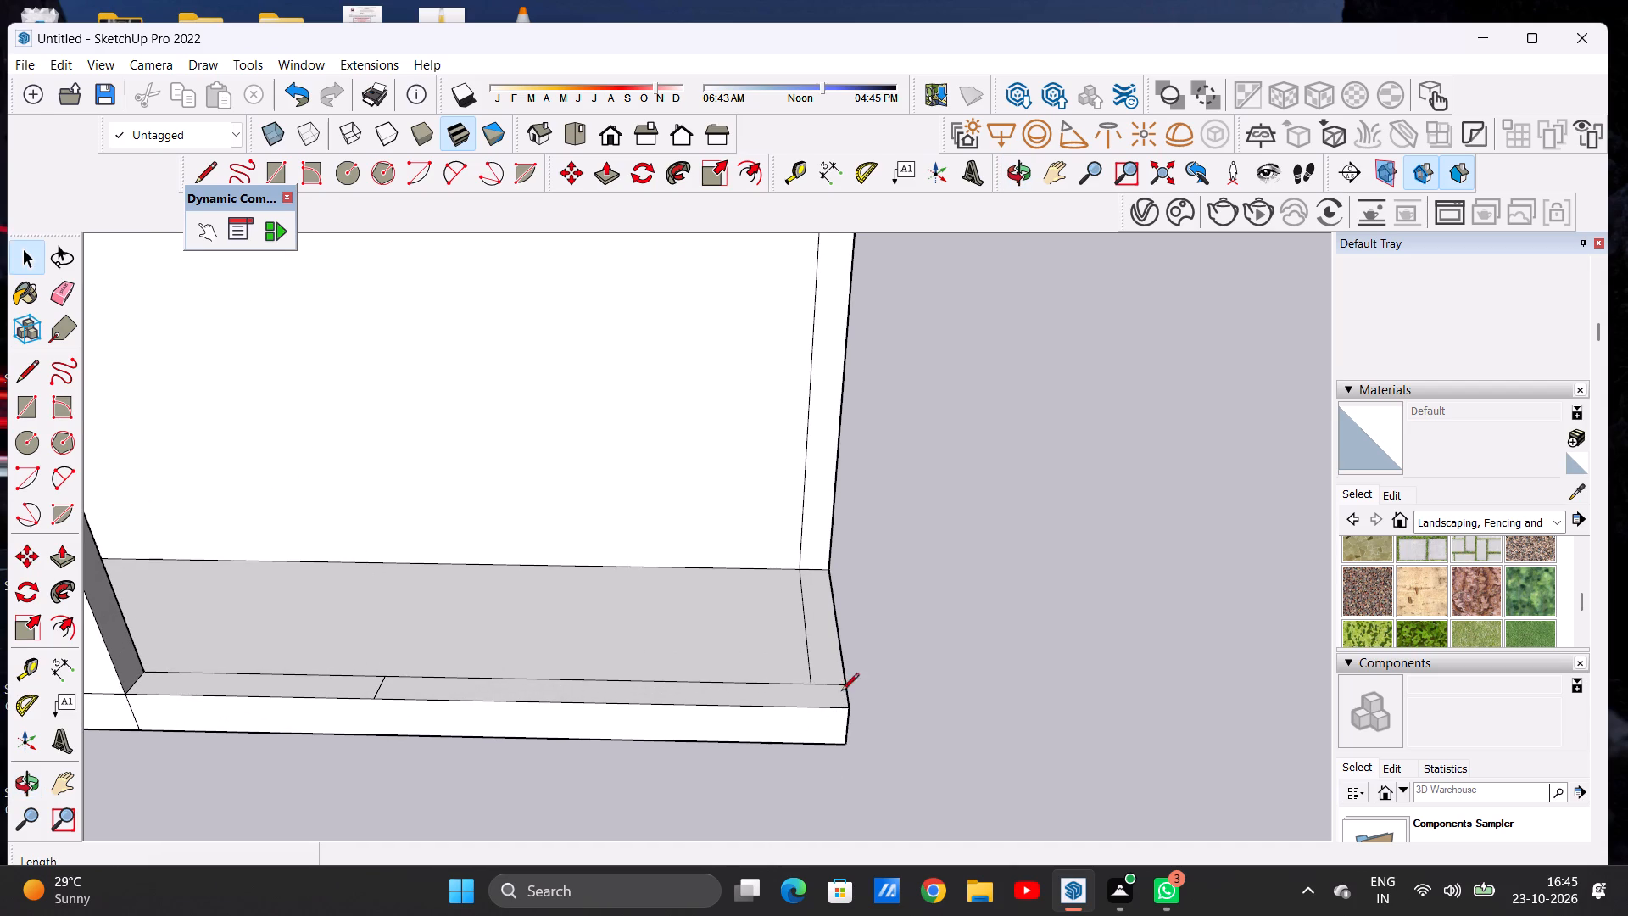
left_click(796, 683)
left_click(800, 712)
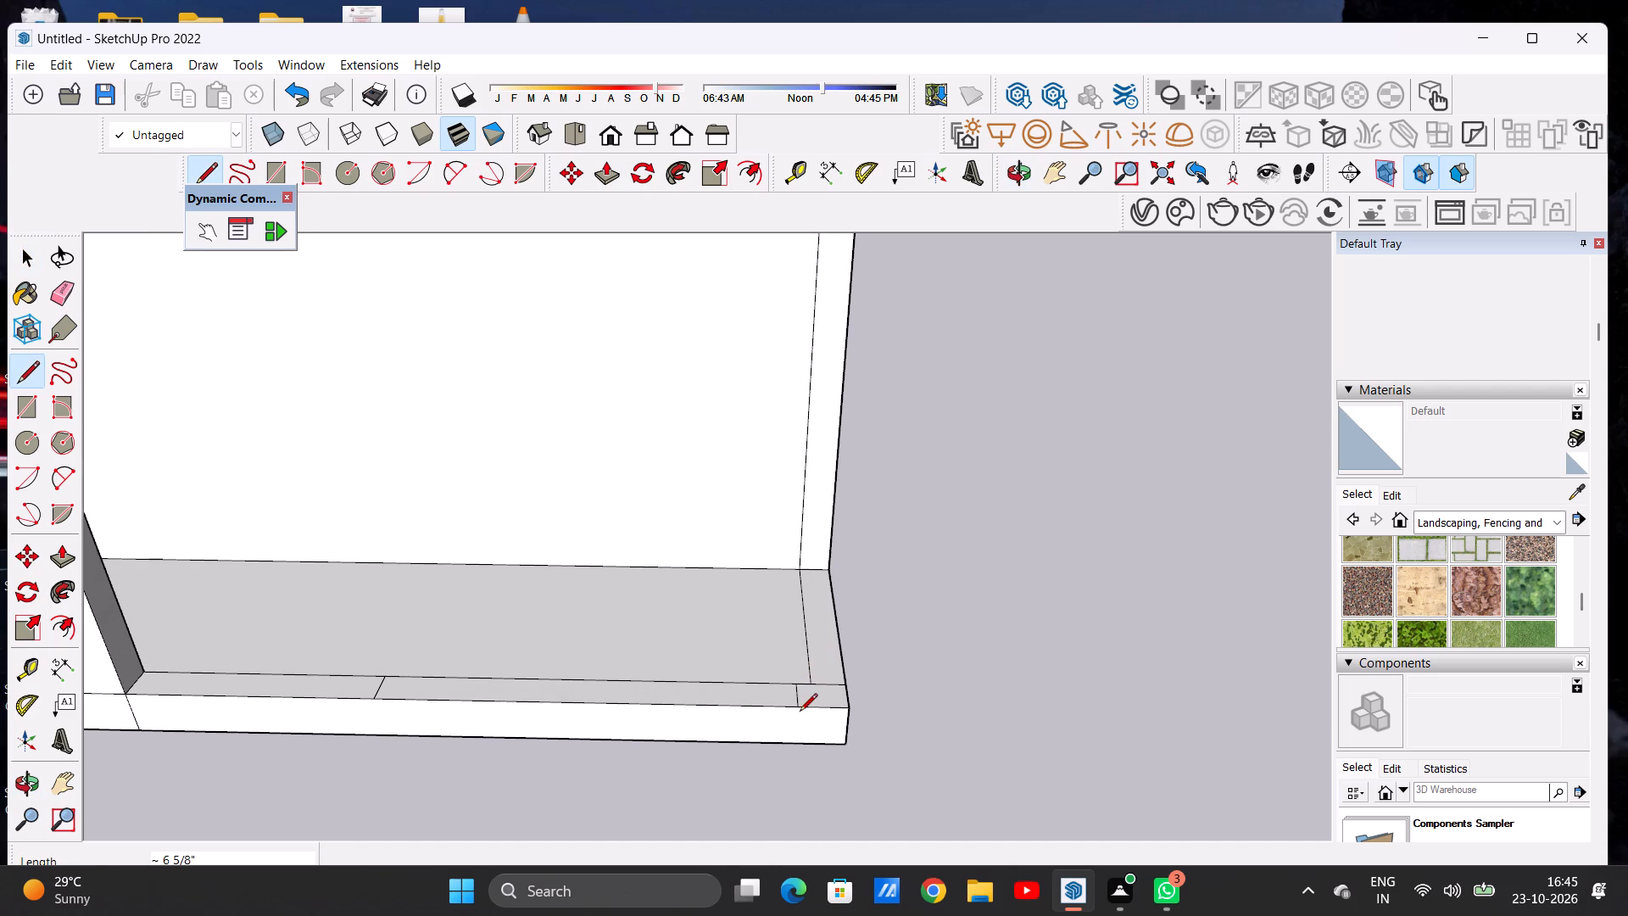
key("space")
Push/Pull the side strip between the recessed wall and the front corner up about 3' 10".
scroll(739, 725, "down", 6)
middle_click_drag(796, 725, 786, 630)
scroll(791, 708, "down", 4)
scroll(783, 686, "up", 2)
middle_click_drag(806, 685, 725, 740)
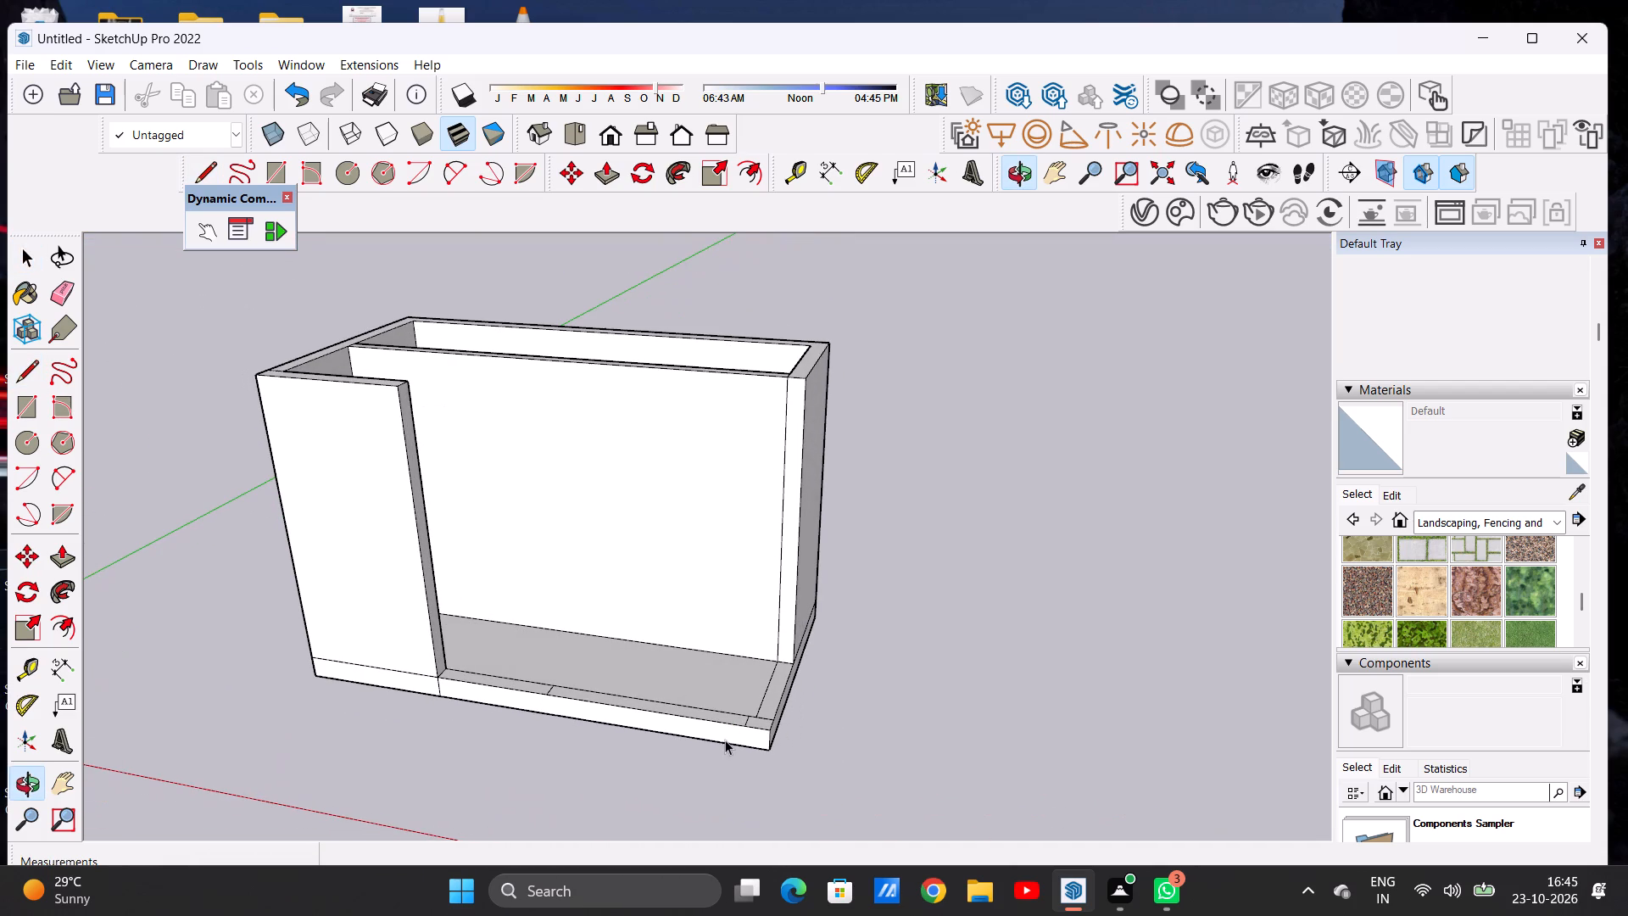
key("p")
scroll(745, 724, "up", 15)
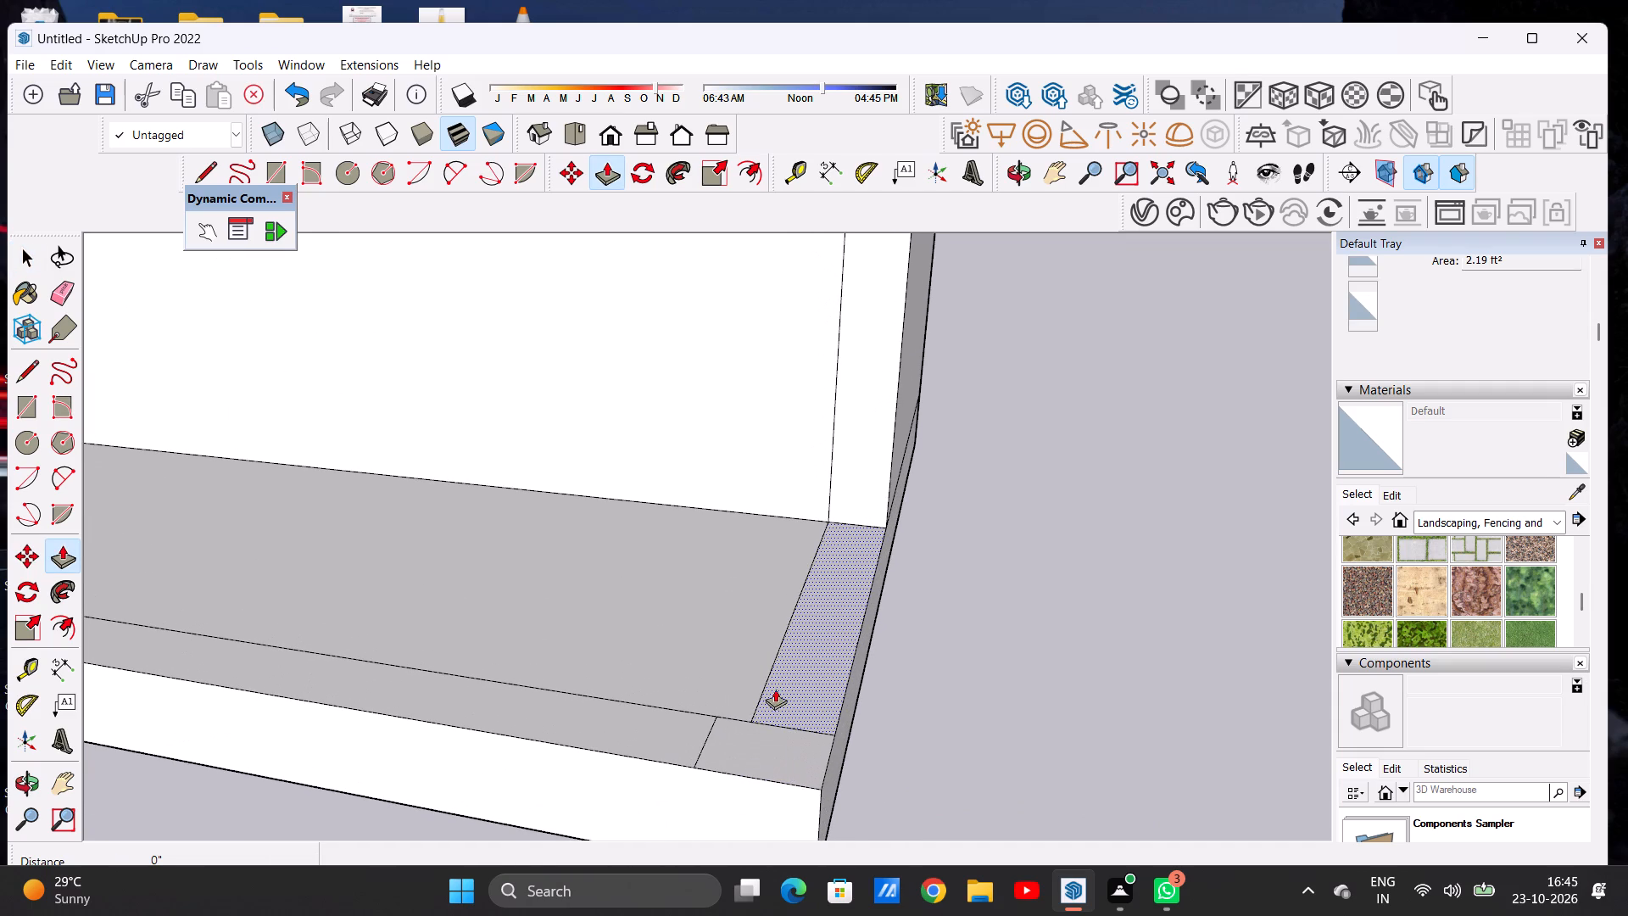
left_click(804, 695)
scroll(833, 629, "down", 4)
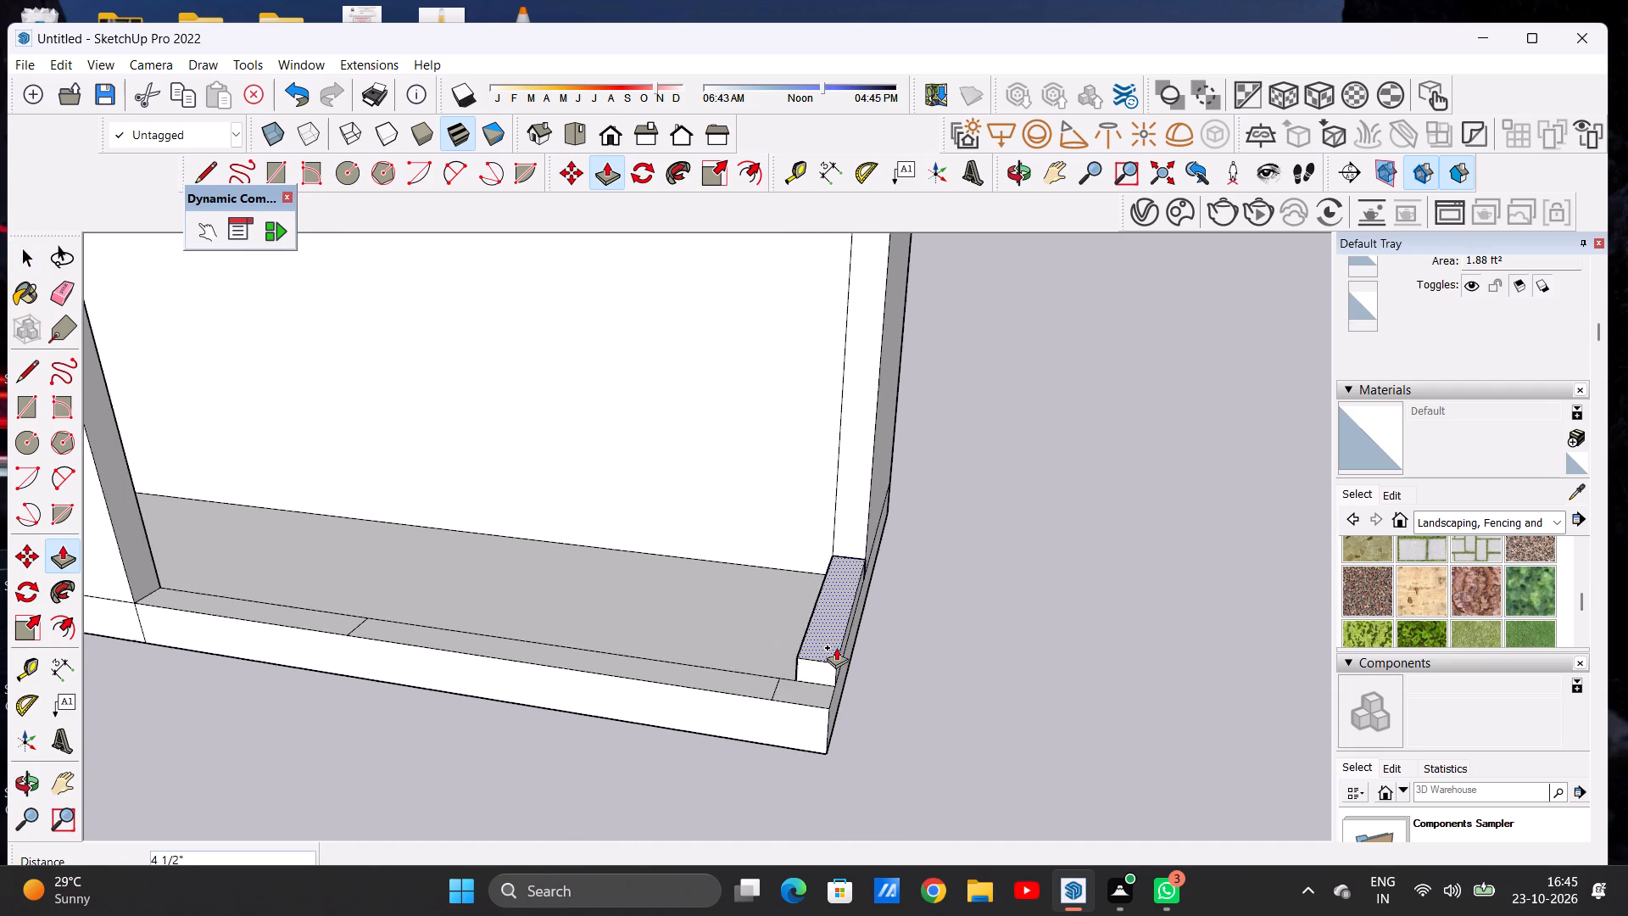
scroll(836, 647, "down", 15)
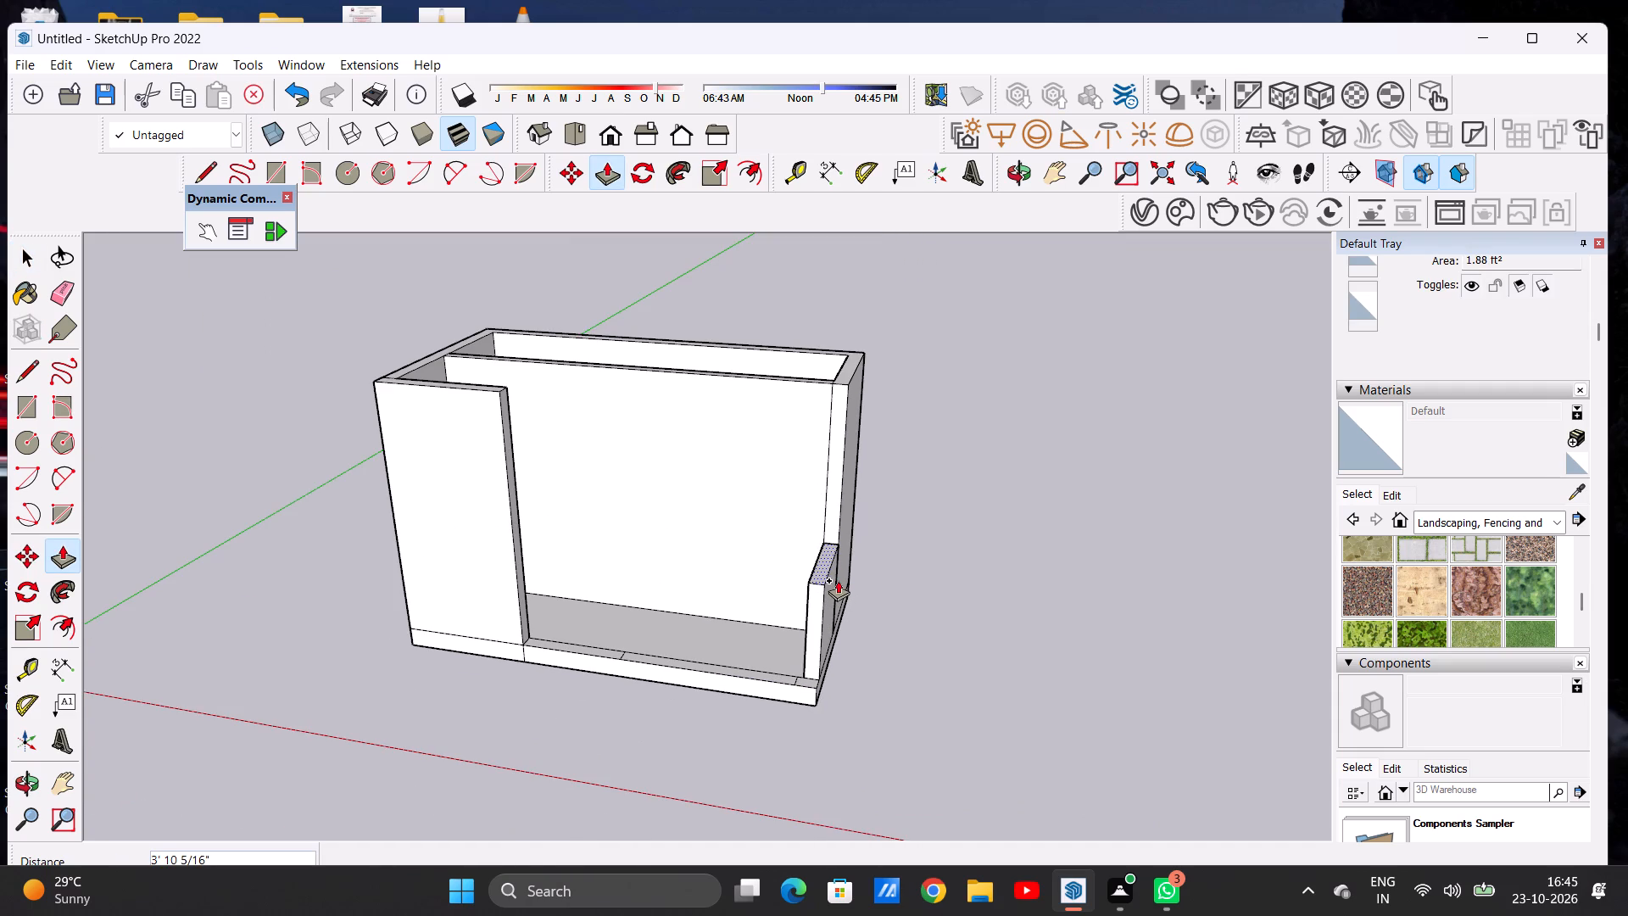
left_click(838, 580)
Push/Pull the small front corner piece up about 5' 6" to form a pillar beside the low side wall.
scroll(811, 653, "up", 11)
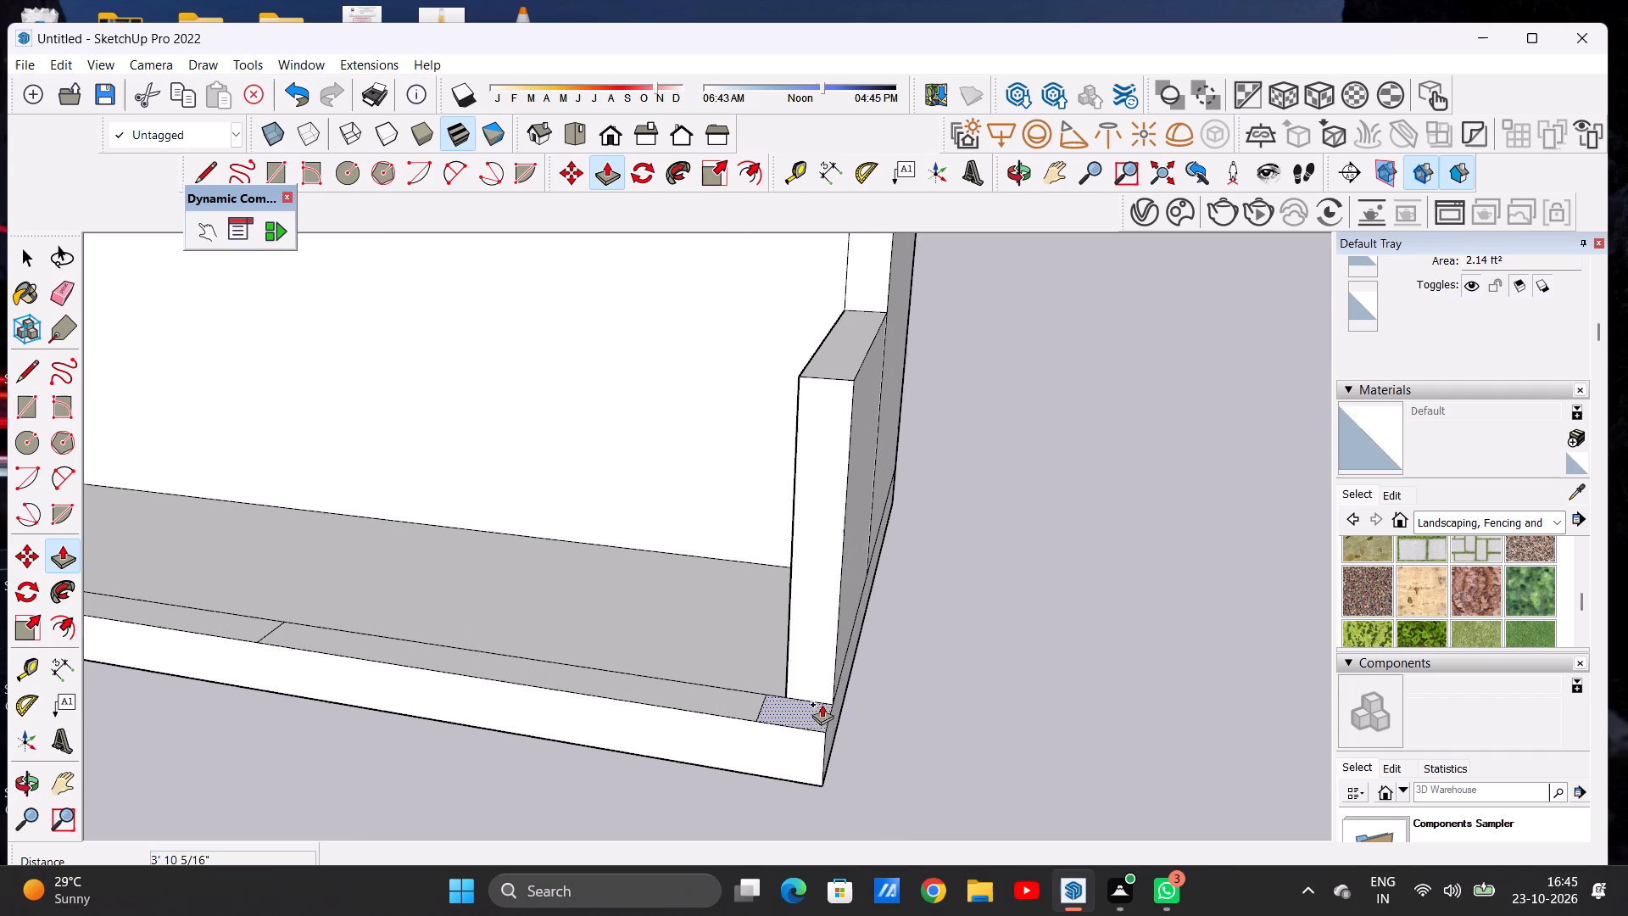
left_click(815, 714)
scroll(820, 631, "down", 10)
scroll(839, 514, "down", 1)
scroll(839, 514, "up", 5)
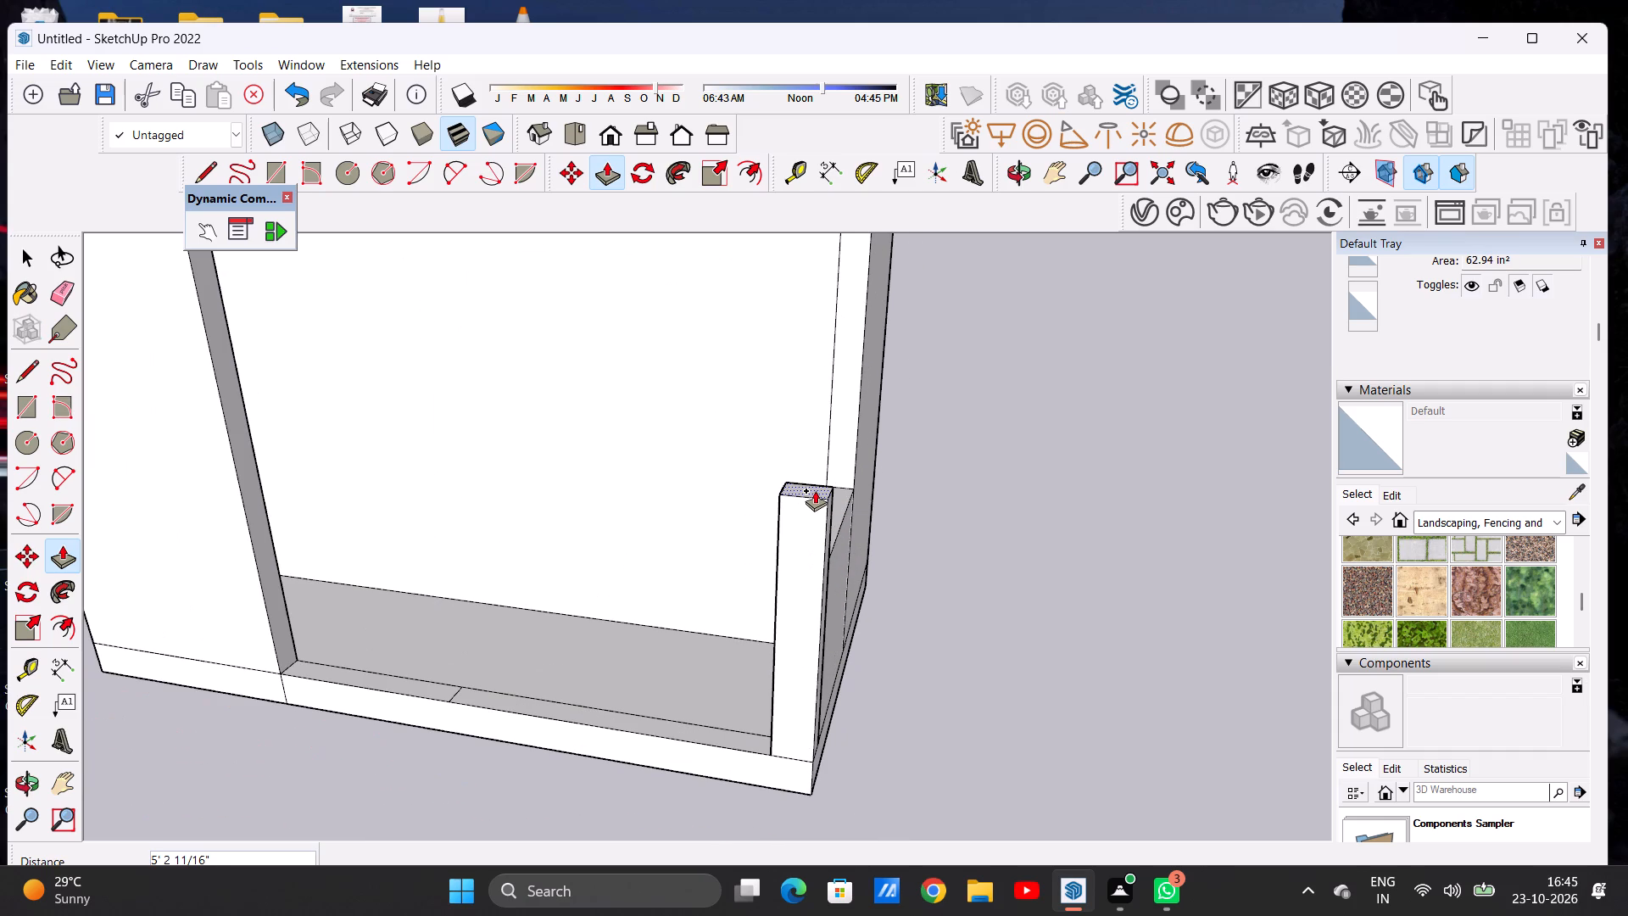
left_click(822, 473)
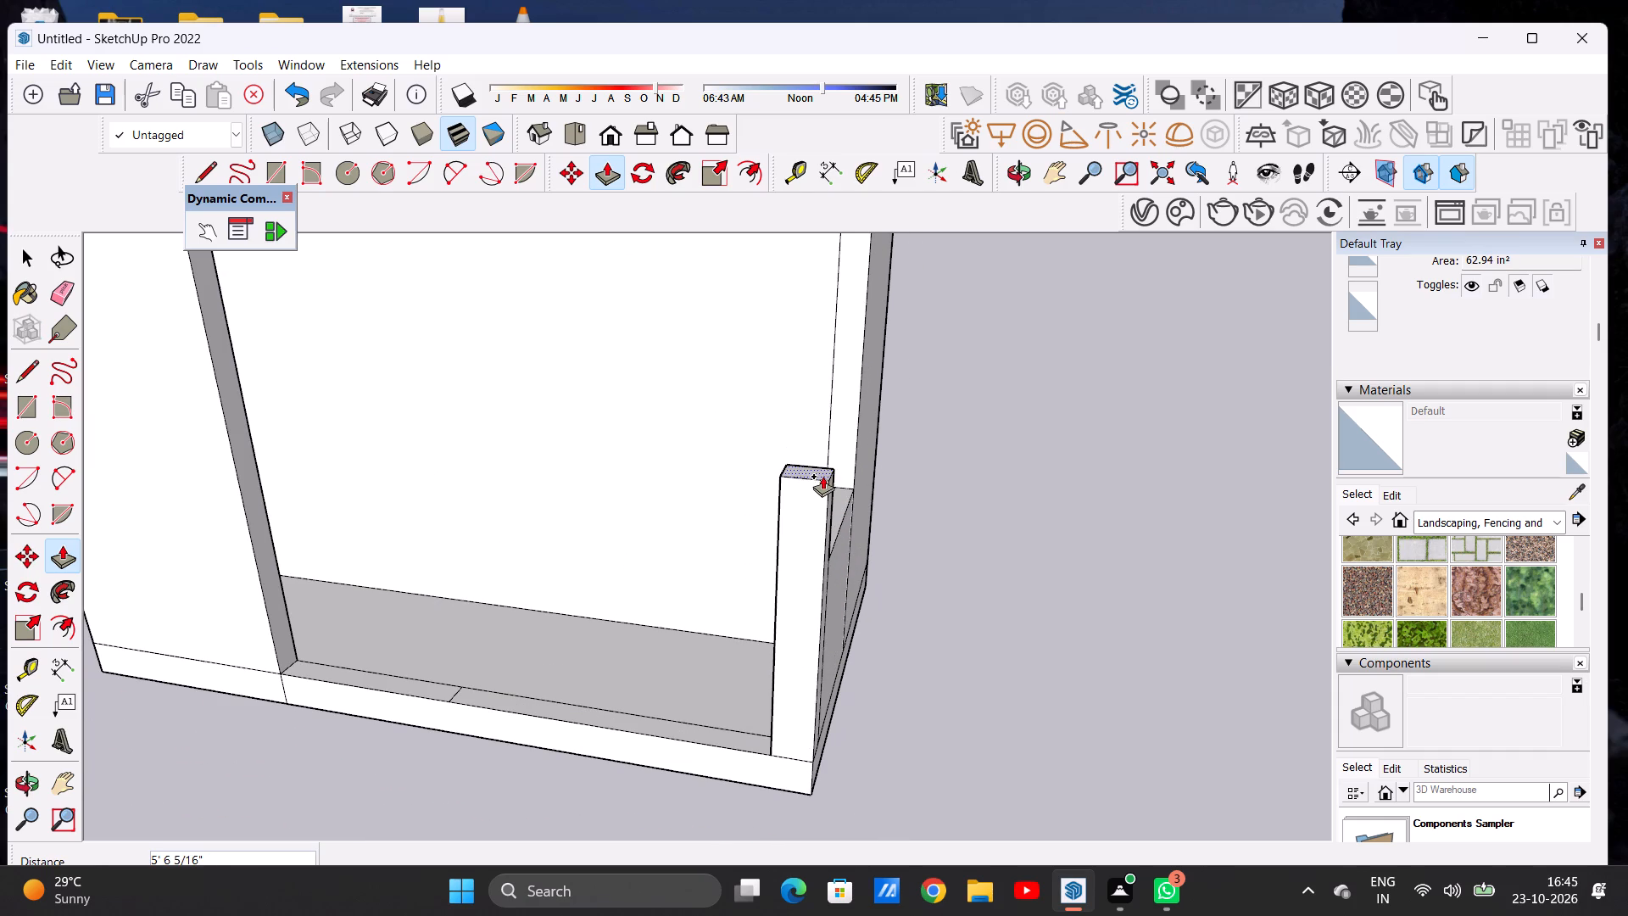
key("space")
Draw a rectangle about 7' 5" wide and 8' 7" high on the recessed front wall, with its base on the slab.
scroll(821, 684, "down", 9)
middle_click_drag(825, 667, 920, 534)
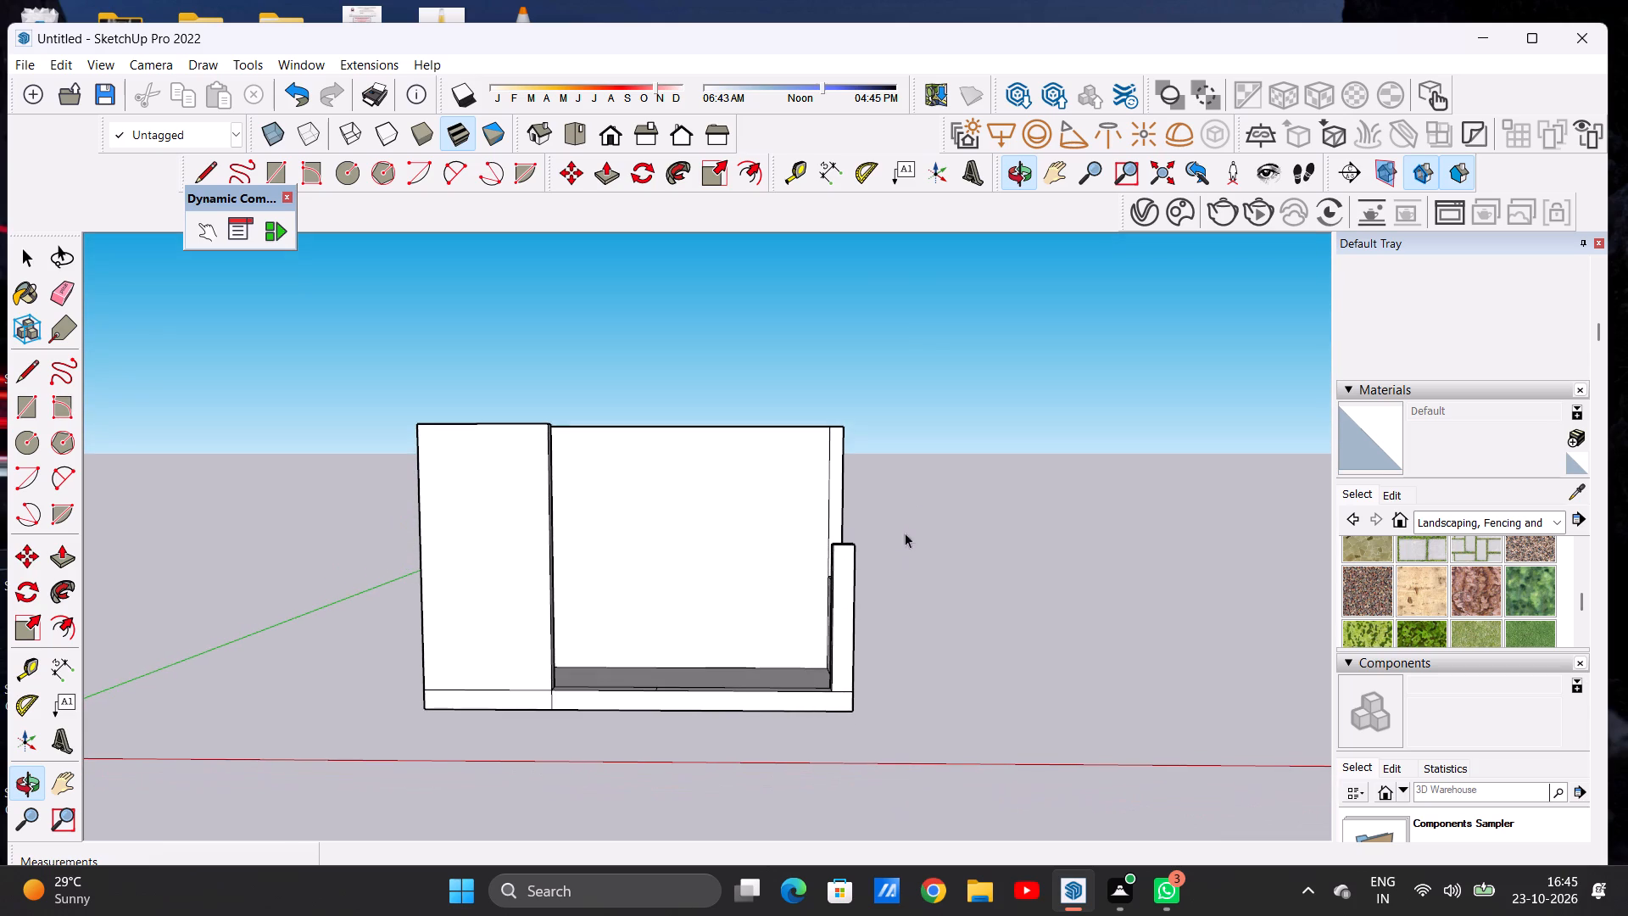
middle_click_drag(727, 651, 764, 656)
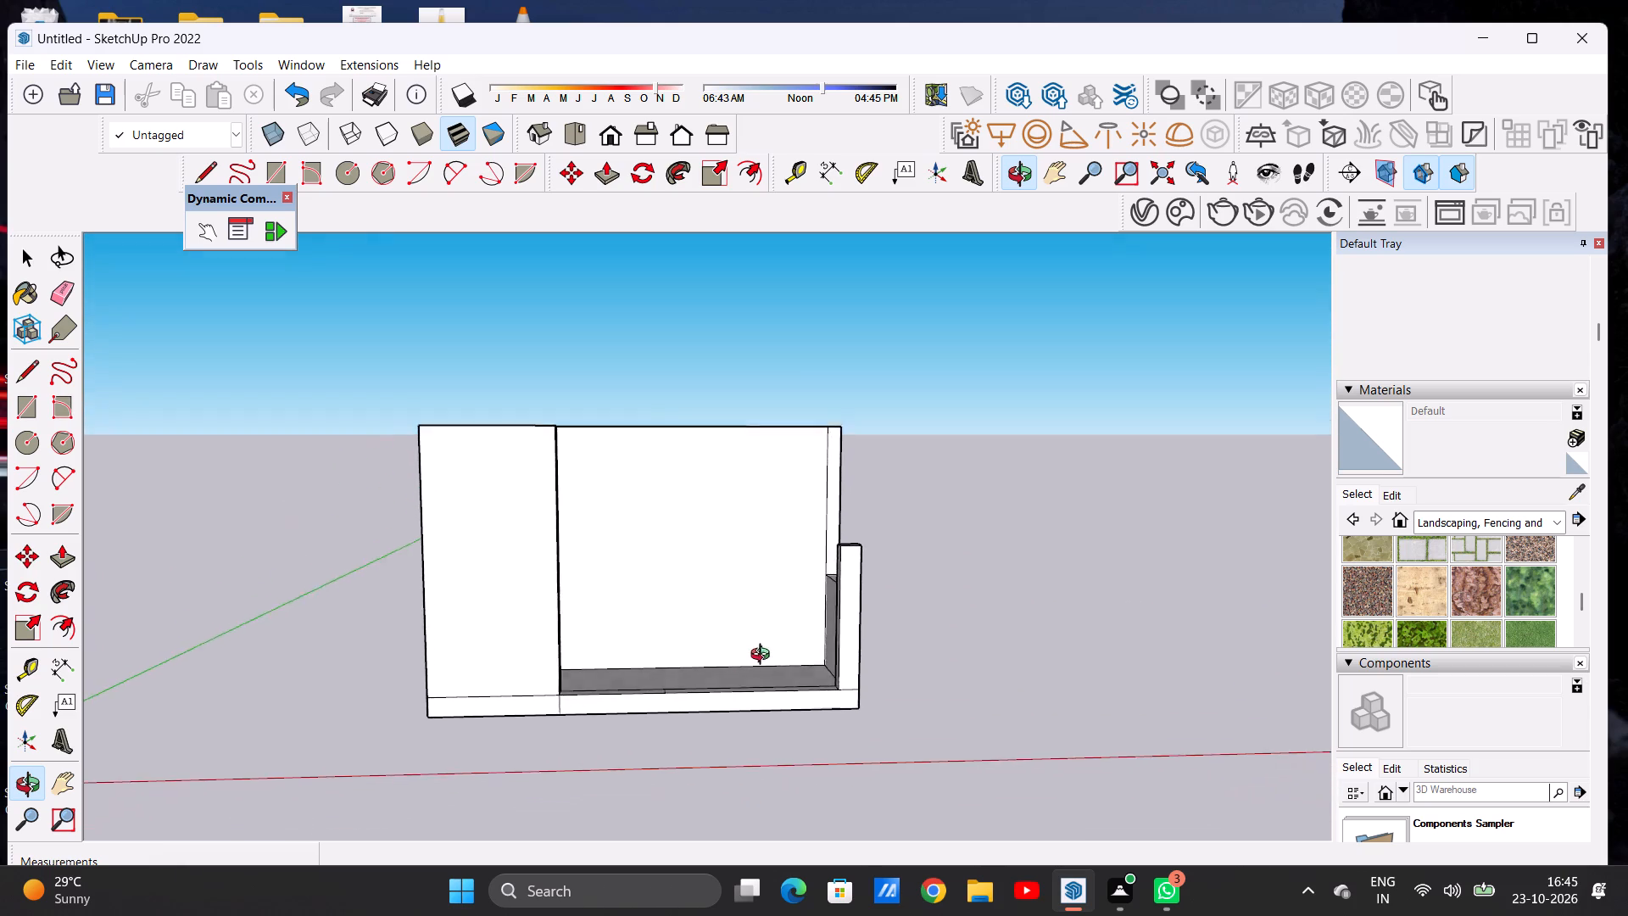
middle_click_drag(764, 656, 763, 638)
middle_click_drag(755, 634, 744, 657)
scroll(688, 518, "up", 2)
middle_click_drag(695, 593, 689, 578)
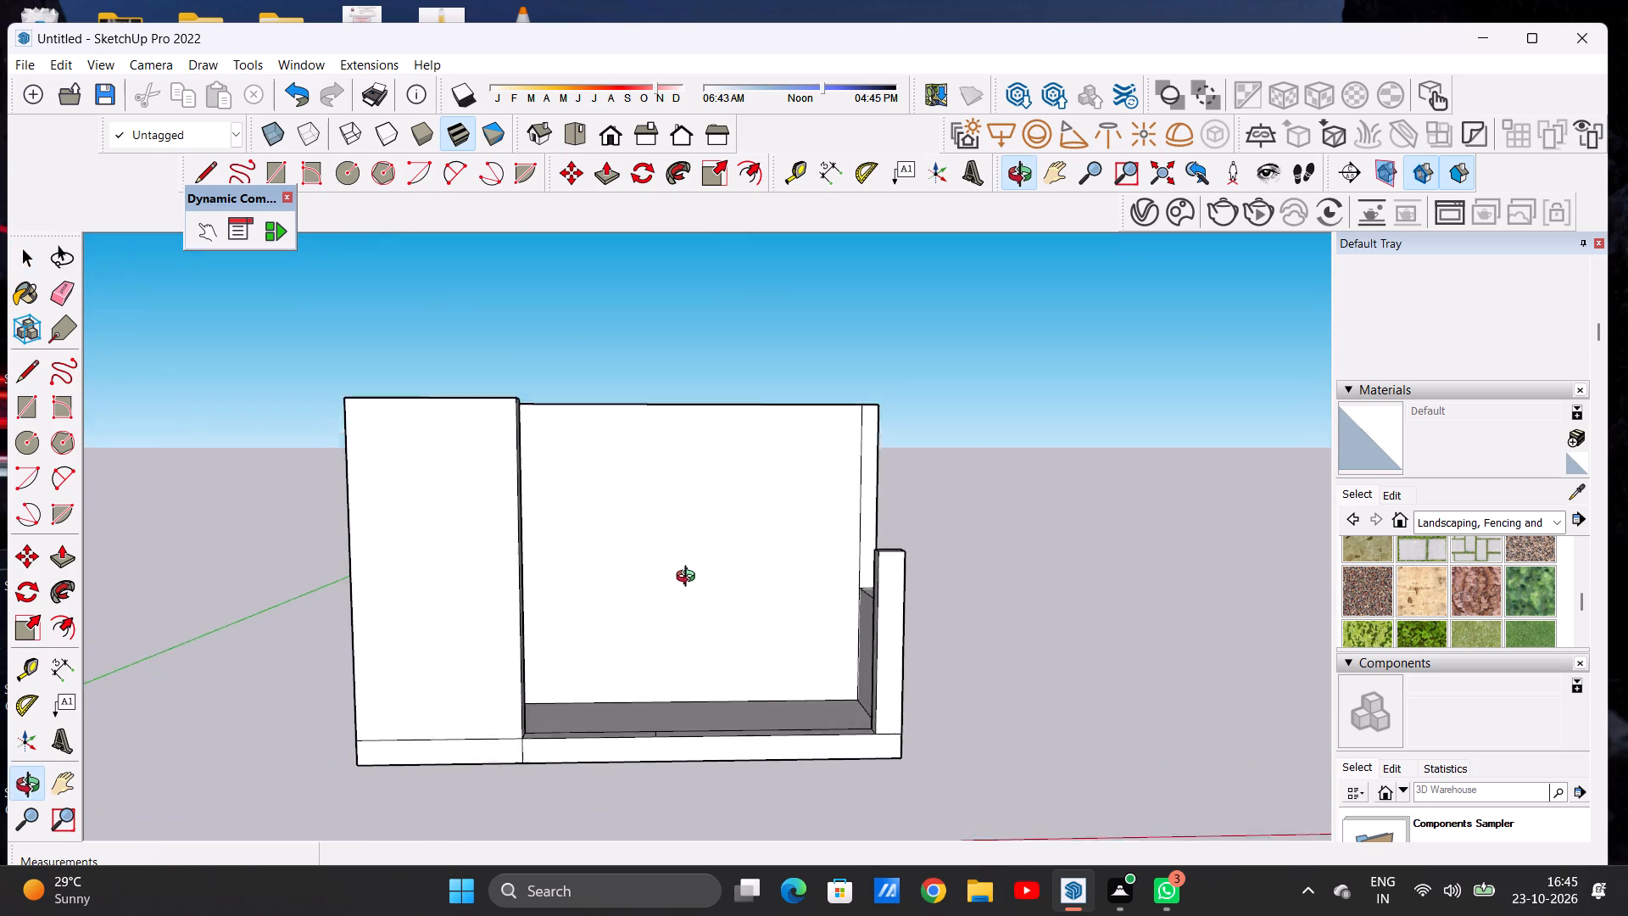
middle_click_drag(689, 578, 666, 580)
middle_click(666, 580)
scroll(689, 544, "up", 2)
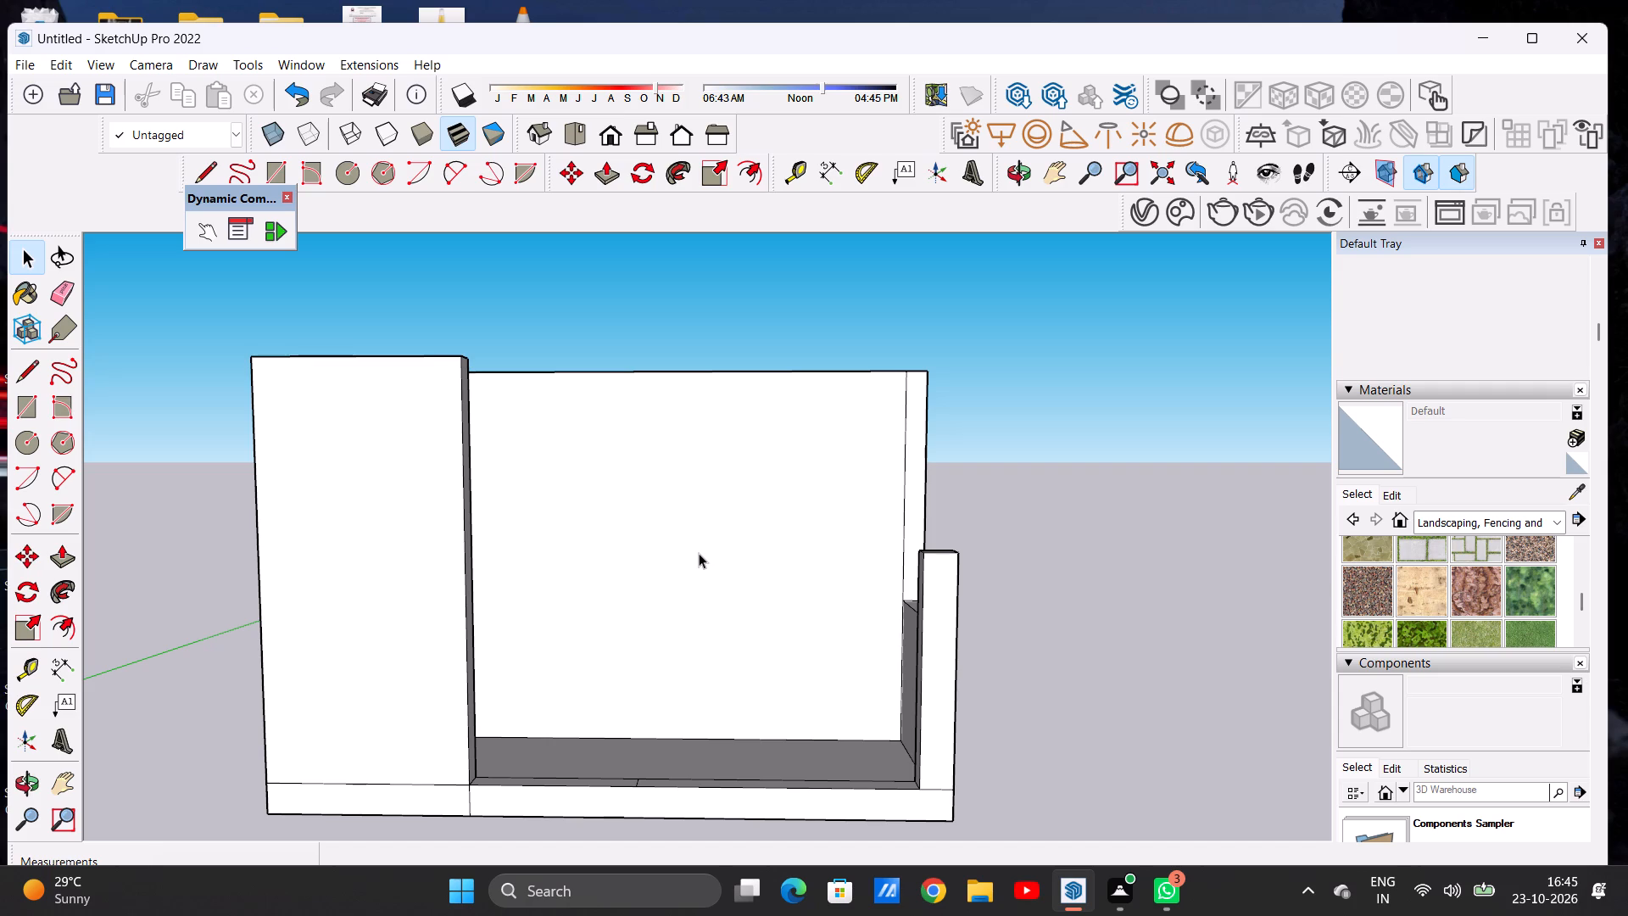
key("r")
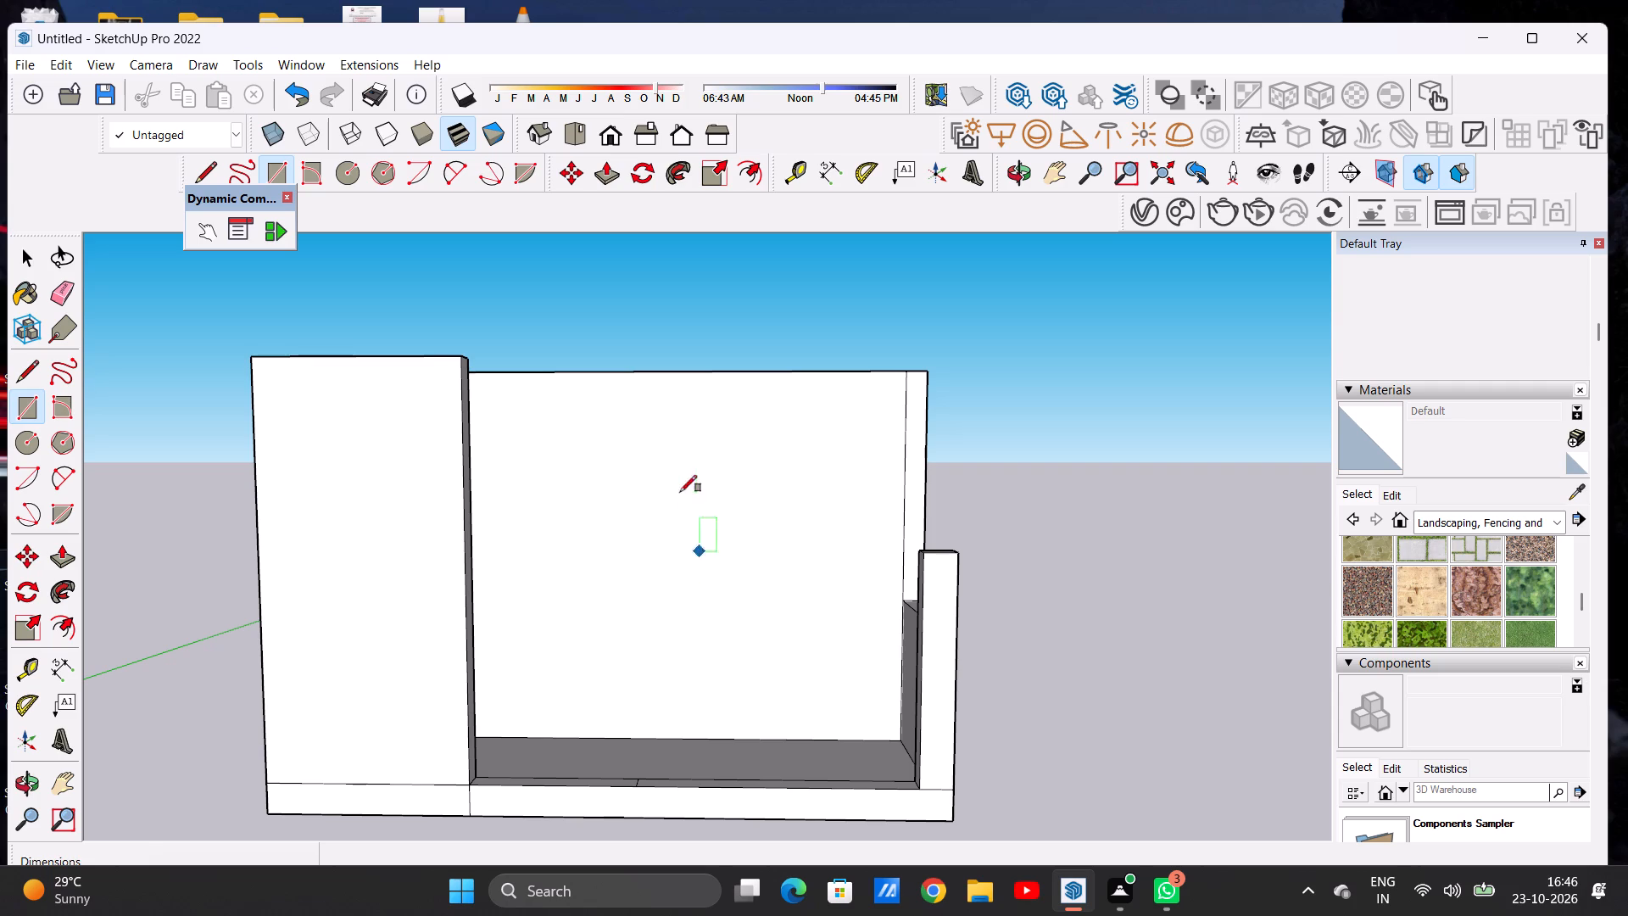
scroll(654, 522, "down", 6)
scroll(681, 478, "up", 3)
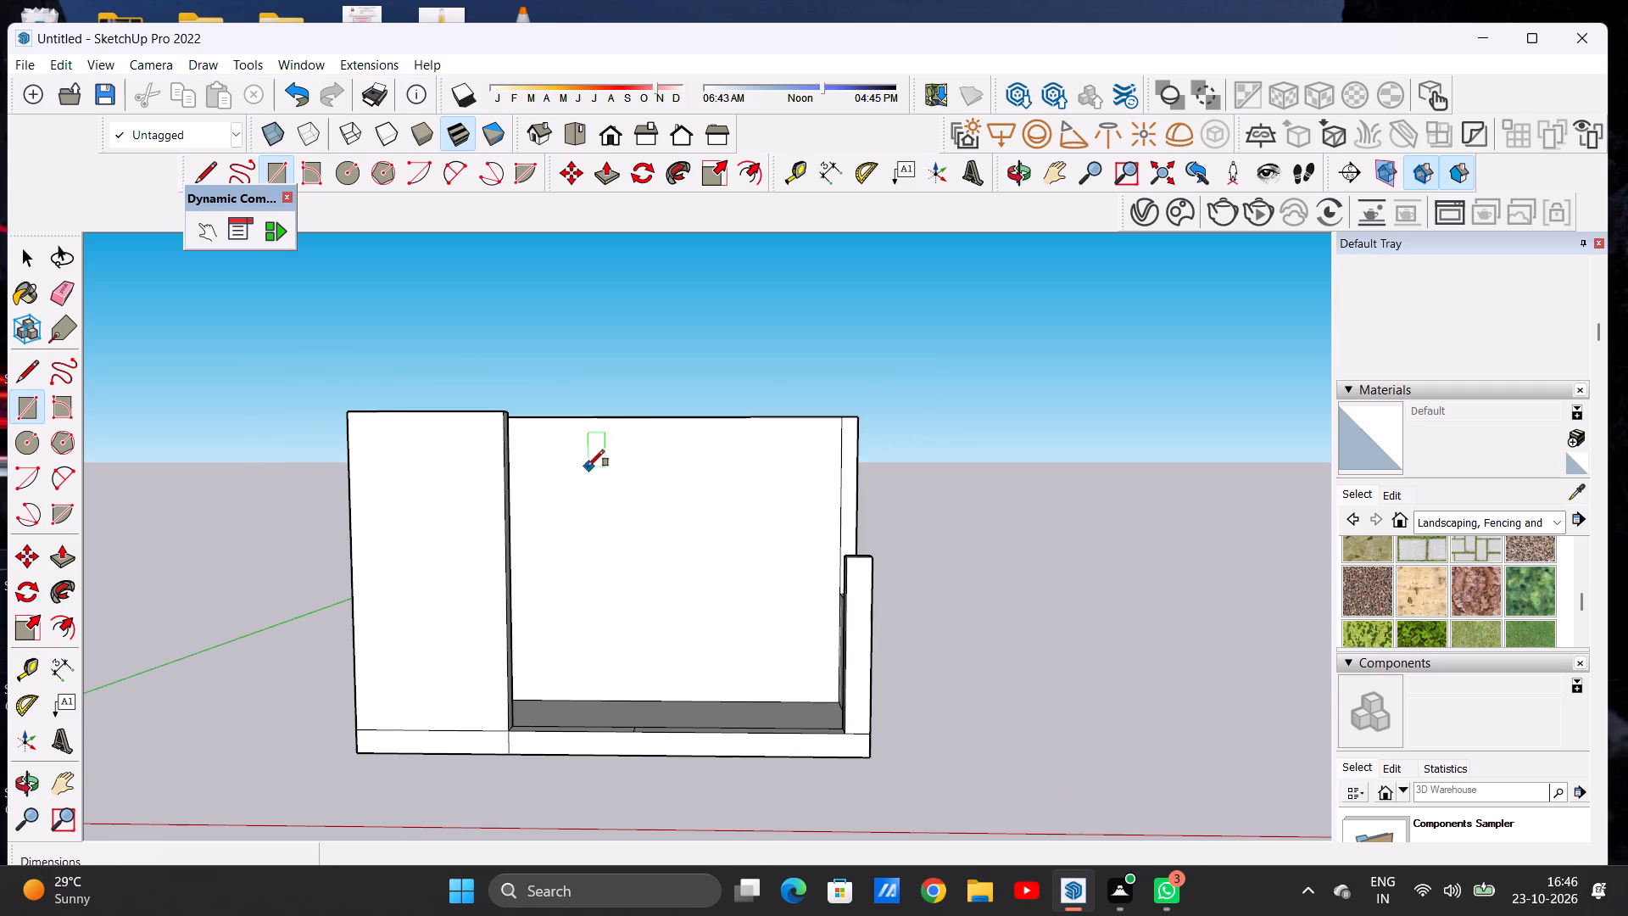
left_click(588, 458)
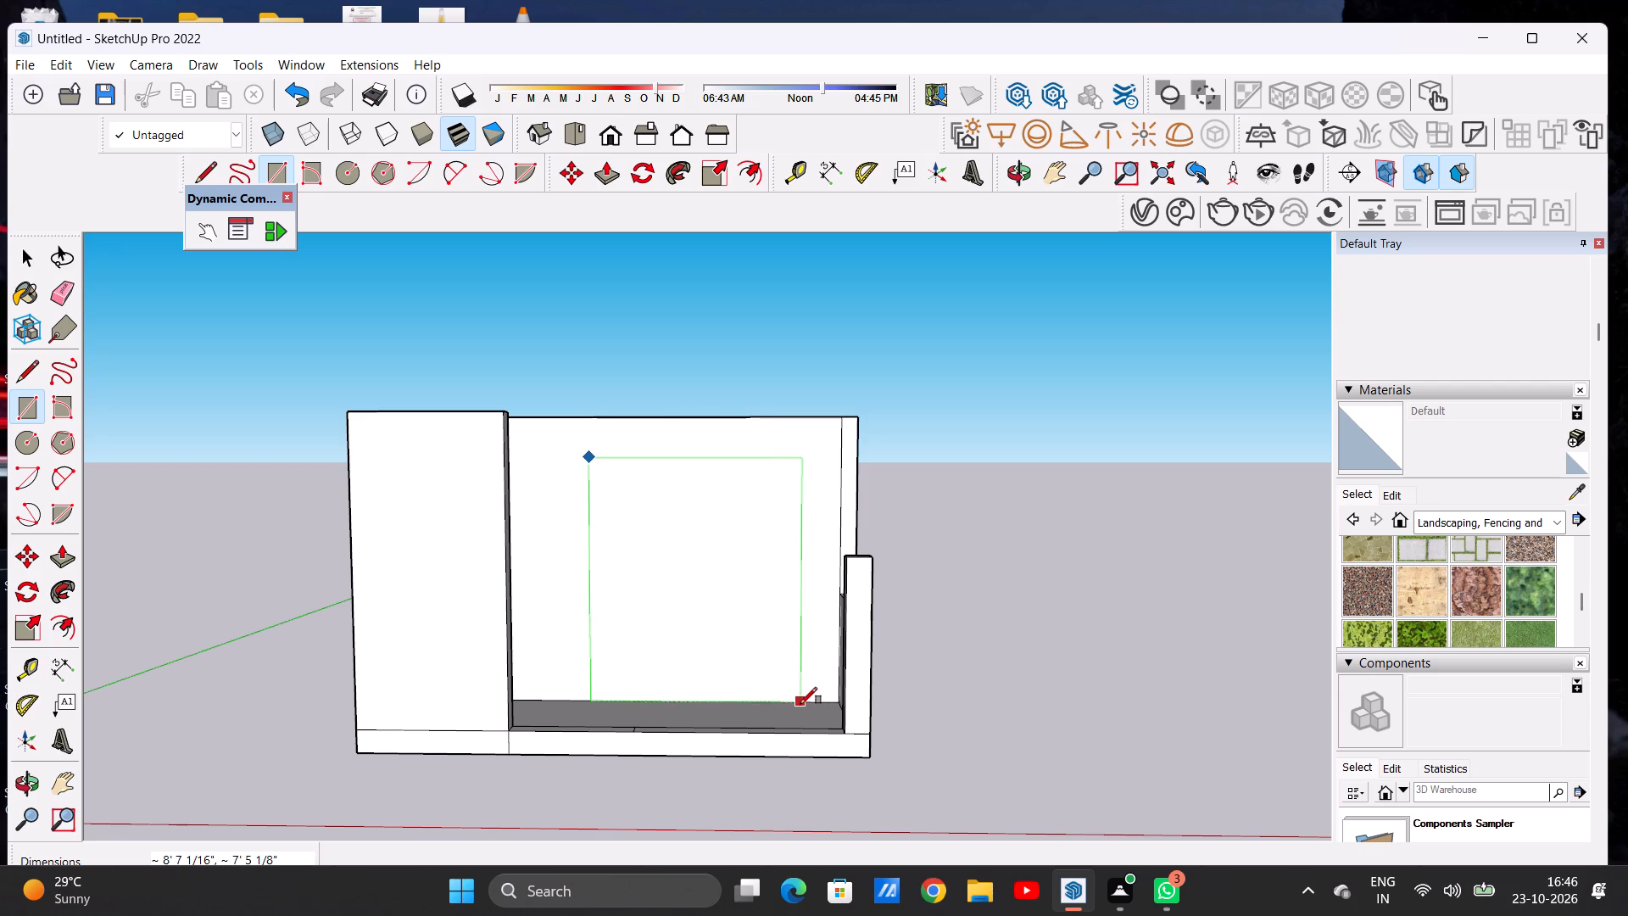
left_click(800, 704)
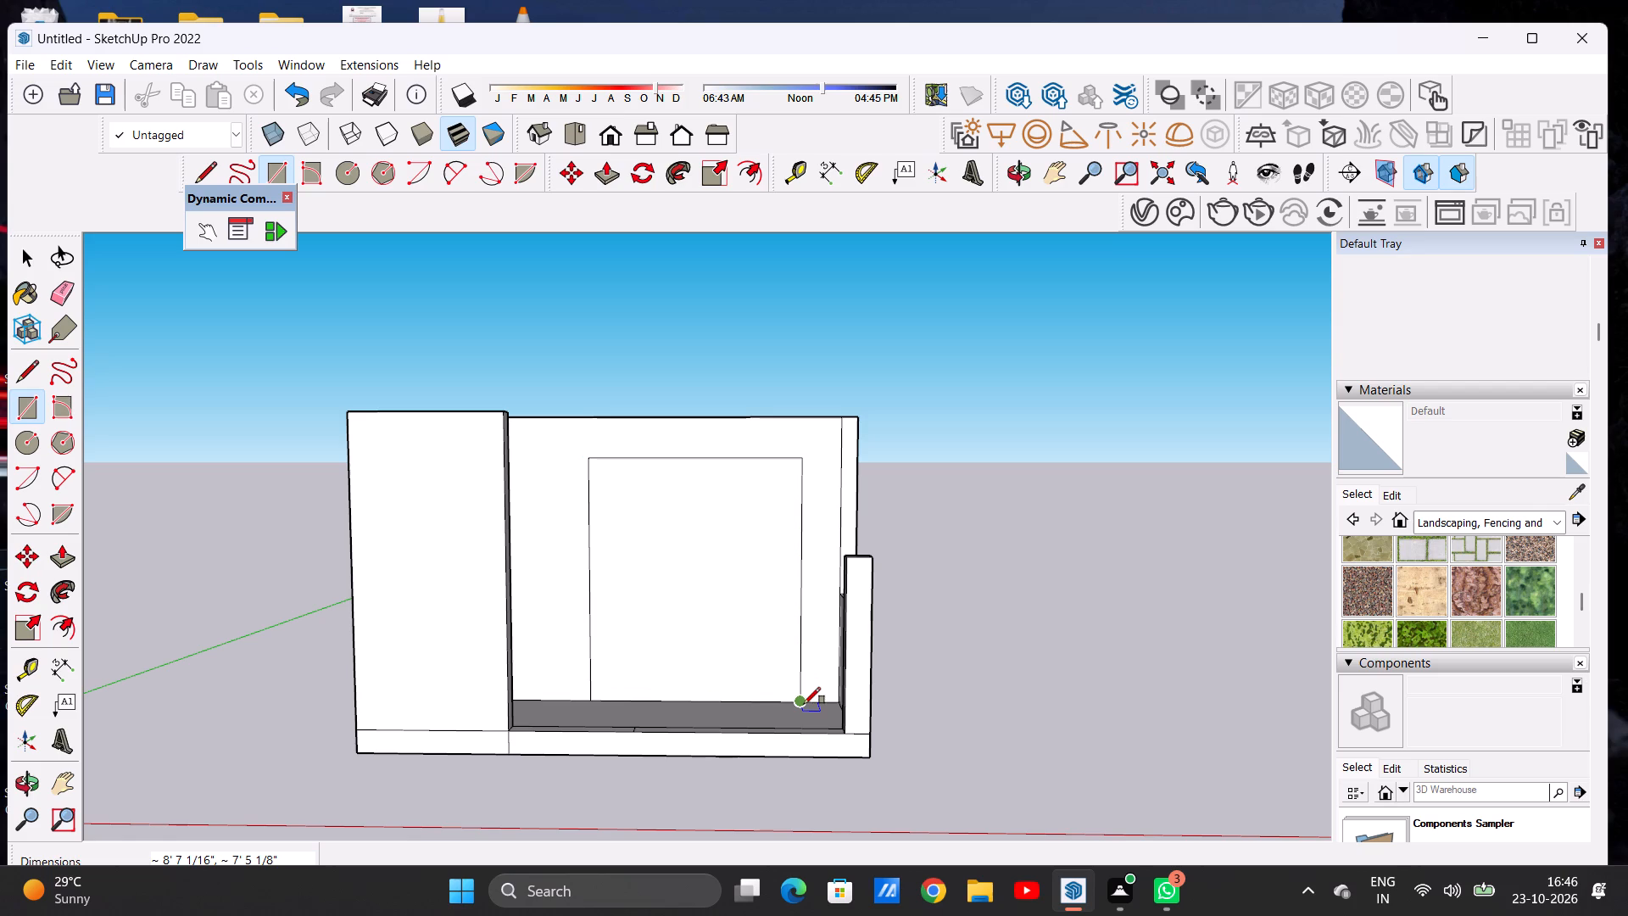
key("space")
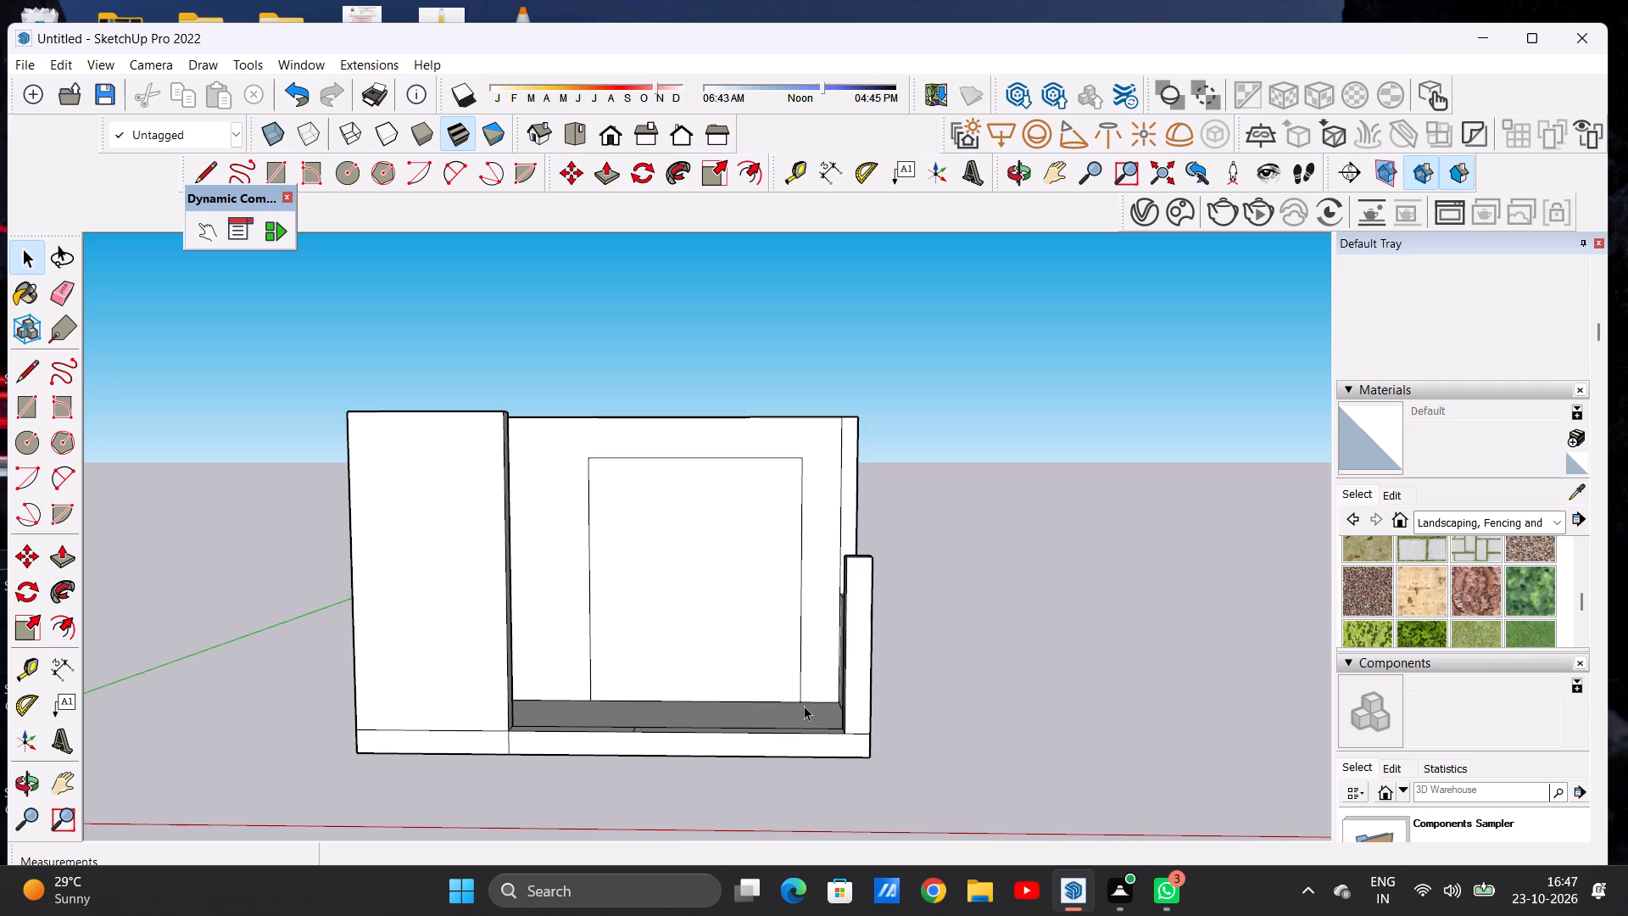
Offset the rectangle's outline inward by about 5" to form a frame.
scroll(744, 656, "up", 5)
key("o")
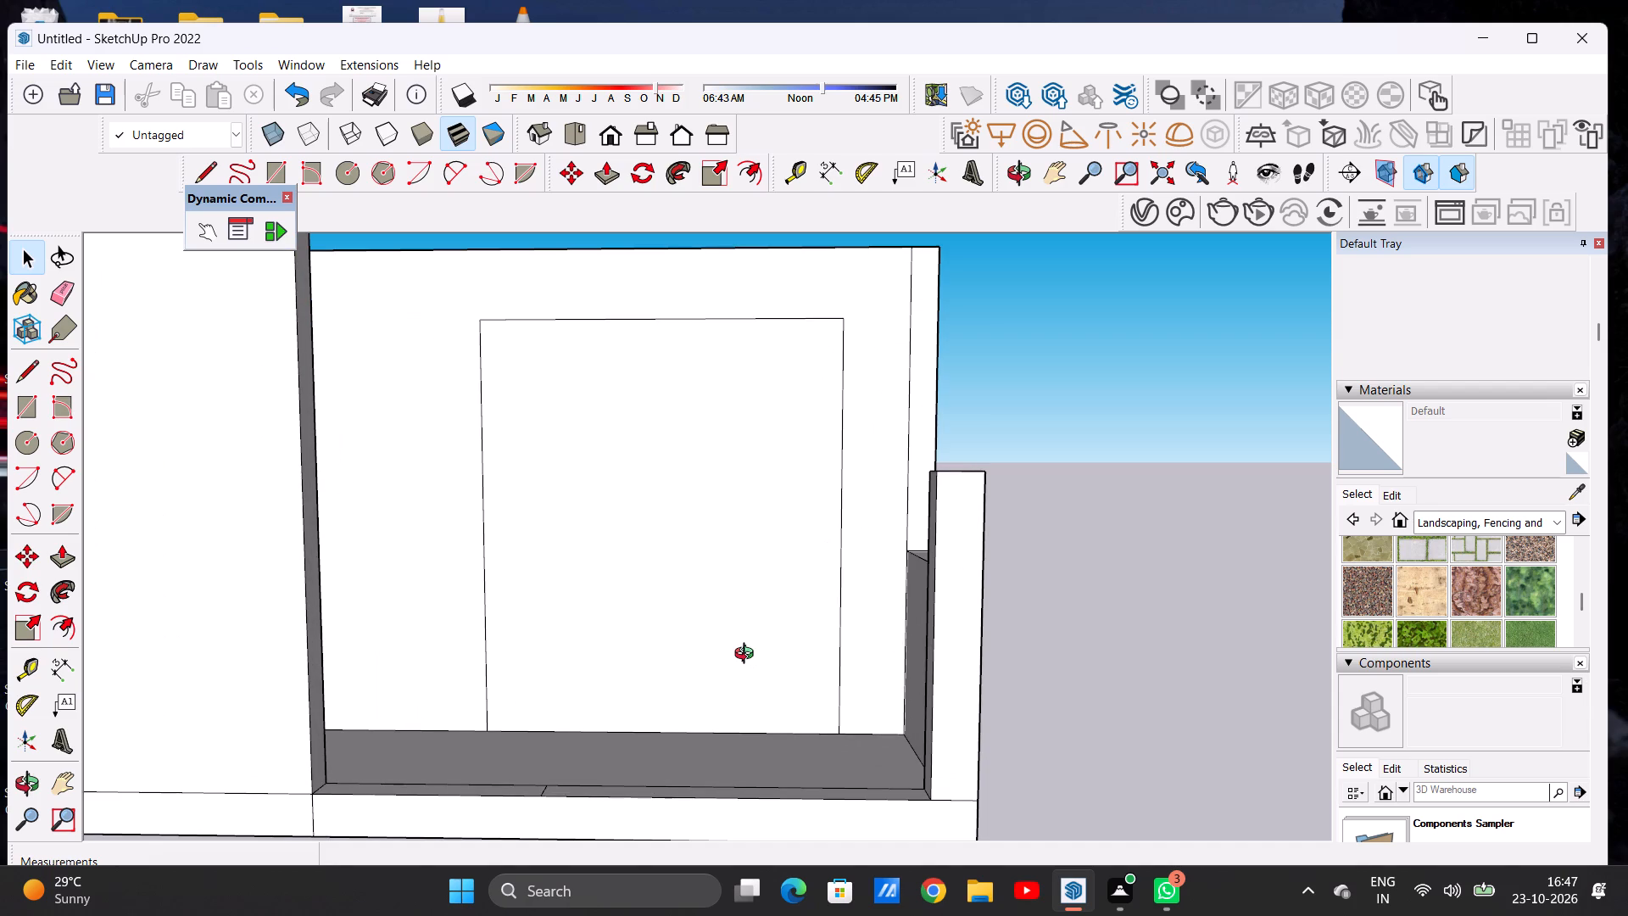
key("f")
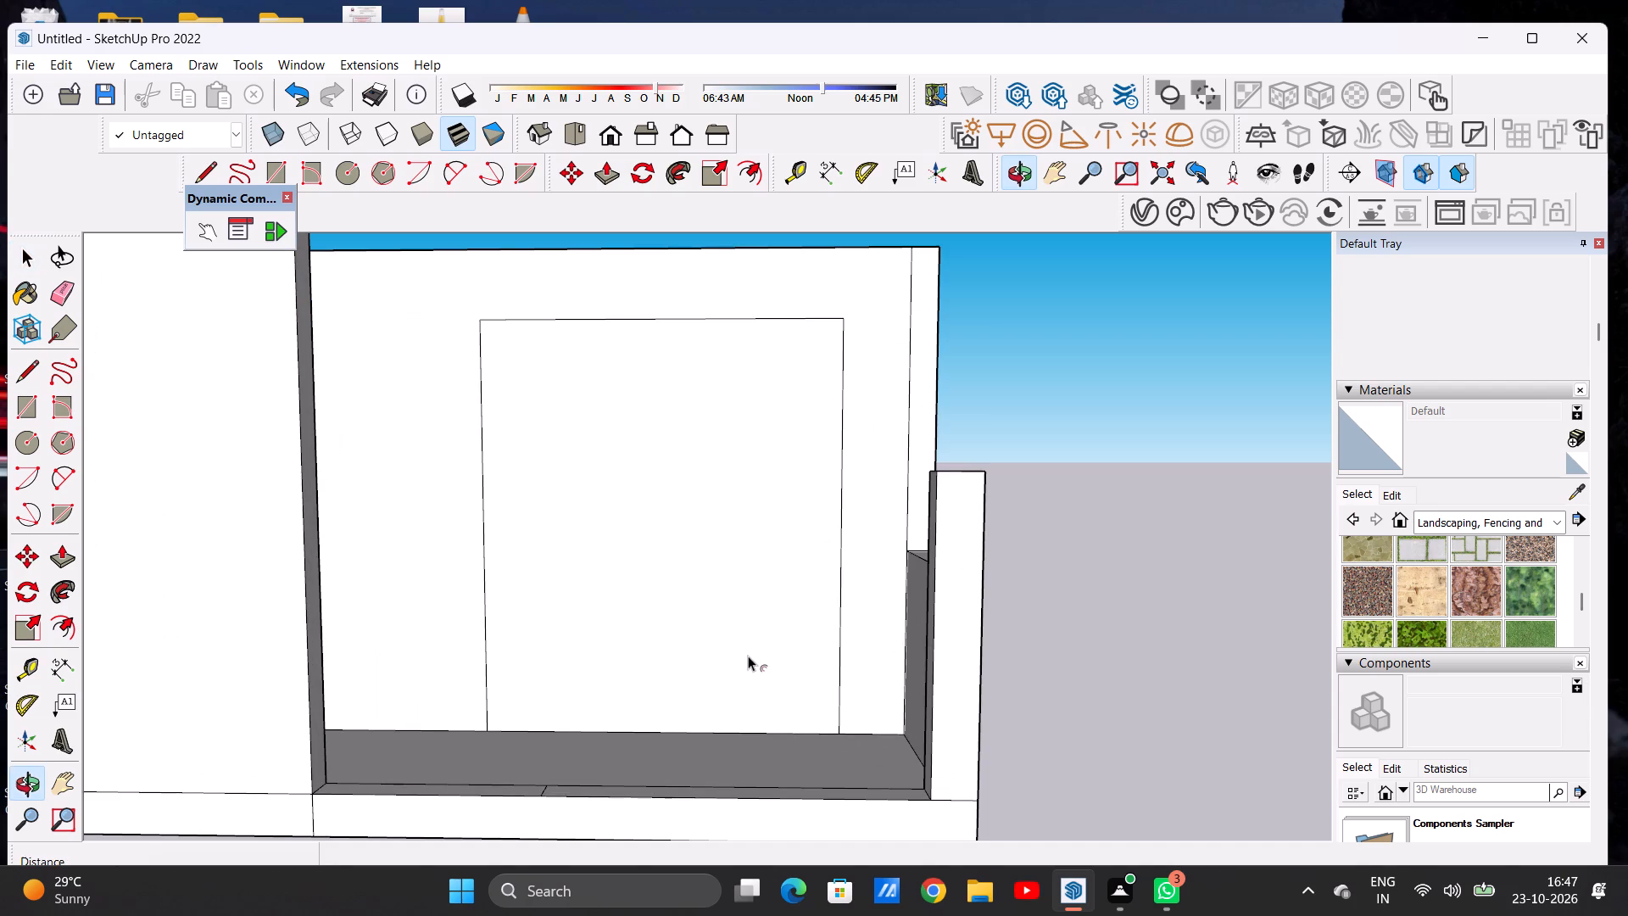
left_click(648, 340)
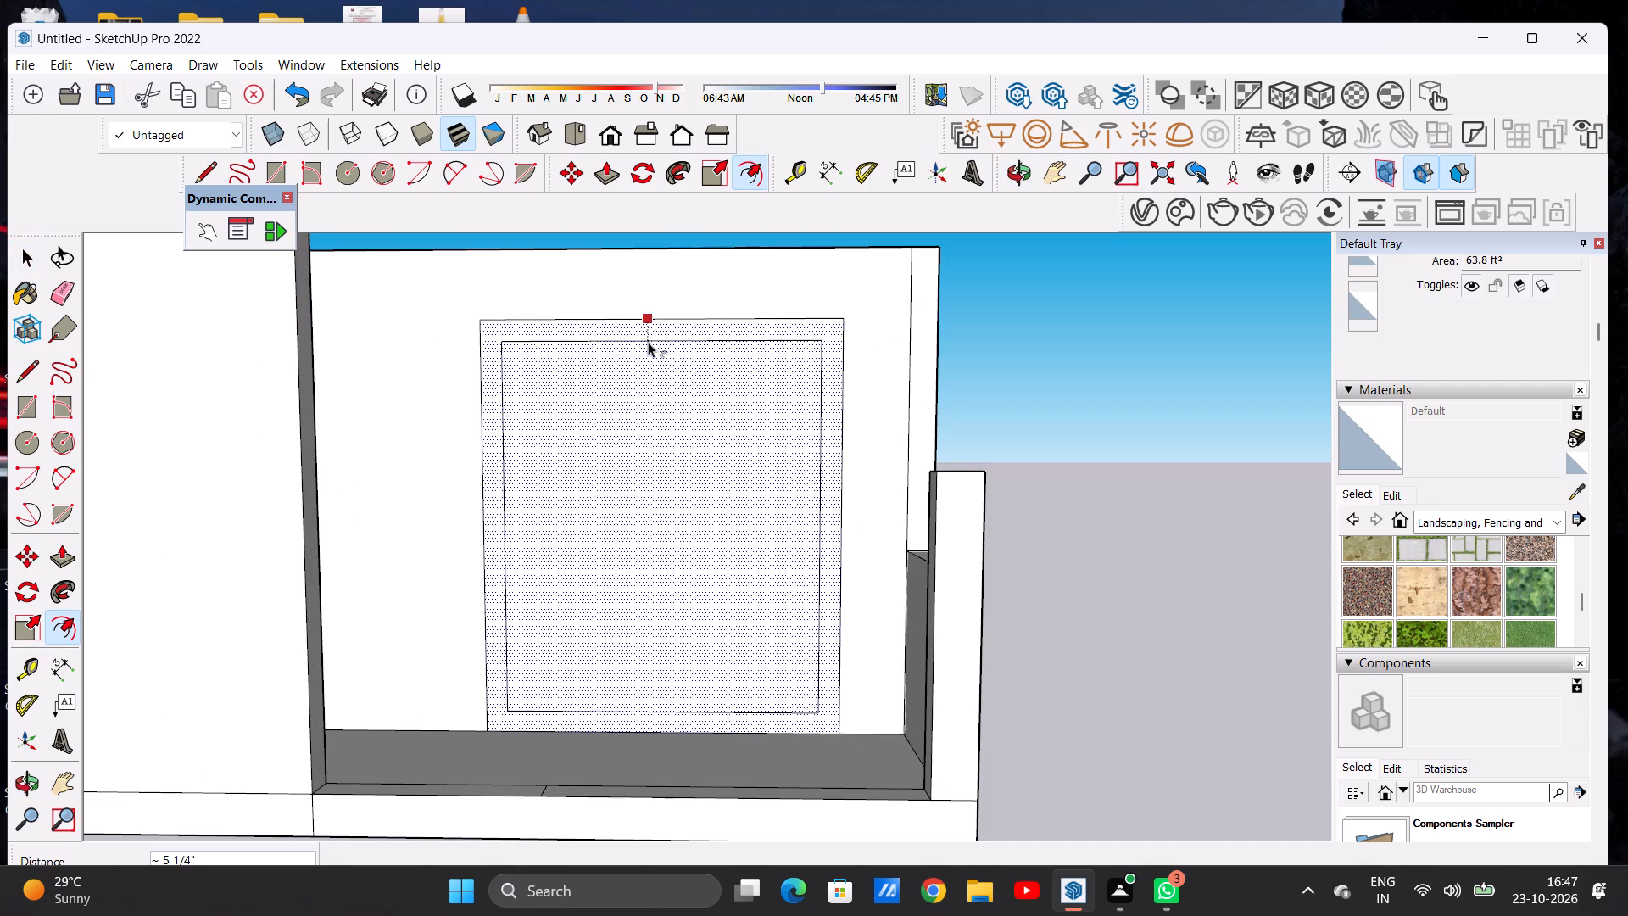
left_click(648, 342)
key("space")
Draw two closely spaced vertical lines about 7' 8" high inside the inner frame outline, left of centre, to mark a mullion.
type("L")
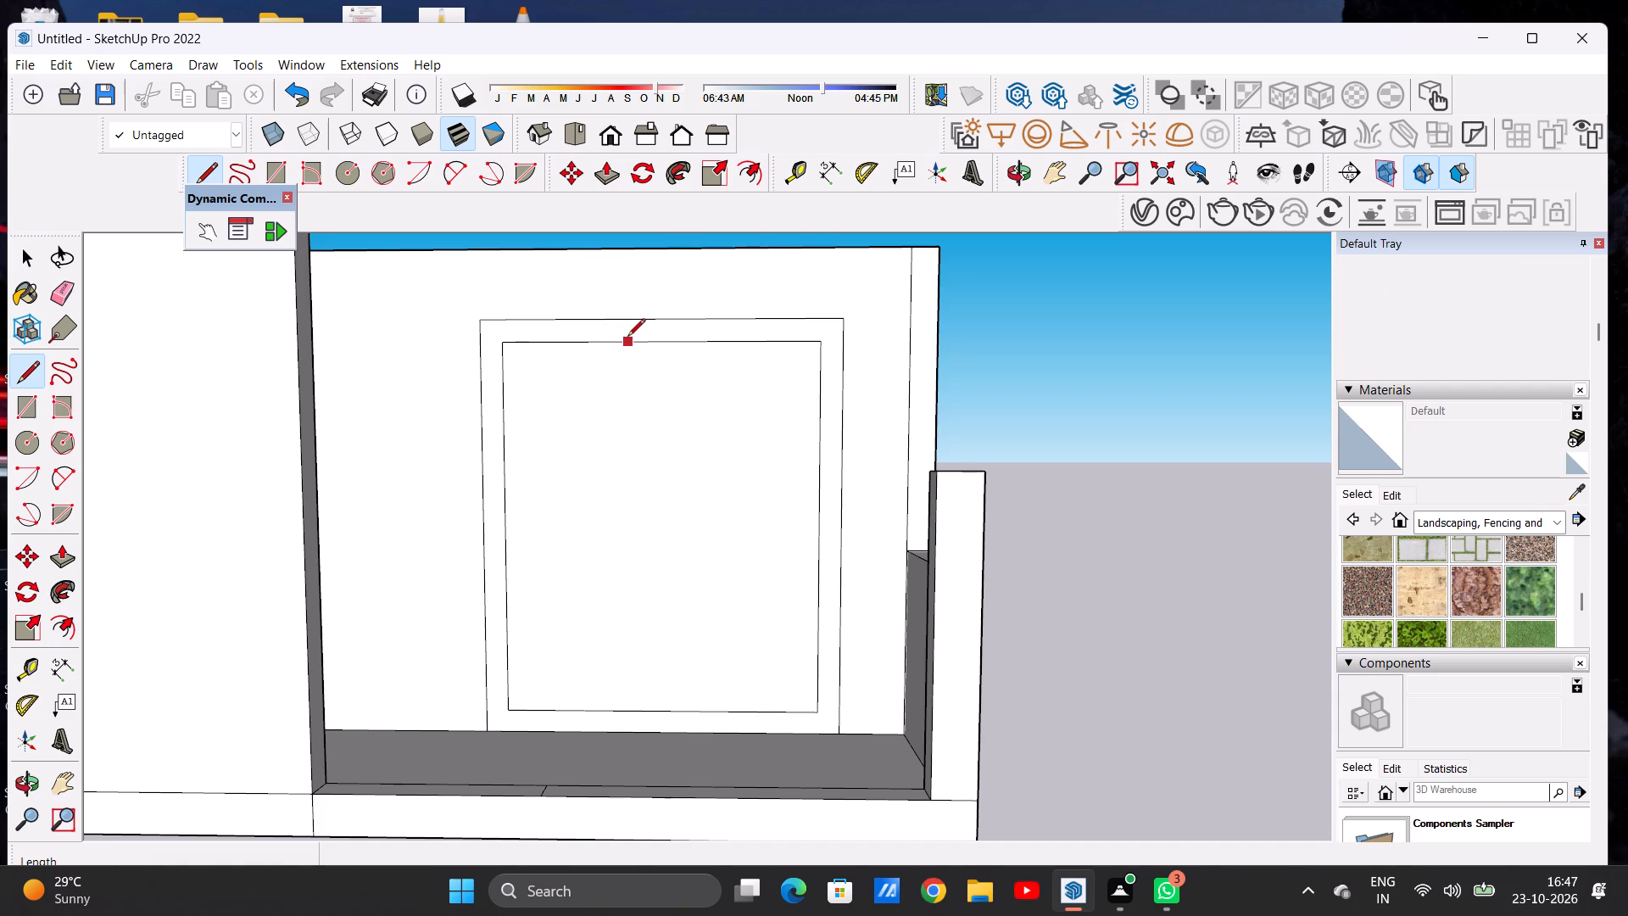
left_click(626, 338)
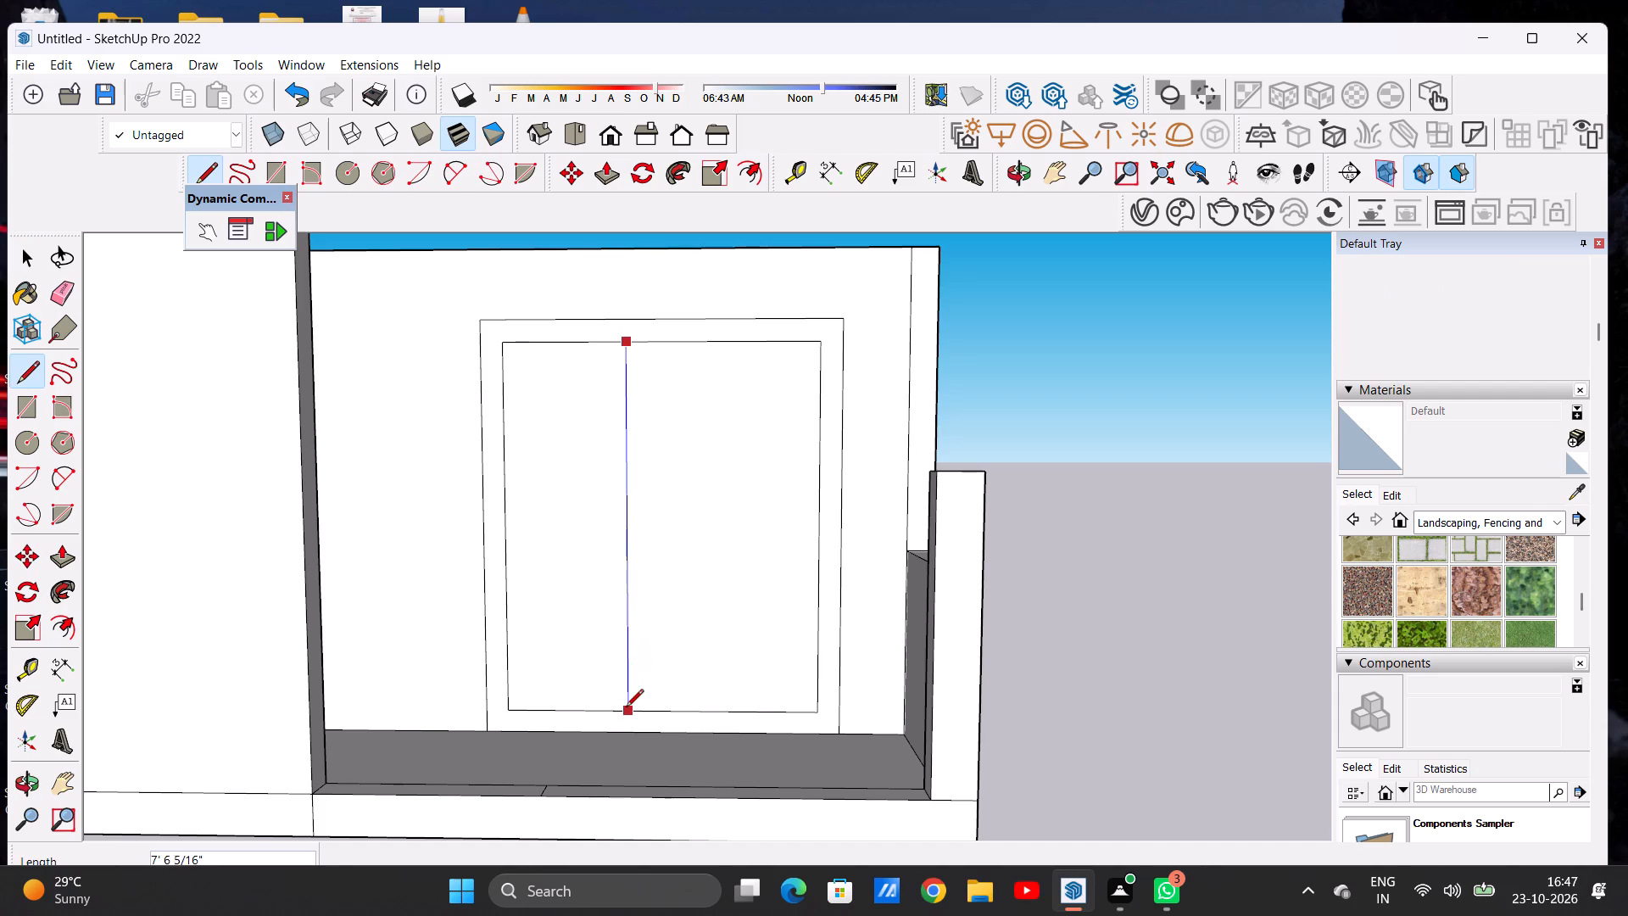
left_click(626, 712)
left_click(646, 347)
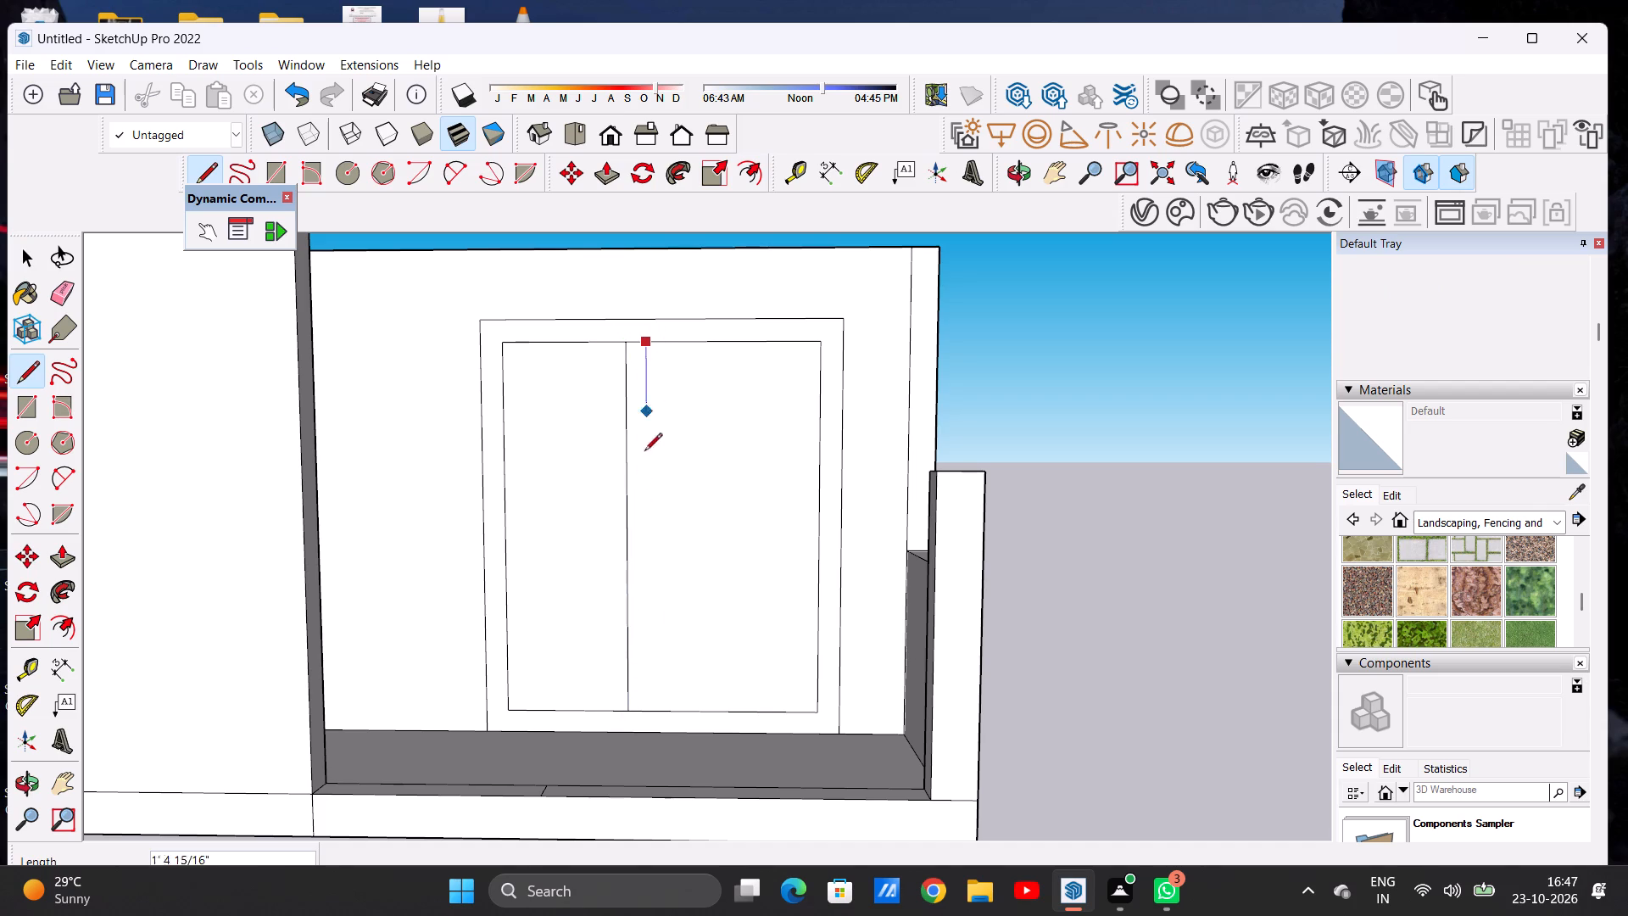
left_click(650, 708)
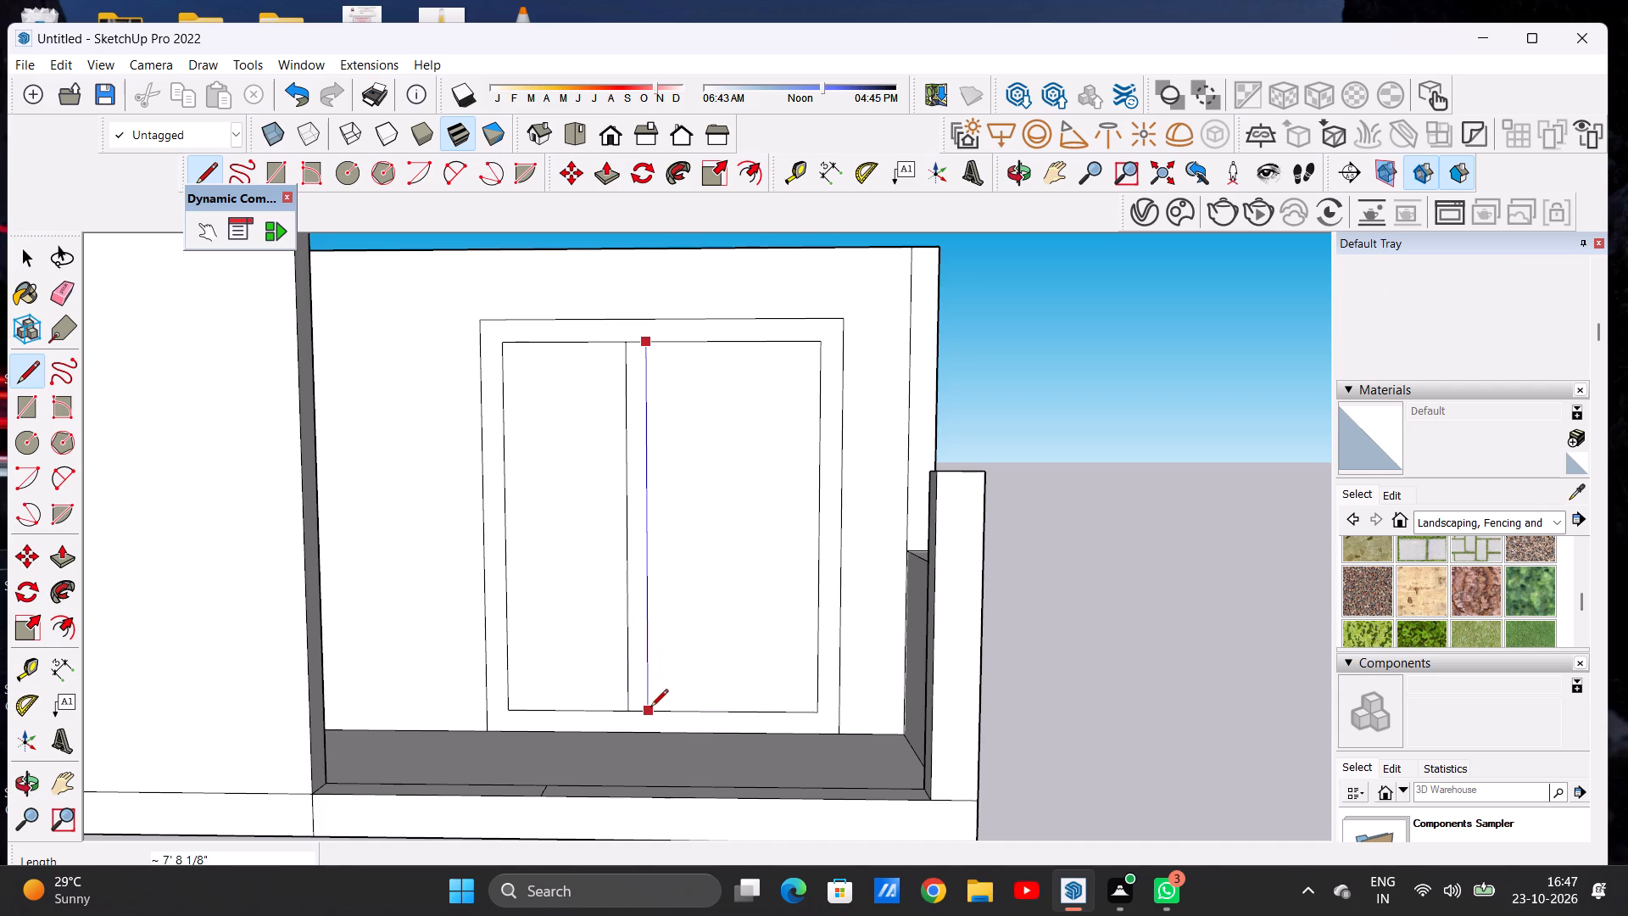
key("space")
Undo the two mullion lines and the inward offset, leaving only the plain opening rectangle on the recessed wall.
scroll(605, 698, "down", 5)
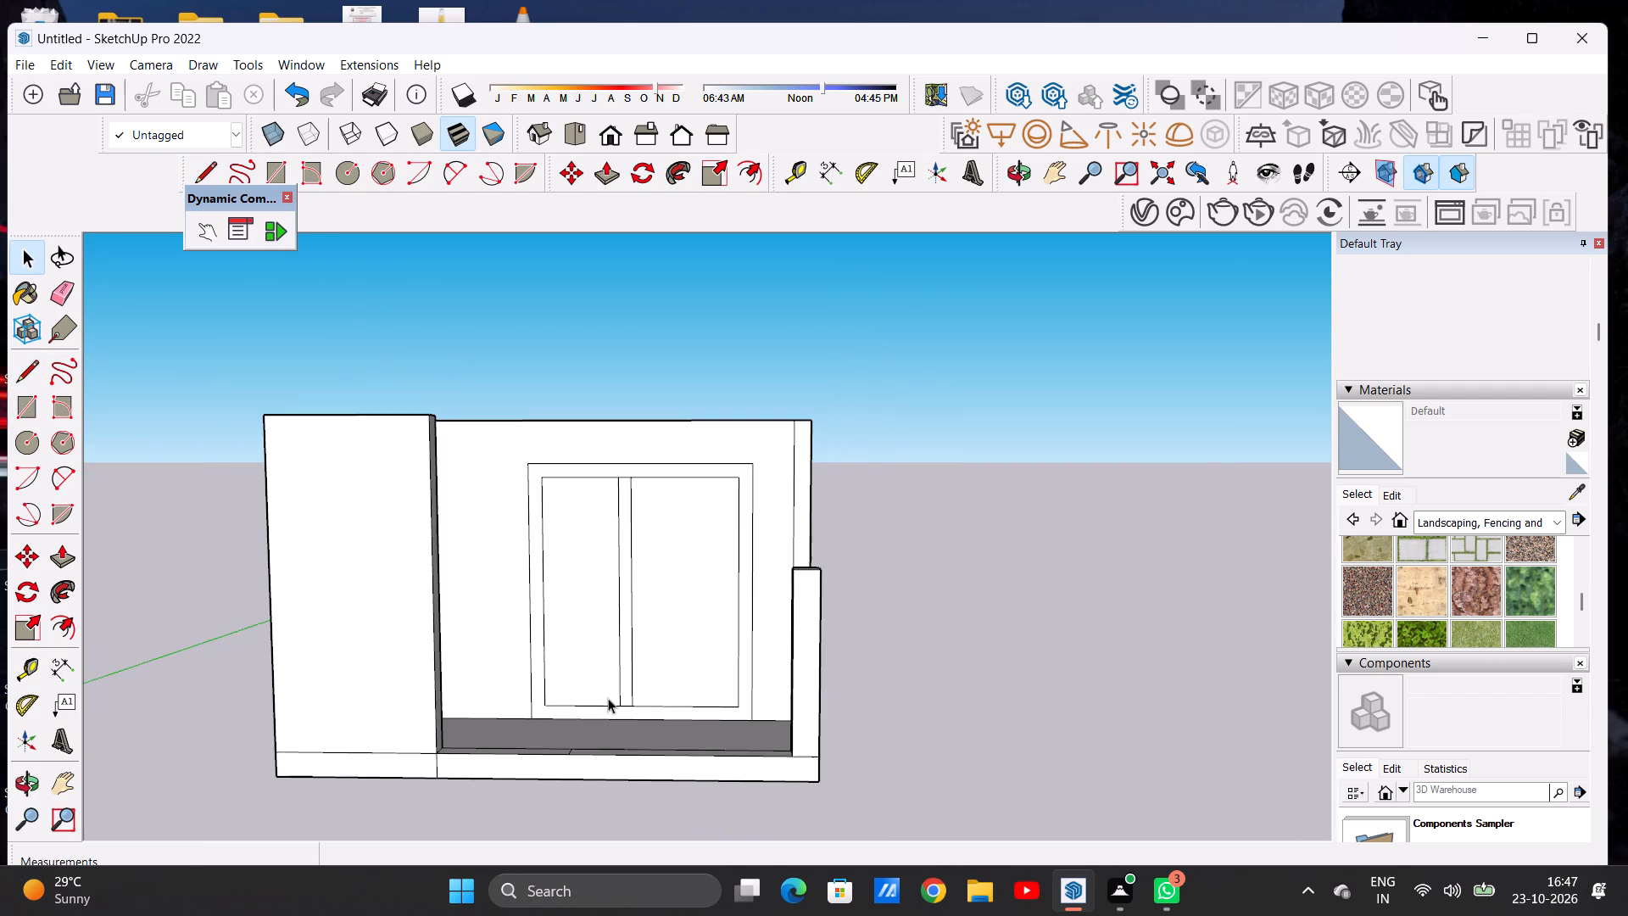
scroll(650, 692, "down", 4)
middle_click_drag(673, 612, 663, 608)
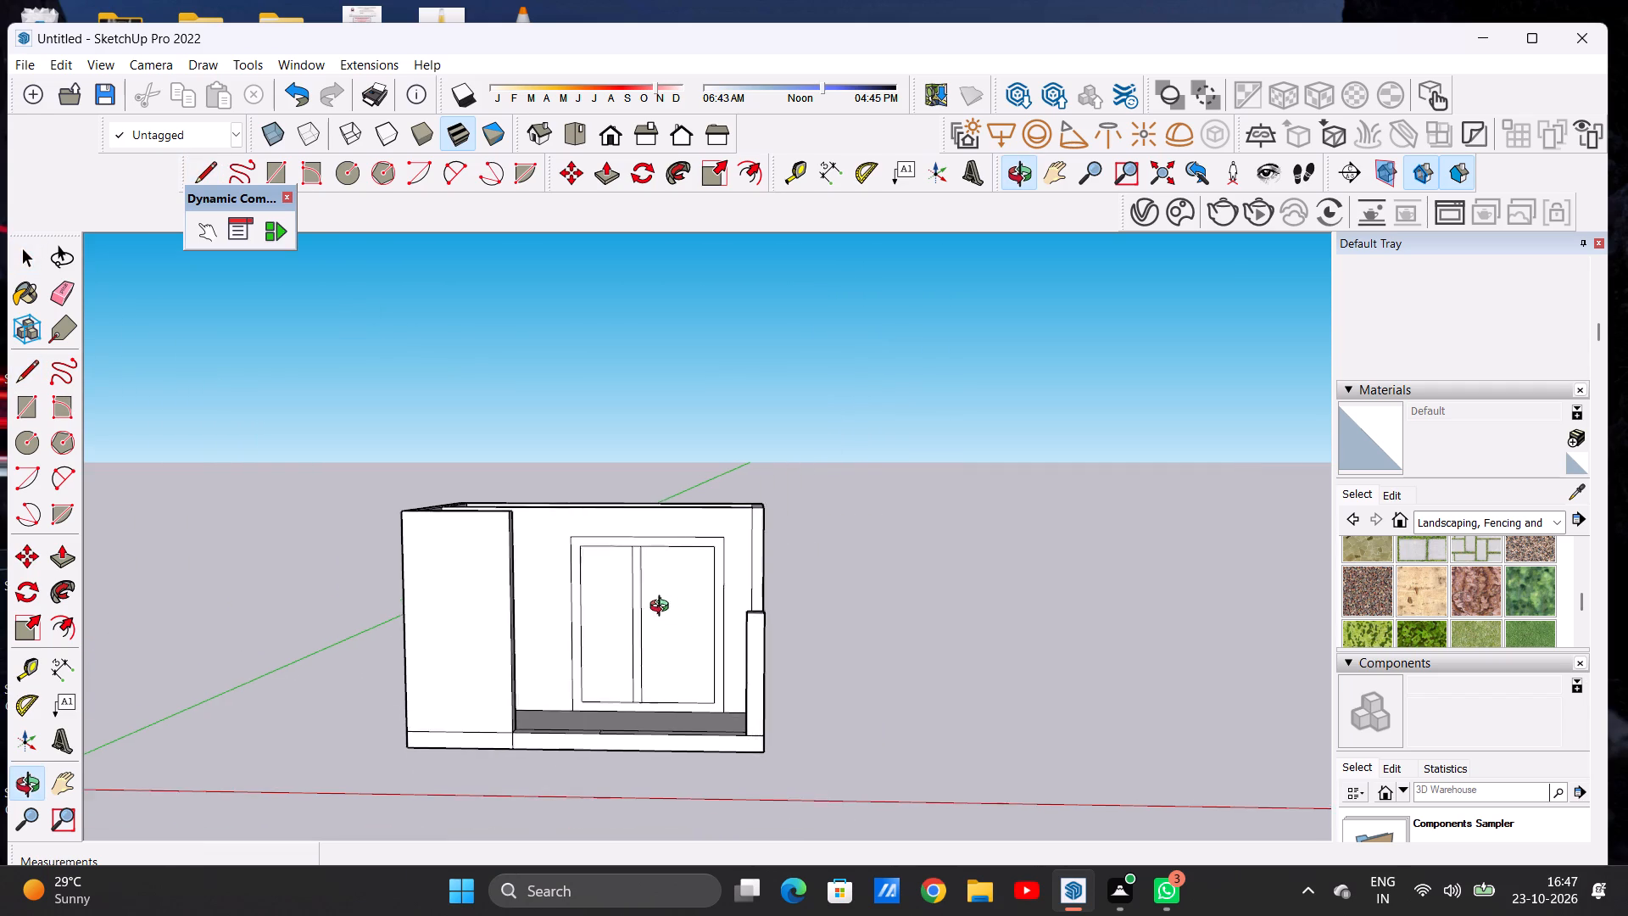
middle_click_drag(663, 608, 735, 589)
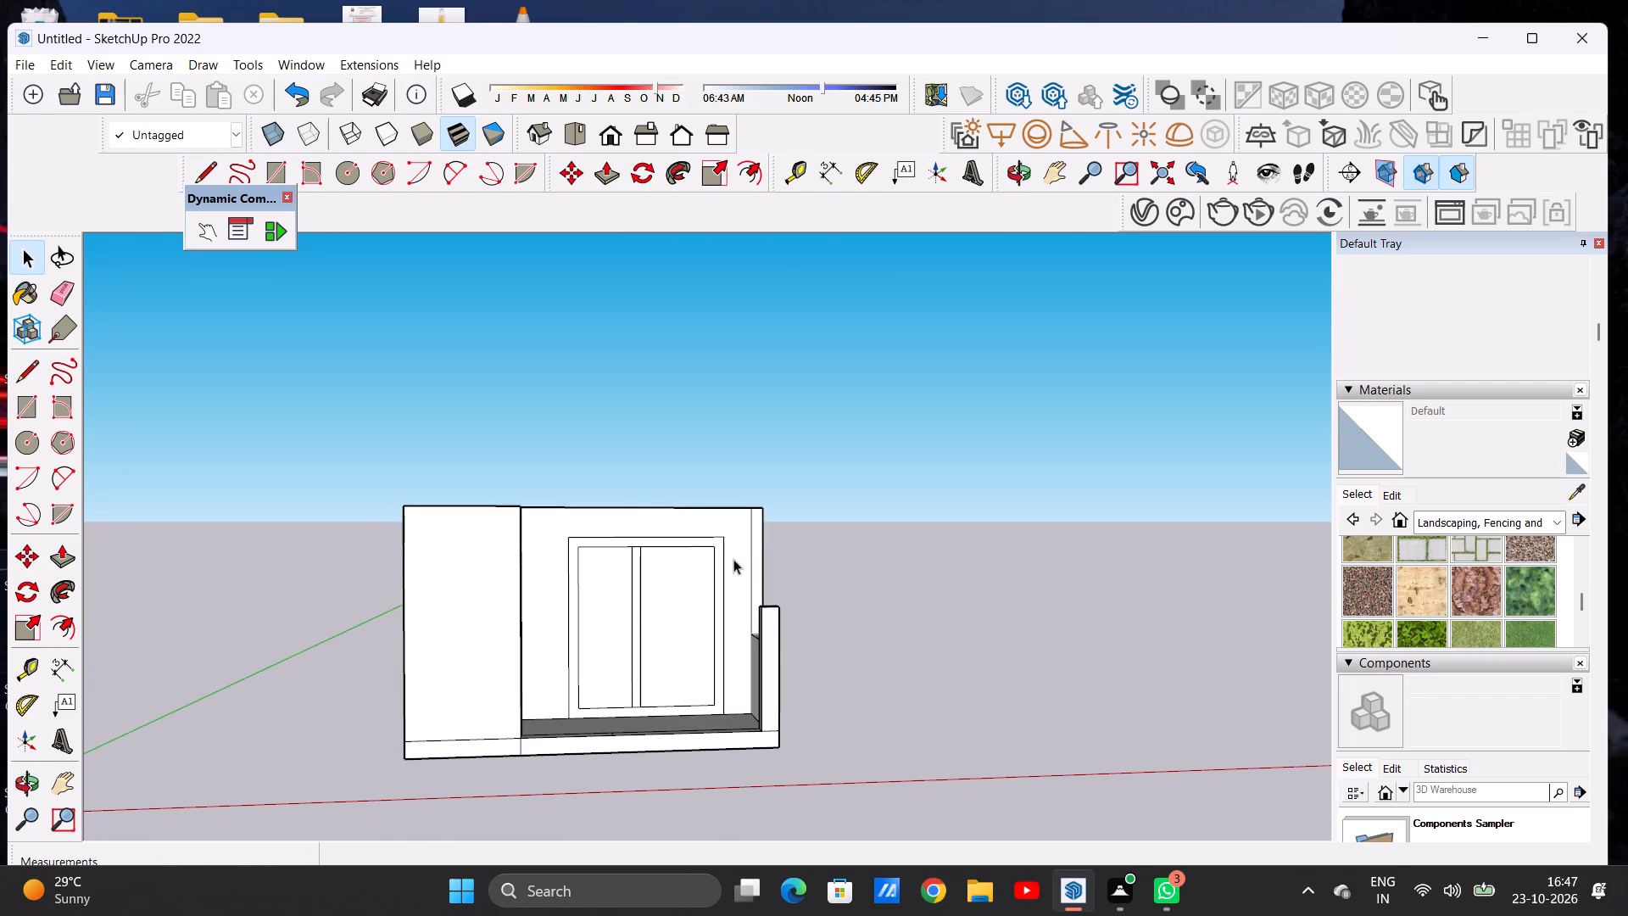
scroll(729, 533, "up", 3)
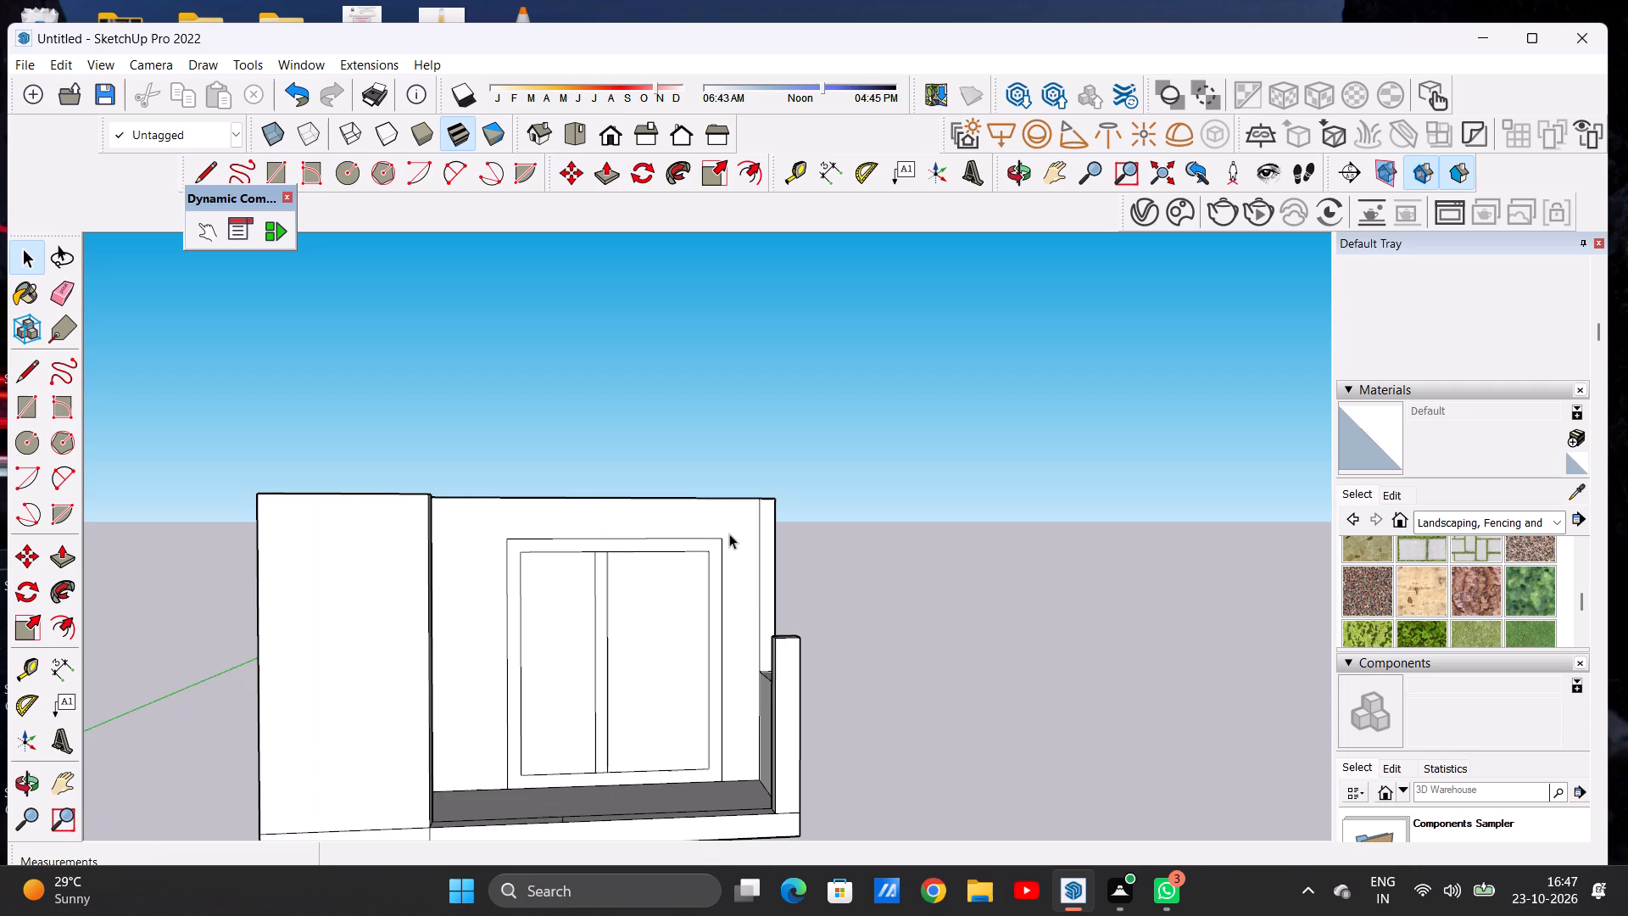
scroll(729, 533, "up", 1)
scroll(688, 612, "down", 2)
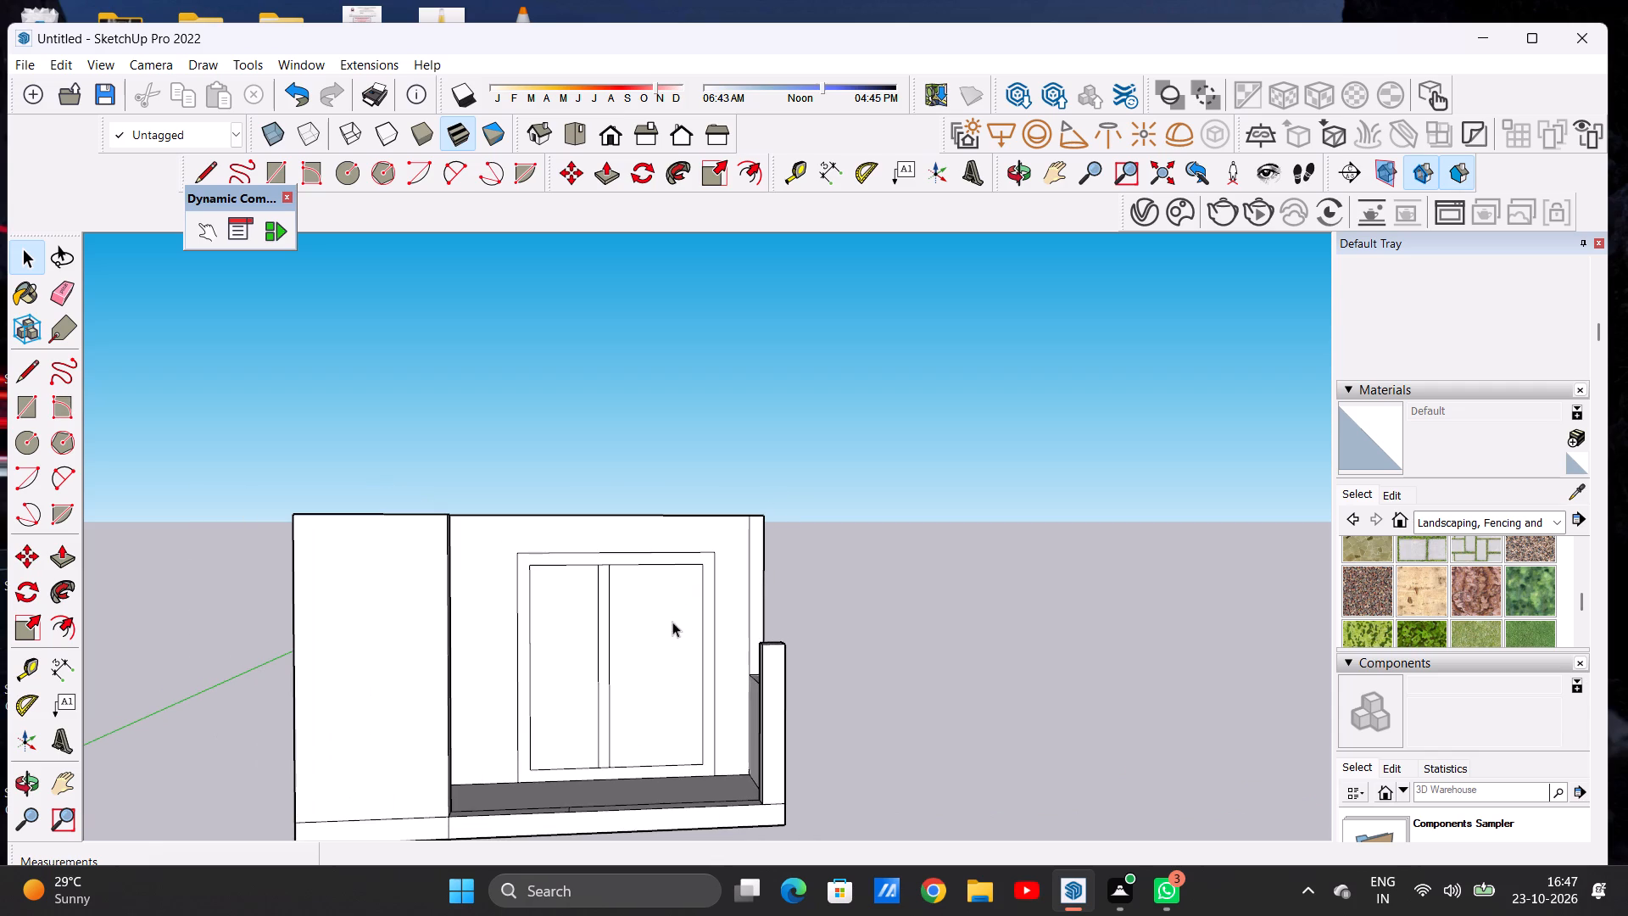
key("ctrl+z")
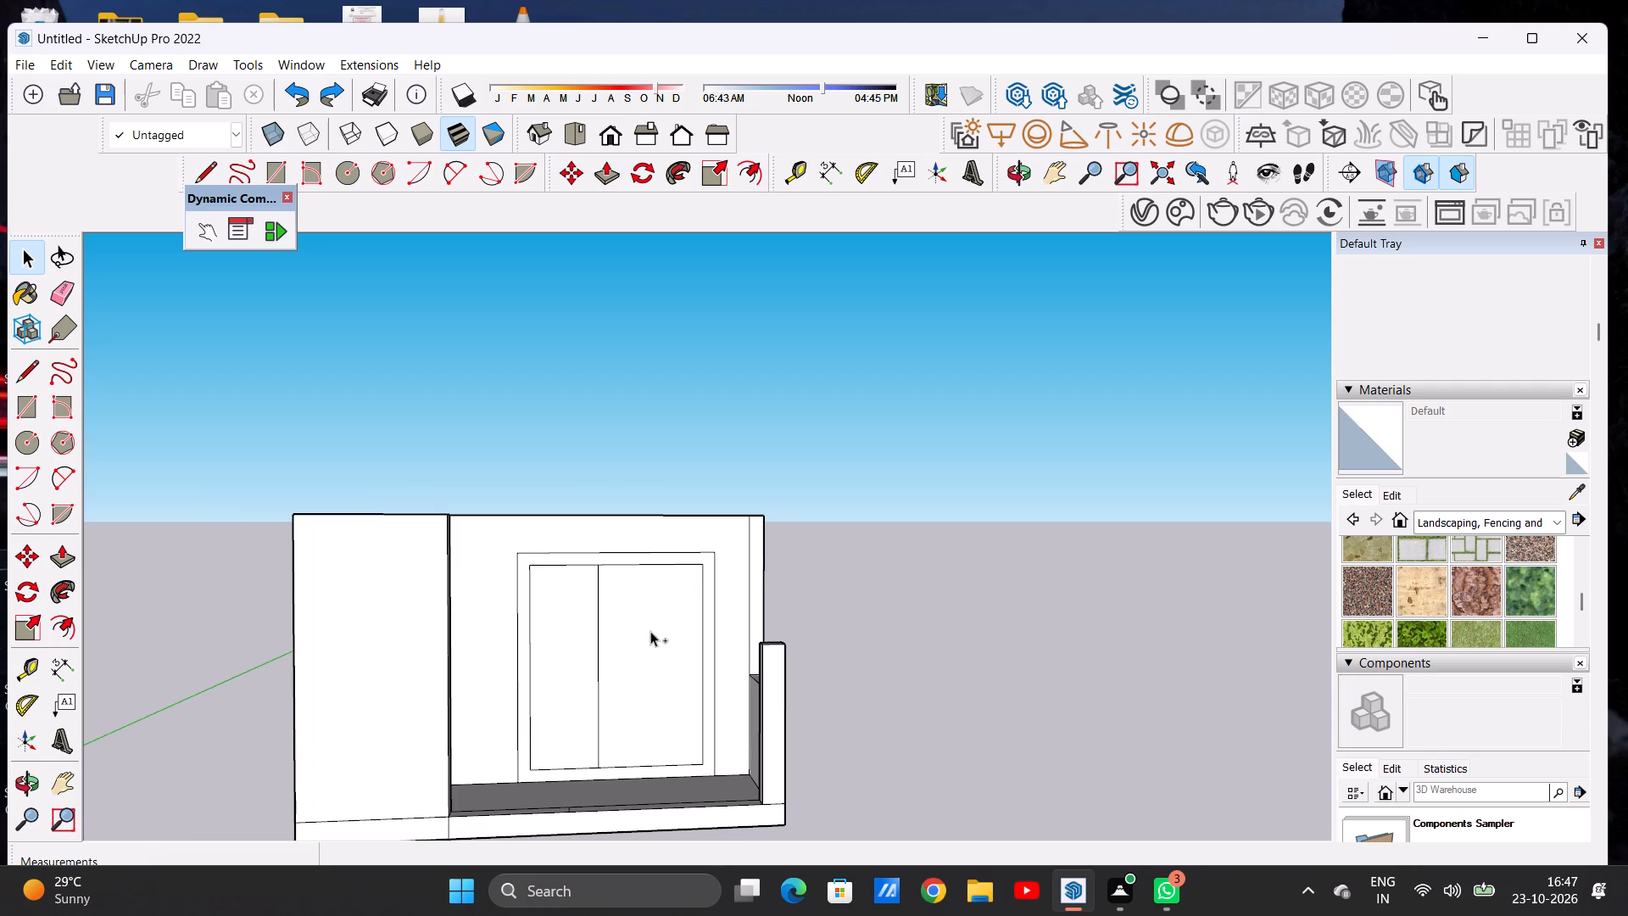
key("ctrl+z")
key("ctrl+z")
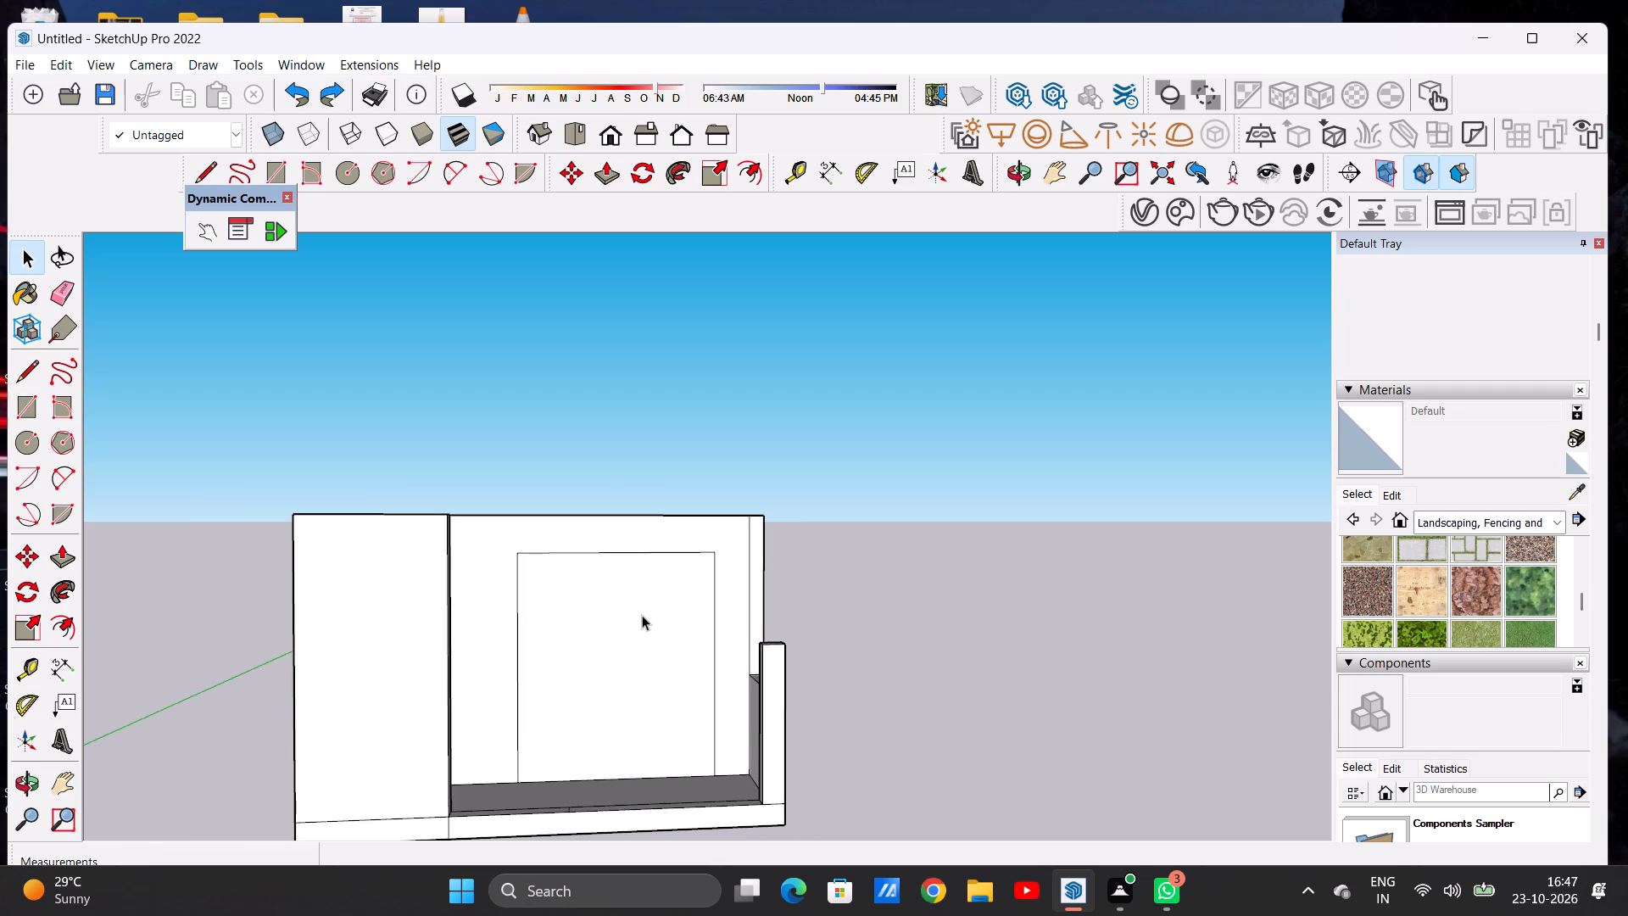
Push/Pull the opening rectangle about 3" inward into the recessed front wall.
key("p")
left_click(599, 675)
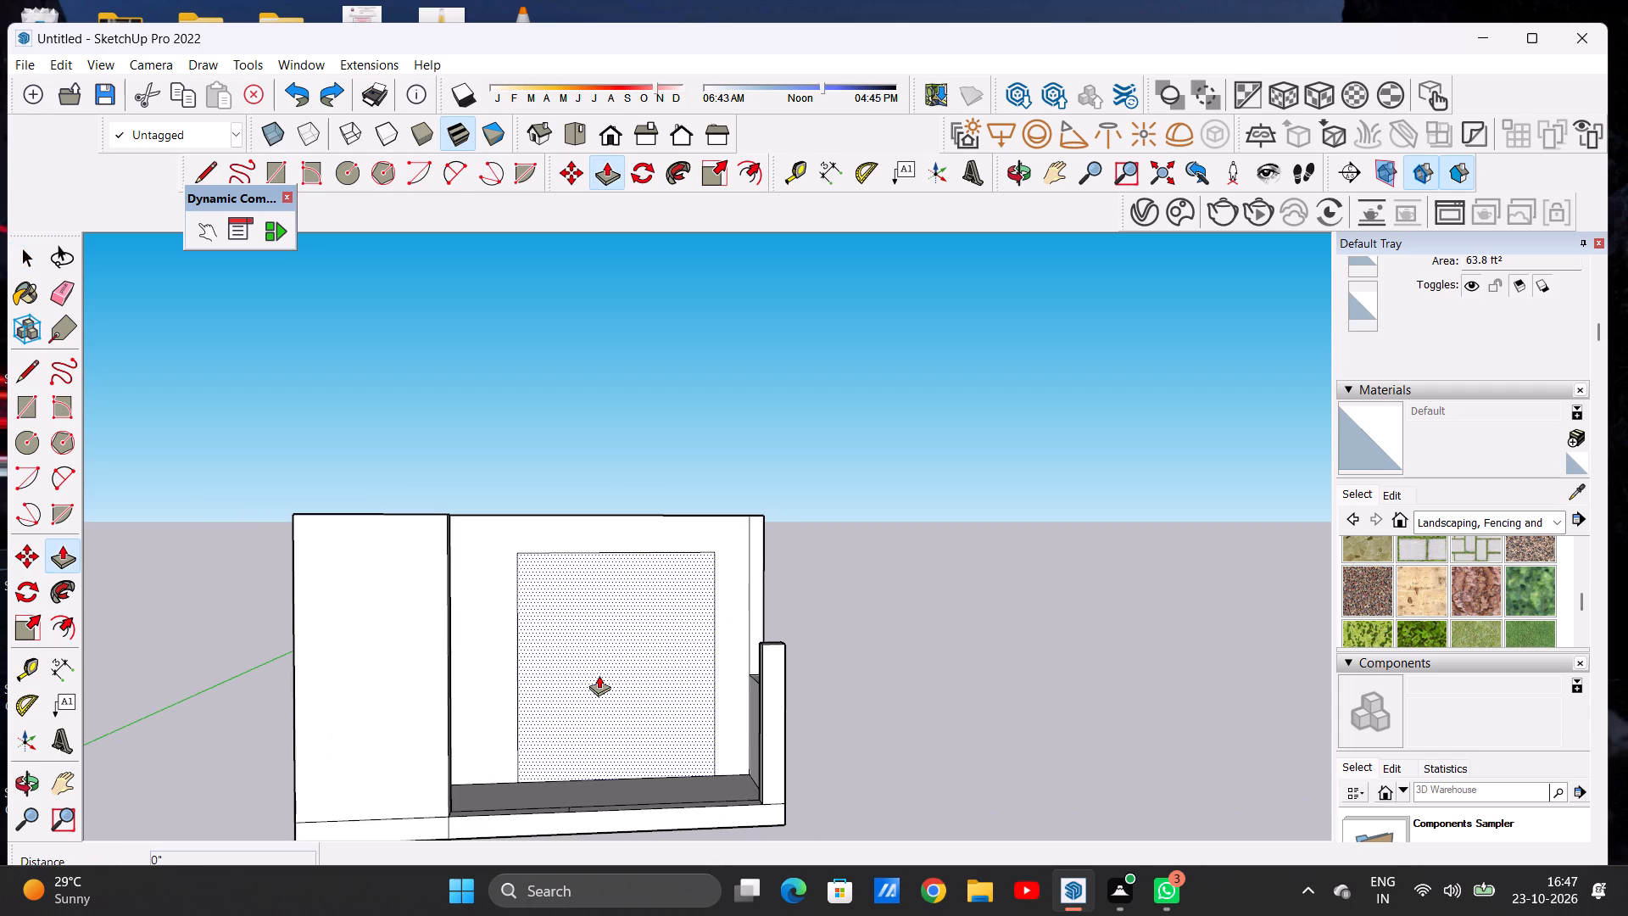
middle_click_drag(623, 662, 492, 776)
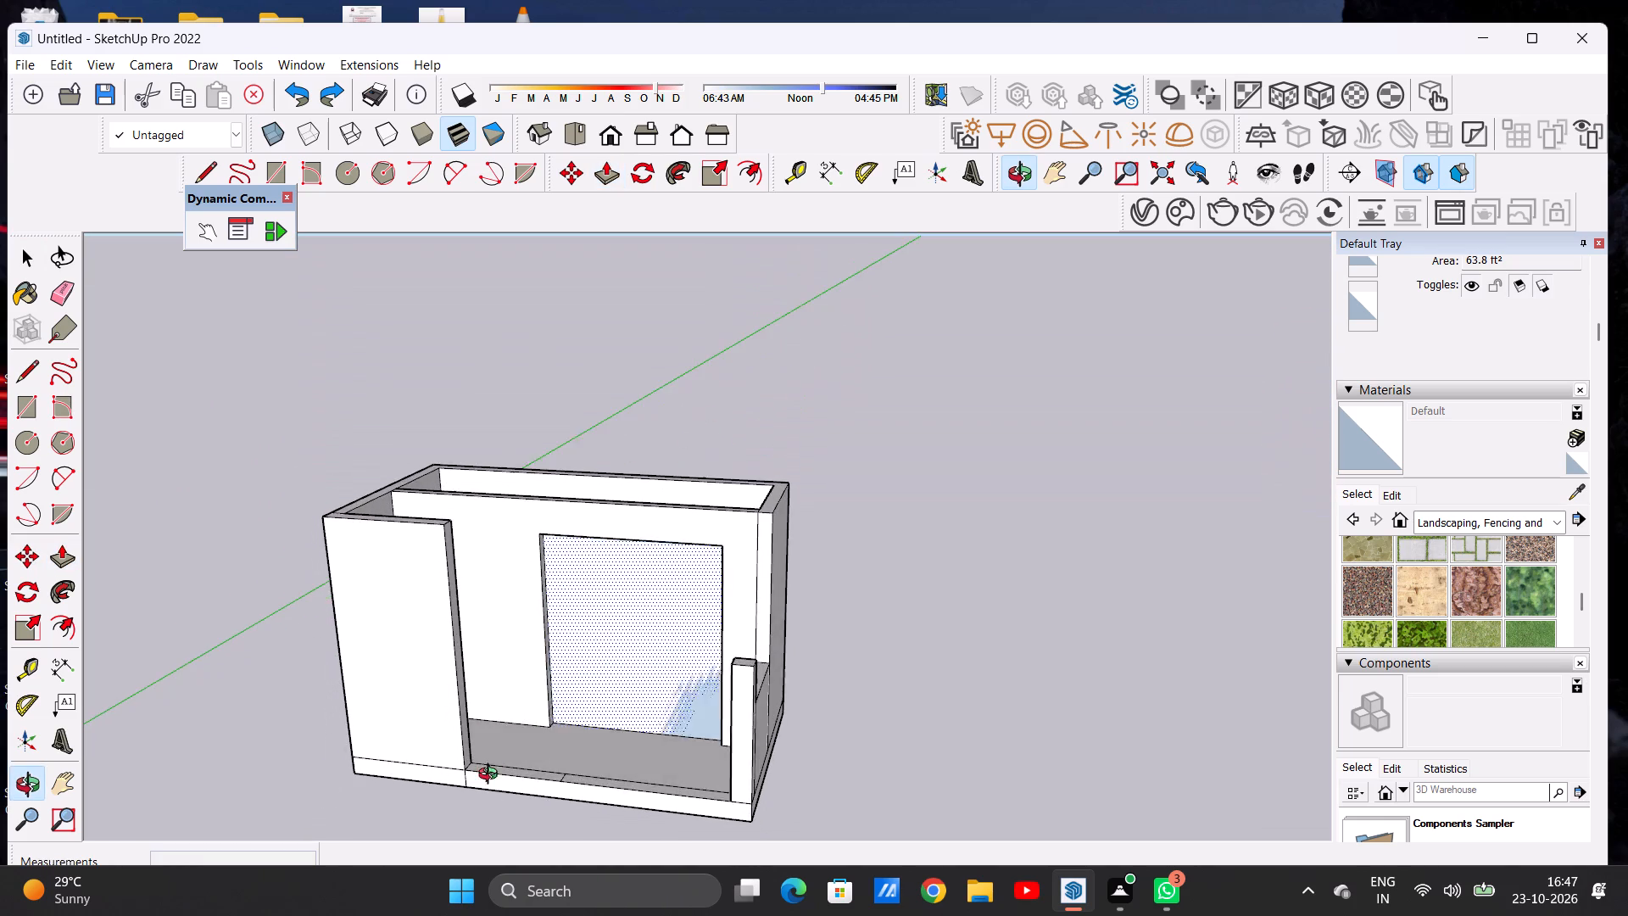
middle_click_drag(492, 776, 490, 778)
scroll(633, 624, "up", 12)
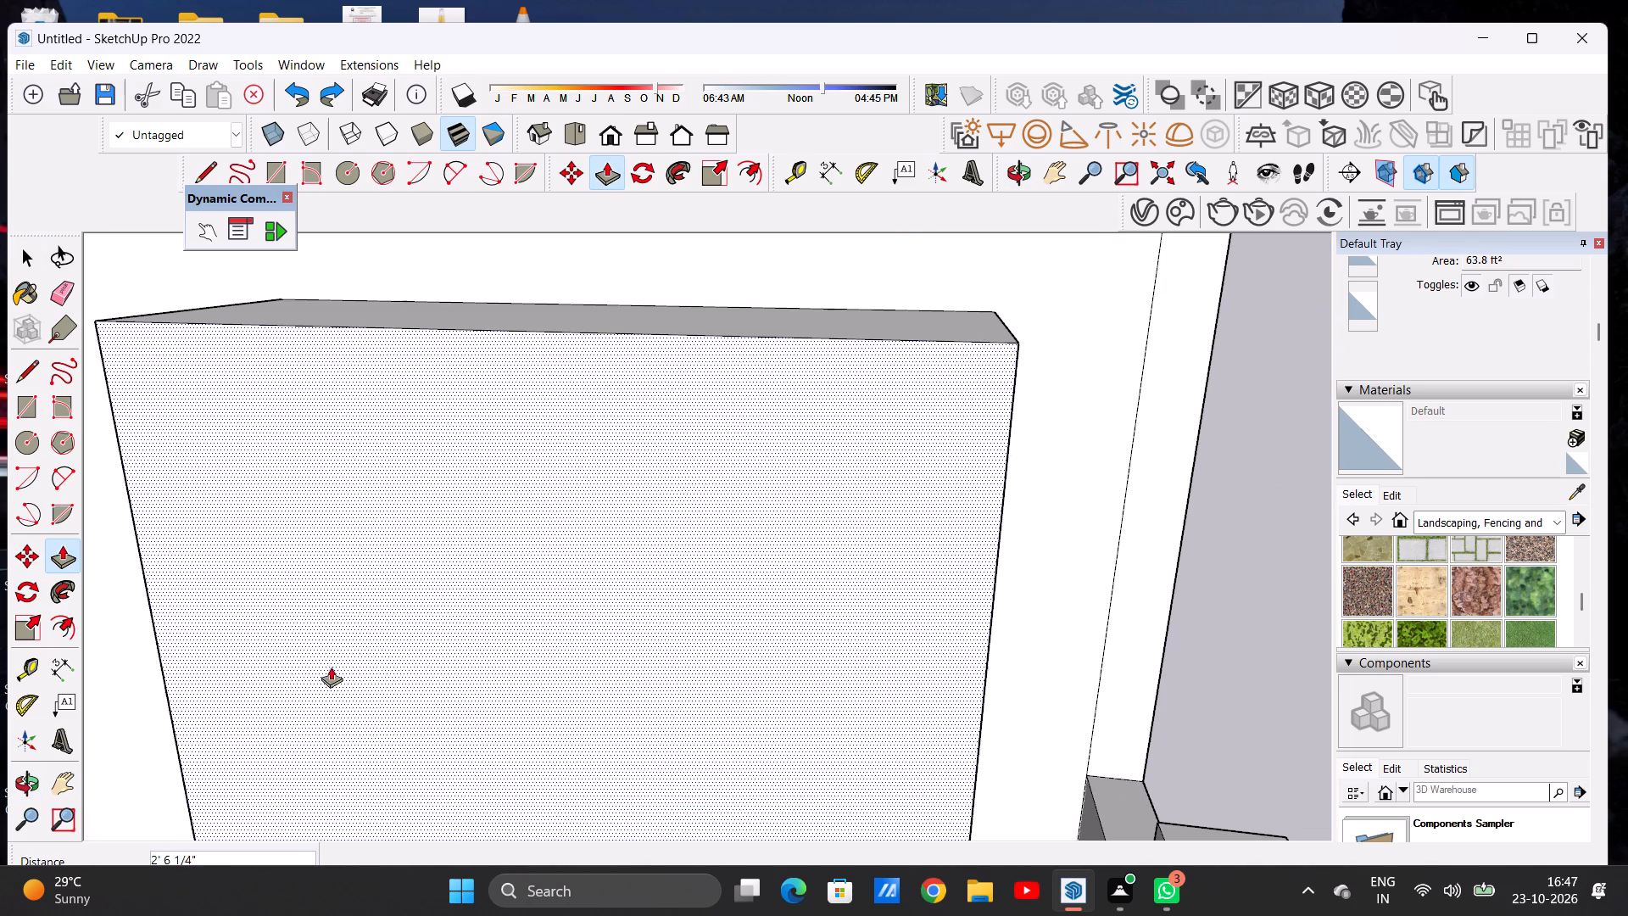
left_click(454, 524)
key("space")
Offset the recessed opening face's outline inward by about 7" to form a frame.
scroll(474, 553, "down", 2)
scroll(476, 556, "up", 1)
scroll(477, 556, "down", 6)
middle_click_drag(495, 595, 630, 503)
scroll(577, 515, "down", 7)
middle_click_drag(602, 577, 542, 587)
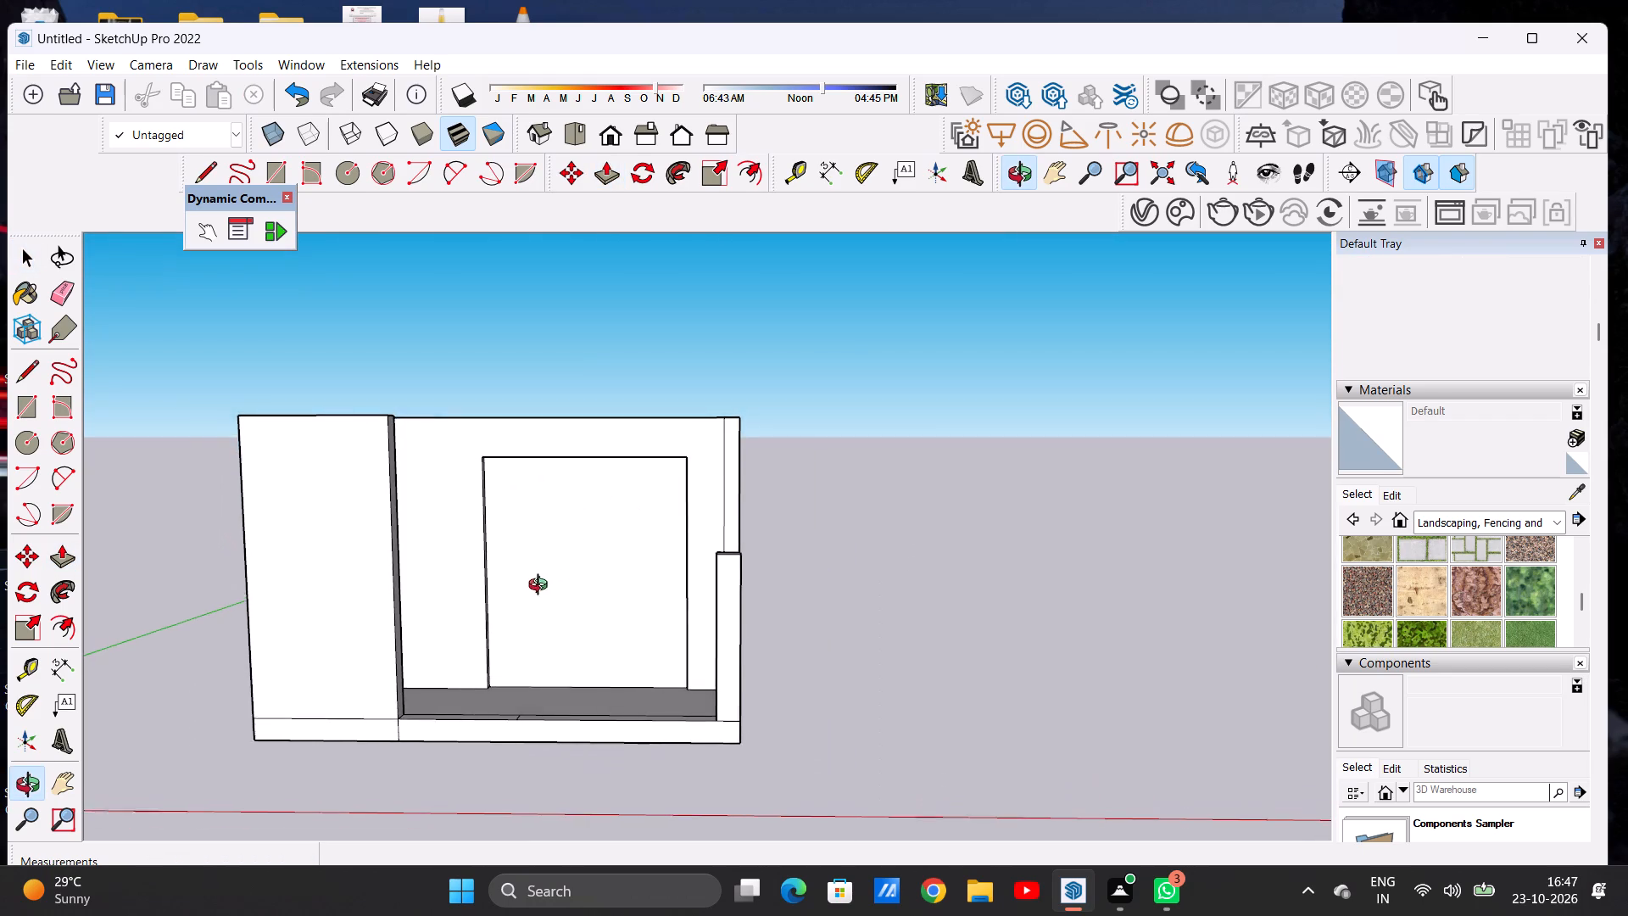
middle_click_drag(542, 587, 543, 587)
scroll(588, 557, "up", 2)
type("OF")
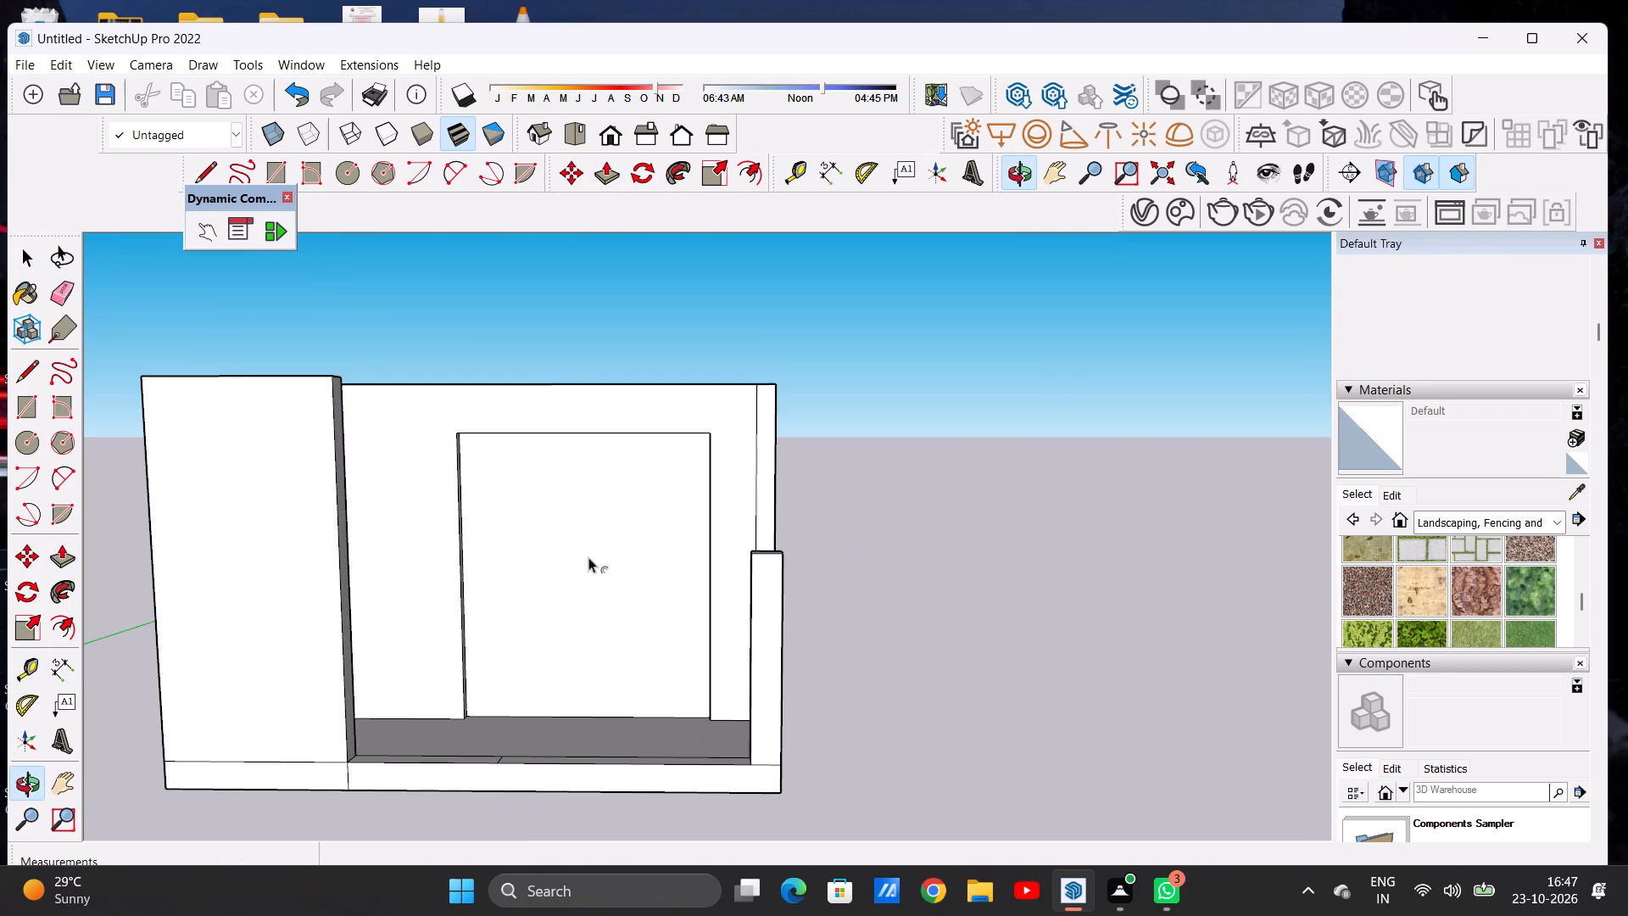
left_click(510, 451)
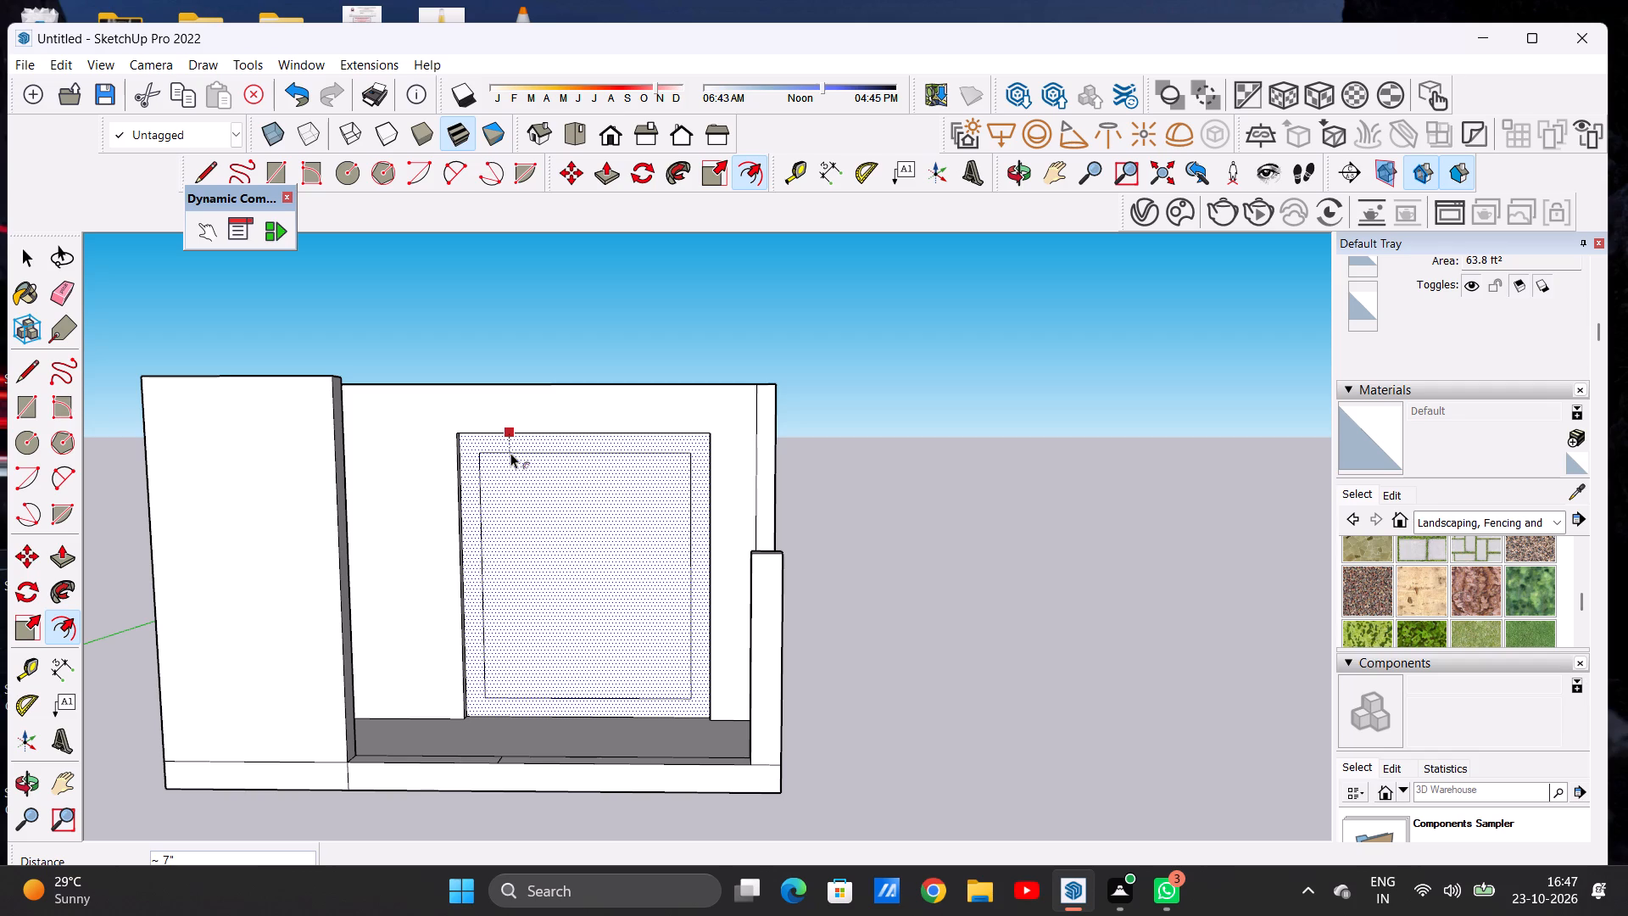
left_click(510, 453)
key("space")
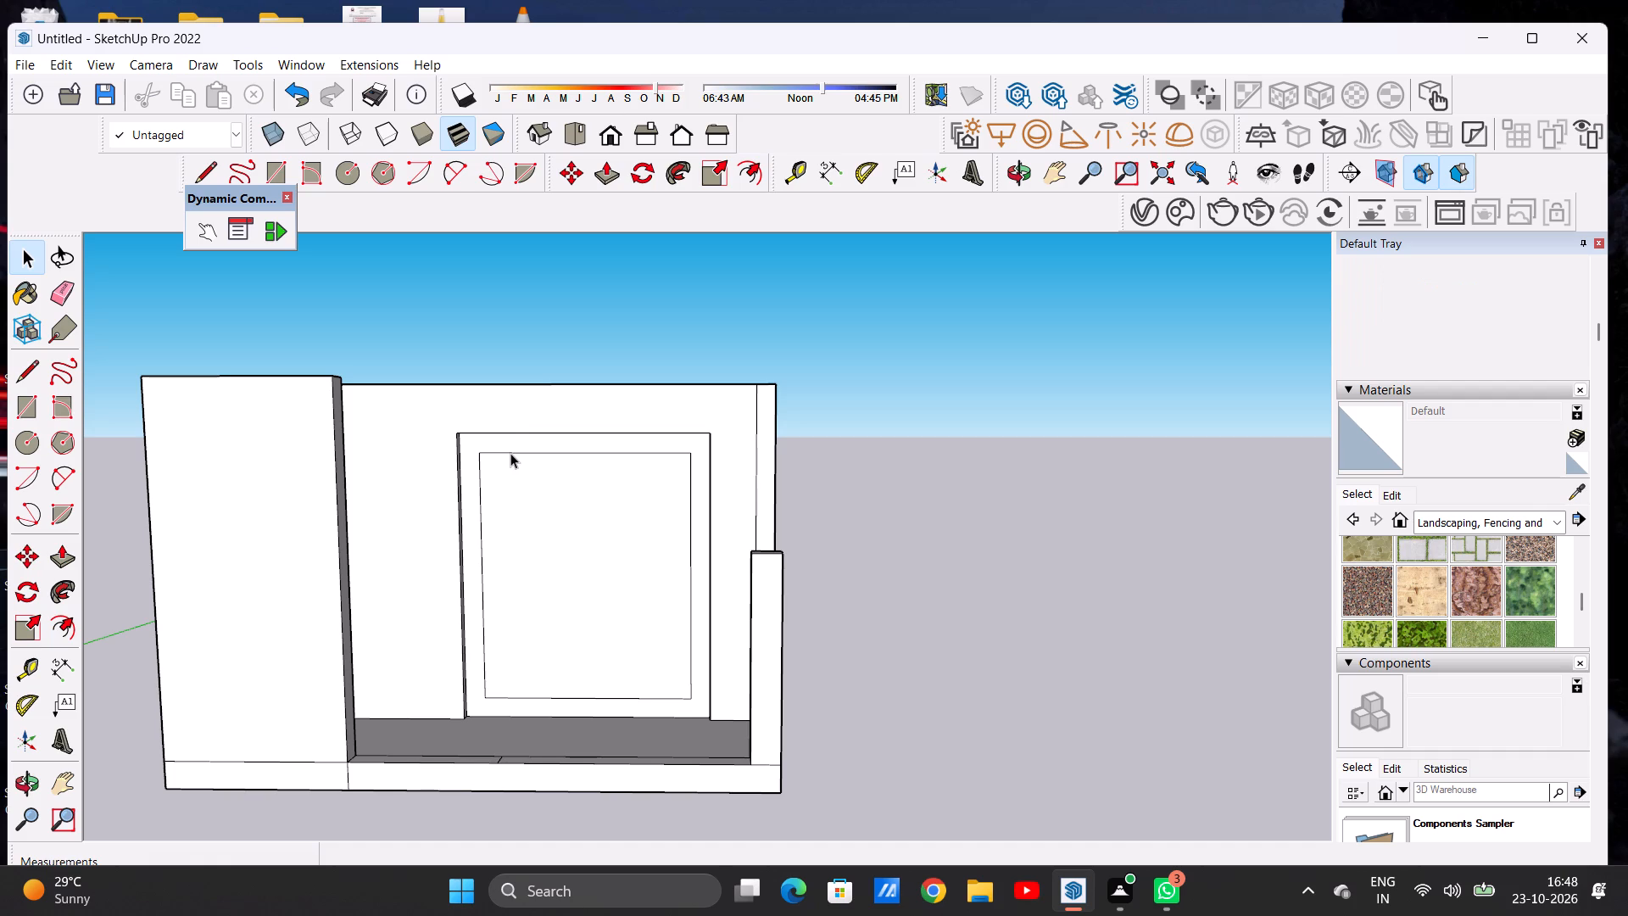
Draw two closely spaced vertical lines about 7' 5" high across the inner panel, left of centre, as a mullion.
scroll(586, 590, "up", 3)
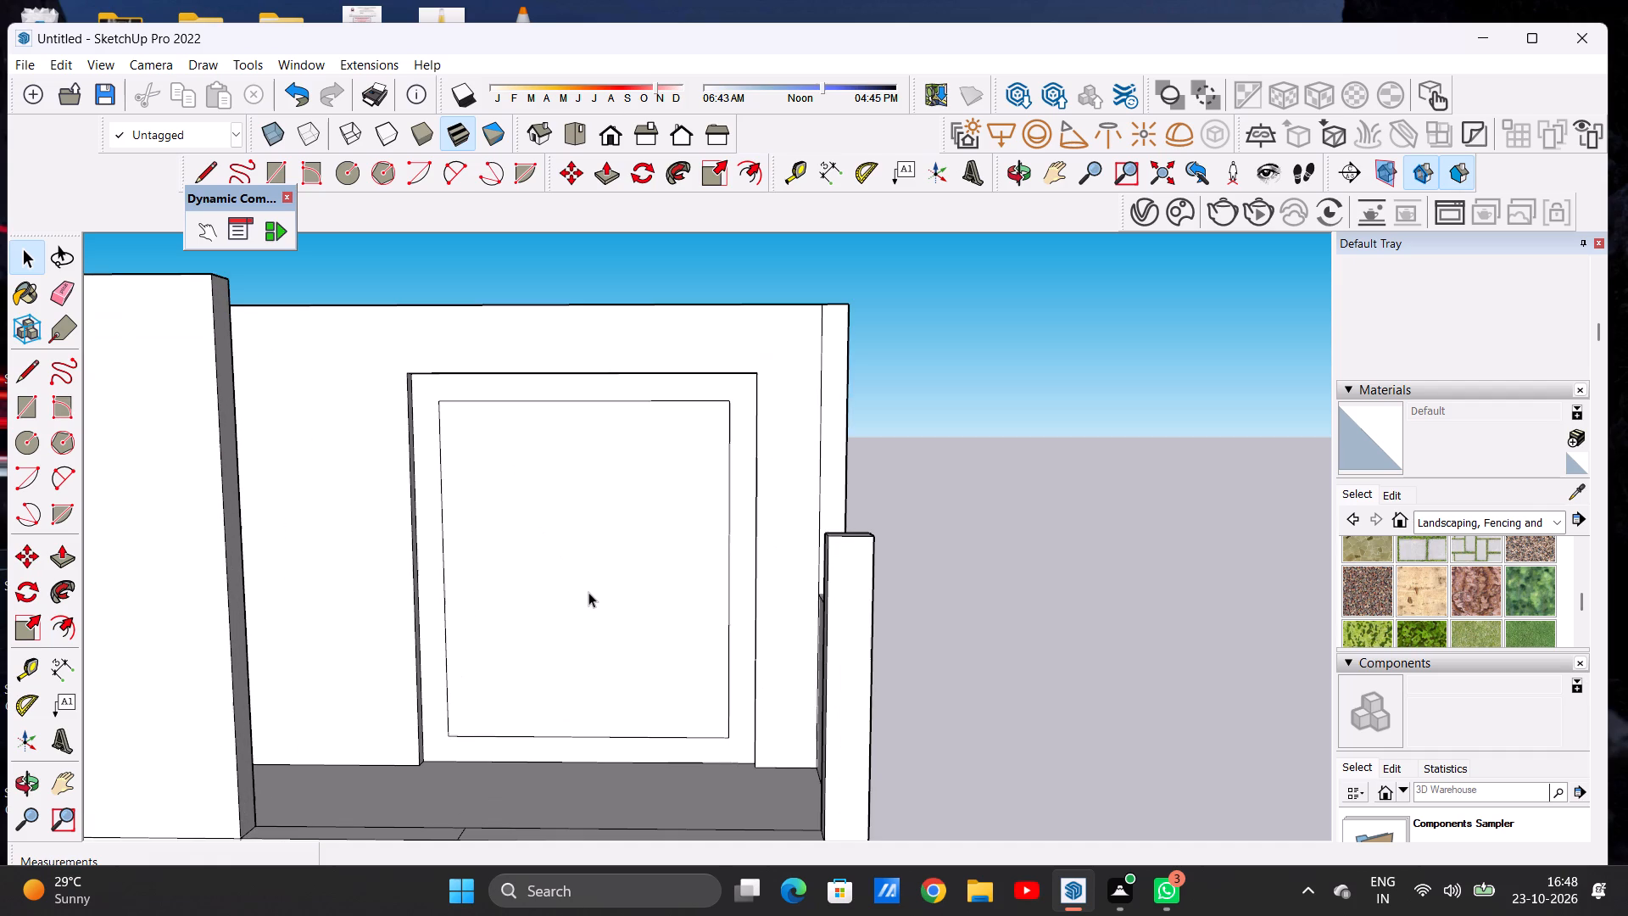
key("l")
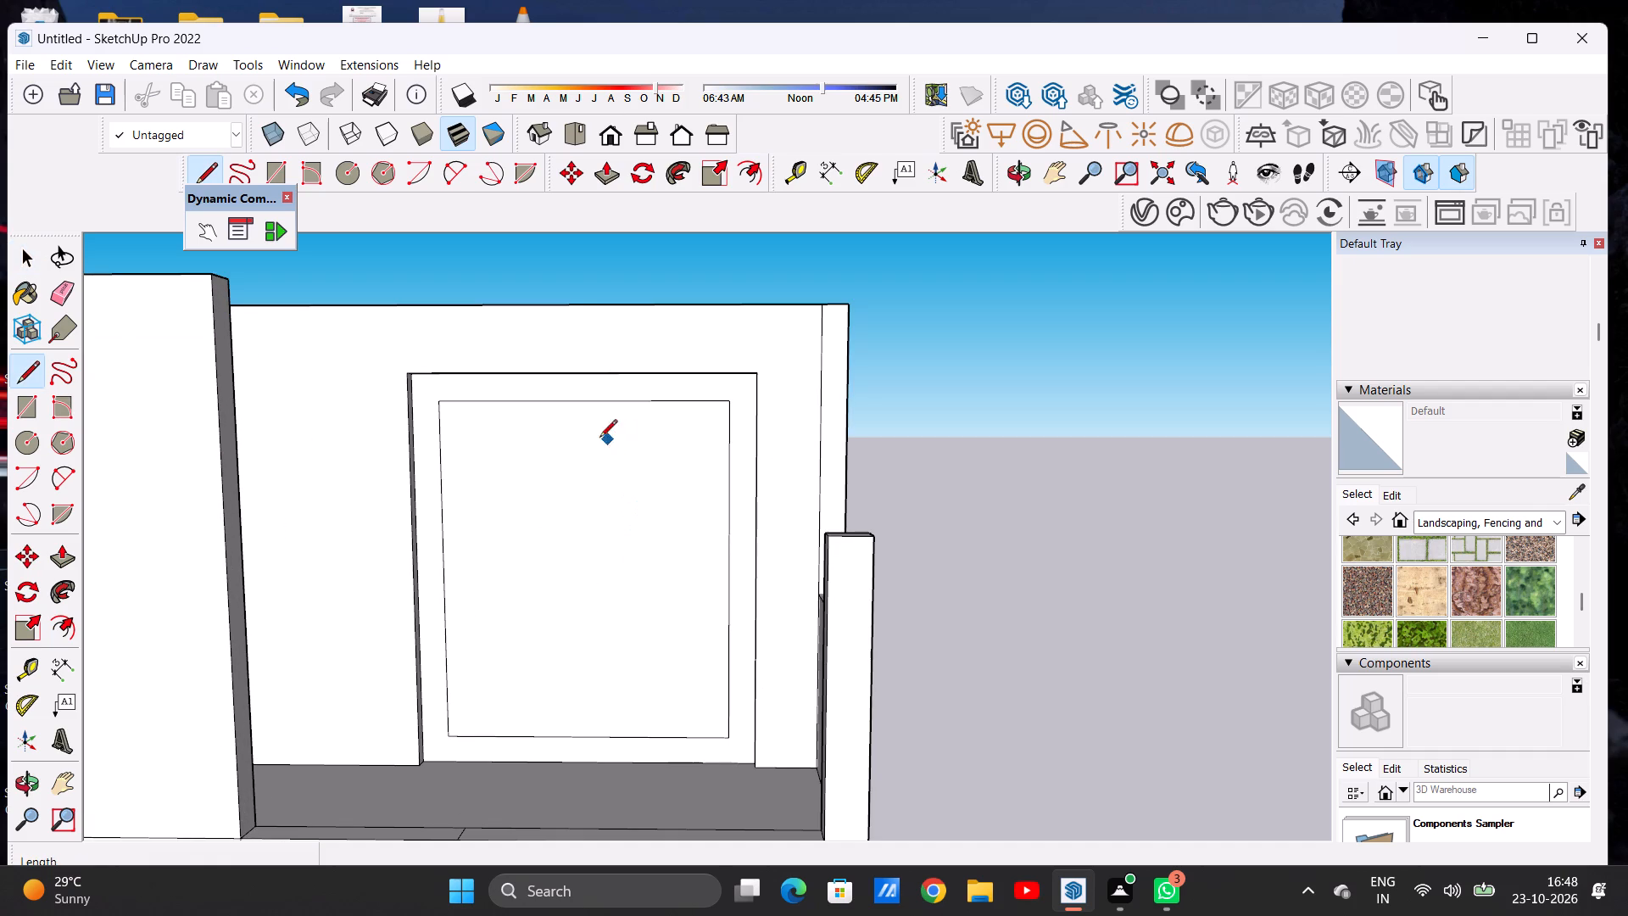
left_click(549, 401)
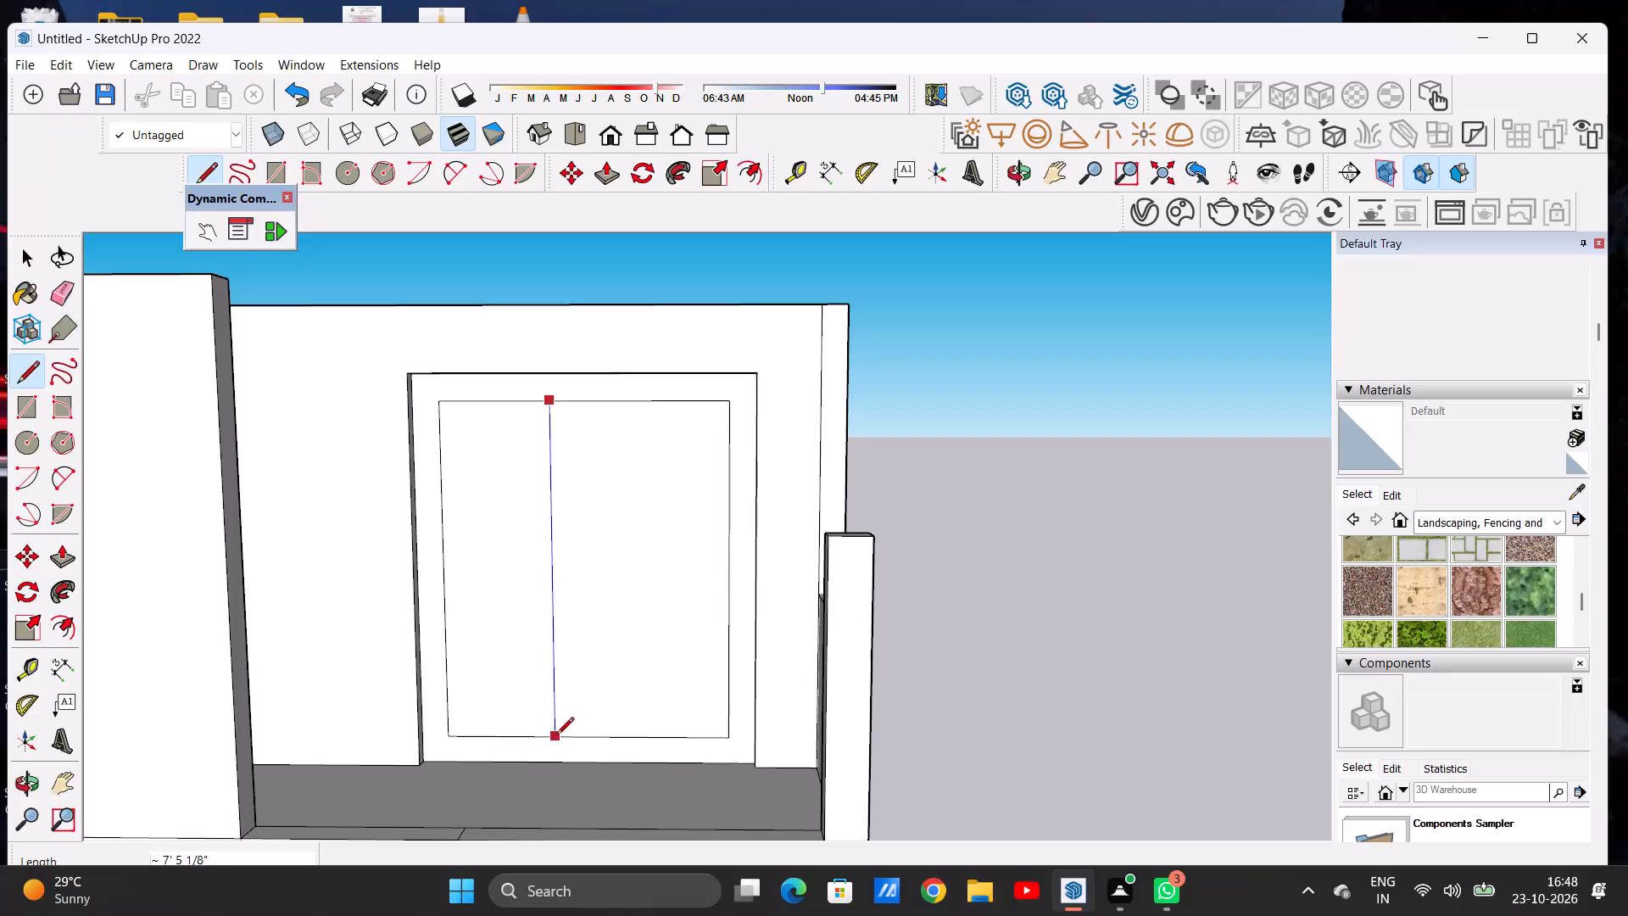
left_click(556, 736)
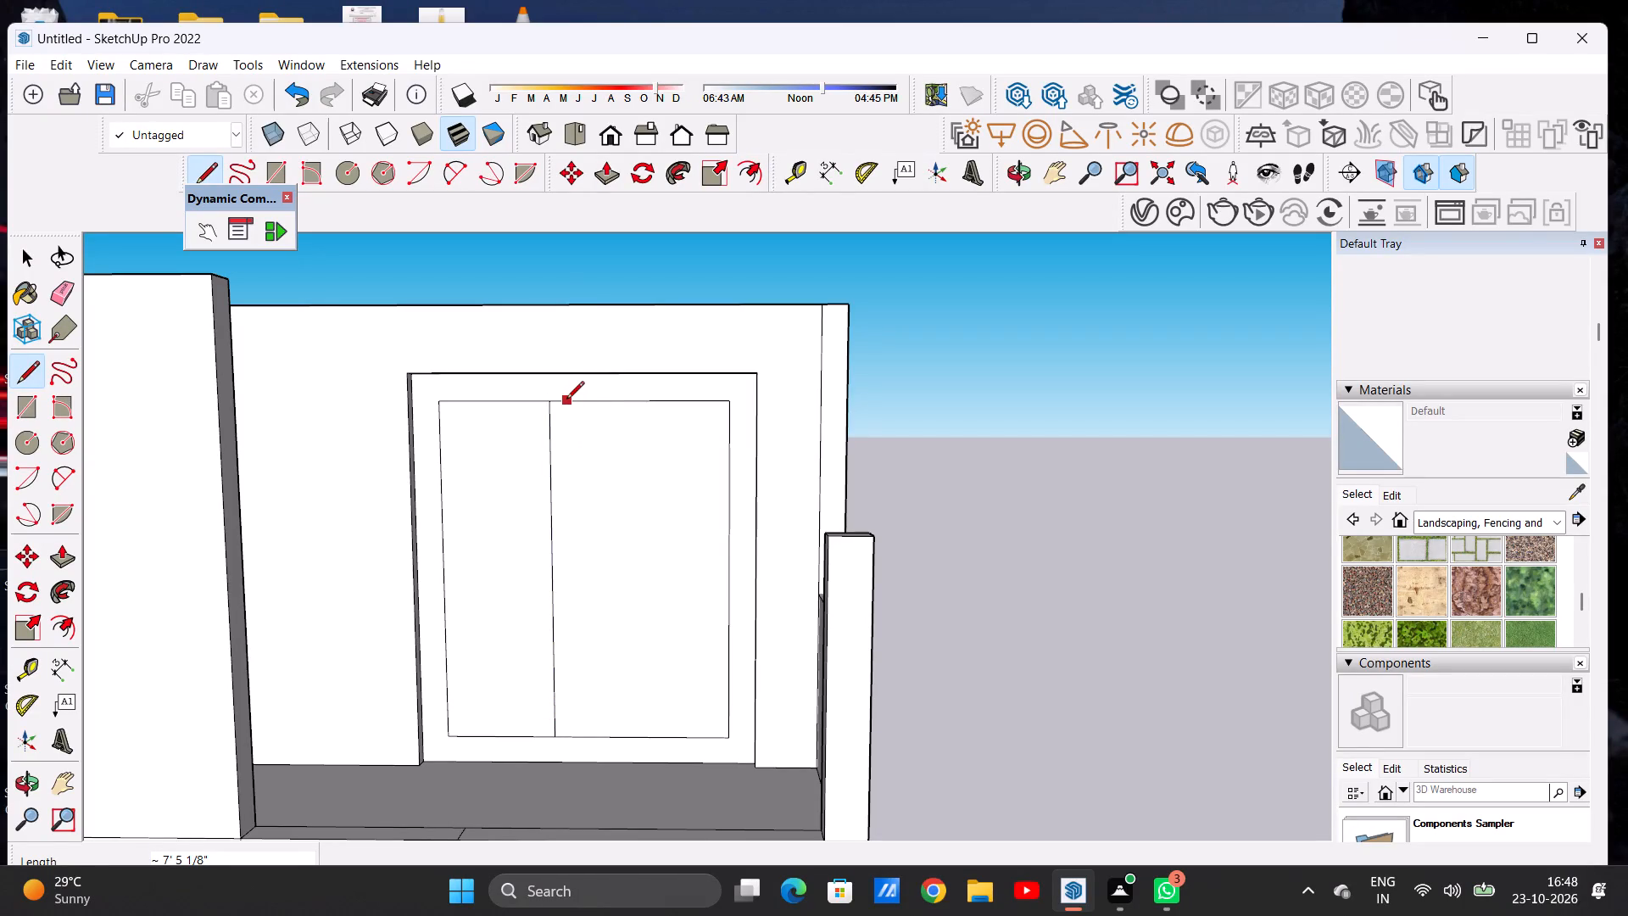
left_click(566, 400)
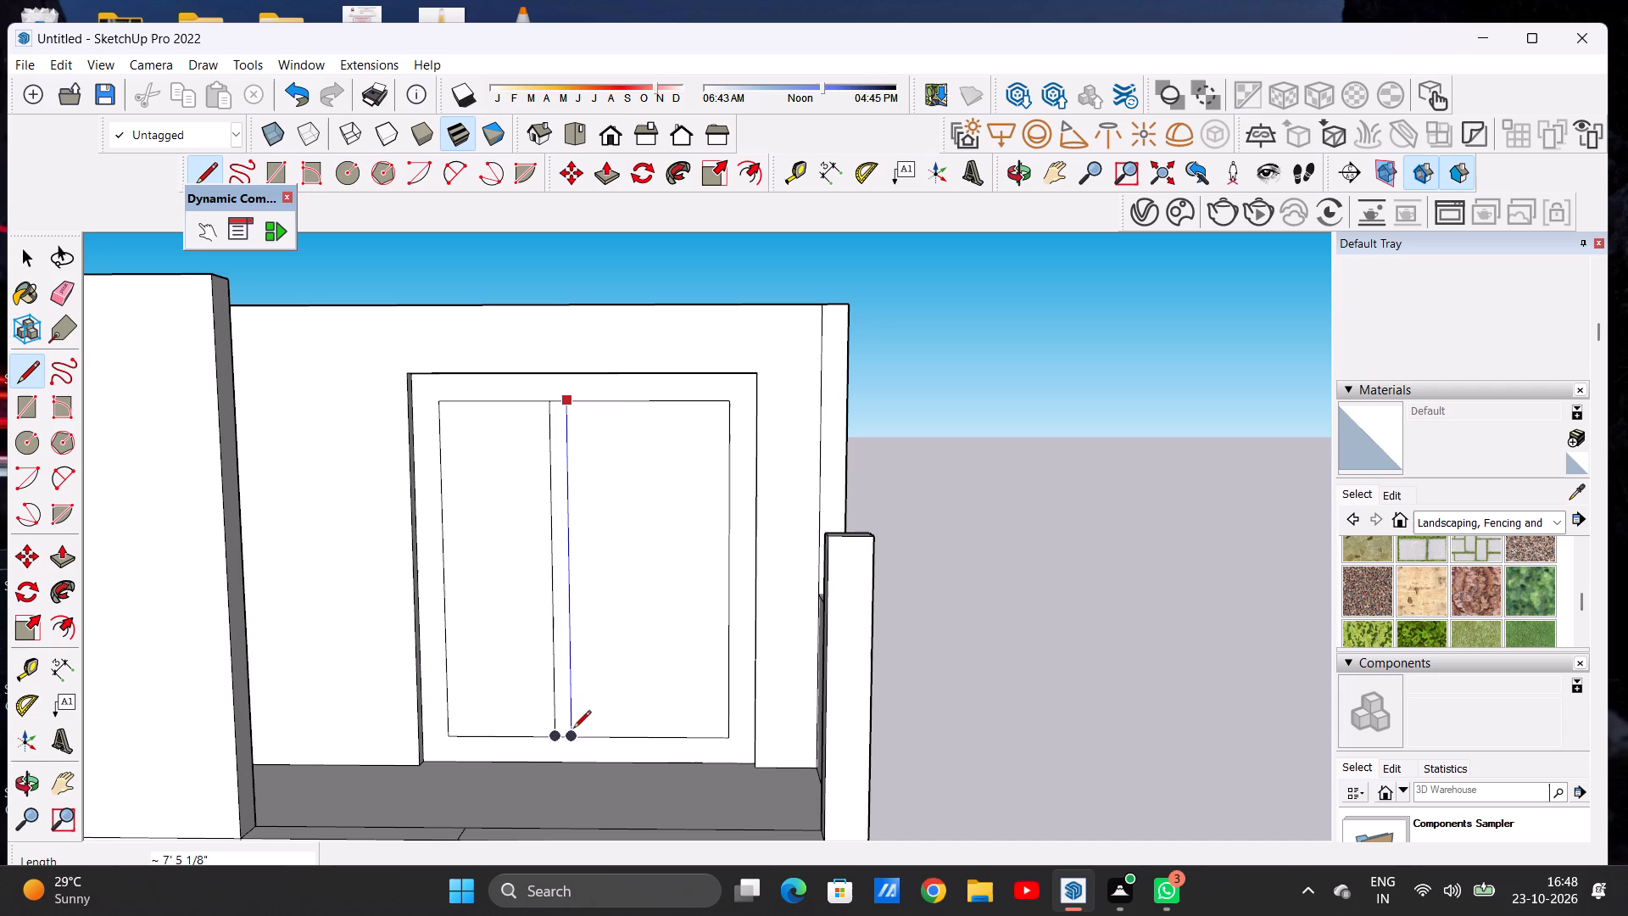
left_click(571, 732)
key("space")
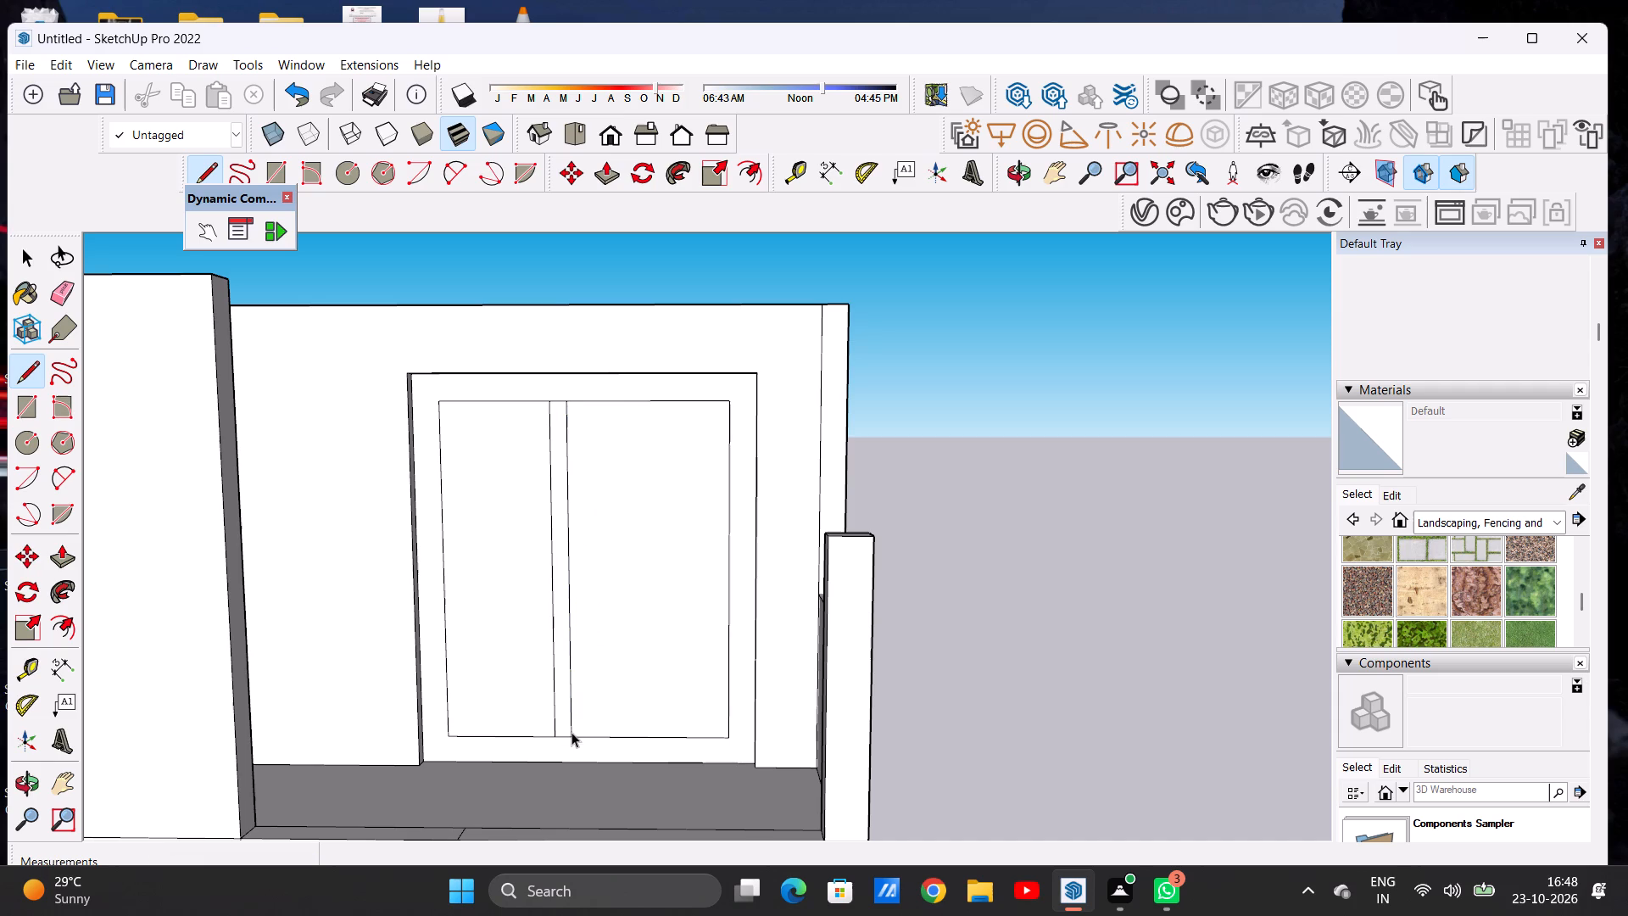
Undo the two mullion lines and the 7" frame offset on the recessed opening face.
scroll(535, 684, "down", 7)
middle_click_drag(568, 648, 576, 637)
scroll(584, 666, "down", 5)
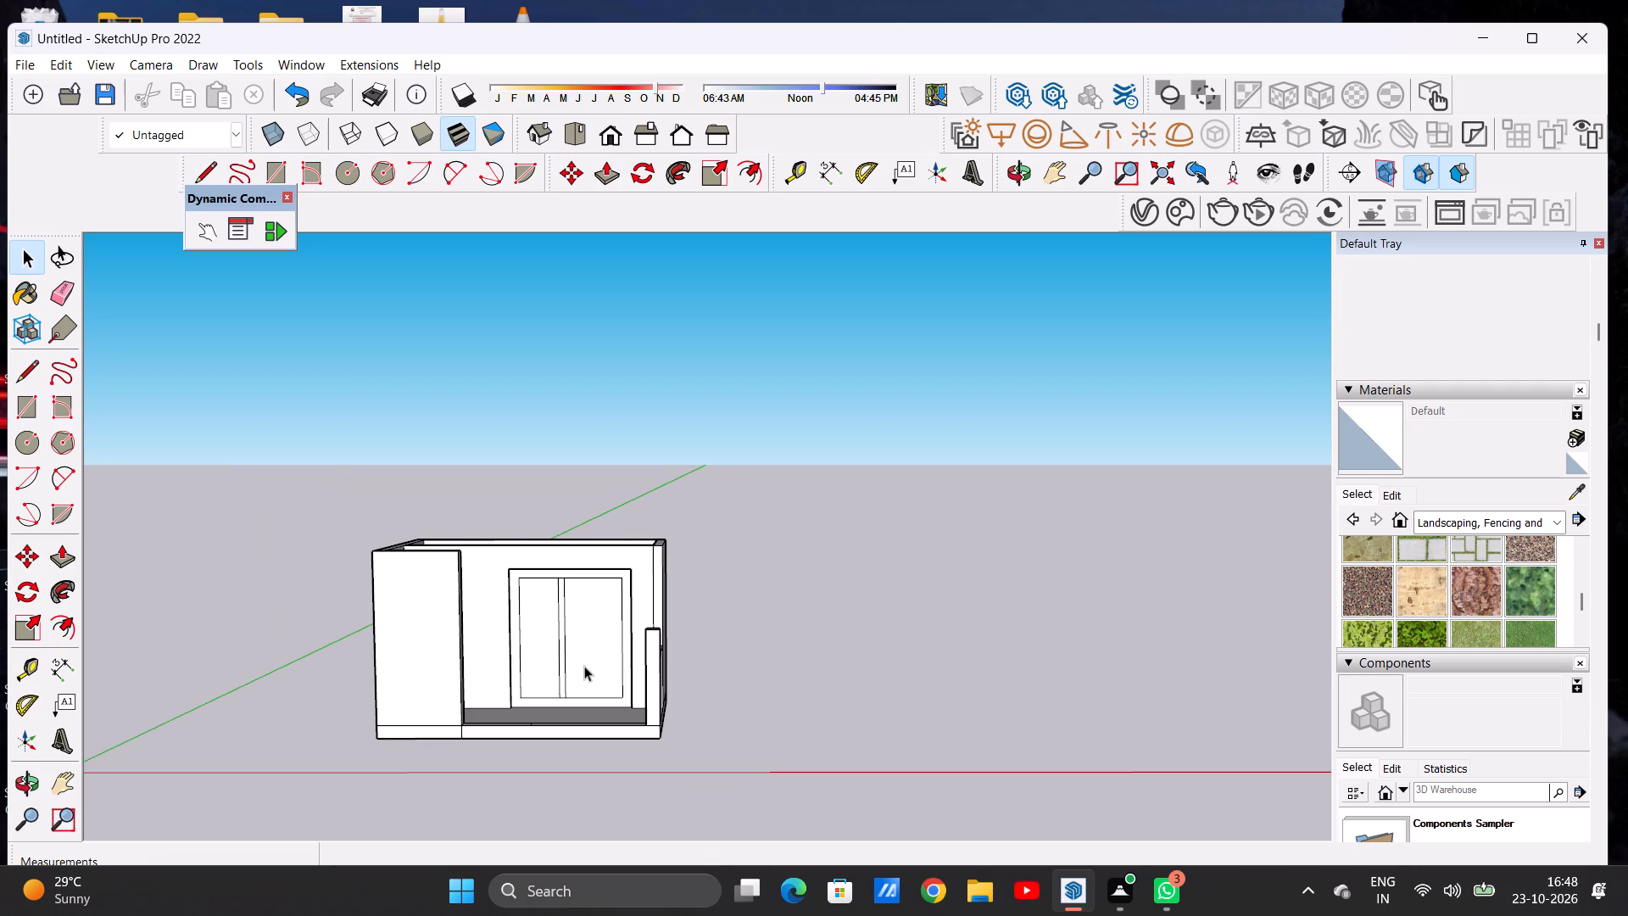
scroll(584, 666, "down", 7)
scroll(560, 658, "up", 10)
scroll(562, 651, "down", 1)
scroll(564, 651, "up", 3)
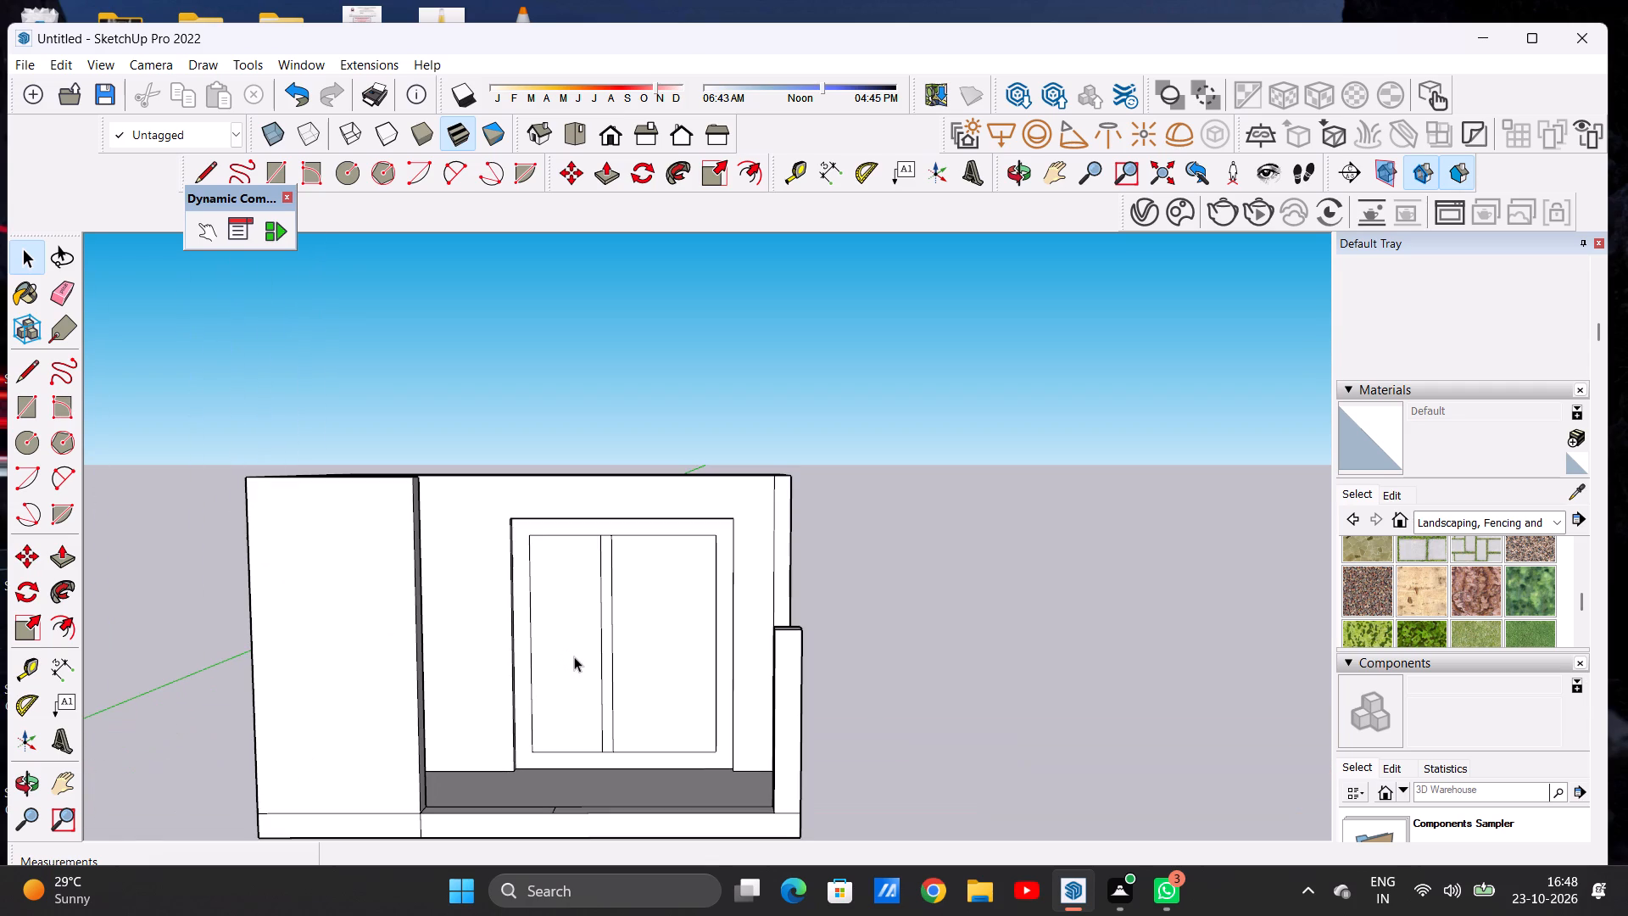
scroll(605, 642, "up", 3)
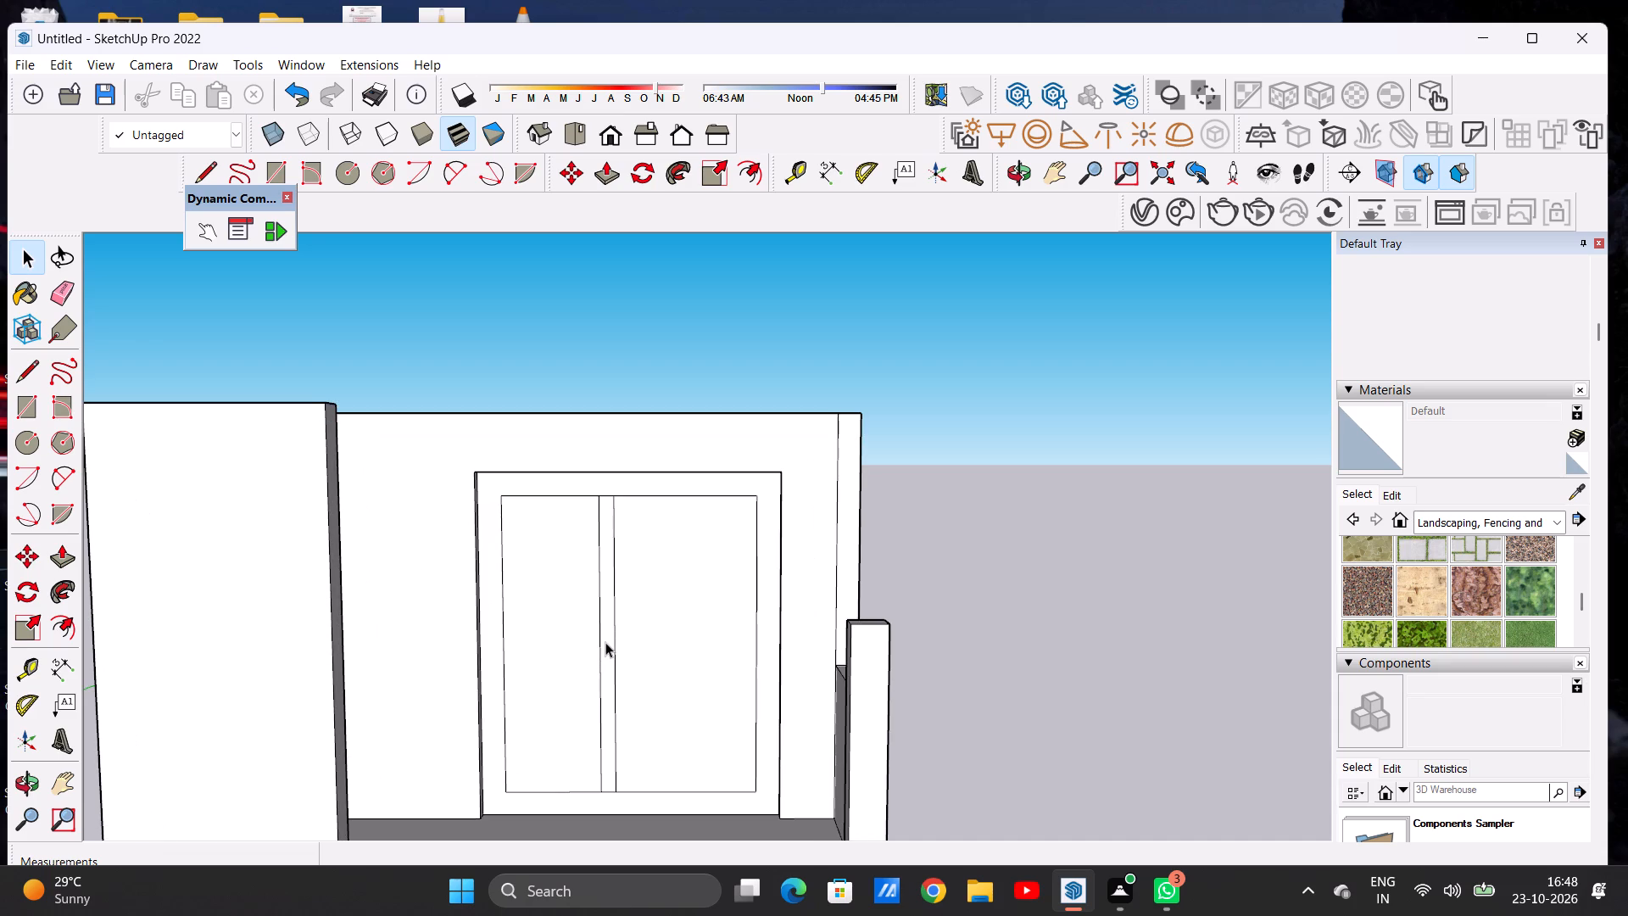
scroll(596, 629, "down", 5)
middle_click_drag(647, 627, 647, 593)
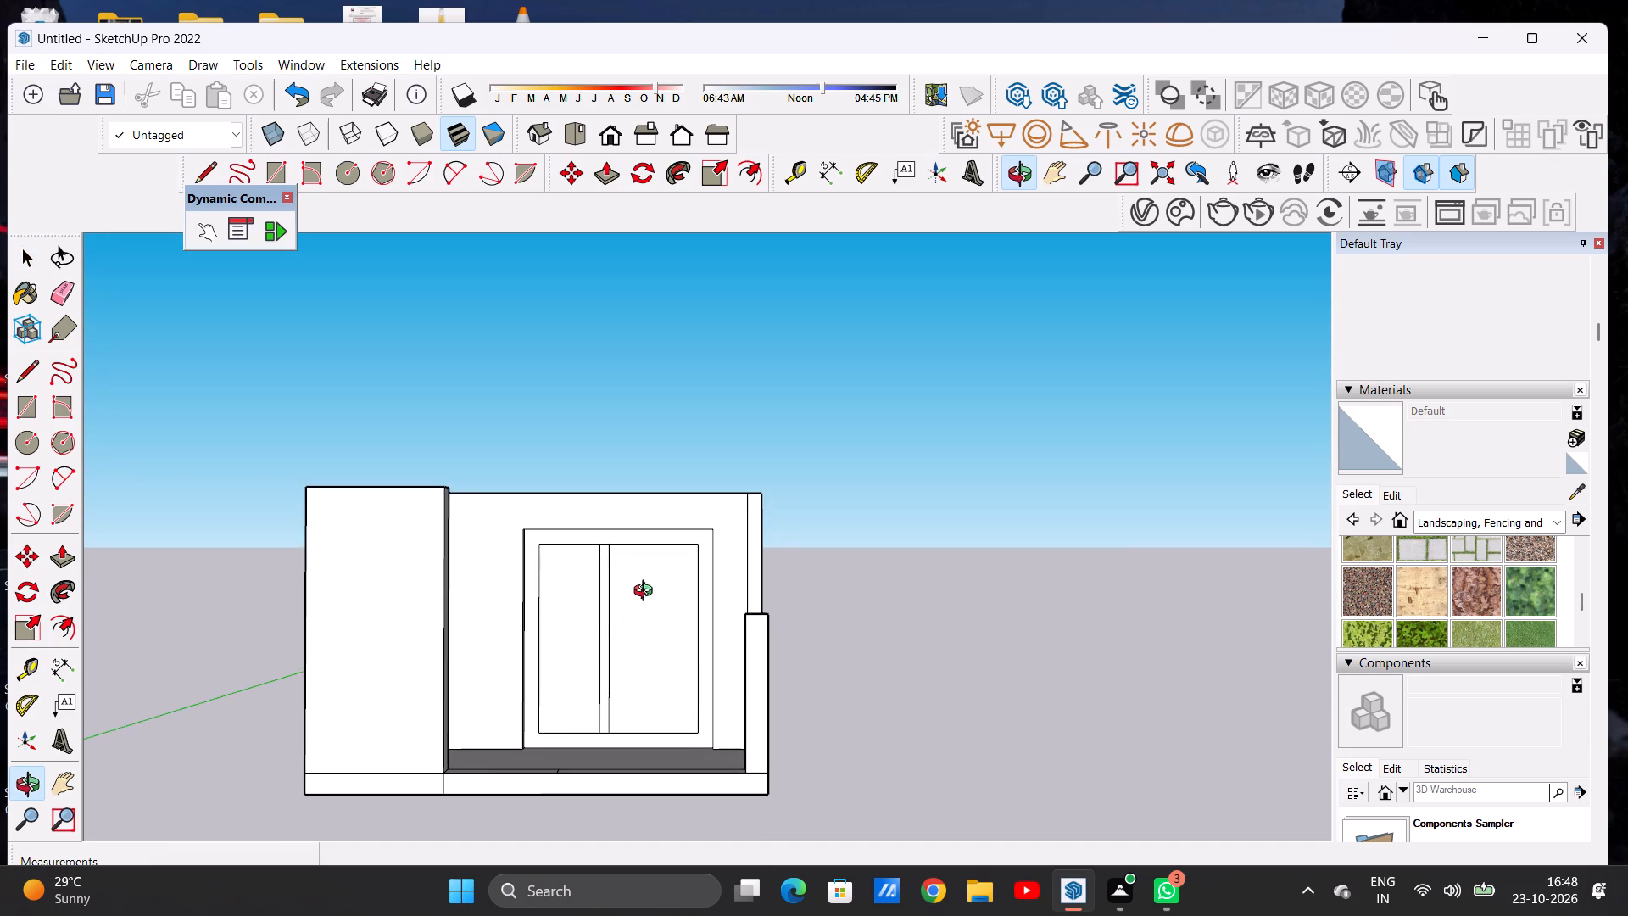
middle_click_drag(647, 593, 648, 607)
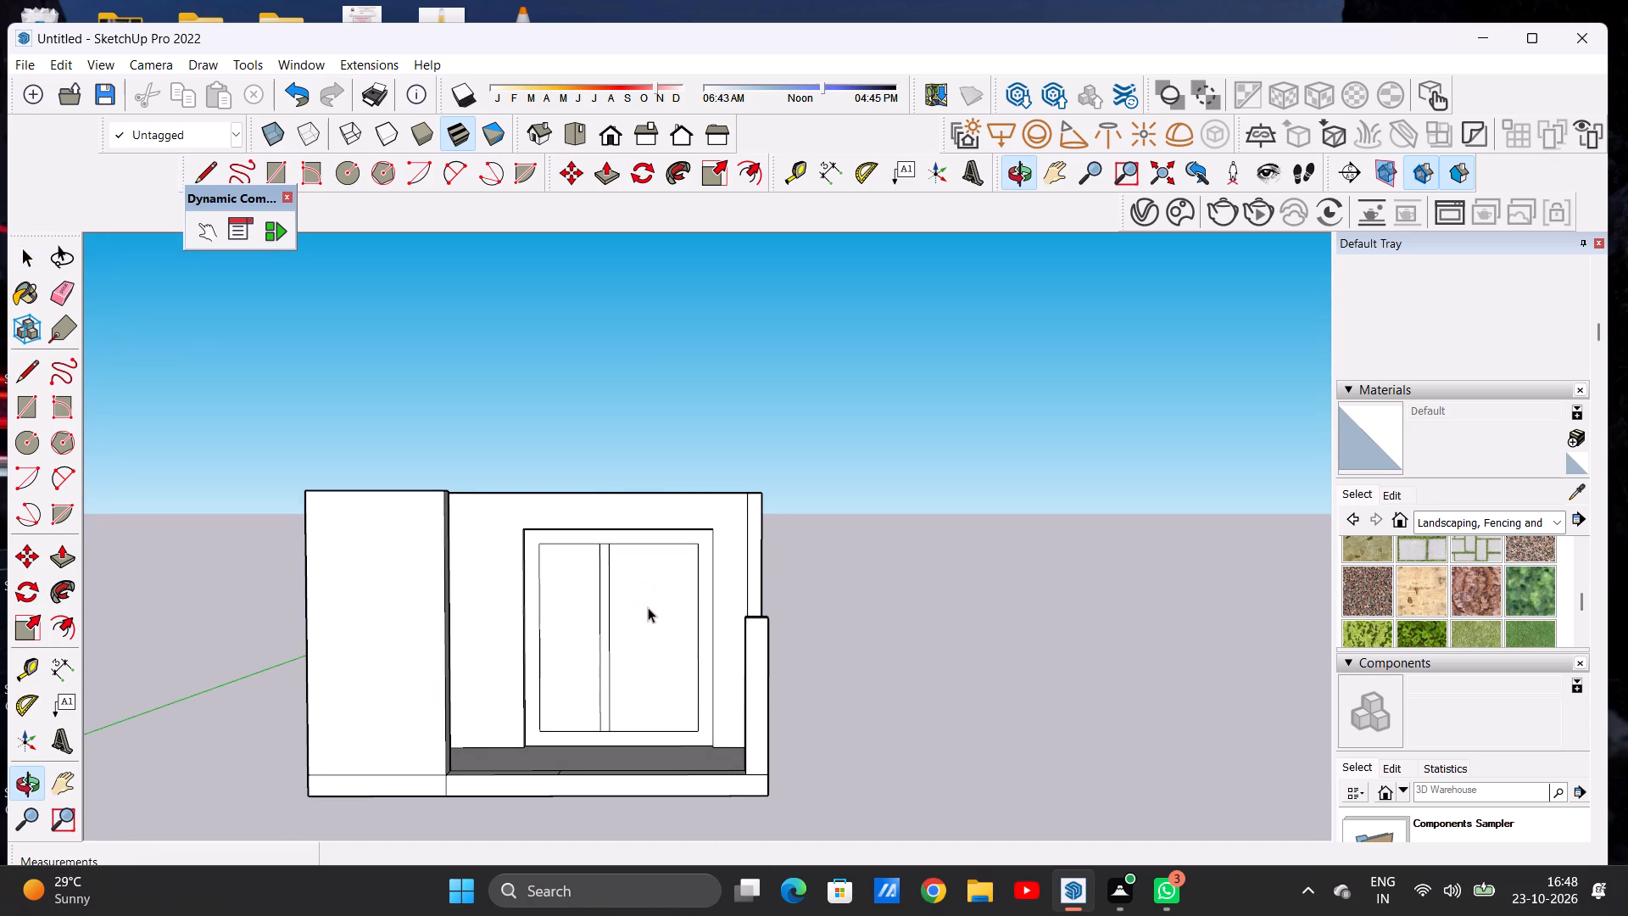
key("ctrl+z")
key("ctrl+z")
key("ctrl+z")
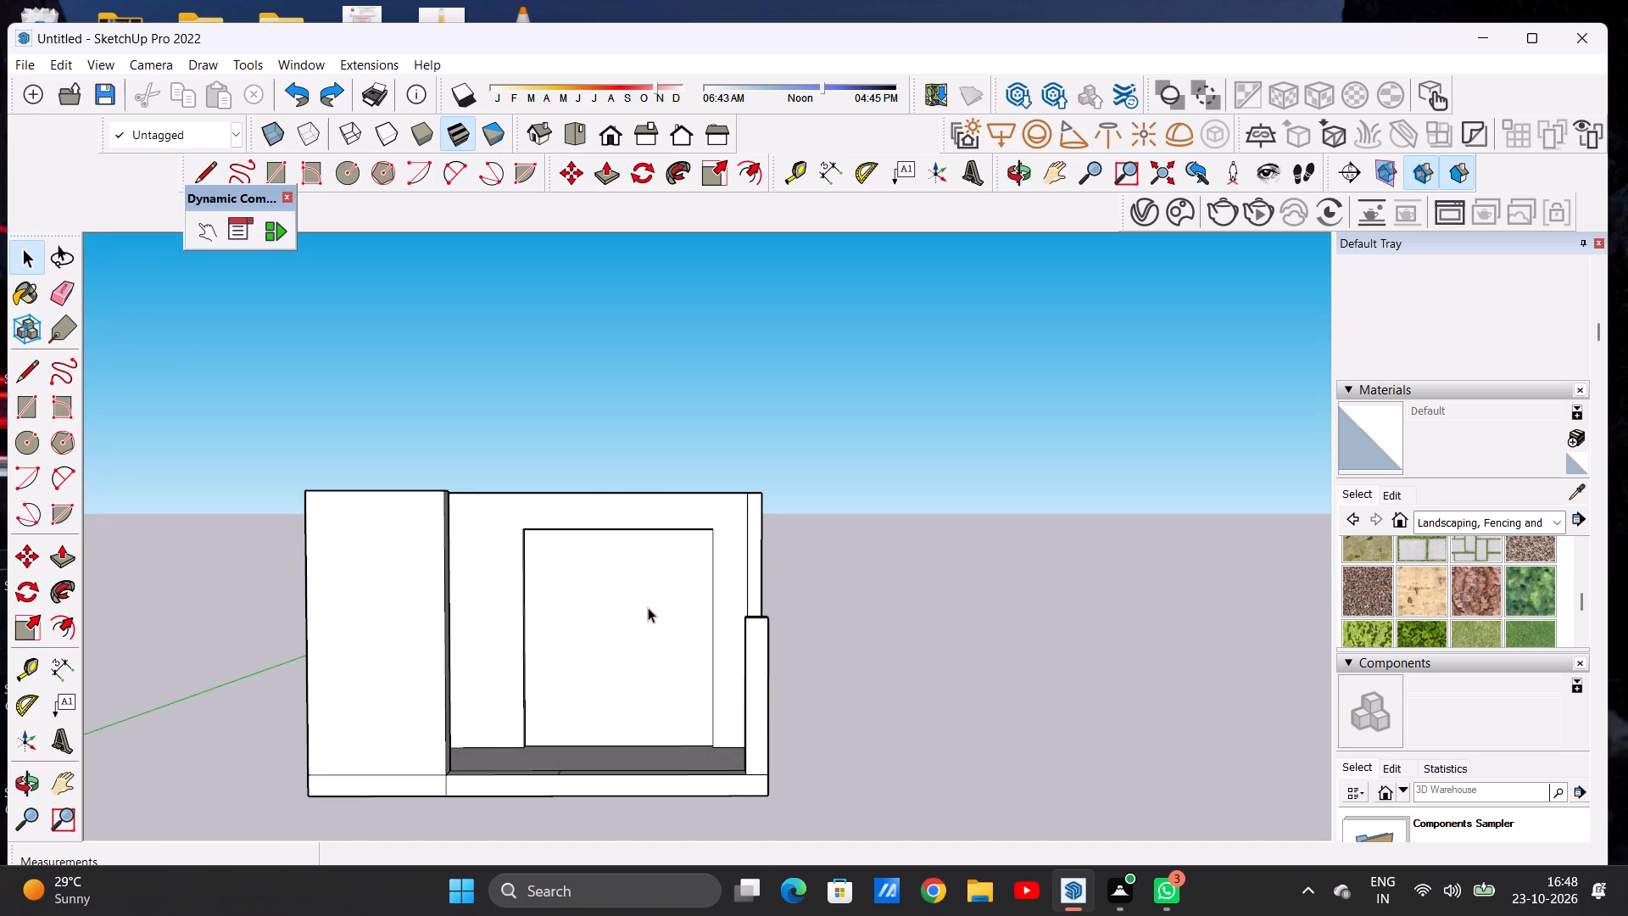
Offset the recessed opening face's outline inward by about 5" to form a slimmer frame.
type("OF")
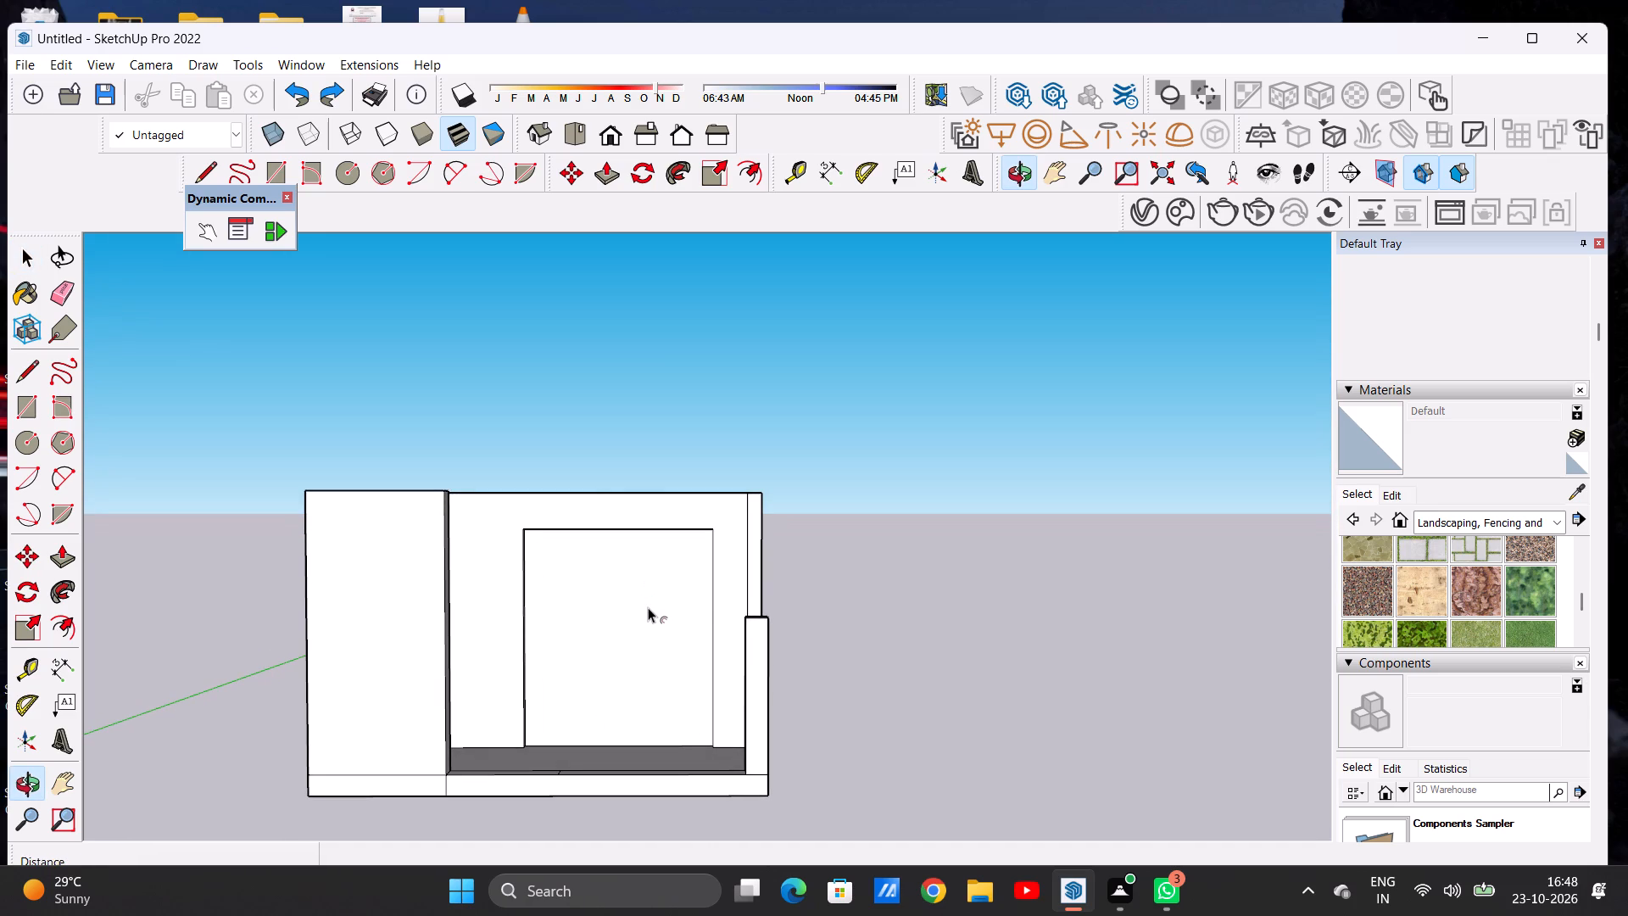
scroll(592, 602, "up", 2)
left_click(573, 610)
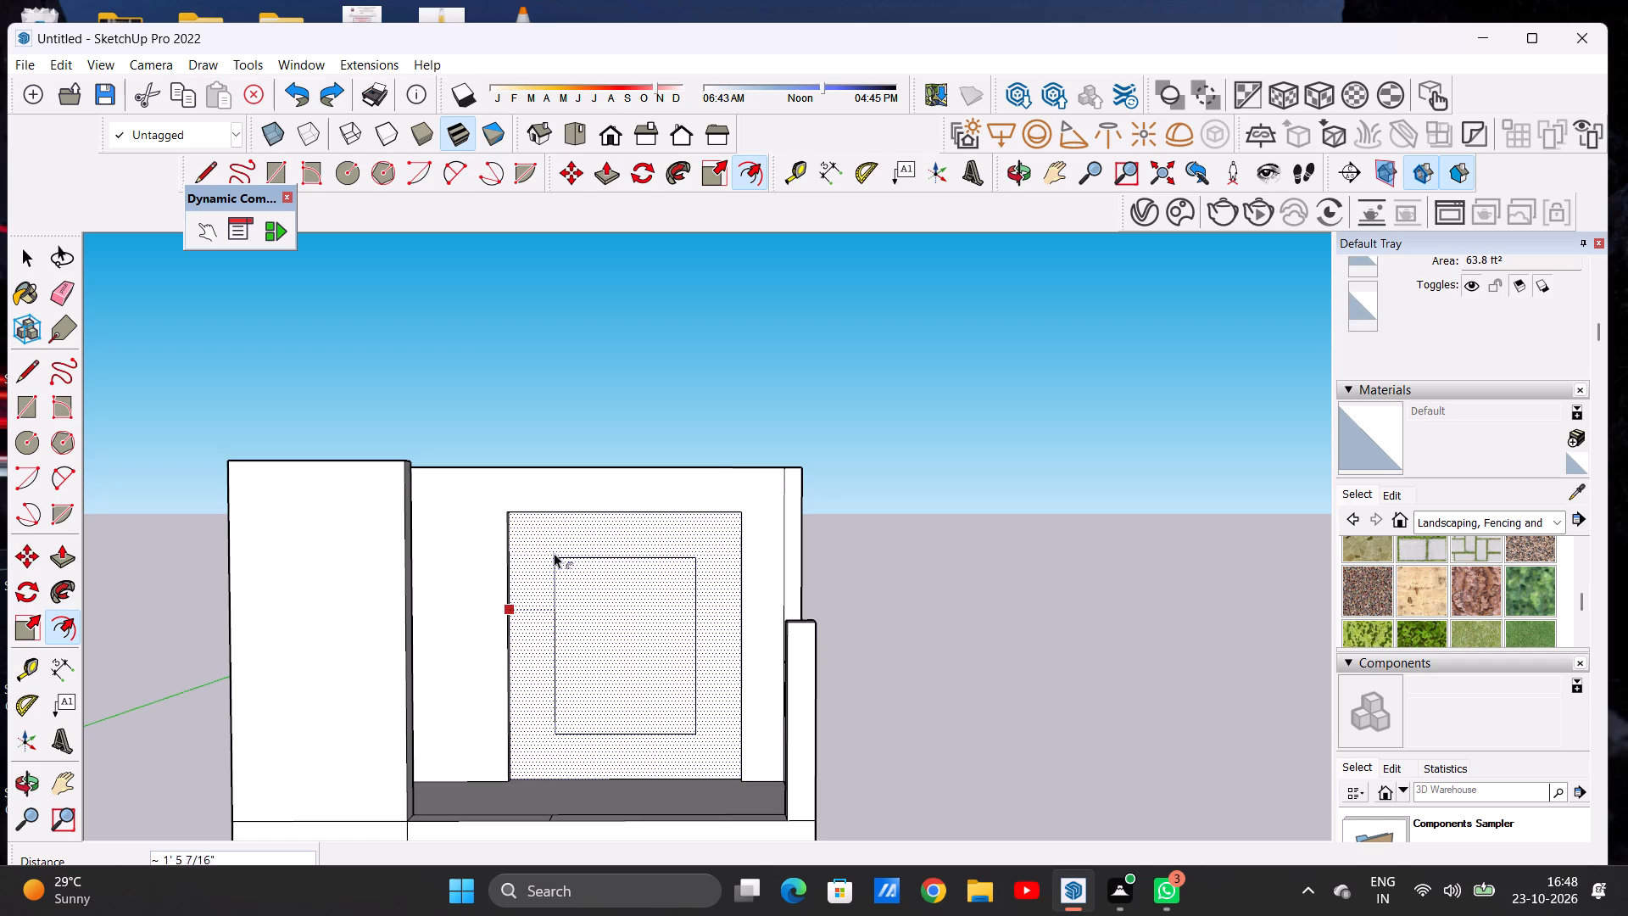
left_click(521, 516)
key("space")
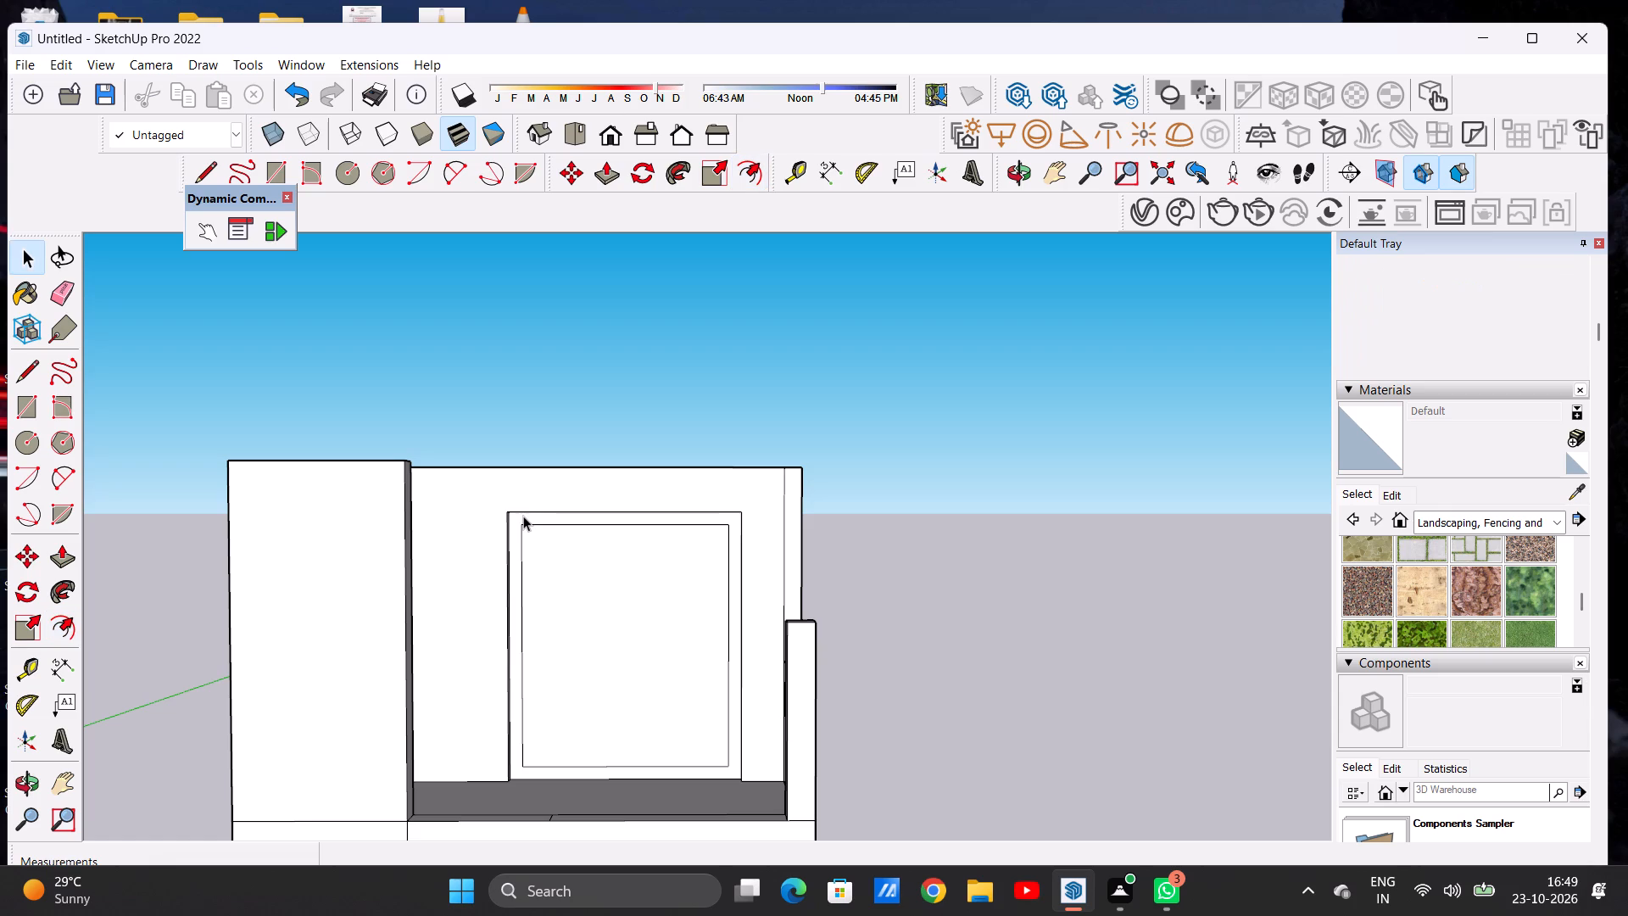
Draw two closely spaced vertical lines about 7' 9" high across the inner opening panel, left of centre, as a mullion.
key("l")
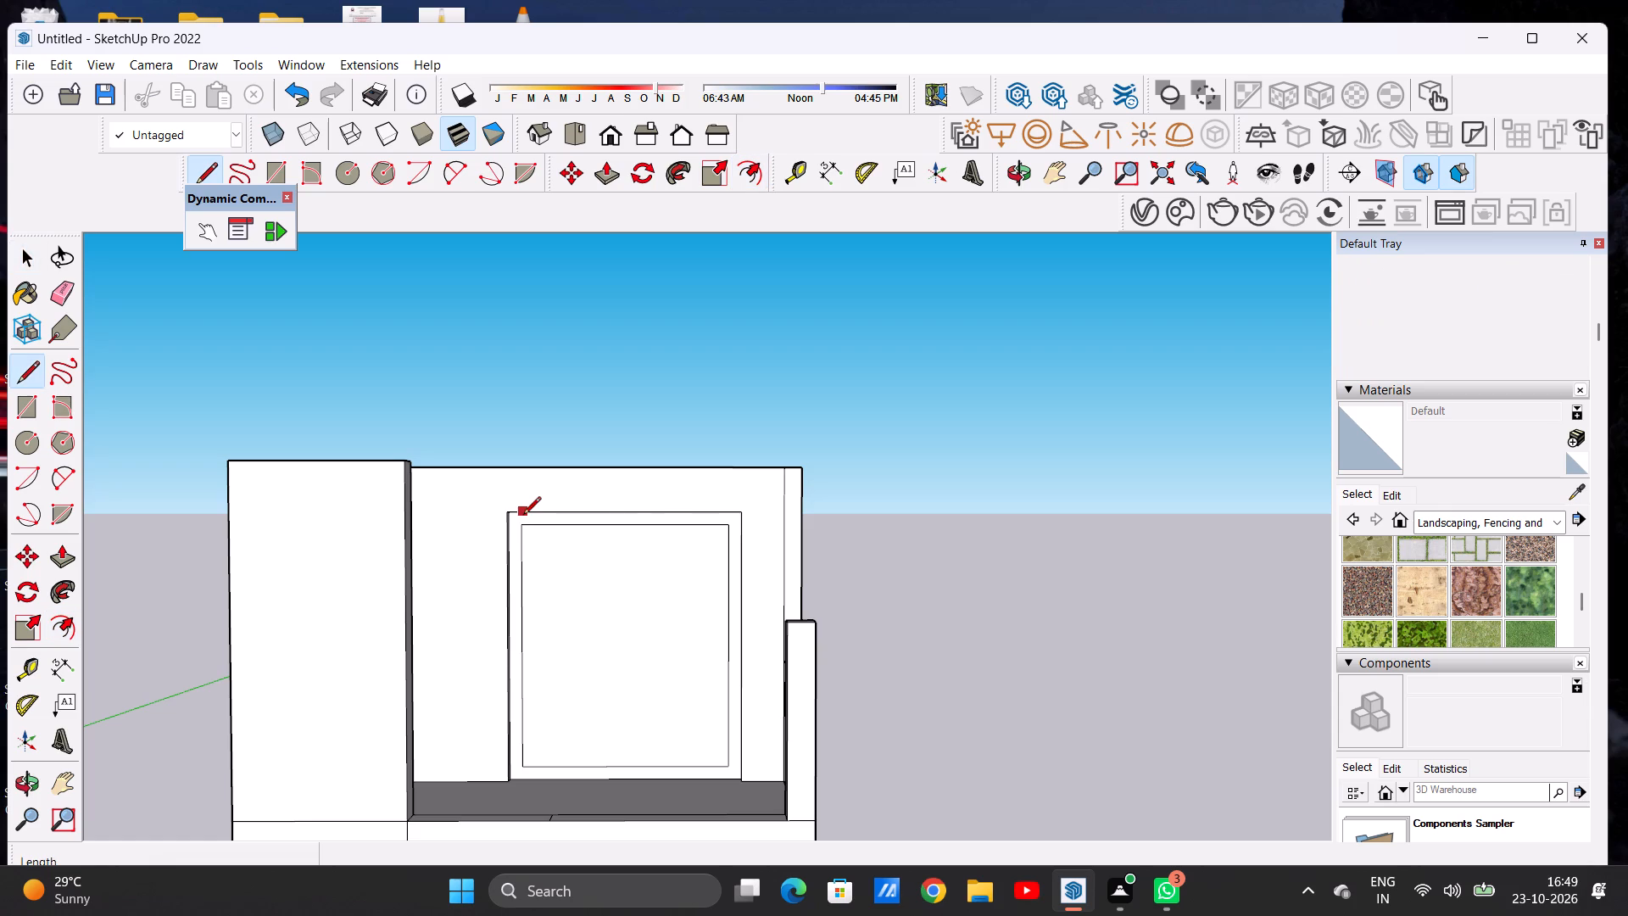
left_click(597, 528)
left_click(598, 772)
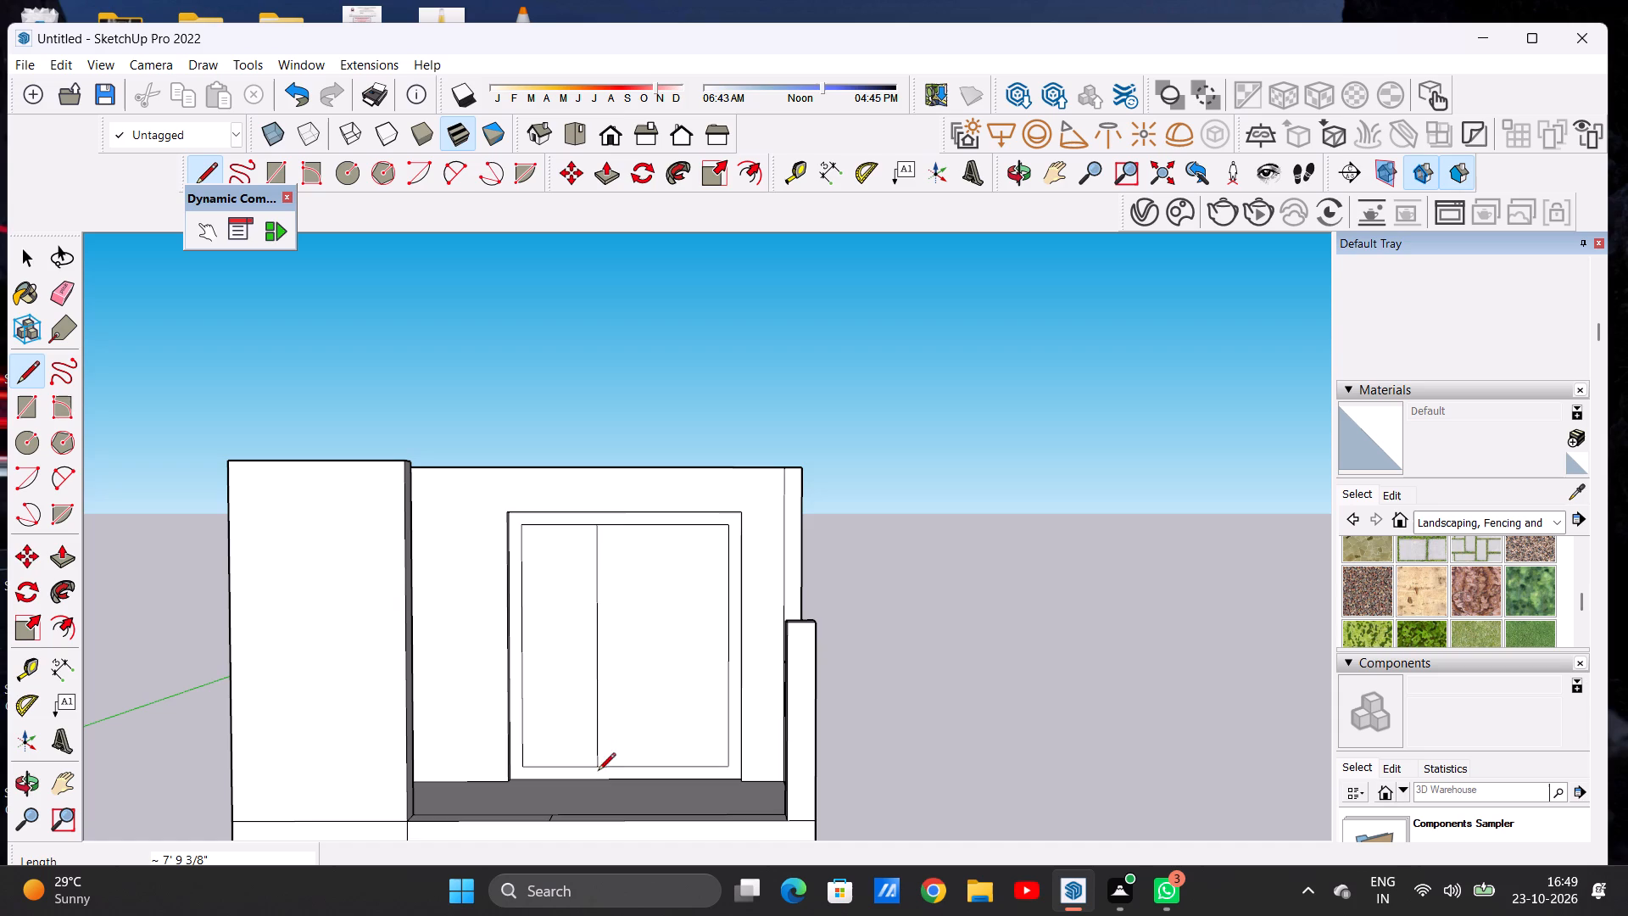
left_click(610, 525)
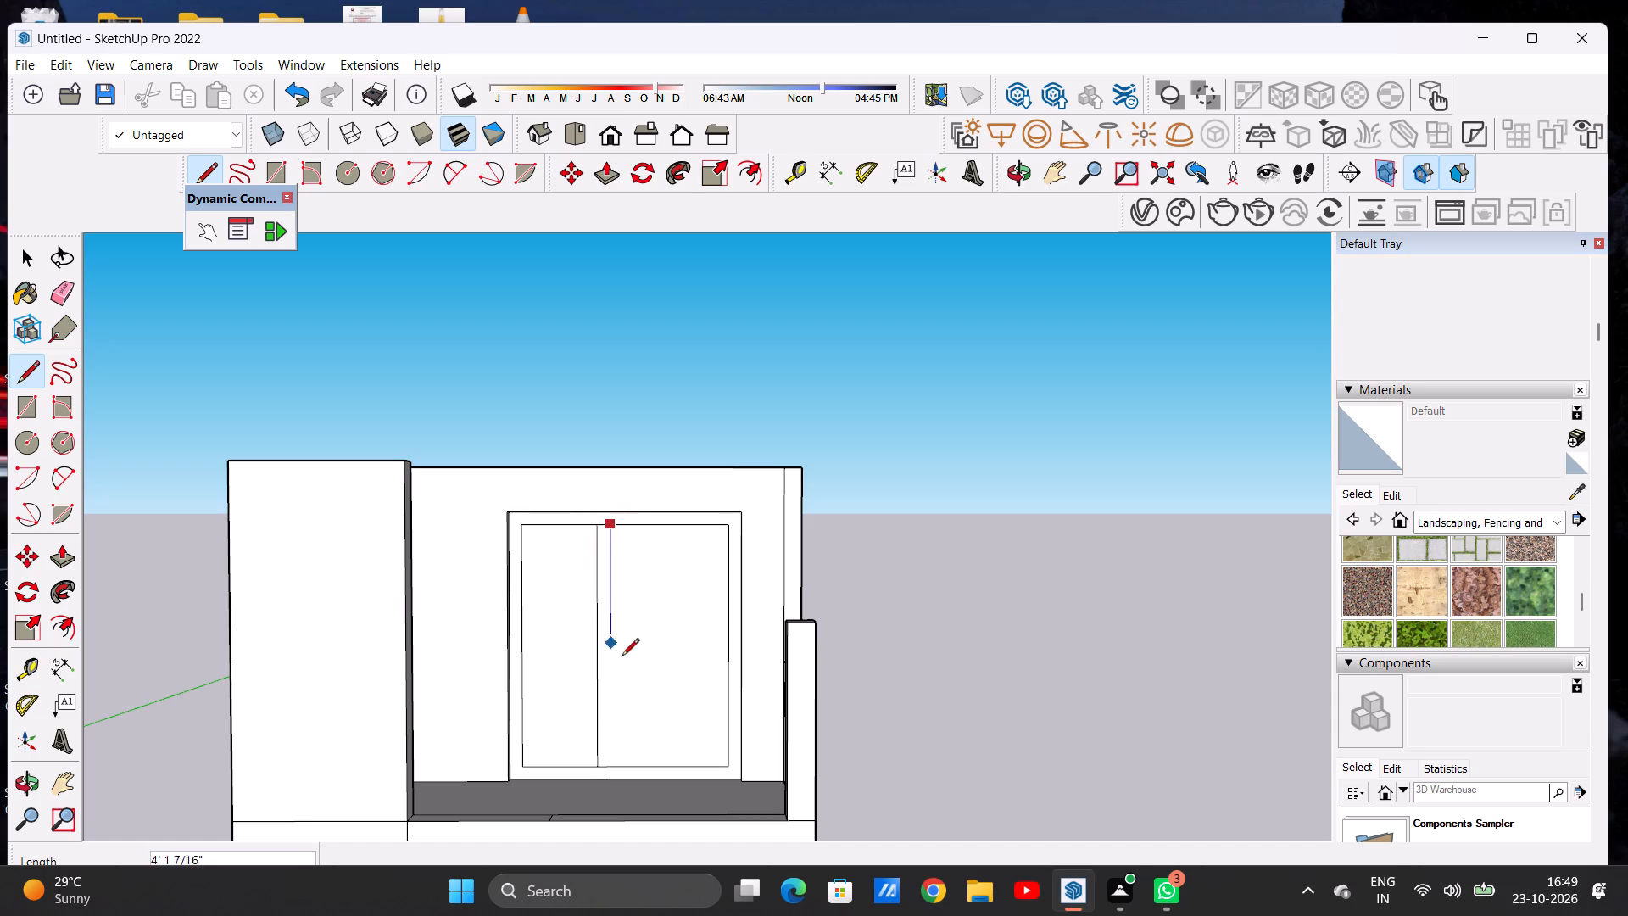
left_click(616, 770)
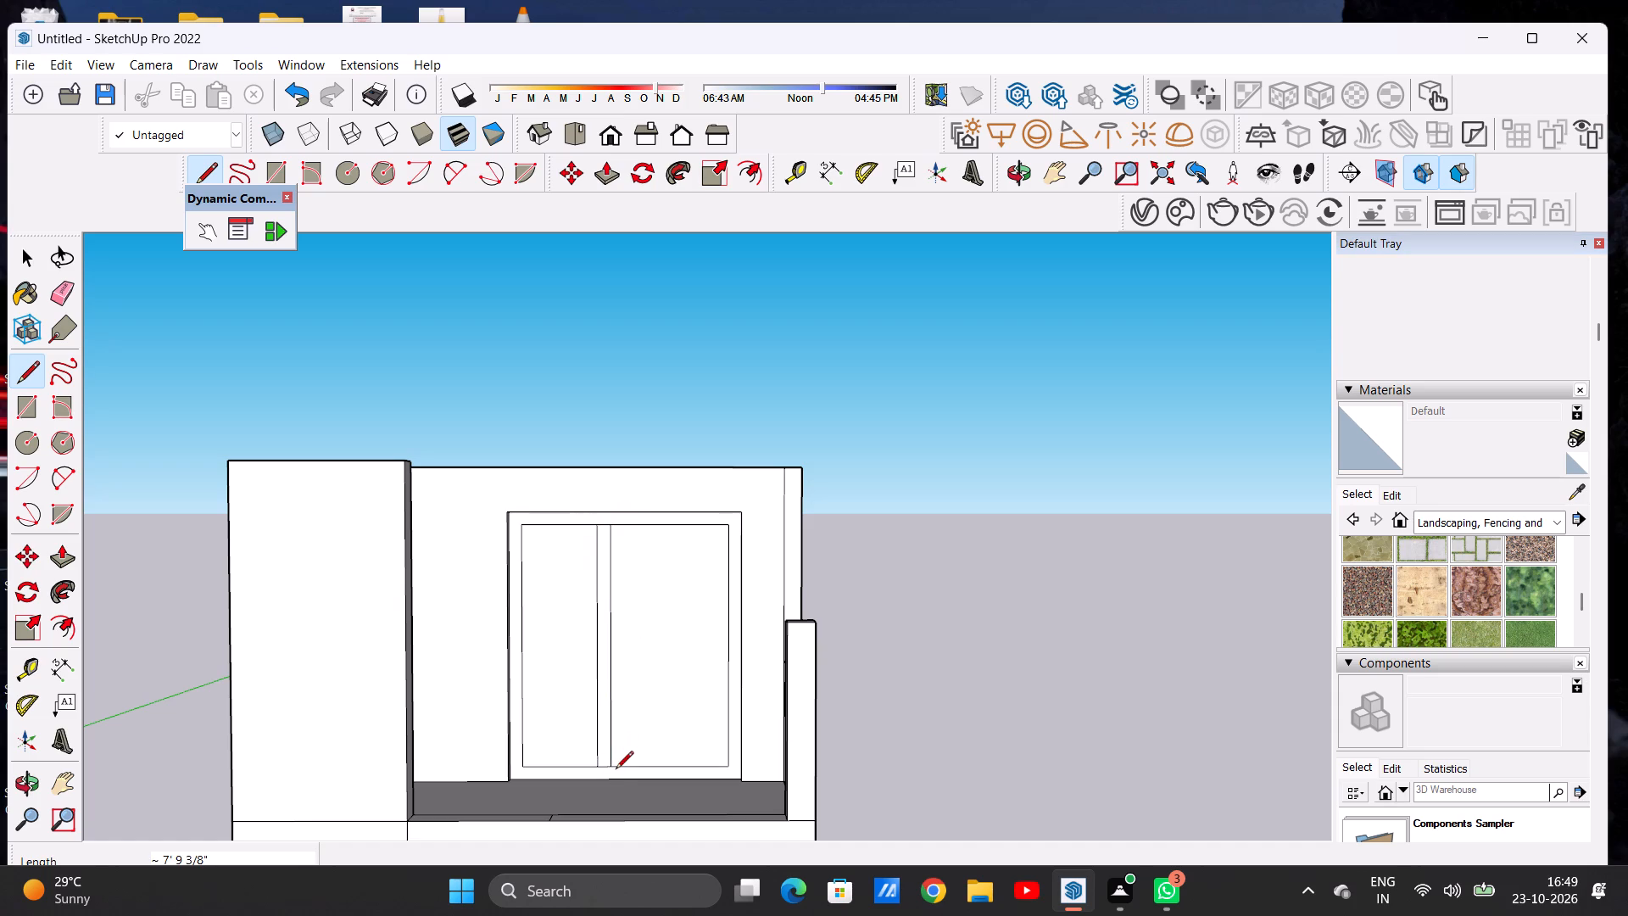
key("space")
Draw a horizontal line about 4' 10" long across the projecting left block's front face, a little above the existing base line.
scroll(645, 684, "down", 7)
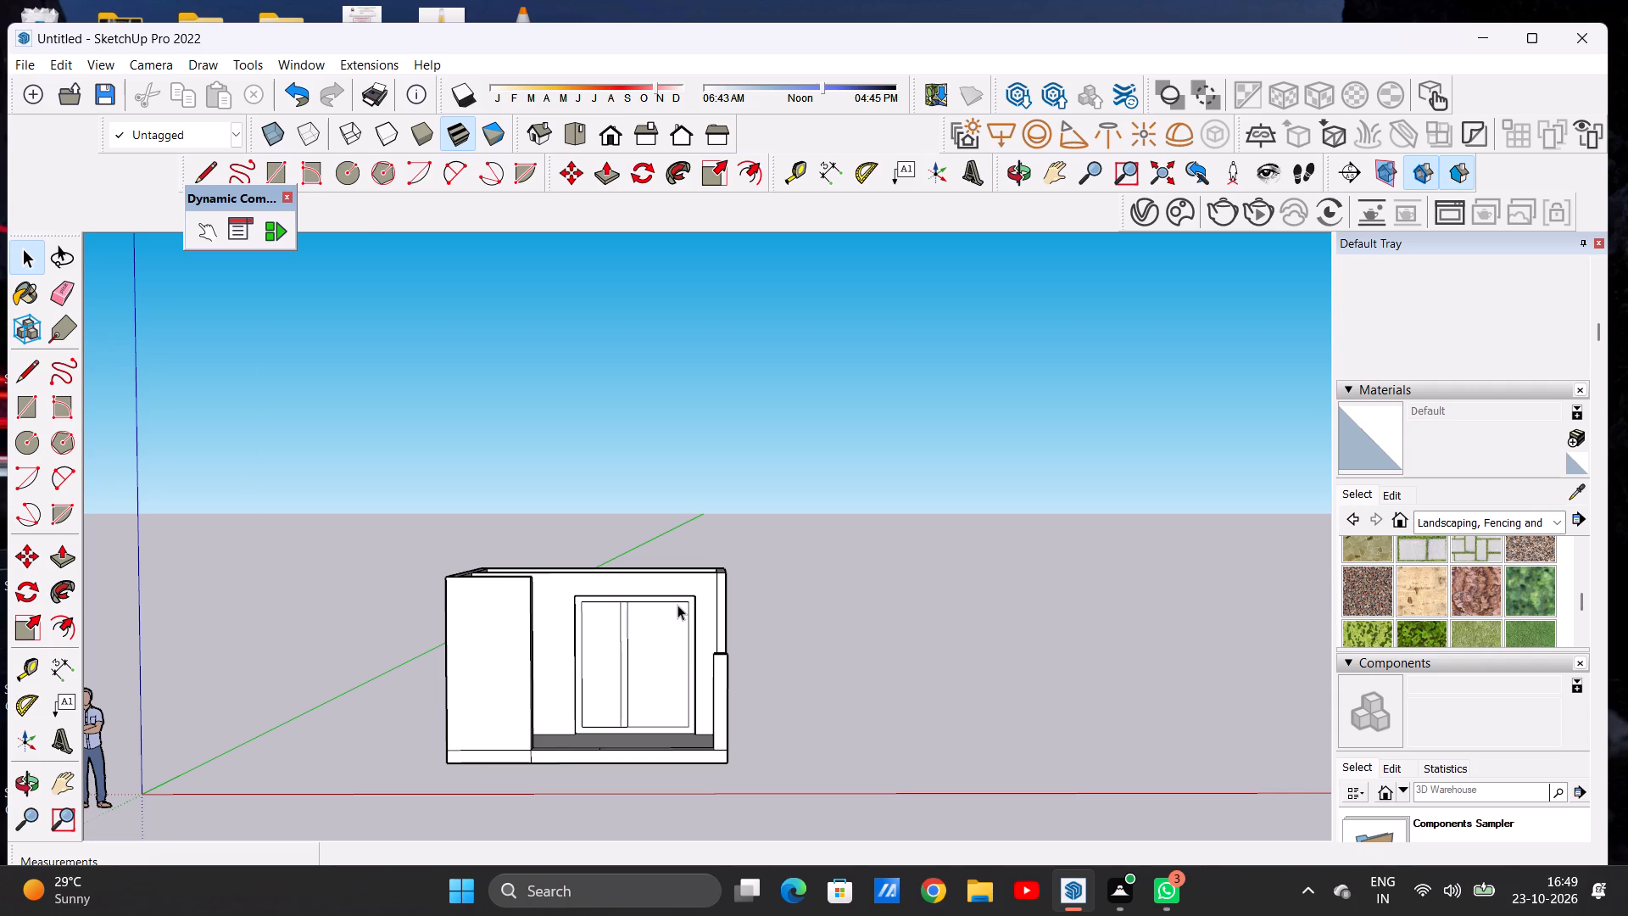
scroll(677, 605, "down", 5)
scroll(678, 612, "up", 7)
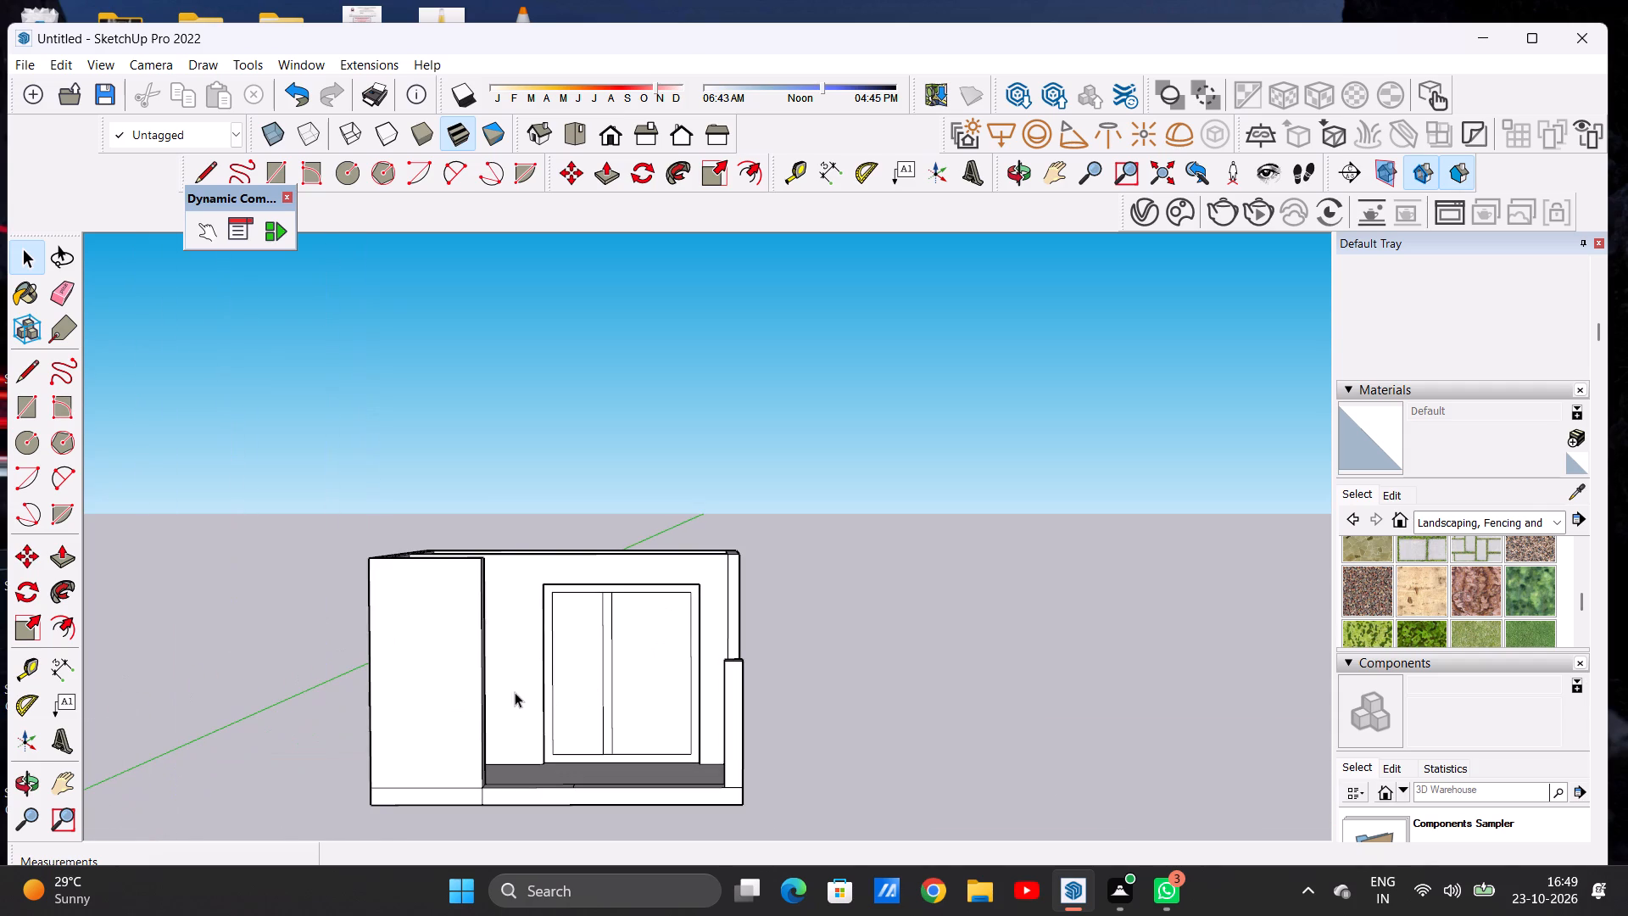
middle_click(468, 696)
middle_click_drag(474, 690, 486, 687)
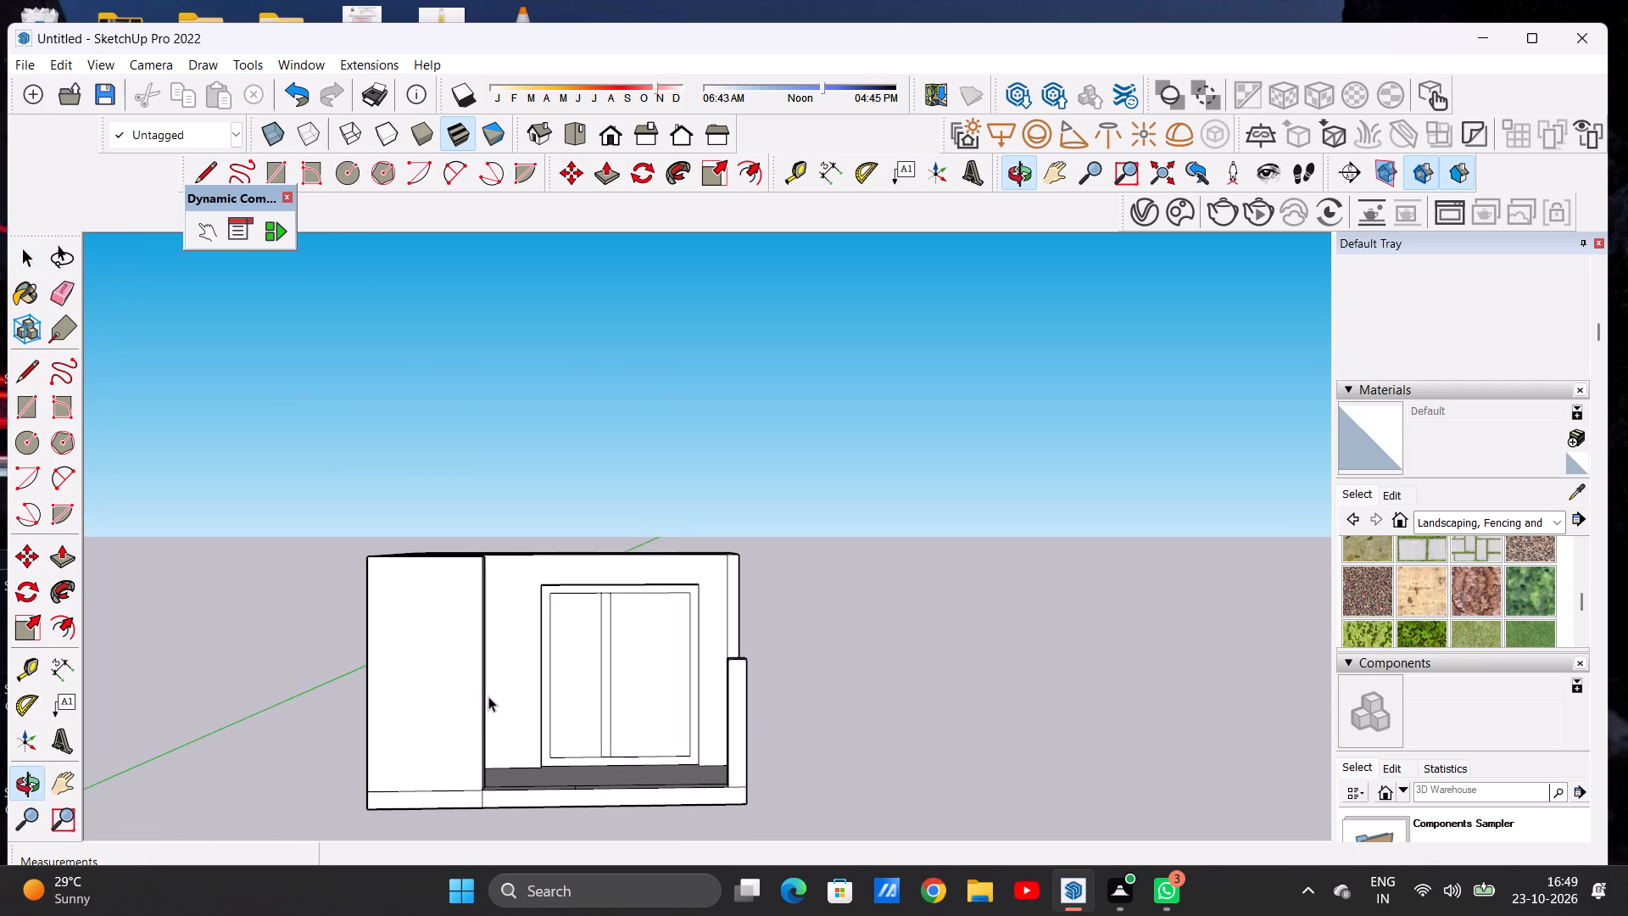
scroll(480, 804, "up", 1)
scroll(480, 801, "down", 1)
scroll(480, 801, "up", 2)
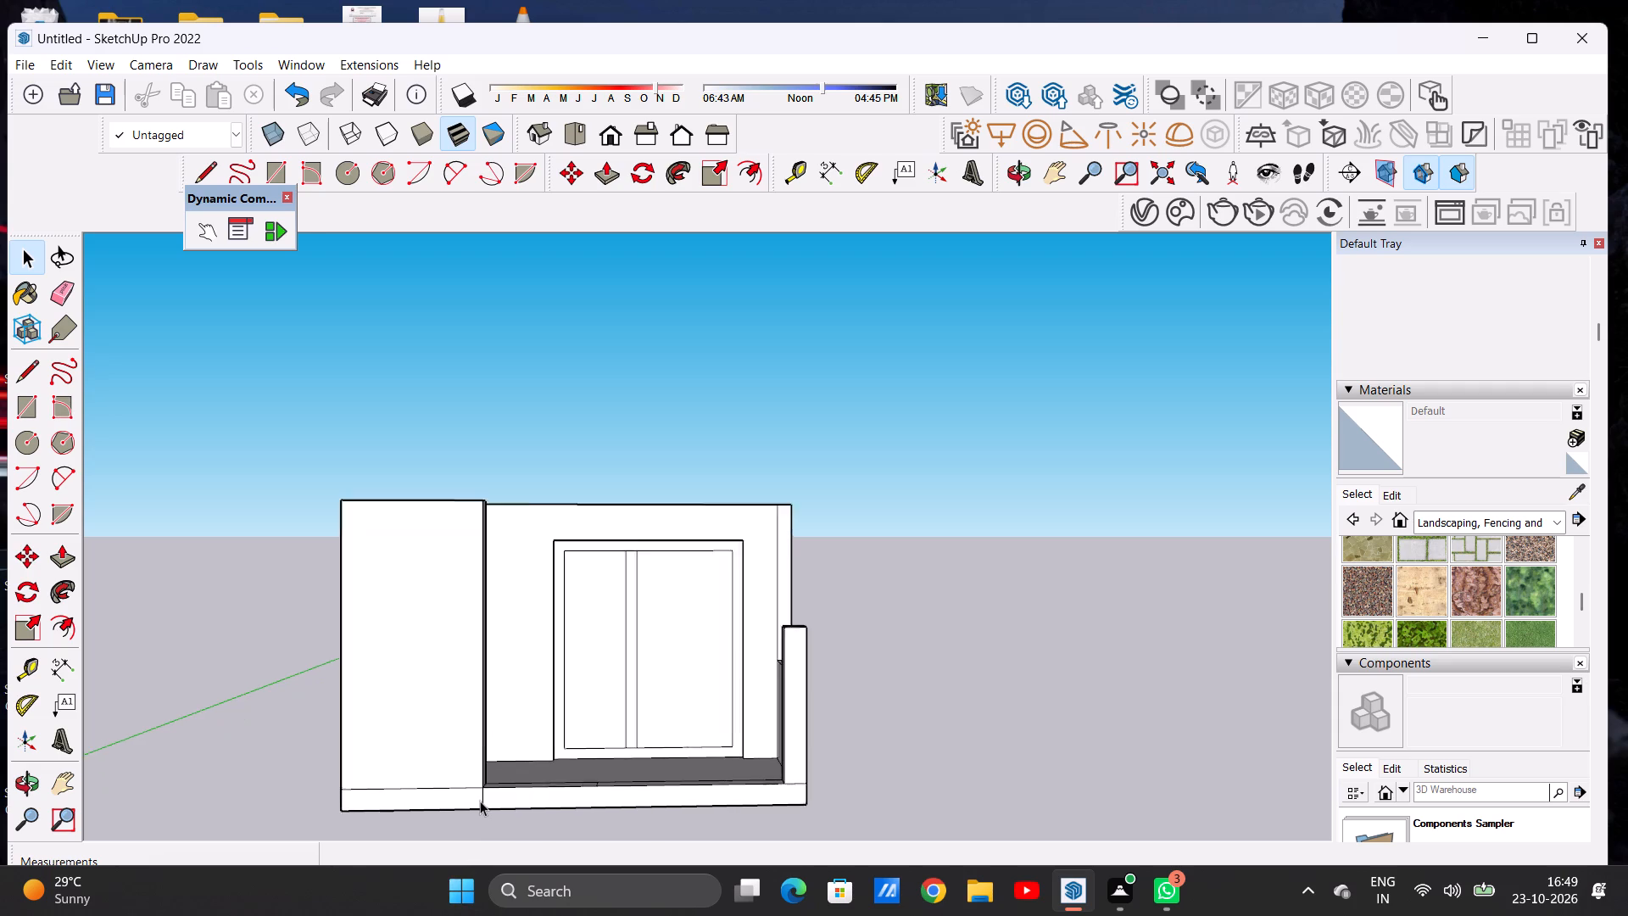
scroll(480, 801, "up", 5)
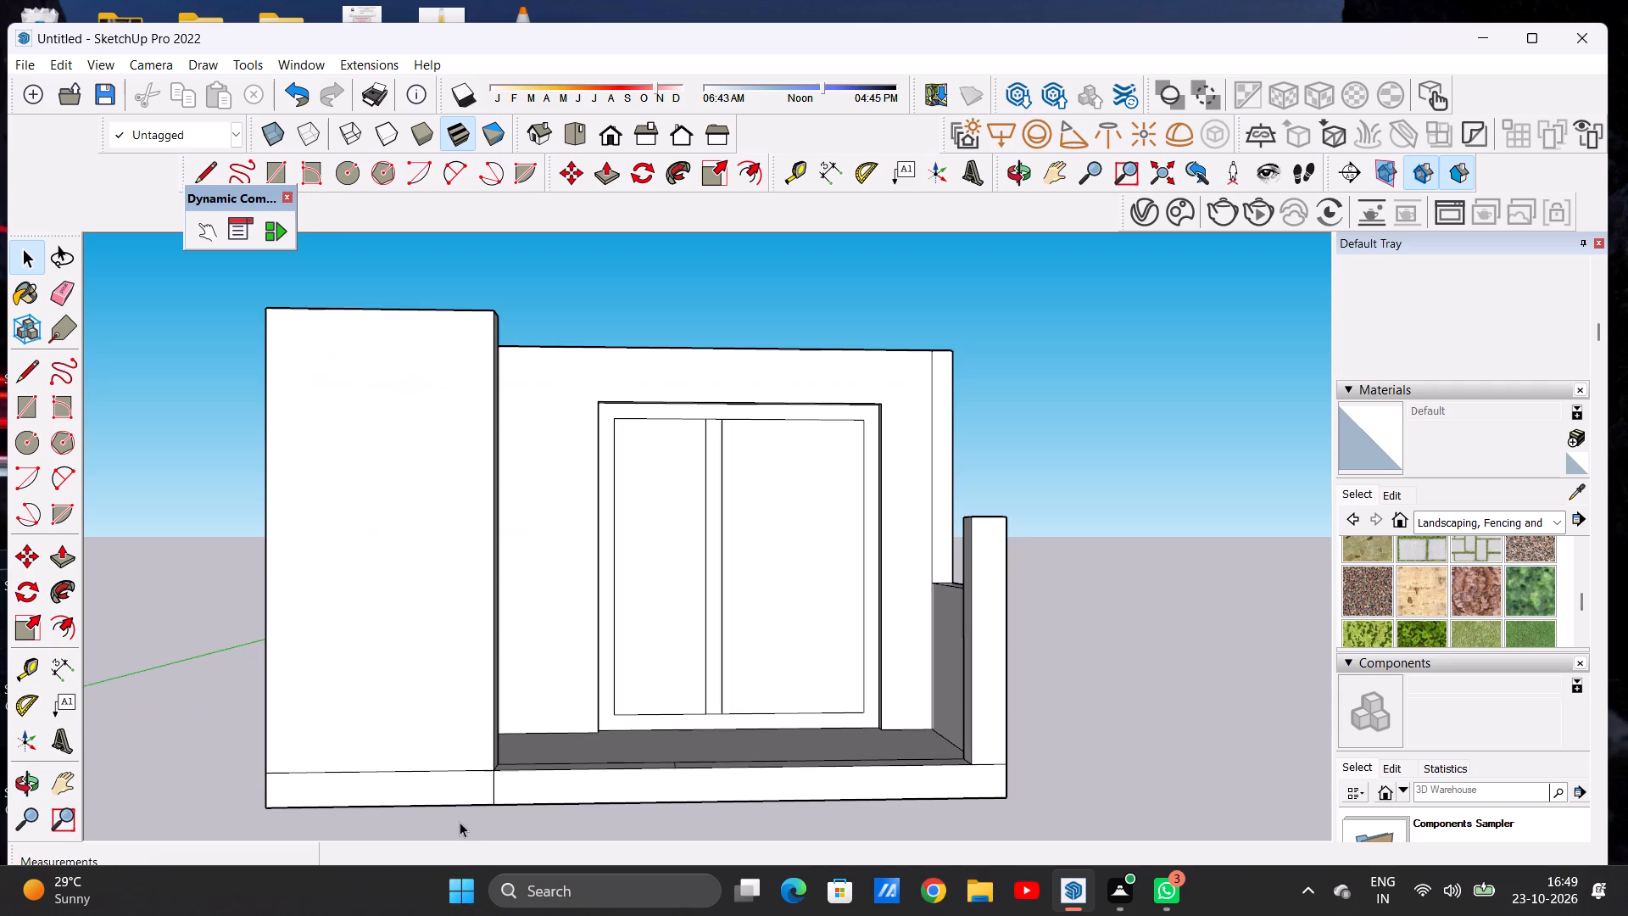
key("l")
left_click(263, 698)
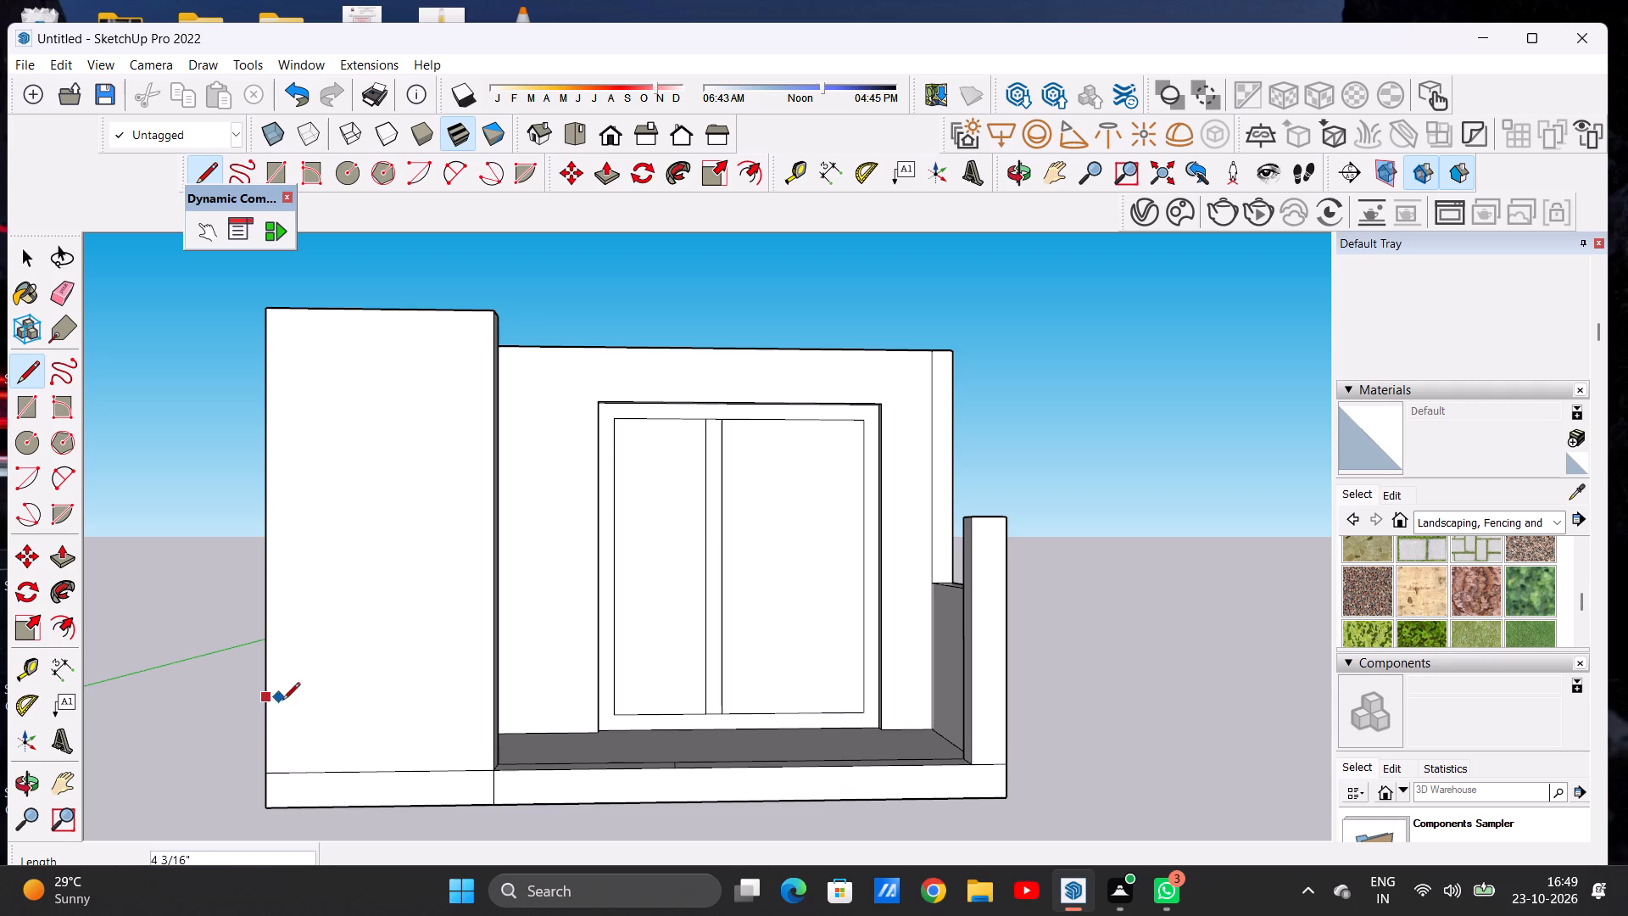
left_click(499, 697)
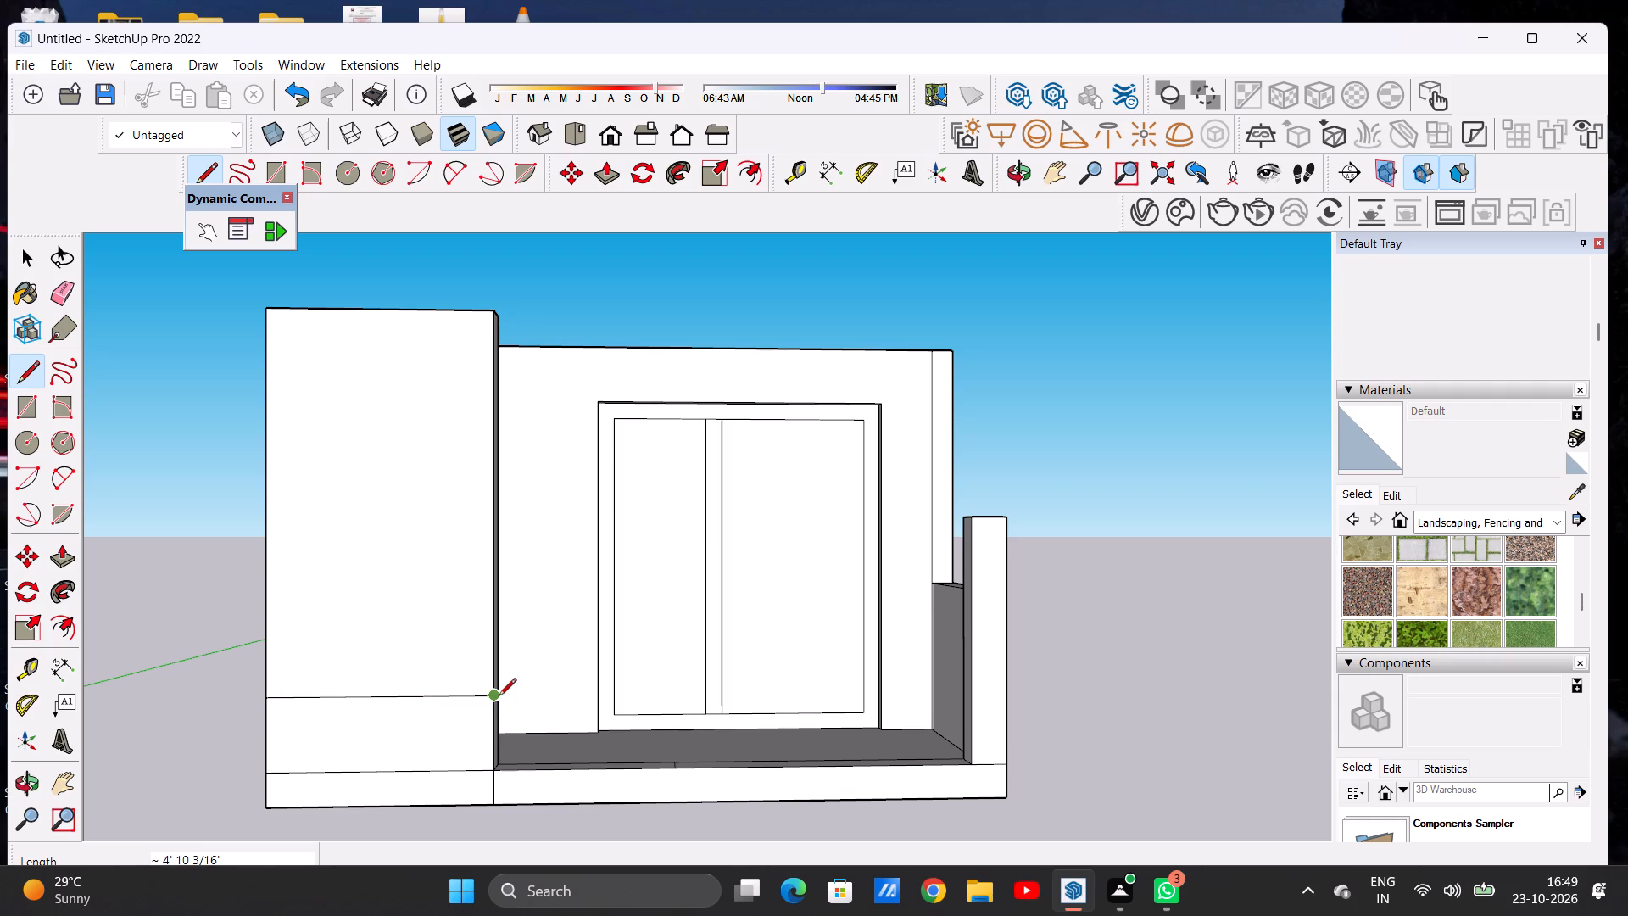
key("space")
Erase the lower base line on the projecting left block's front face.
type("E")
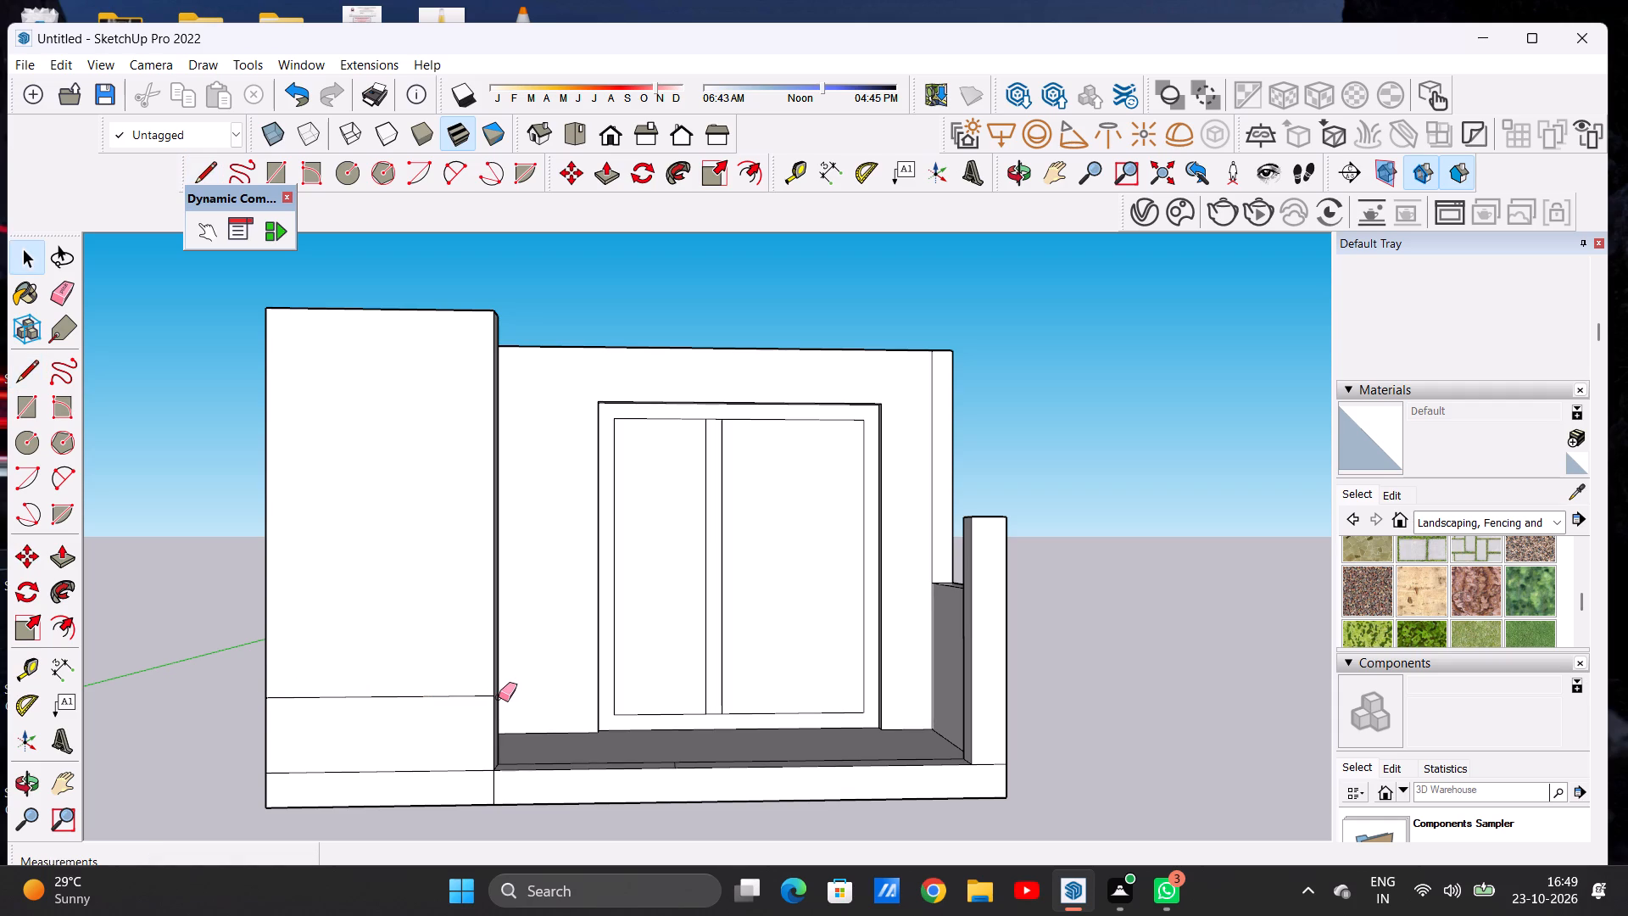
scroll(371, 784, "up", 4)
left_click_drag(386, 757, 391, 776)
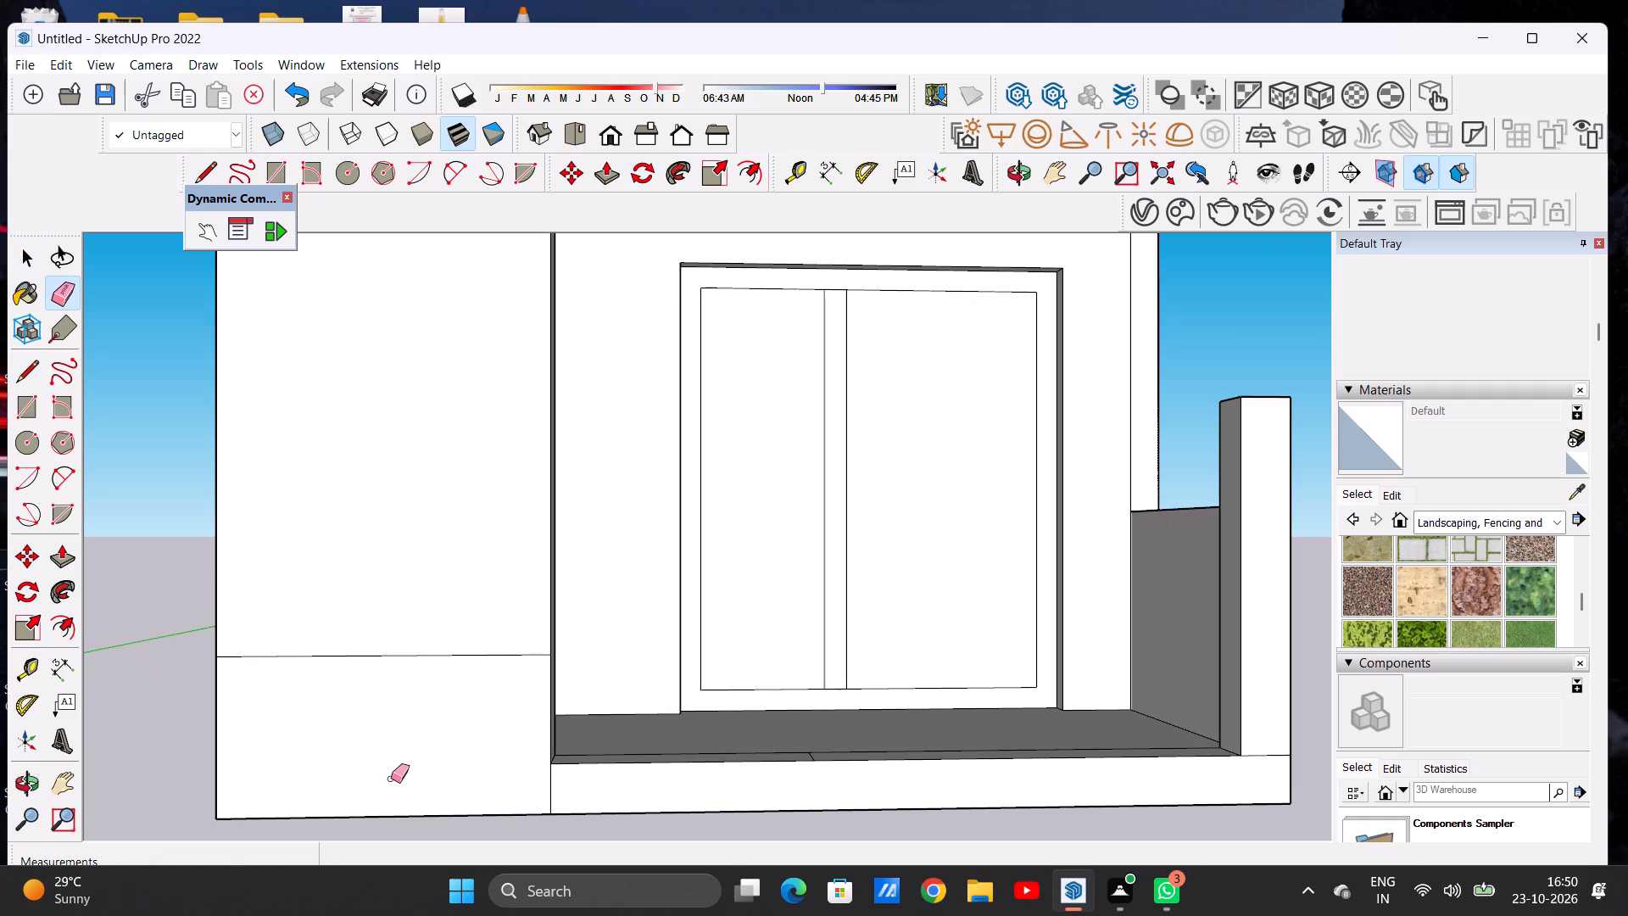
key("space")
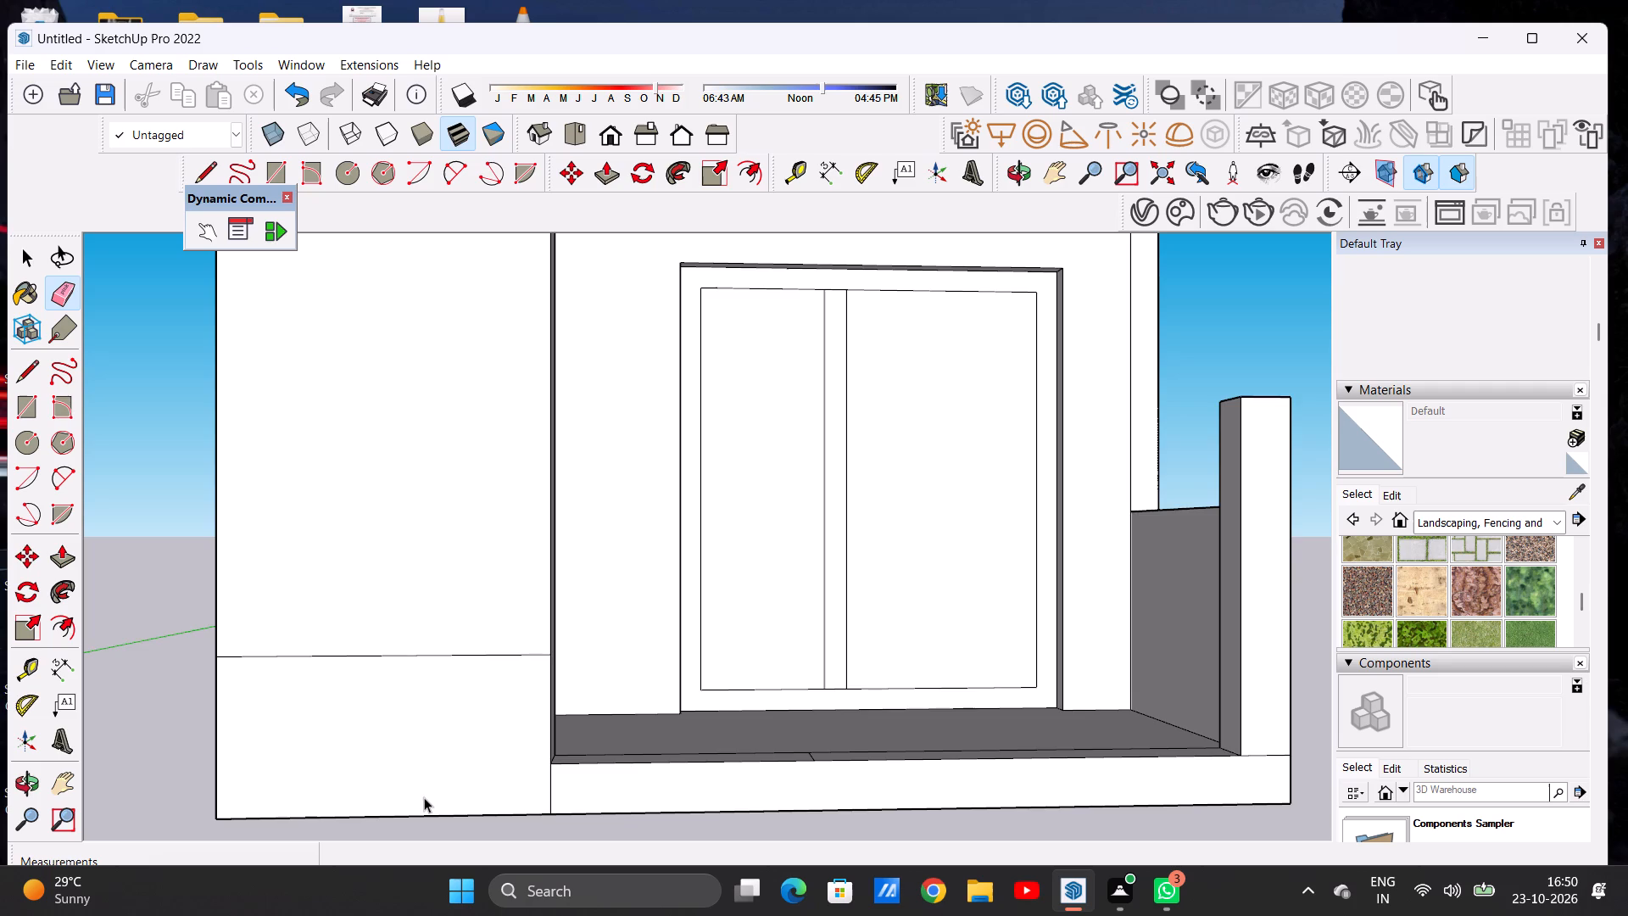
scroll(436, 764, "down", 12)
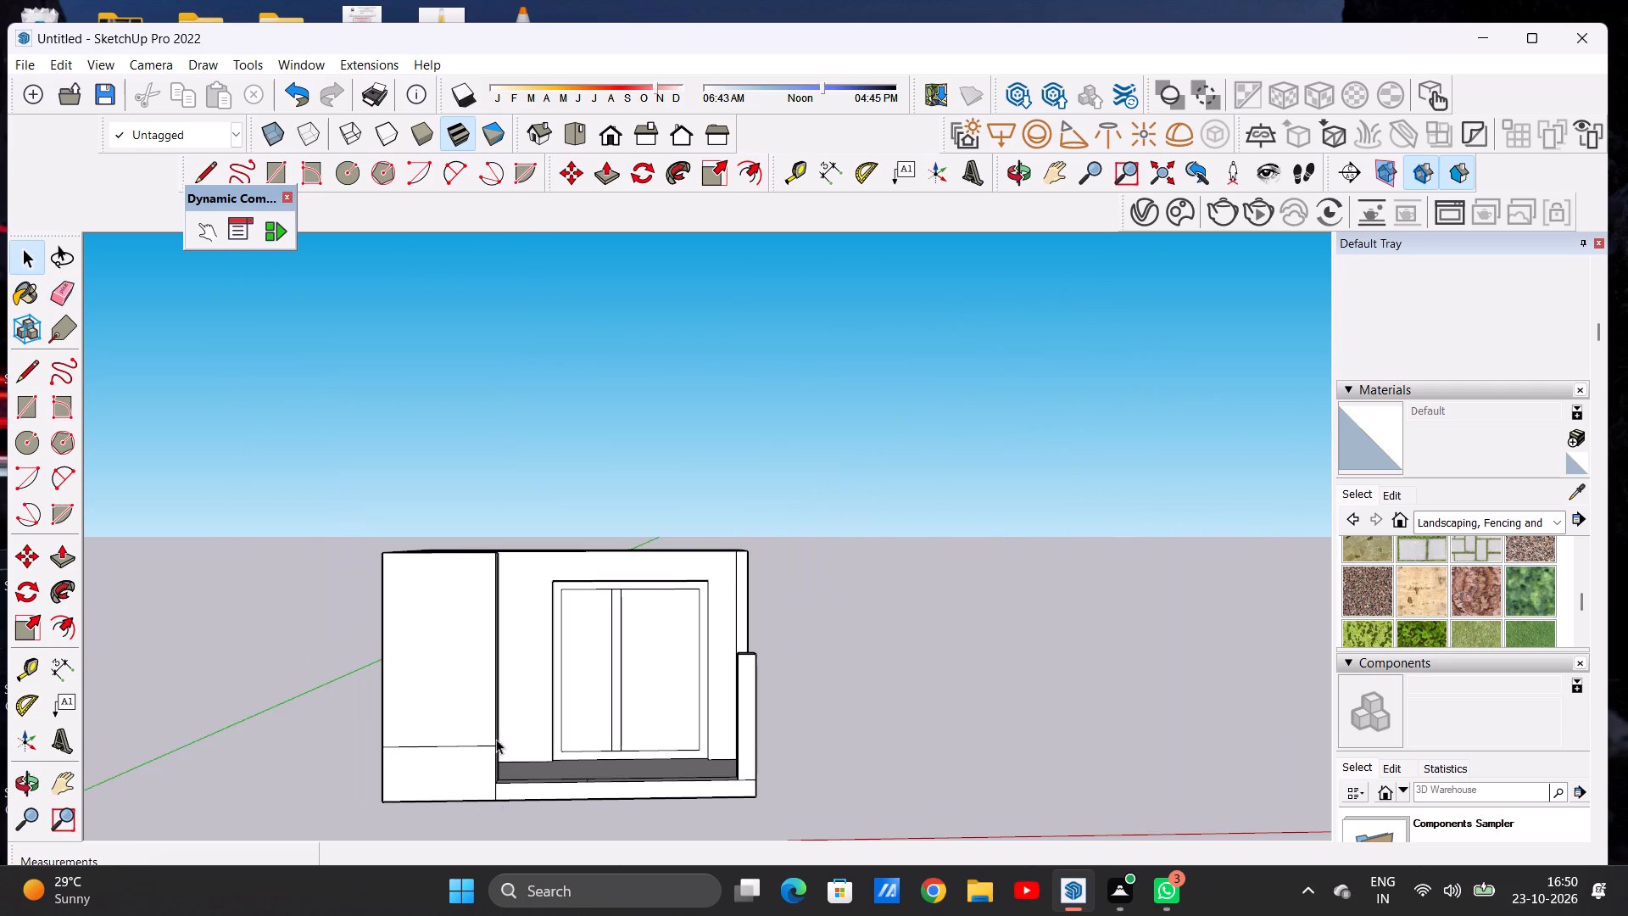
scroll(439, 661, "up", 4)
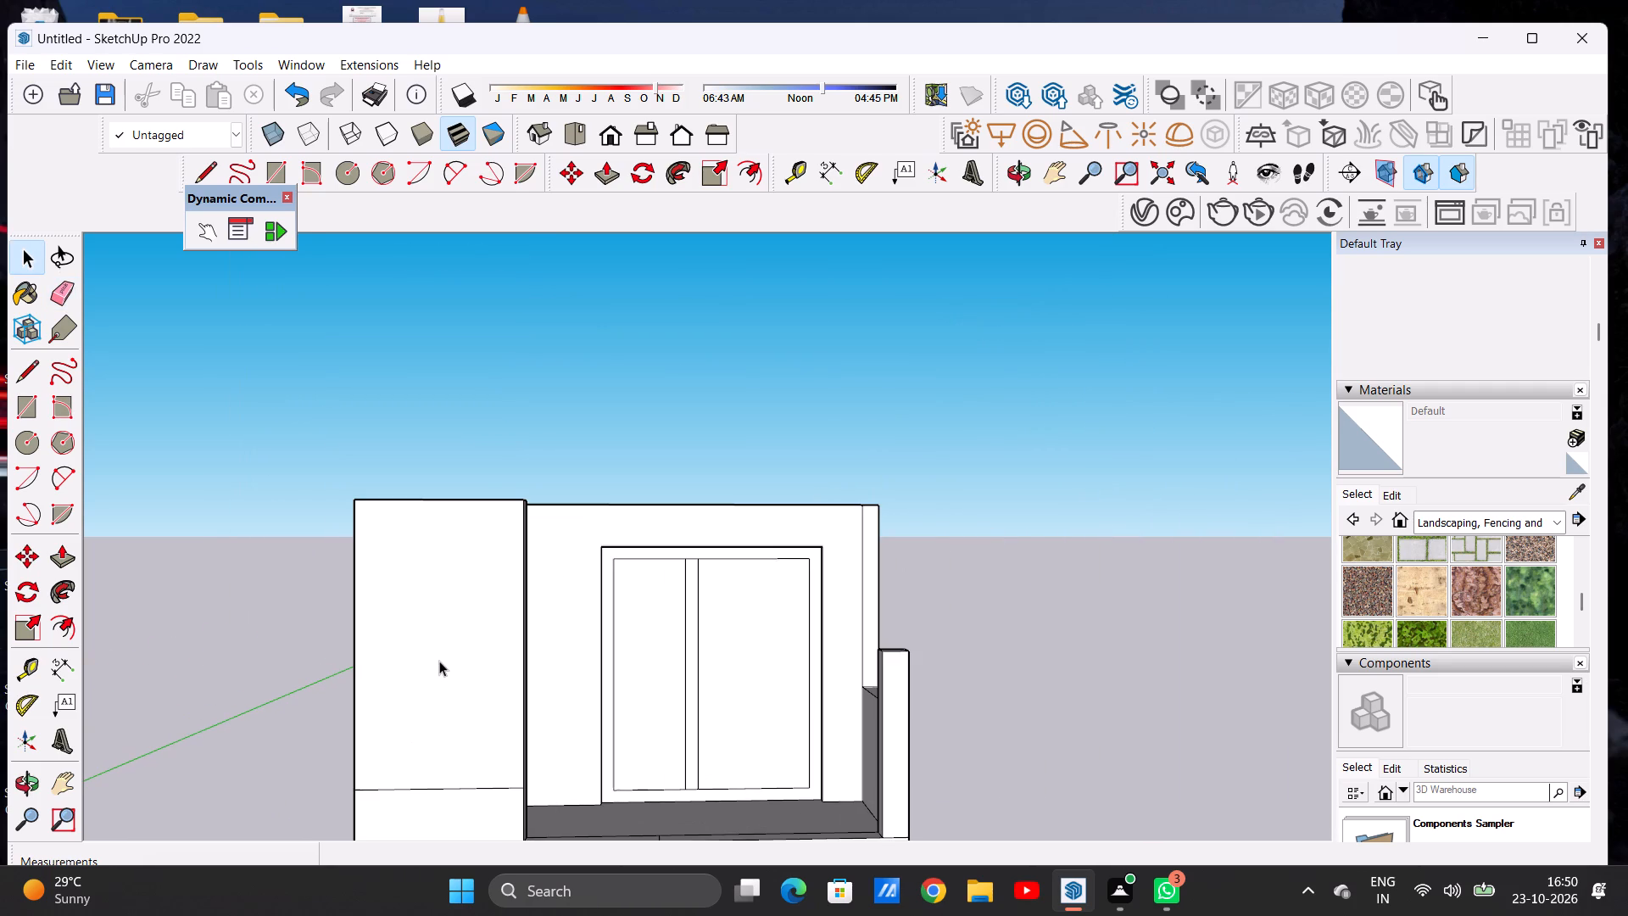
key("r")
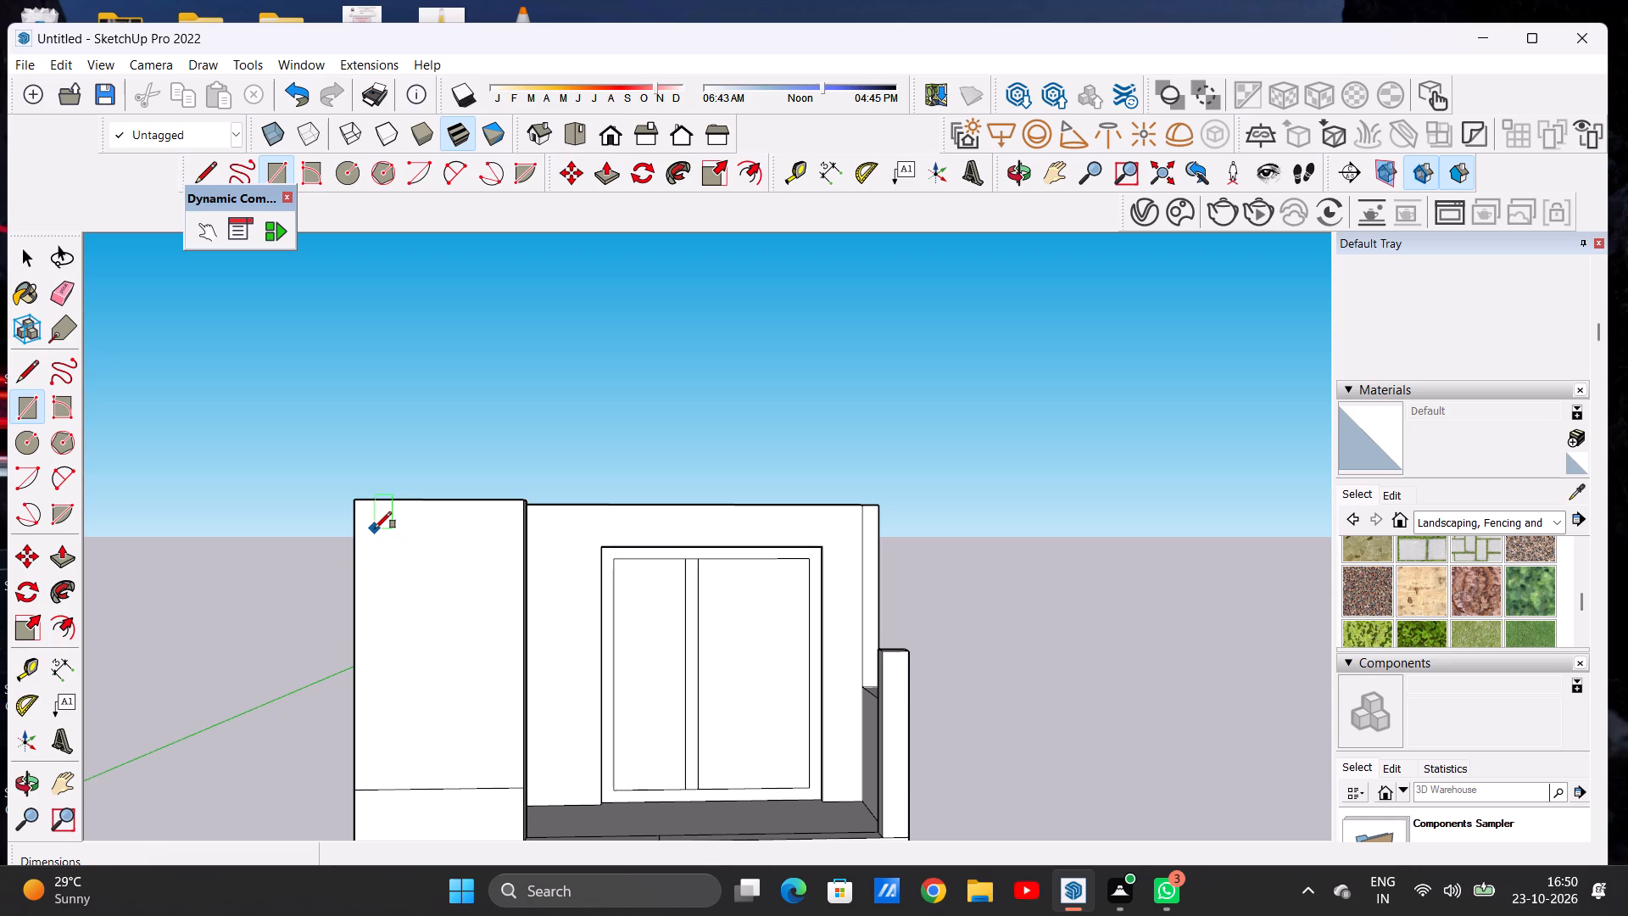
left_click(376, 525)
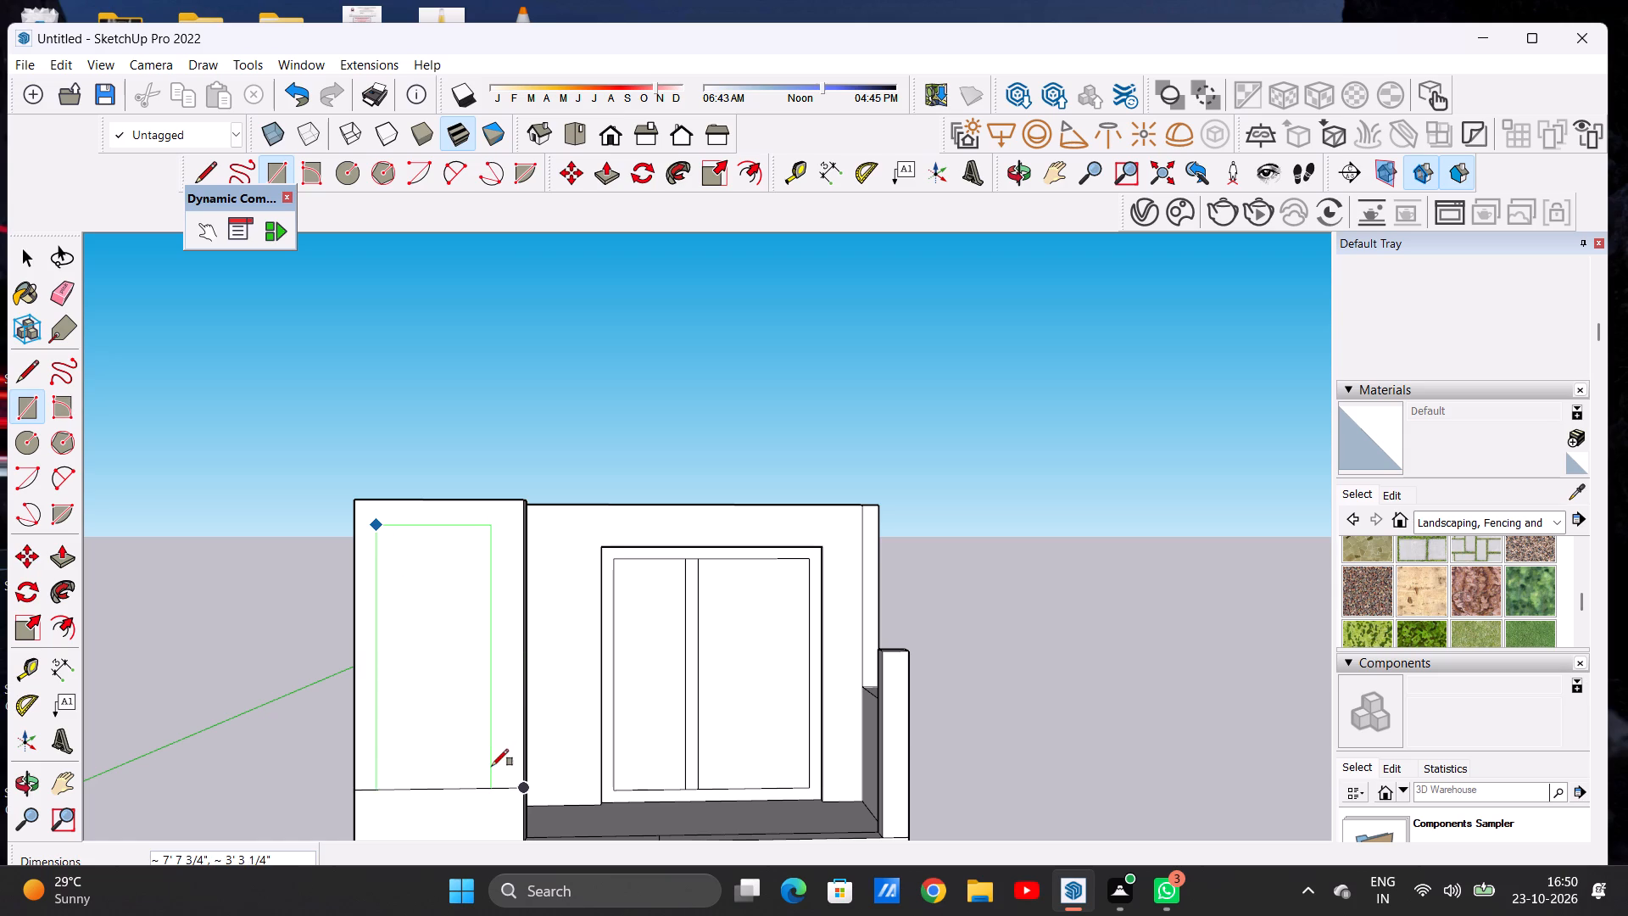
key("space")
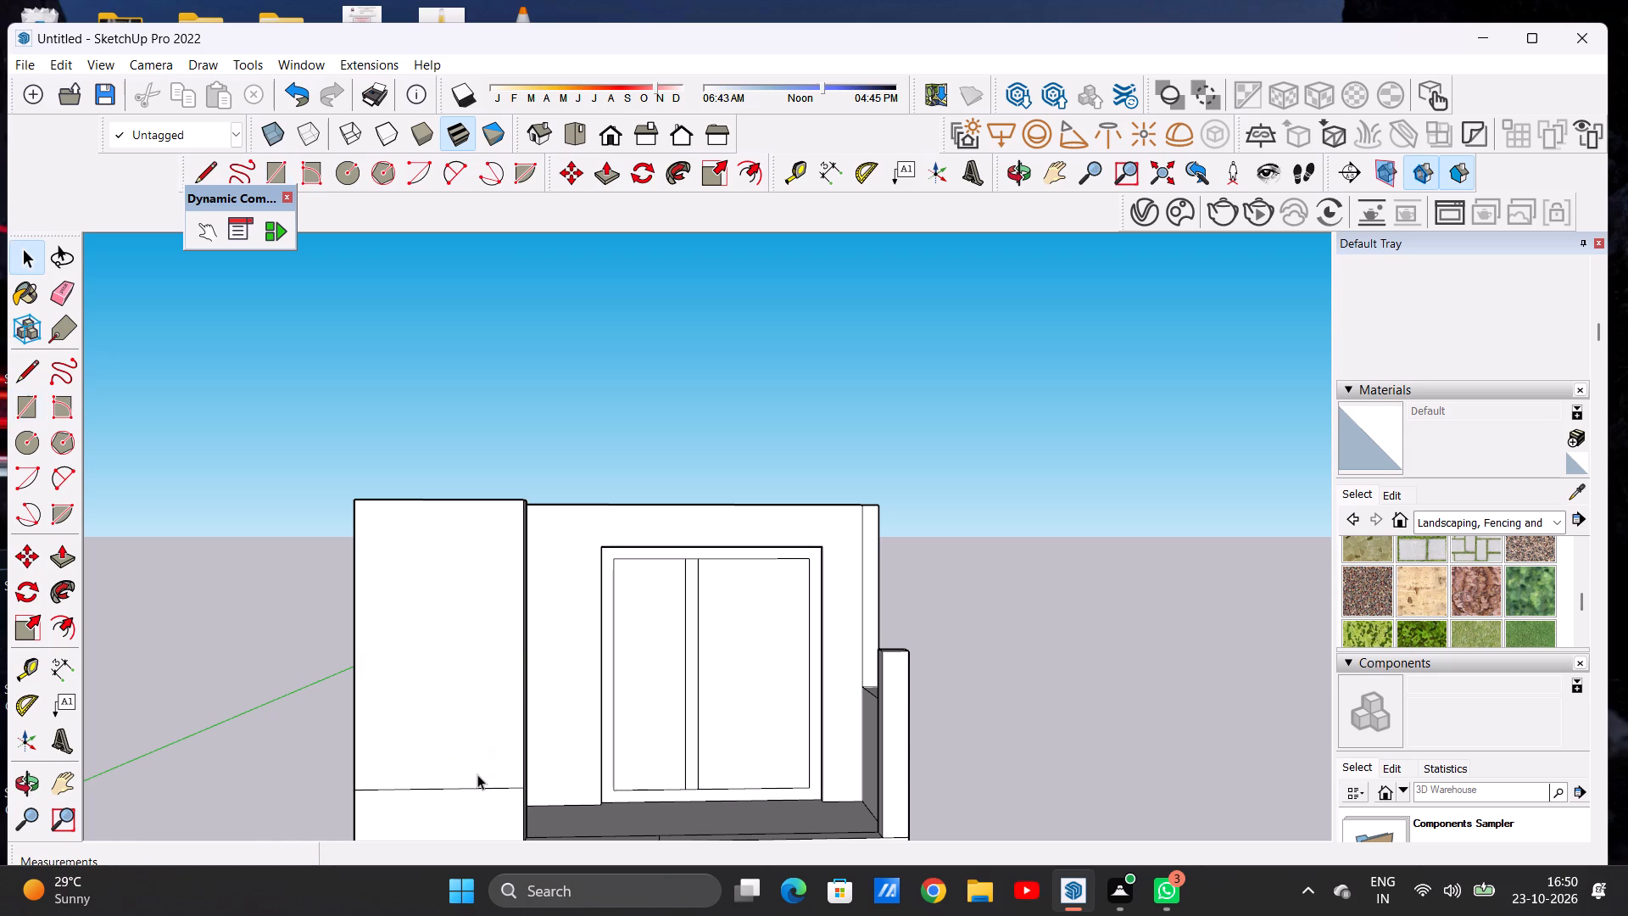
Draw a rectangle about 6' 11" high by 3' 2" wide on the left block's front face, above the horizontal line.
left_click(277, 167)
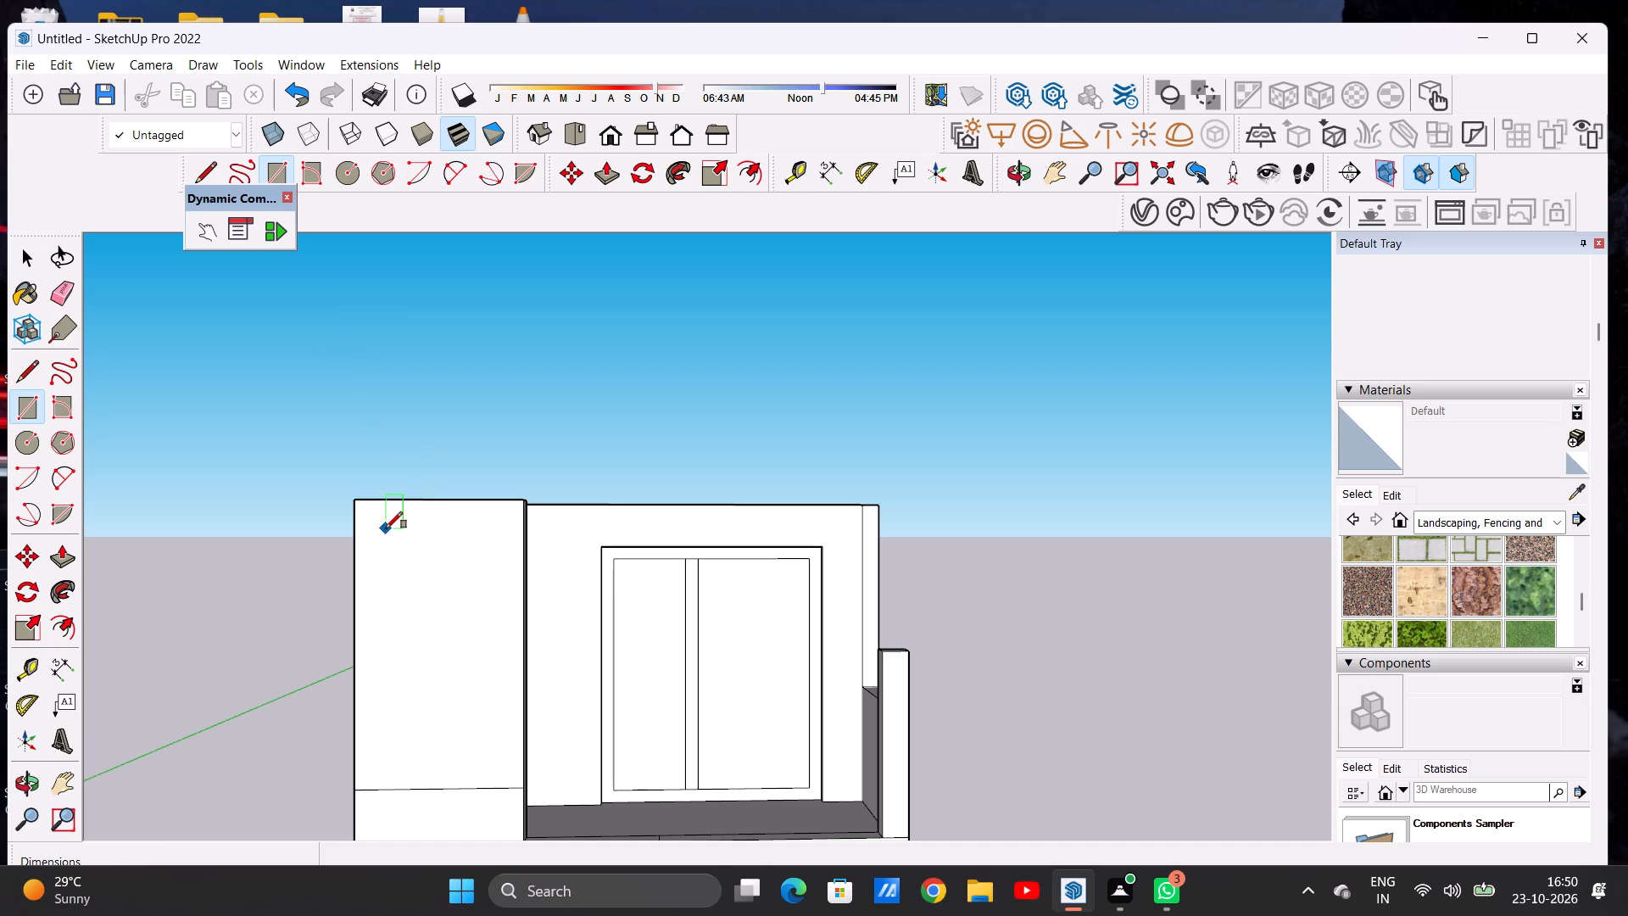
left_click(385, 526)
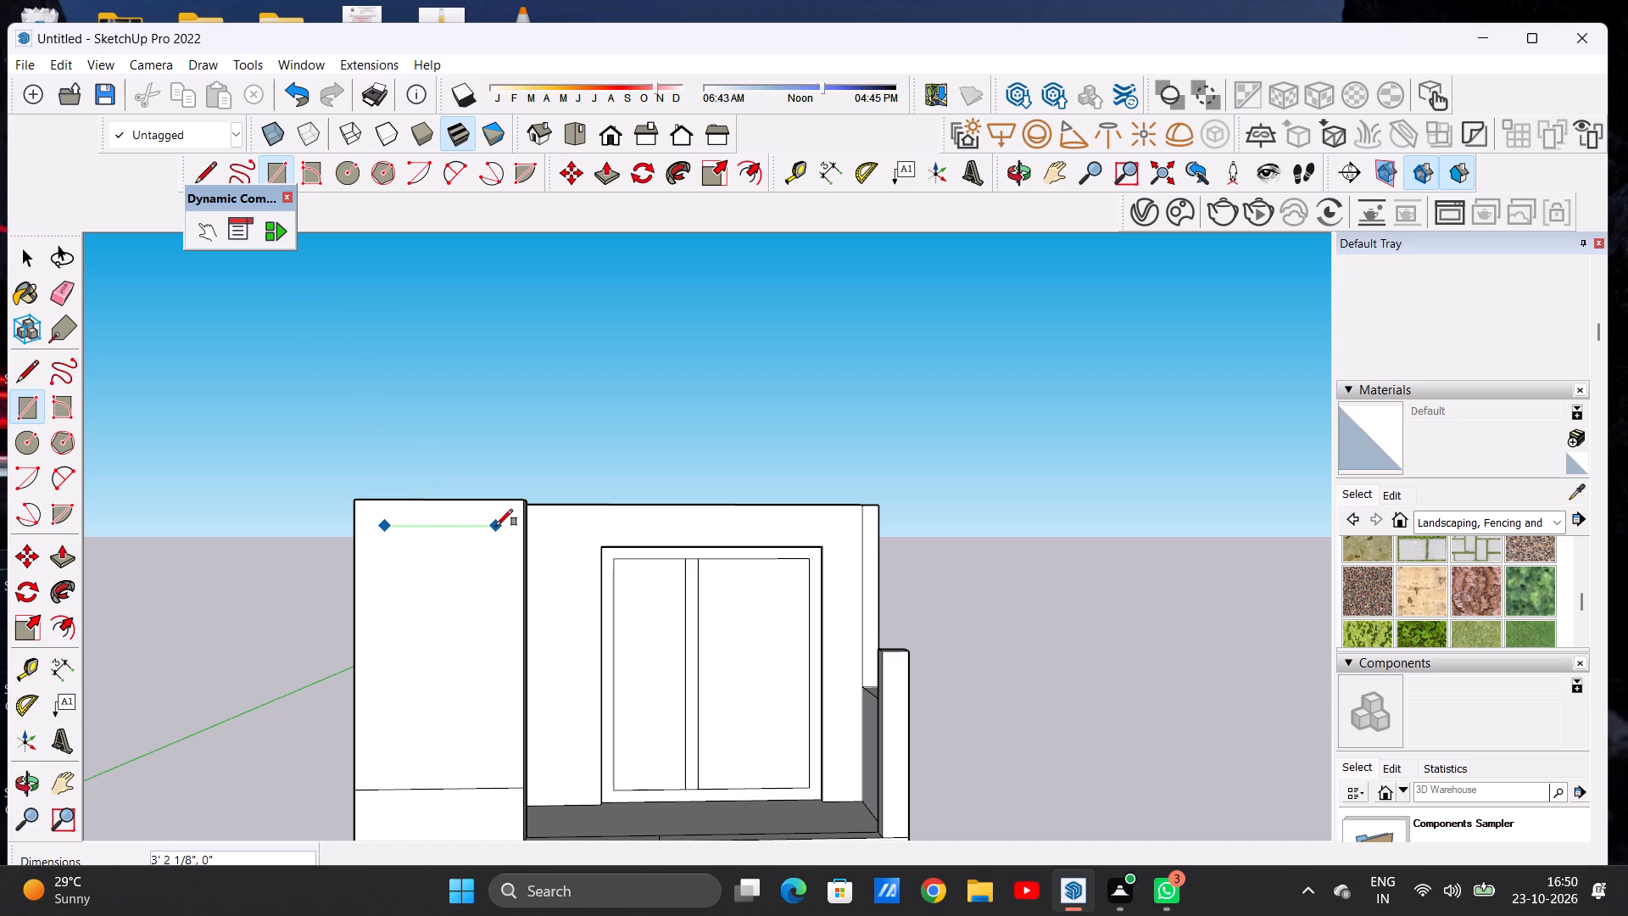
left_click(493, 526)
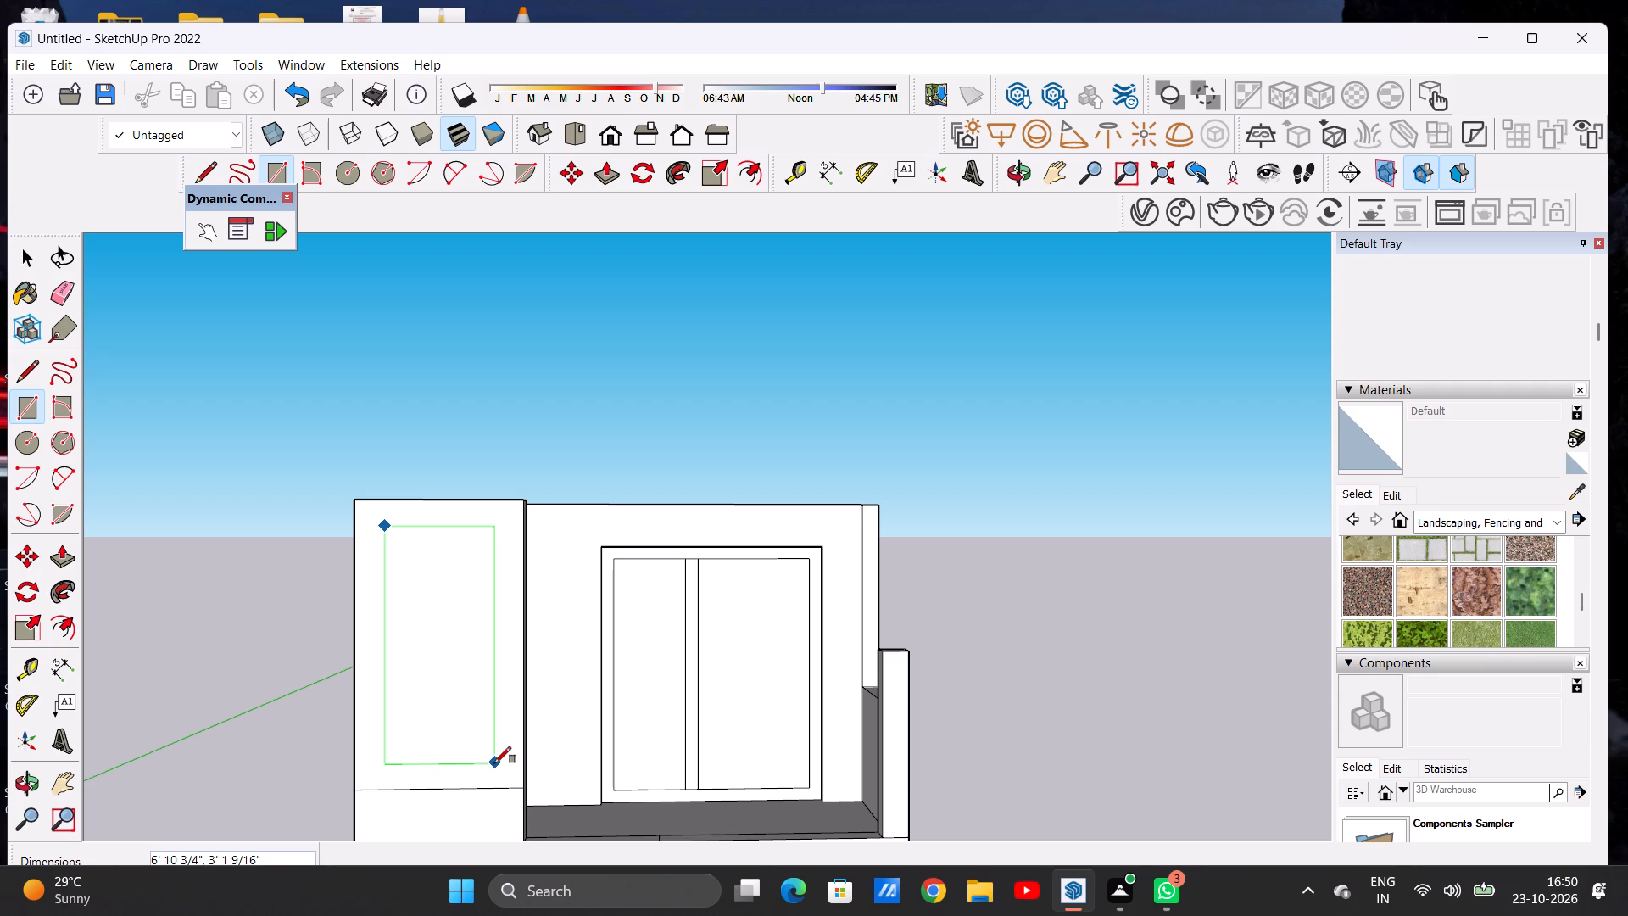
left_click(494, 763)
key("space")
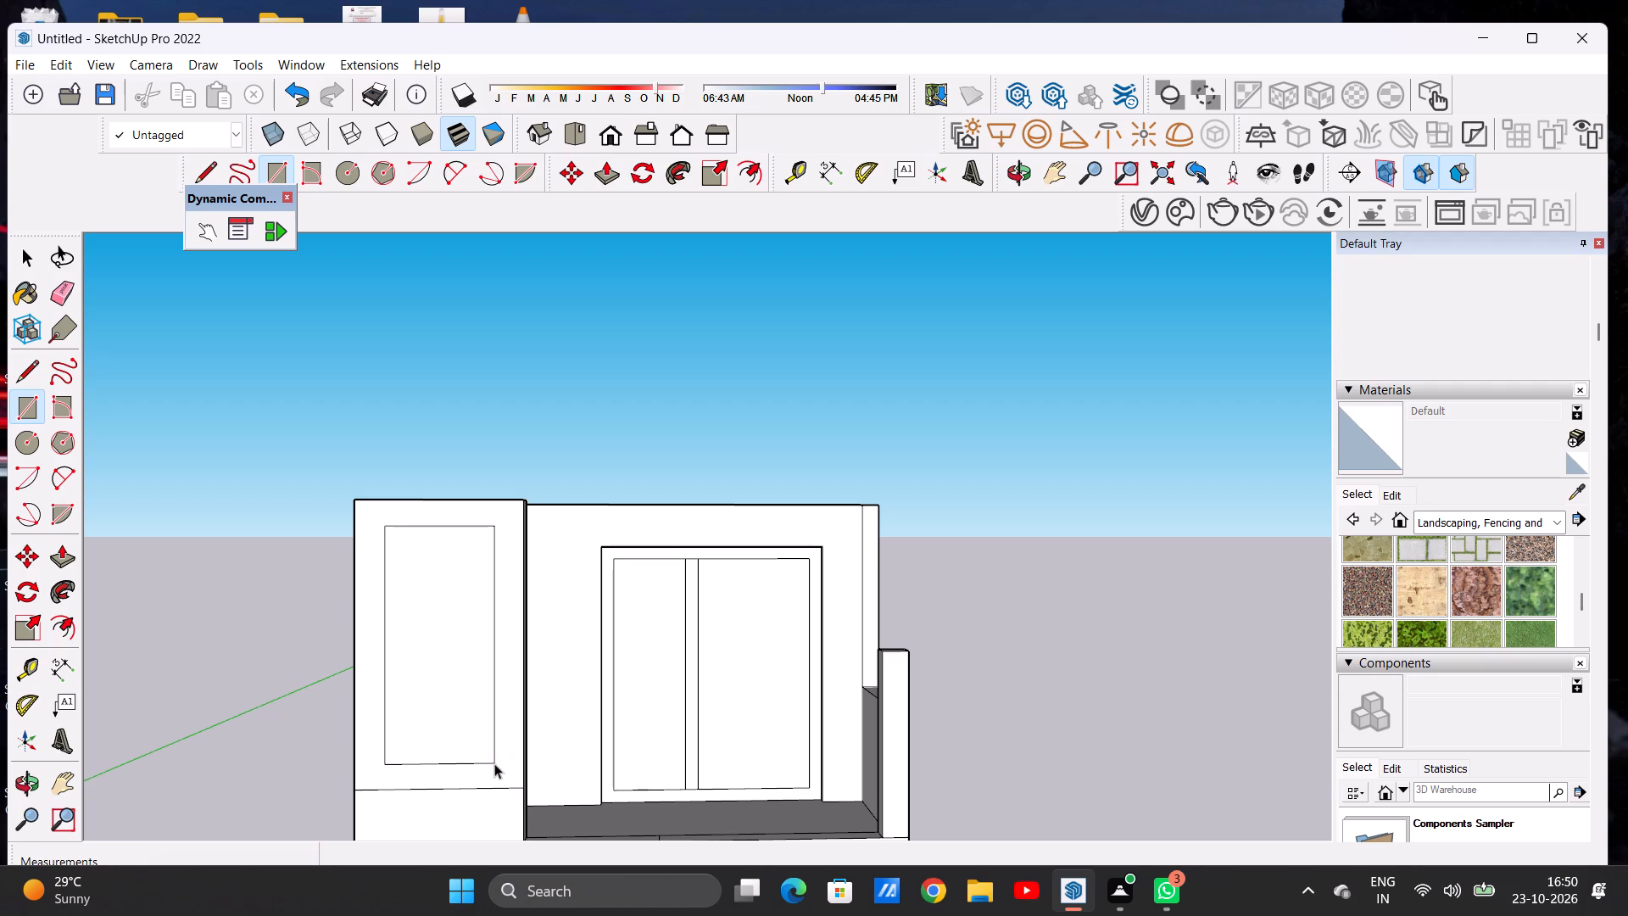
key("space")
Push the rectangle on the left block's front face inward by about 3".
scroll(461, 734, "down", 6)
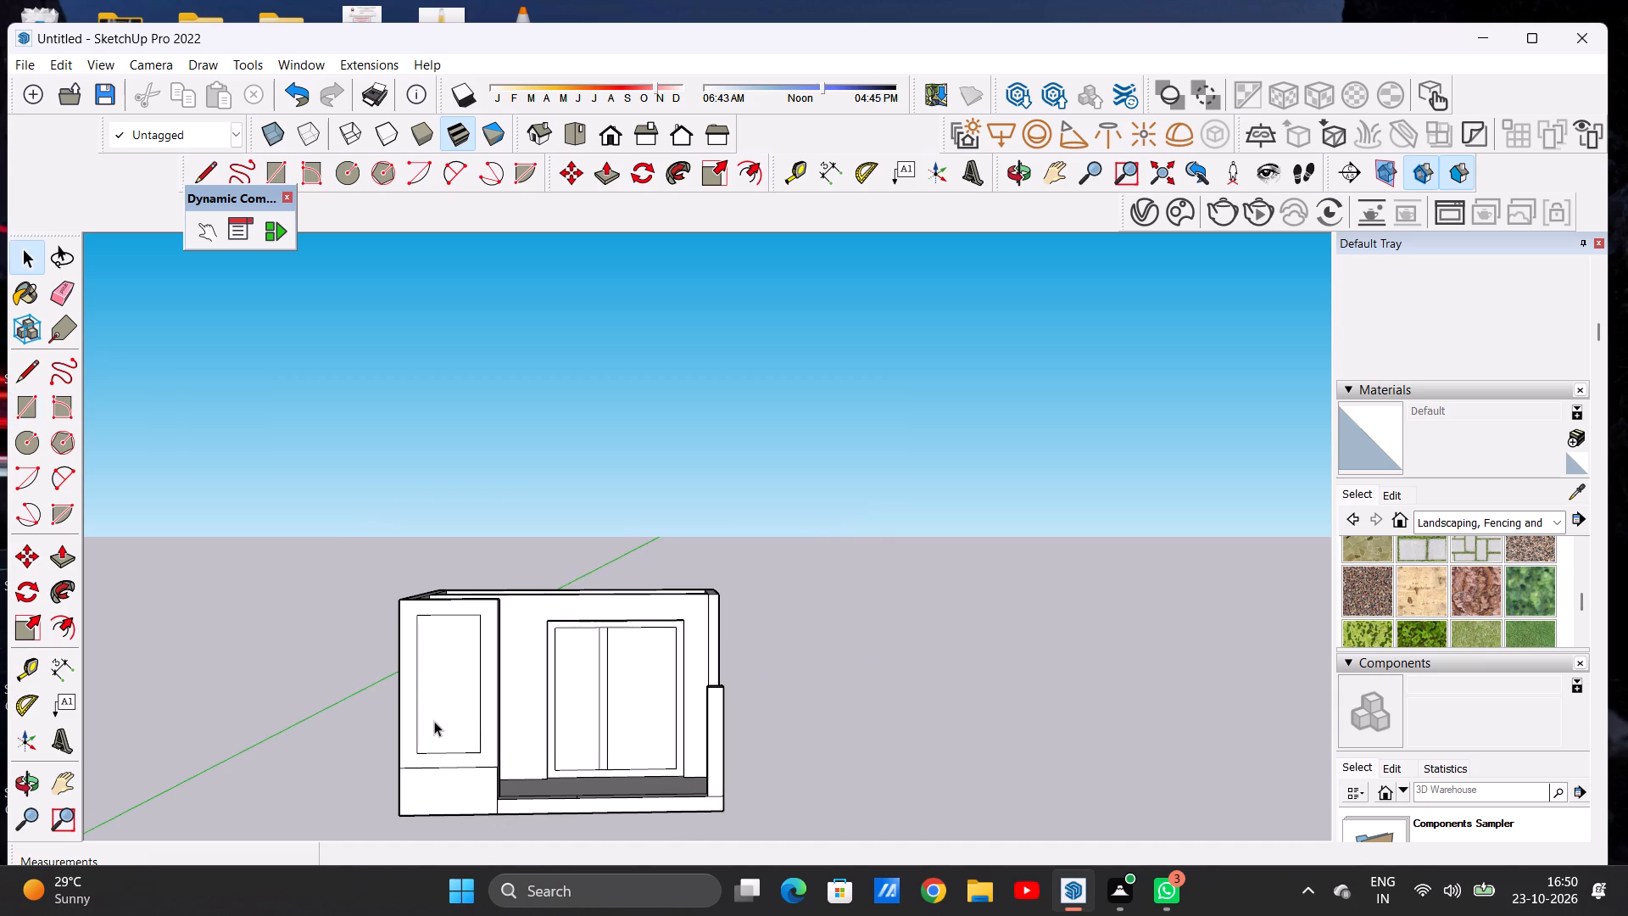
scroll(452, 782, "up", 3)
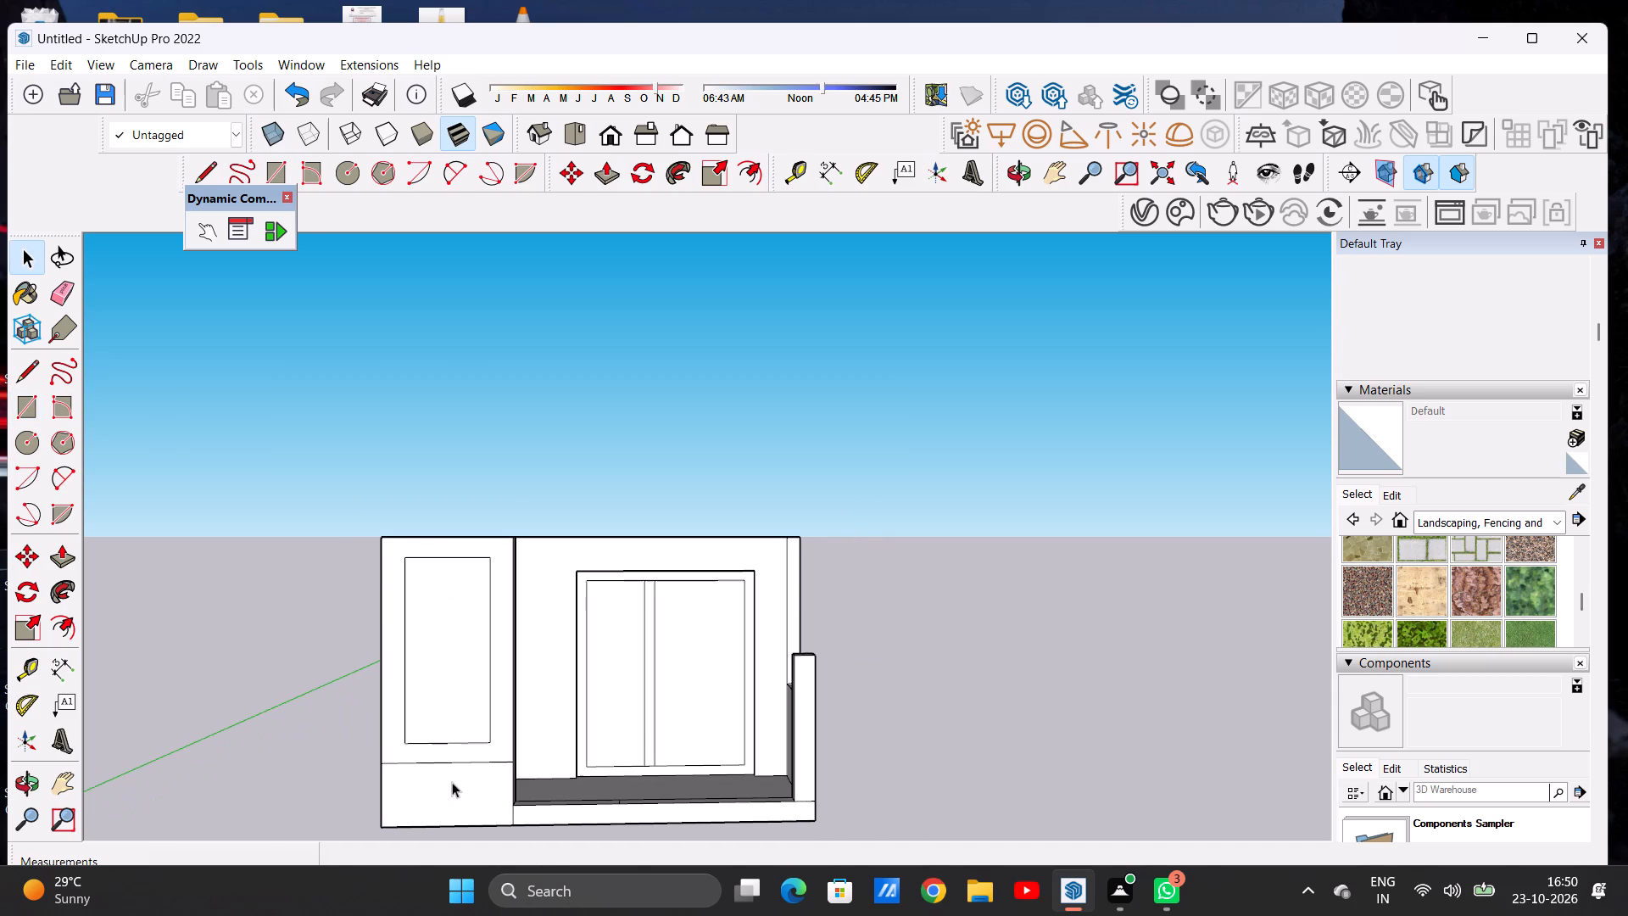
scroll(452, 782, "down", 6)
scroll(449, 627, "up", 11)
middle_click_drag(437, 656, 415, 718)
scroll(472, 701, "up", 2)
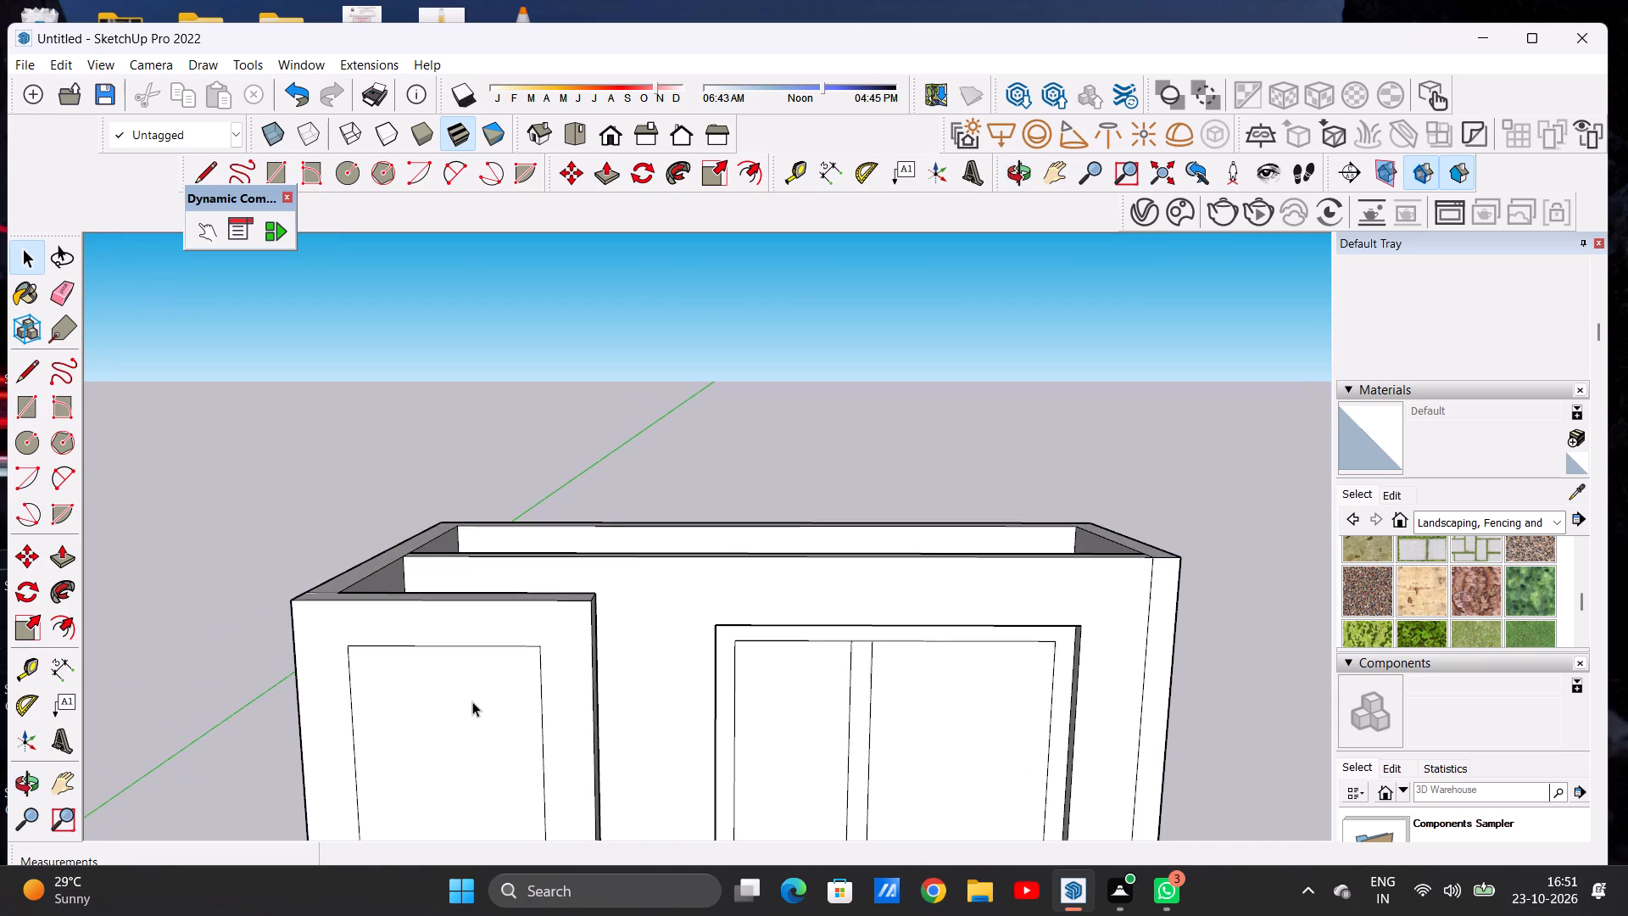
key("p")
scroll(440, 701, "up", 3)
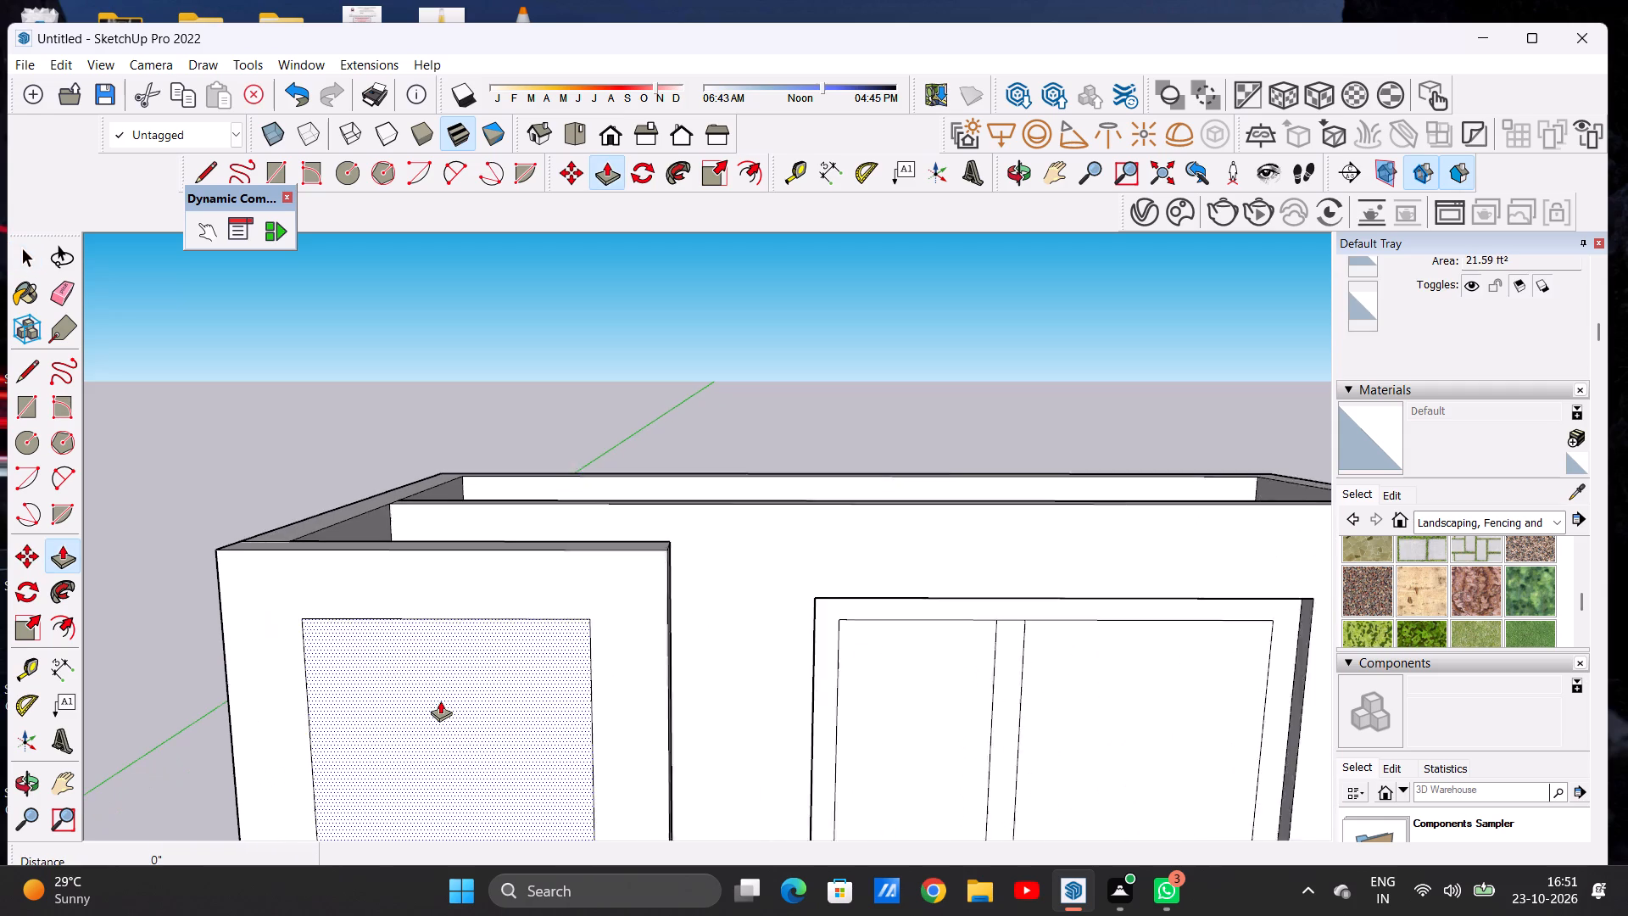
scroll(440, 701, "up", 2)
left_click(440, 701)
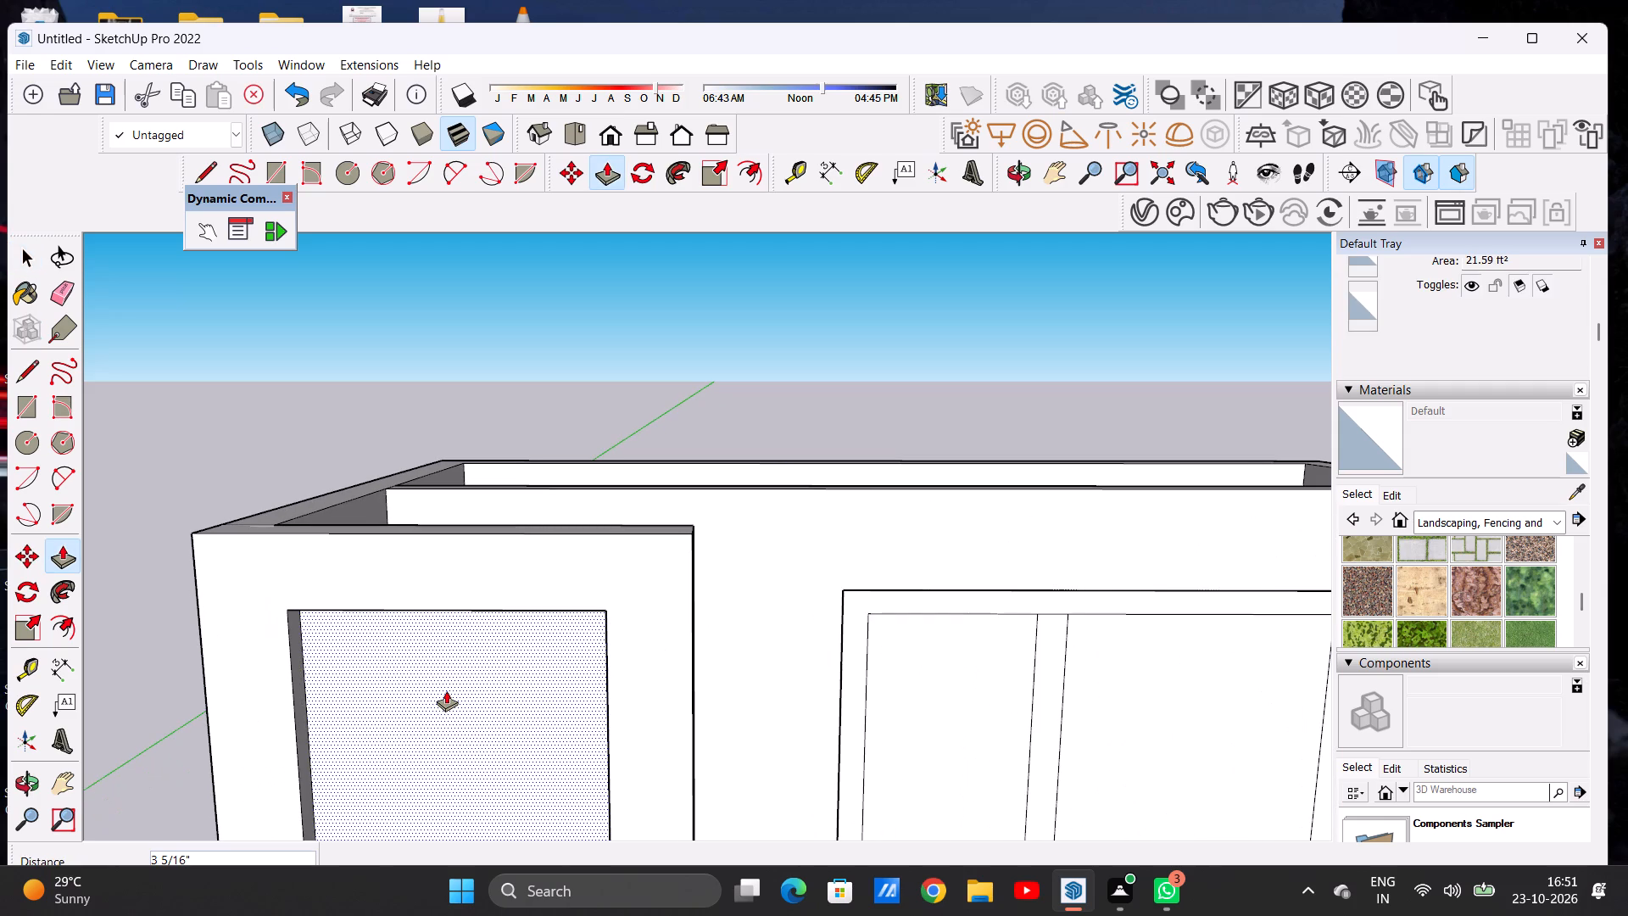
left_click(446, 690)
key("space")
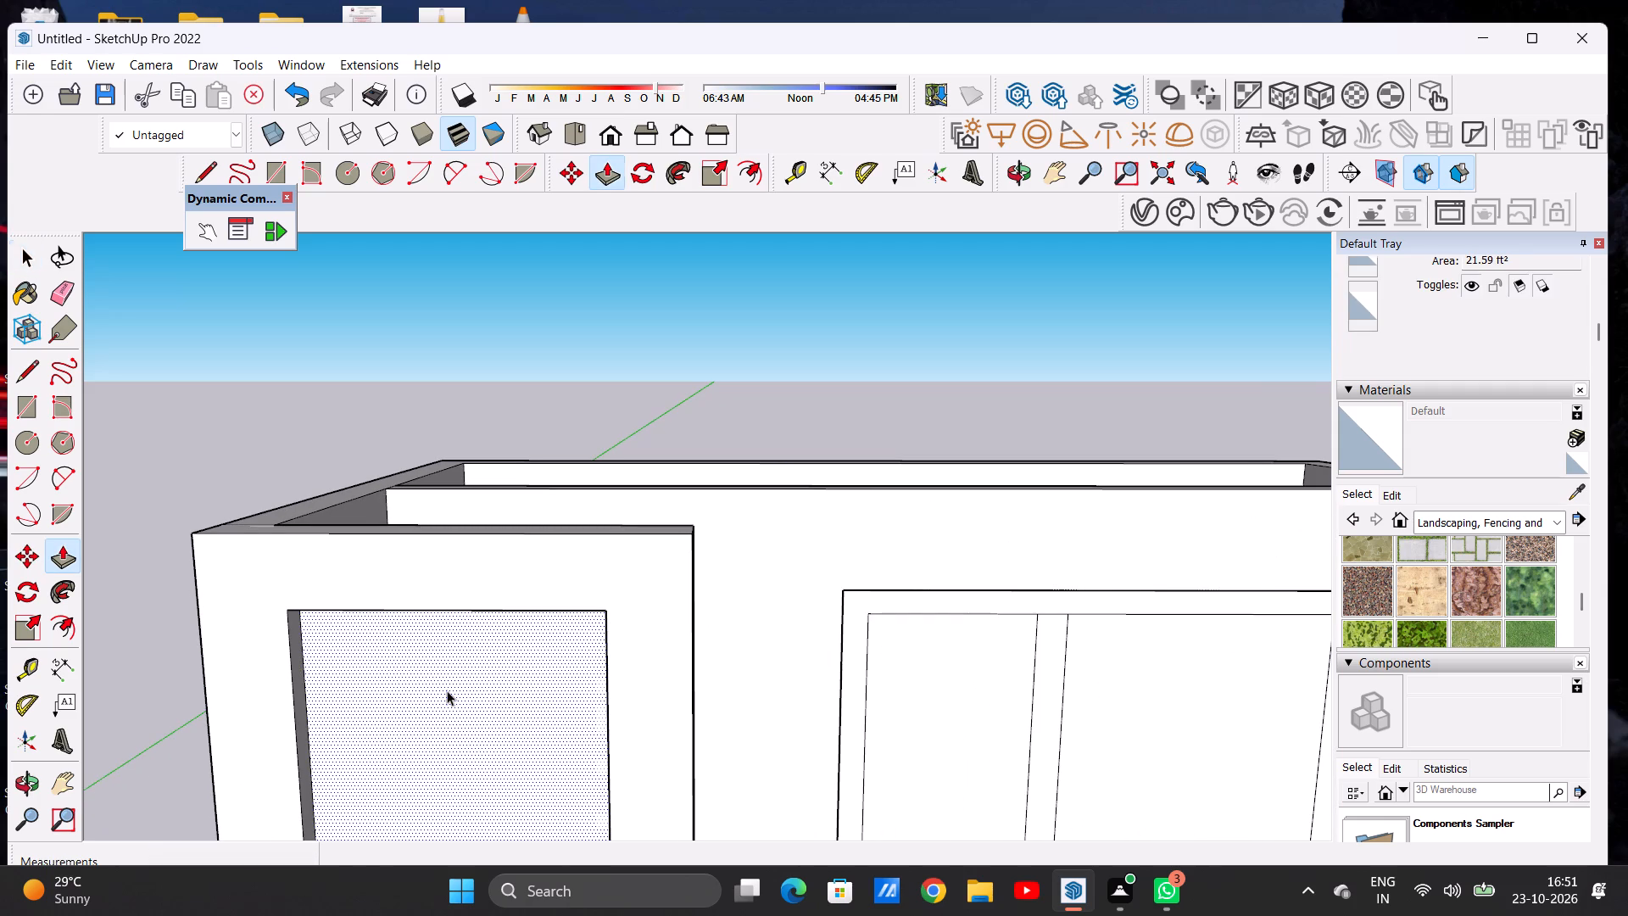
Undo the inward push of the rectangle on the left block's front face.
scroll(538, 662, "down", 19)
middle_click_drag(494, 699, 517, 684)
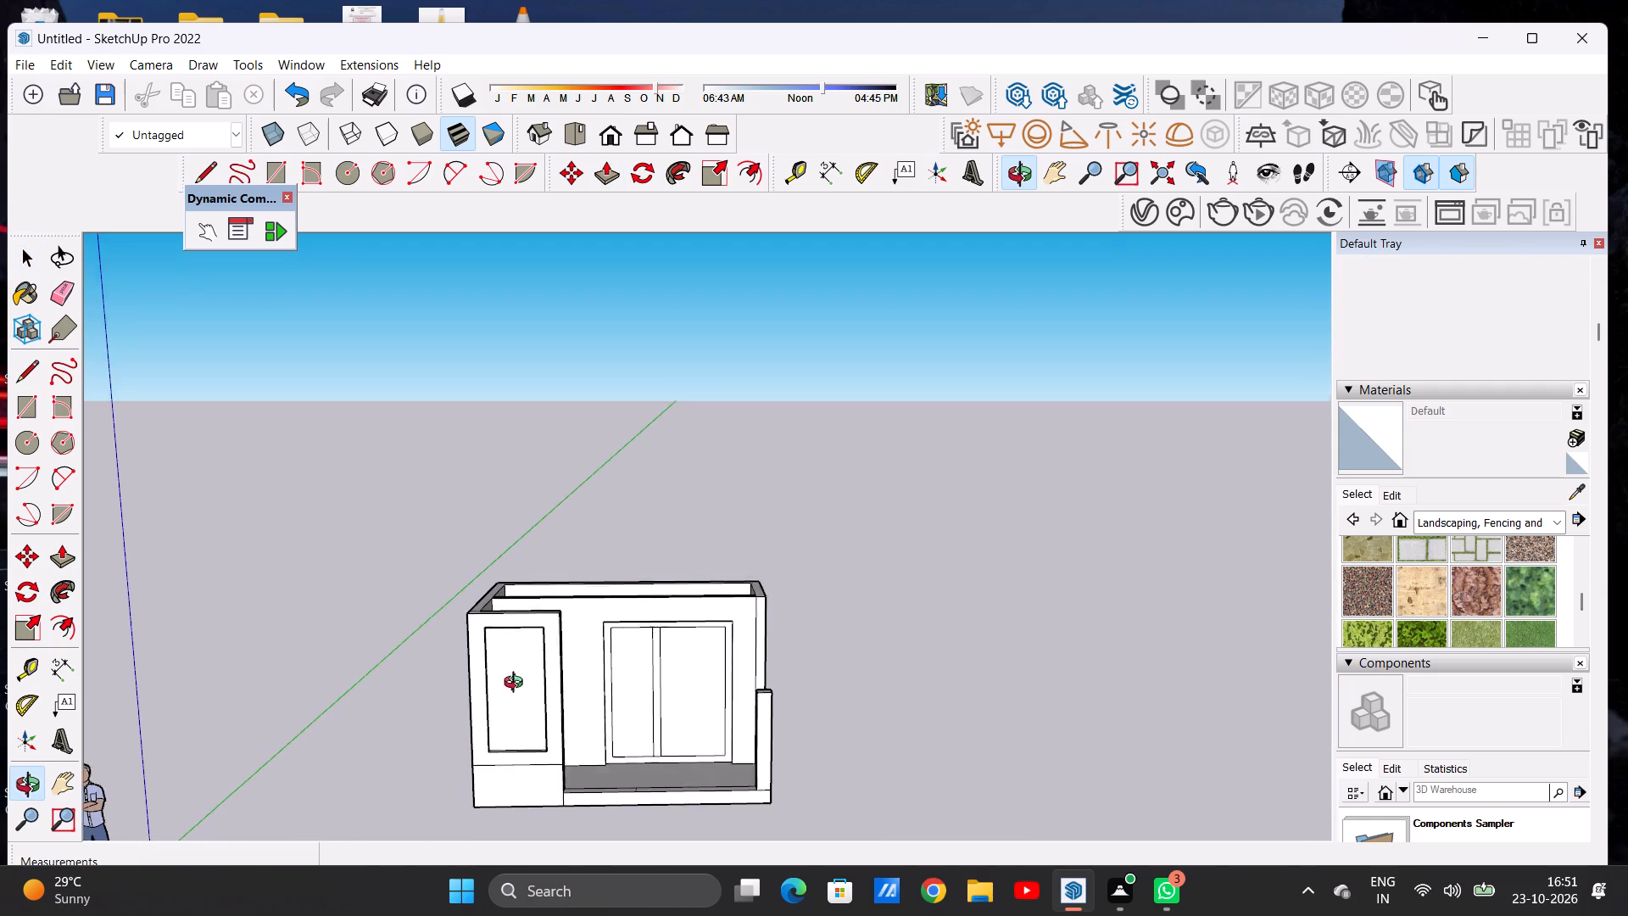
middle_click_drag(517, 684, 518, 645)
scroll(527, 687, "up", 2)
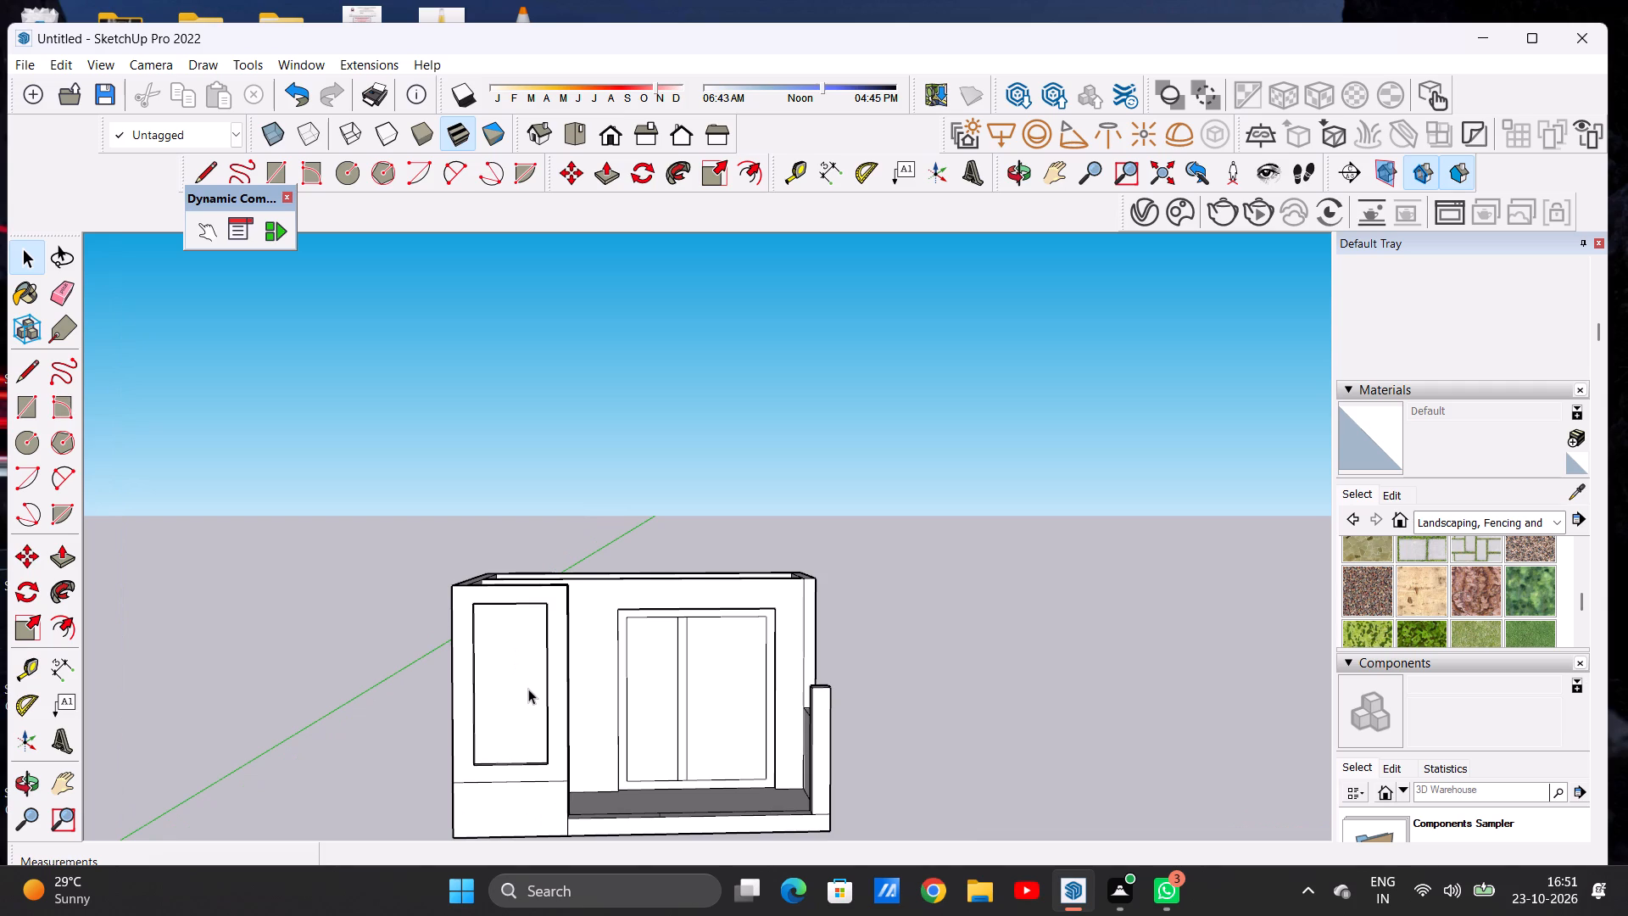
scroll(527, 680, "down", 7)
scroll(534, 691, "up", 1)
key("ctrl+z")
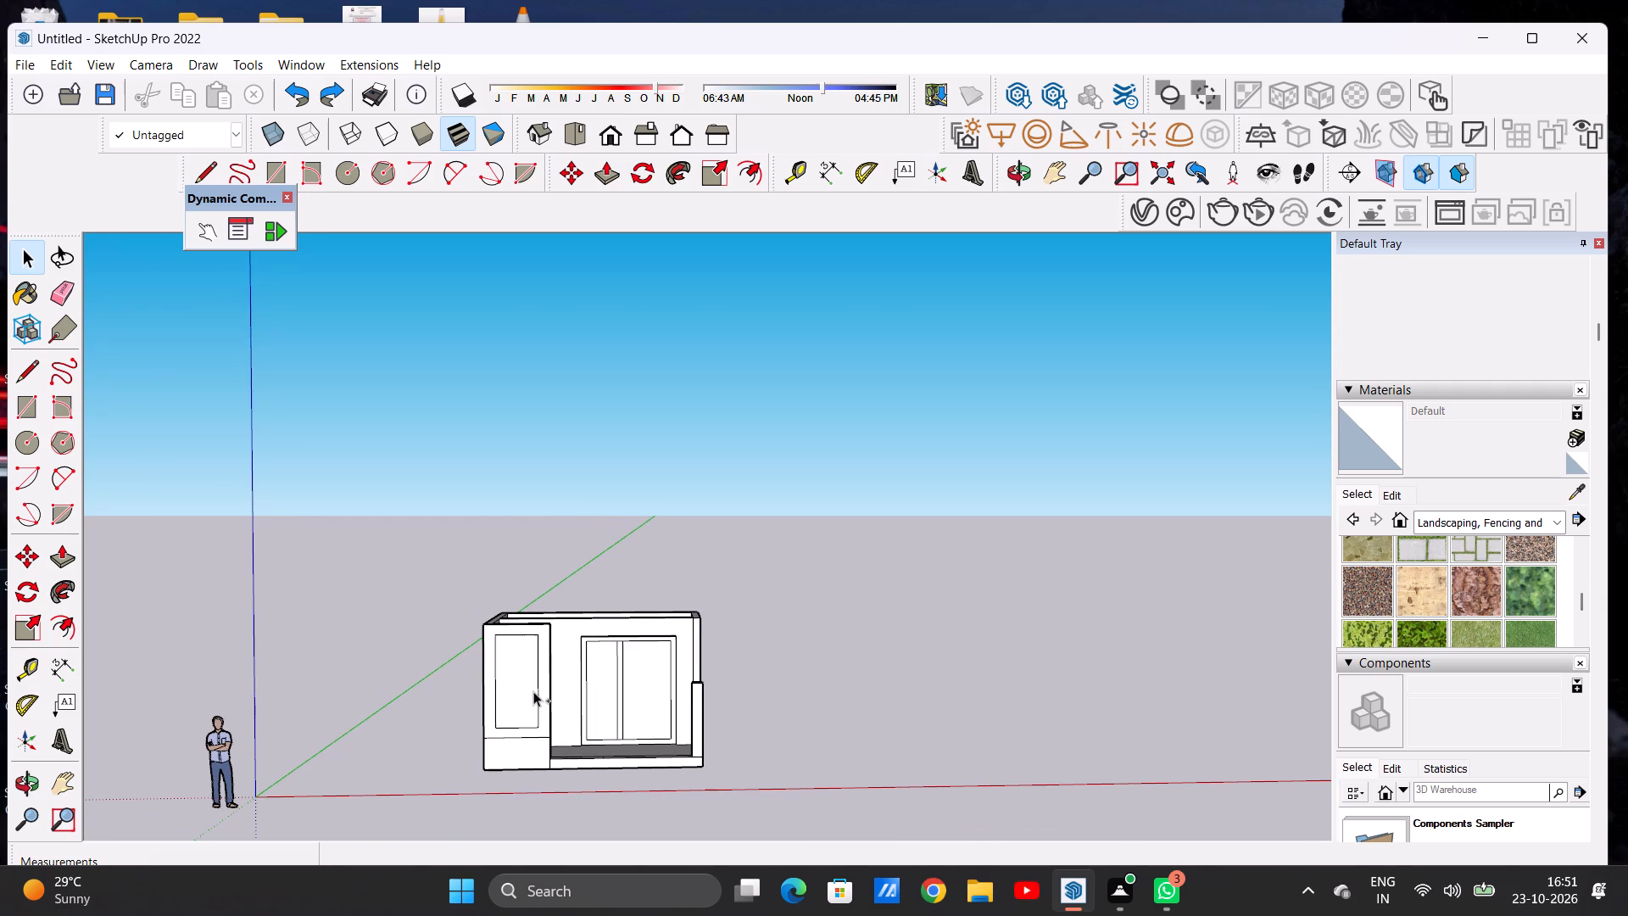
Undo the rectangle, the base line erasure and the horizontal line on the left block's front face.
key("ctrl+z")
key("ctrl+z")
scroll(537, 760, "up", 6)
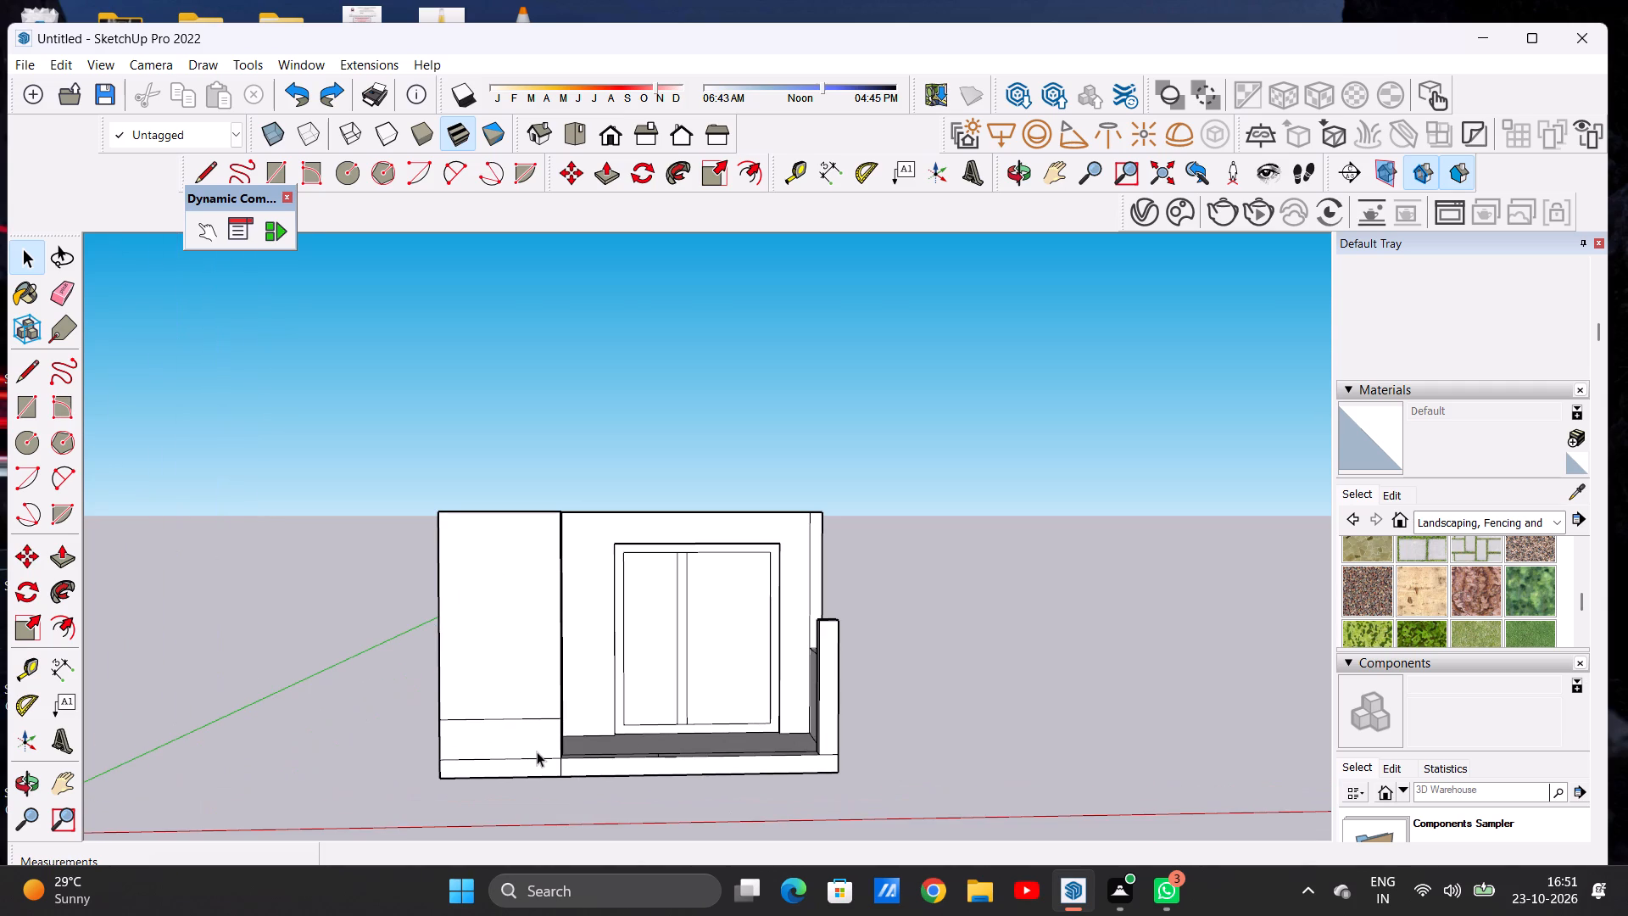
scroll(537, 751, "up", 4)
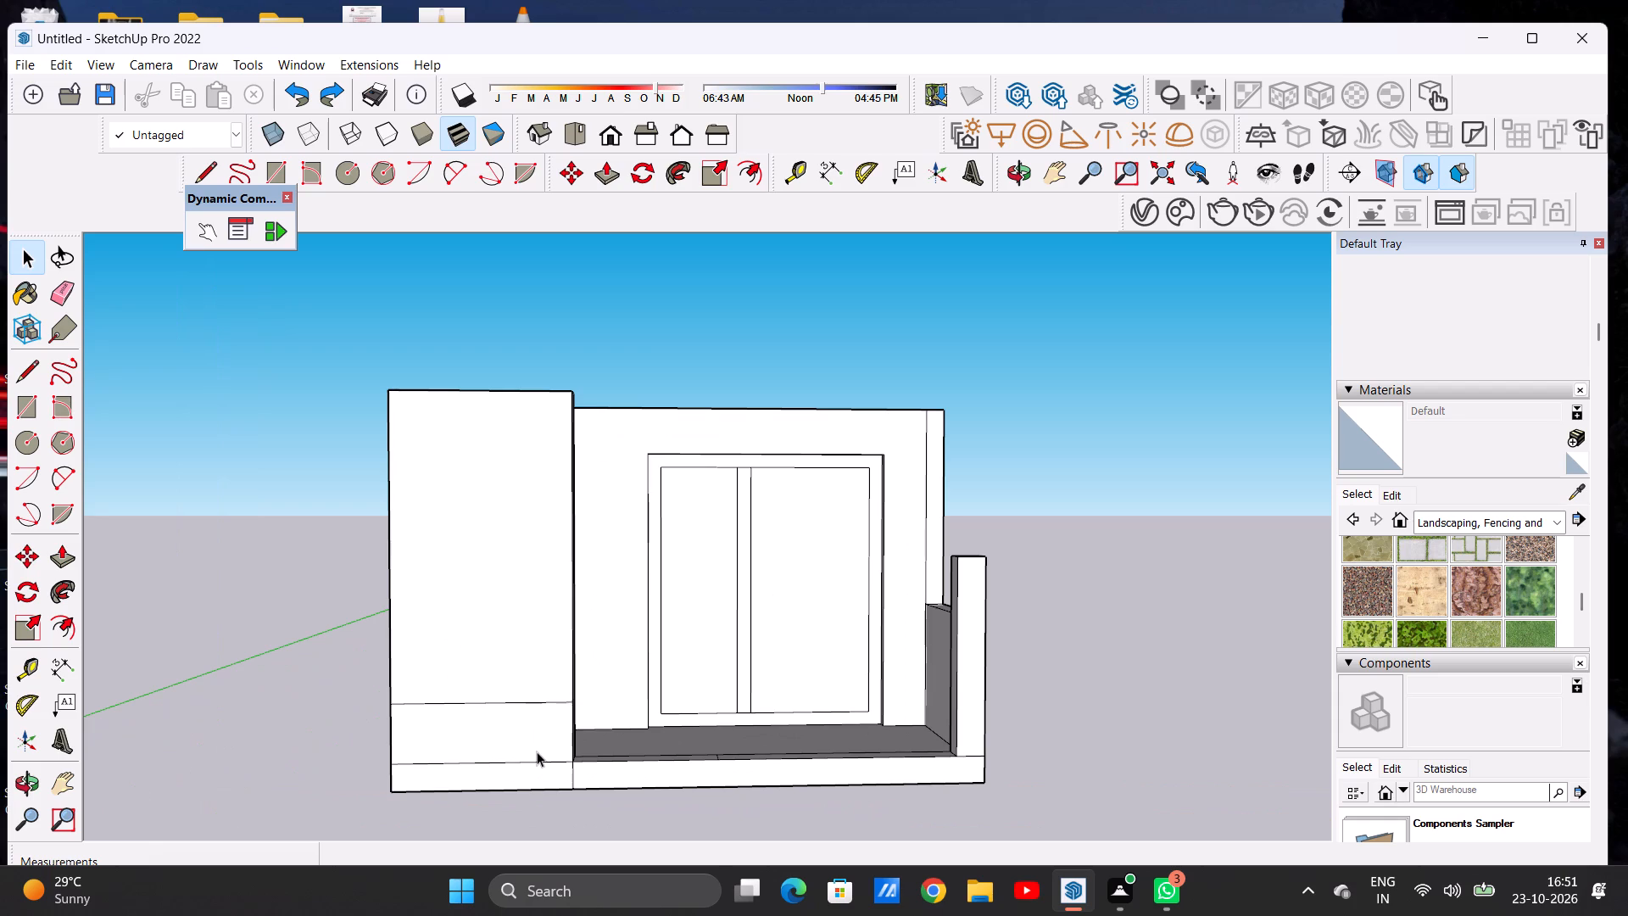
scroll(574, 732, "down", 6)
scroll(677, 776, "up", 3)
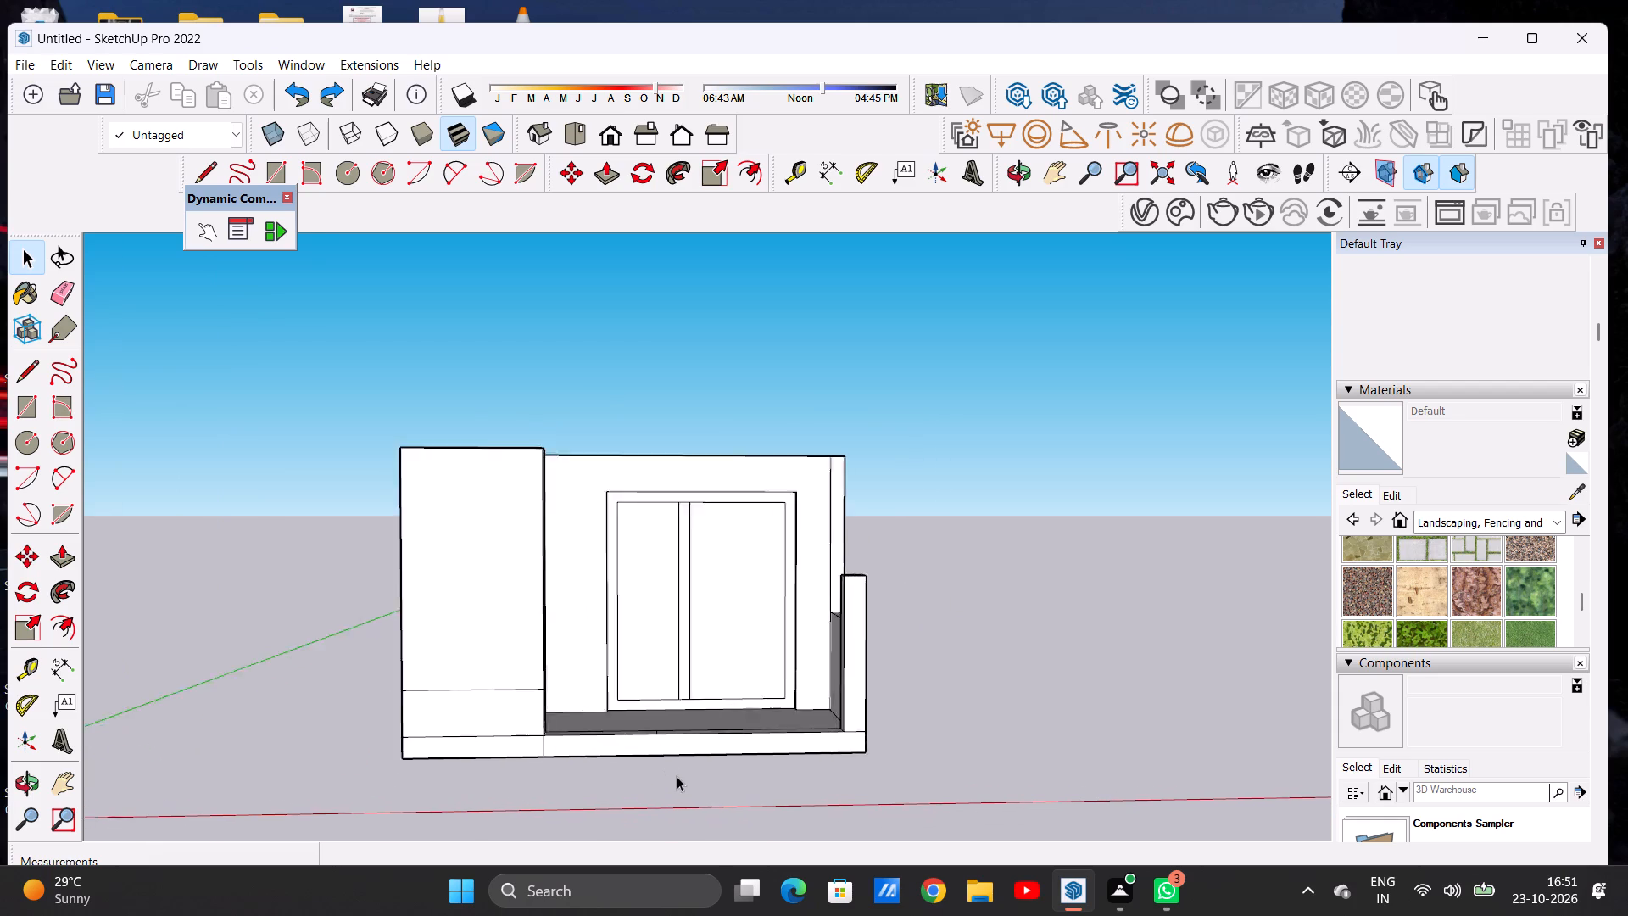
scroll(677, 776, "up", 3)
middle_click_drag(487, 702, 432, 801)
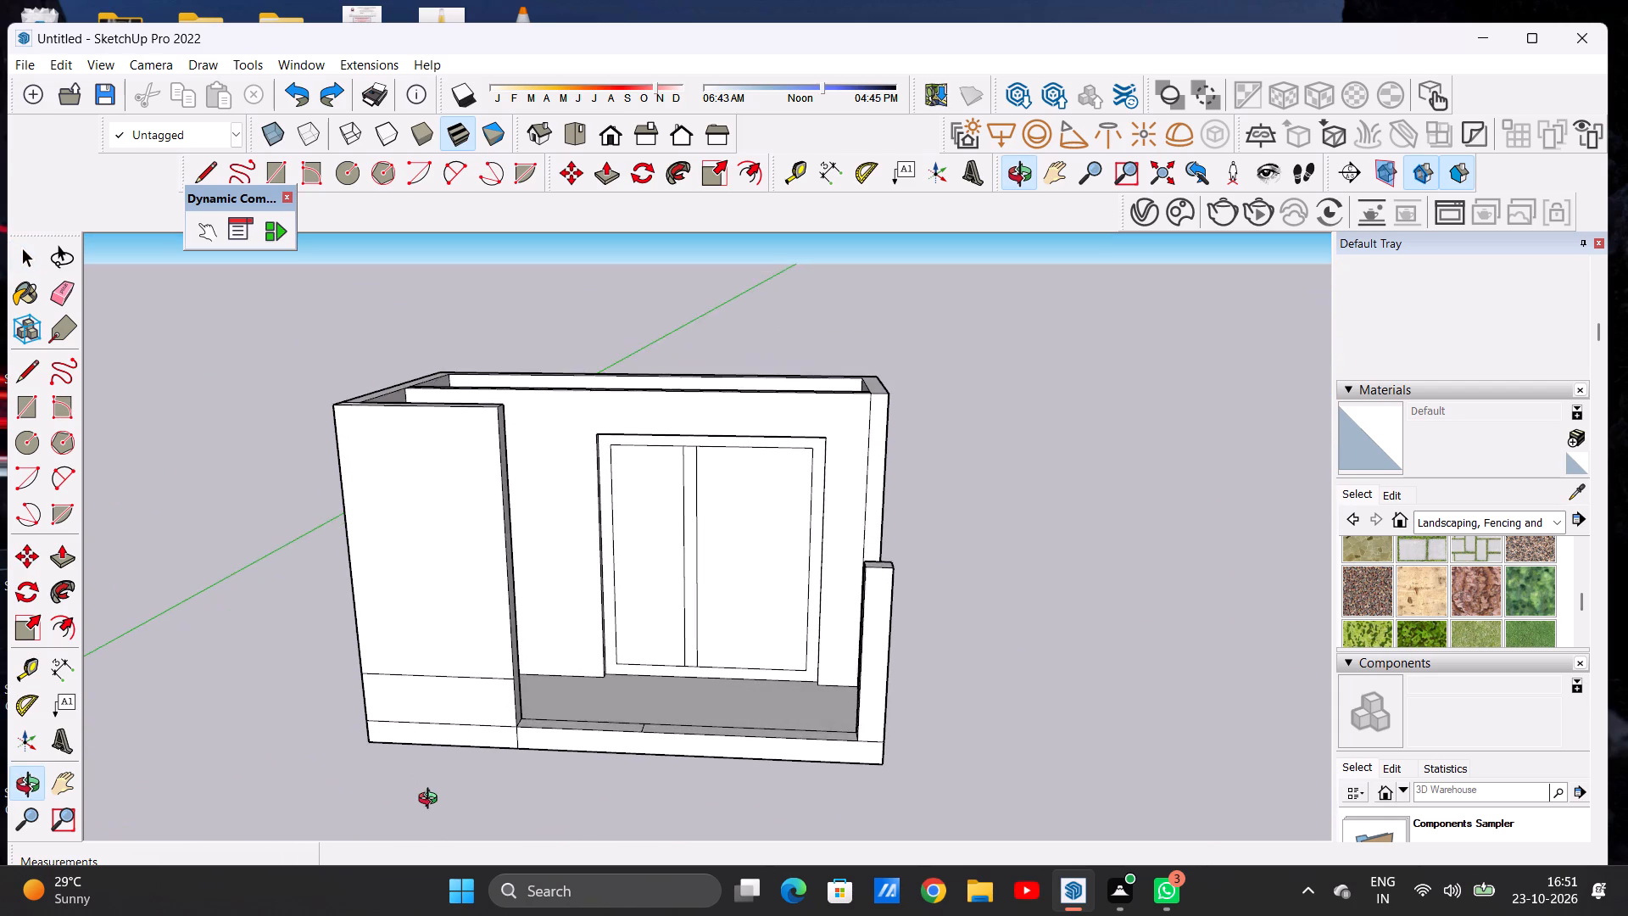
middle_click_drag(432, 801, 434, 787)
middle_click(436, 782)
scroll(477, 722, "up", 6)
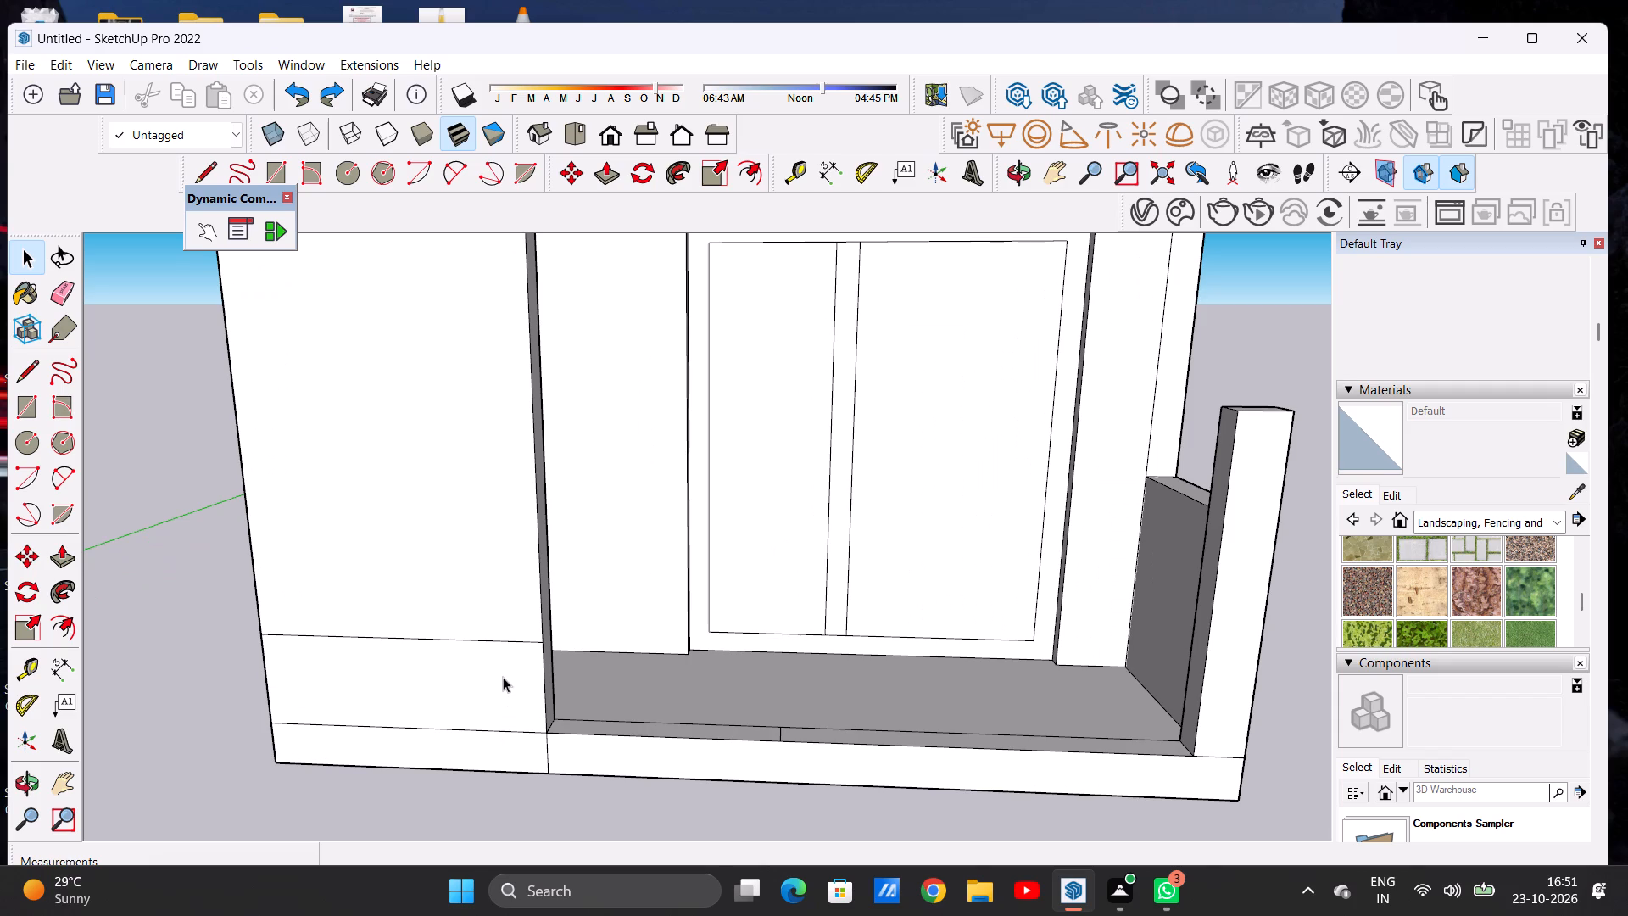
key("ctrl+z")
Draw a horizontal line across the full width of the left block's front face, a short distance above the base line.
key("l")
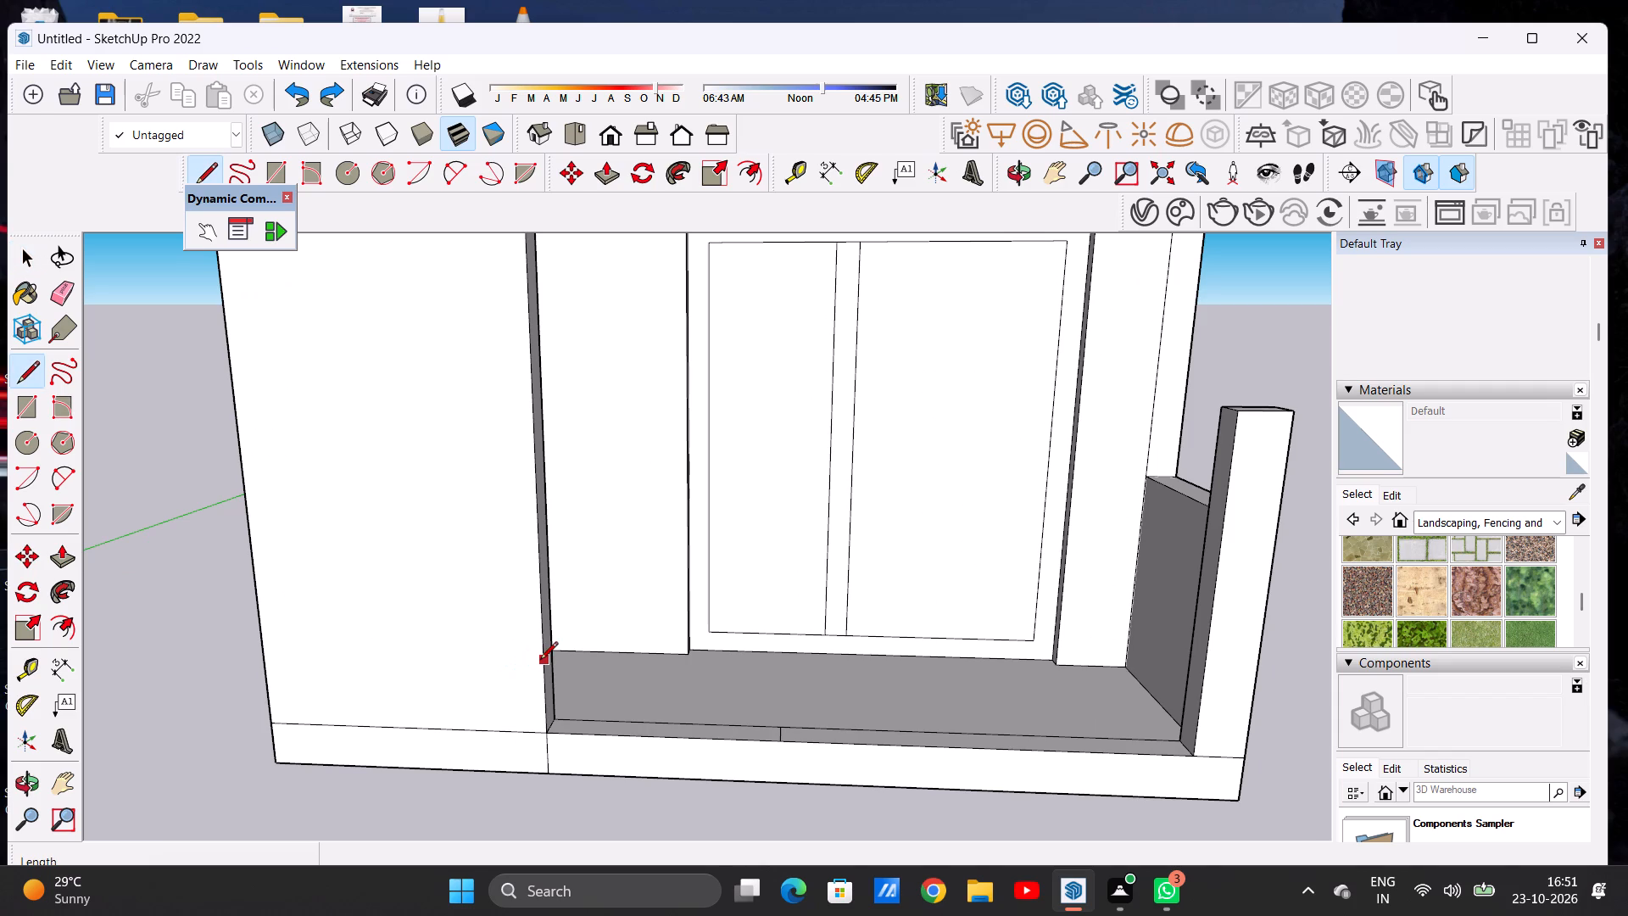
left_click(542, 660)
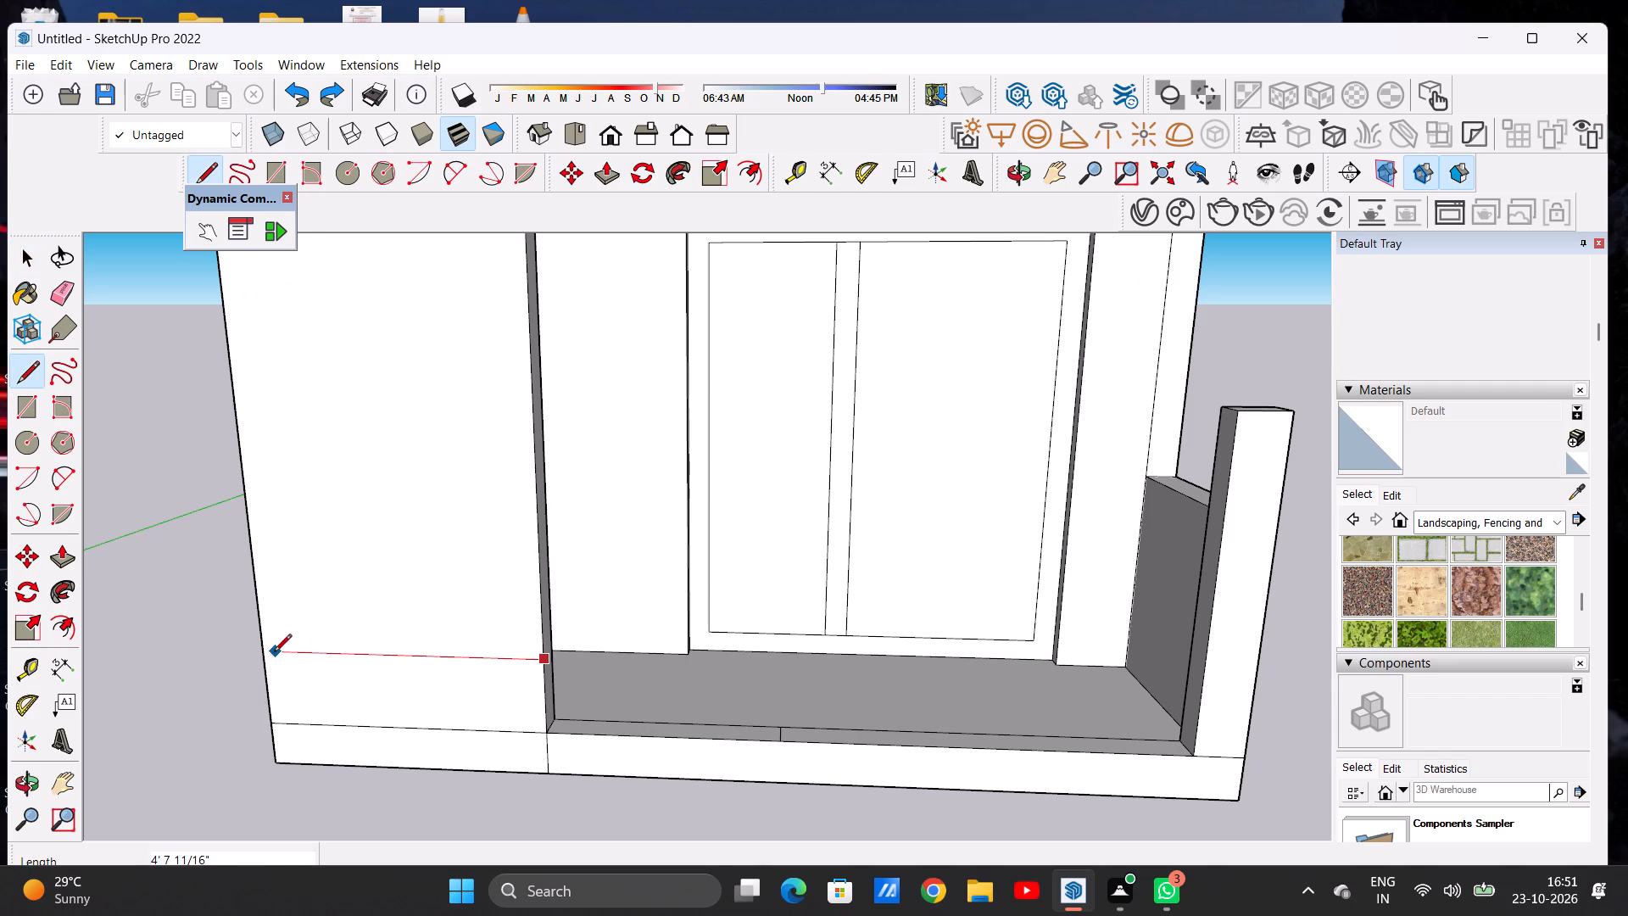
left_click(268, 651)
key("space")
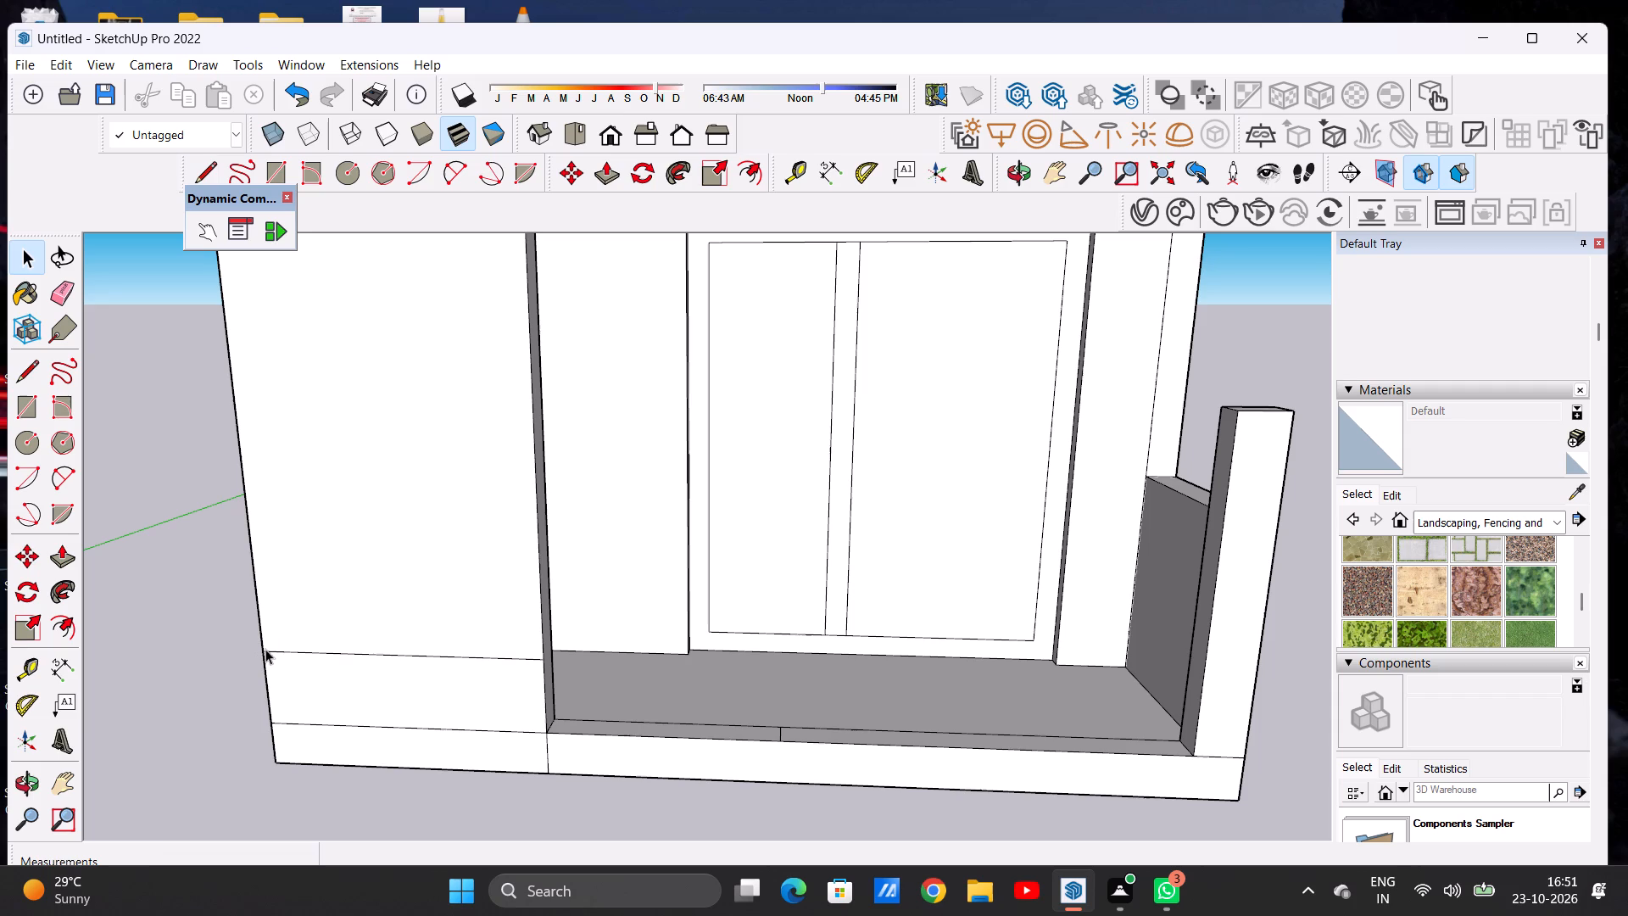
Erase the lower base line on the left block's front face, keeping the new horizontal line above it.
key("e")
left_click_drag(467, 723, 472, 731)
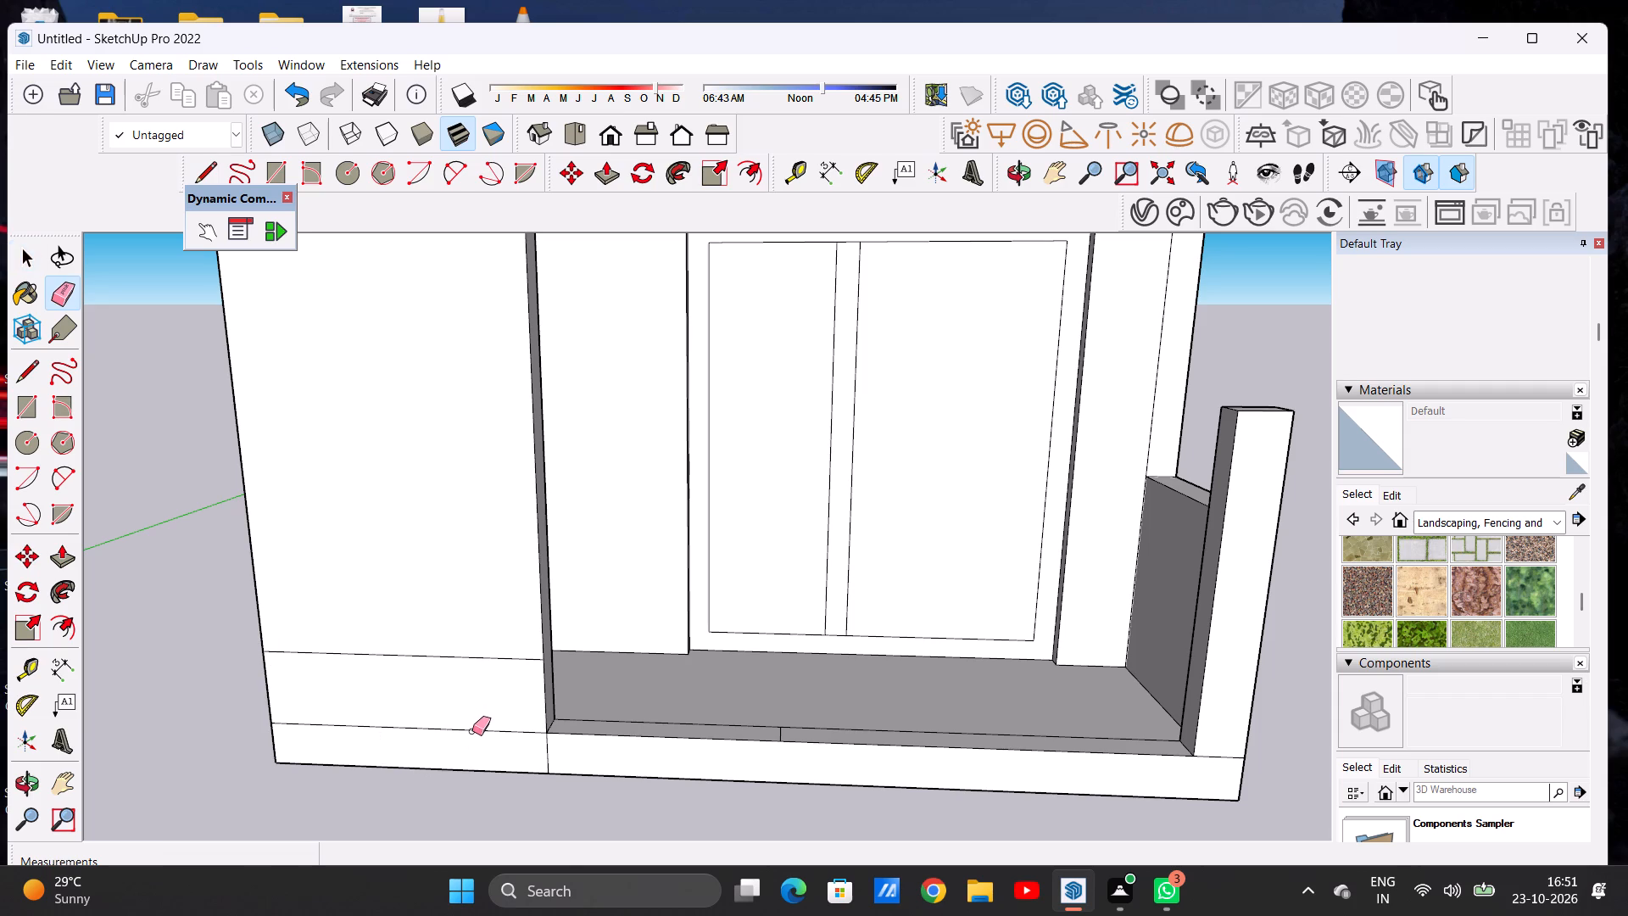
left_click_drag(472, 731, 474, 735)
key("space")
Draw a rectangle about 2' 9" wide by 6' 9" high on the left block's front face, standing on the horizontal line.
scroll(434, 723, "down", 14)
middle_click_drag(495, 730, 572, 695)
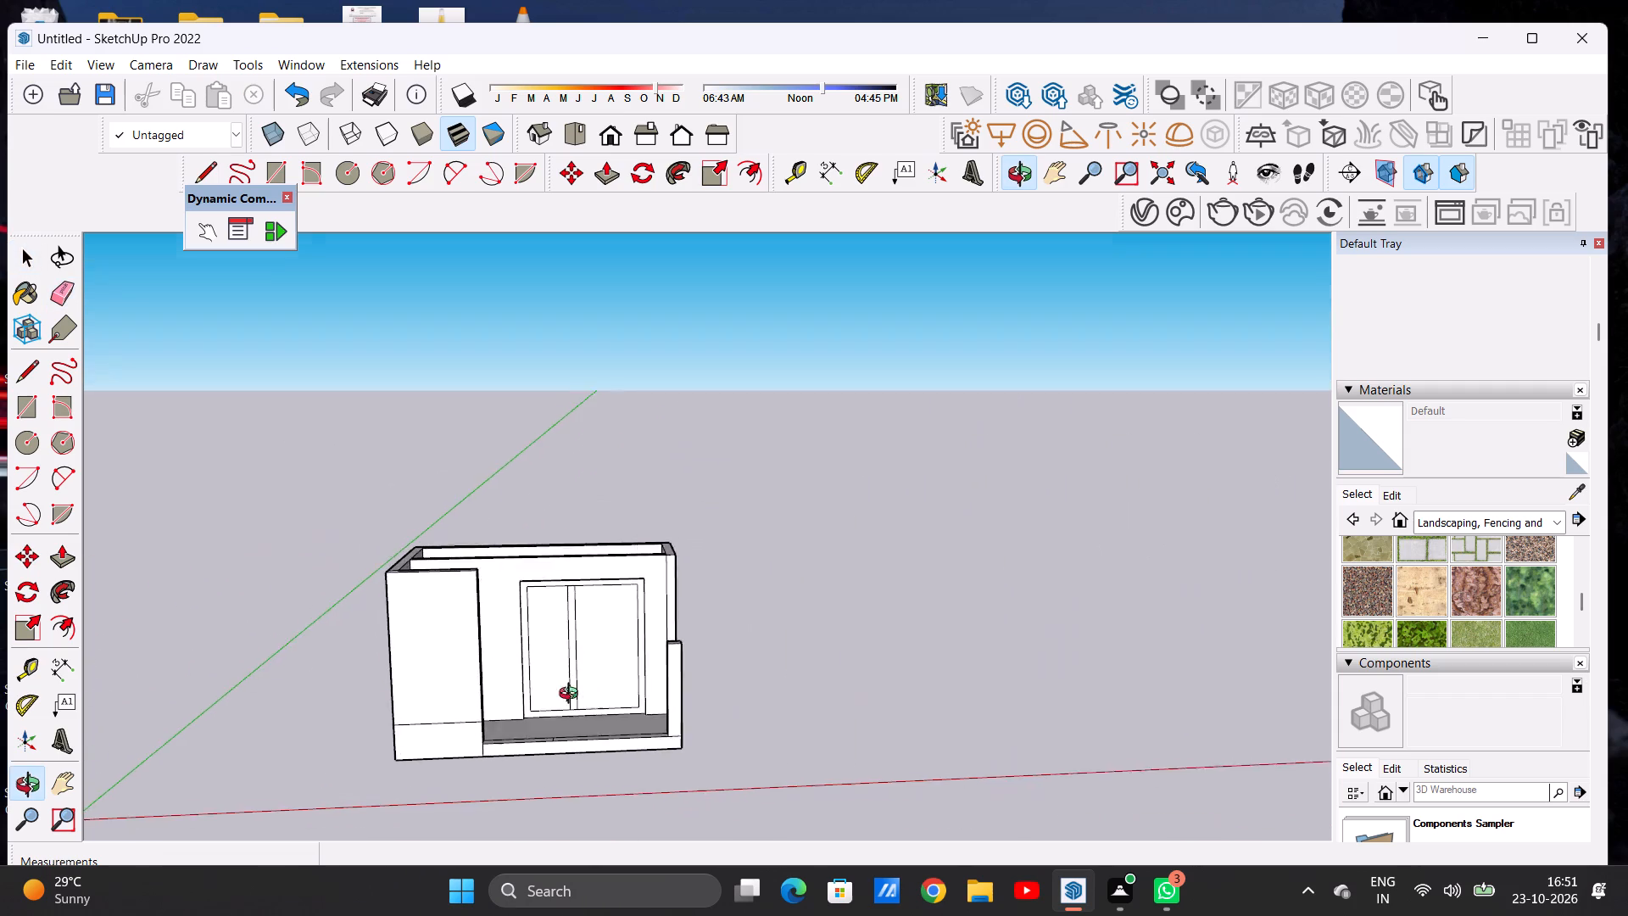
middle_click_drag(572, 695, 577, 656)
scroll(423, 668, "up", 4)
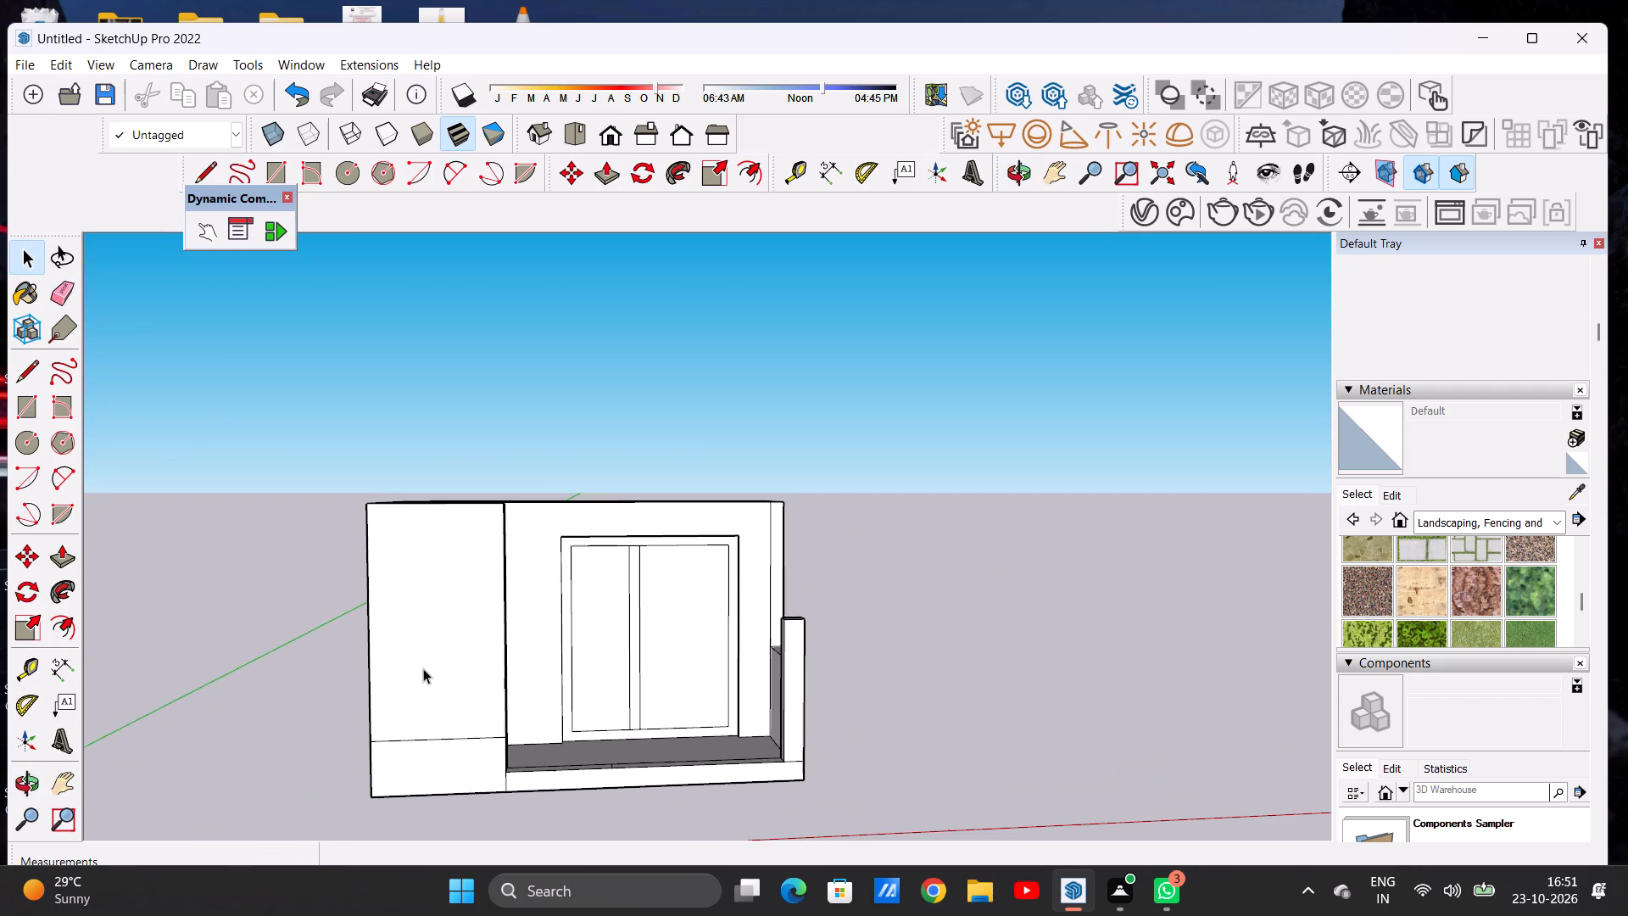
key("r")
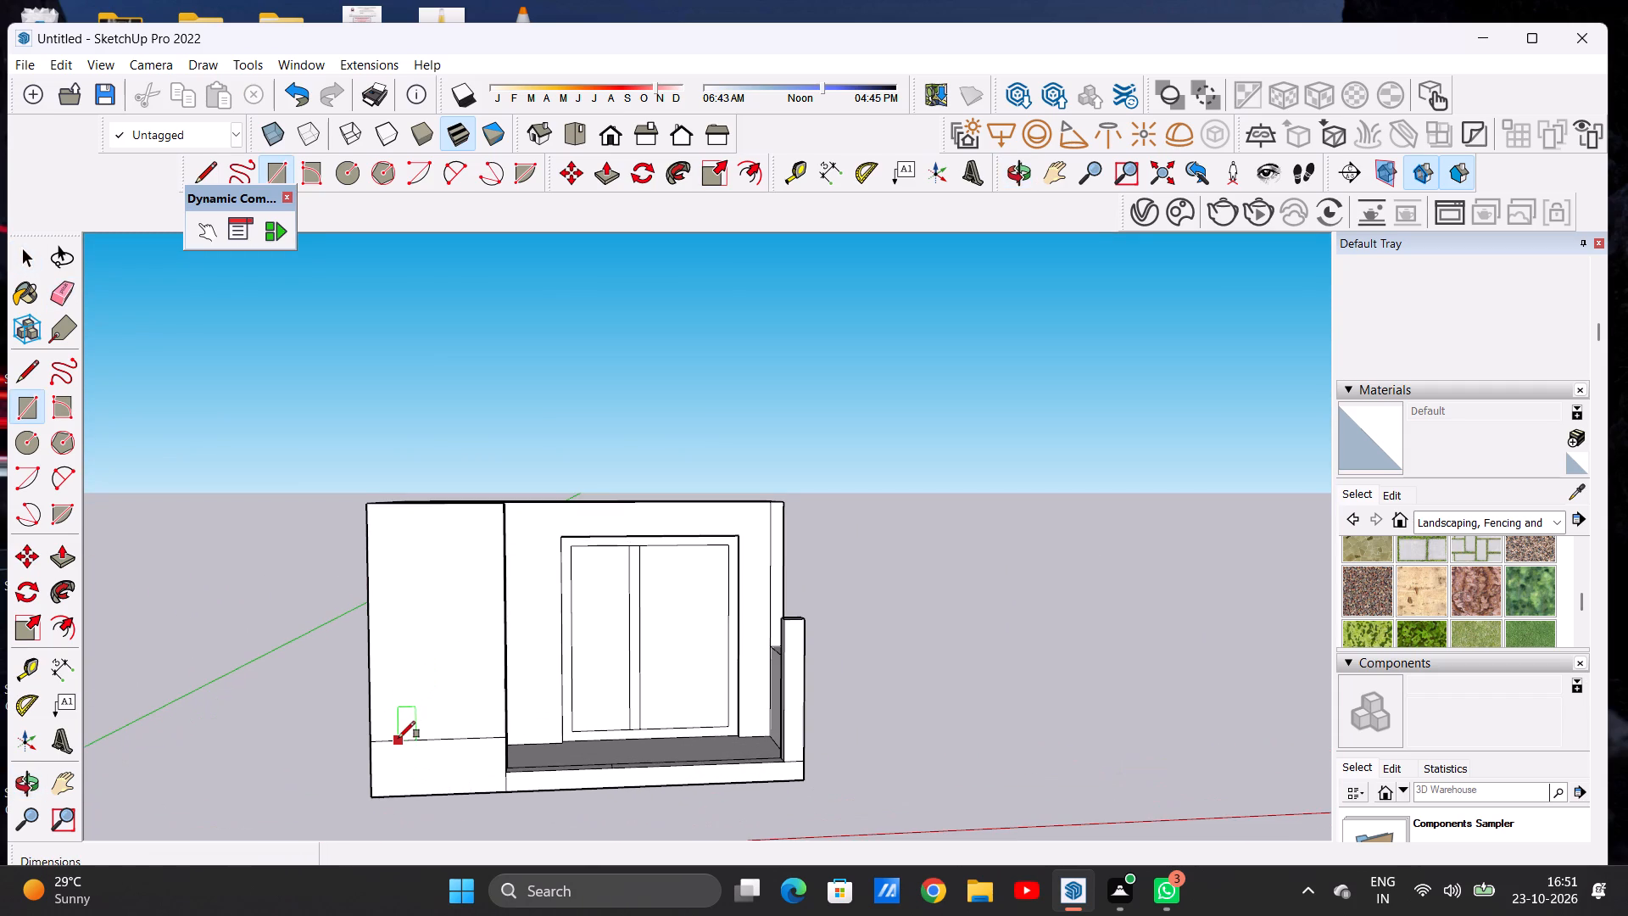
left_click(399, 738)
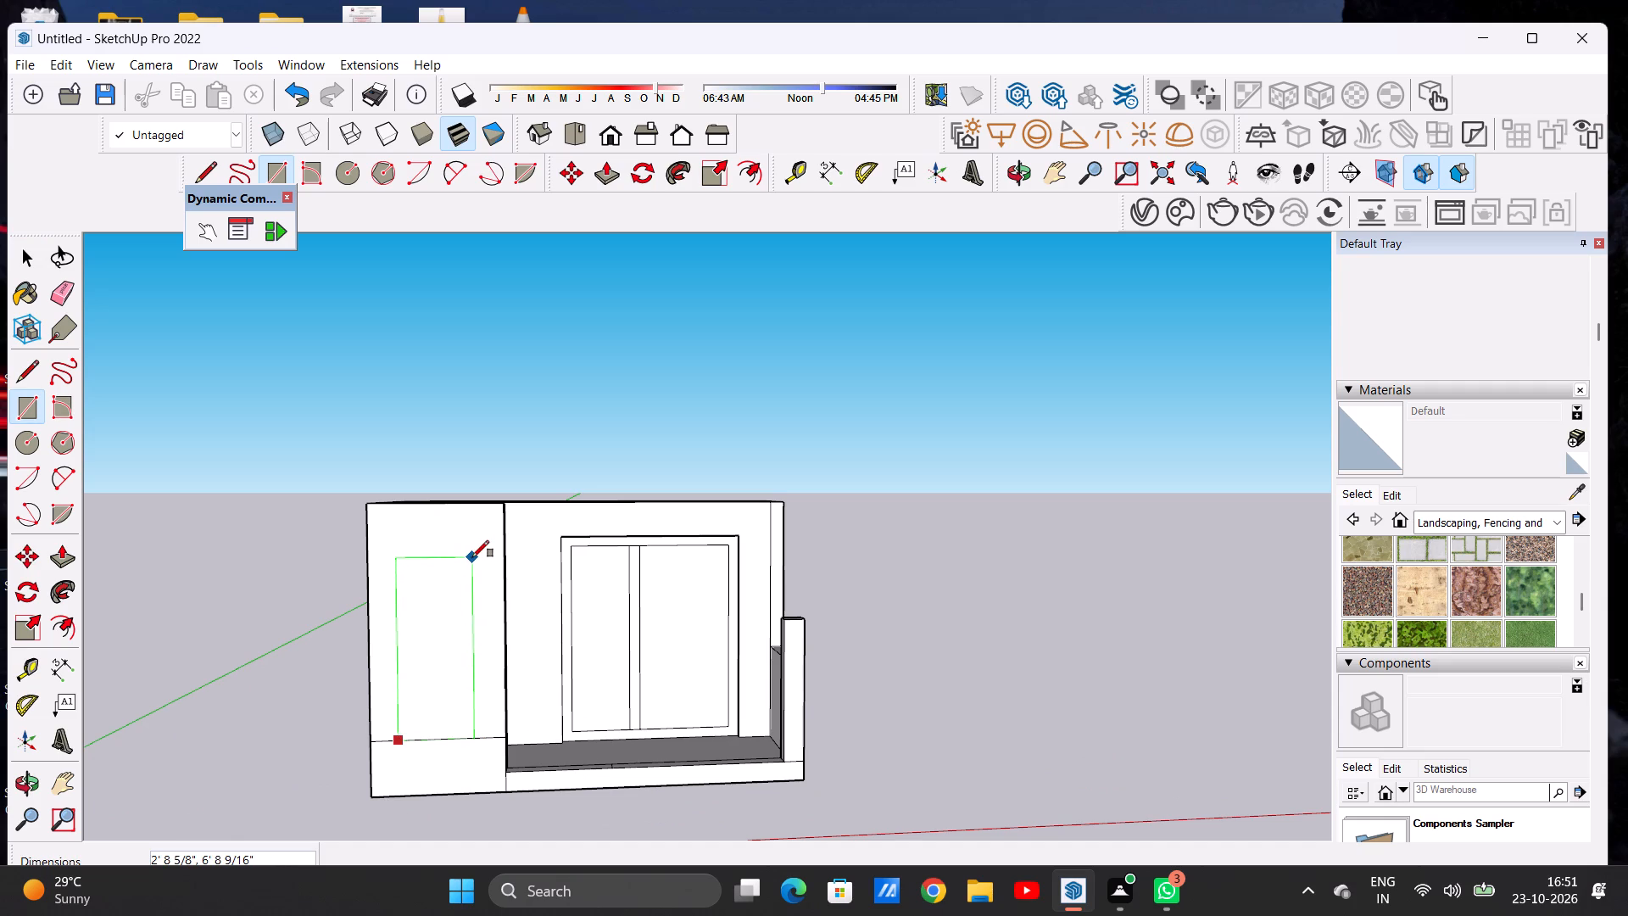
left_click(472, 557)
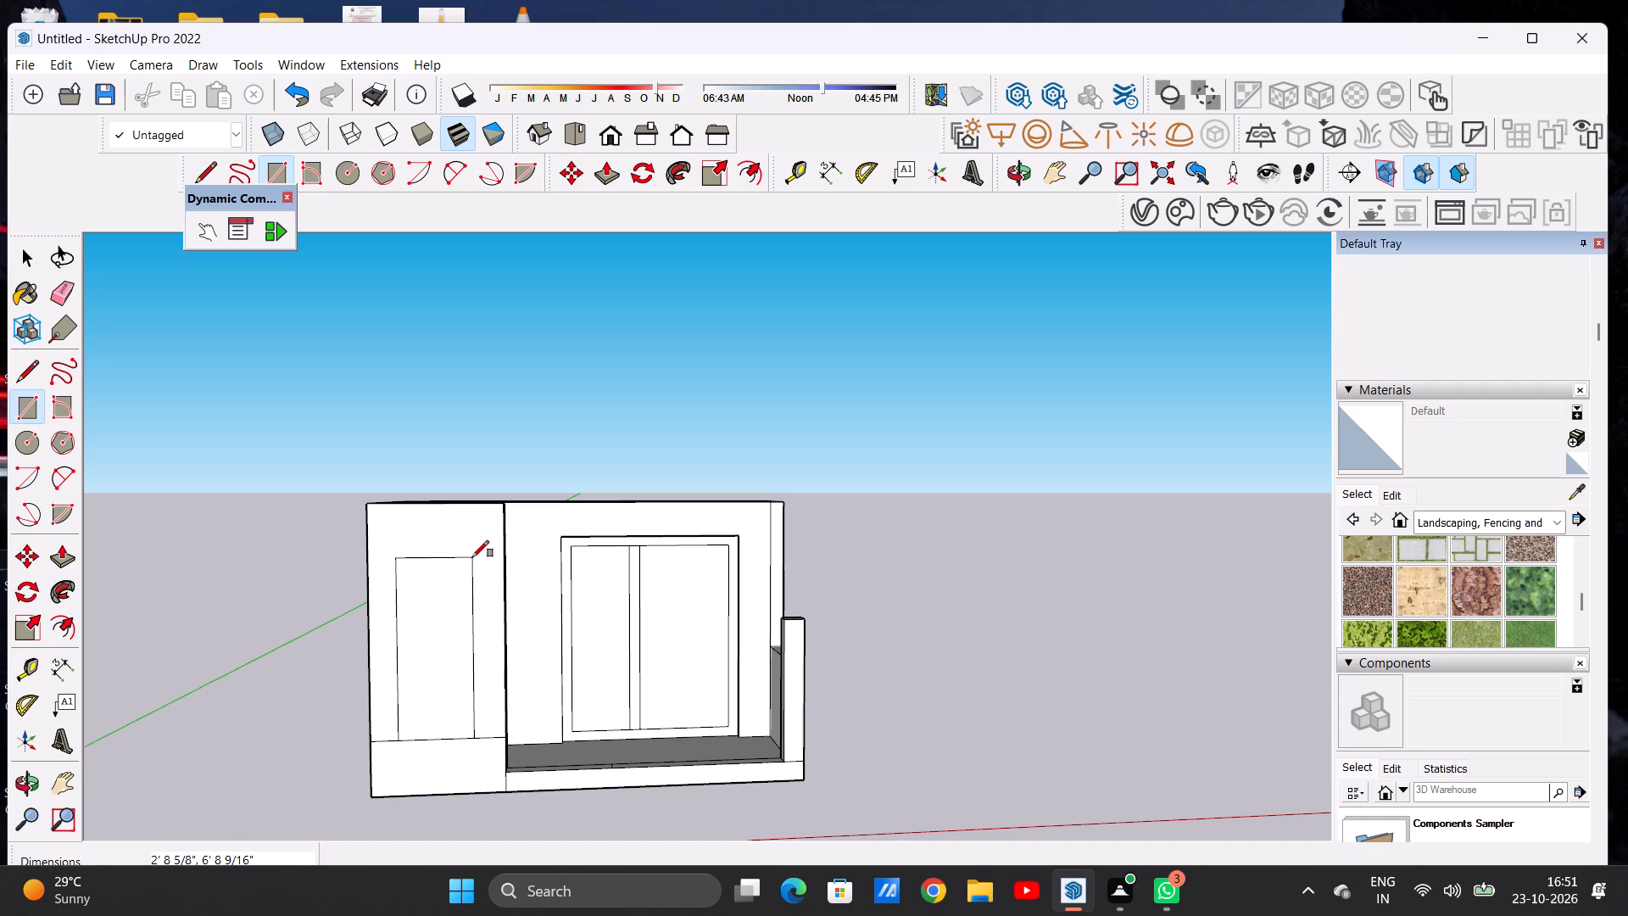
key("space")
Push the tops of the outer walls and the left block's front wall down by about 4 3/16" to one level.
scroll(434, 744, "down", 5)
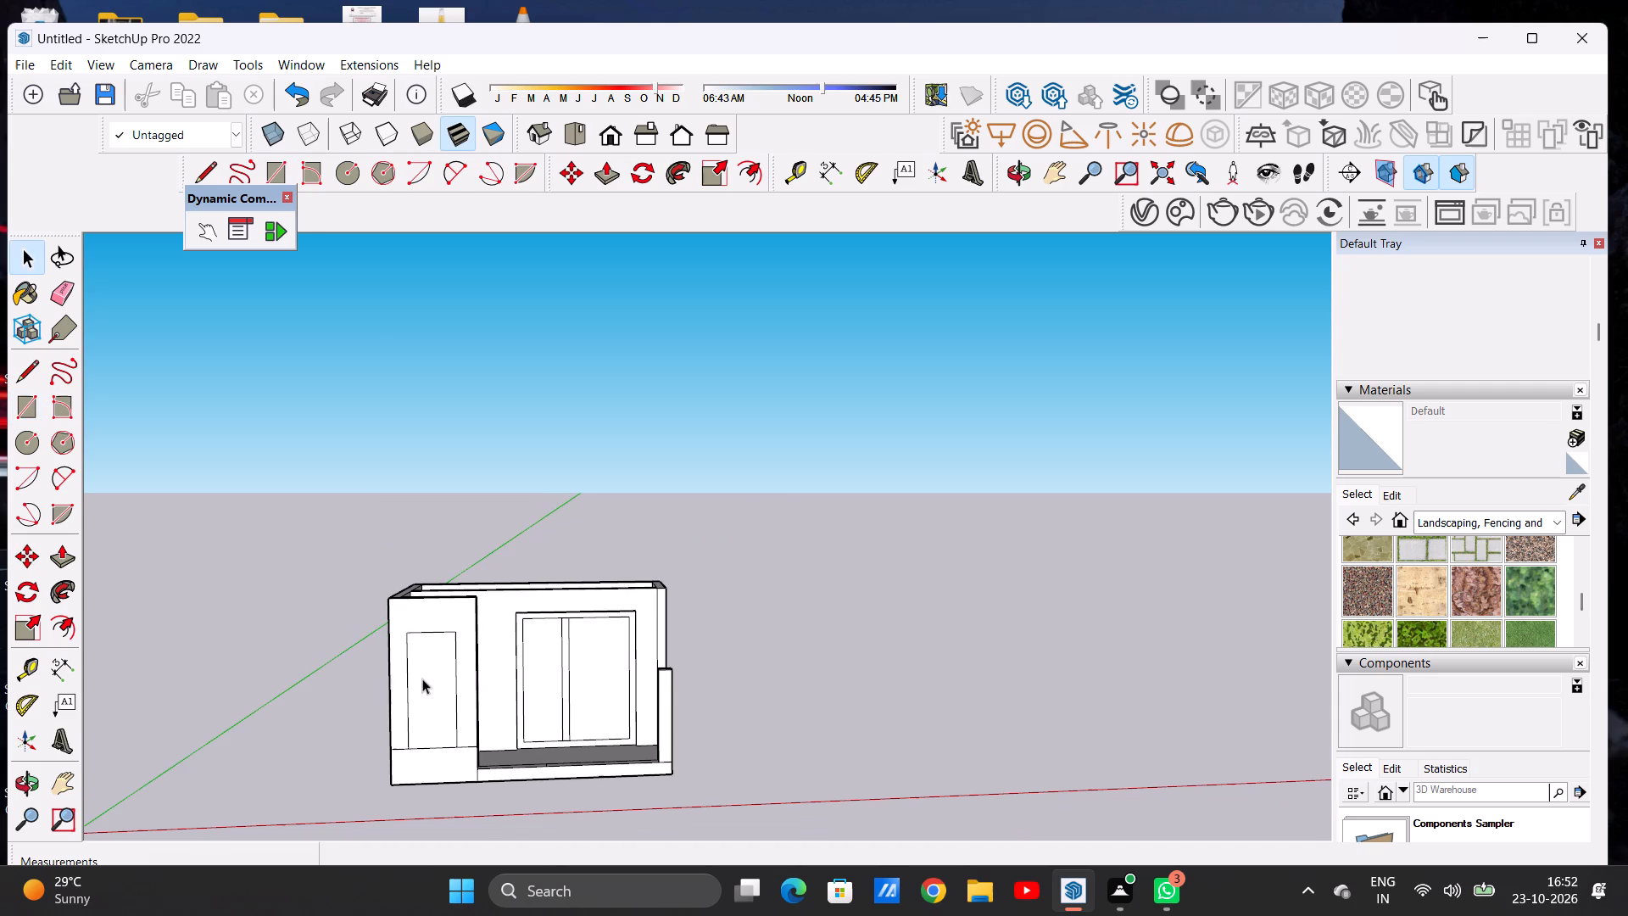
scroll(462, 615, "up", 1)
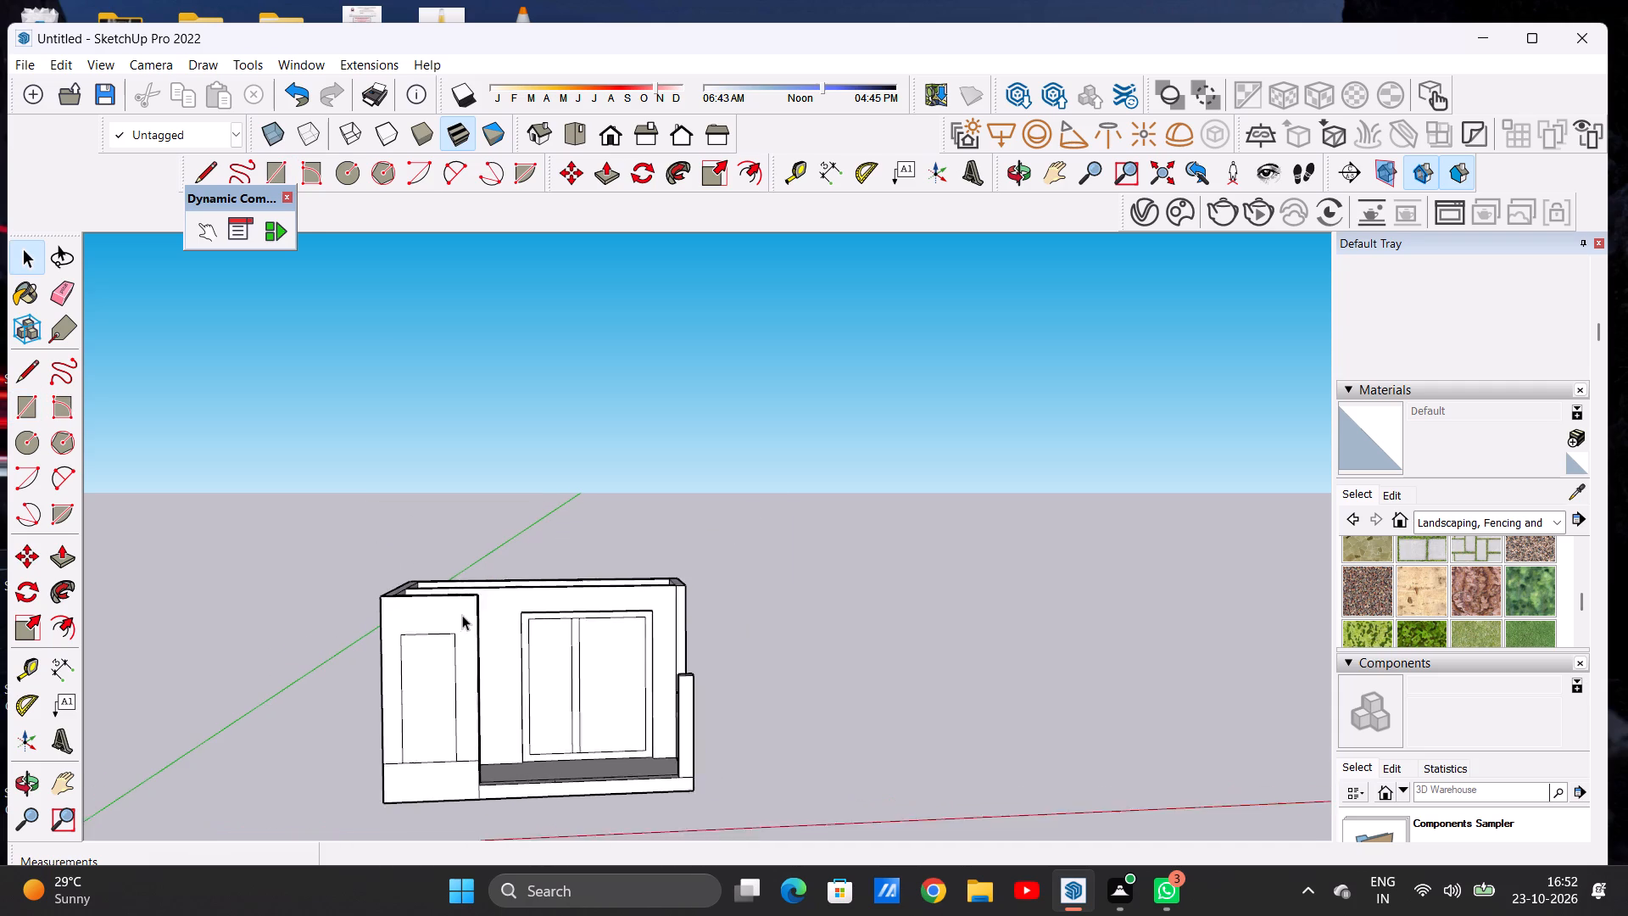
scroll(462, 615, "up", 4)
middle_click_drag(481, 677, 511, 818)
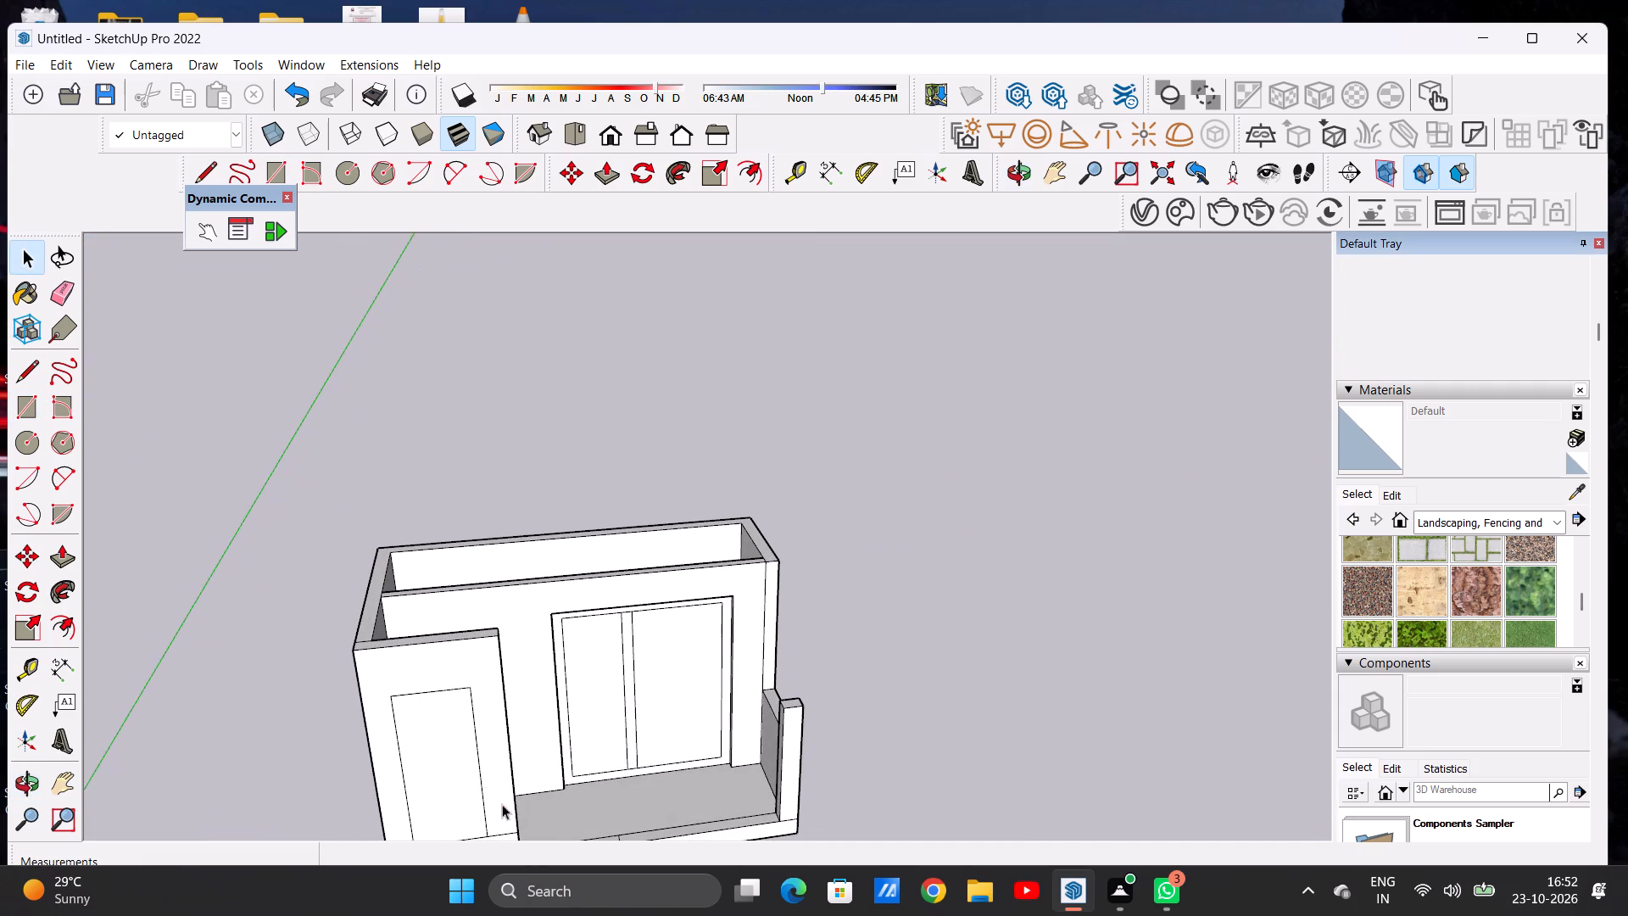
scroll(427, 694, "up", 1)
key("p")
scroll(358, 629, "up", 9)
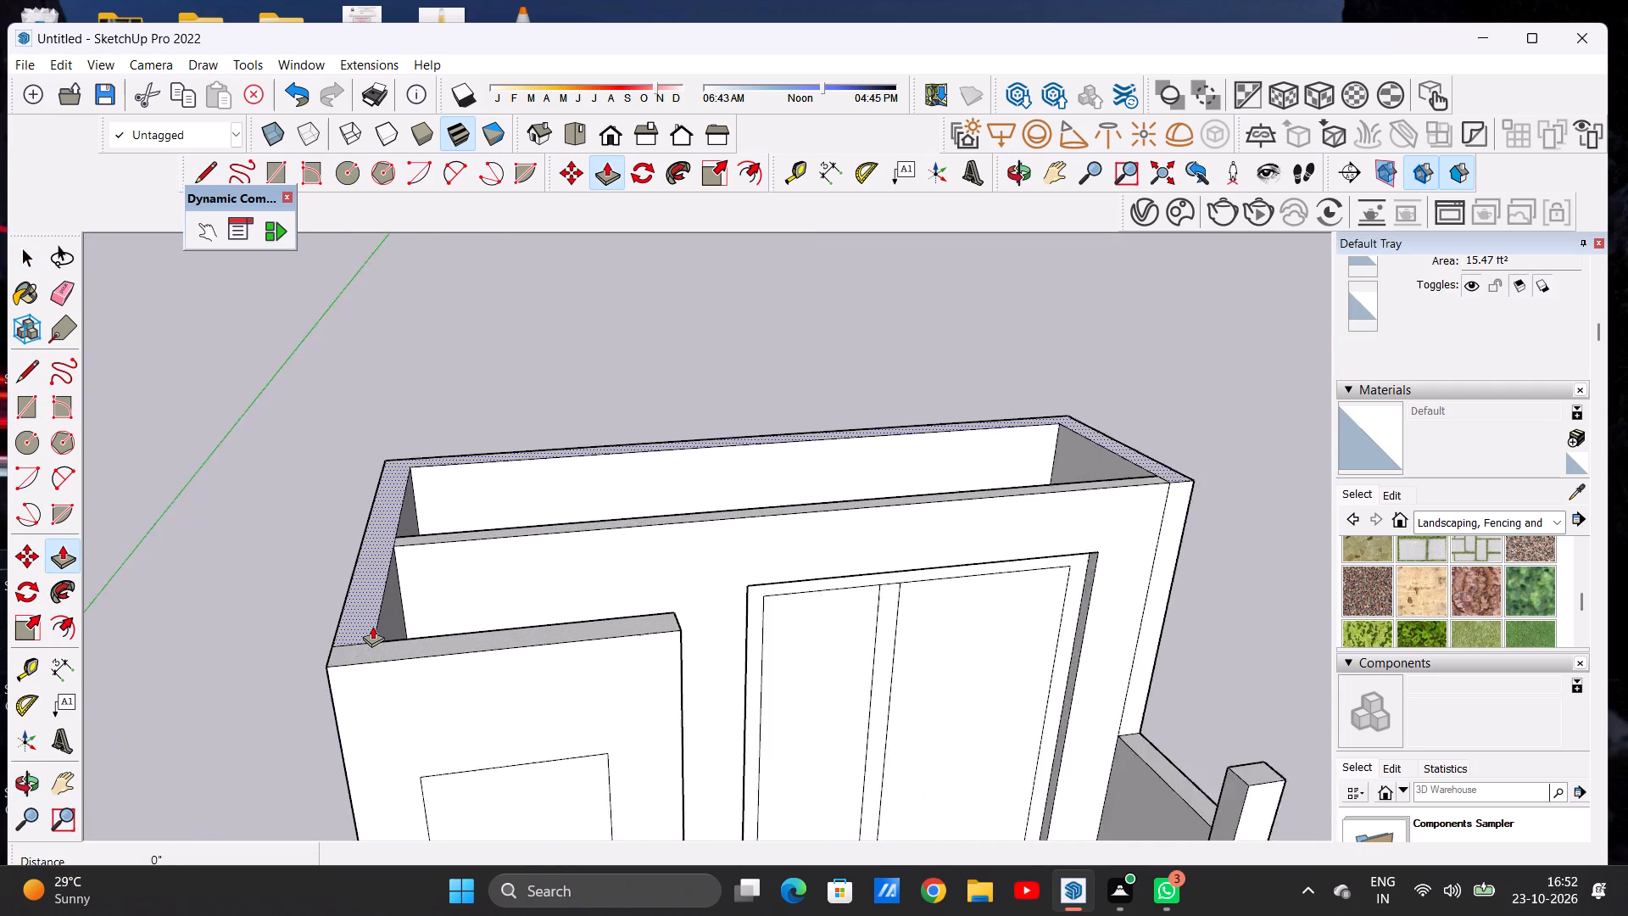
scroll(372, 626, "up", 4)
left_click(348, 617)
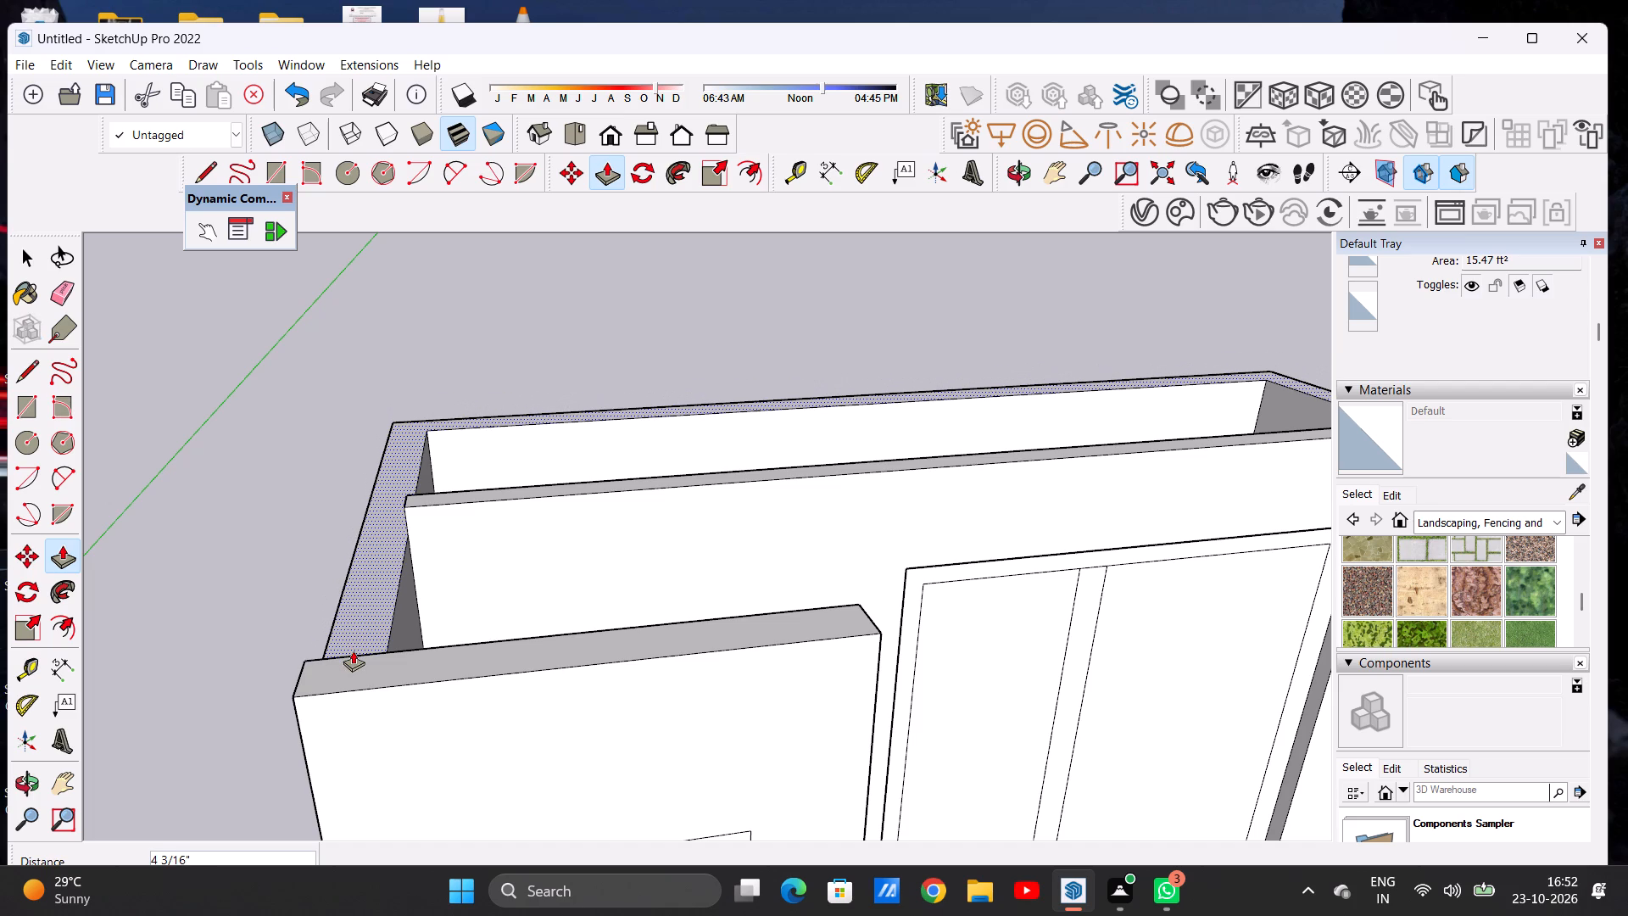
left_click(353, 651)
left_click(333, 670)
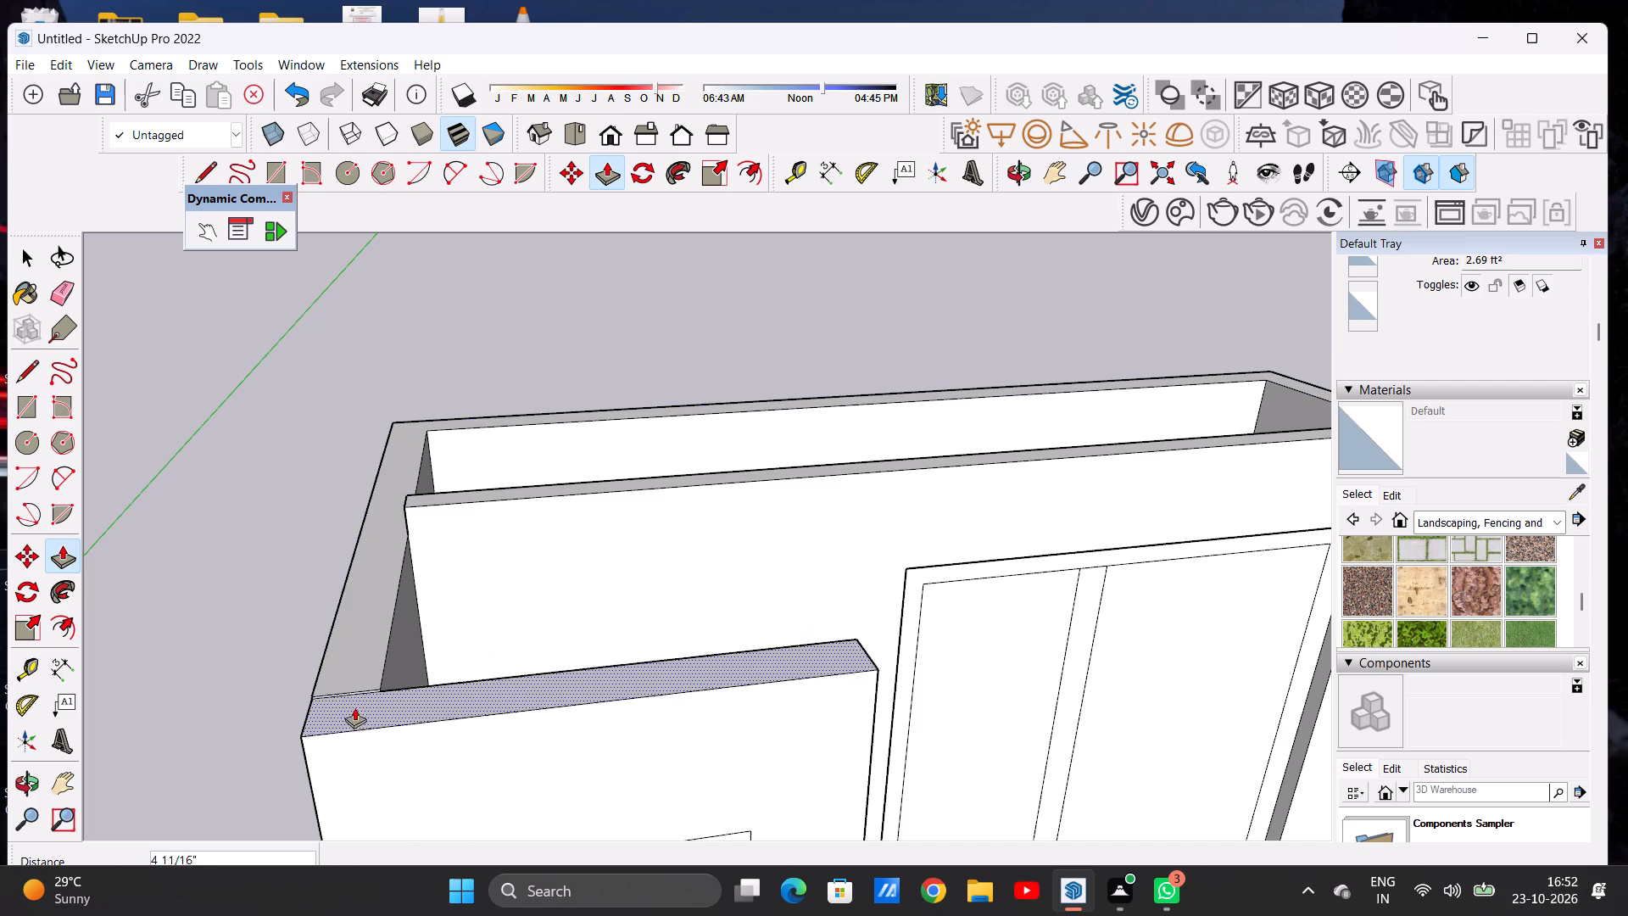
left_click(381, 687)
Push the top of the recessed front wall containing the large opening down by about 4 3/16", flush with the outer walls.
scroll(362, 665, "down", 13)
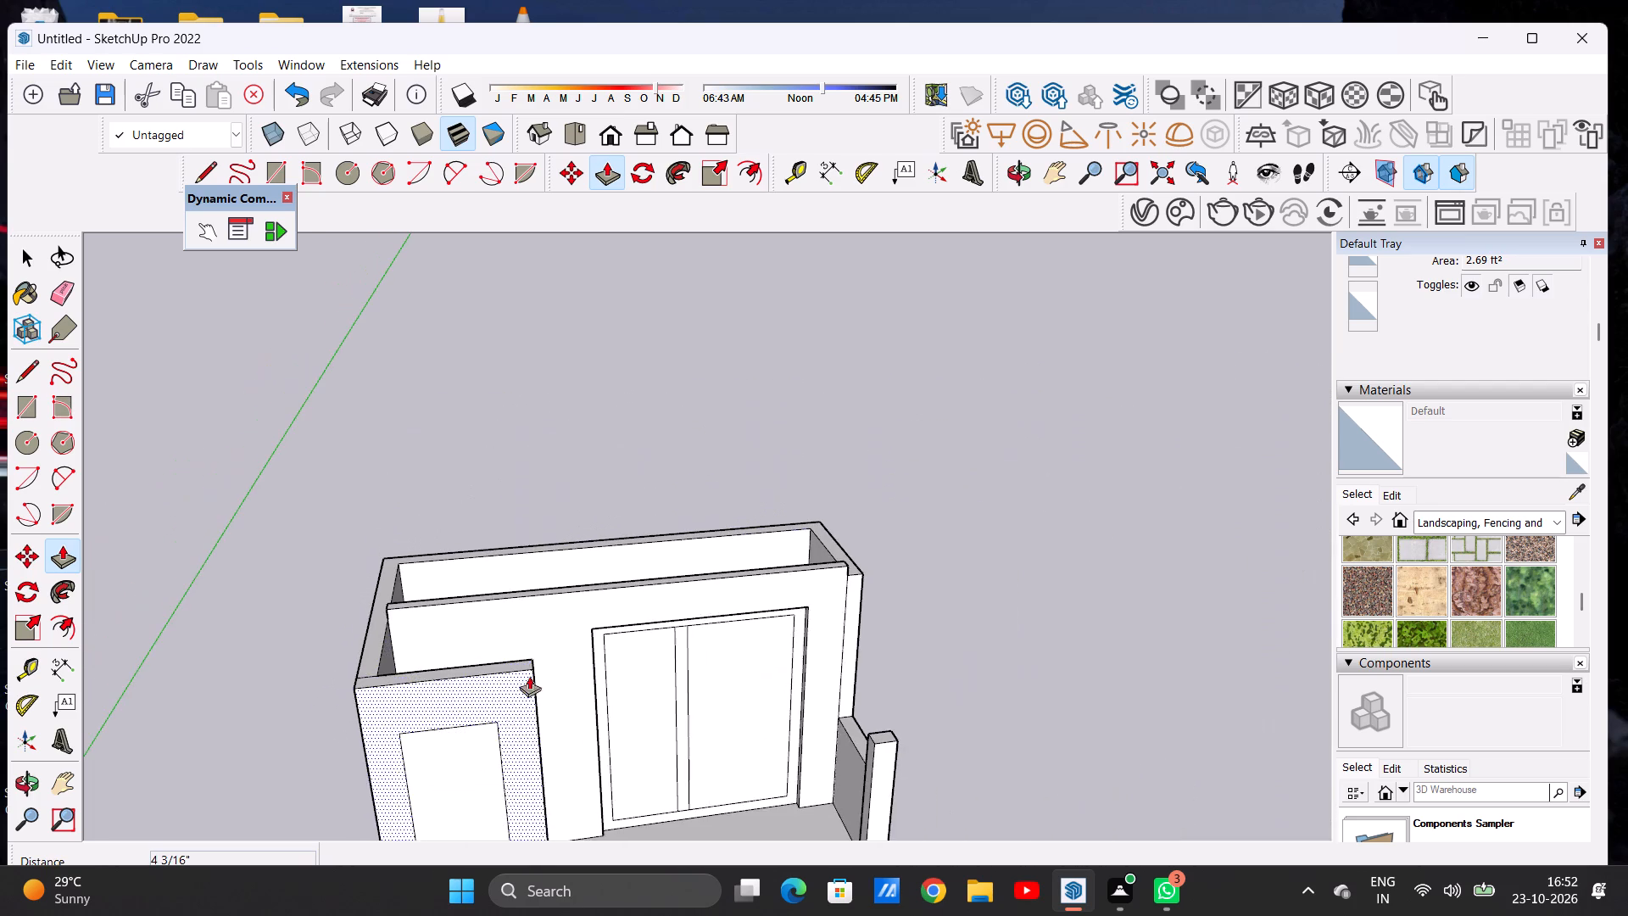
middle_click_drag(794, 675, 676, 517)
scroll(915, 583, "up", 2)
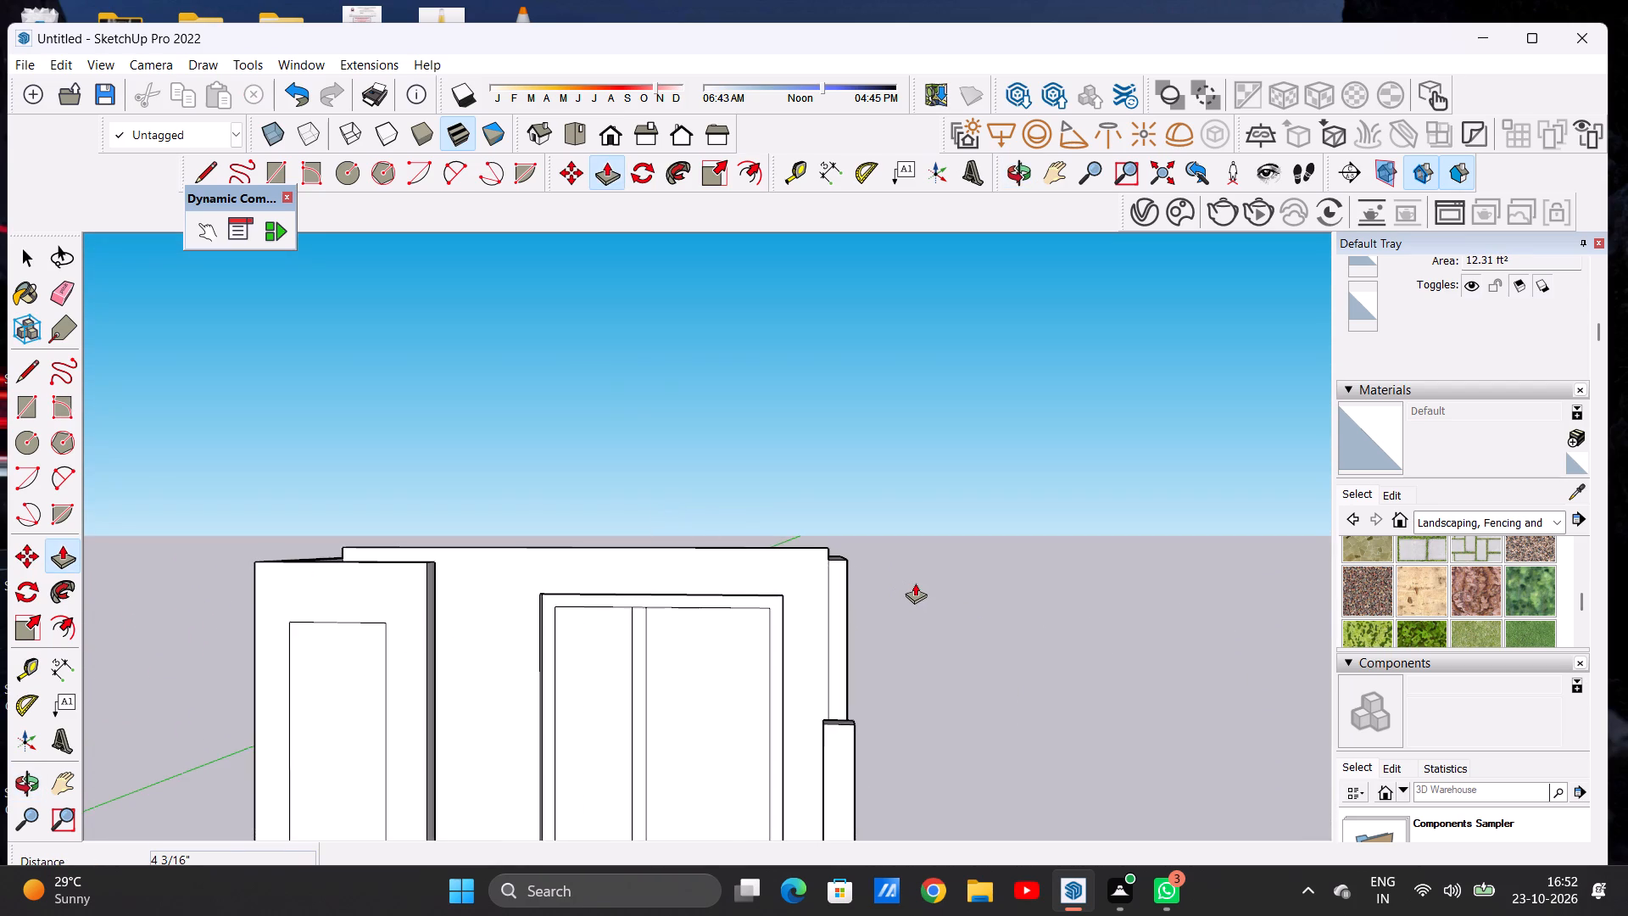
scroll(922, 554, "down", 6)
middle_click_drag(962, 594, 835, 784)
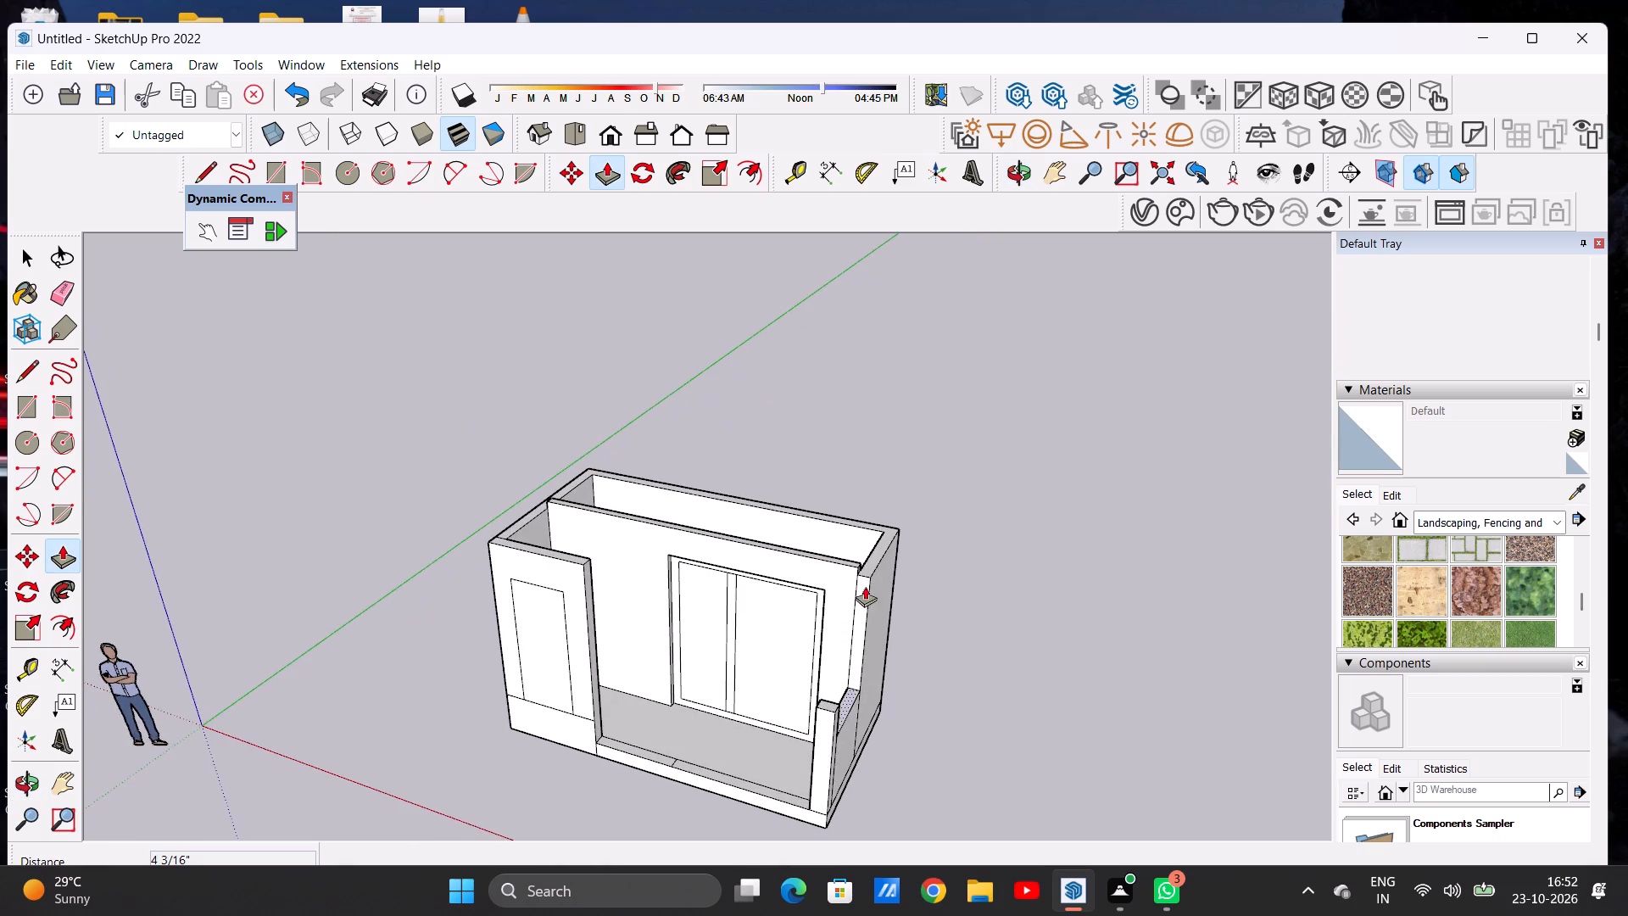
scroll(861, 566, "up", 14)
left_click(843, 577)
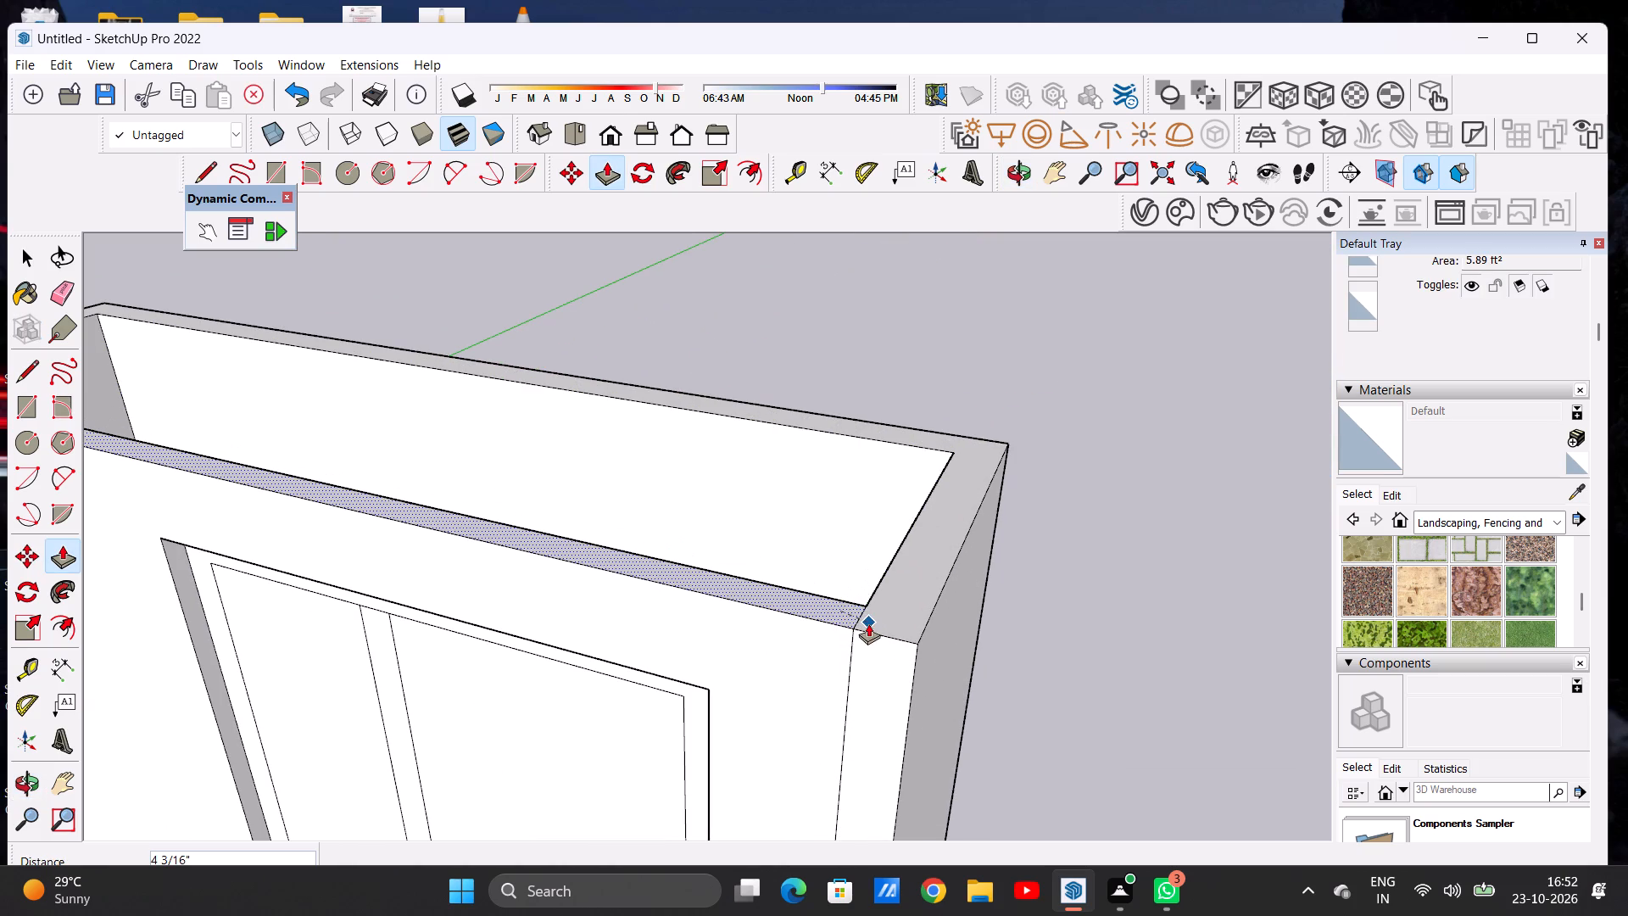
left_click(865, 605)
key("space")
Push the rectangle on the left block's front face inward by about 3 1/8" to form a recess.
scroll(862, 594, "down", 4)
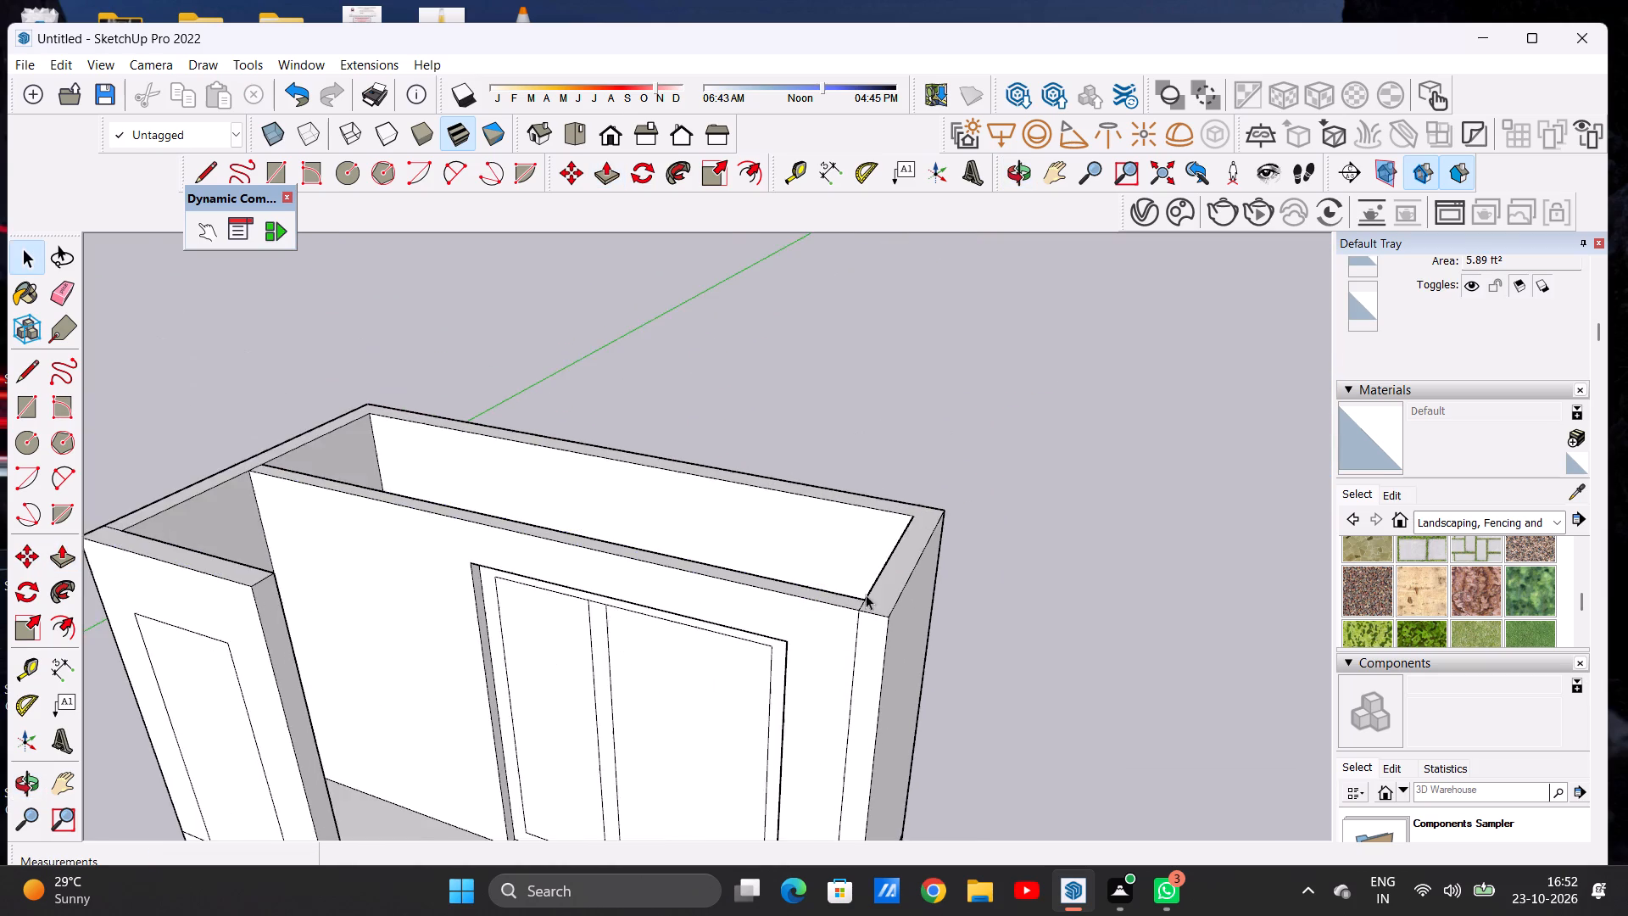
scroll(866, 595, "down", 11)
middle_click_drag(723, 673, 878, 482)
scroll(627, 643, "up", 5)
middle_click_drag(621, 627, 560, 702)
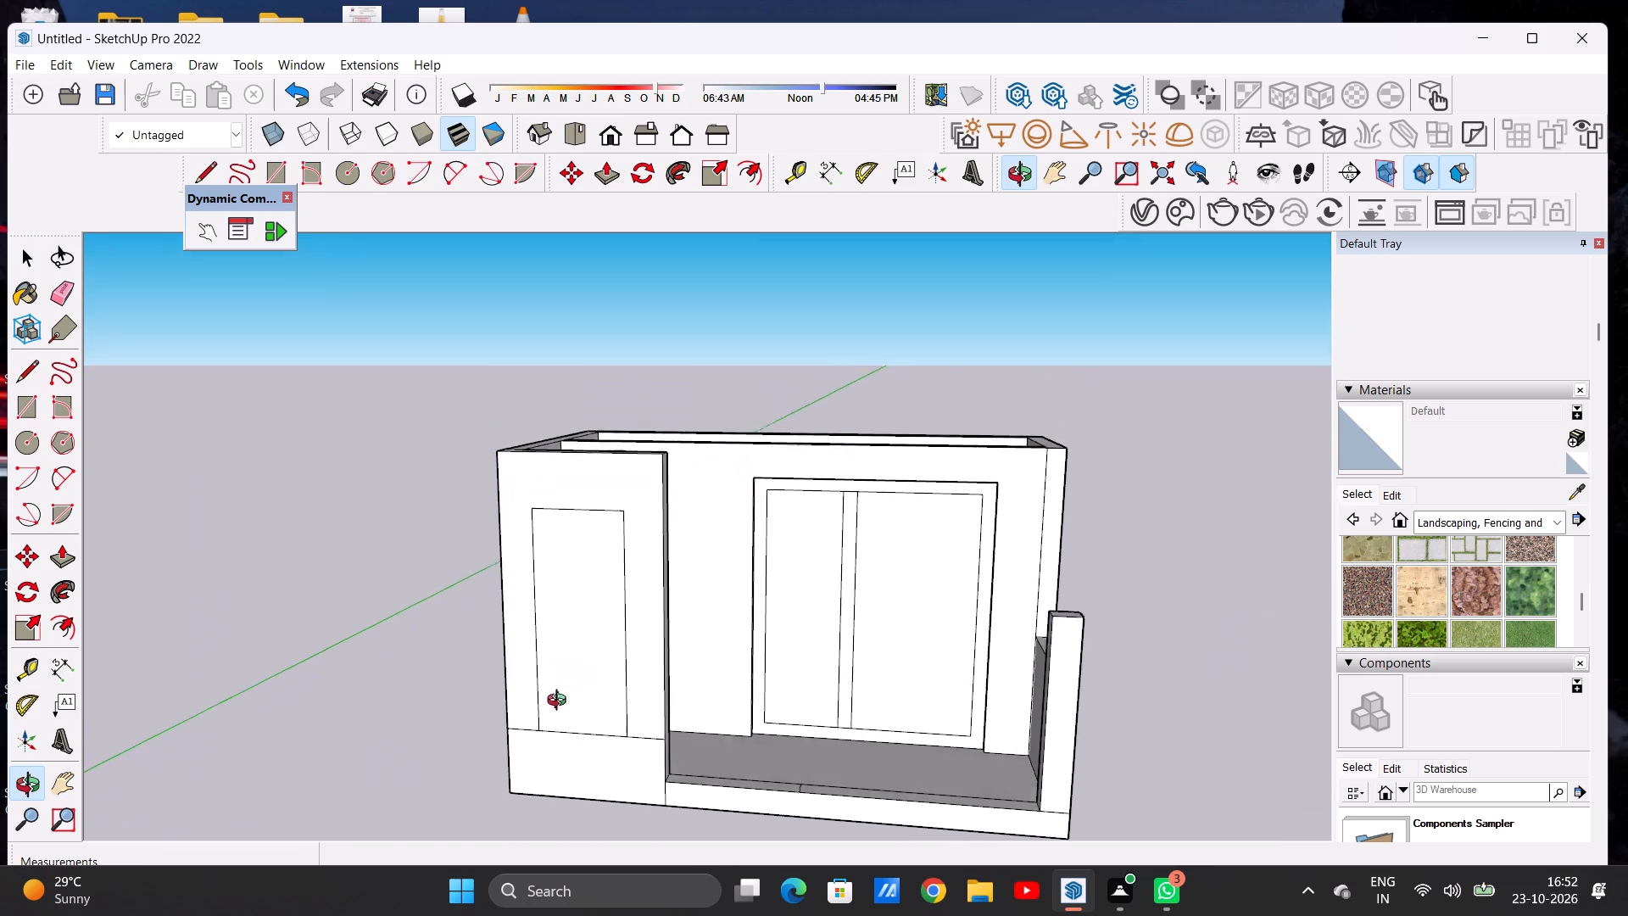
middle_click_drag(560, 702, 559, 710)
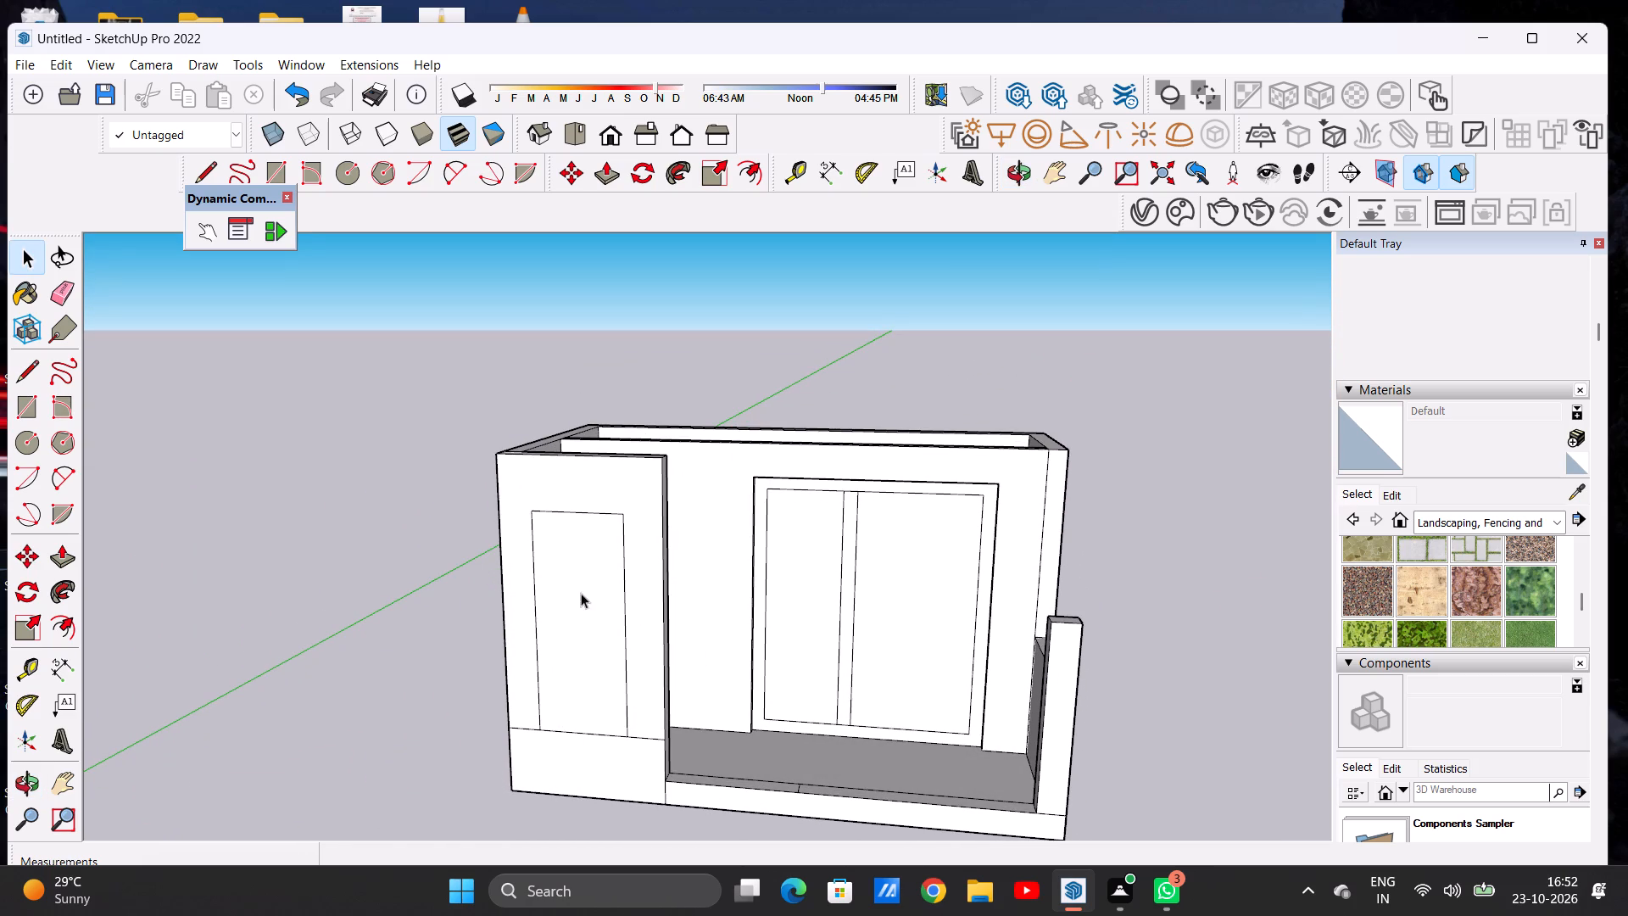
scroll(578, 572, "up", 4)
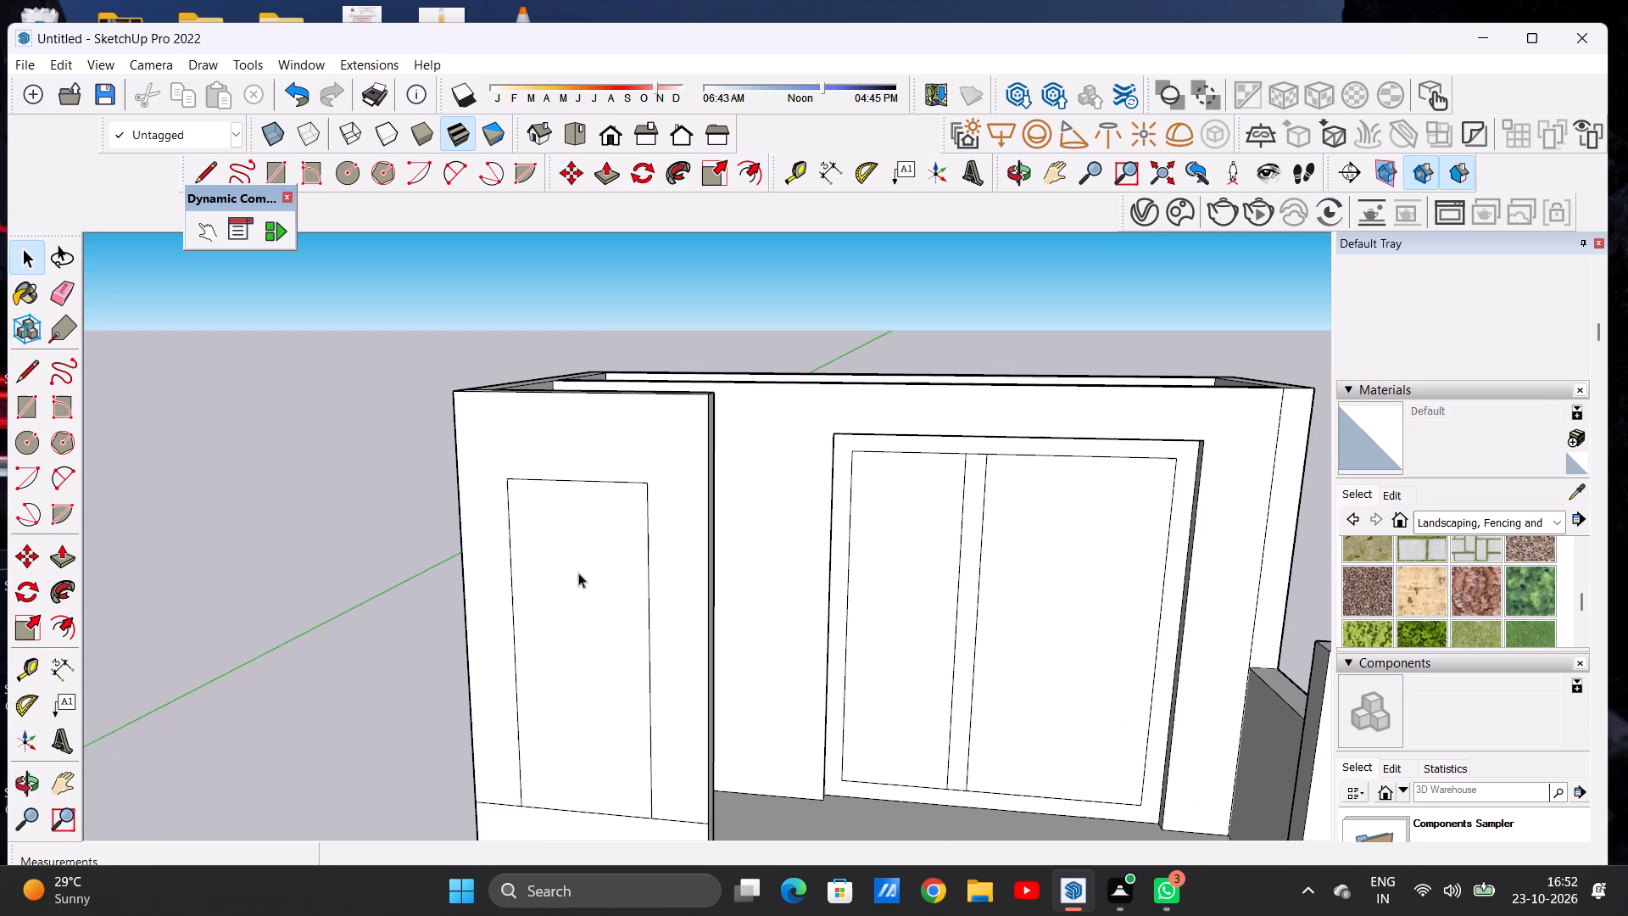
key("p")
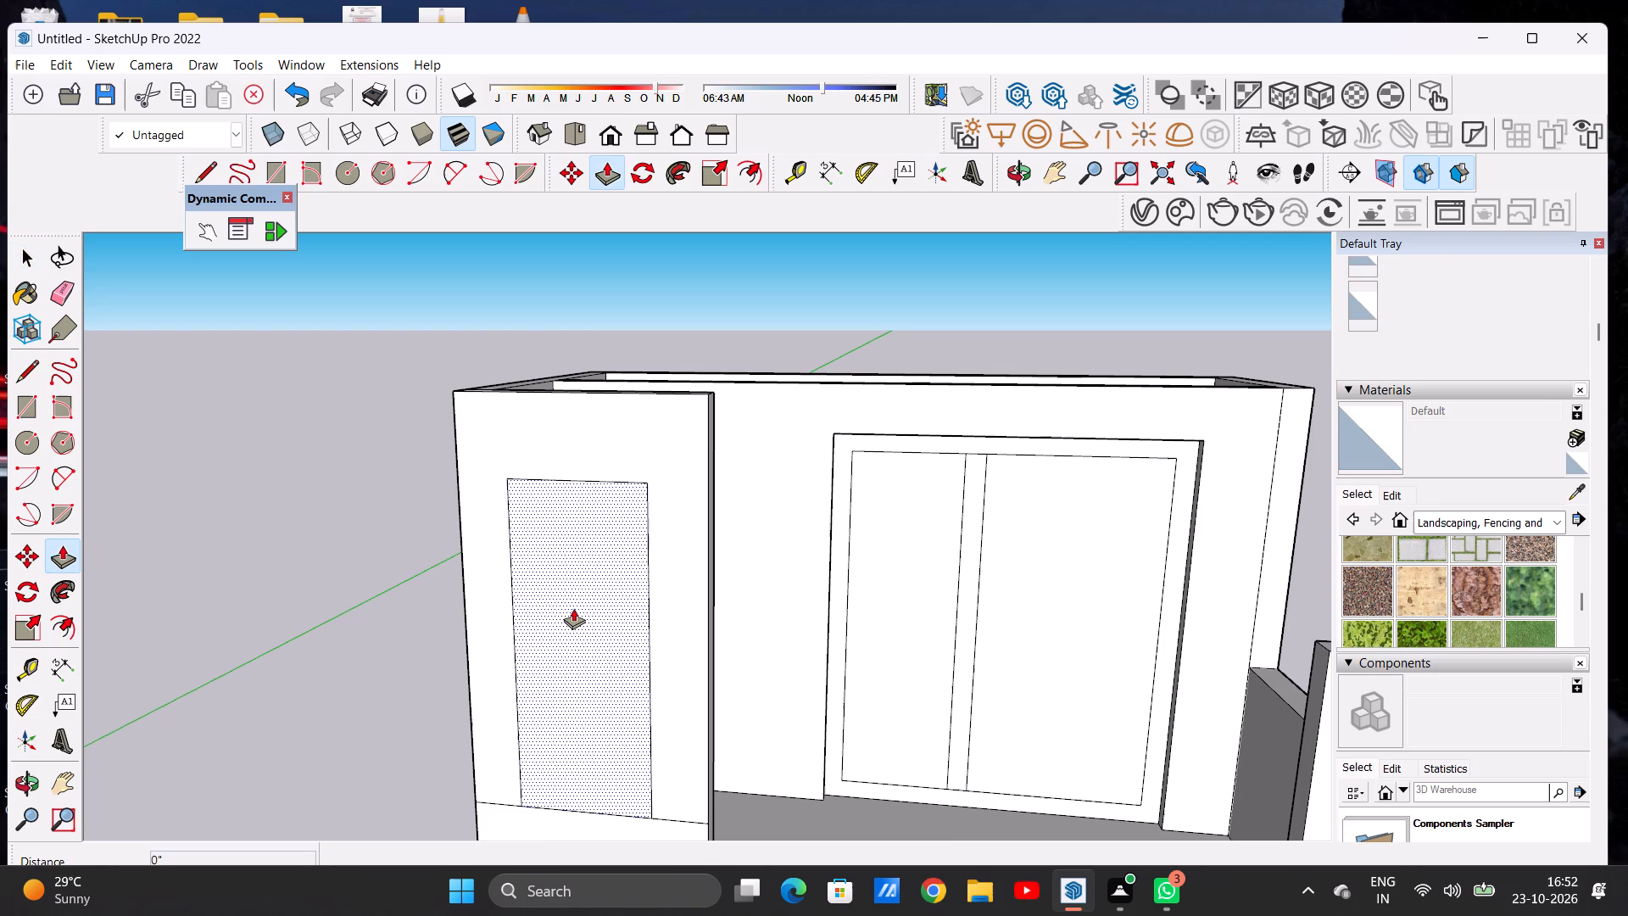
left_click(573, 608)
left_click(574, 600)
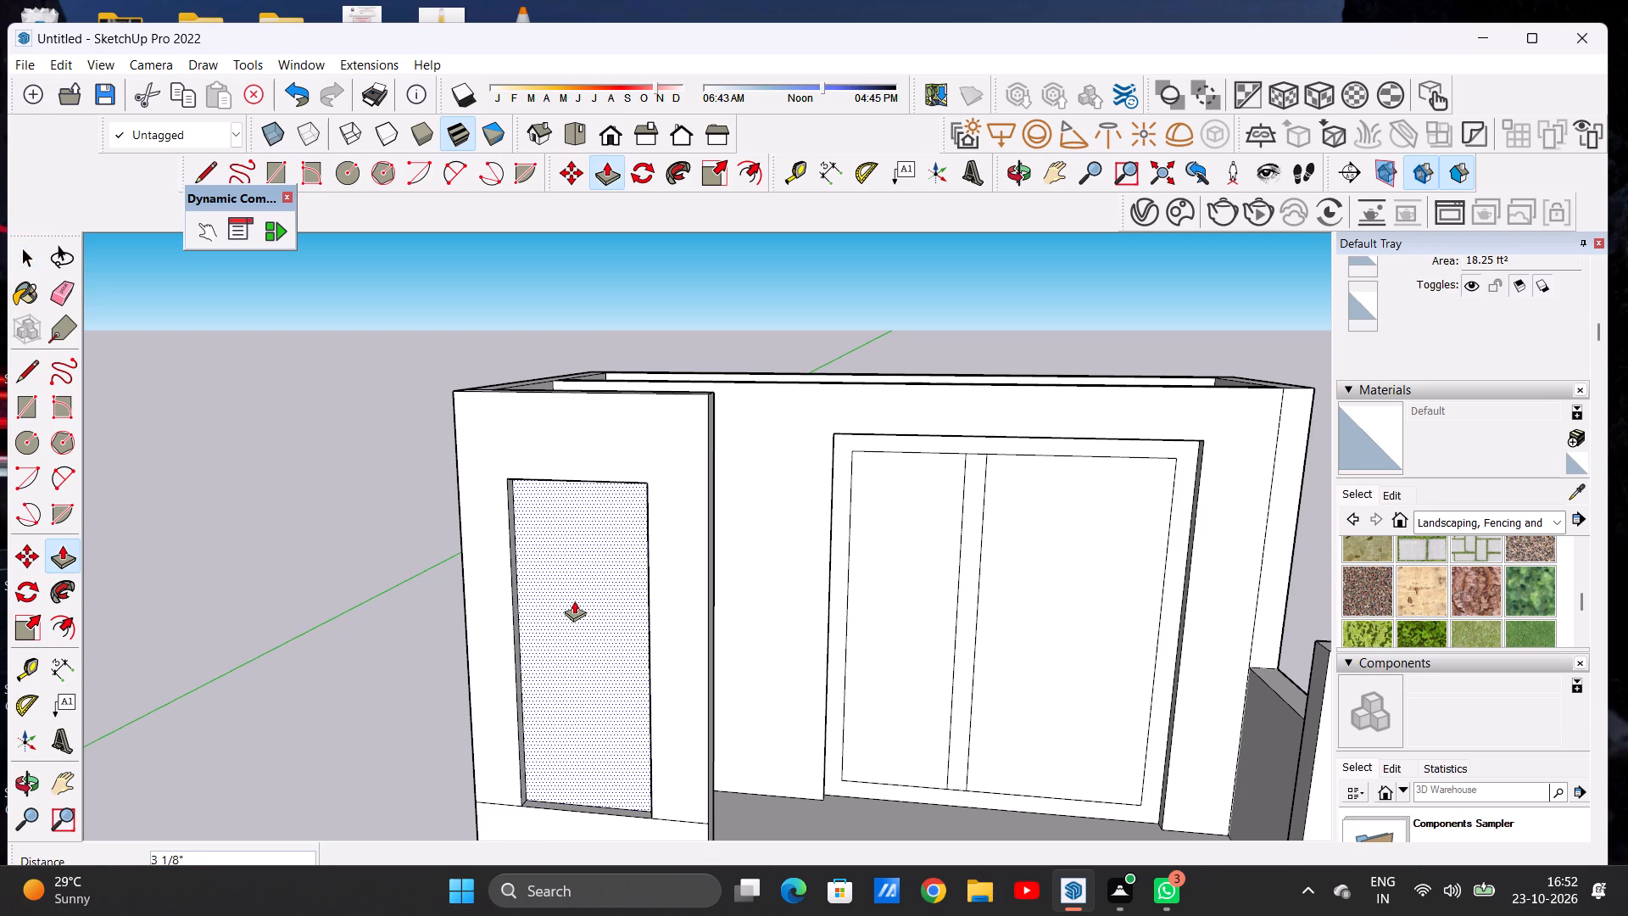
key("space")
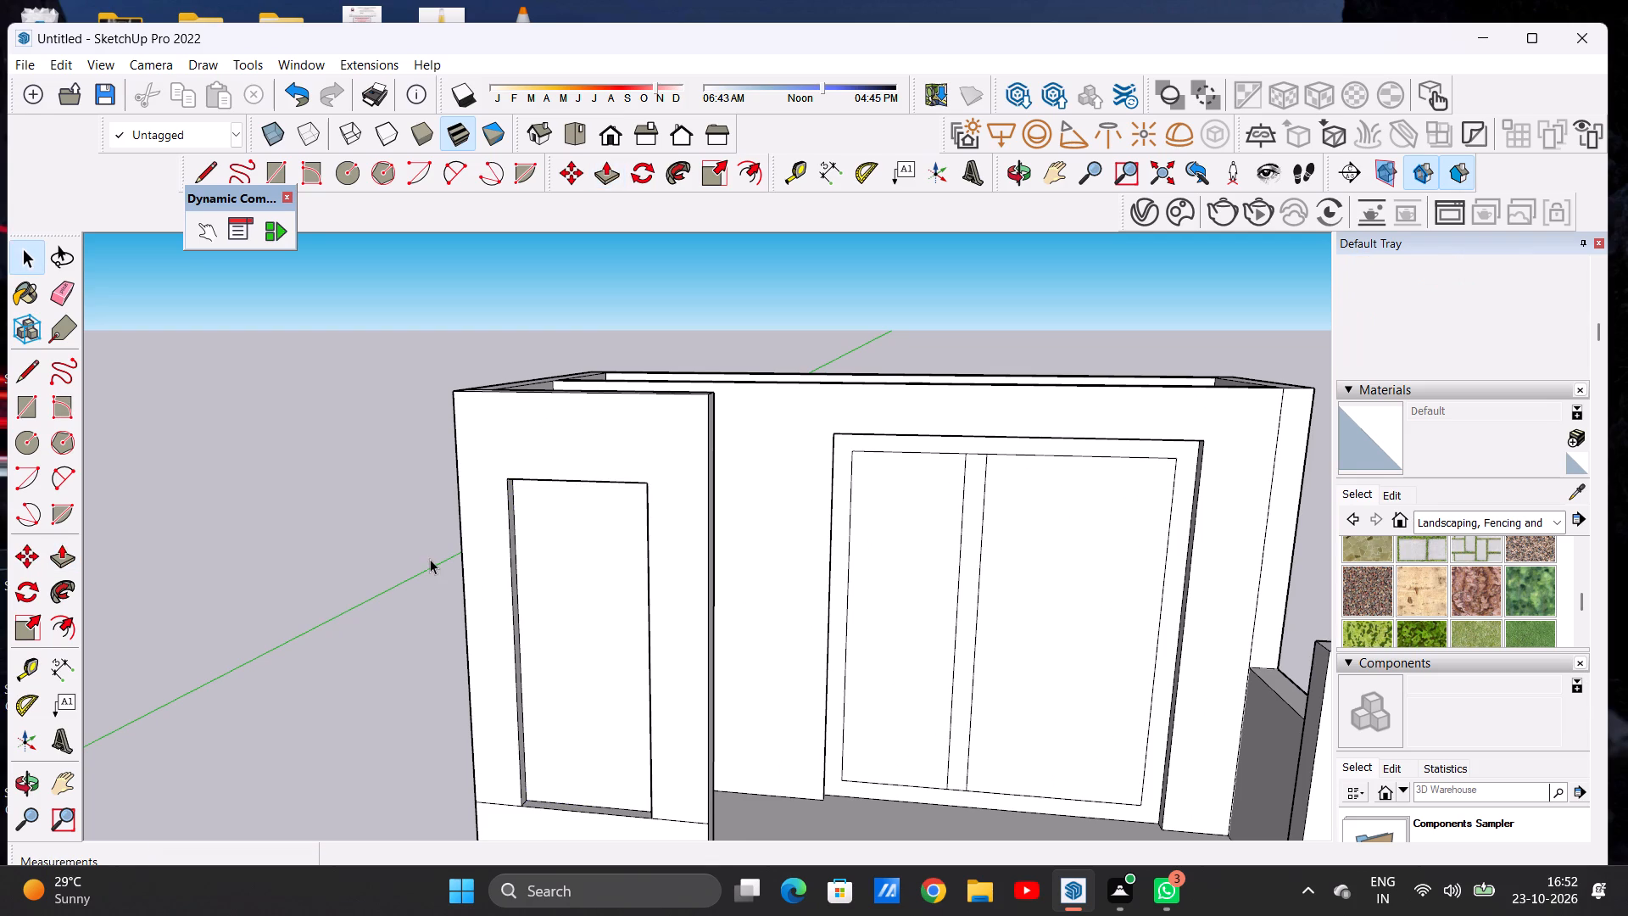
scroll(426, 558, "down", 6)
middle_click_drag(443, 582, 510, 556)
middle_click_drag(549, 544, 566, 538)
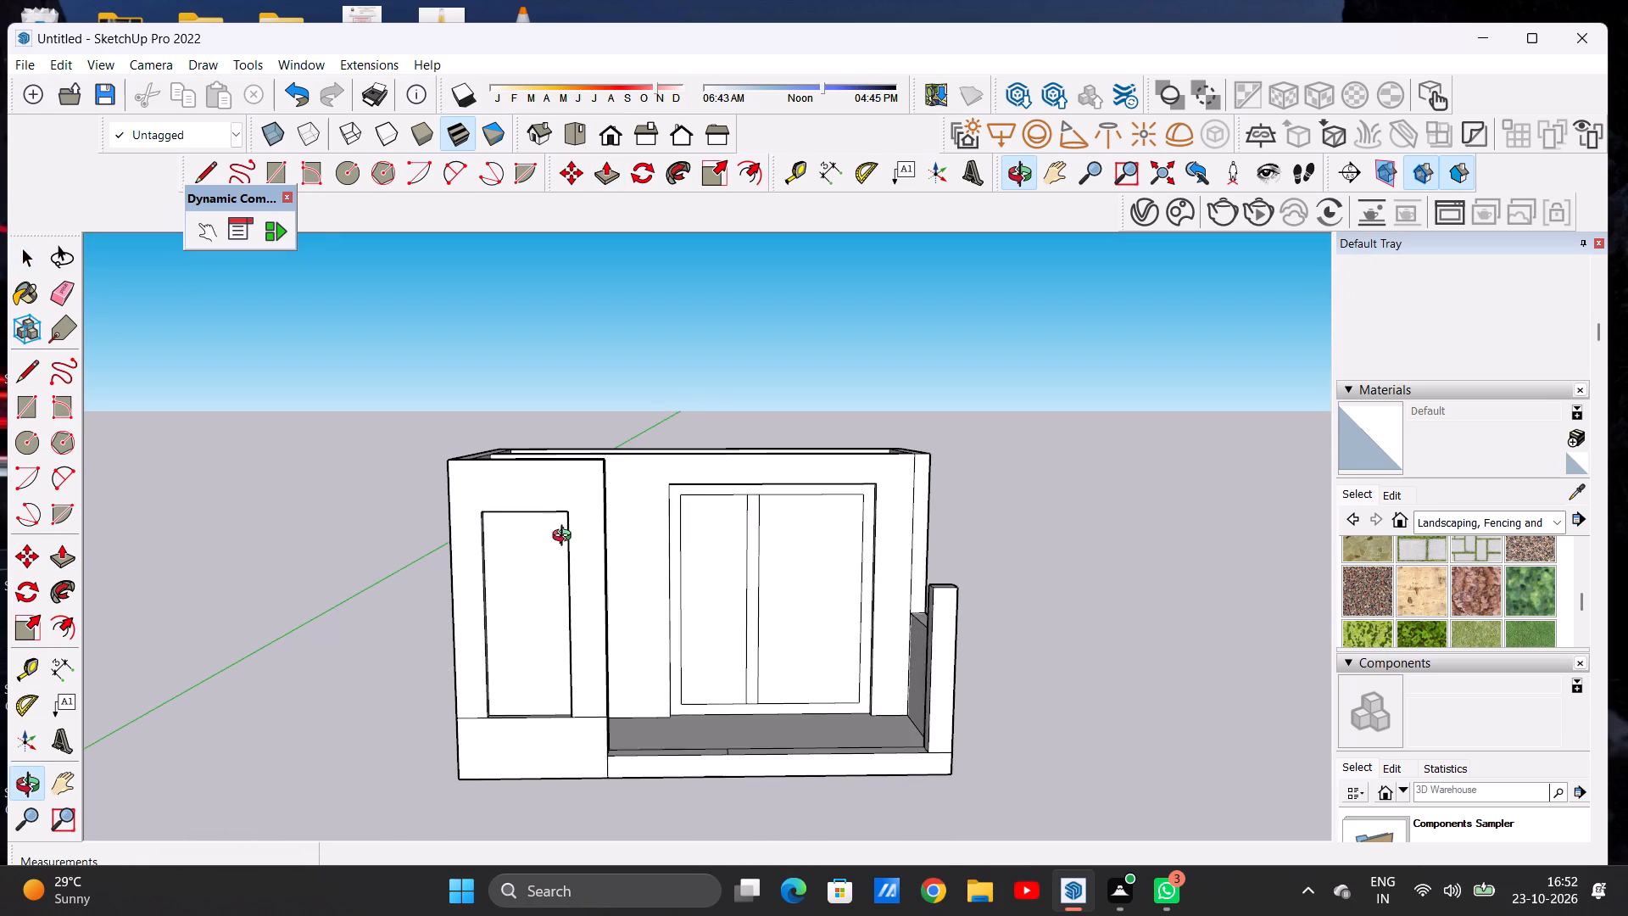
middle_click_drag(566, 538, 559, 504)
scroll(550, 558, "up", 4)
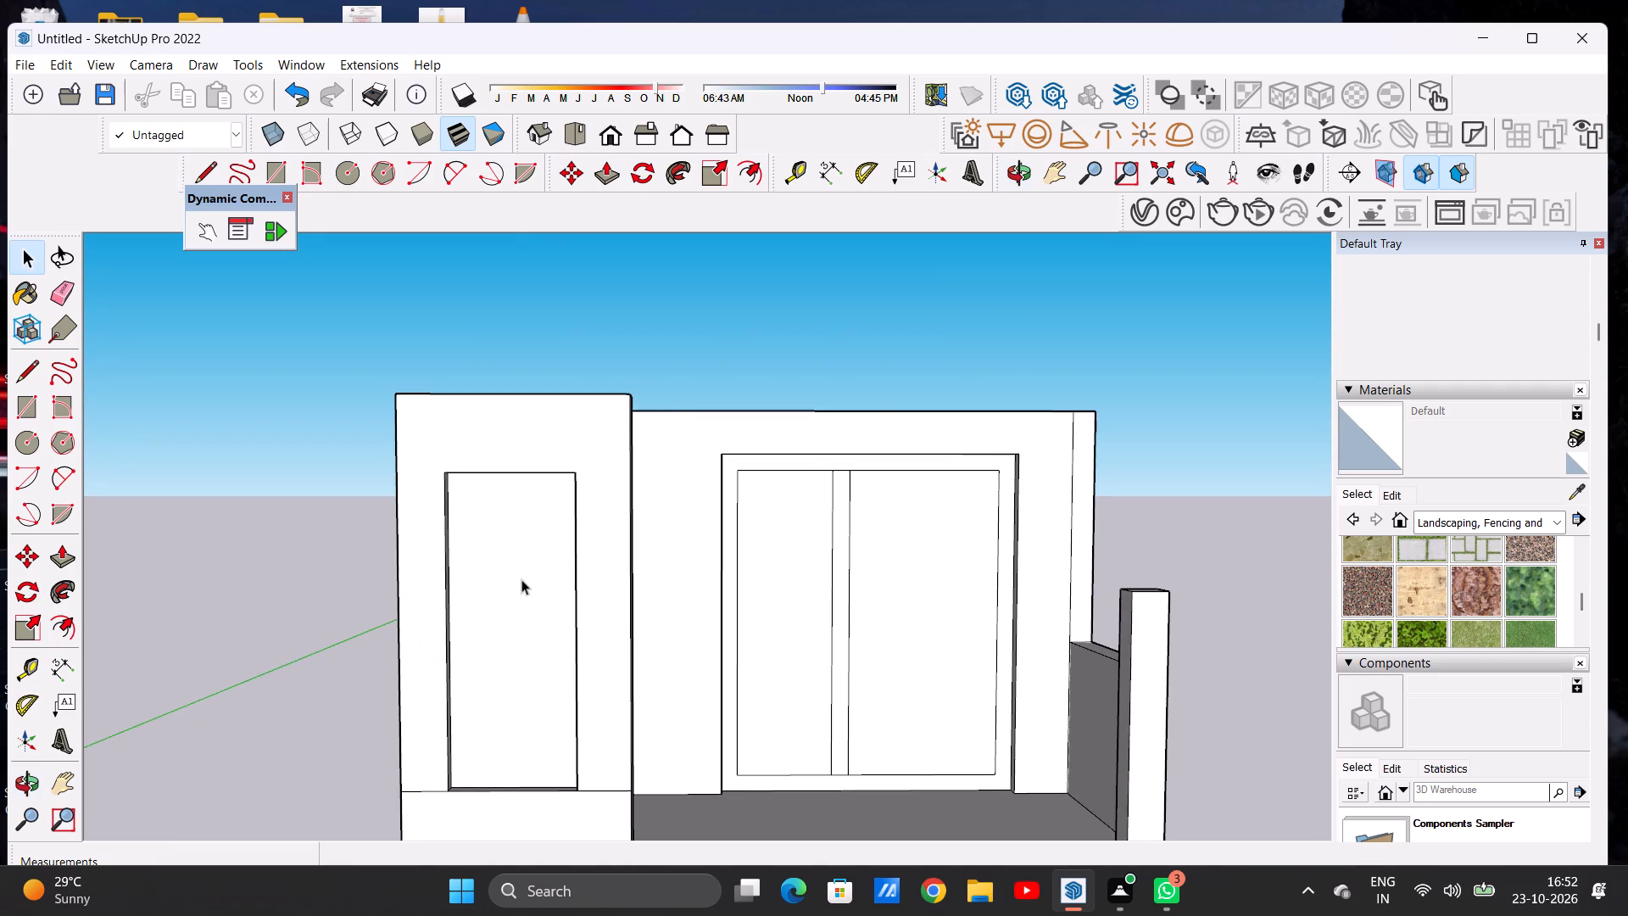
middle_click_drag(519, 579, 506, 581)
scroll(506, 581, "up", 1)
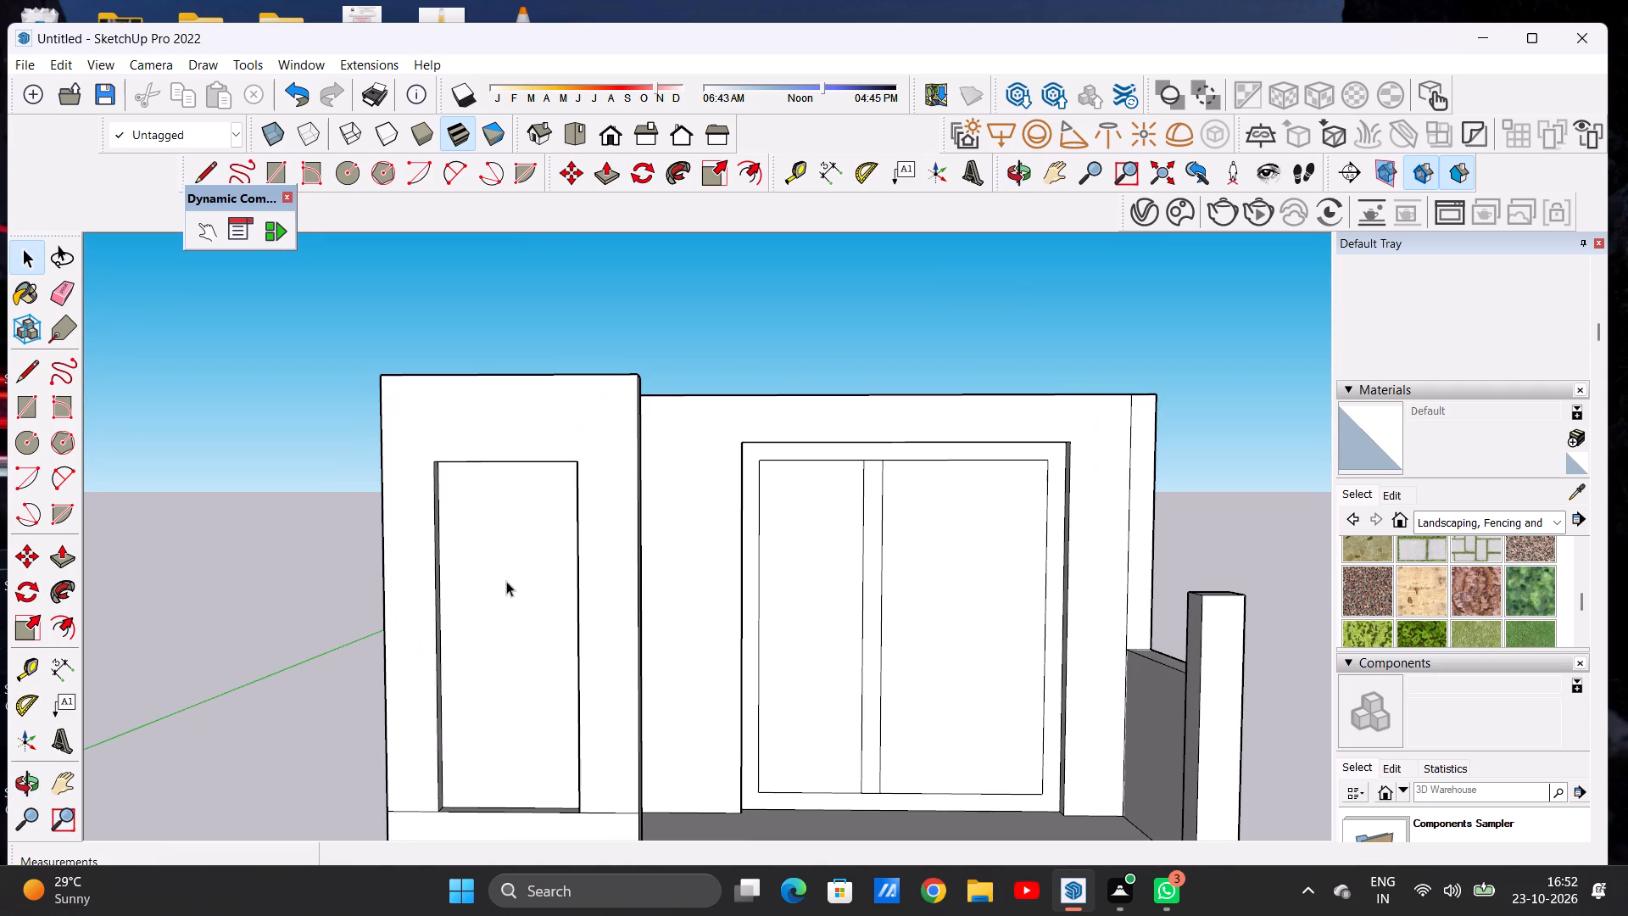
Offset the outline of the left block's recessed front panel inward by about 2 3/8" to make a door border.
type("OF")
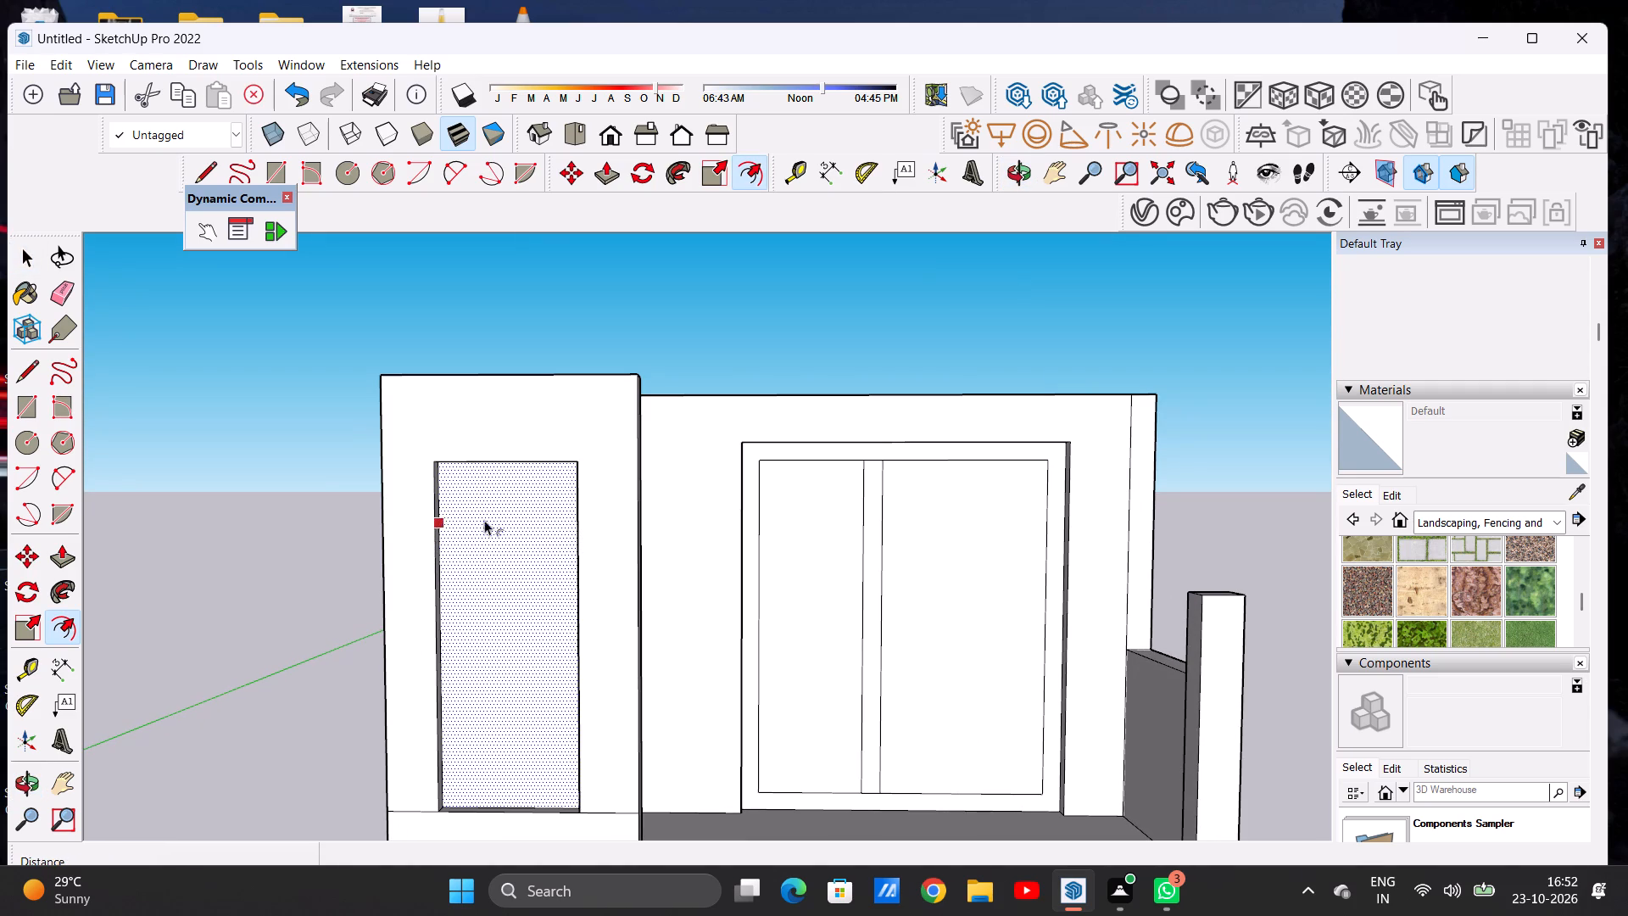
left_click(484, 513)
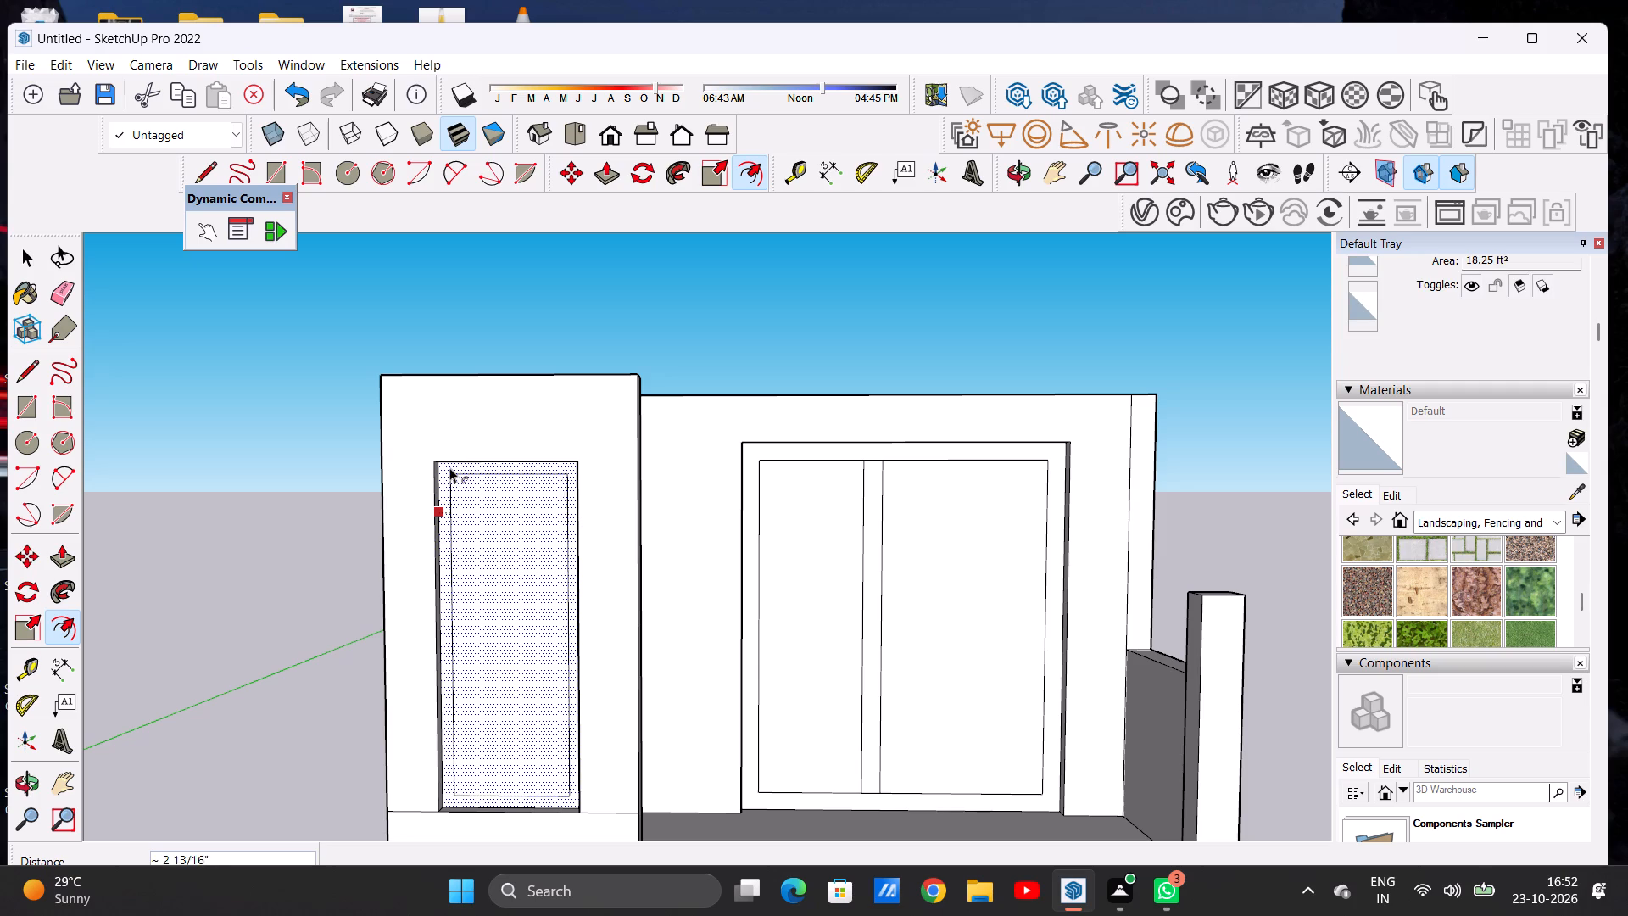
left_click(449, 474)
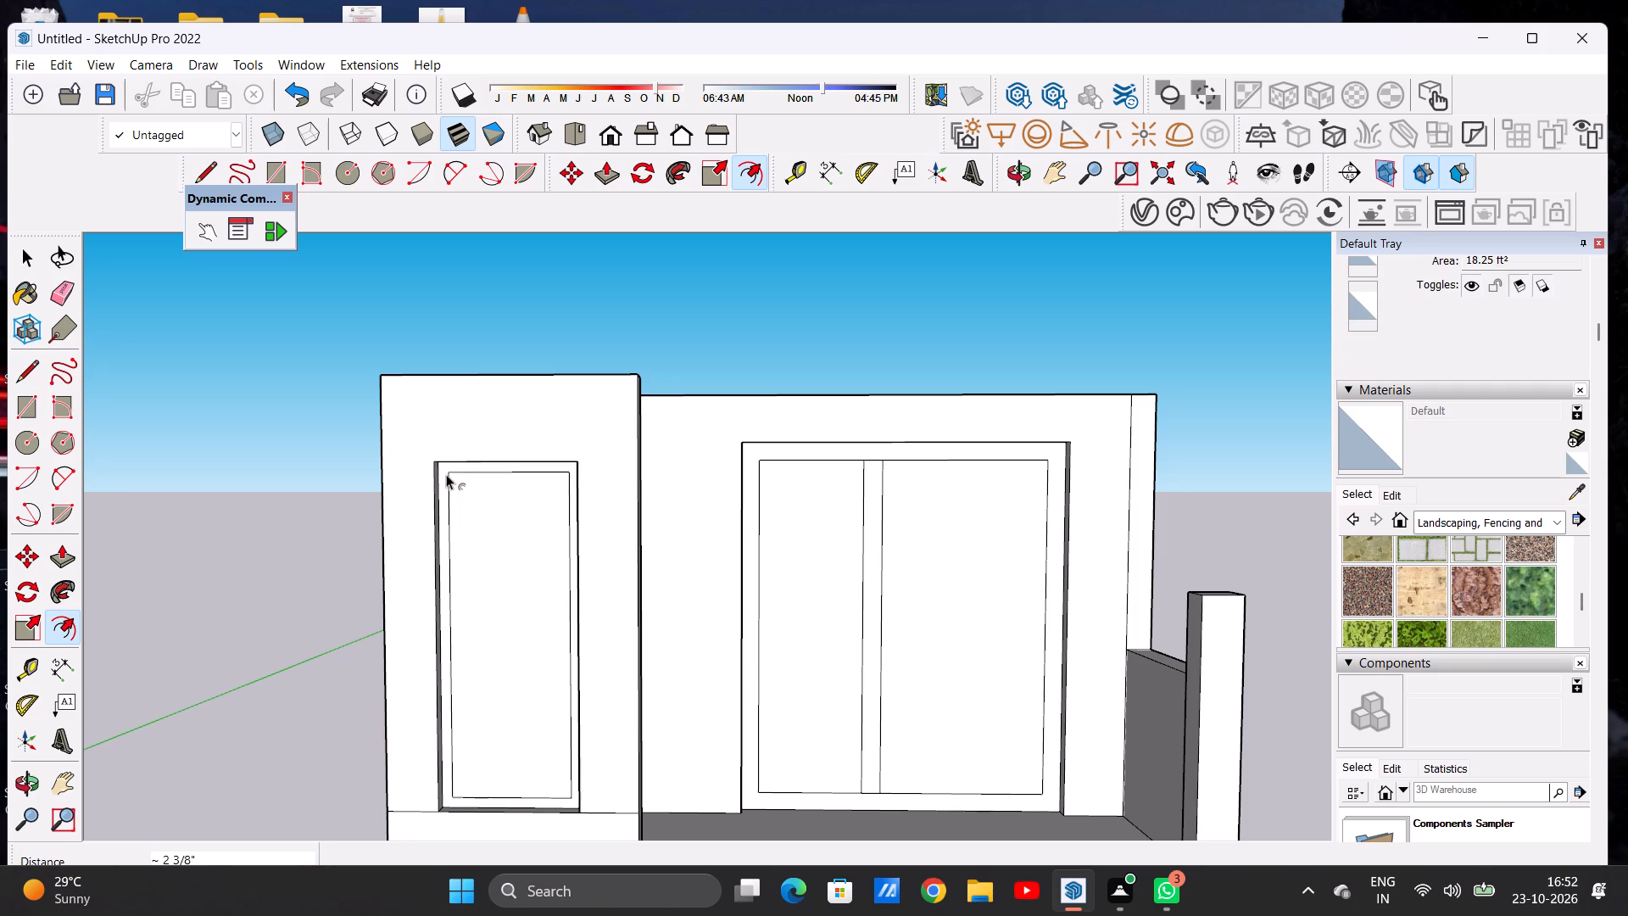
key("space")
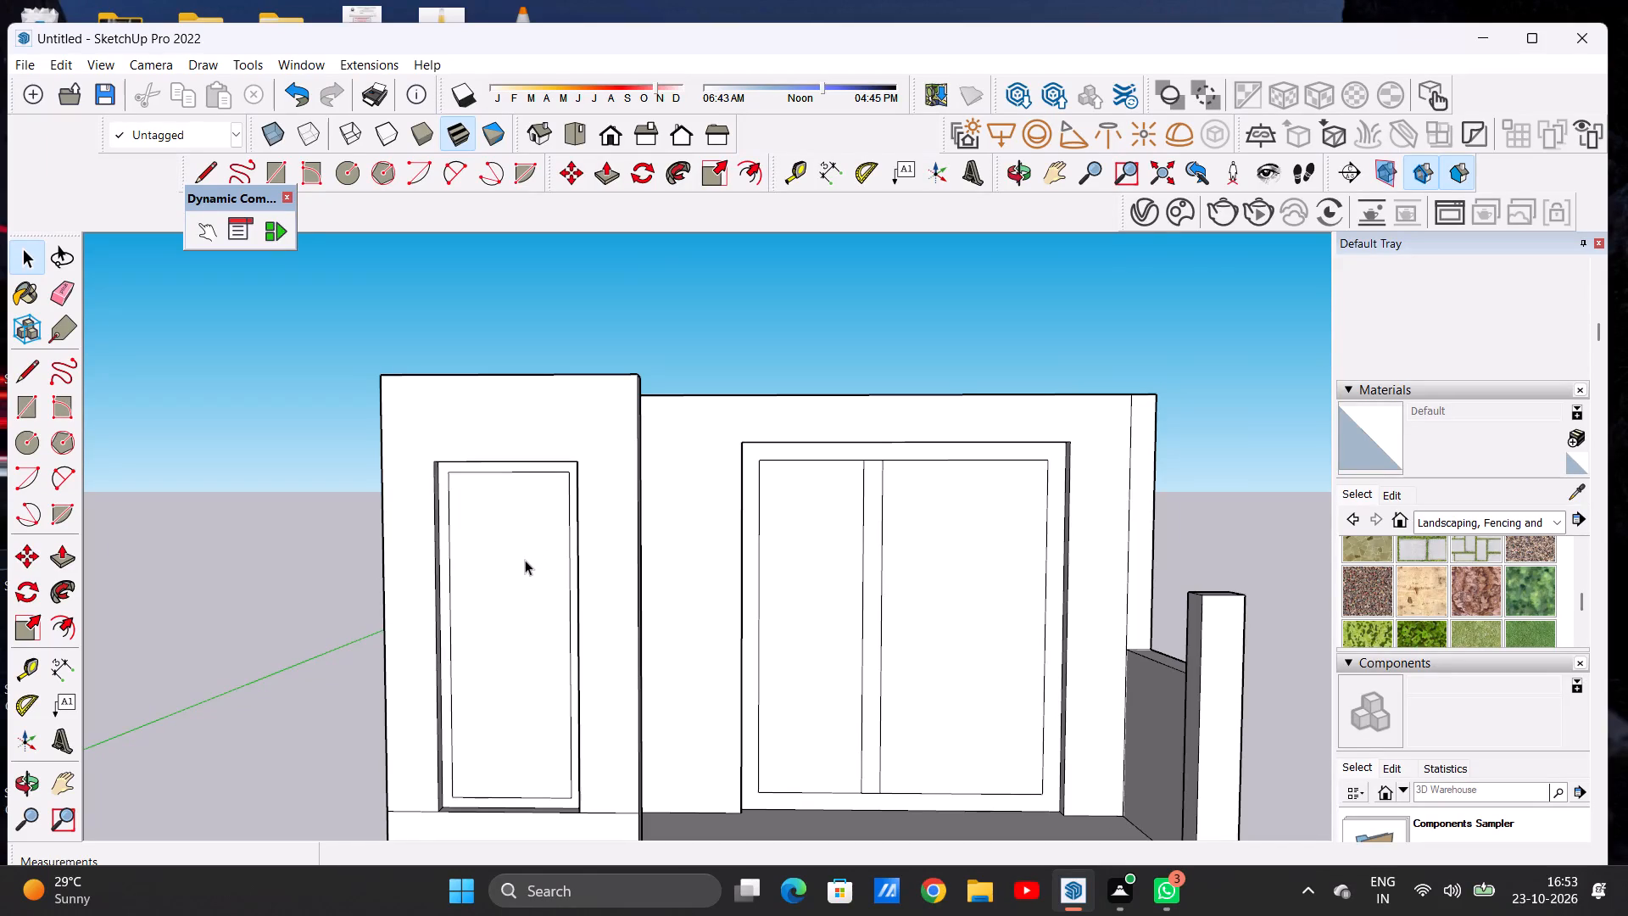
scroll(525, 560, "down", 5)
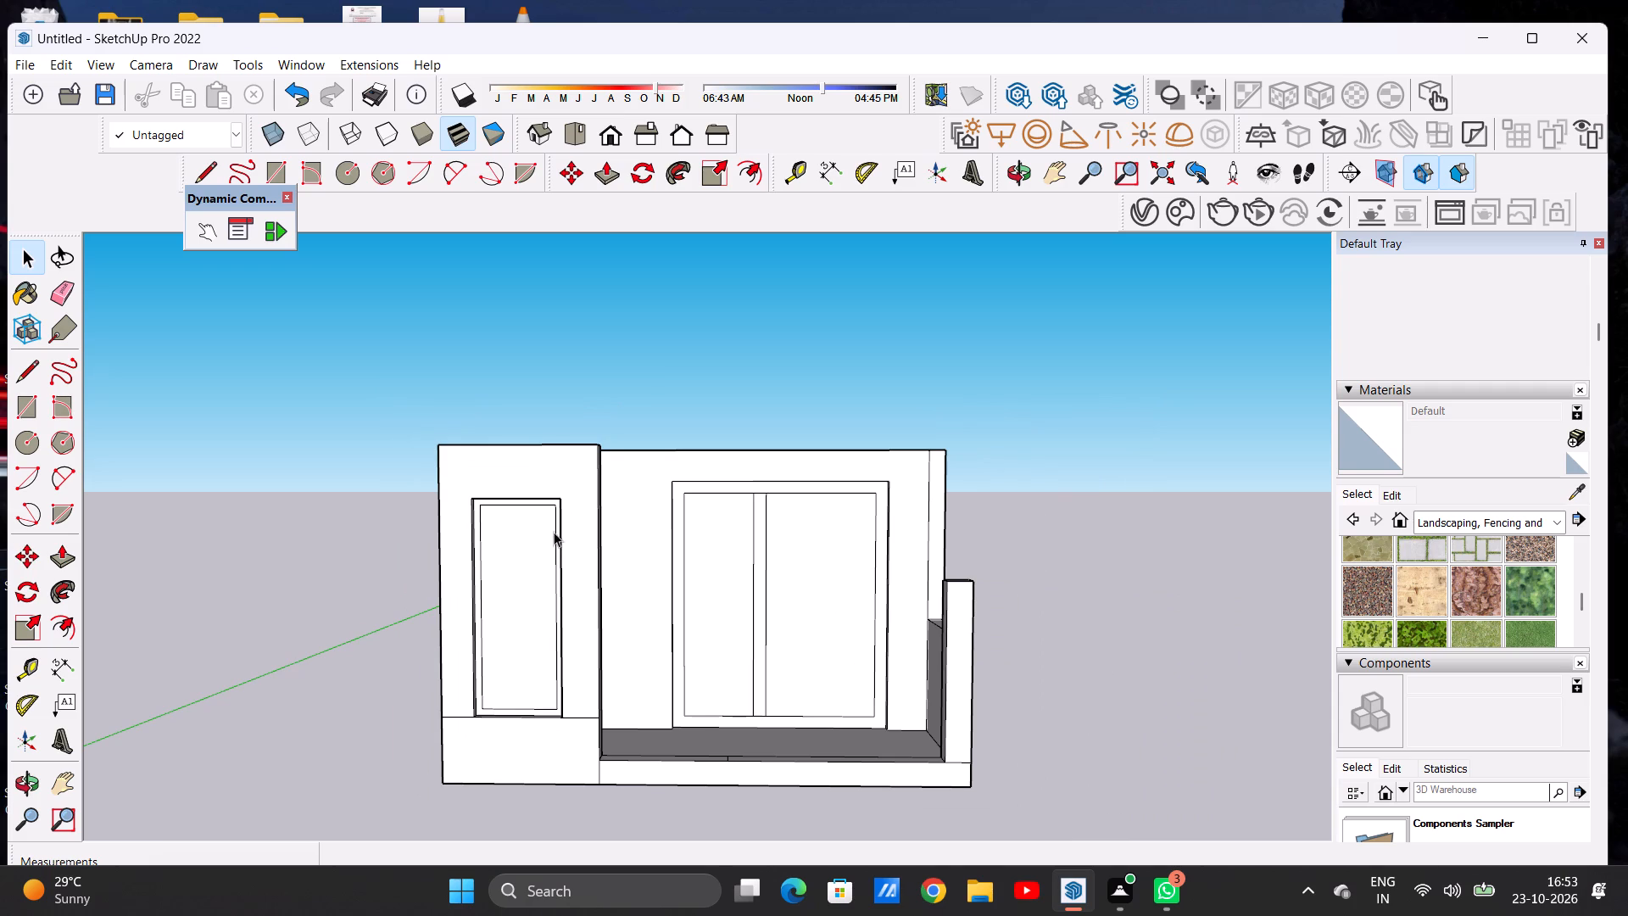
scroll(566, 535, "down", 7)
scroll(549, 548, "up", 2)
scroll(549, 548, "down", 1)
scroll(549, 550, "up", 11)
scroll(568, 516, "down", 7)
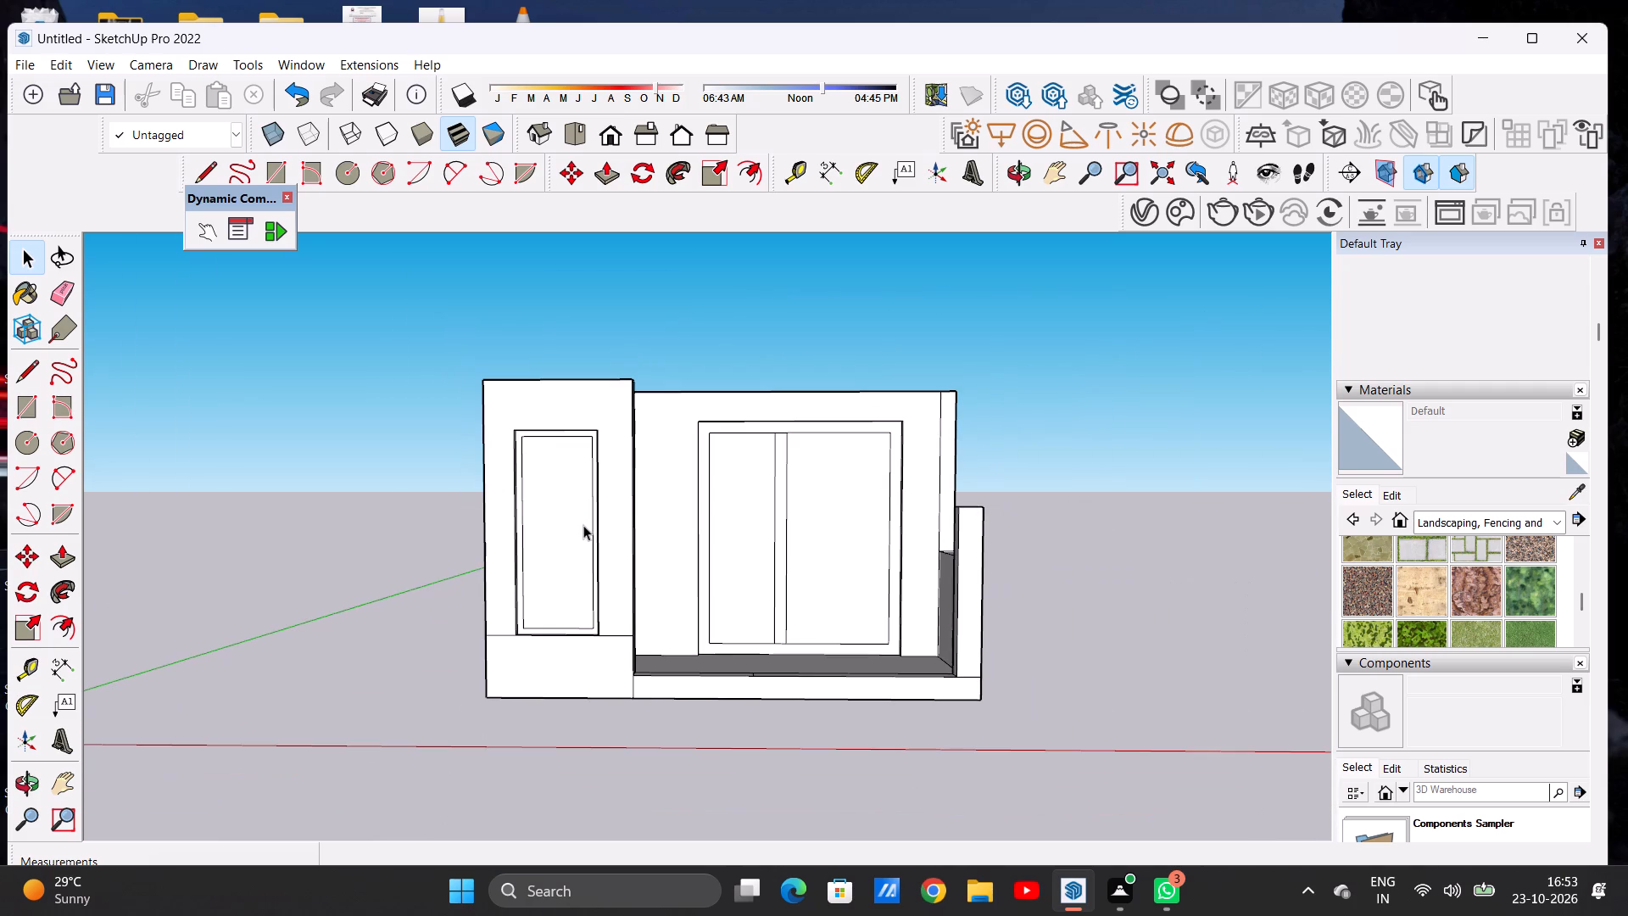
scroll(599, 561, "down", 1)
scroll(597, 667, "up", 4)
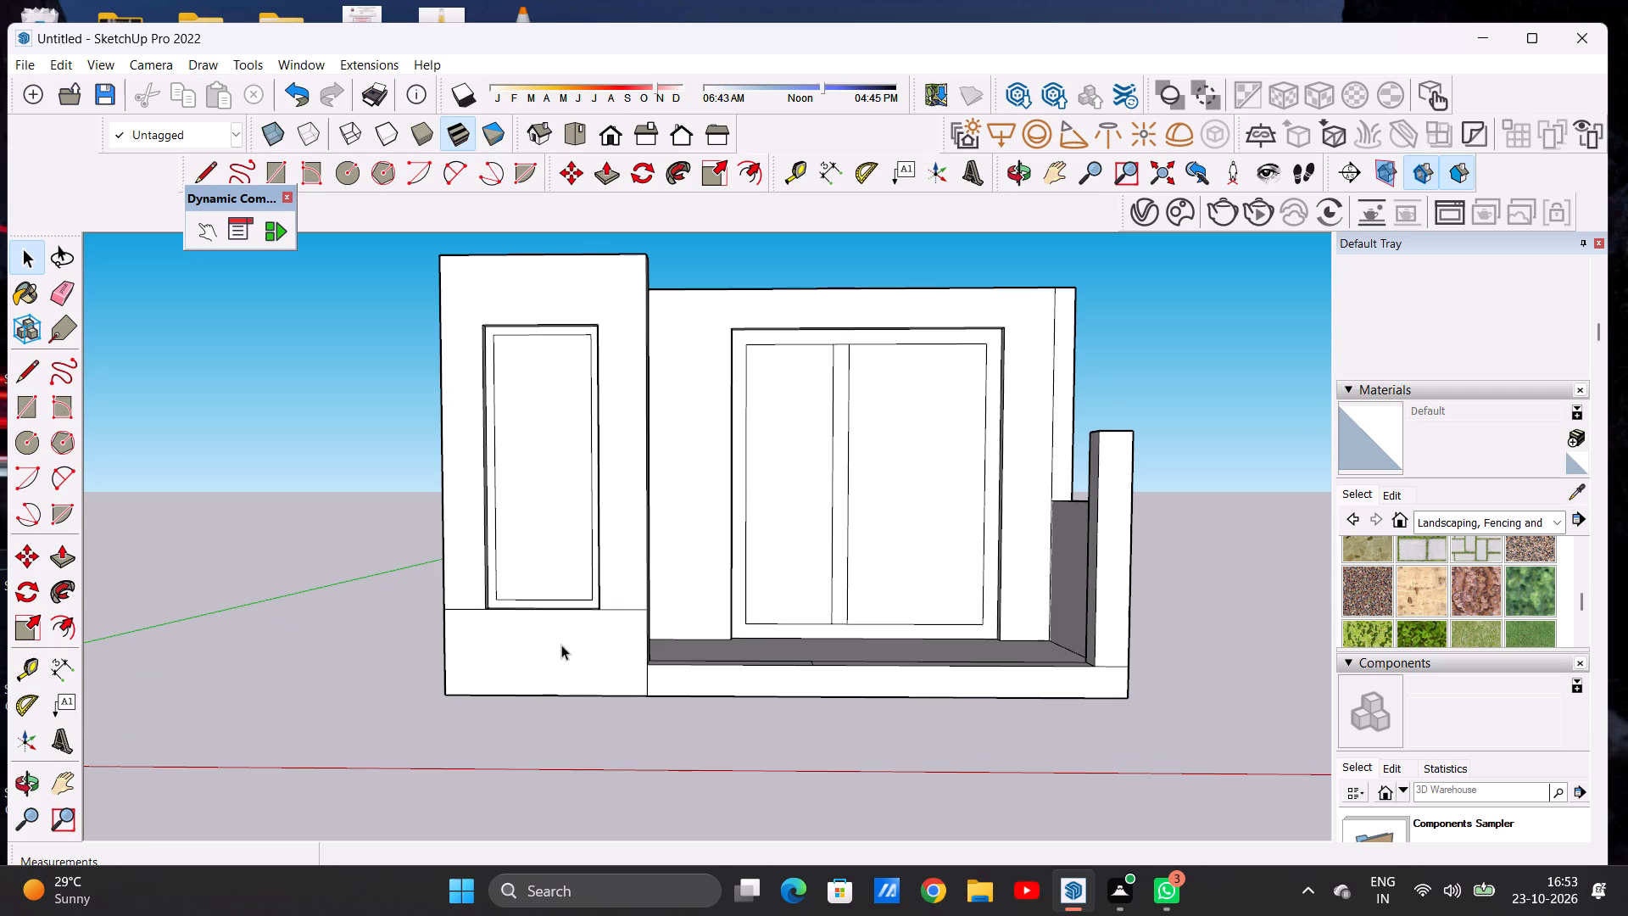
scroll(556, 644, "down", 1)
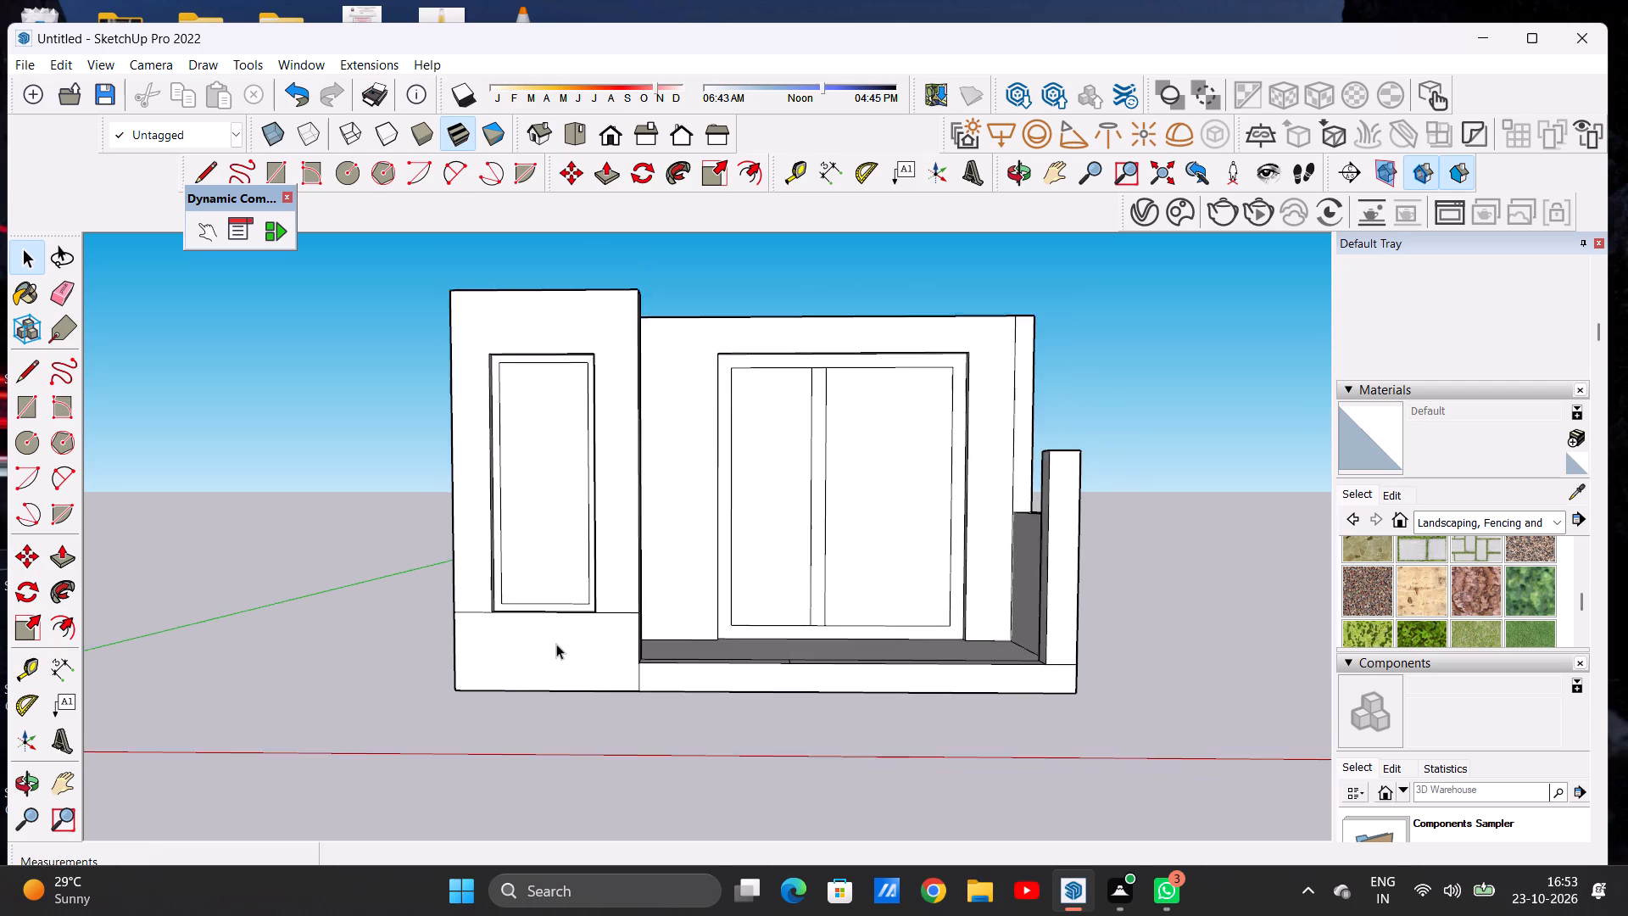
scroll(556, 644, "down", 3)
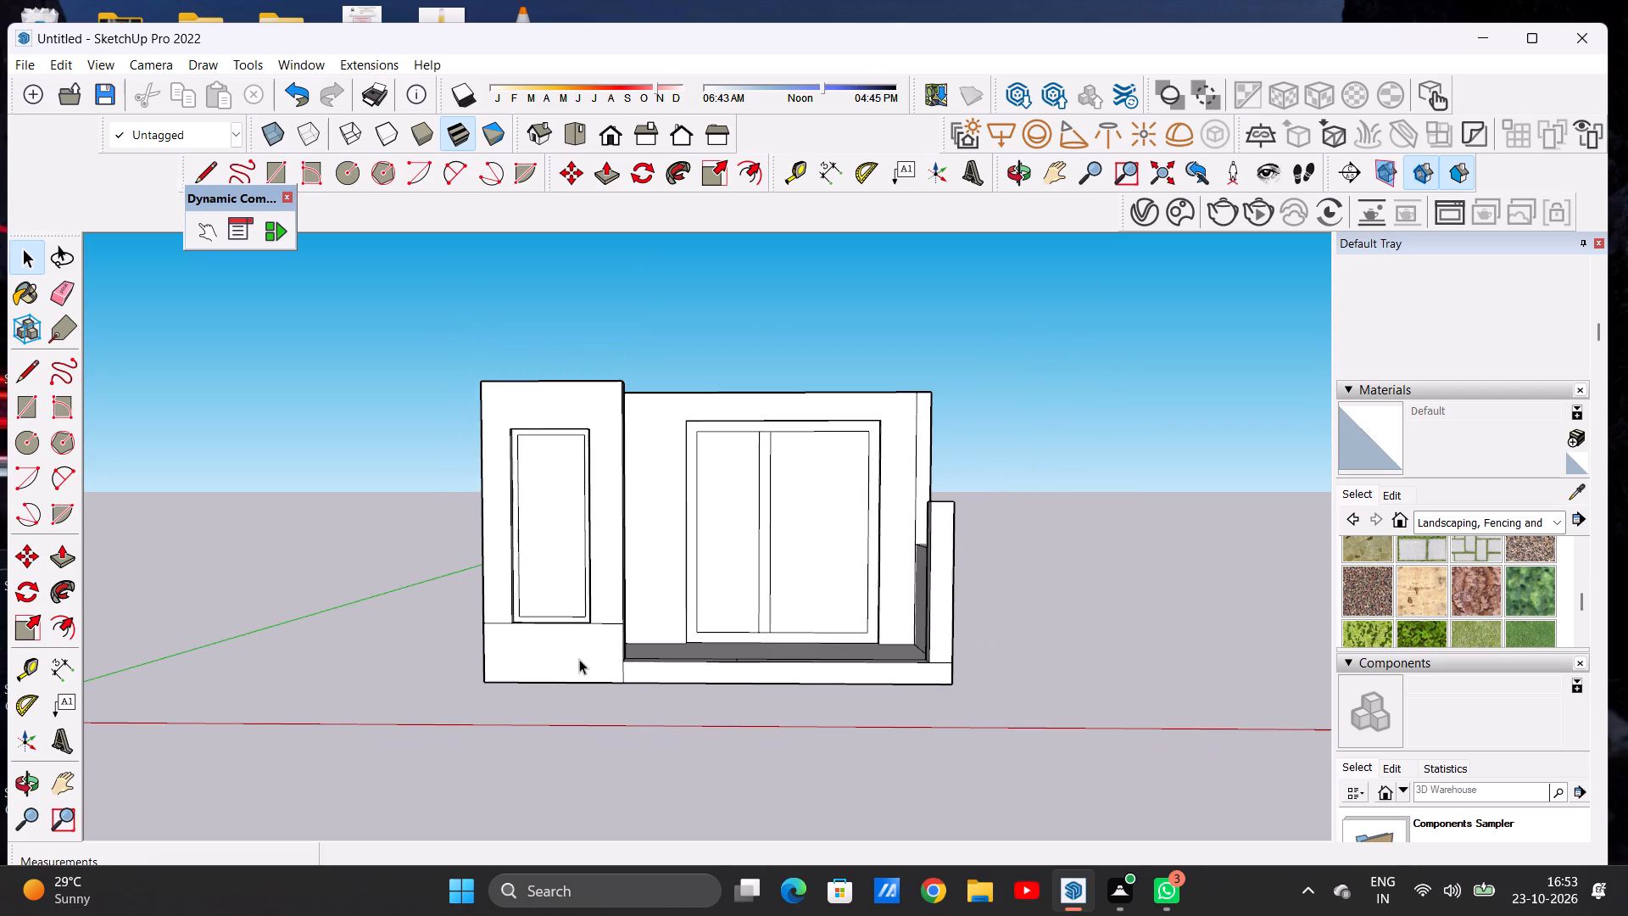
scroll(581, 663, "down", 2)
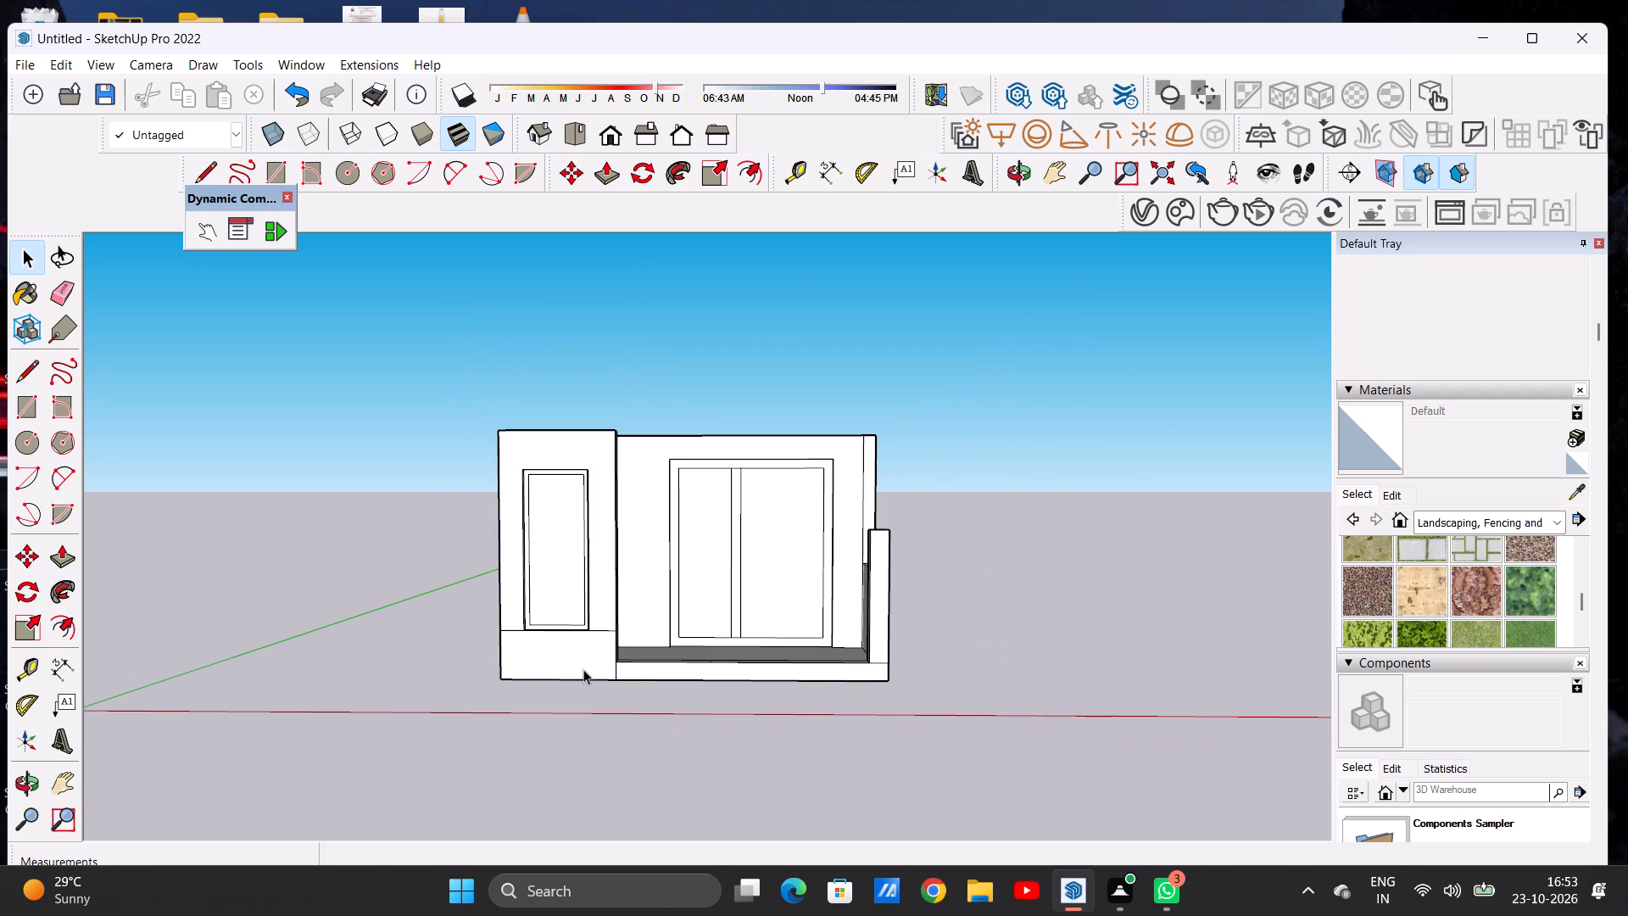
Draw a narrow vertical rectangle about 2 1/4" wide by 1' 1 5/16" high near the door panel's right edge as a handle.
scroll(605, 545, "up", 2)
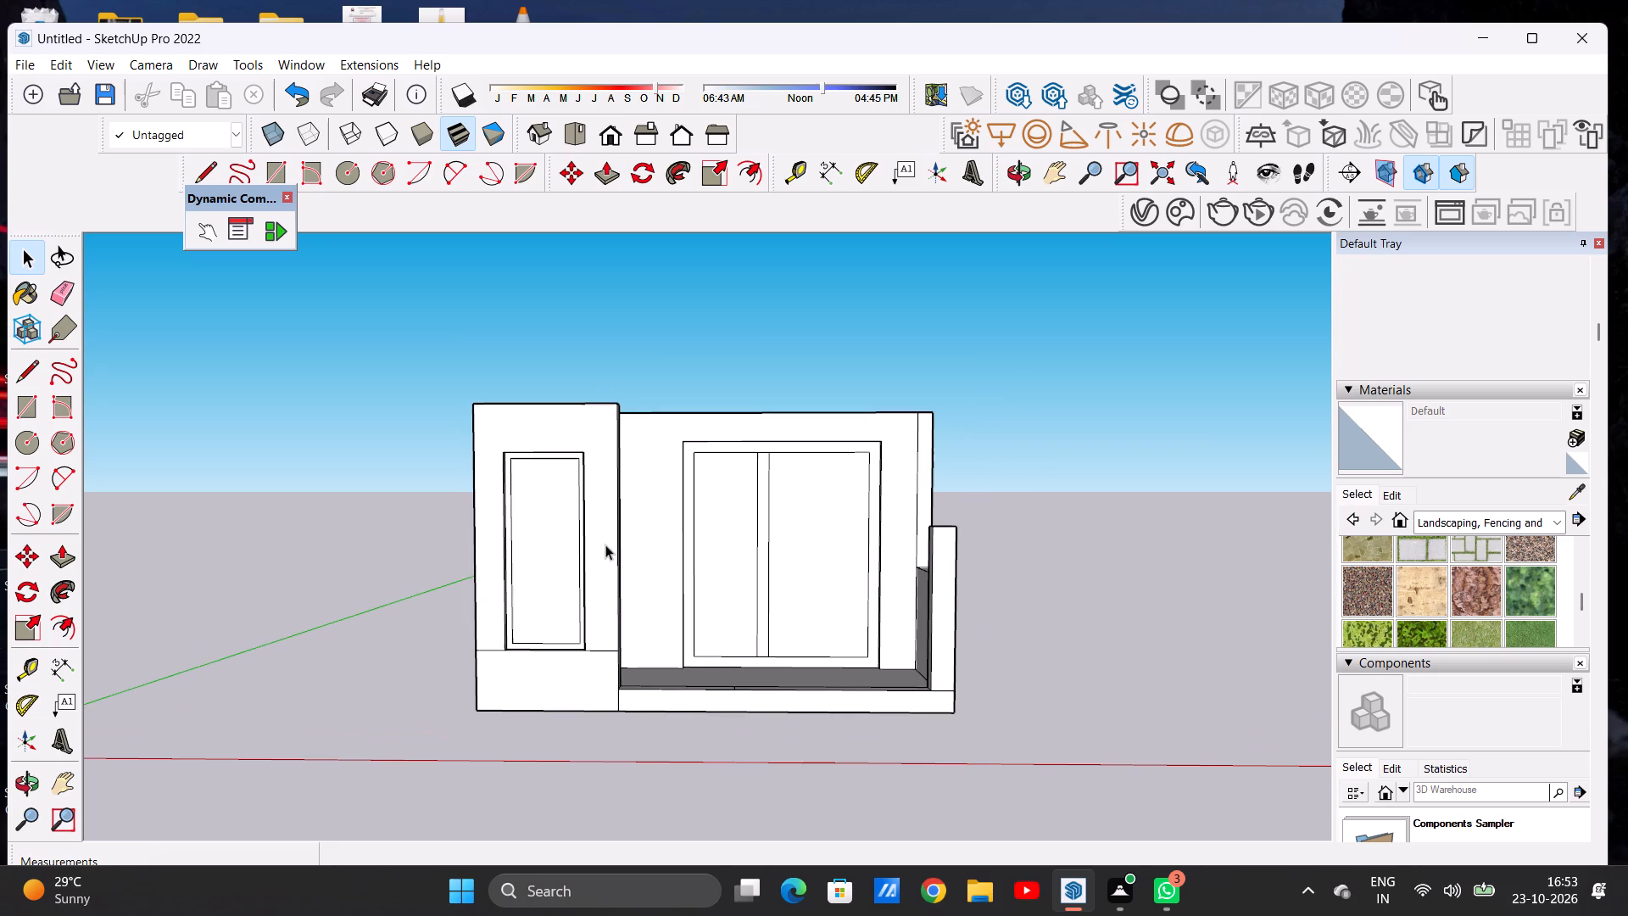
scroll(562, 545, "up", 6)
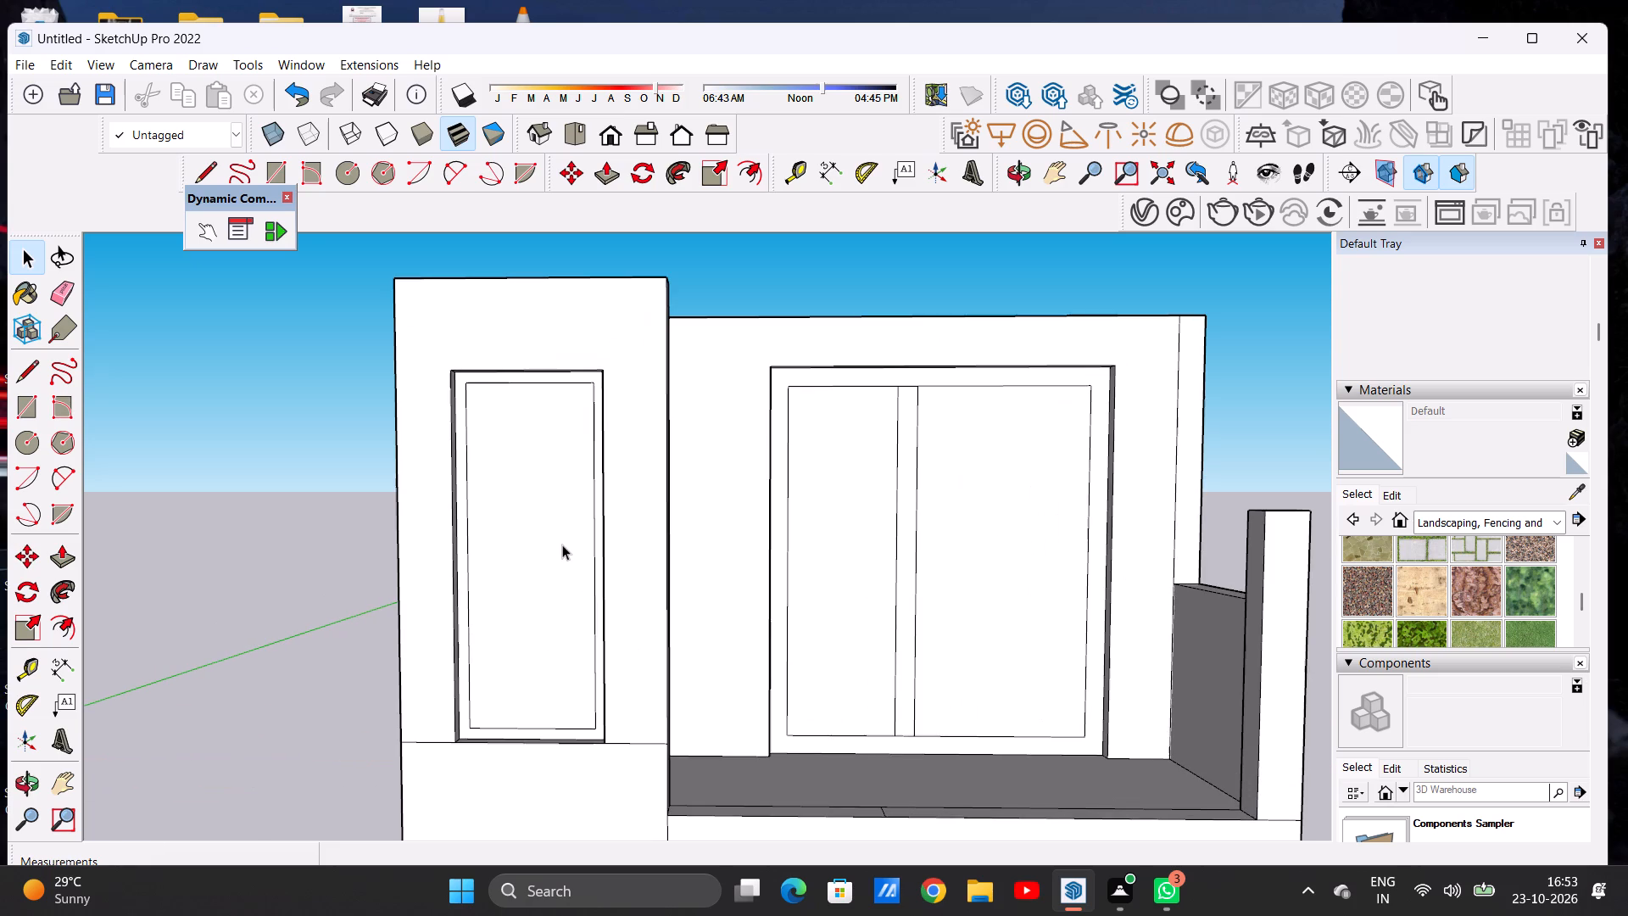
key("r")
scroll(577, 531, "up", 3)
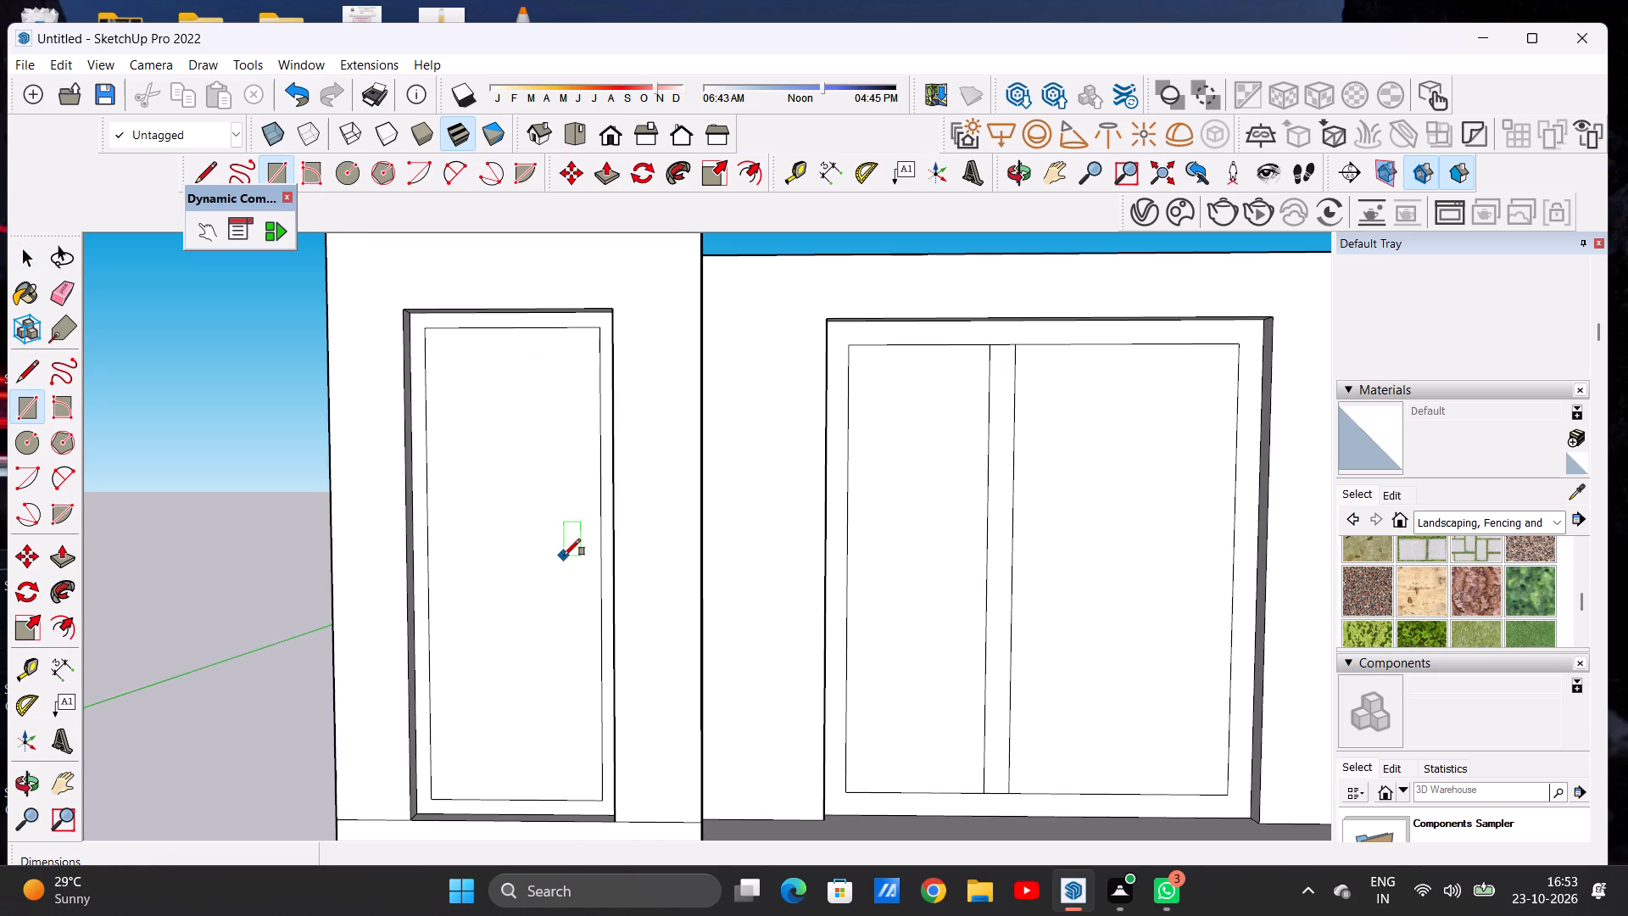
left_click(570, 528)
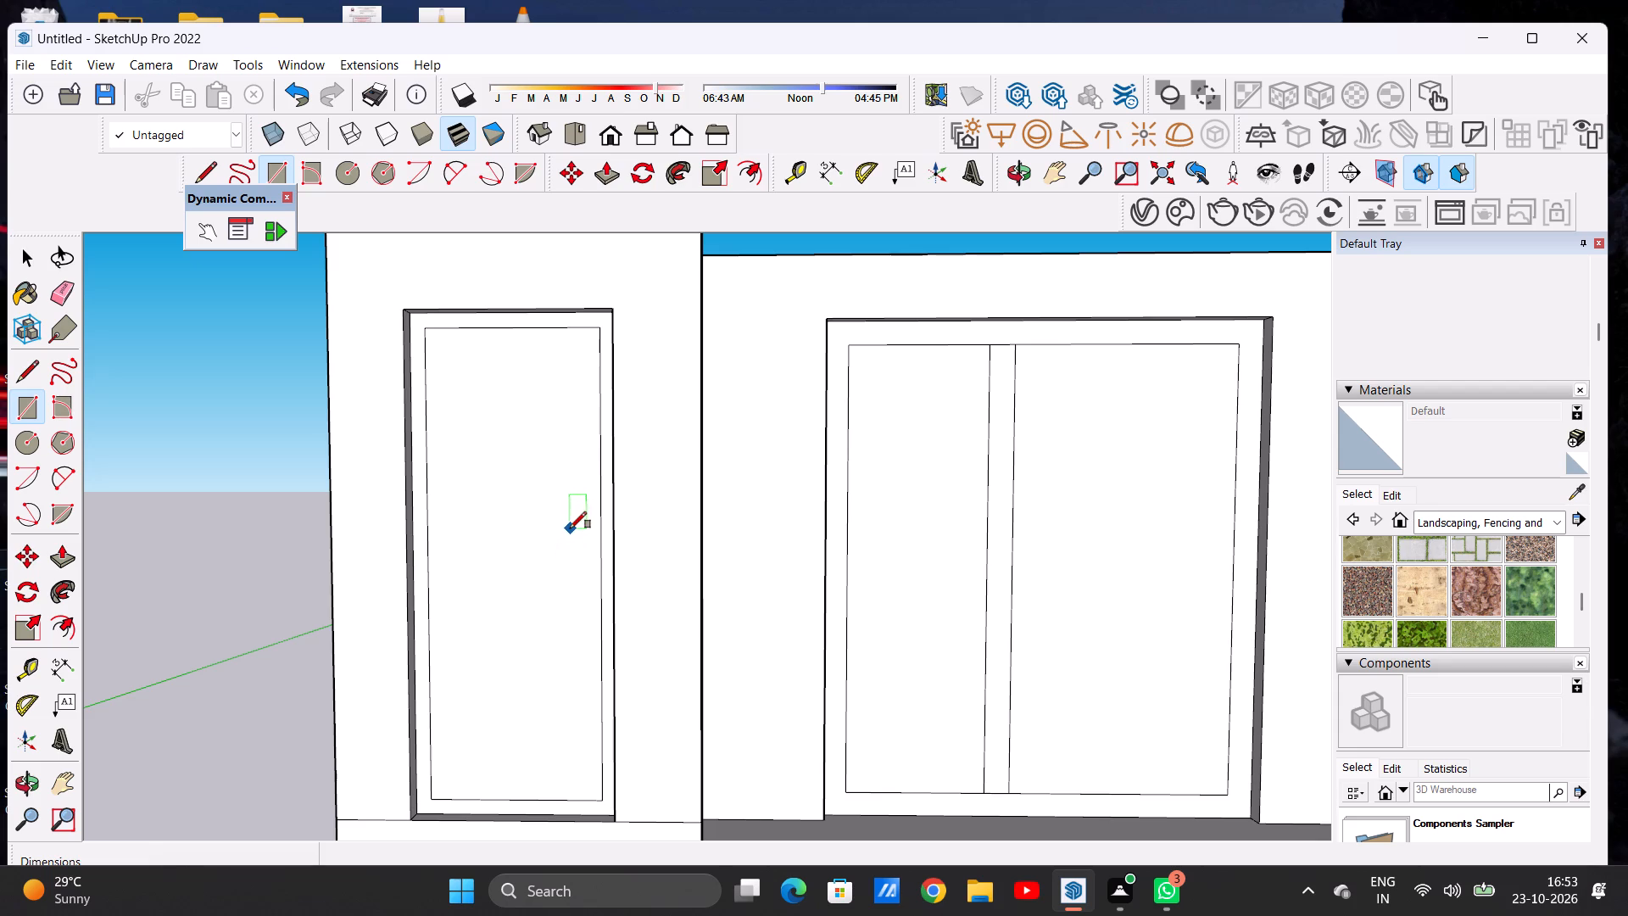
left_click(588, 528)
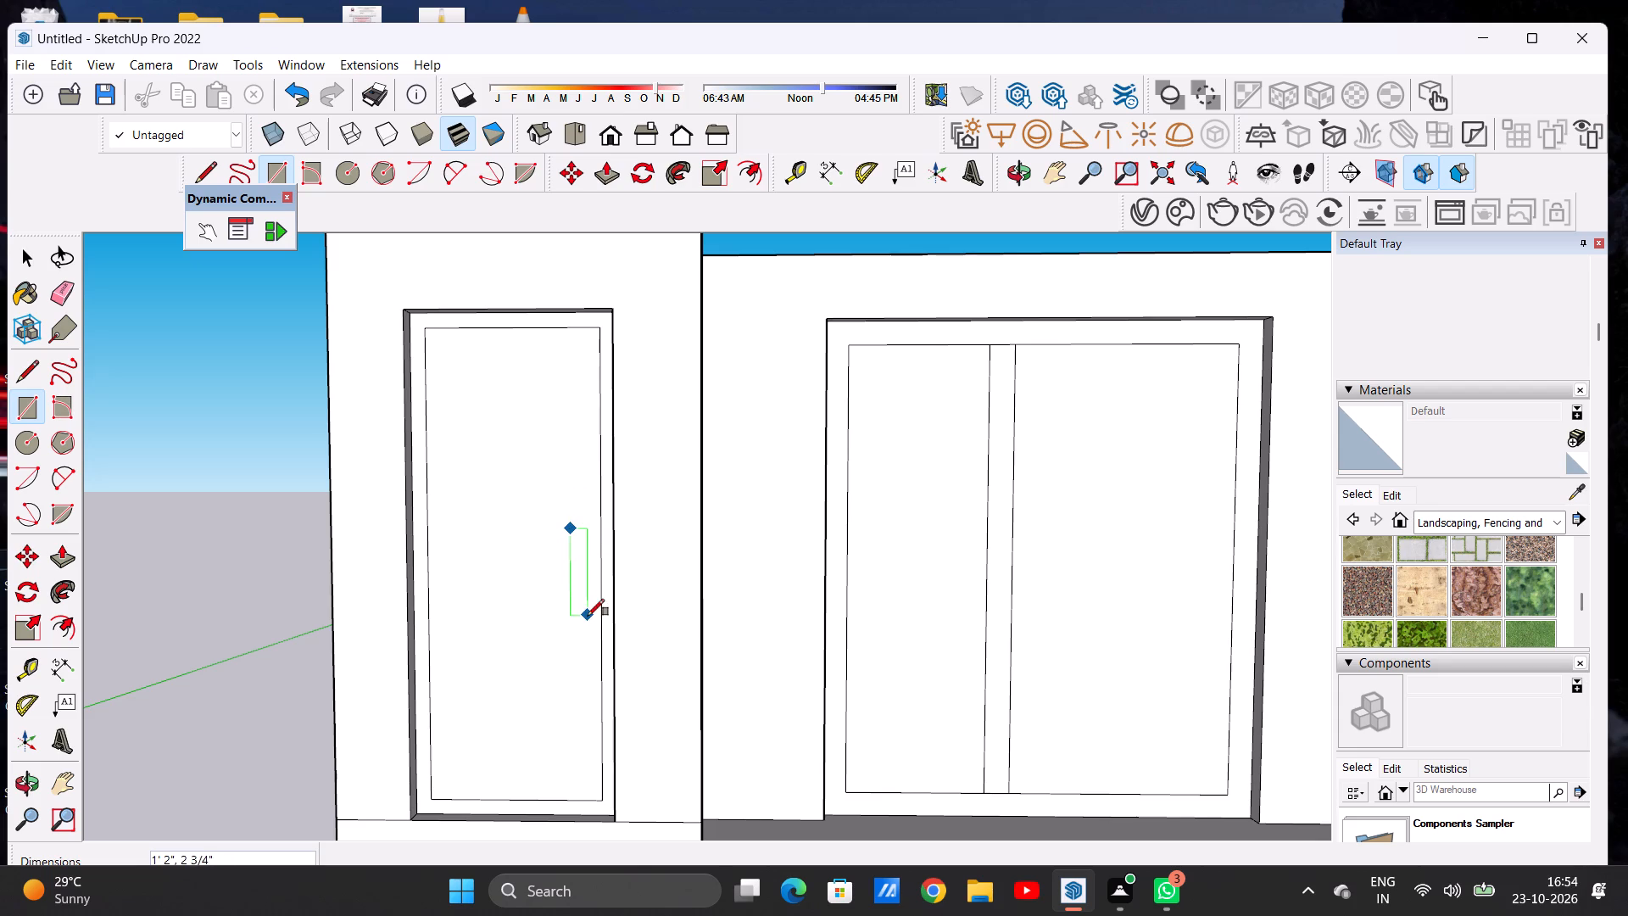
left_click(584, 612)
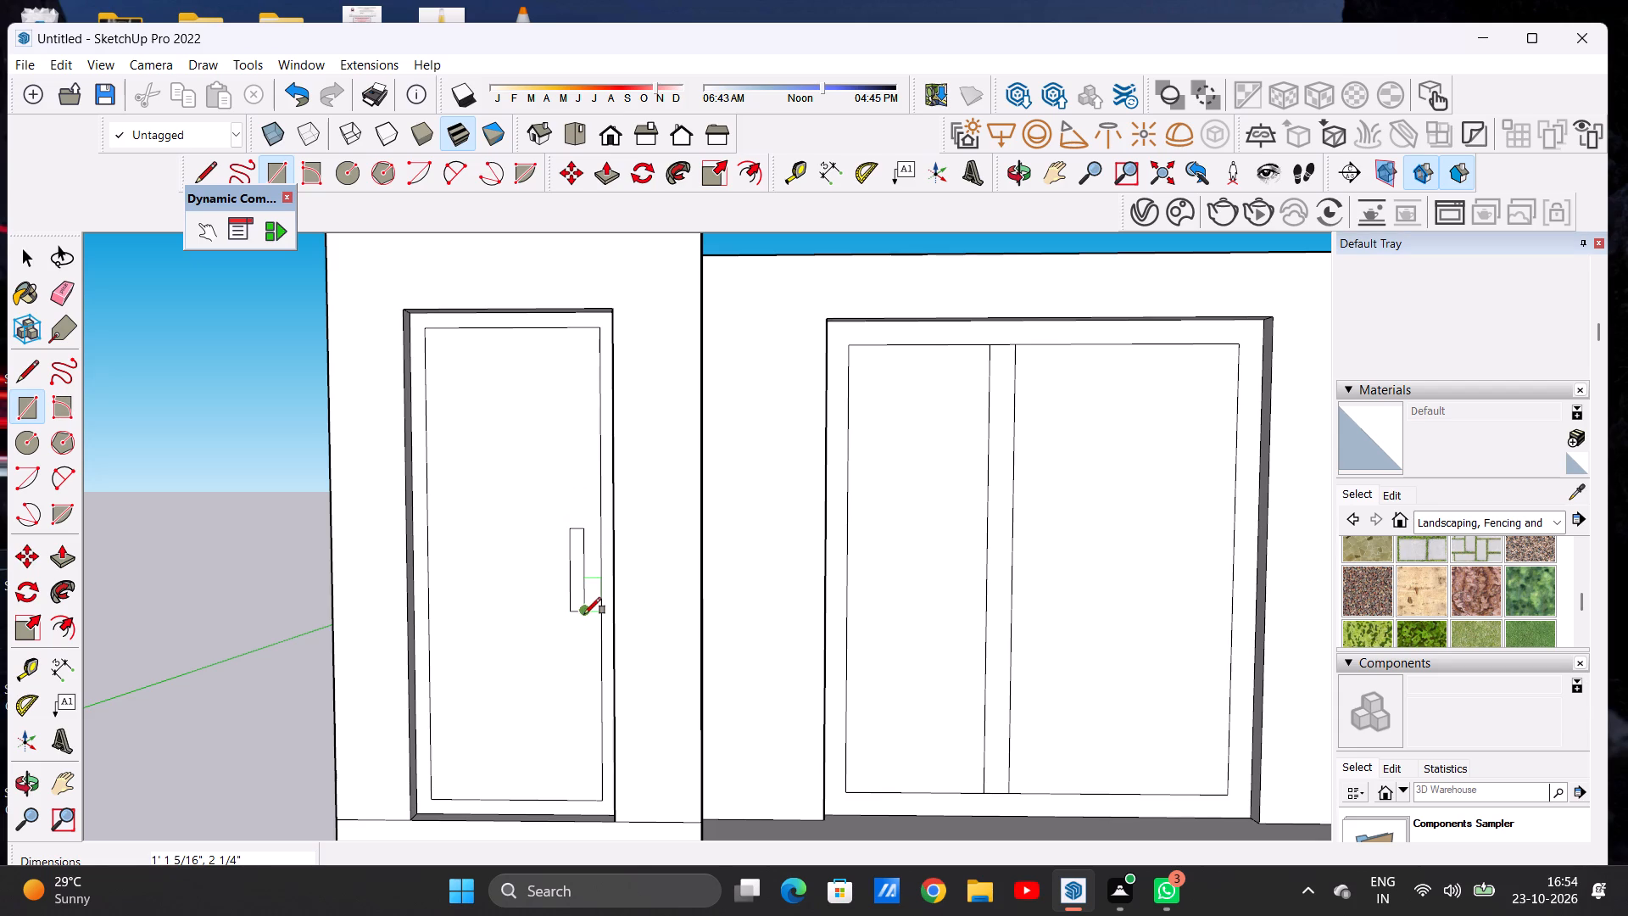
key("space")
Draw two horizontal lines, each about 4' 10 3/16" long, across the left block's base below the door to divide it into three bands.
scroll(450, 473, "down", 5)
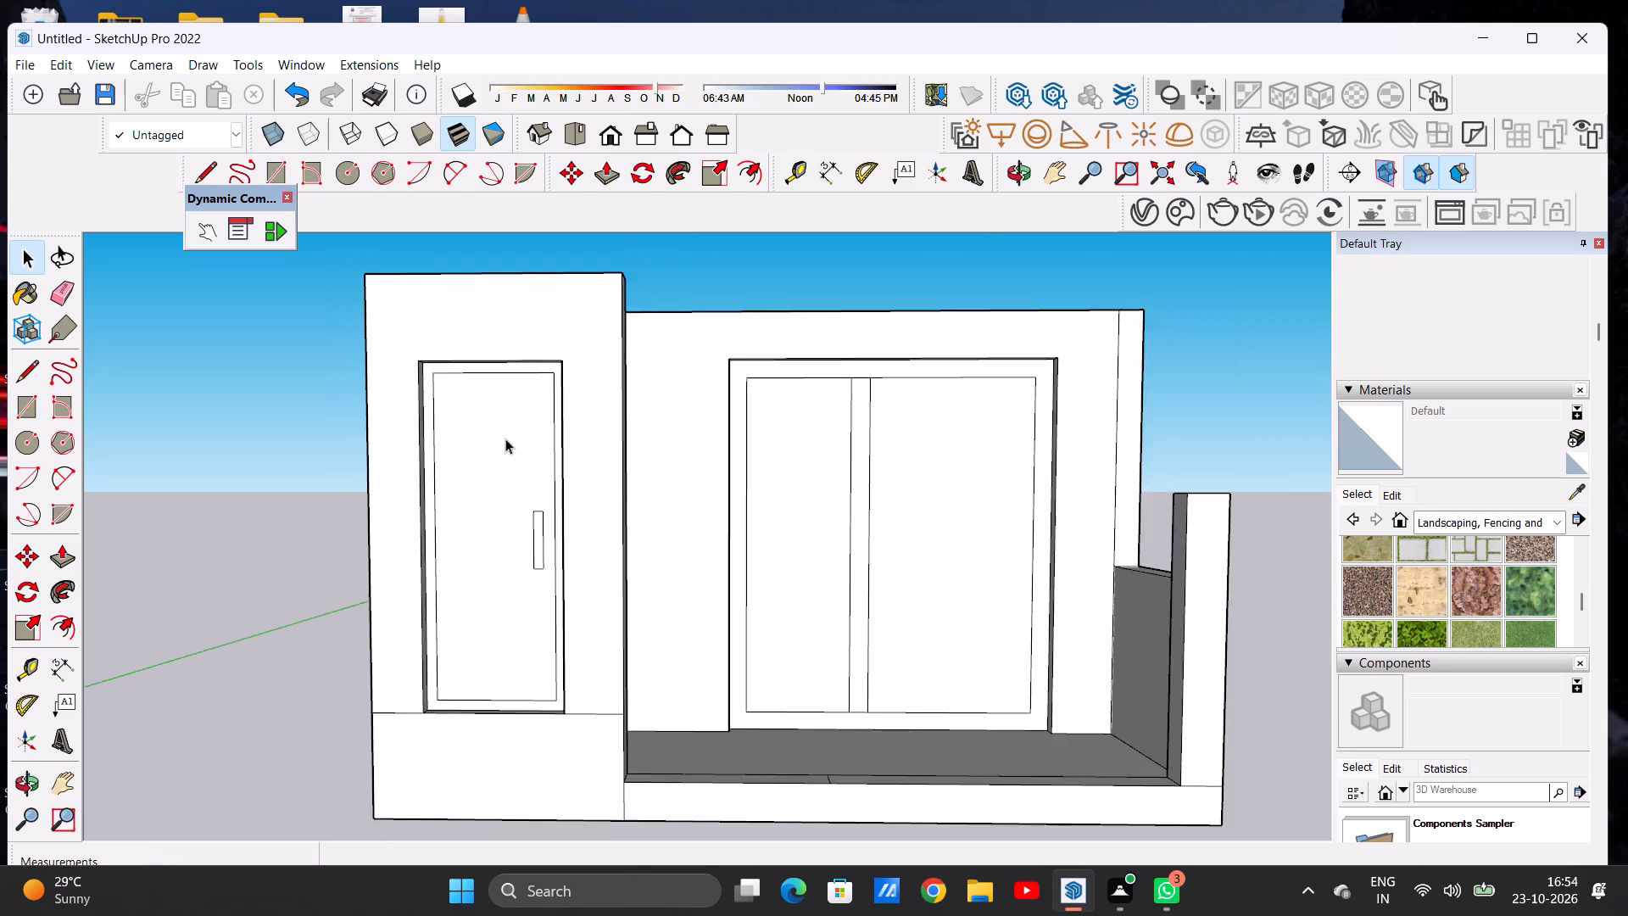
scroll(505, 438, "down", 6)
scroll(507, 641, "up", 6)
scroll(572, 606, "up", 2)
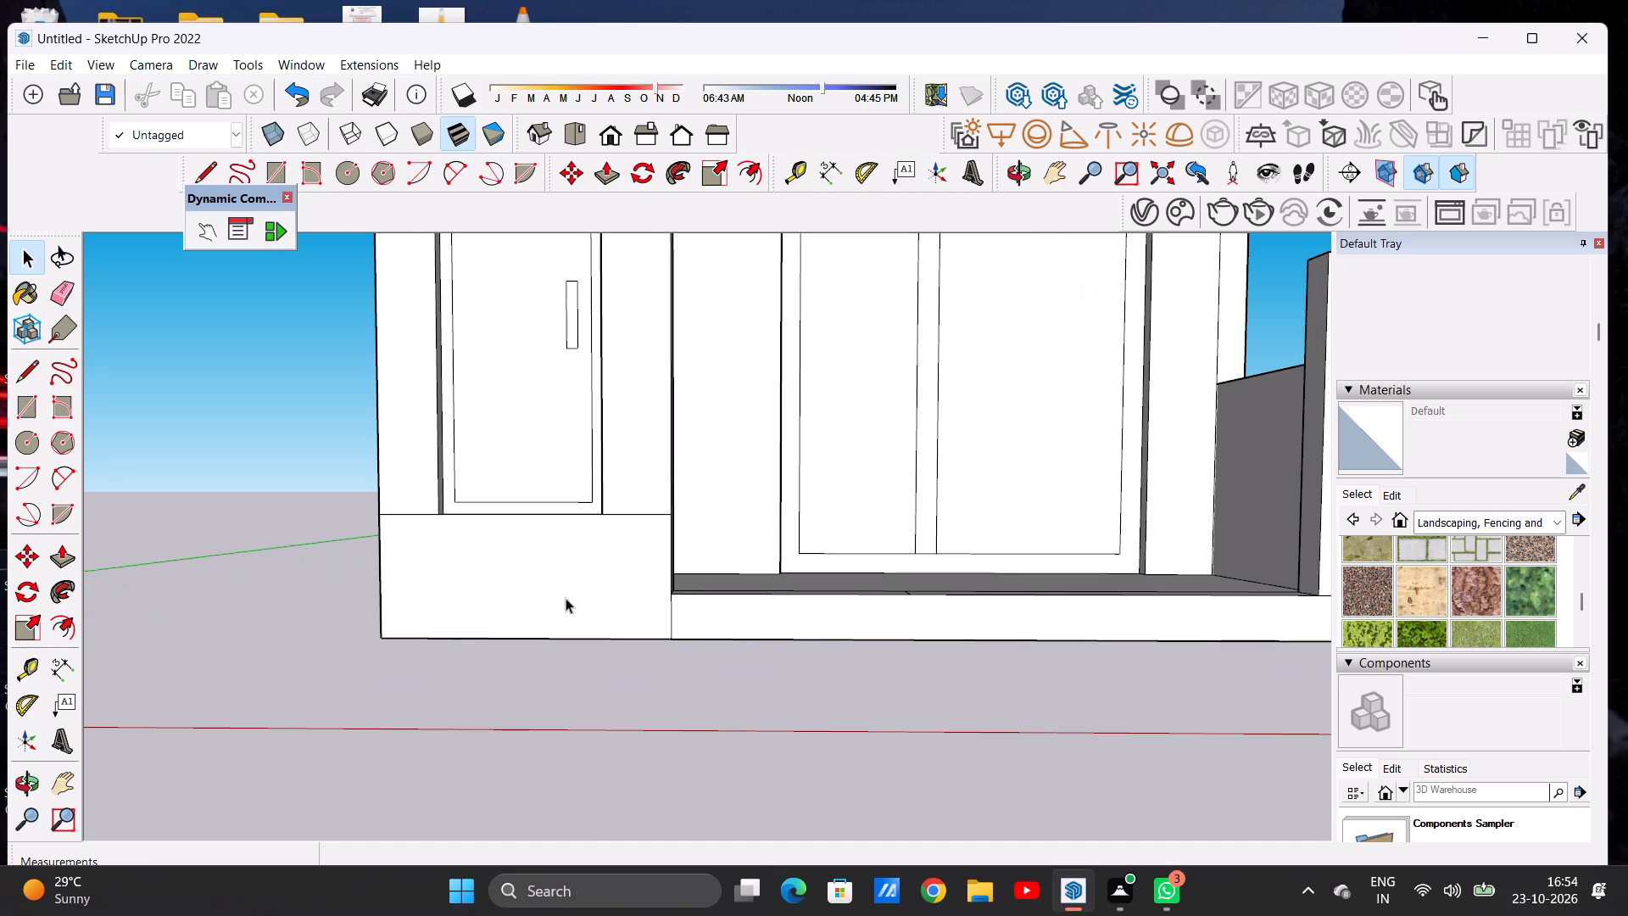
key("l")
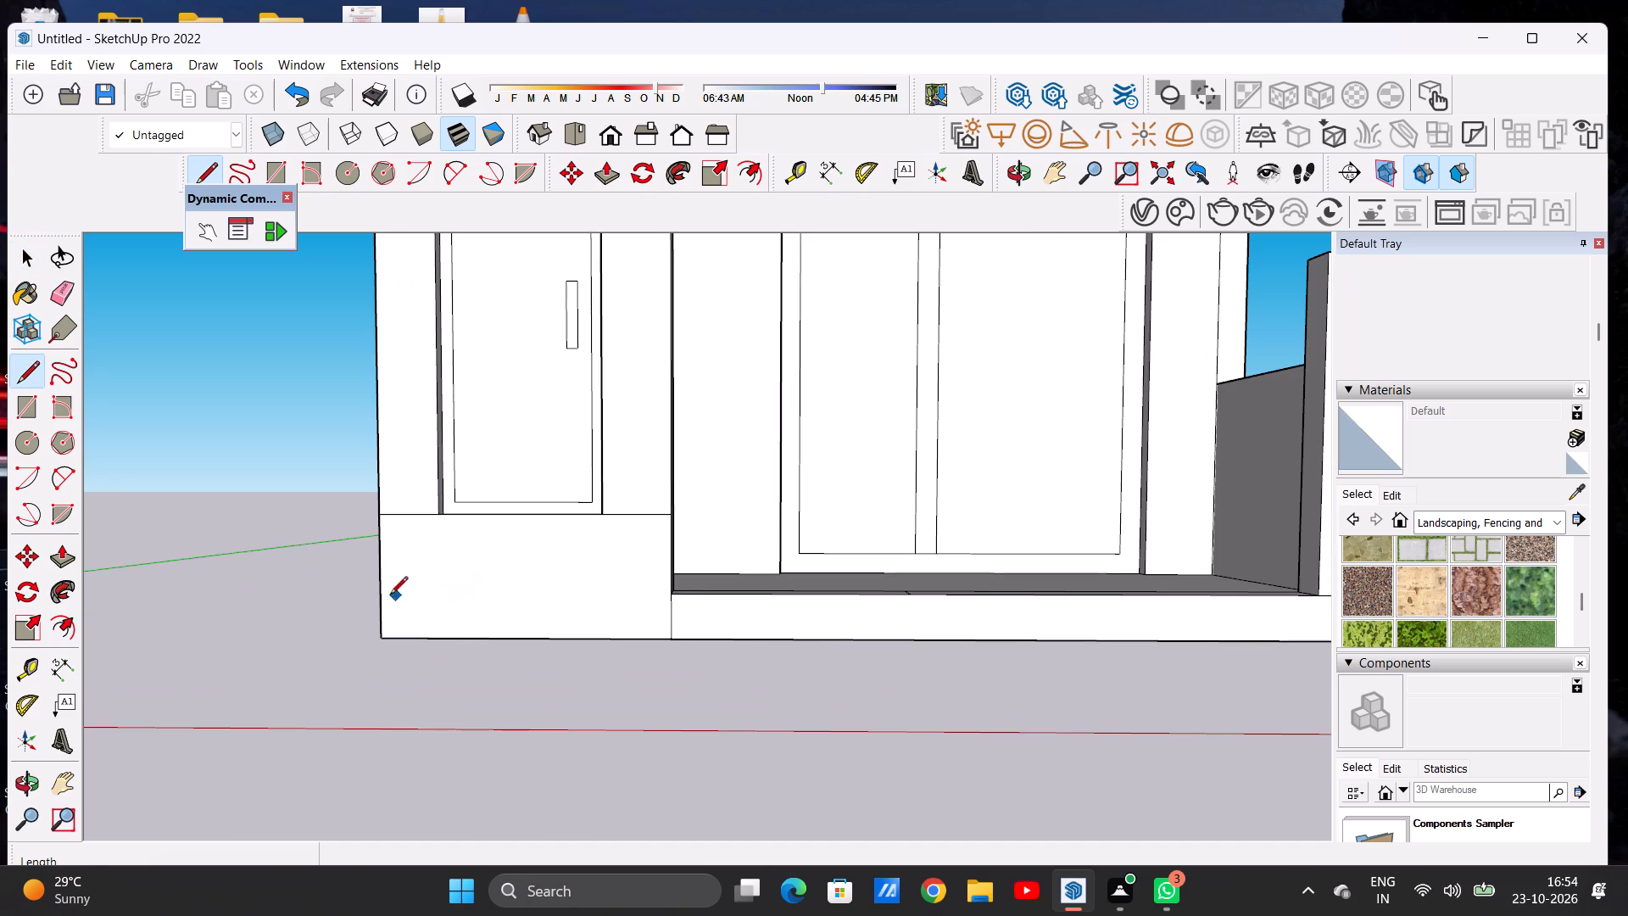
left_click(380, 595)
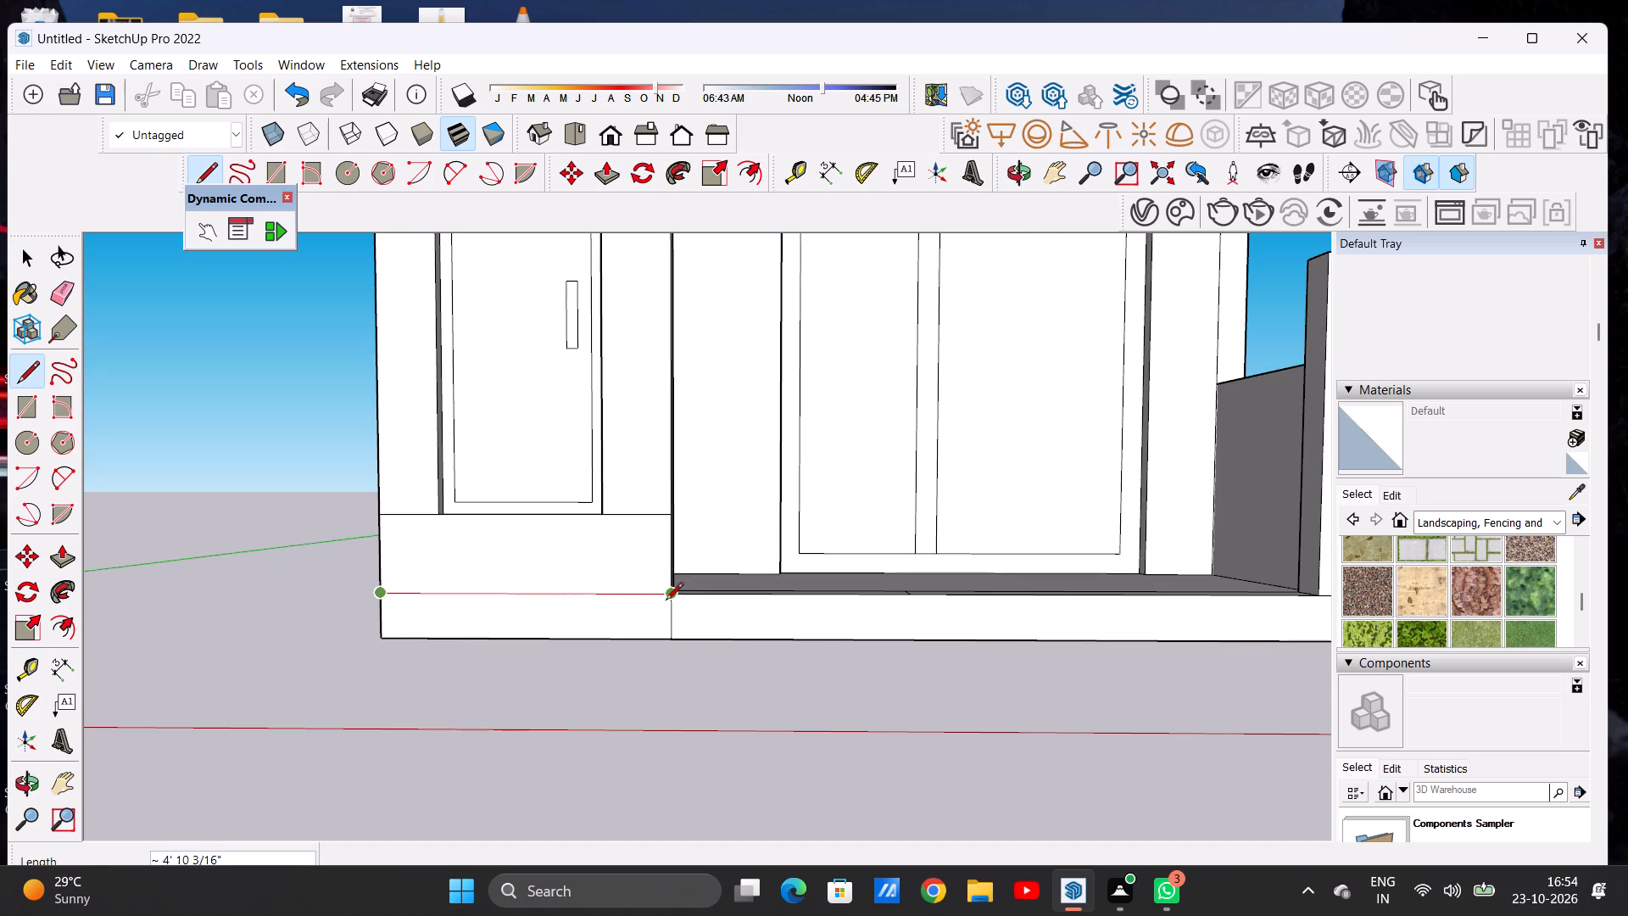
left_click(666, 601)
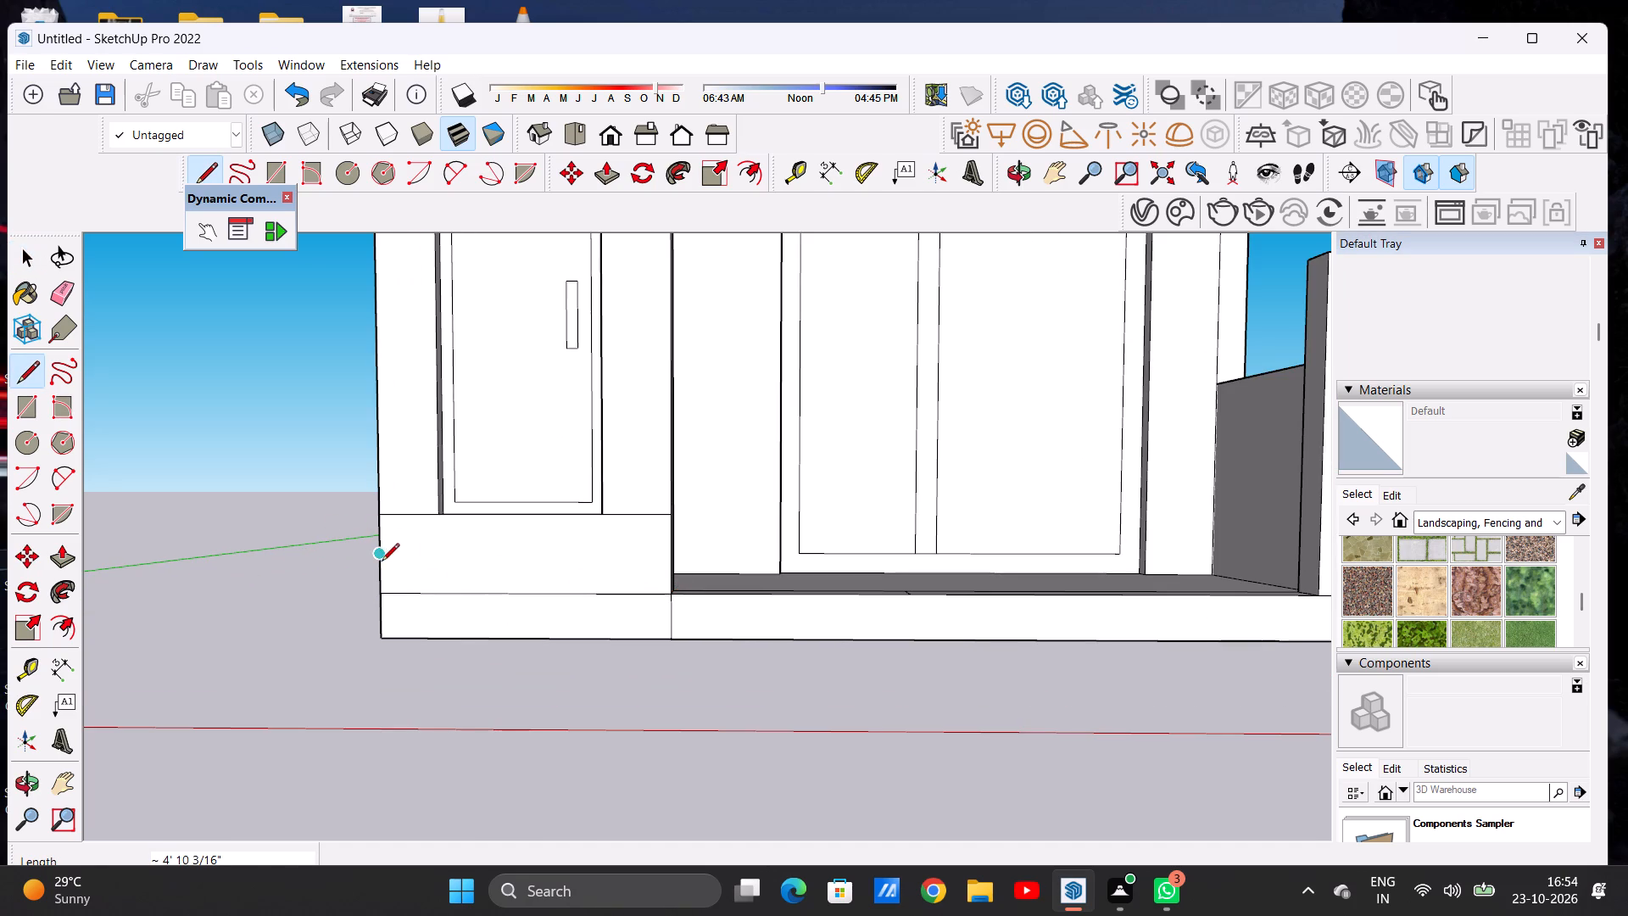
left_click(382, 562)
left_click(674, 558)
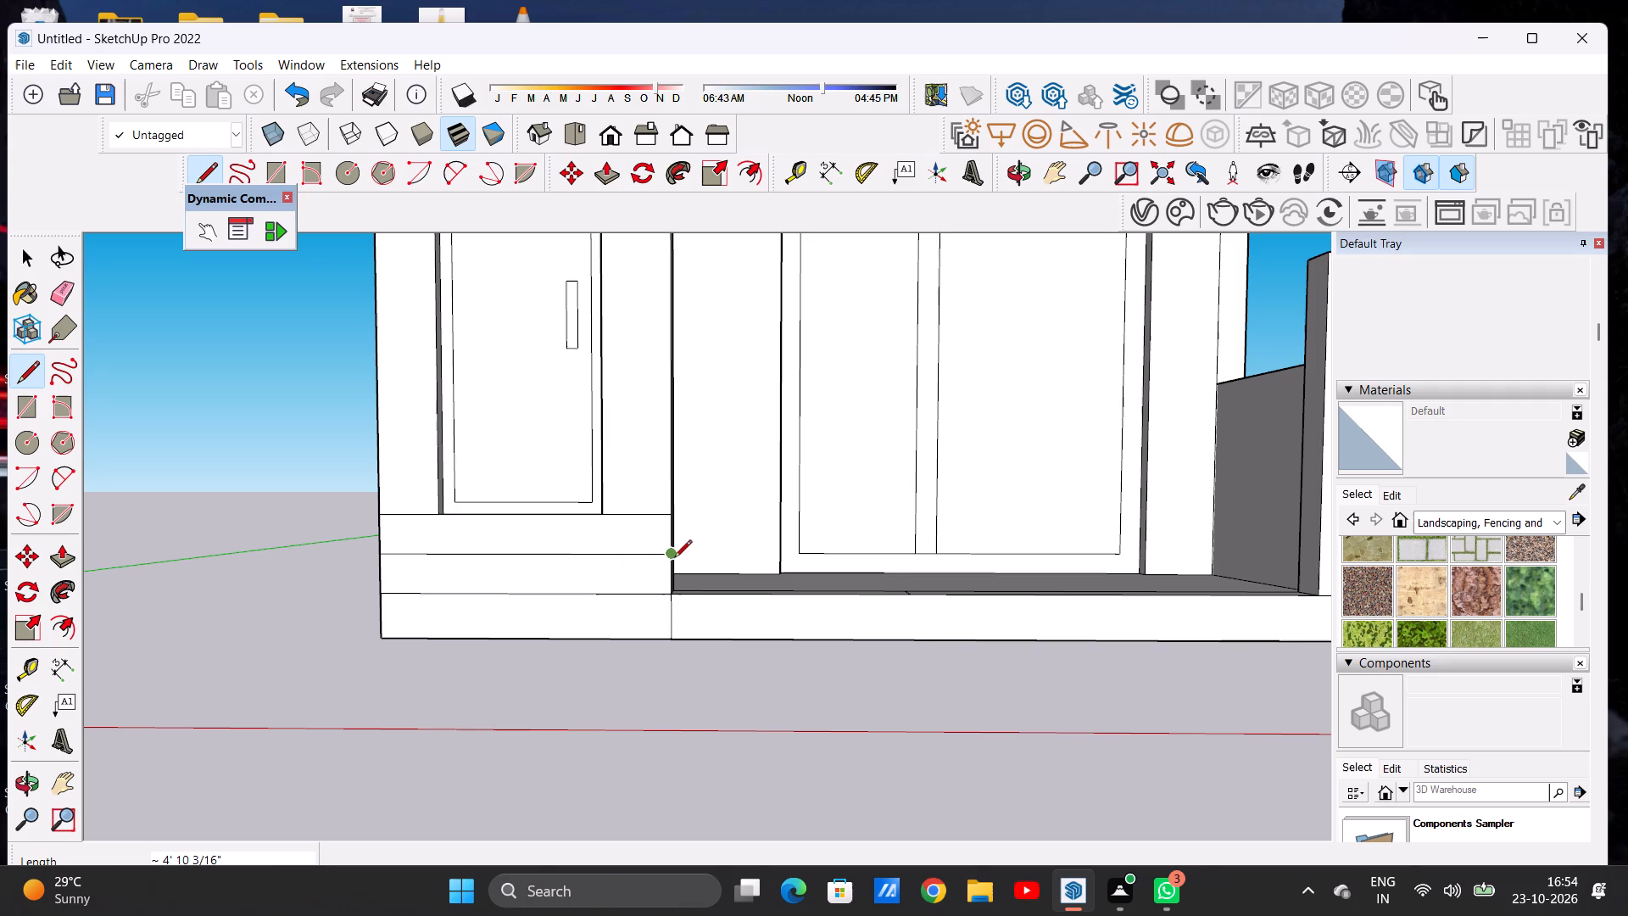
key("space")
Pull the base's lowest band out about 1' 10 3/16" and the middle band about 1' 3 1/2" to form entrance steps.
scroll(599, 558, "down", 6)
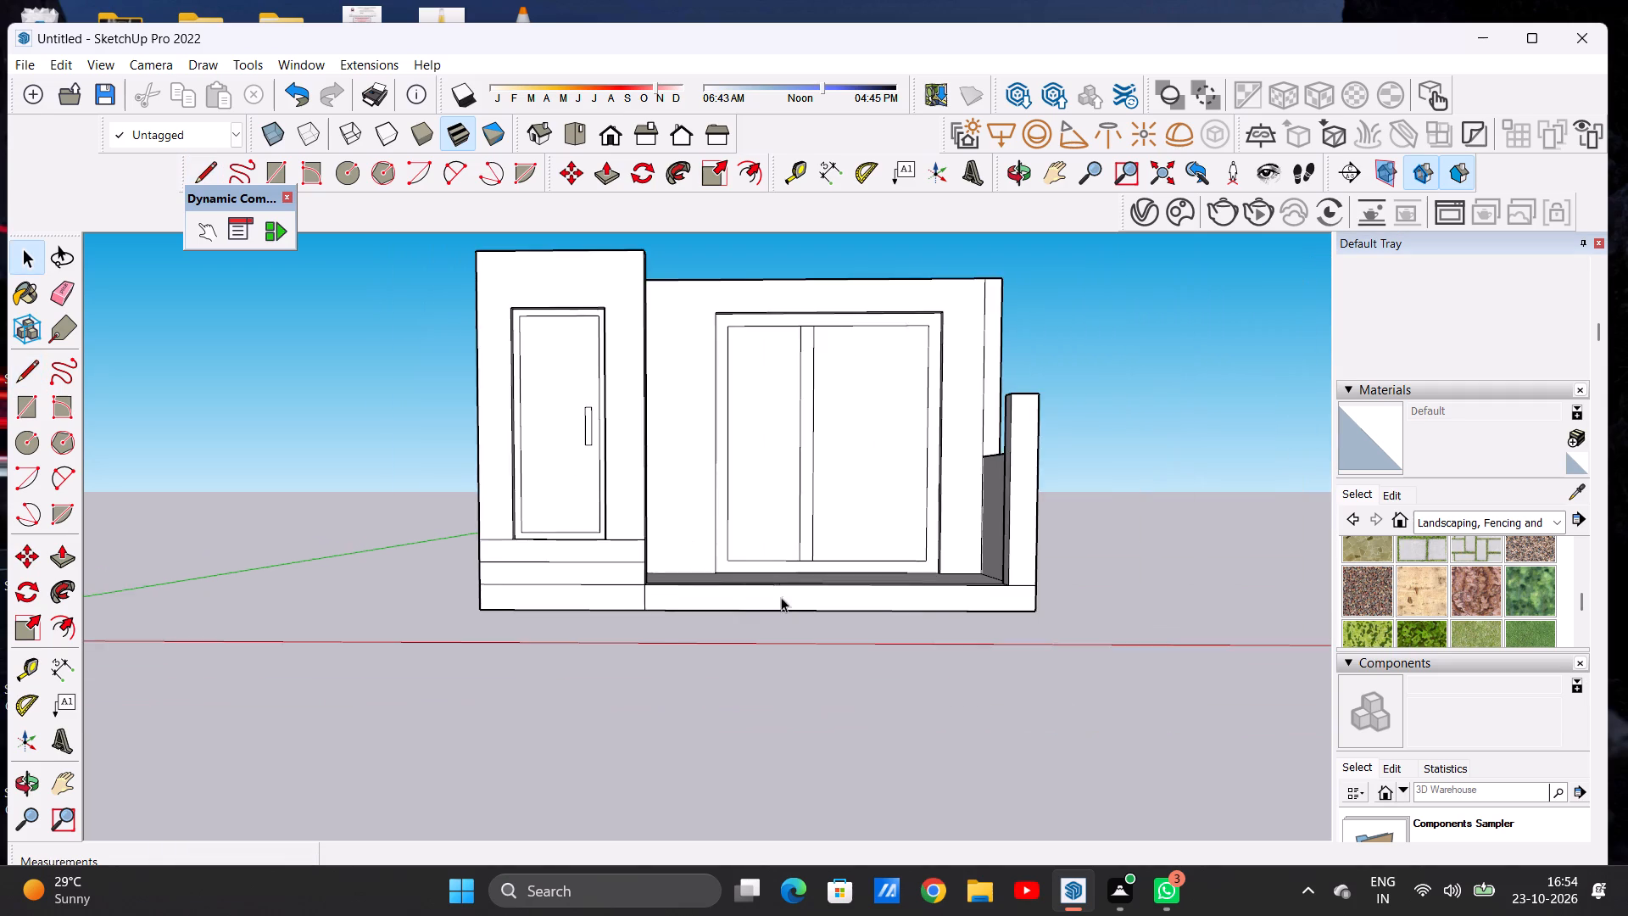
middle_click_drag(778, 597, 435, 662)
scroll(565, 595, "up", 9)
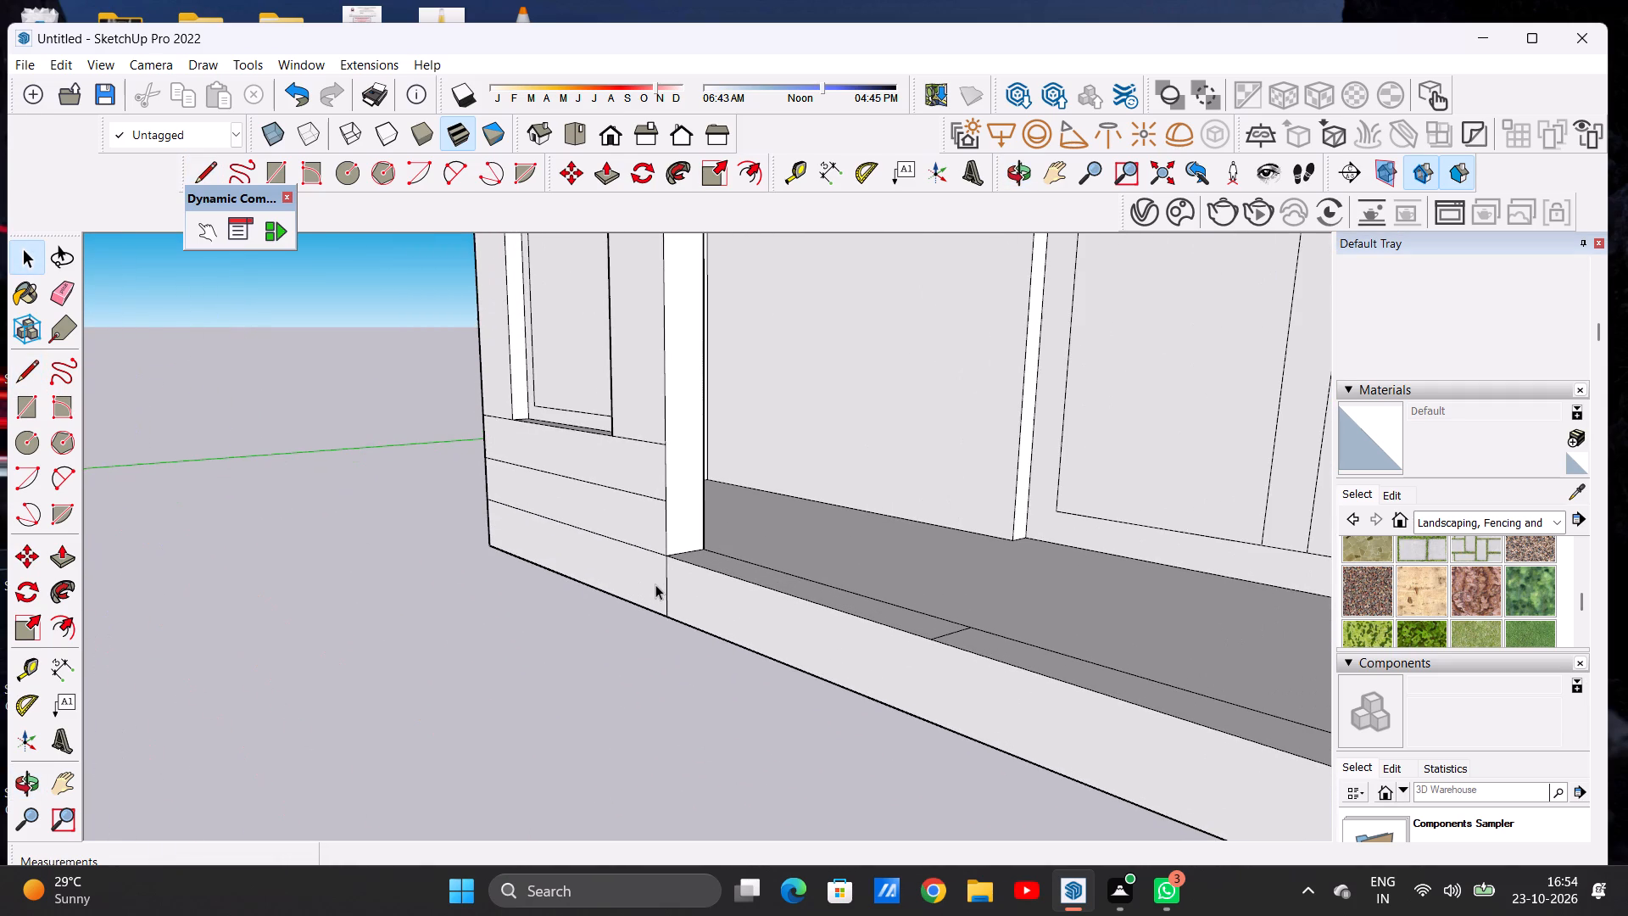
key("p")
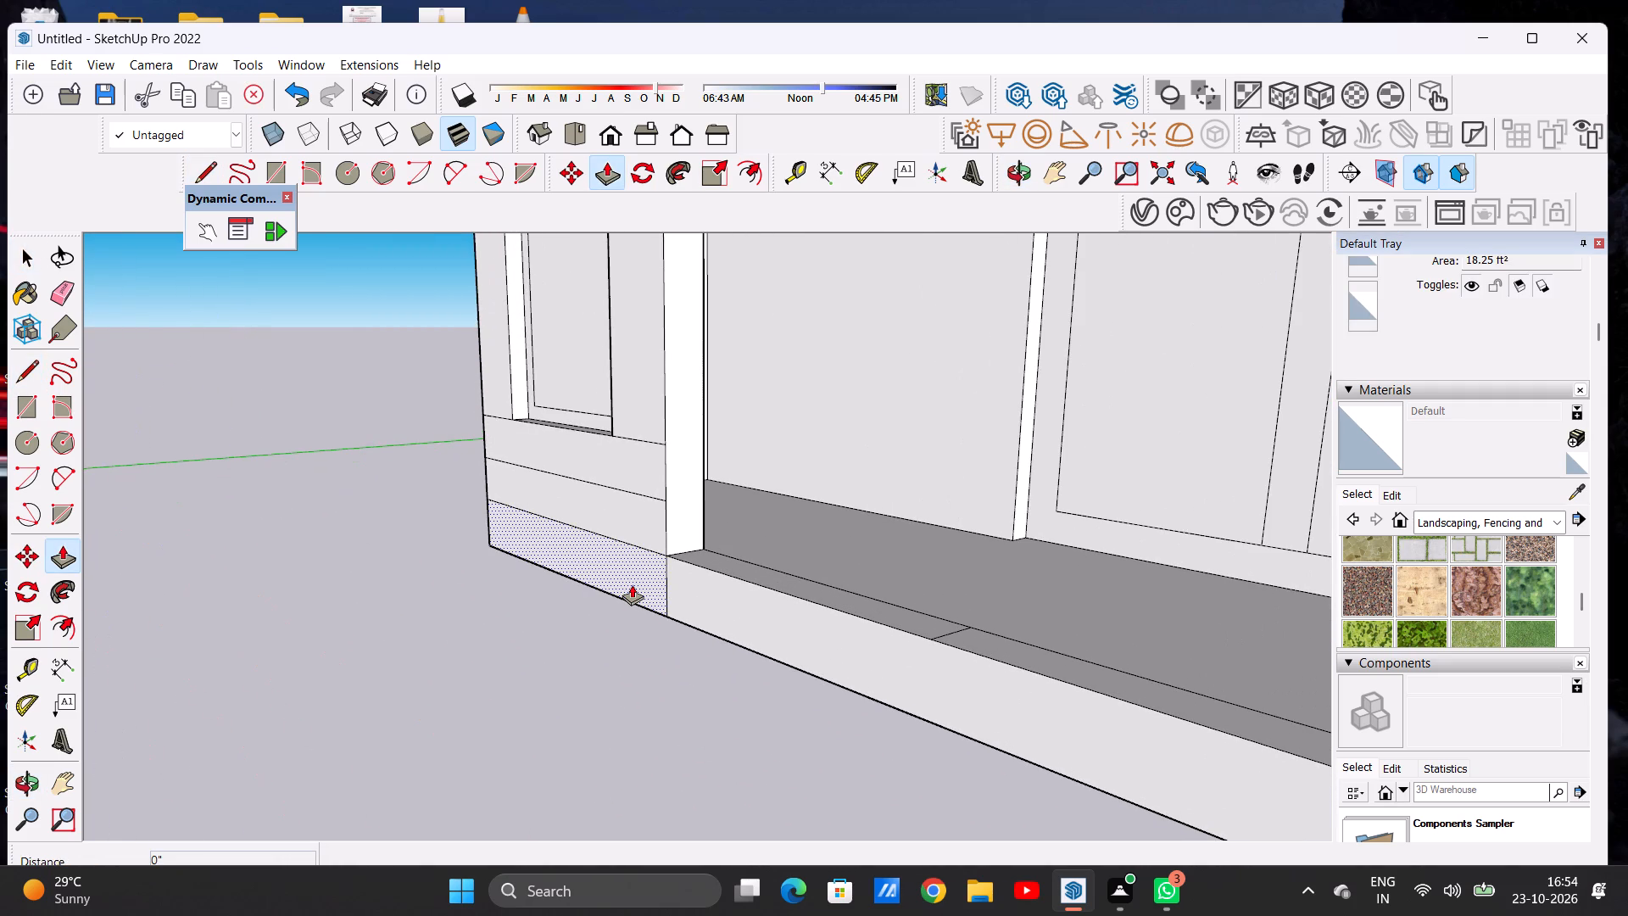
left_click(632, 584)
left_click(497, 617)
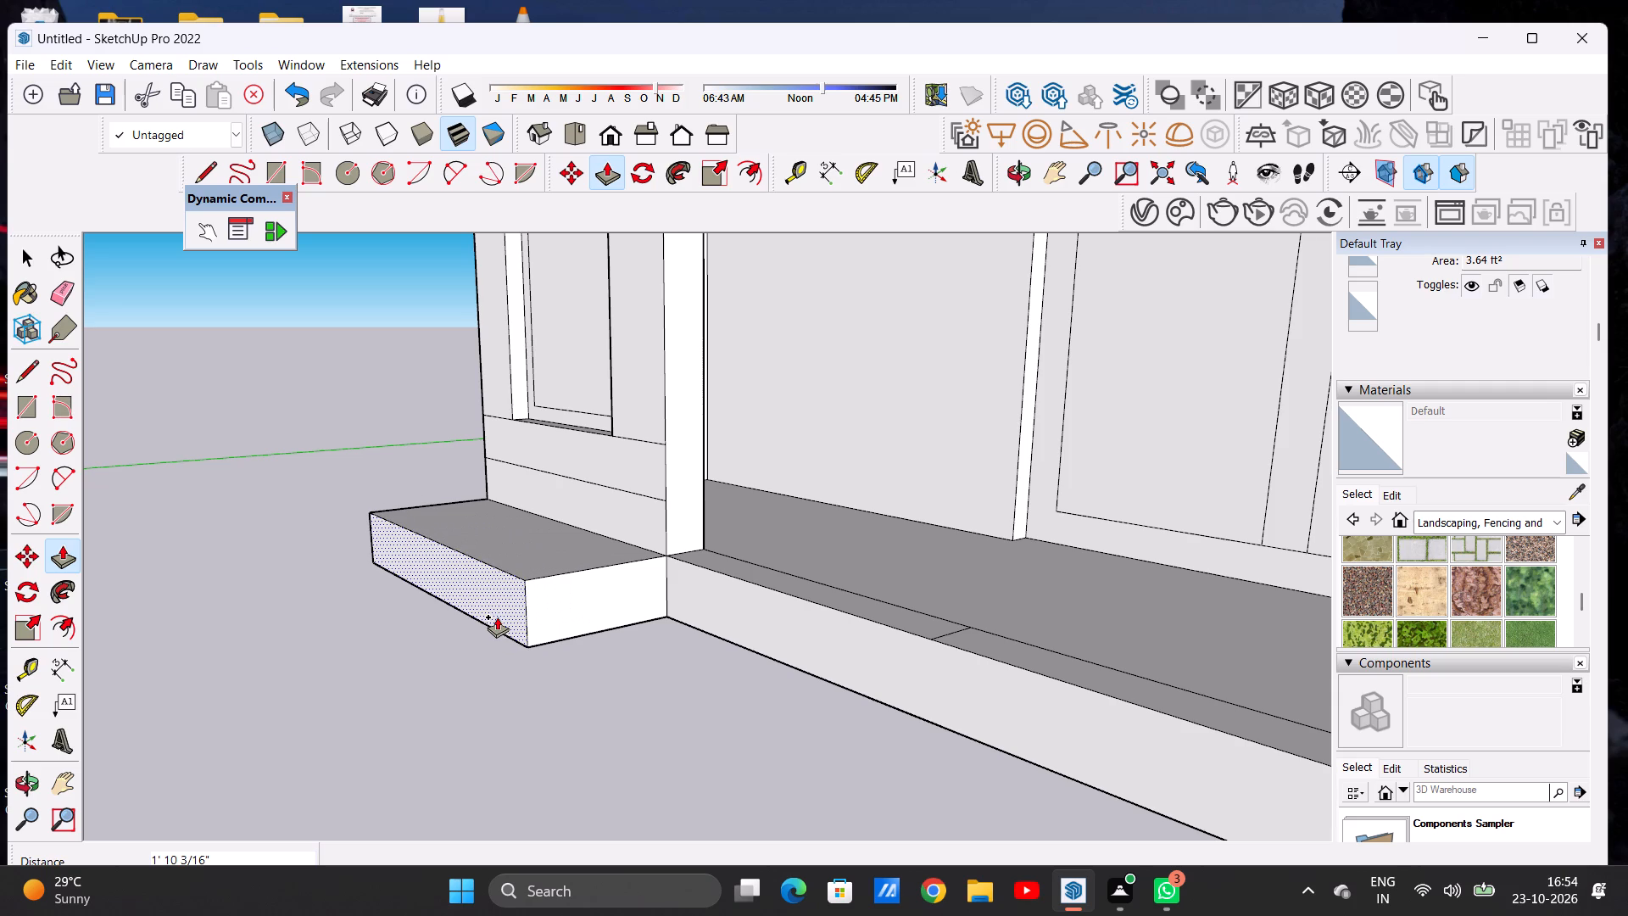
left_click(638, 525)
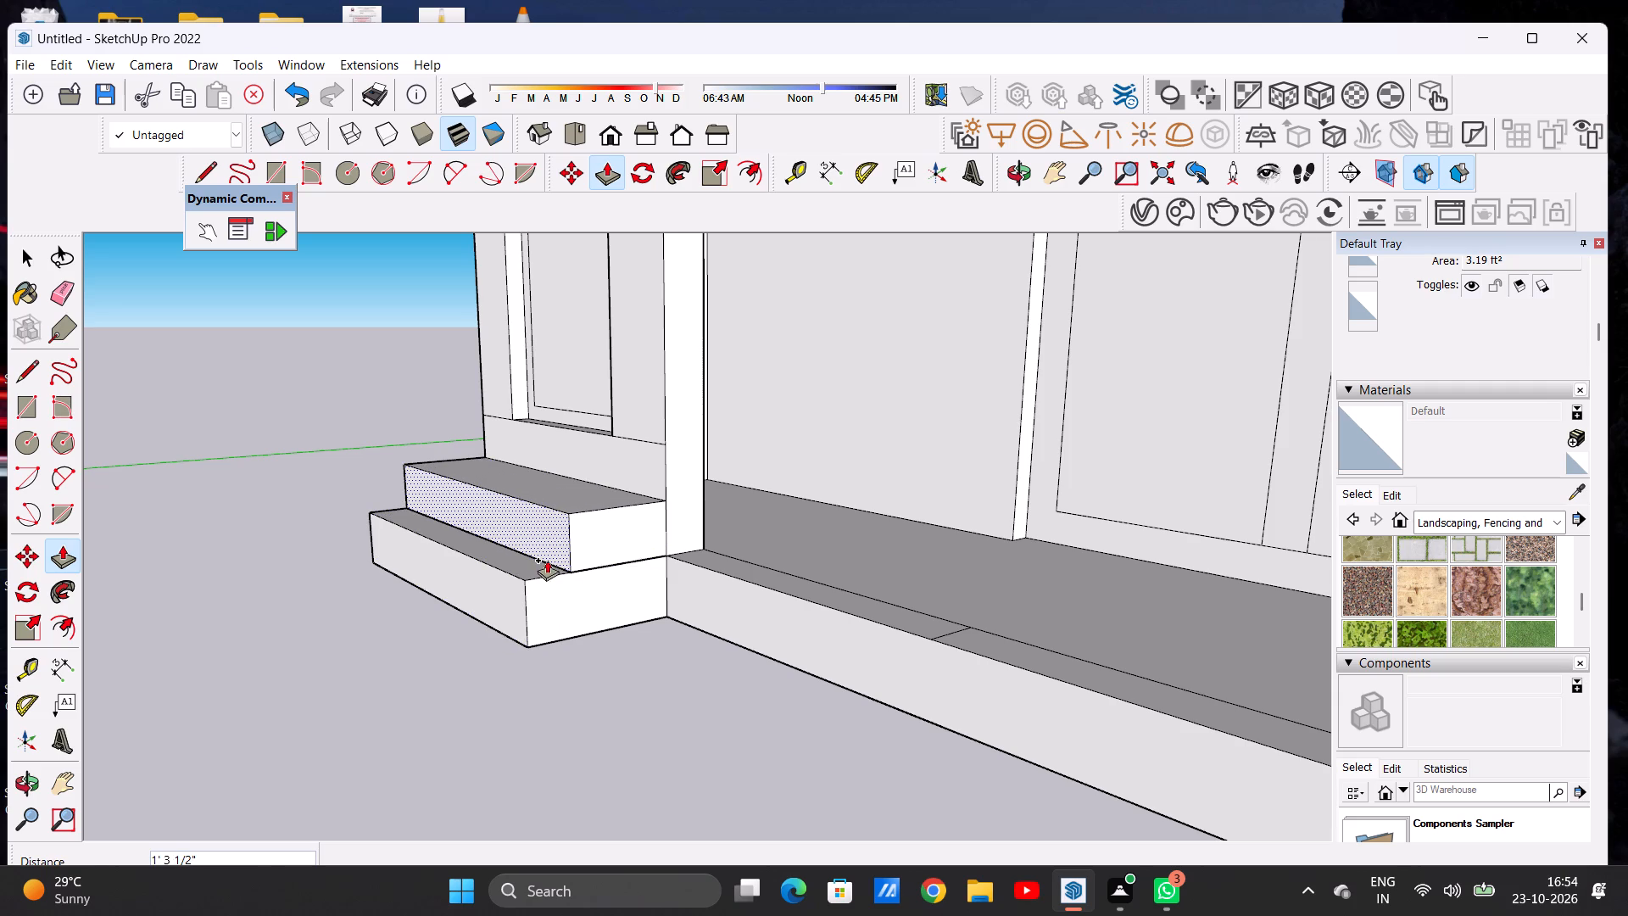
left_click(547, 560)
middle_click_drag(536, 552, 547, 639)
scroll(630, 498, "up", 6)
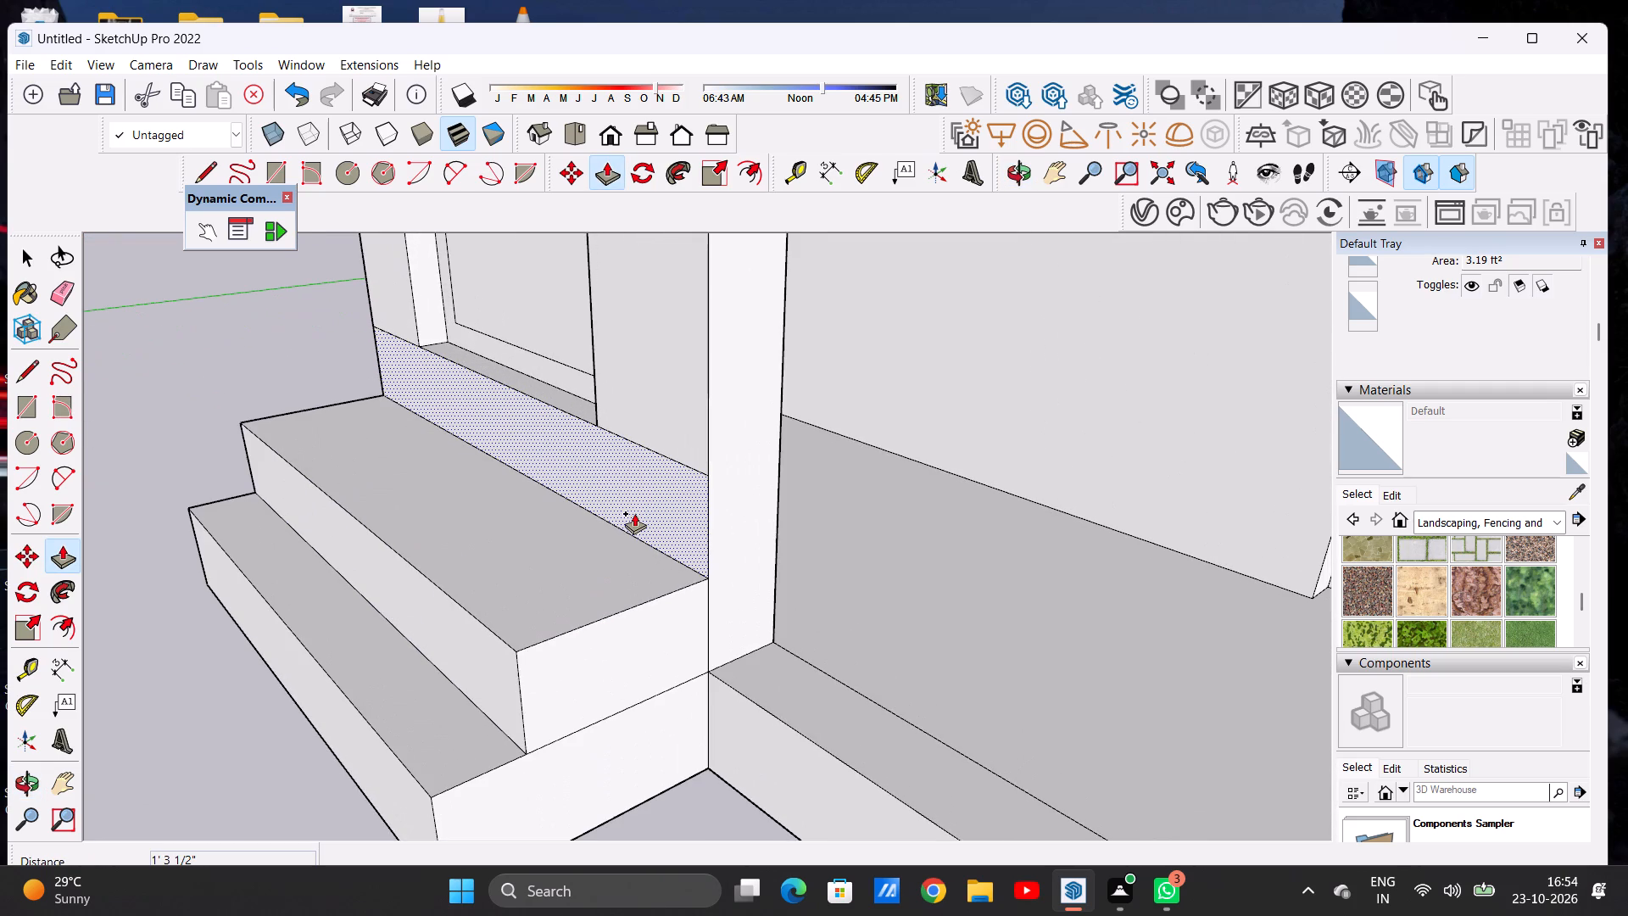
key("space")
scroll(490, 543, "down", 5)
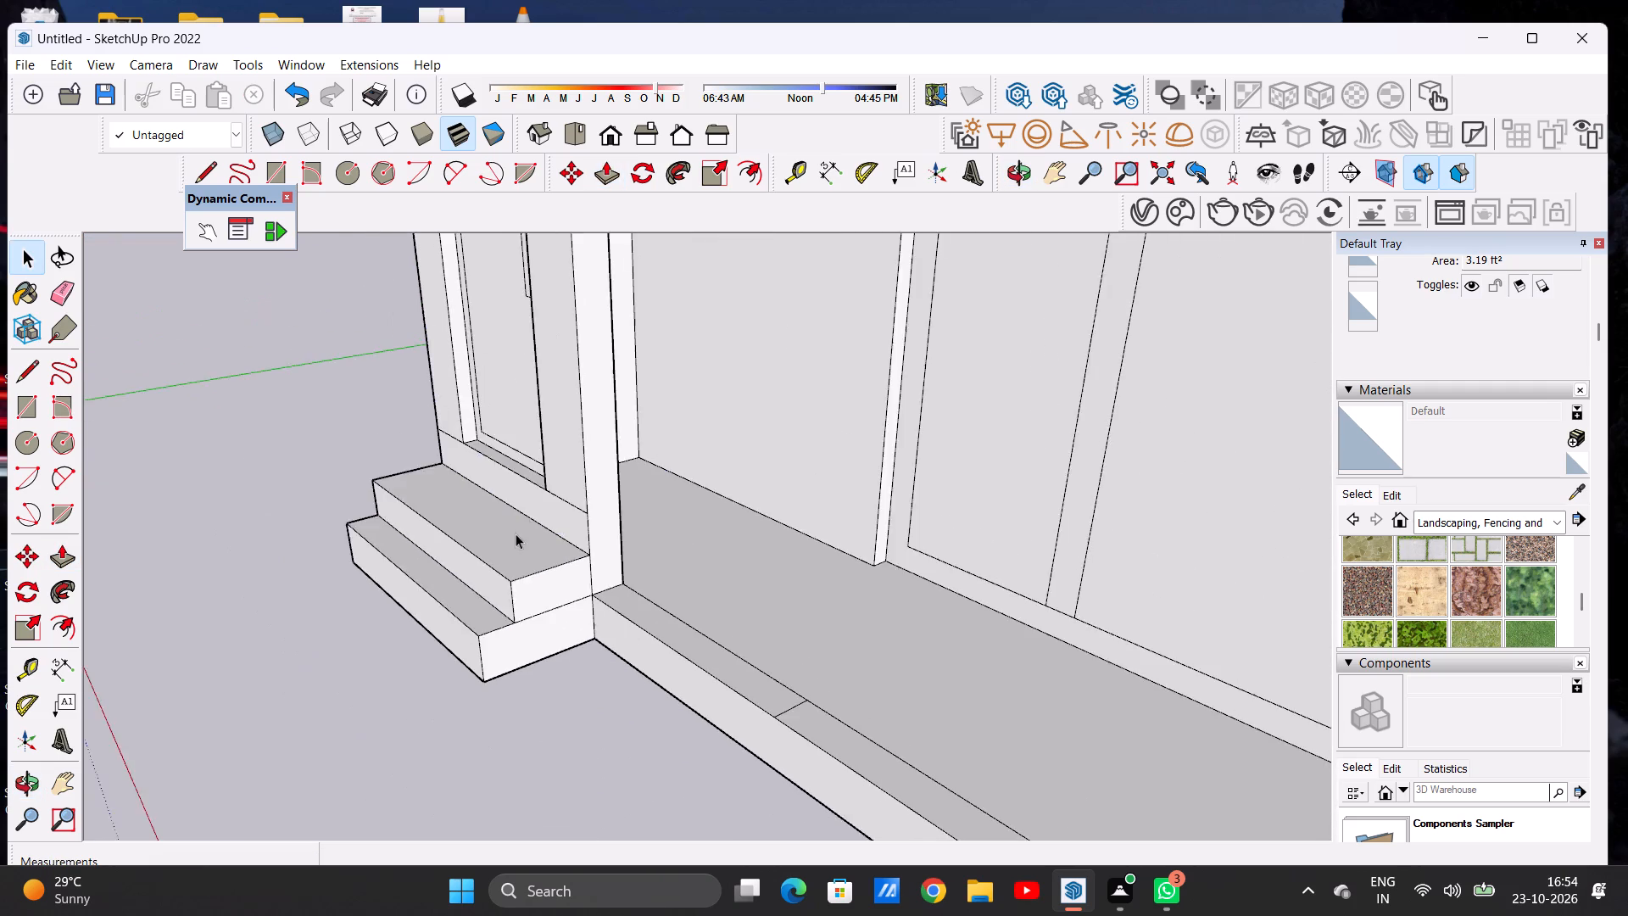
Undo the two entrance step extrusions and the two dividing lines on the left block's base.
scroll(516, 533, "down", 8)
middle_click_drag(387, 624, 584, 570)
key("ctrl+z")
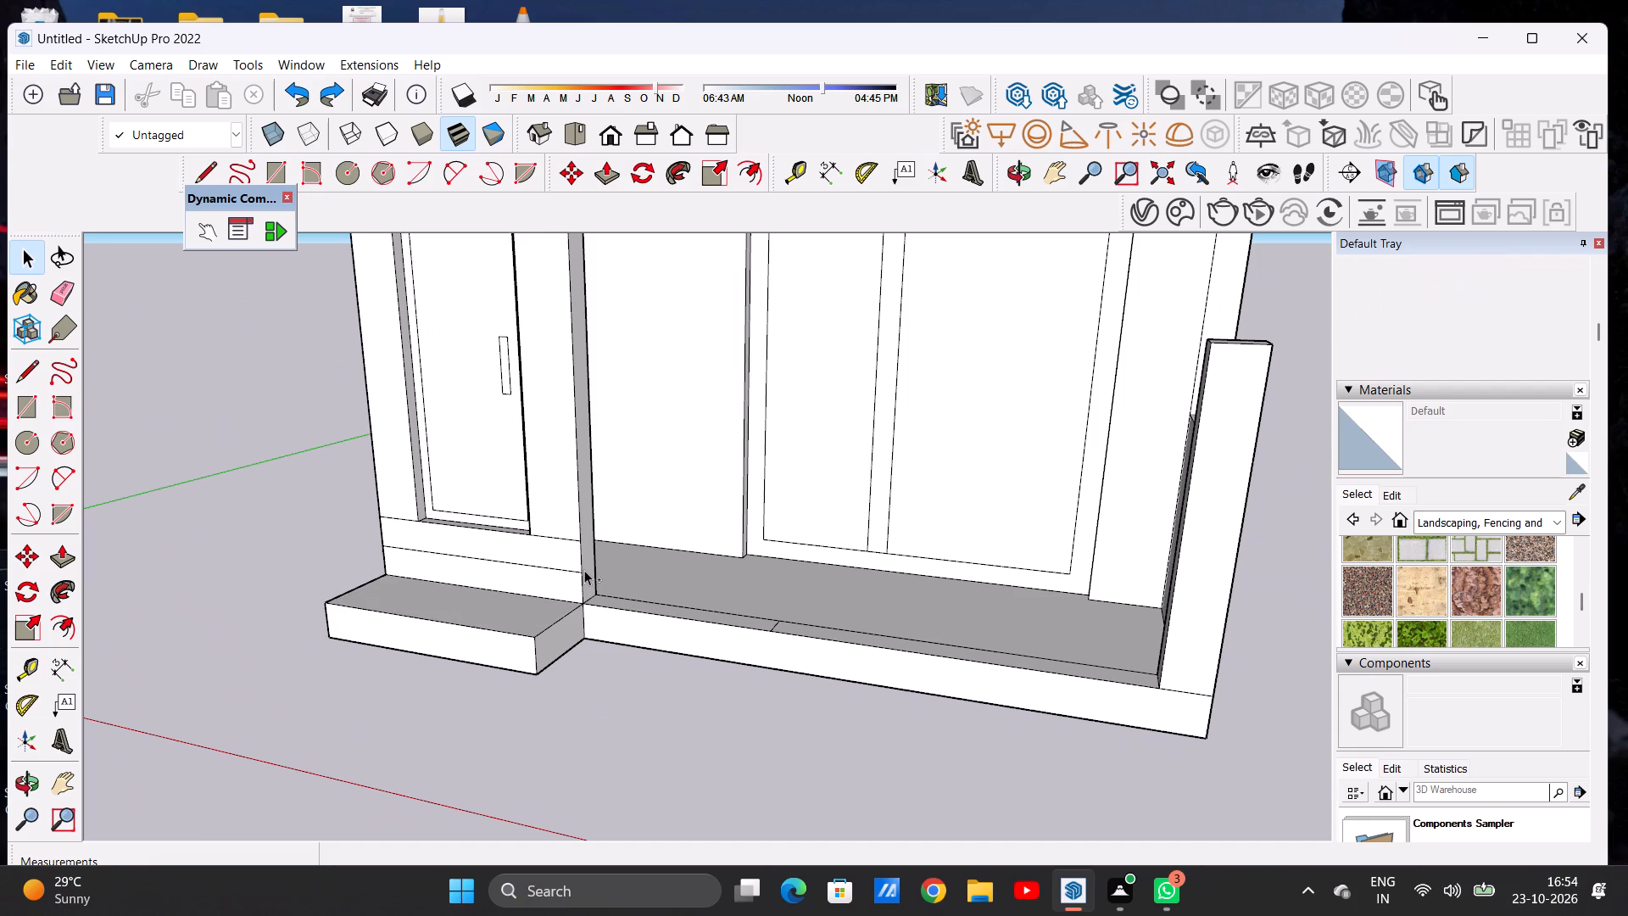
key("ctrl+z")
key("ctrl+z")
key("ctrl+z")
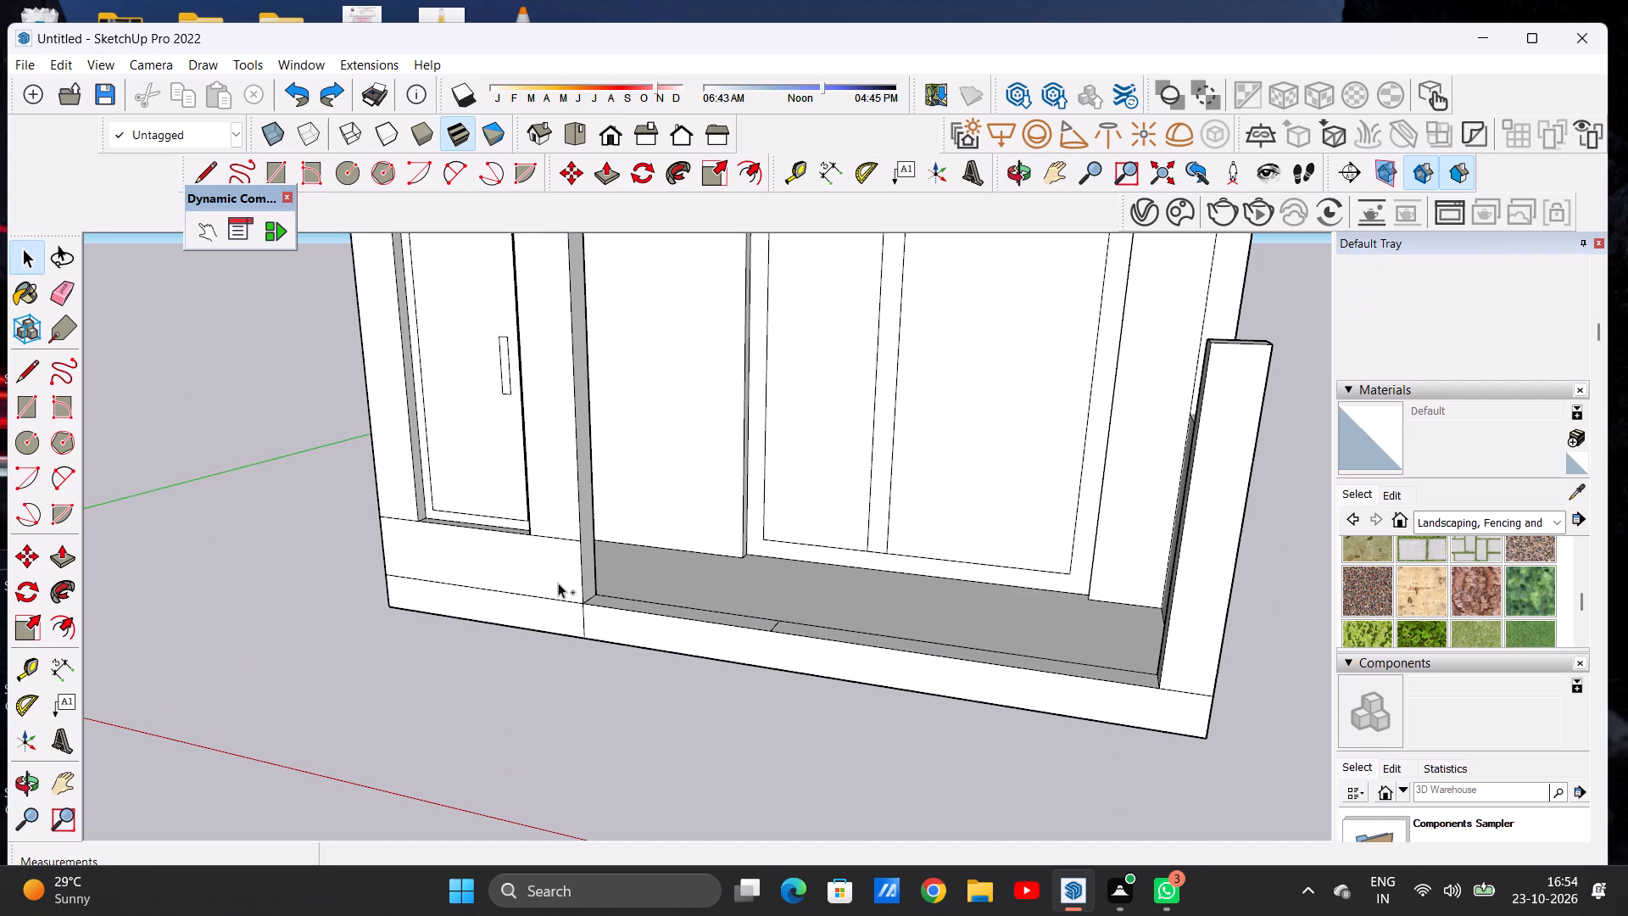
Draw a horizontal line about 4' 10 3/16" long across the left block's base, a little below the line under the door.
scroll(554, 621, "up", 2)
key("l")
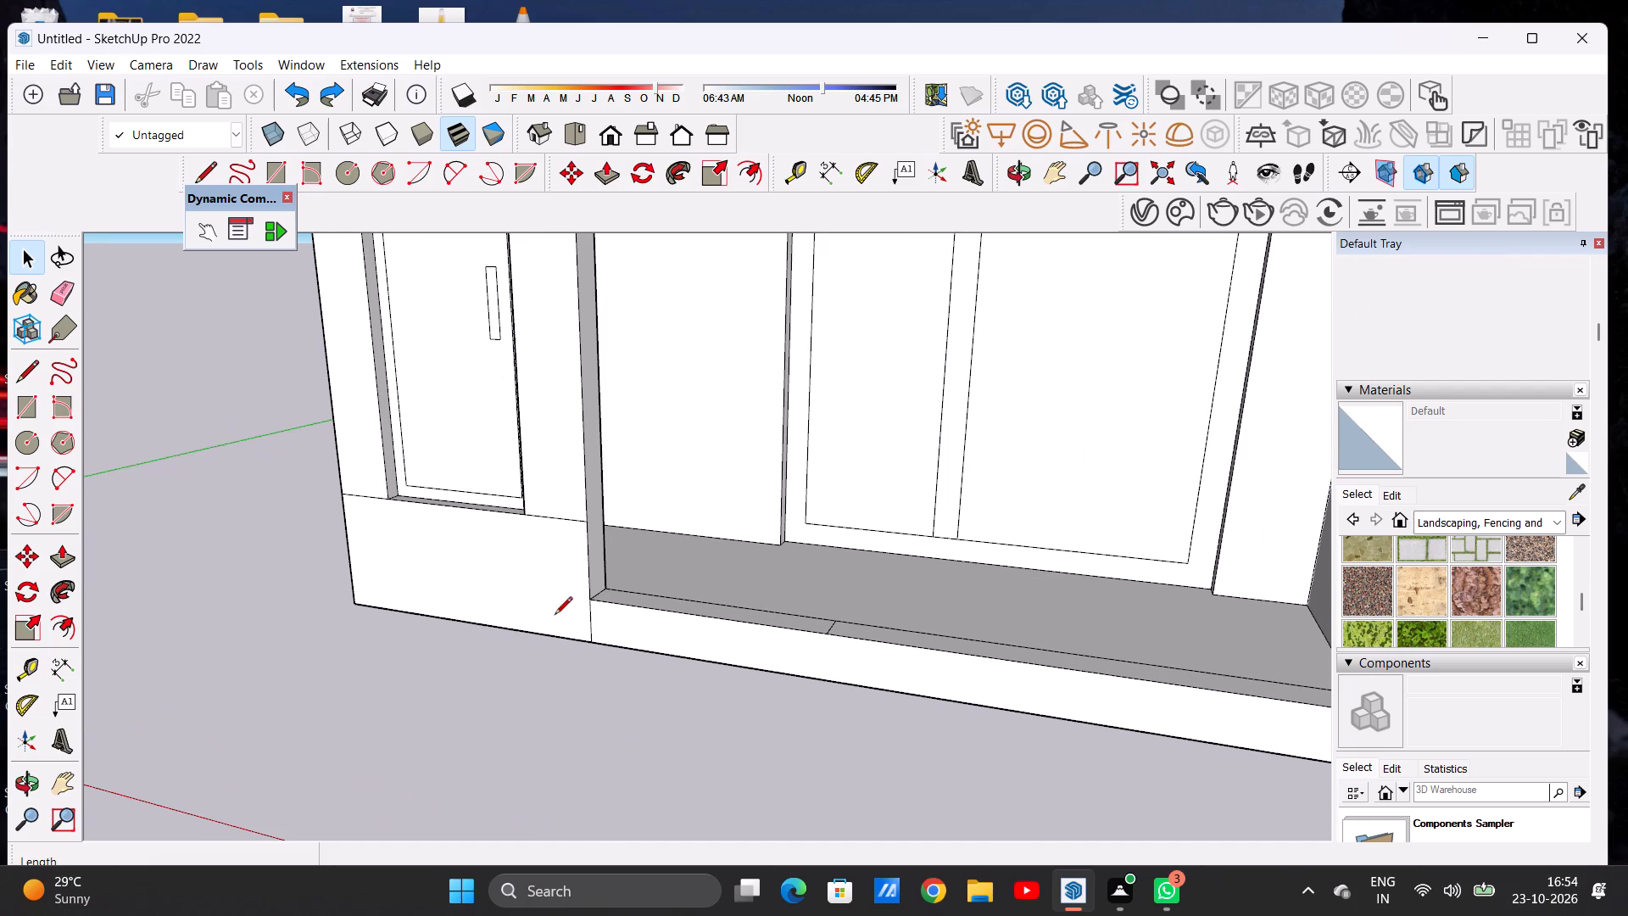
scroll(551, 617, "up", 3)
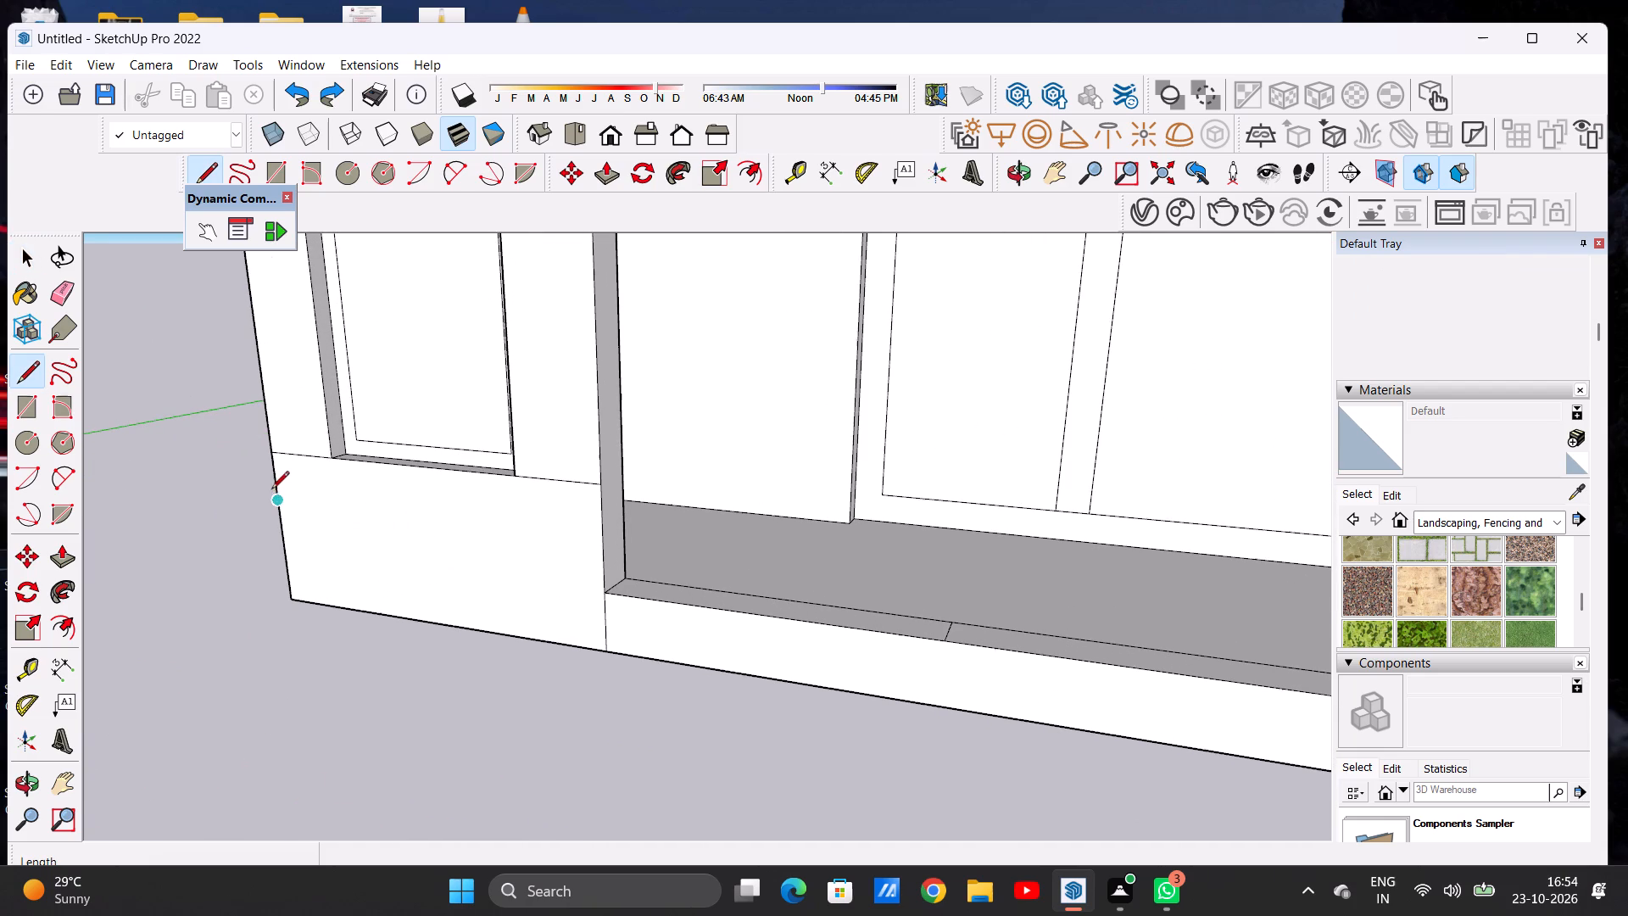
left_click(274, 483)
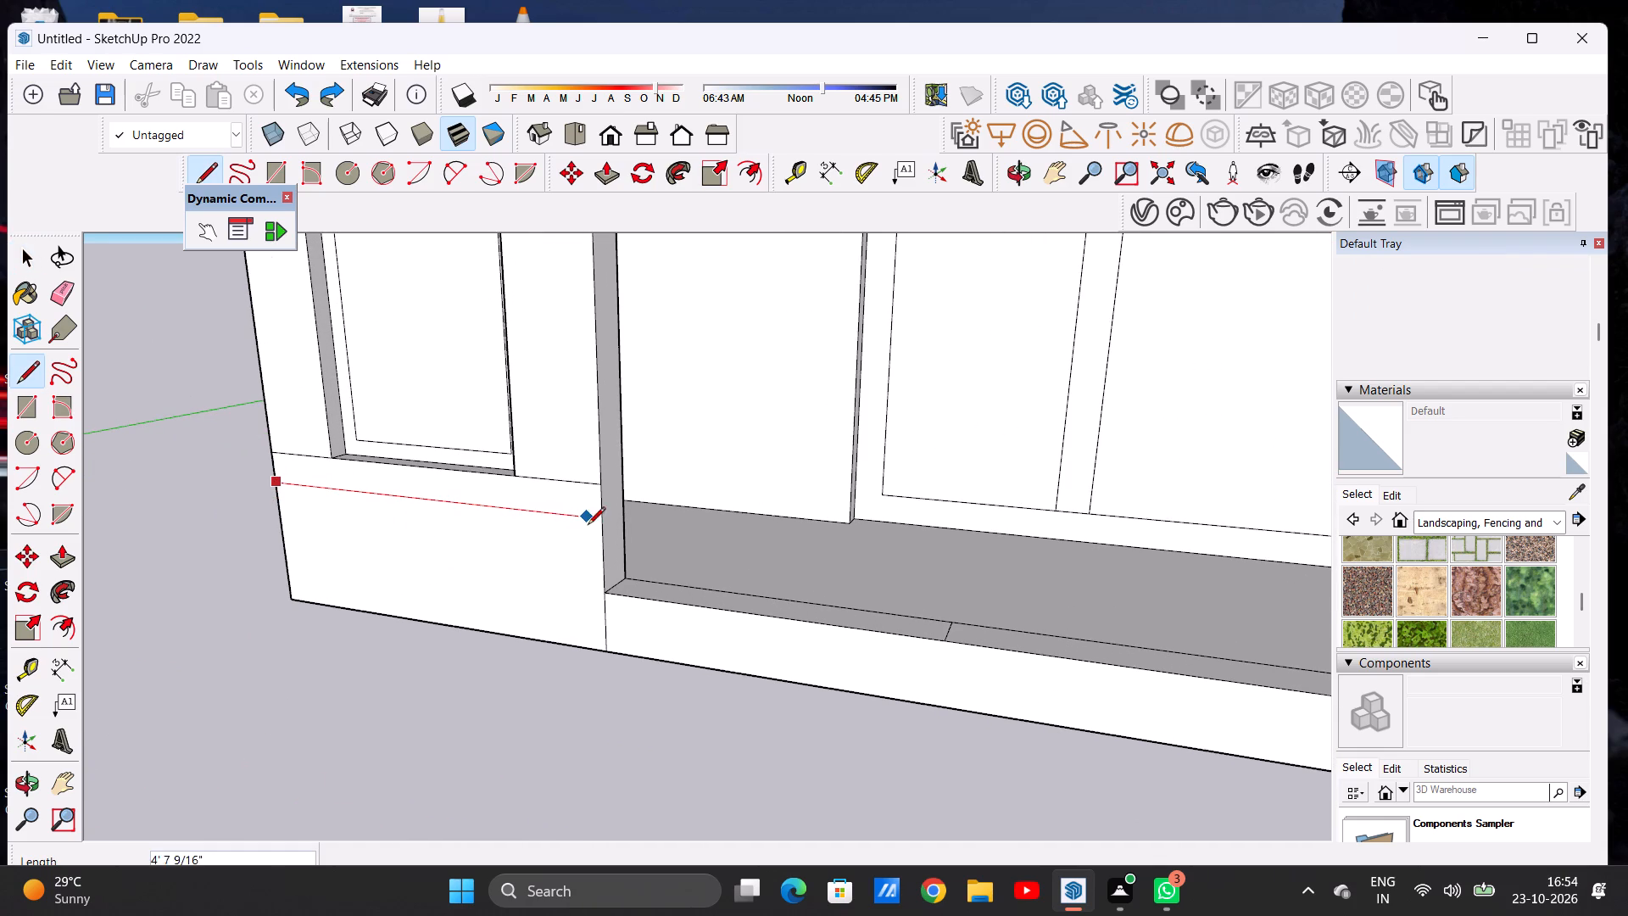
left_click(601, 526)
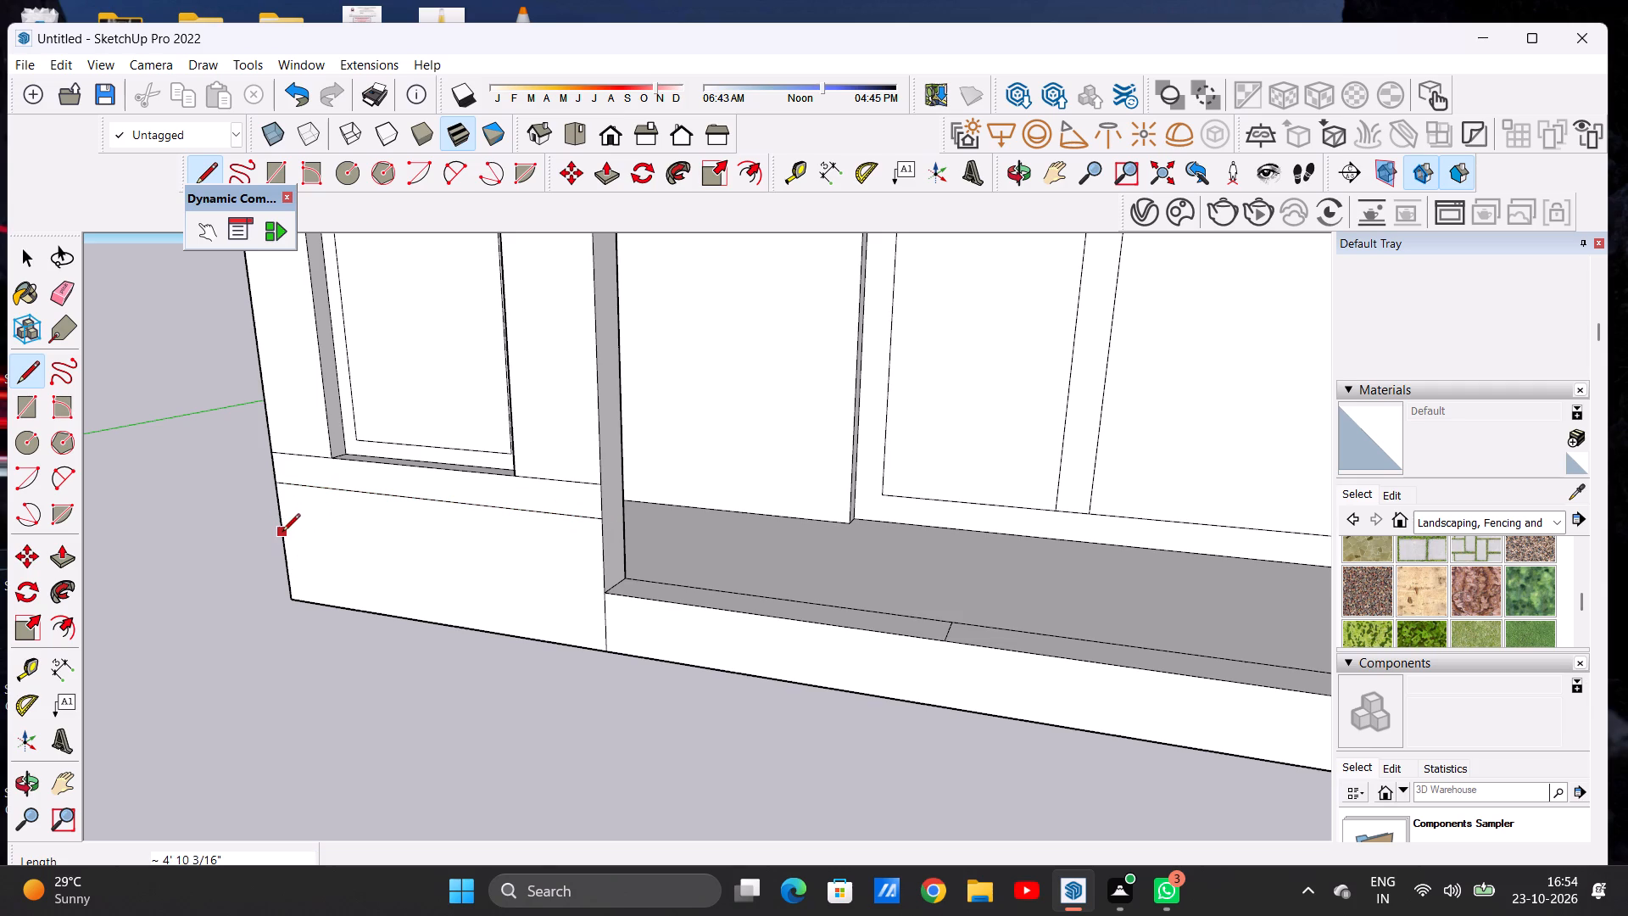
Draw two more horizontal lines, each about 4' 10 3/16" long, across the left block's base to divide it for three steps.
left_click(282, 528)
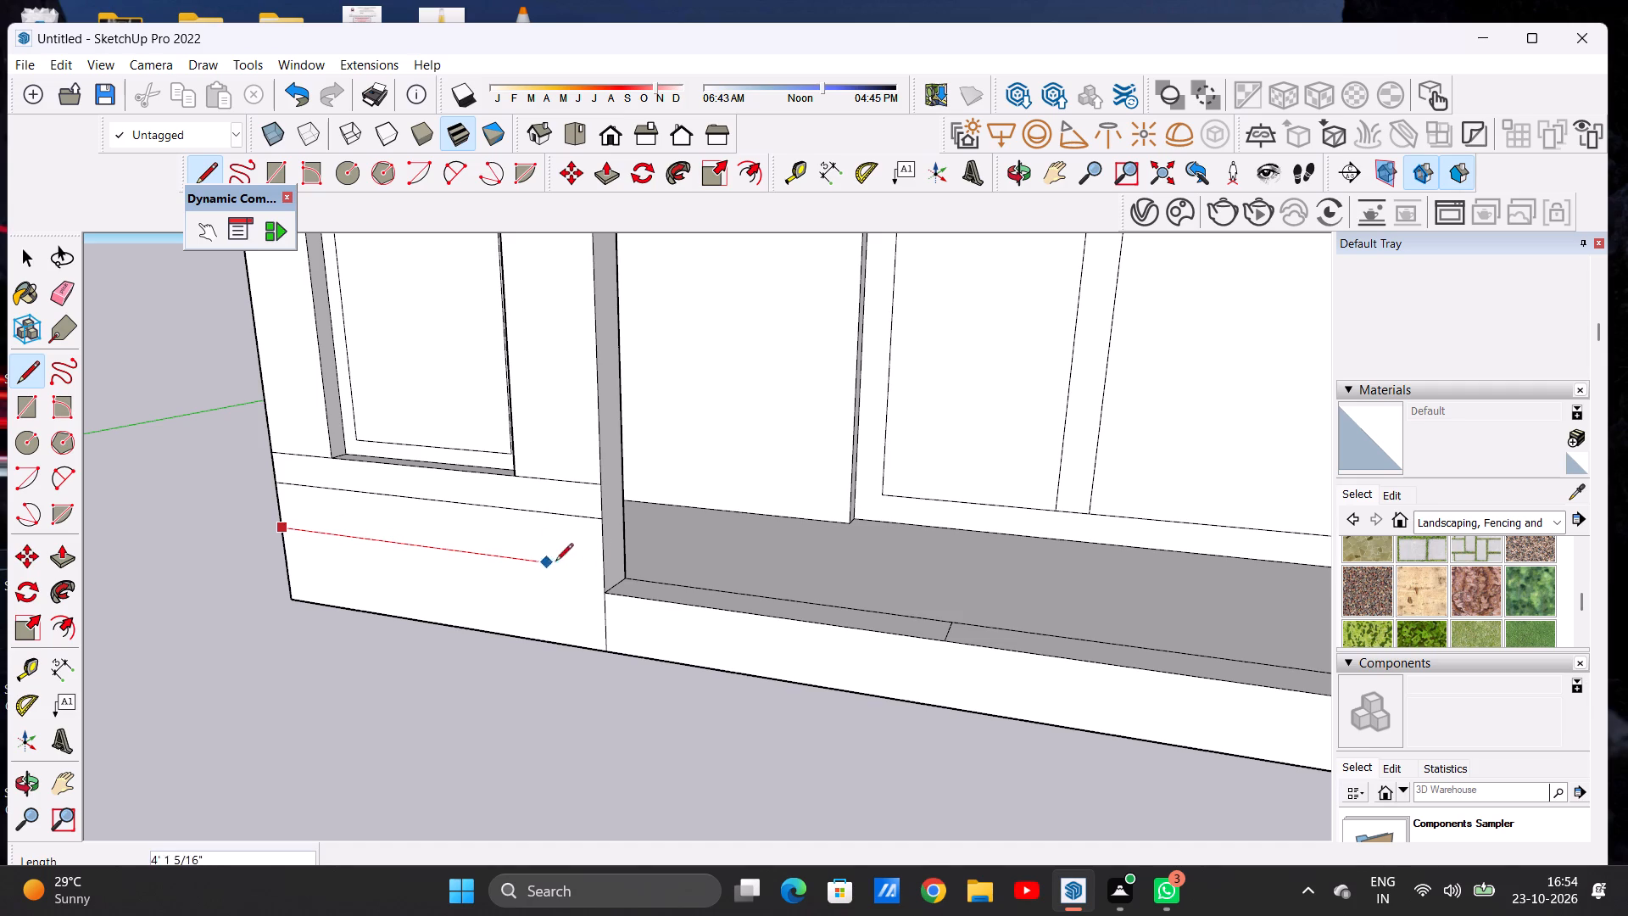
left_click(605, 563)
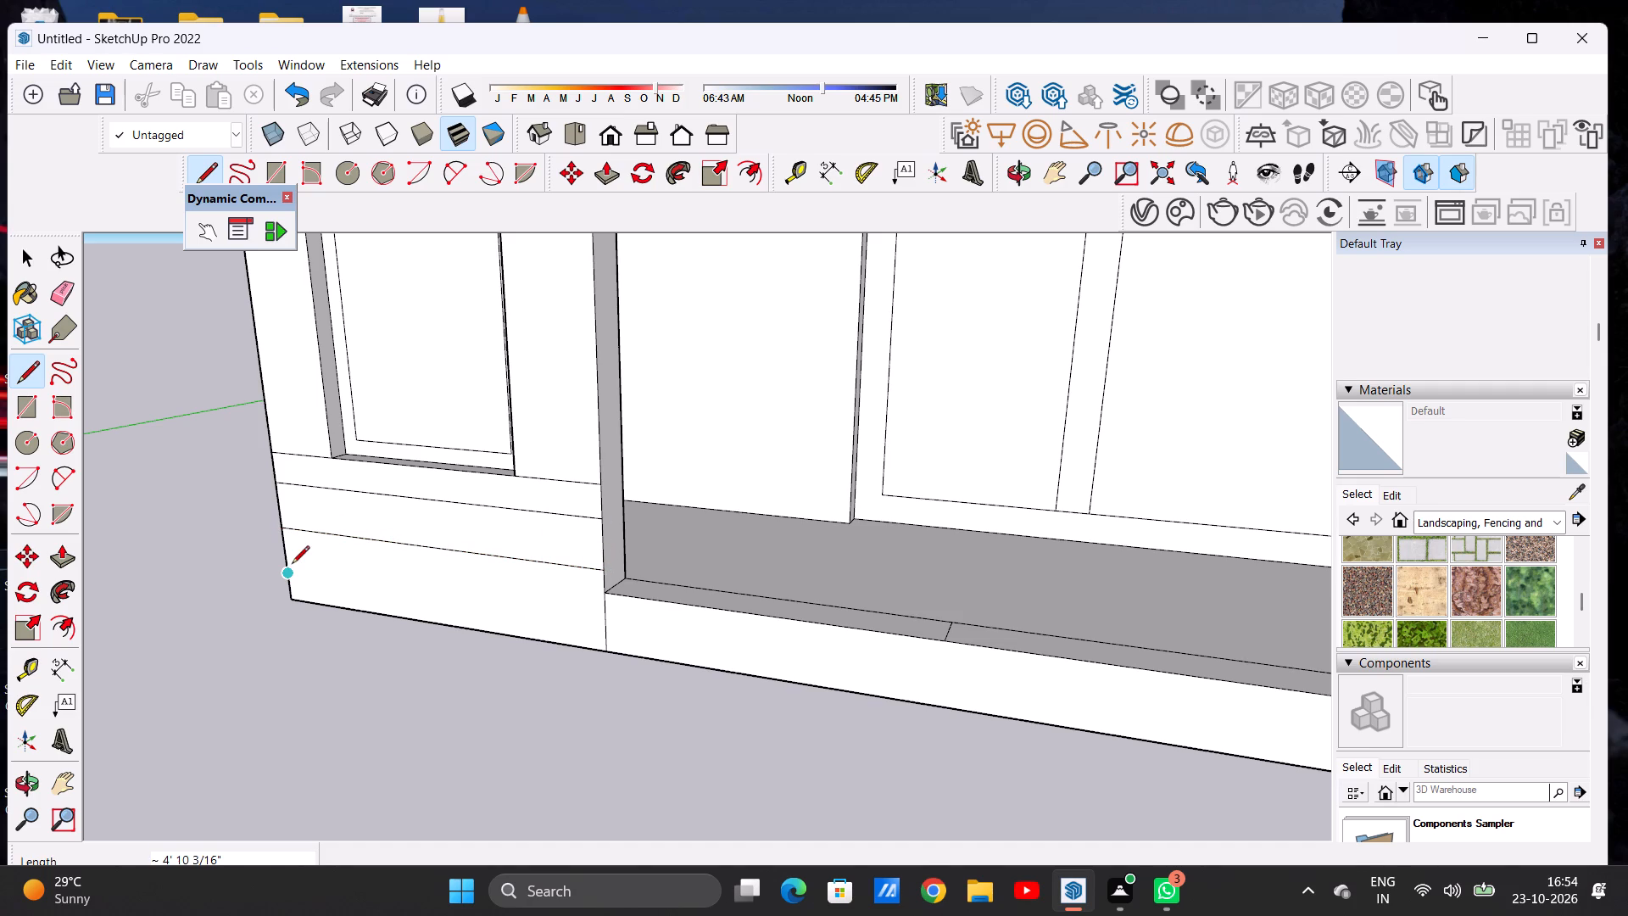
left_click(292, 565)
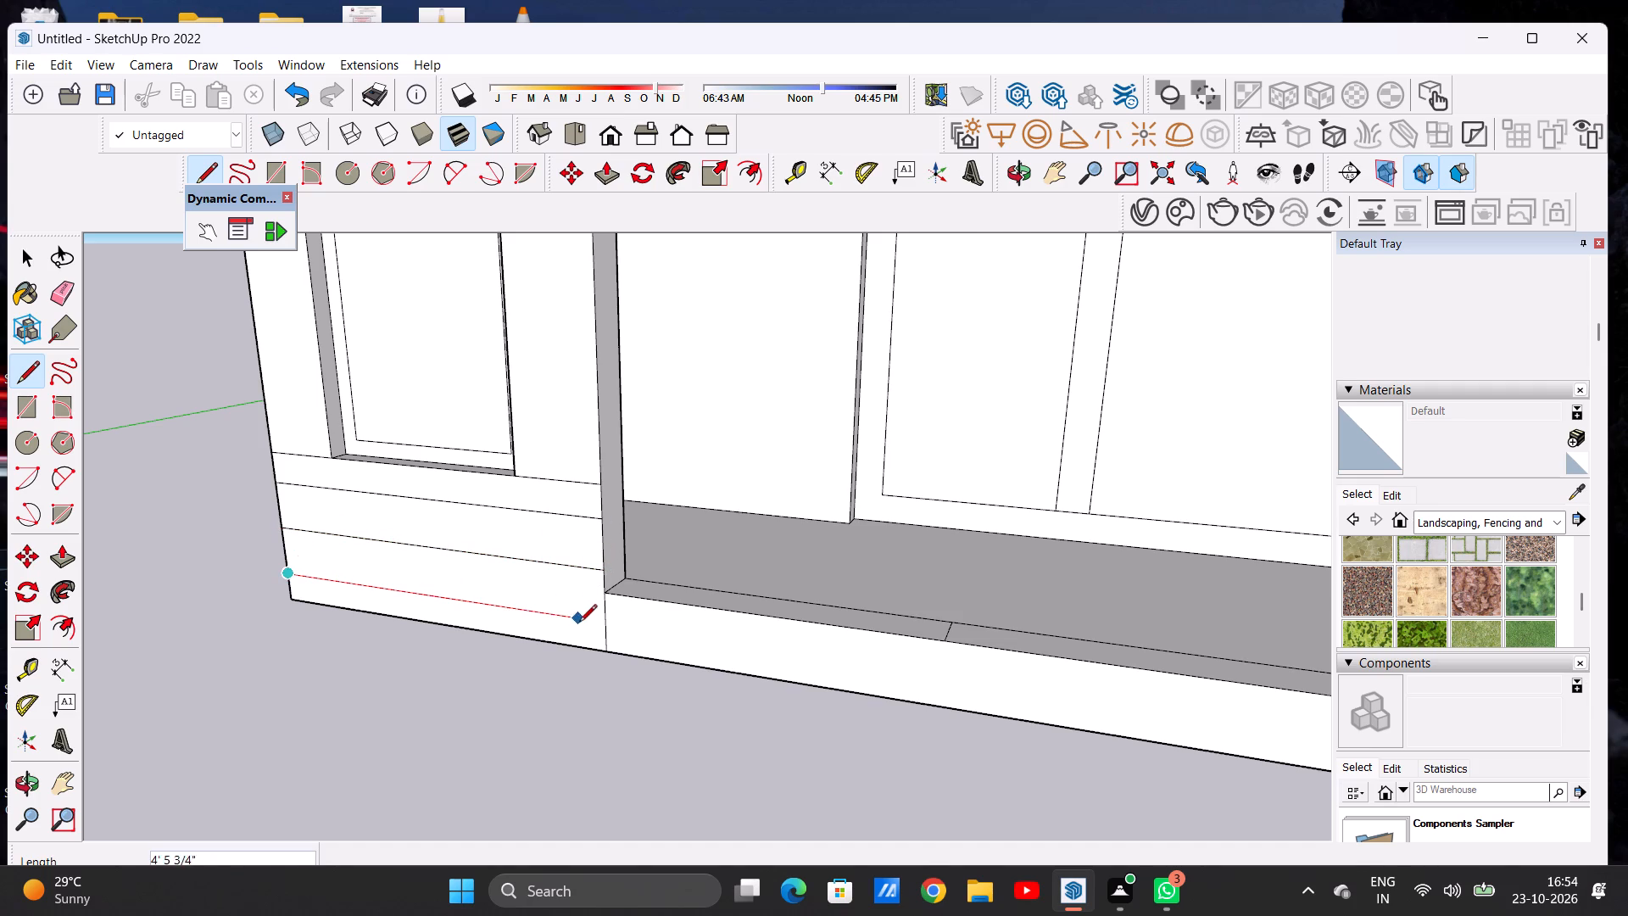
scroll(581, 623, "up", 4)
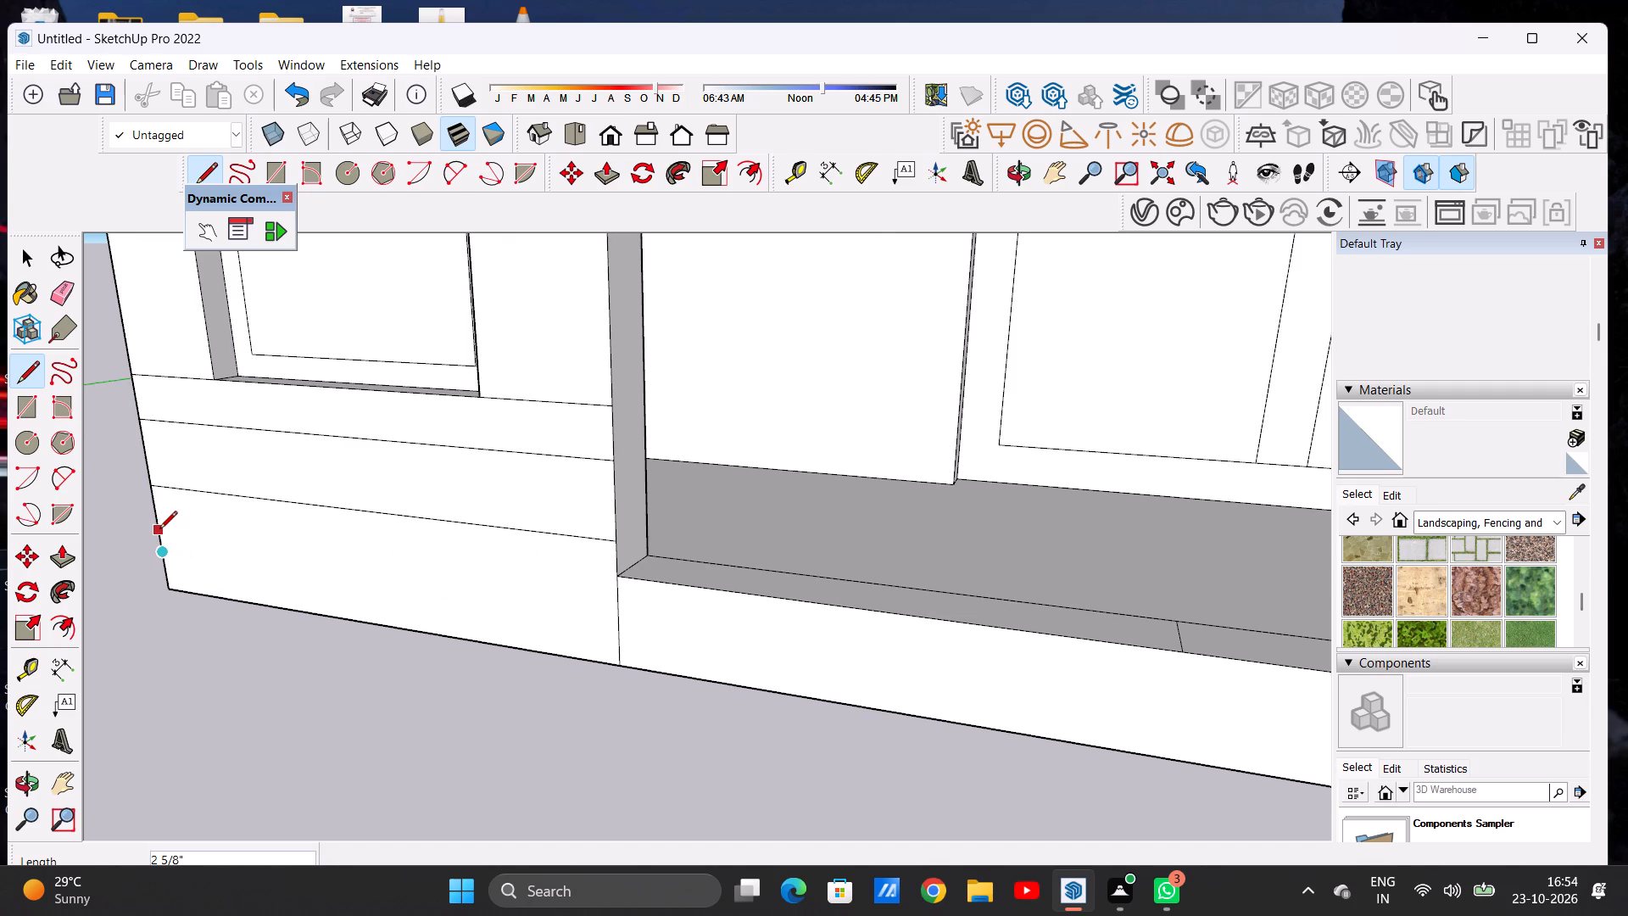
key("space")
key("l")
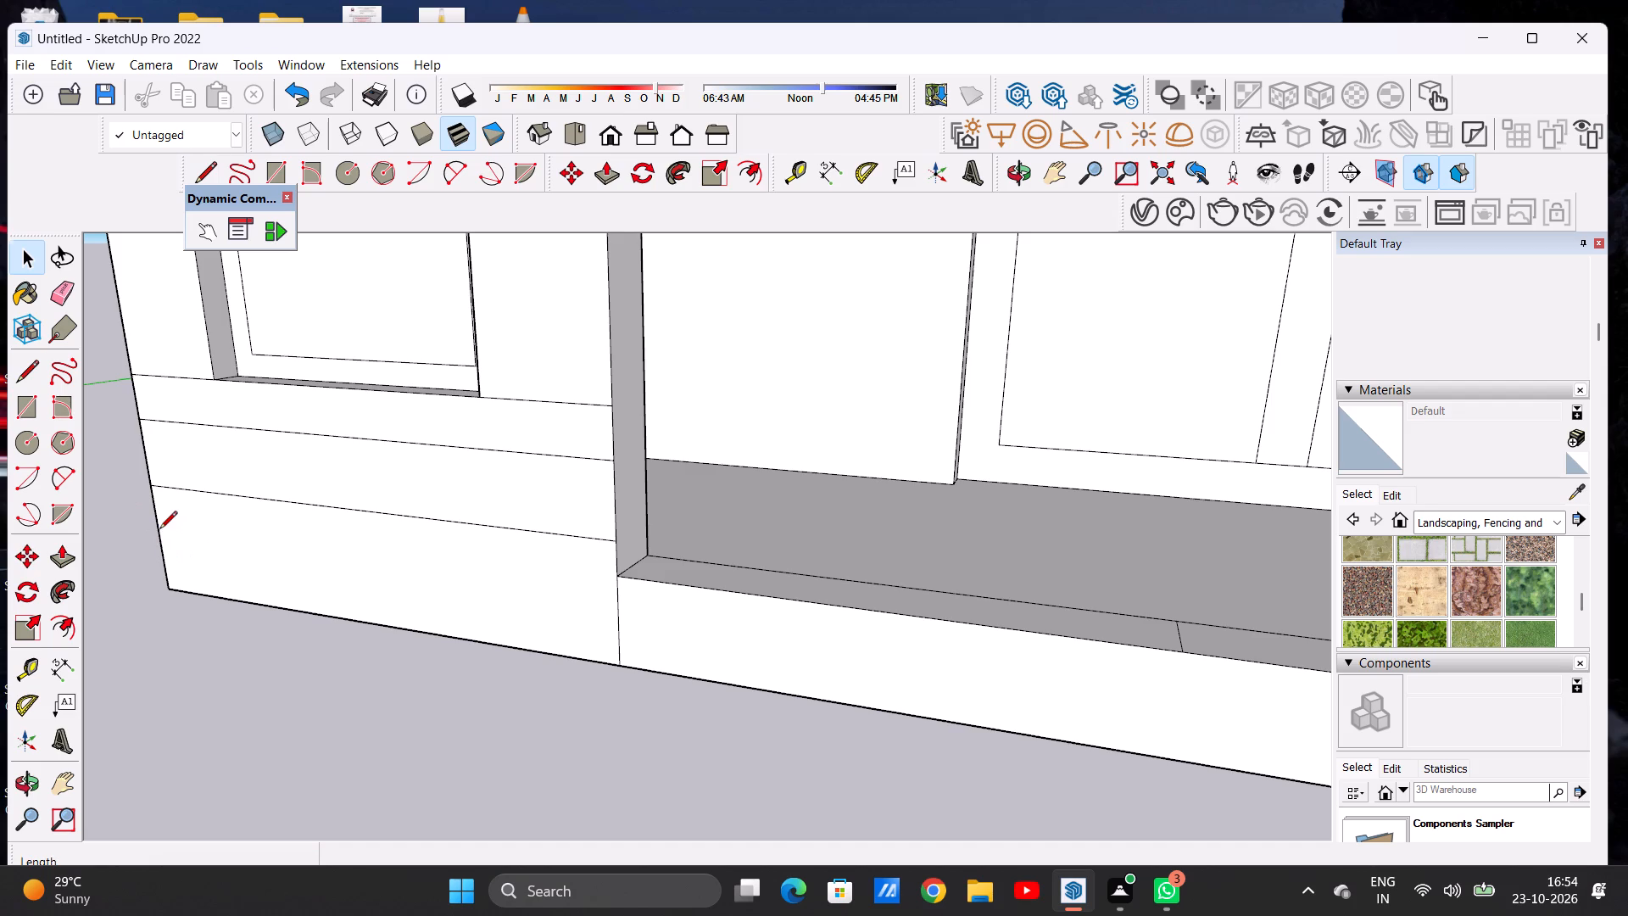
left_click(157, 536)
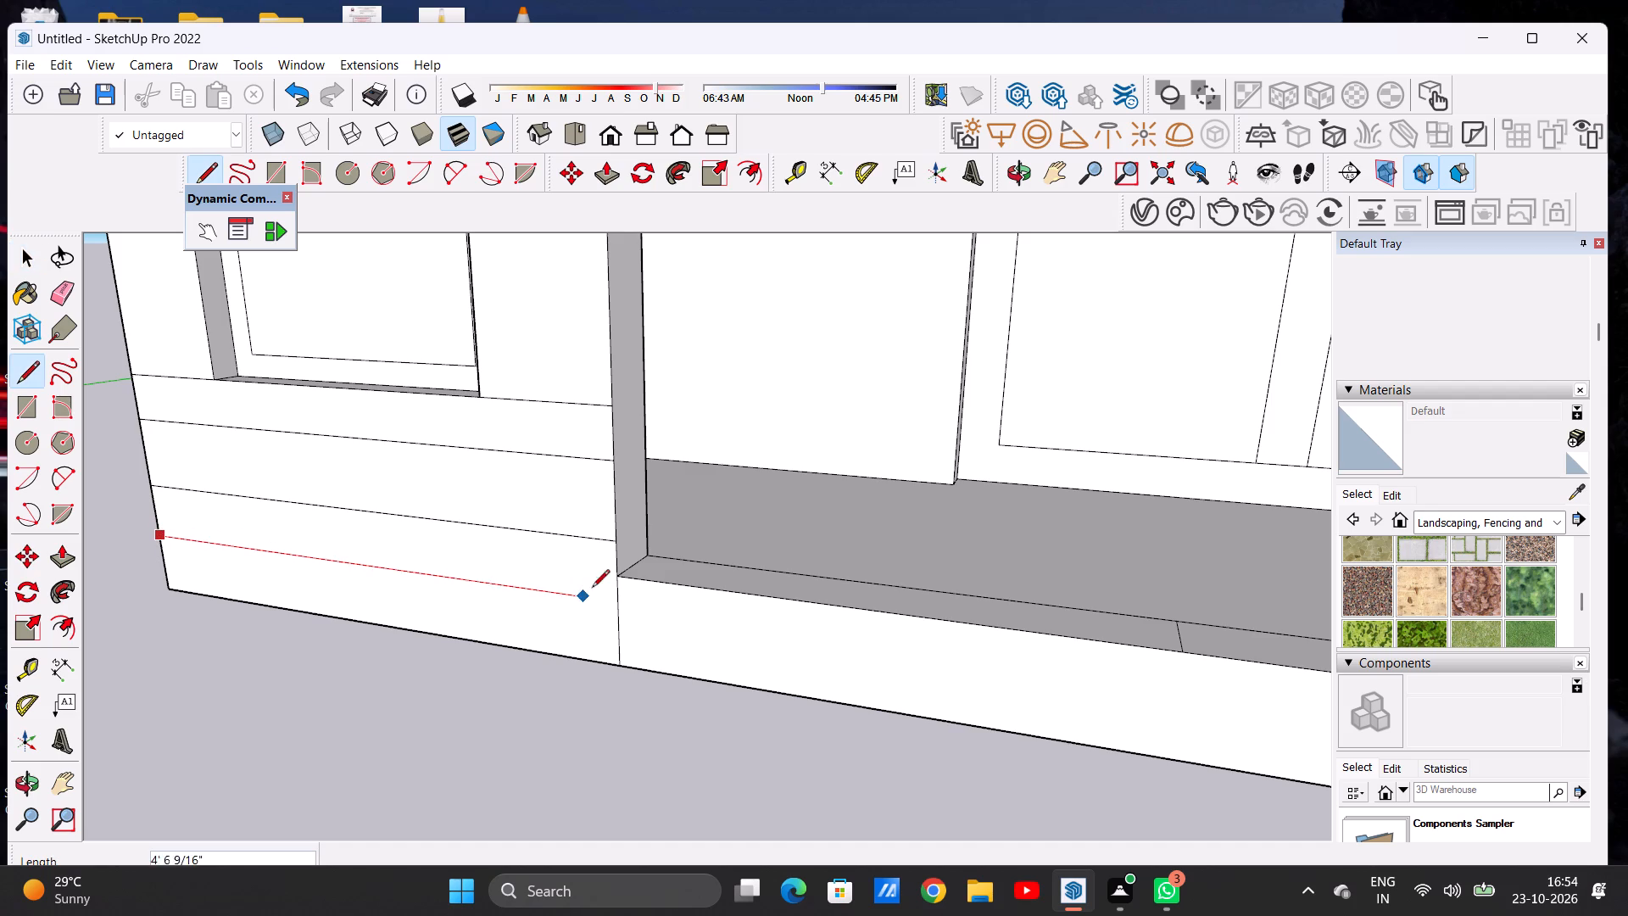
left_click(619, 603)
key("space")
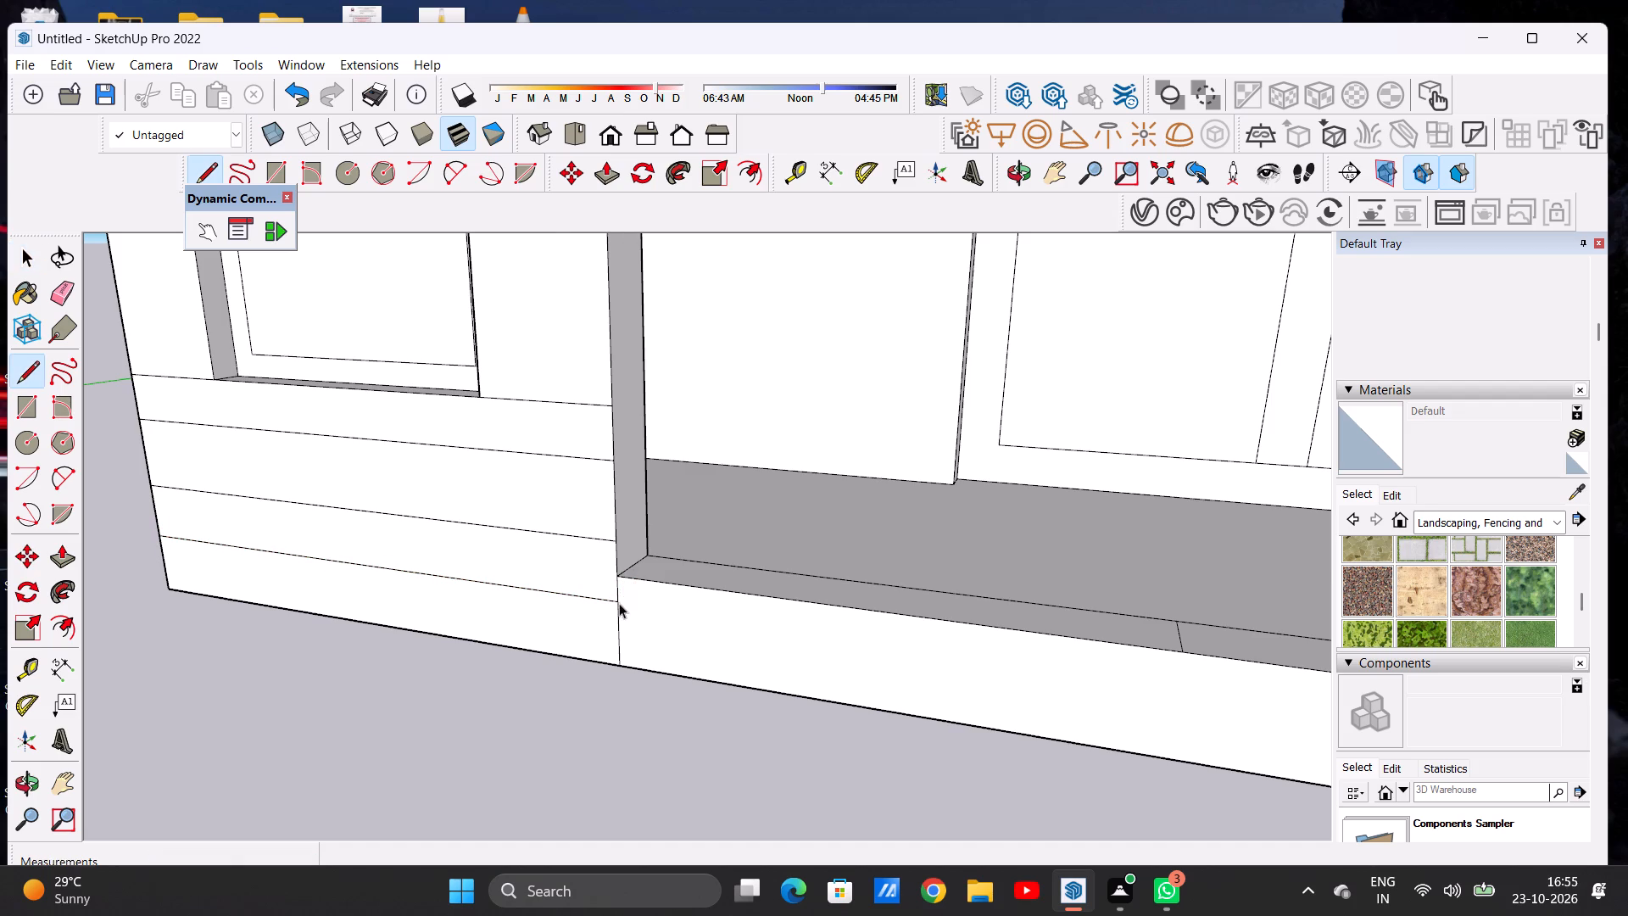
Pull out the left block's lower three base bands as stepped entrance treads, the middle about 11 13/16" and the top about 7 5/8".
scroll(732, 620, "down", 17)
middle_click_drag(666, 598, 551, 596)
scroll(630, 609, "up", 2)
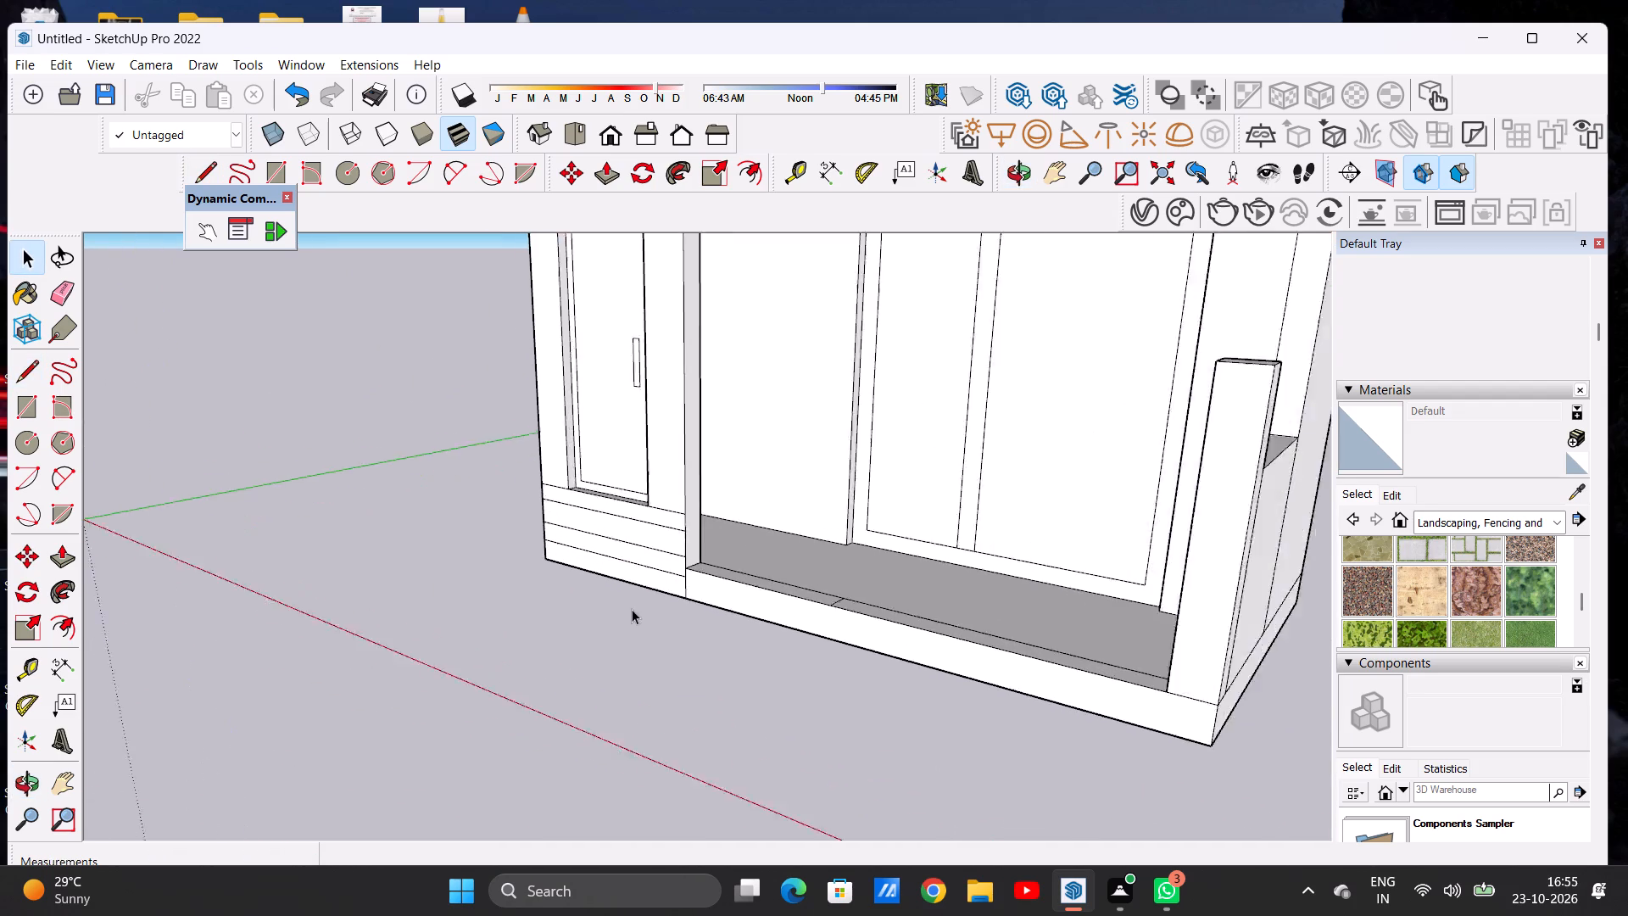
scroll(632, 609, "up", 7)
key("p")
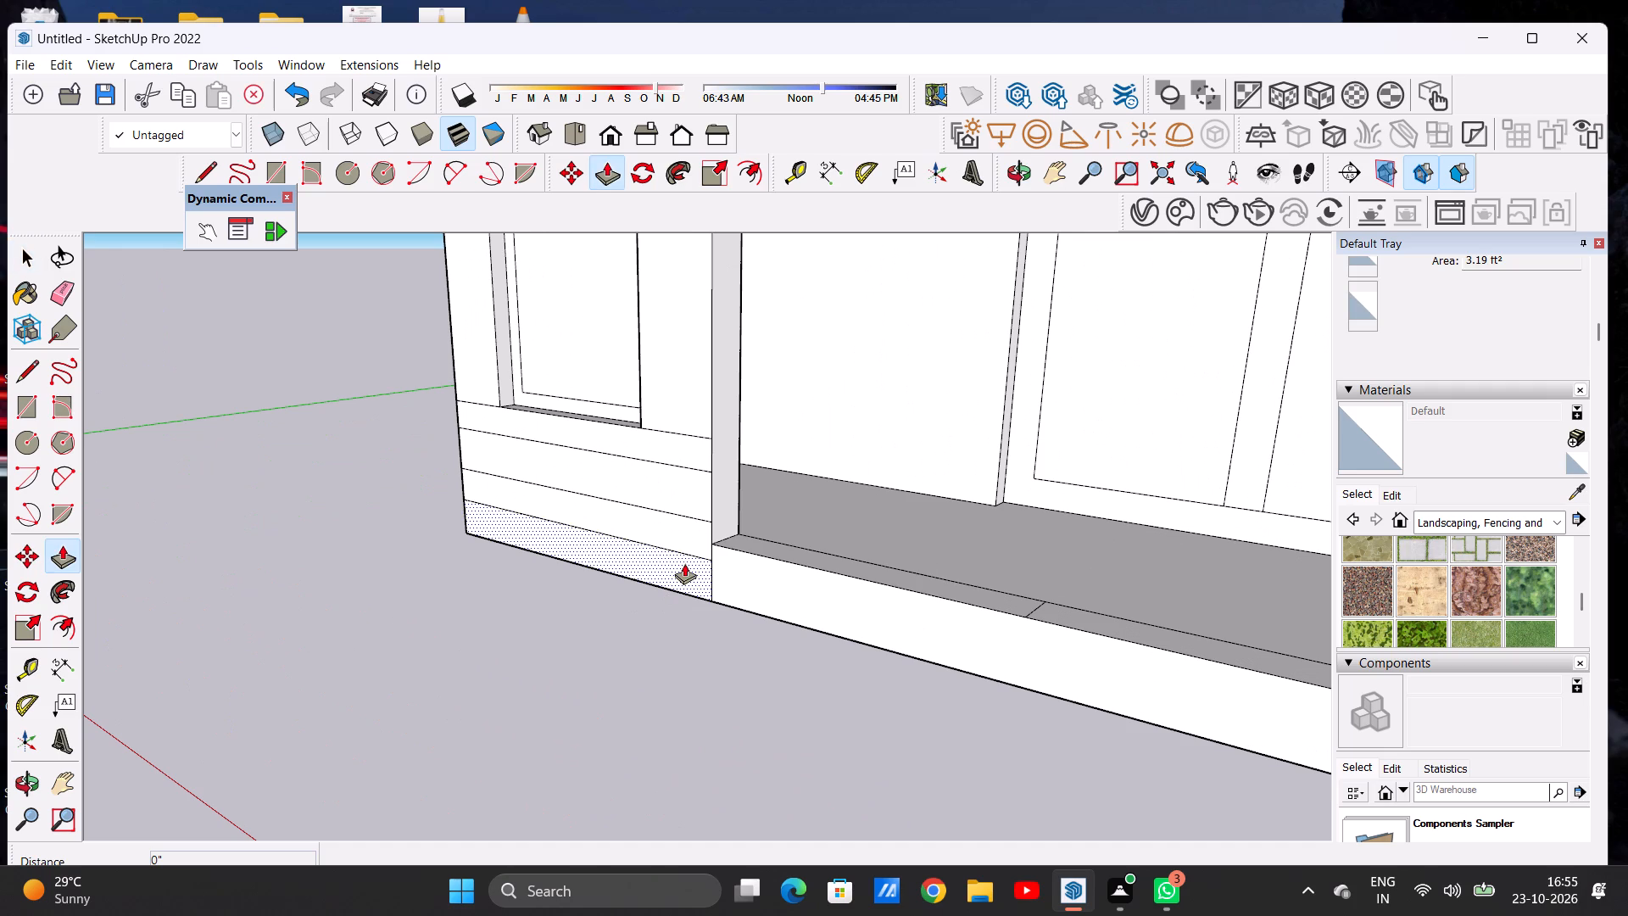
left_click(684, 563)
left_click(604, 599)
middle_click_drag(663, 613, 578, 640)
middle_click(566, 646)
middle_click(560, 664)
scroll(669, 522, "up", 7)
left_click(652, 555)
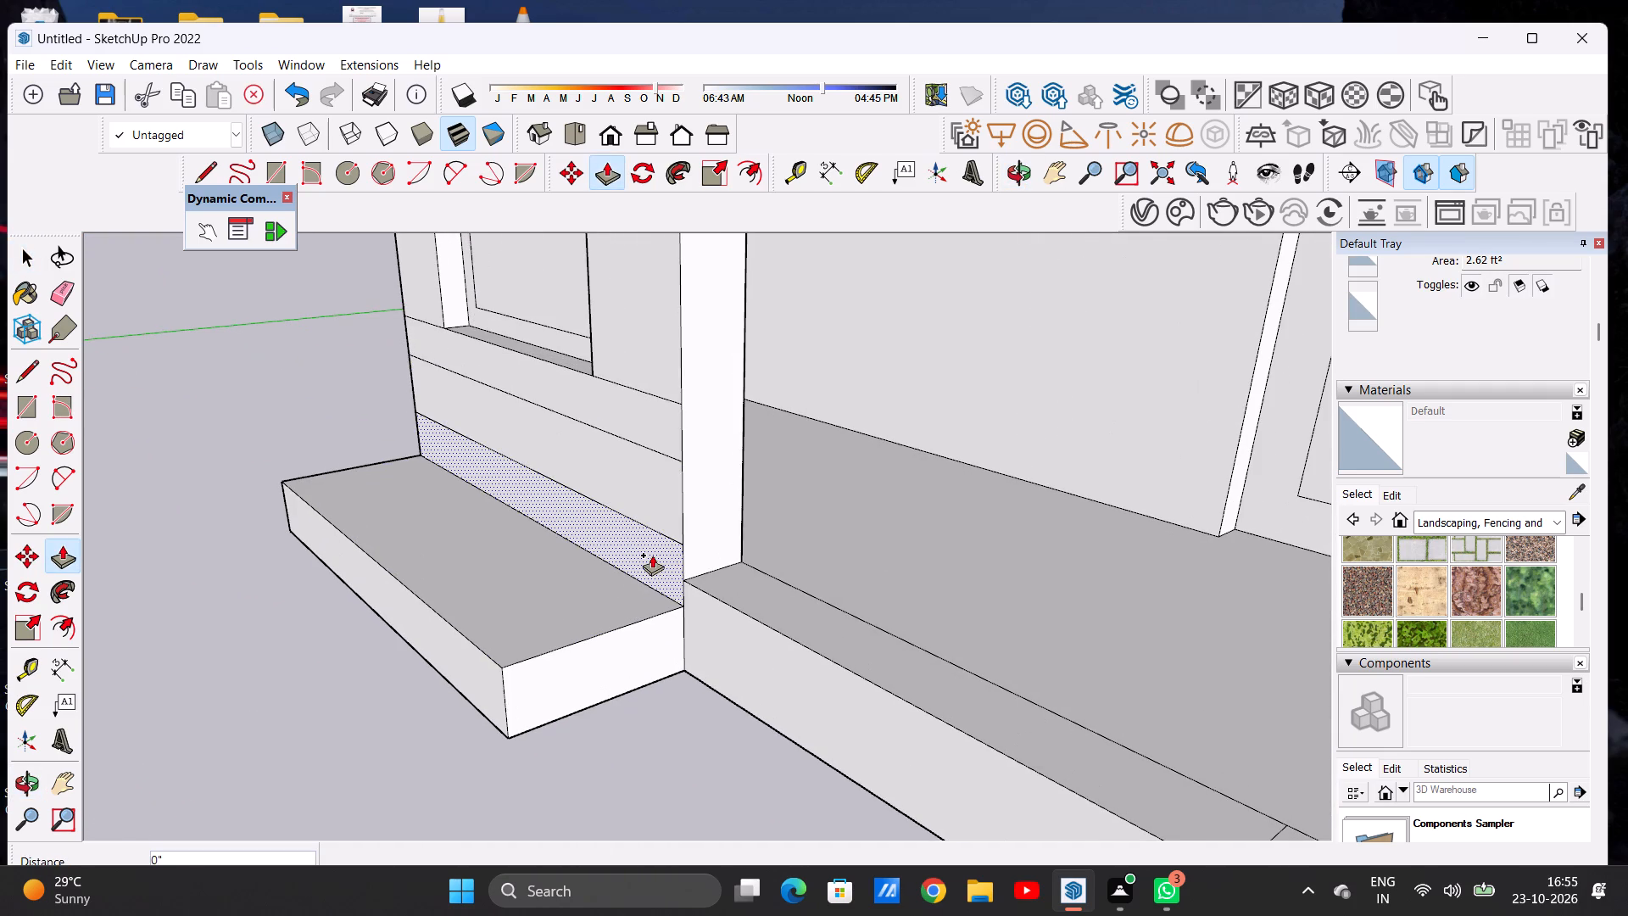
left_click(544, 610)
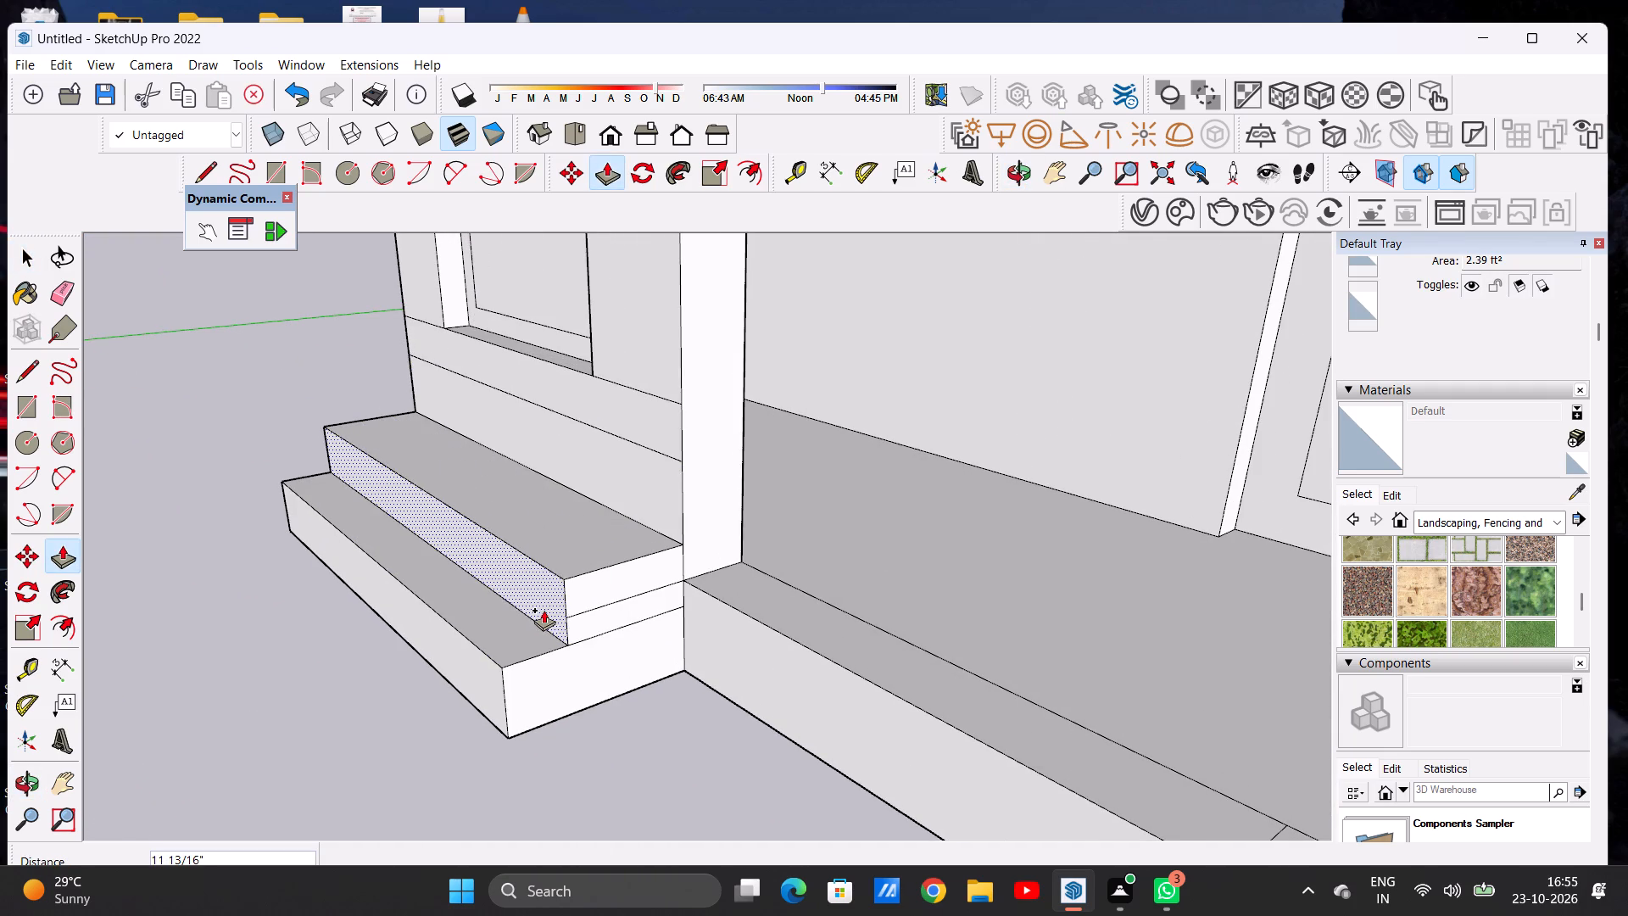
left_click(639, 488)
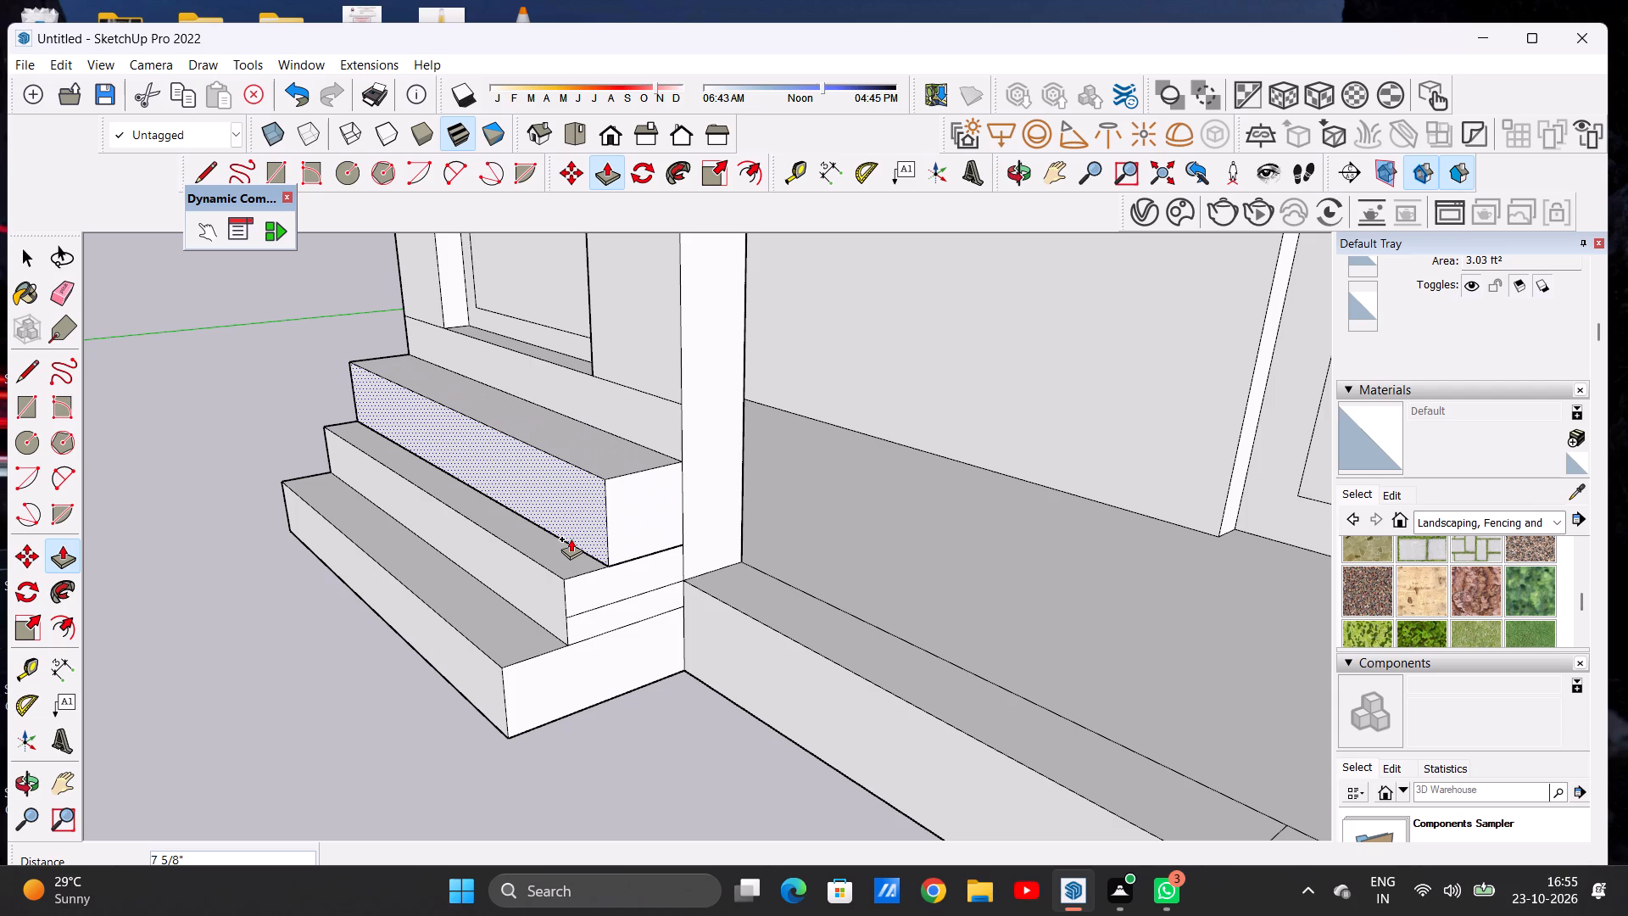
left_click(571, 539)
key("v")
key("space")
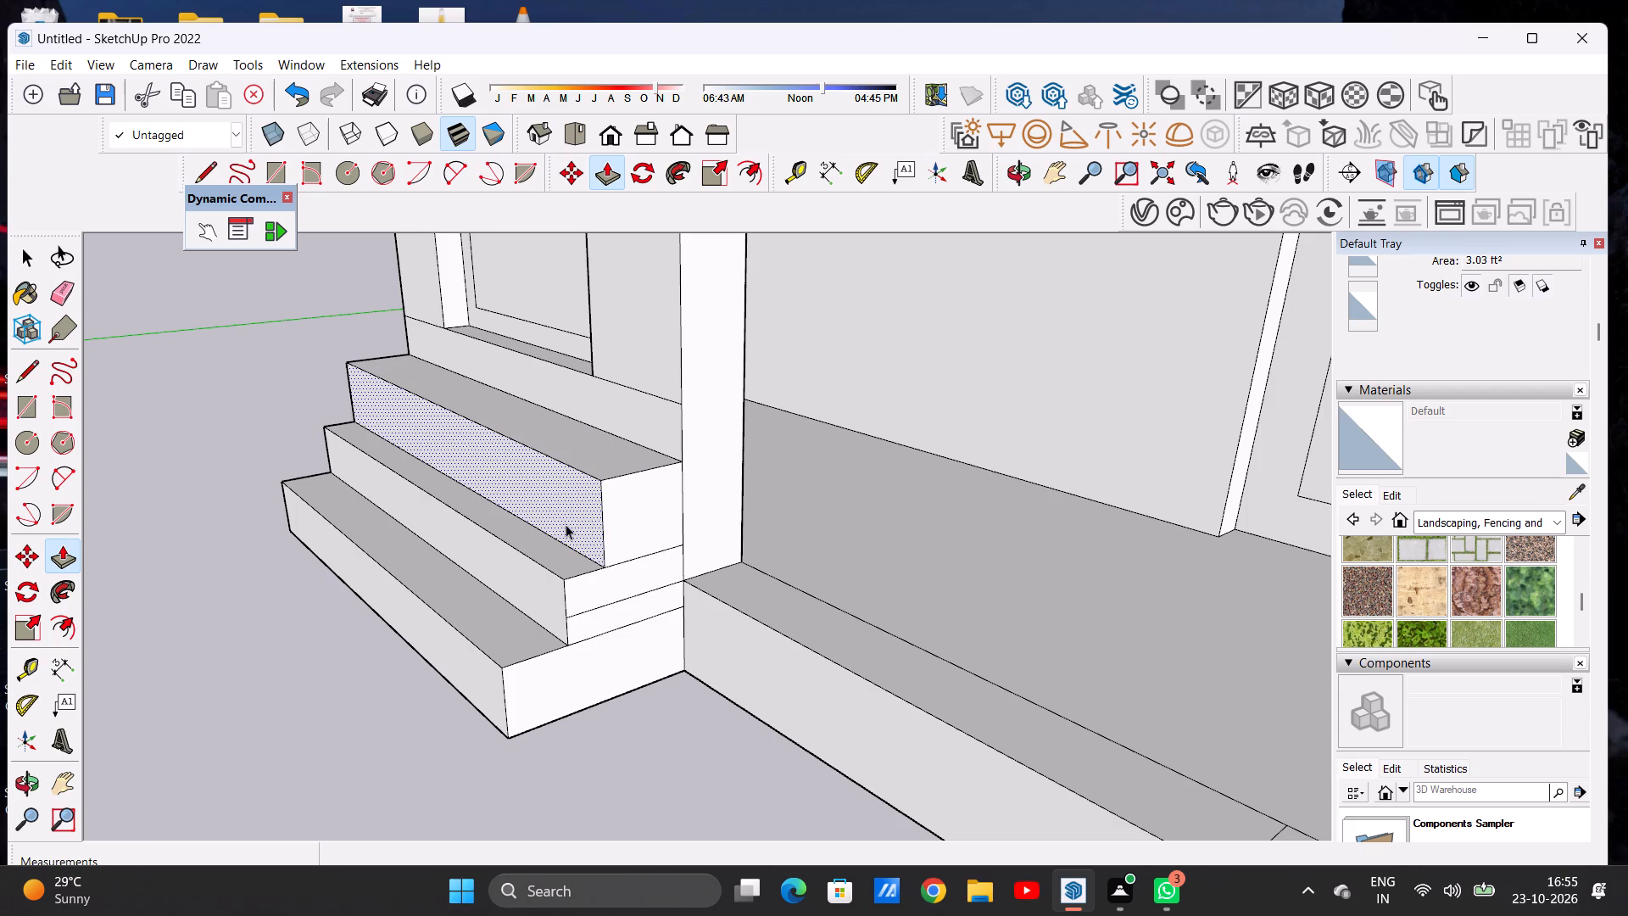
Lower the uppermost entrance step's tread by about 2 1/4" with Push/Pull.
scroll(553, 536, "down", 8)
middle_click_drag(565, 564, 863, 539)
scroll(576, 599, "down", 5)
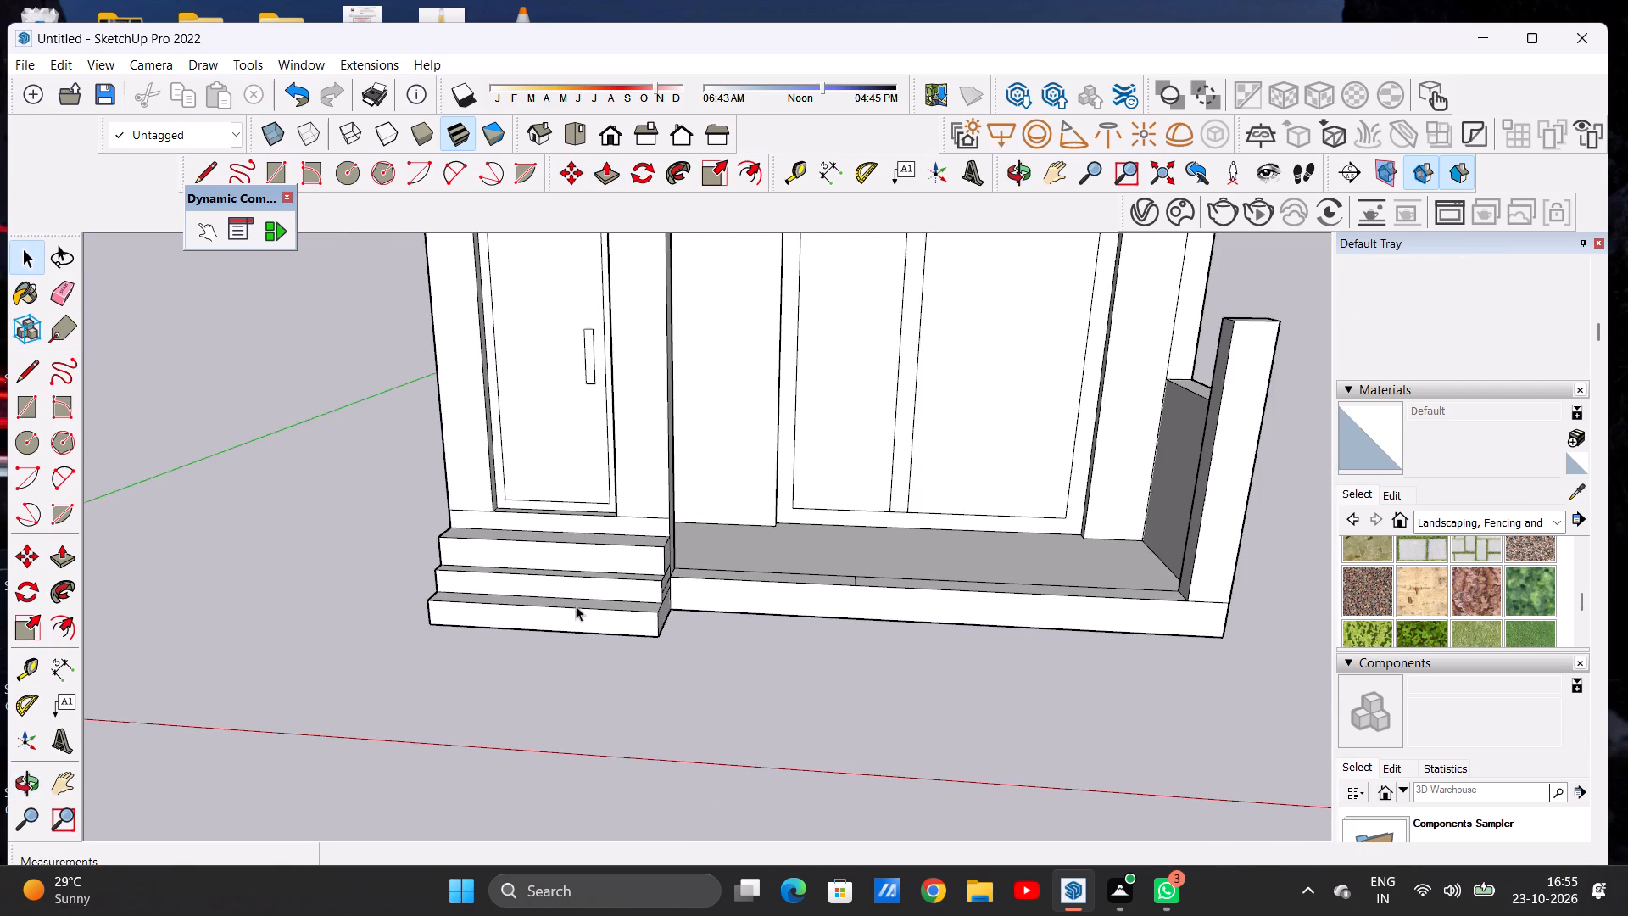
middle_click_drag(610, 606, 517, 593)
scroll(621, 526, "up", 9)
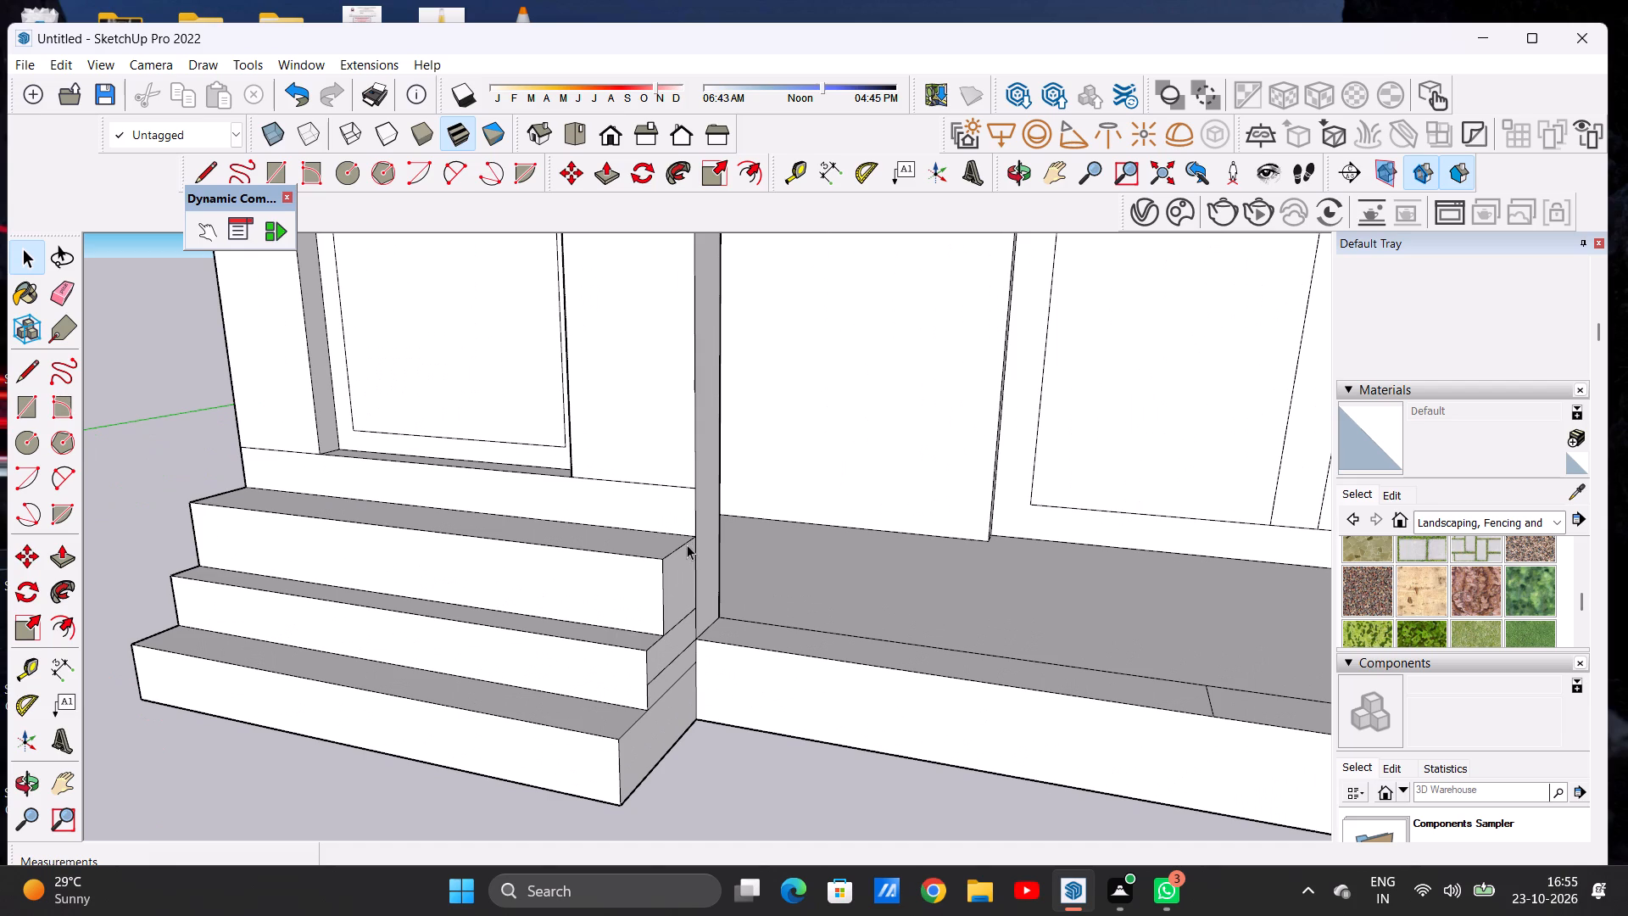
key("p")
scroll(653, 540, "up", 6)
left_click(653, 540)
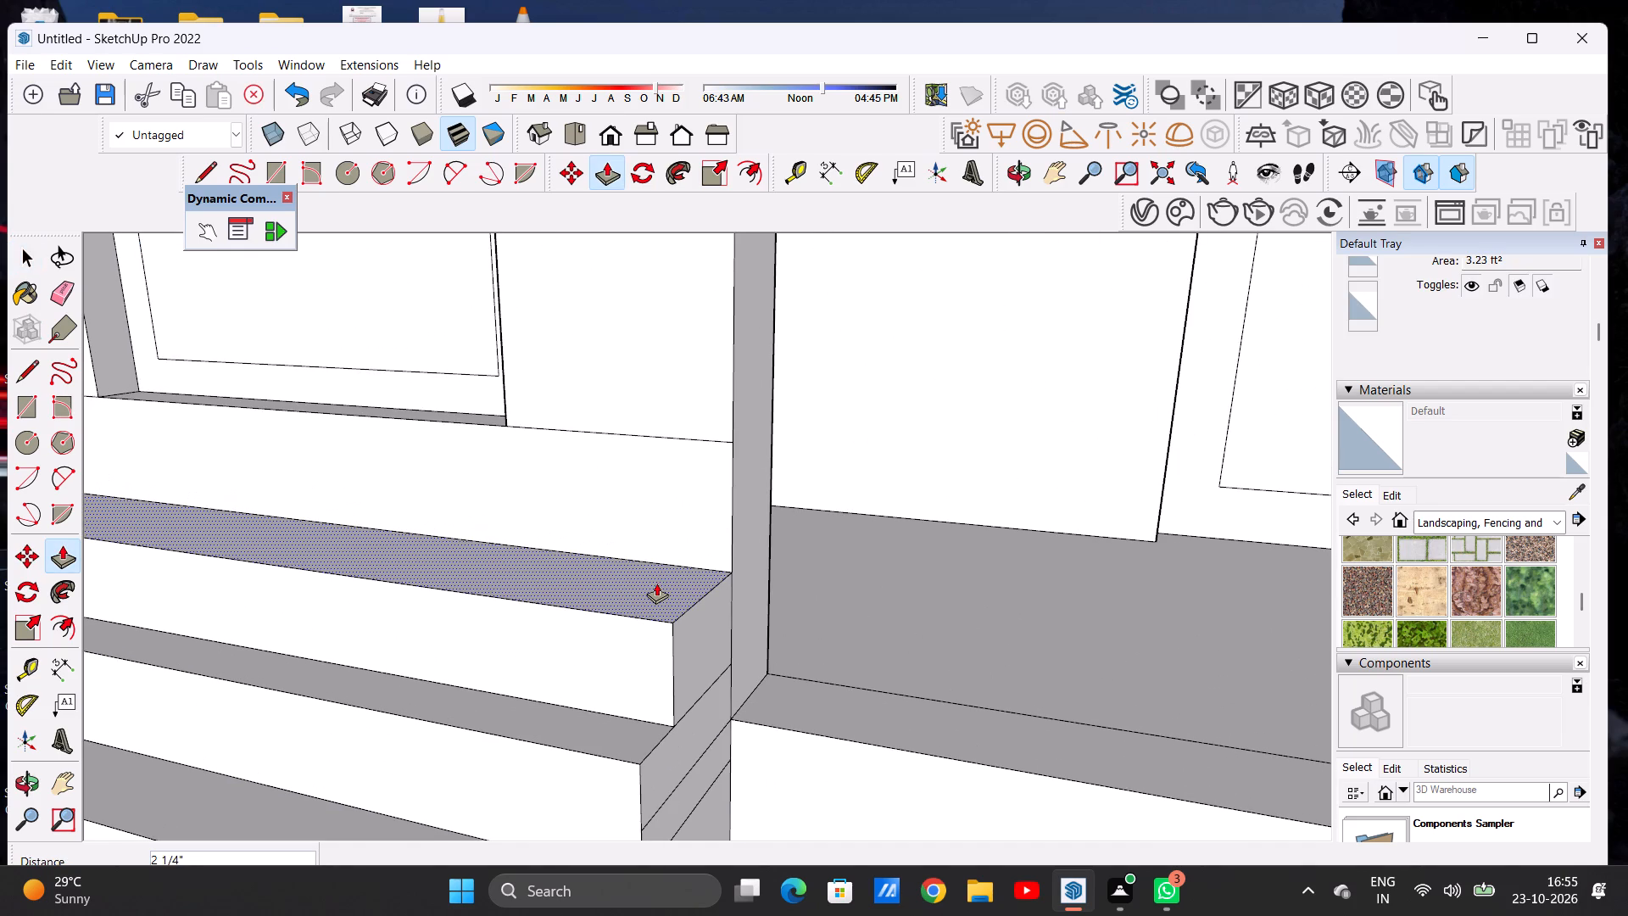
left_click(656, 583)
key("space")
Erase the two leftover line segments on either side of the entrance door's bottom edge.
scroll(690, 520, "down", 11)
middle_click_drag(511, 565, 590, 561)
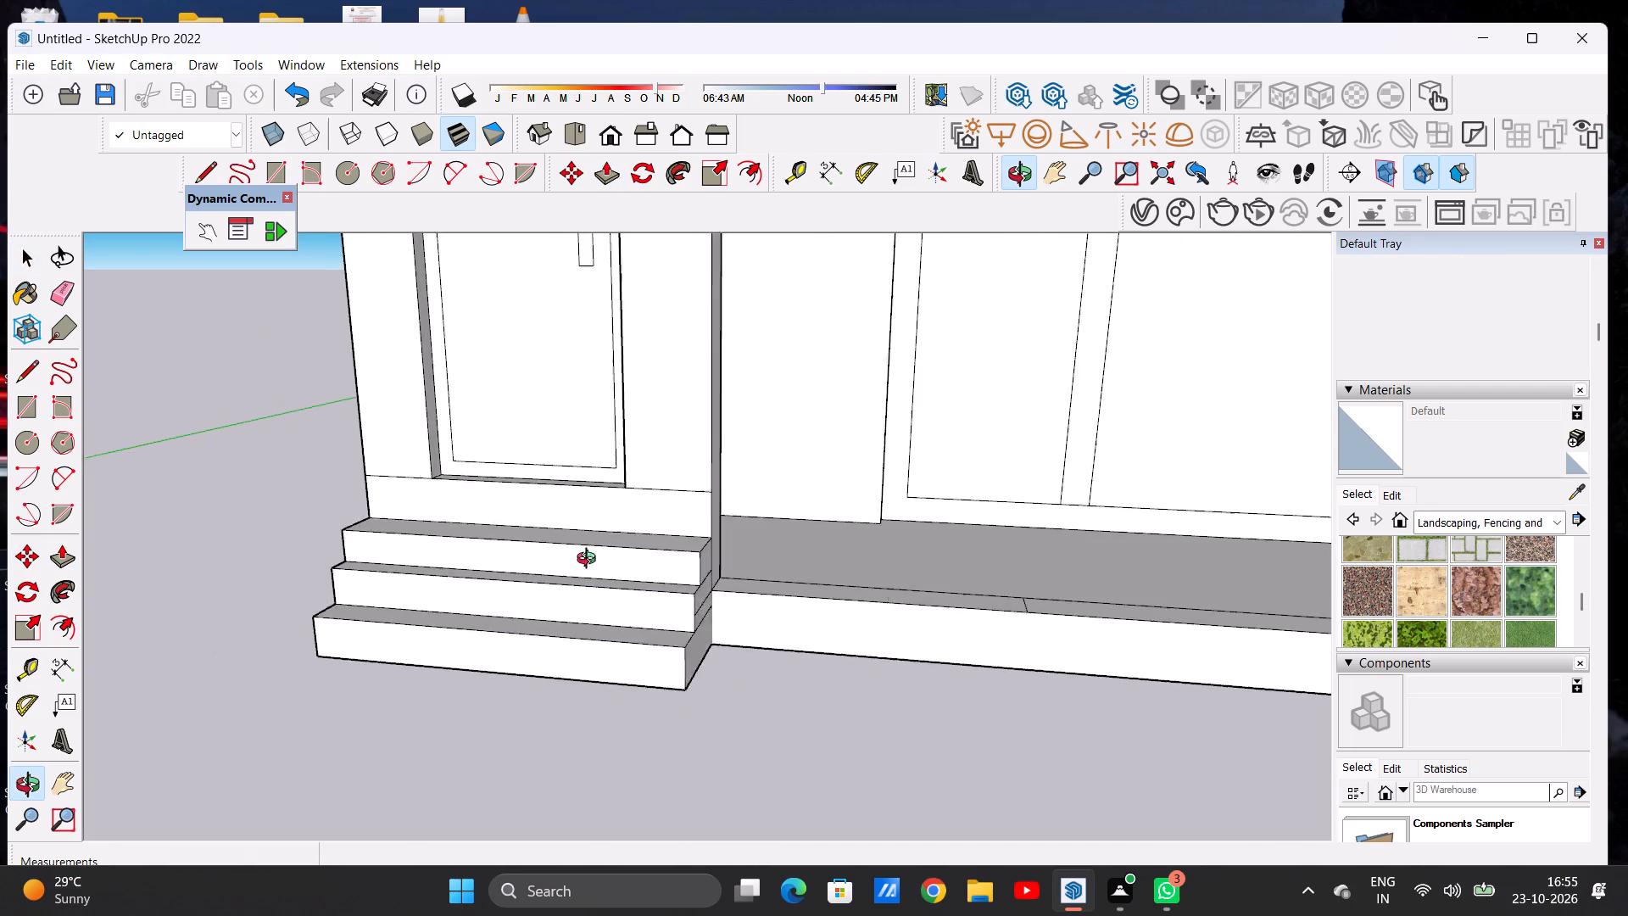
middle_click_drag(590, 561, 697, 539)
scroll(530, 547, "down", 5)
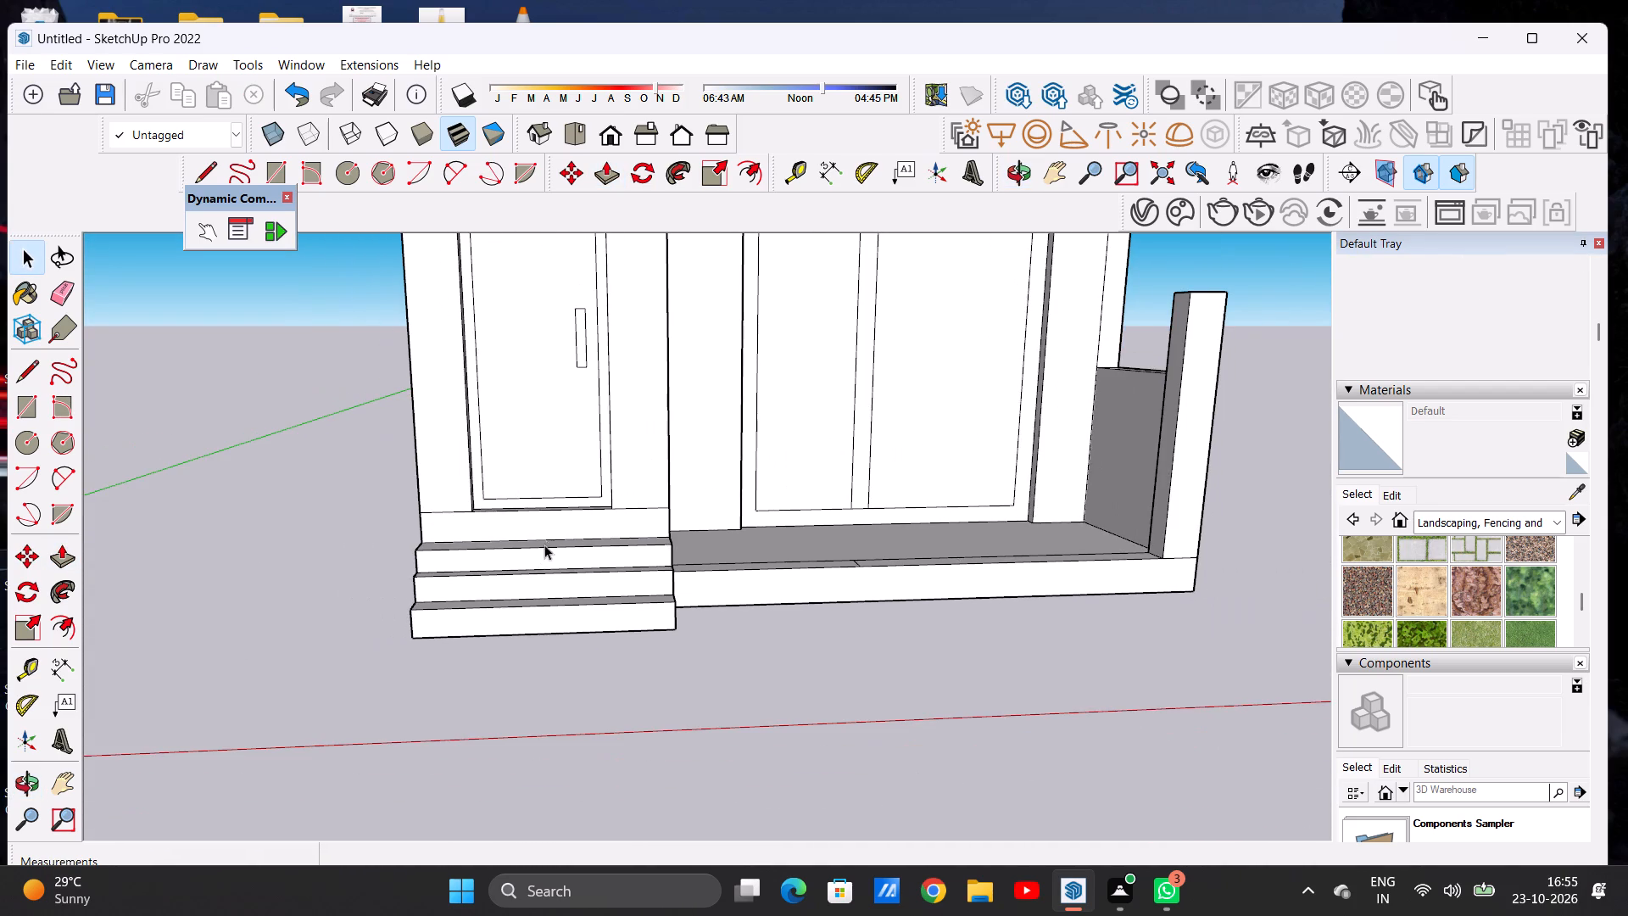
middle_click_drag(538, 591, 521, 574)
scroll(471, 510, "up", 3)
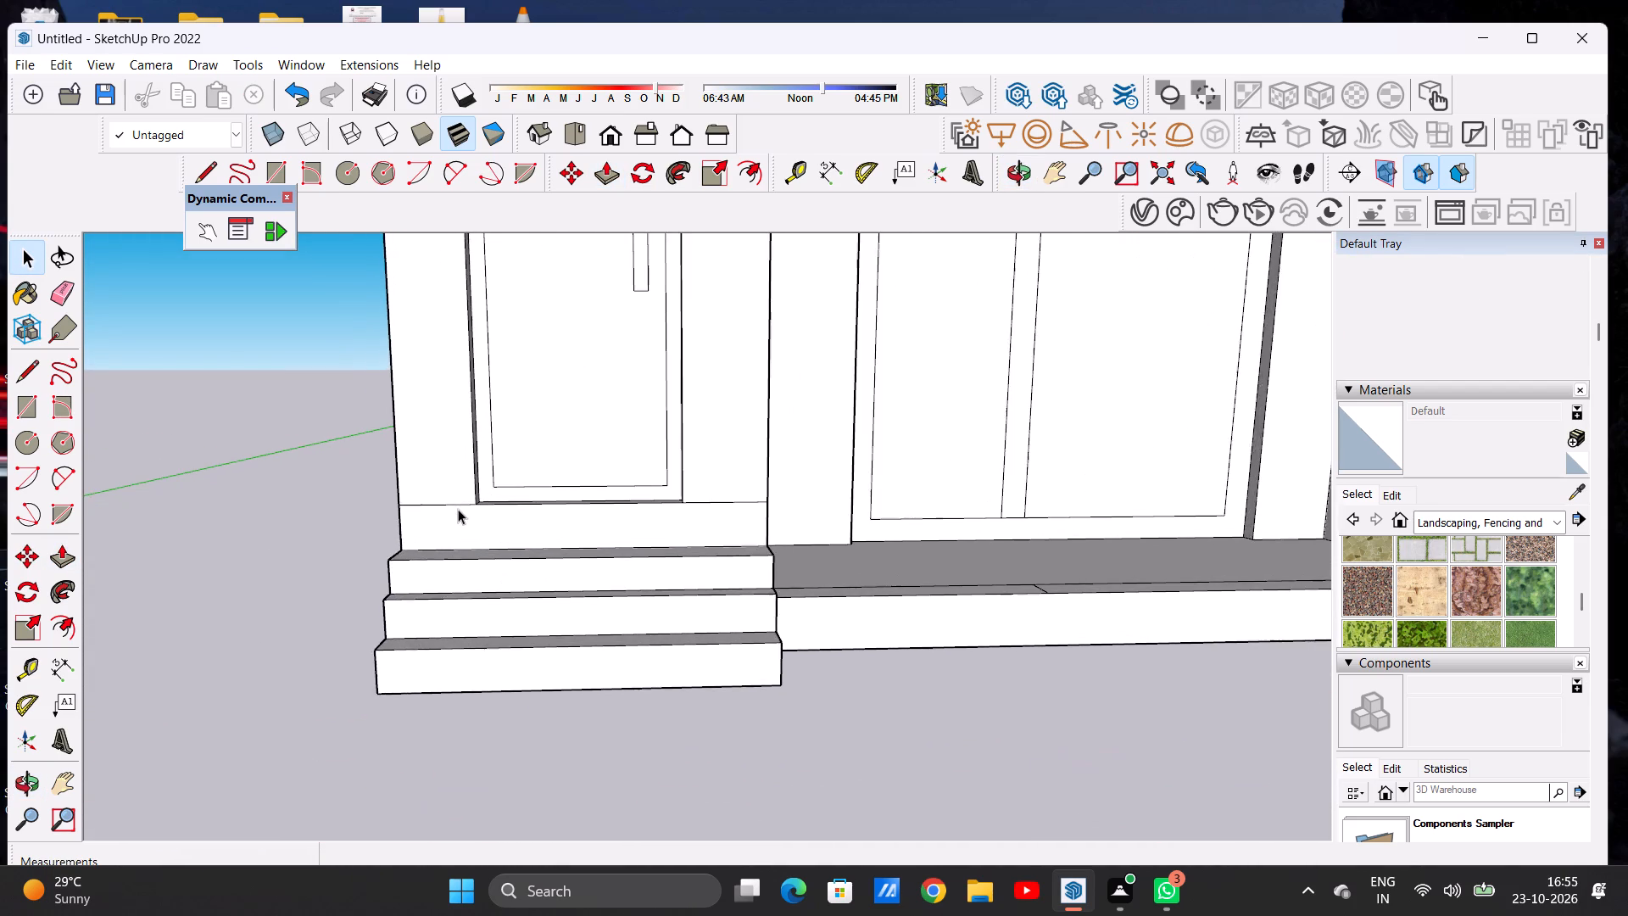
scroll(458, 509, "up", 2)
key("e")
left_click_drag(460, 500, 464, 515)
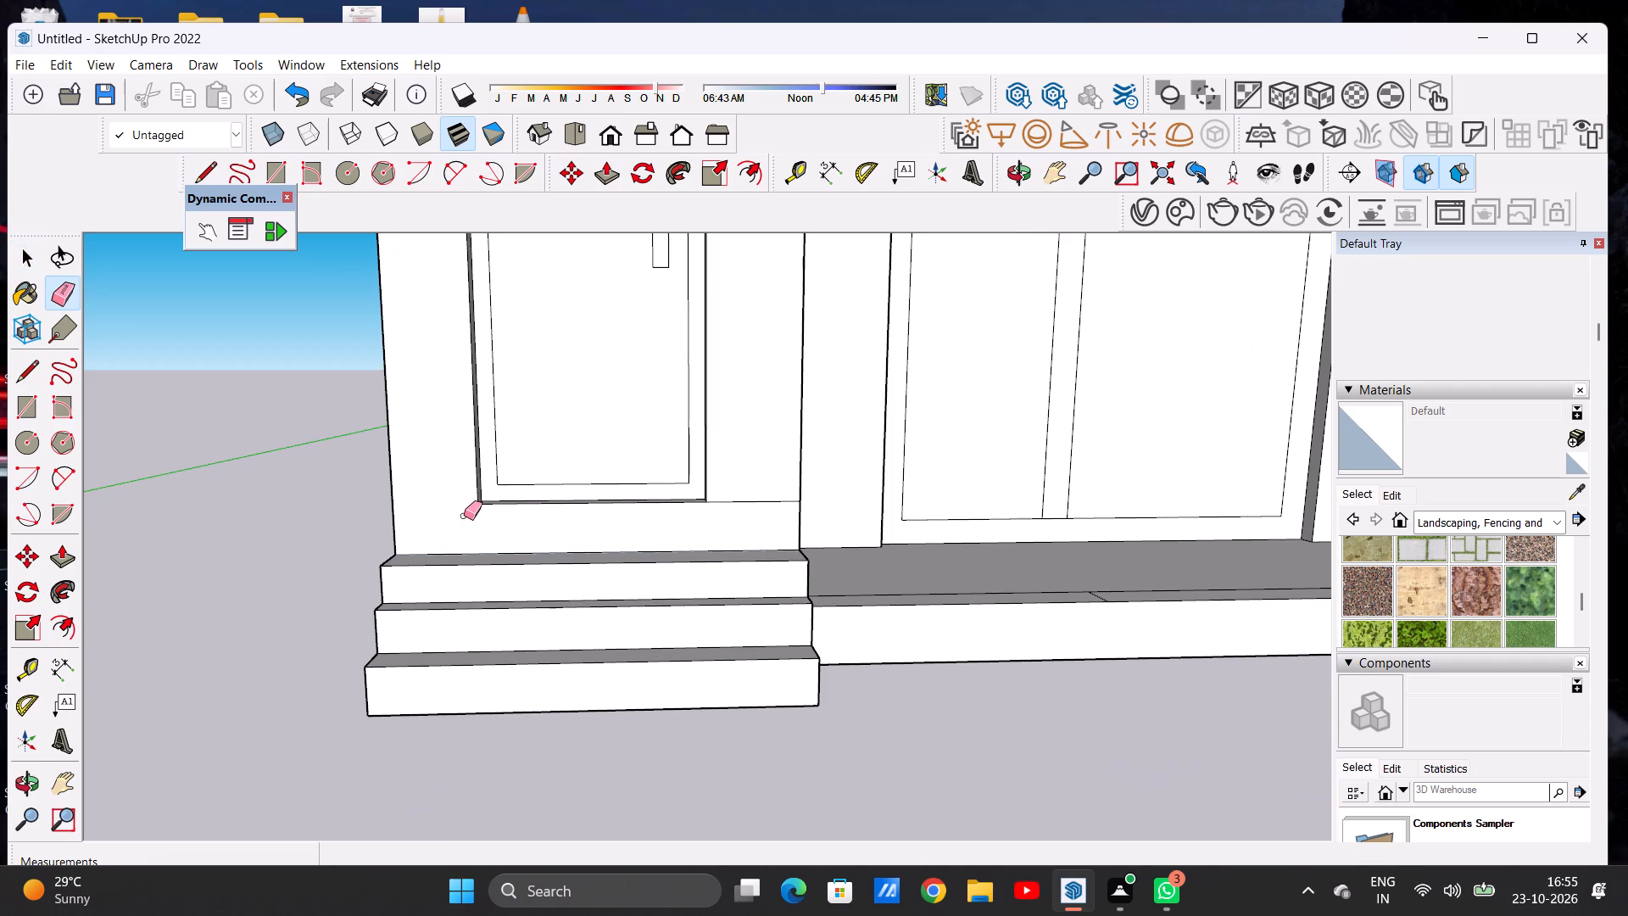
left_click_drag(761, 496, 767, 512)
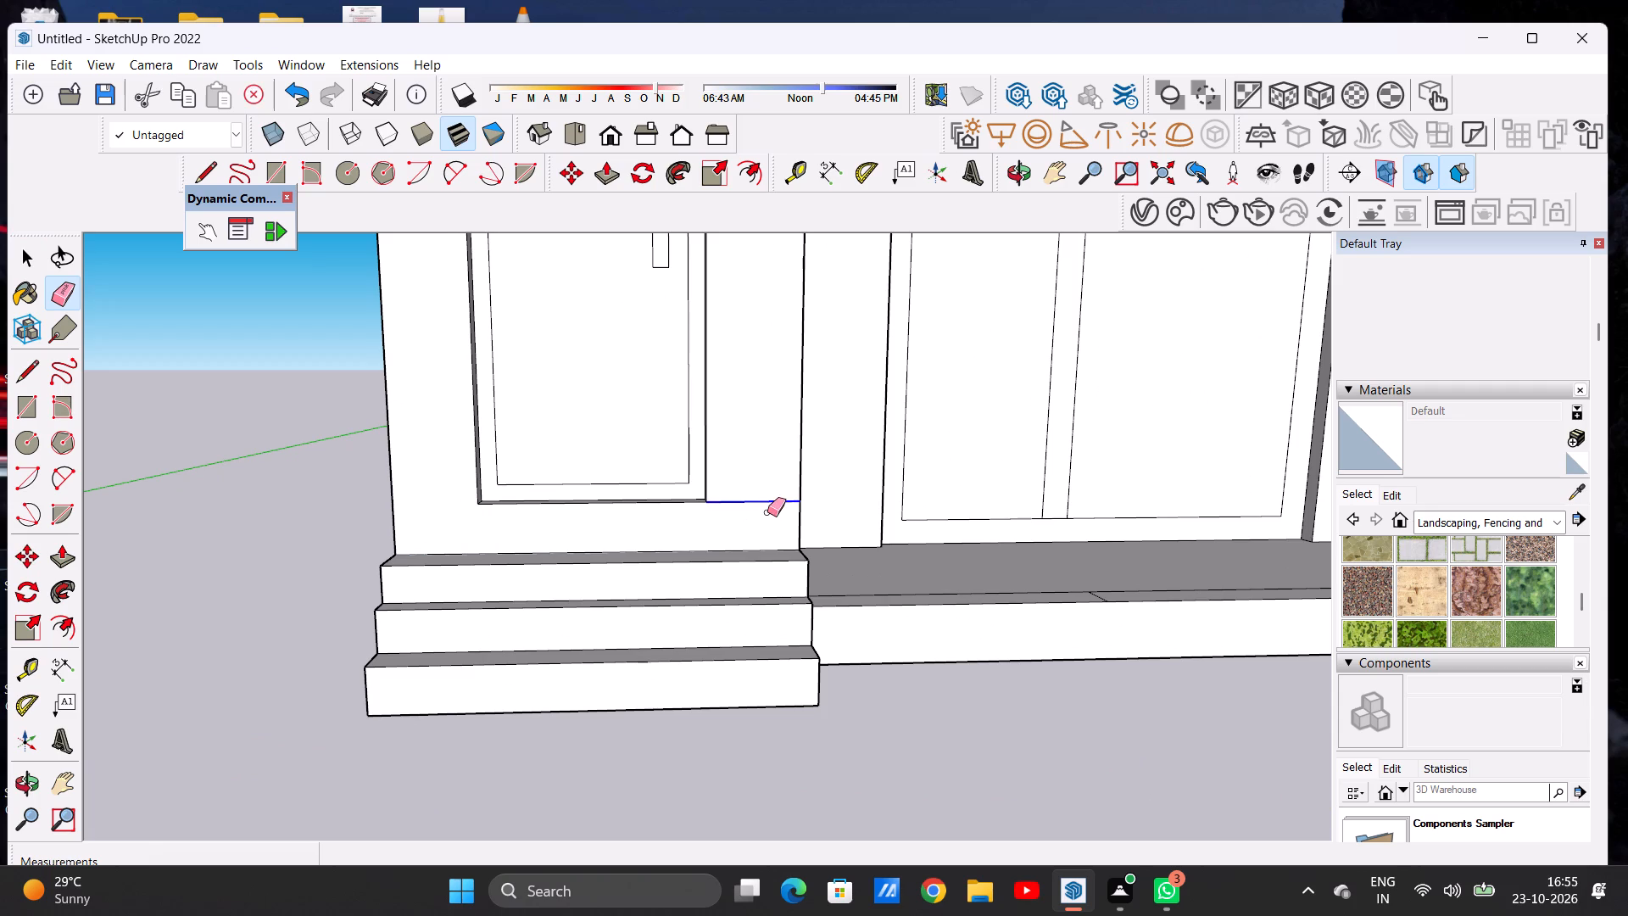
key("space")
Examine the ground-floor front from several angles, including the entrance steps, sliding window wall and porch edge.
scroll(560, 583, "down", 14)
middle_click_drag(605, 596, 602, 578)
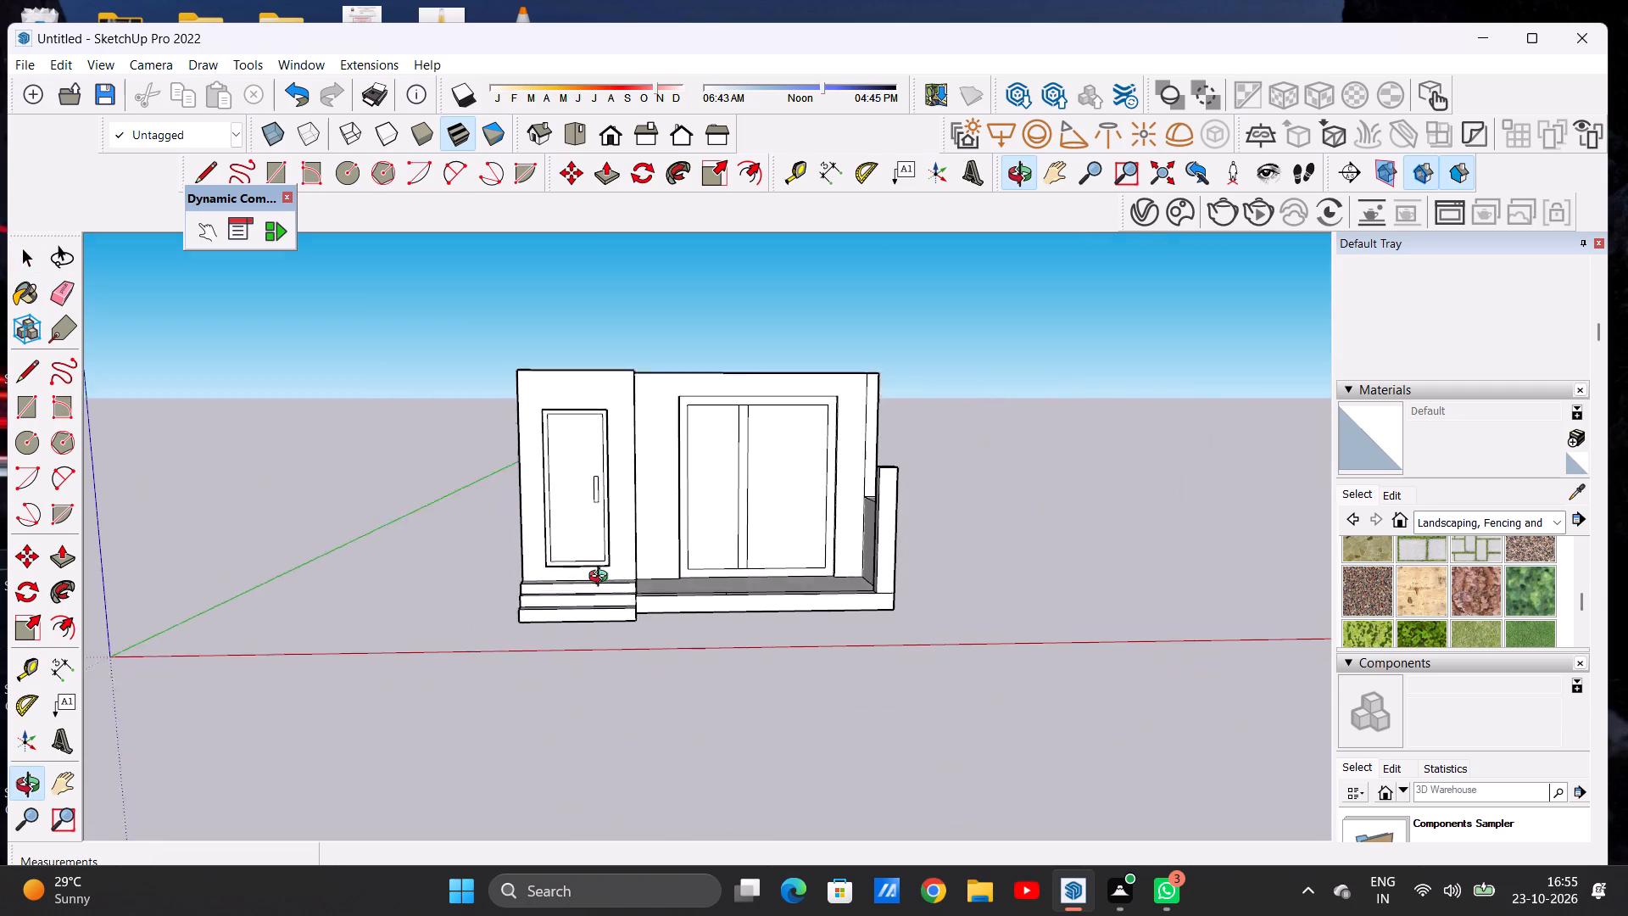
middle_click_drag(602, 578, 561, 579)
scroll(590, 596, "down", 4)
scroll(760, 552, "up", 4)
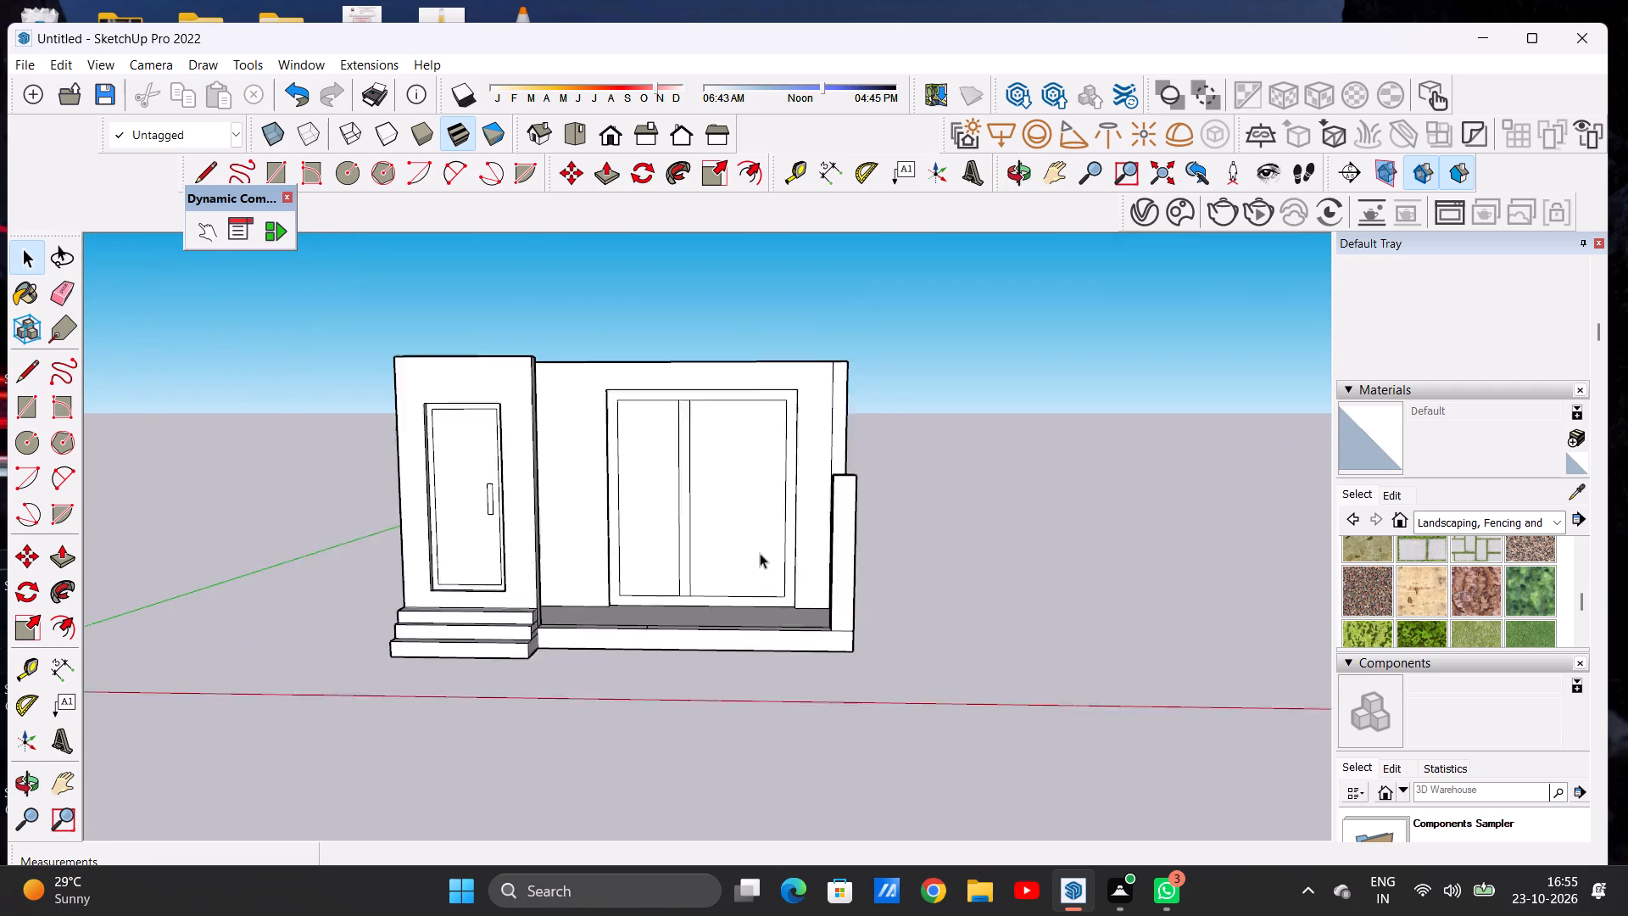
scroll(760, 553, "up", 3)
scroll(805, 592, "down", 5)
middle_click_drag(650, 610, 586, 757)
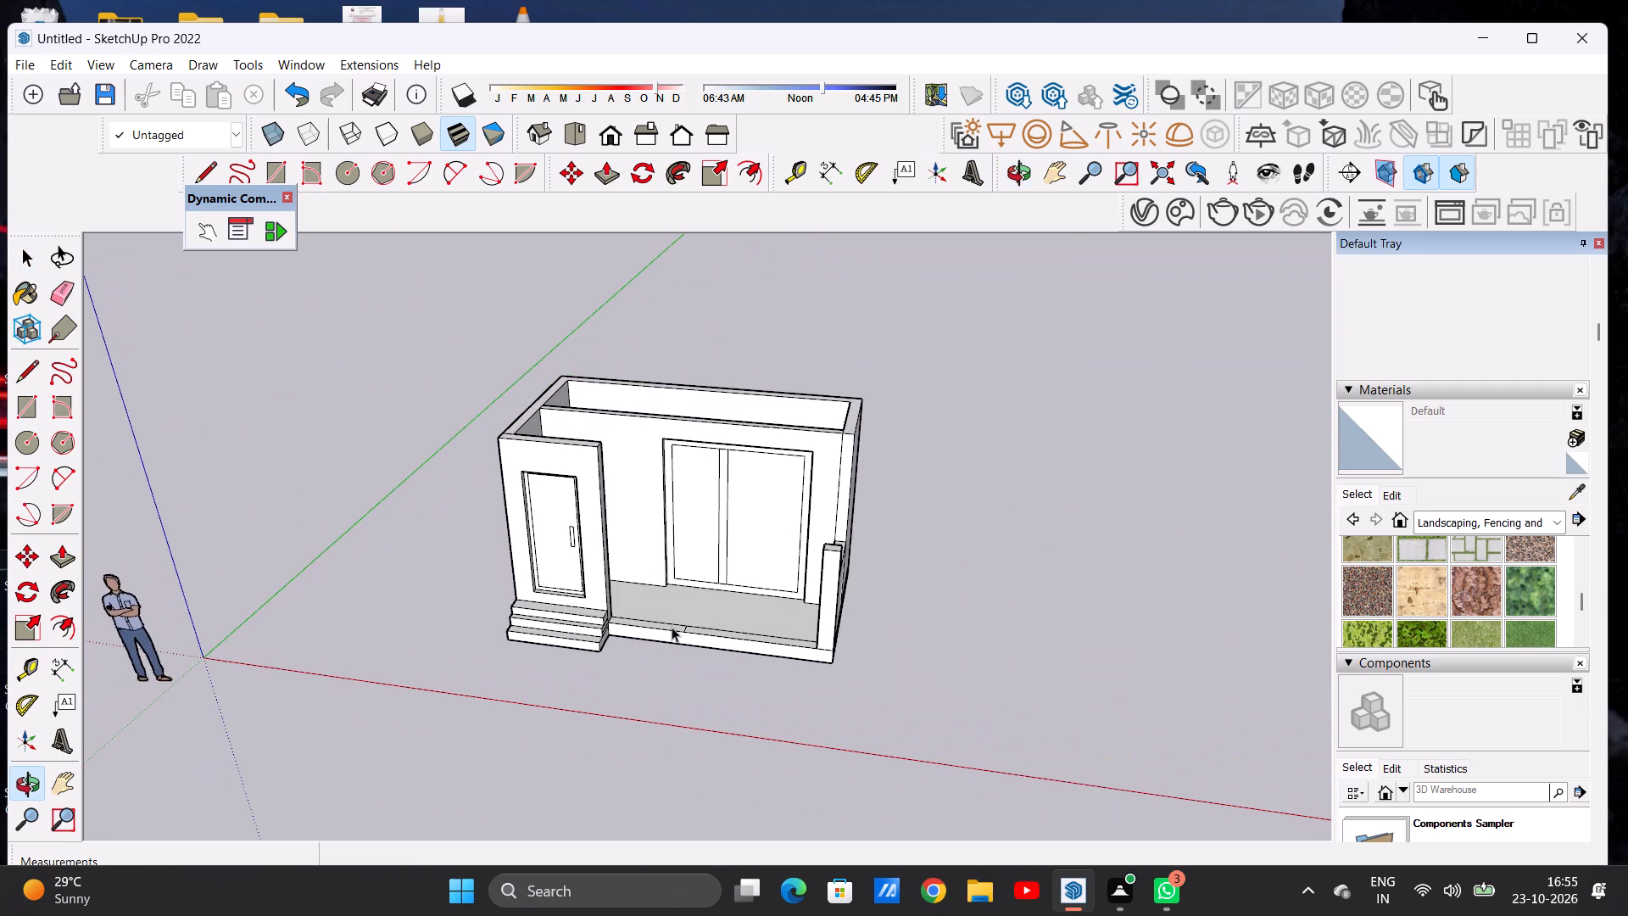
scroll(672, 627, "up", 11)
key("p")
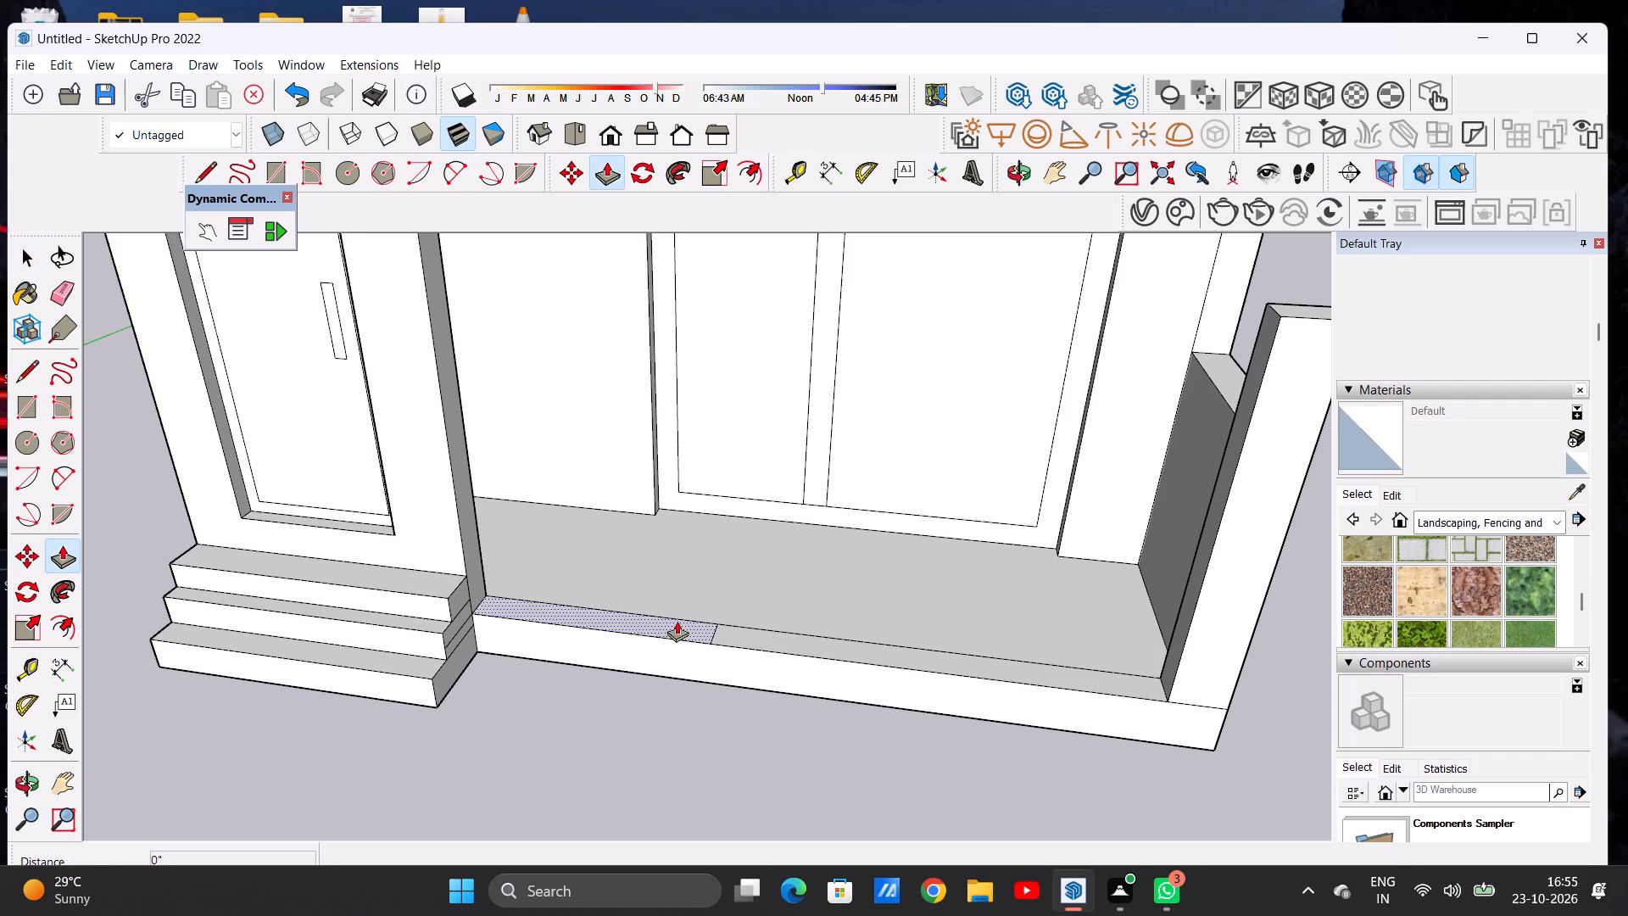
key("space")
scroll(677, 656, "down", 9)
middle_click_drag(707, 640, 270, 656)
scroll(606, 368, "up", 5)
middle_click_drag(686, 430, 851, 431)
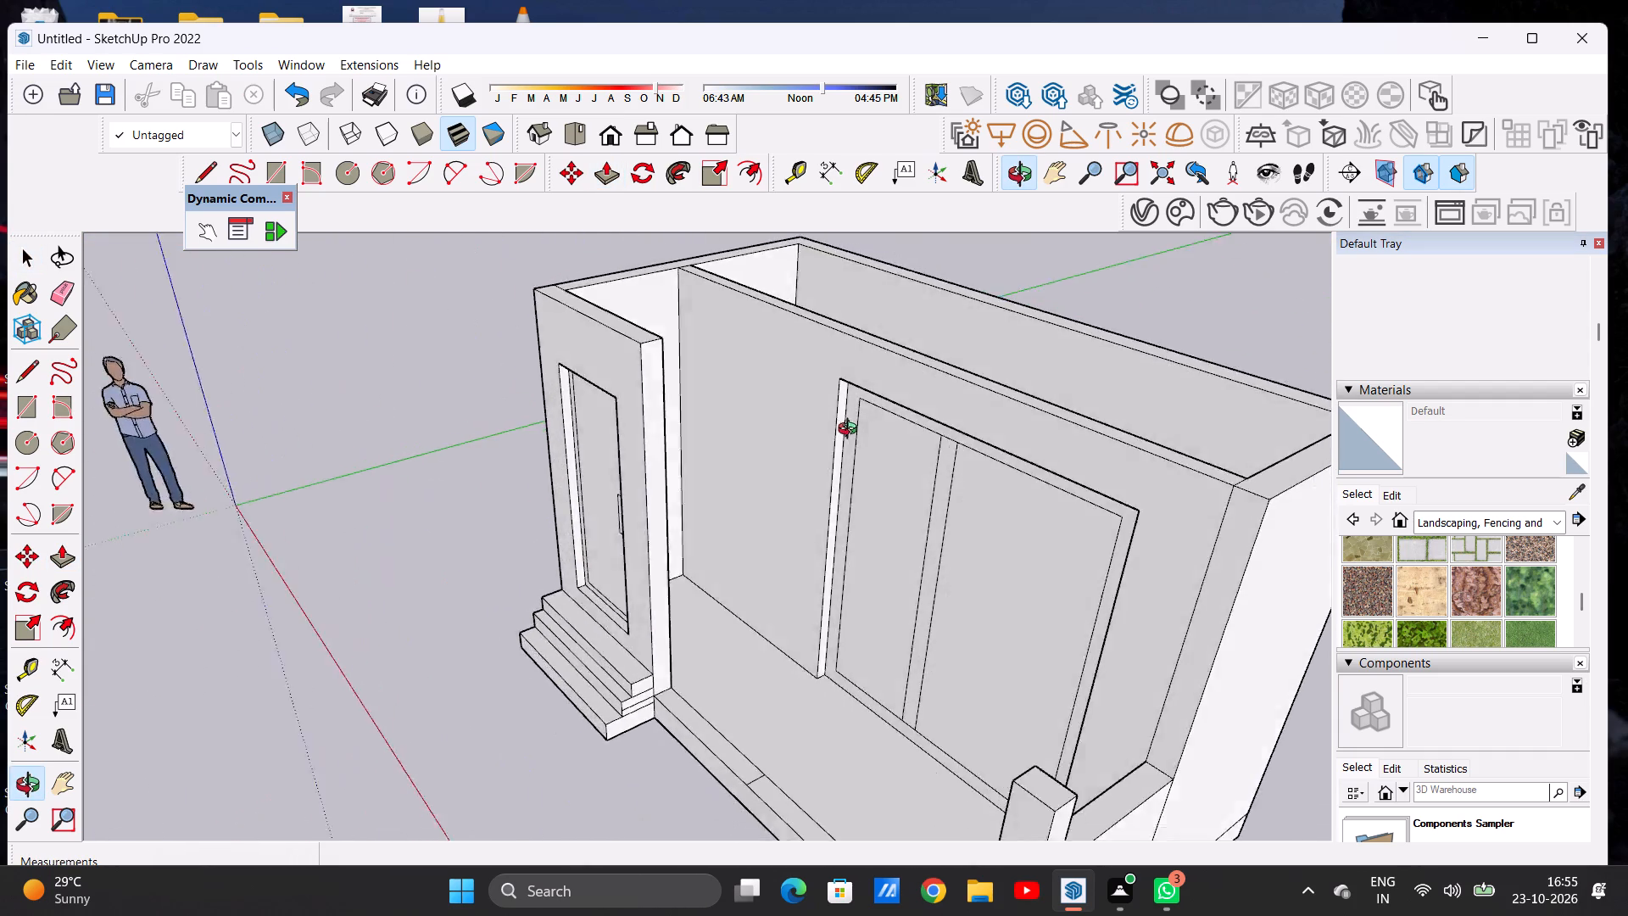
middle_click_drag(851, 431, 1049, 405)
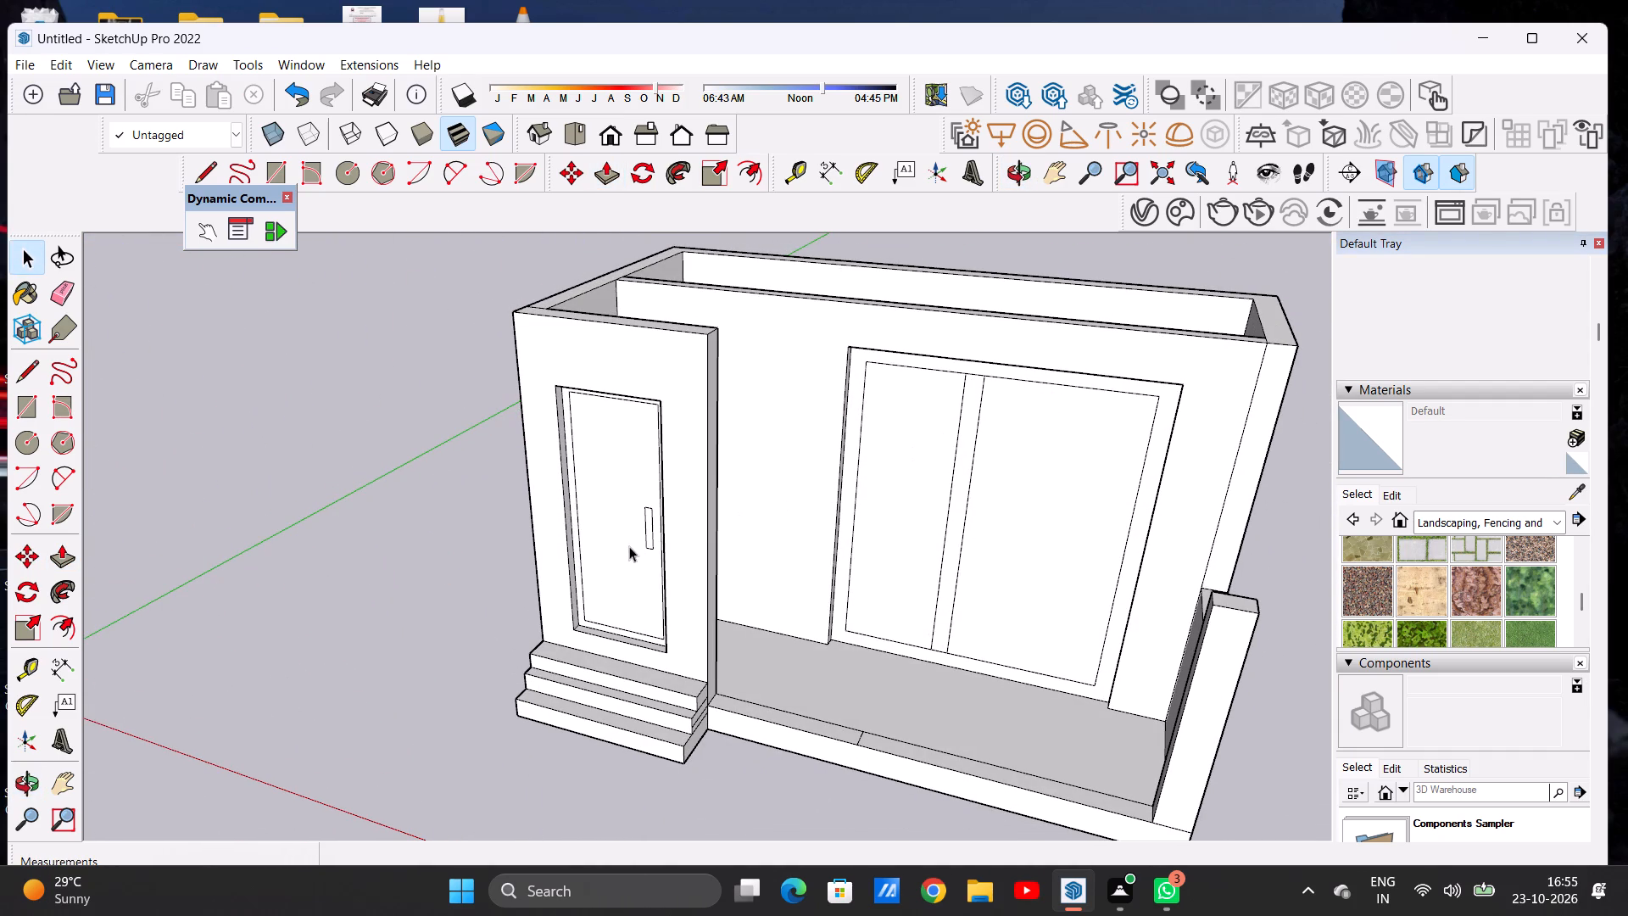
scroll(532, 577, "down", 3)
middle_click_drag(709, 561, 751, 536)
scroll(780, 730, "up", 6)
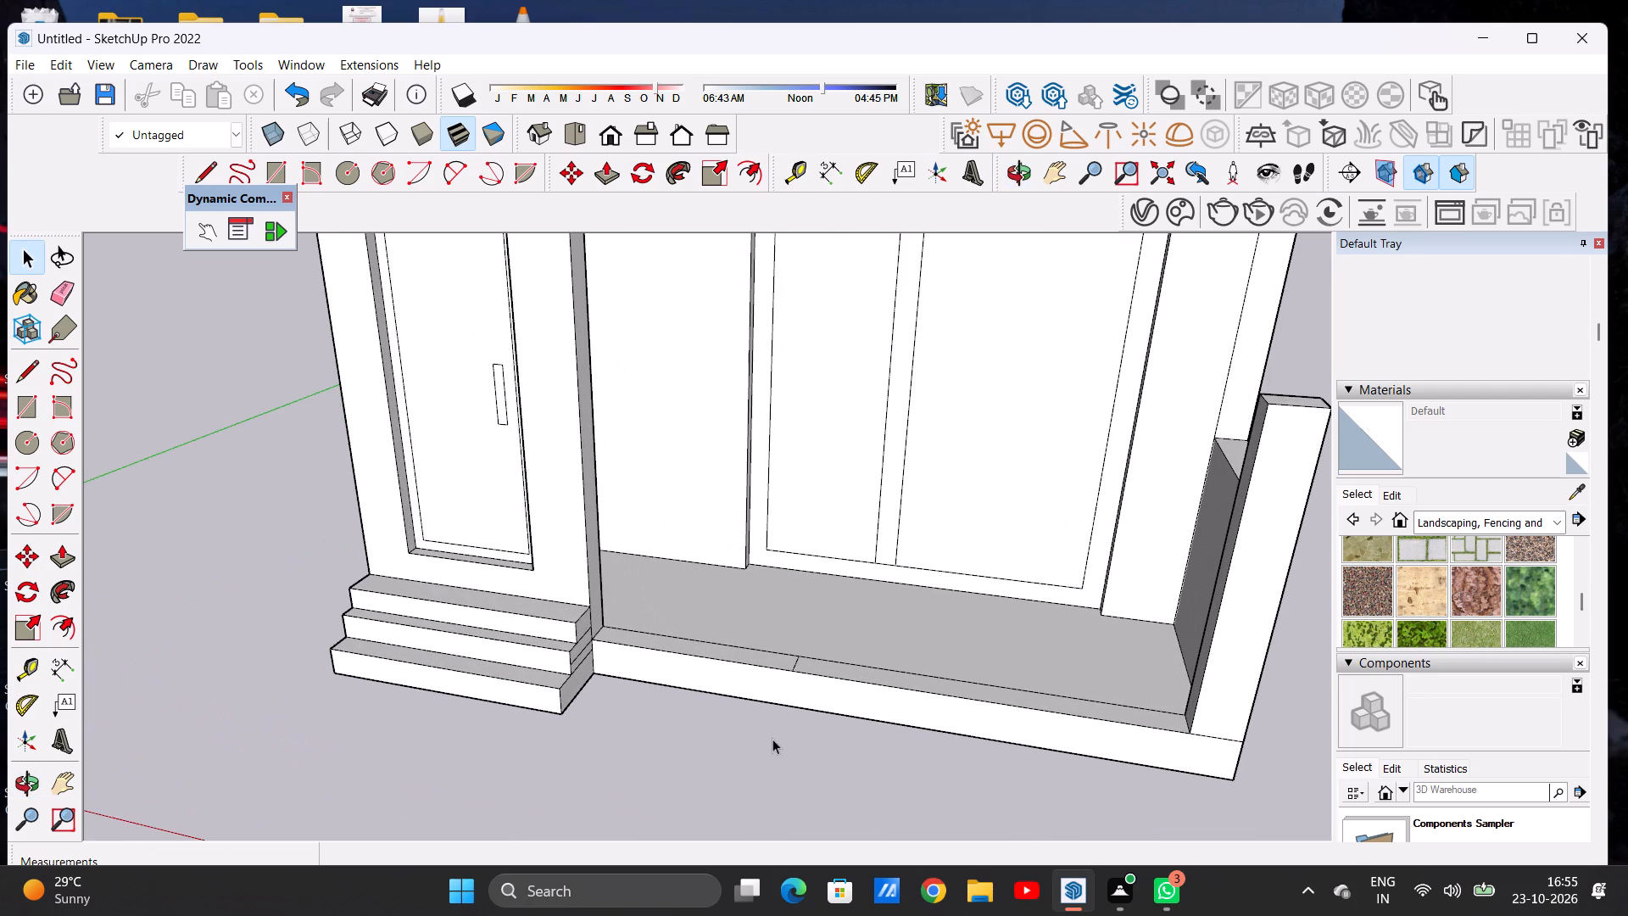
Raise the porch front-edge strip next to the entrance block by about 9' 7 13/16", up to the block's top.
key("p")
scroll(782, 662, "up", 4)
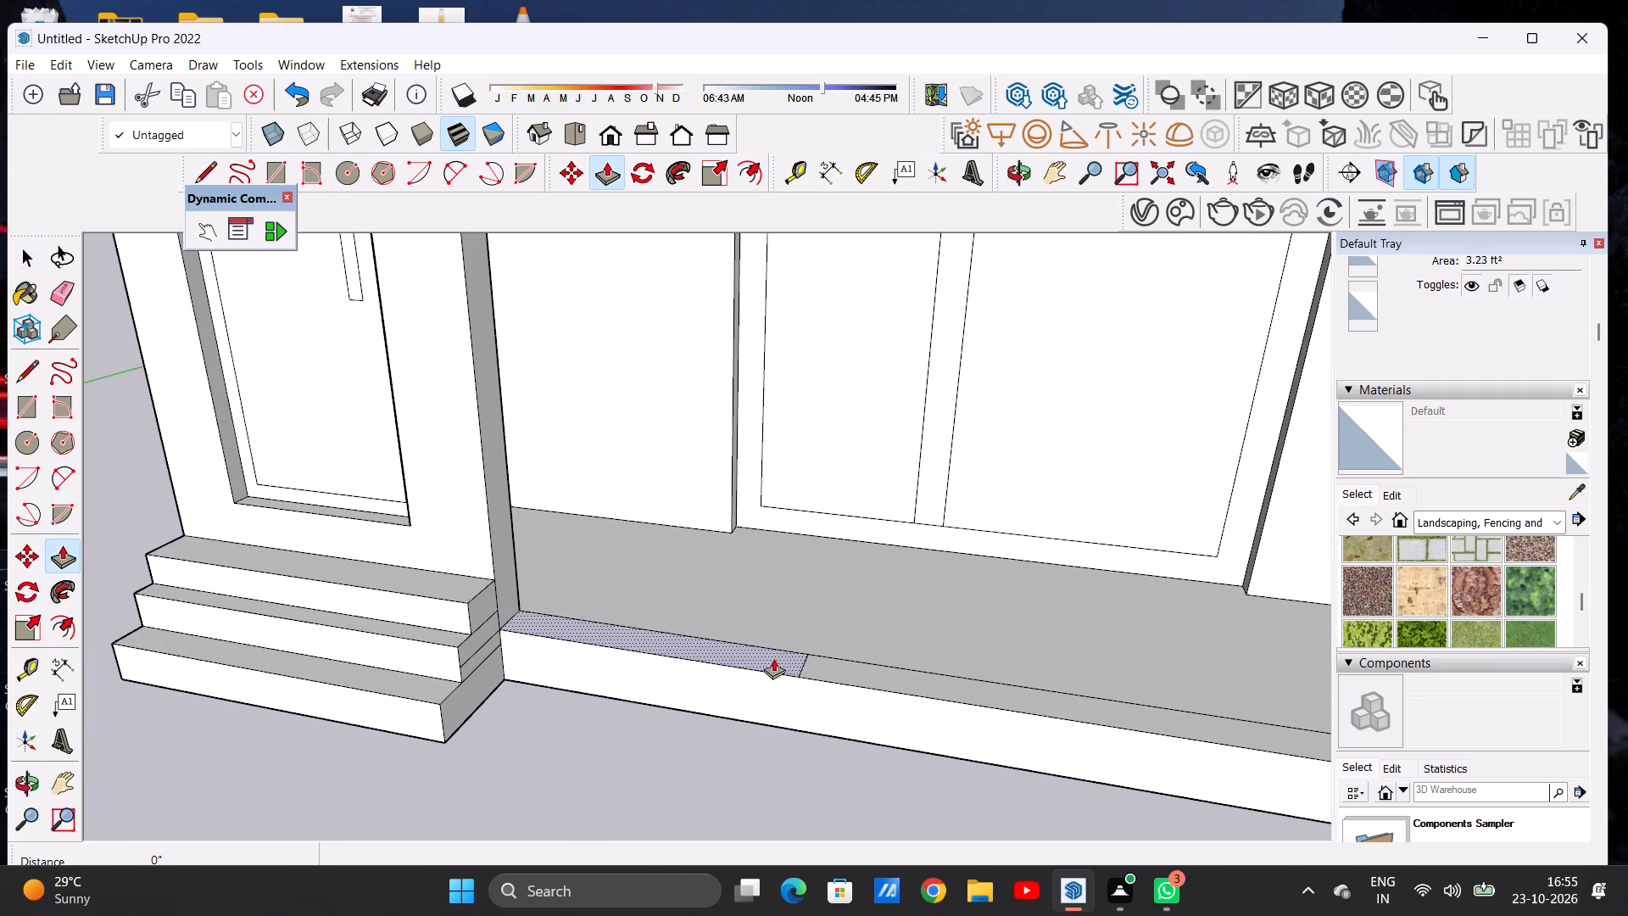
left_click(773, 658)
scroll(775, 627, "down", 12)
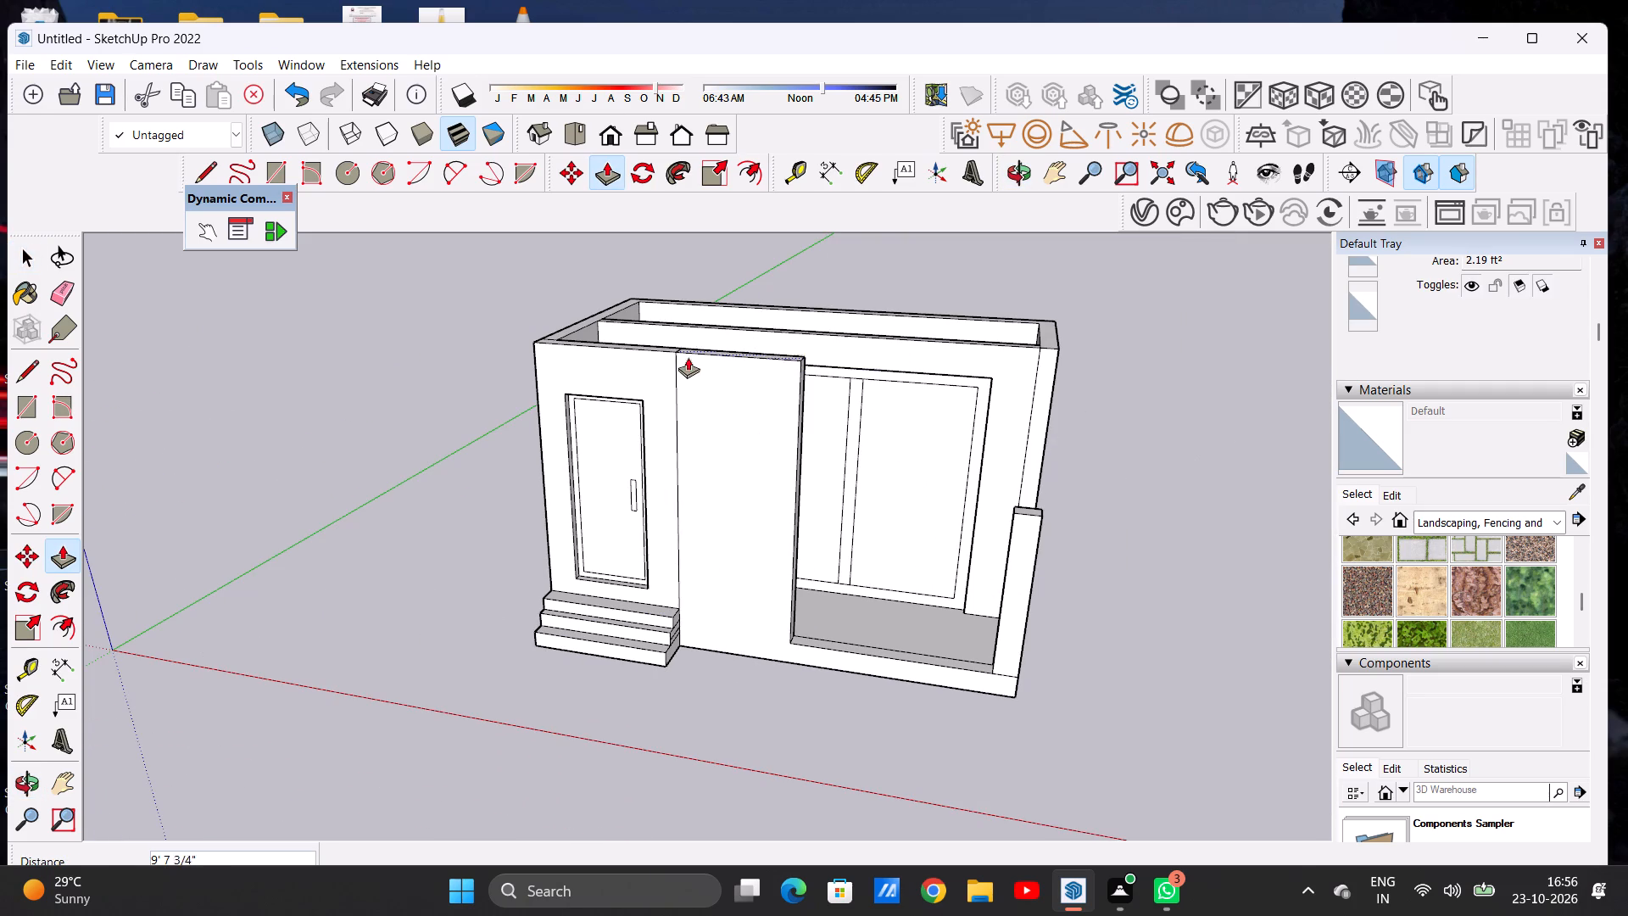
left_click(674, 349)
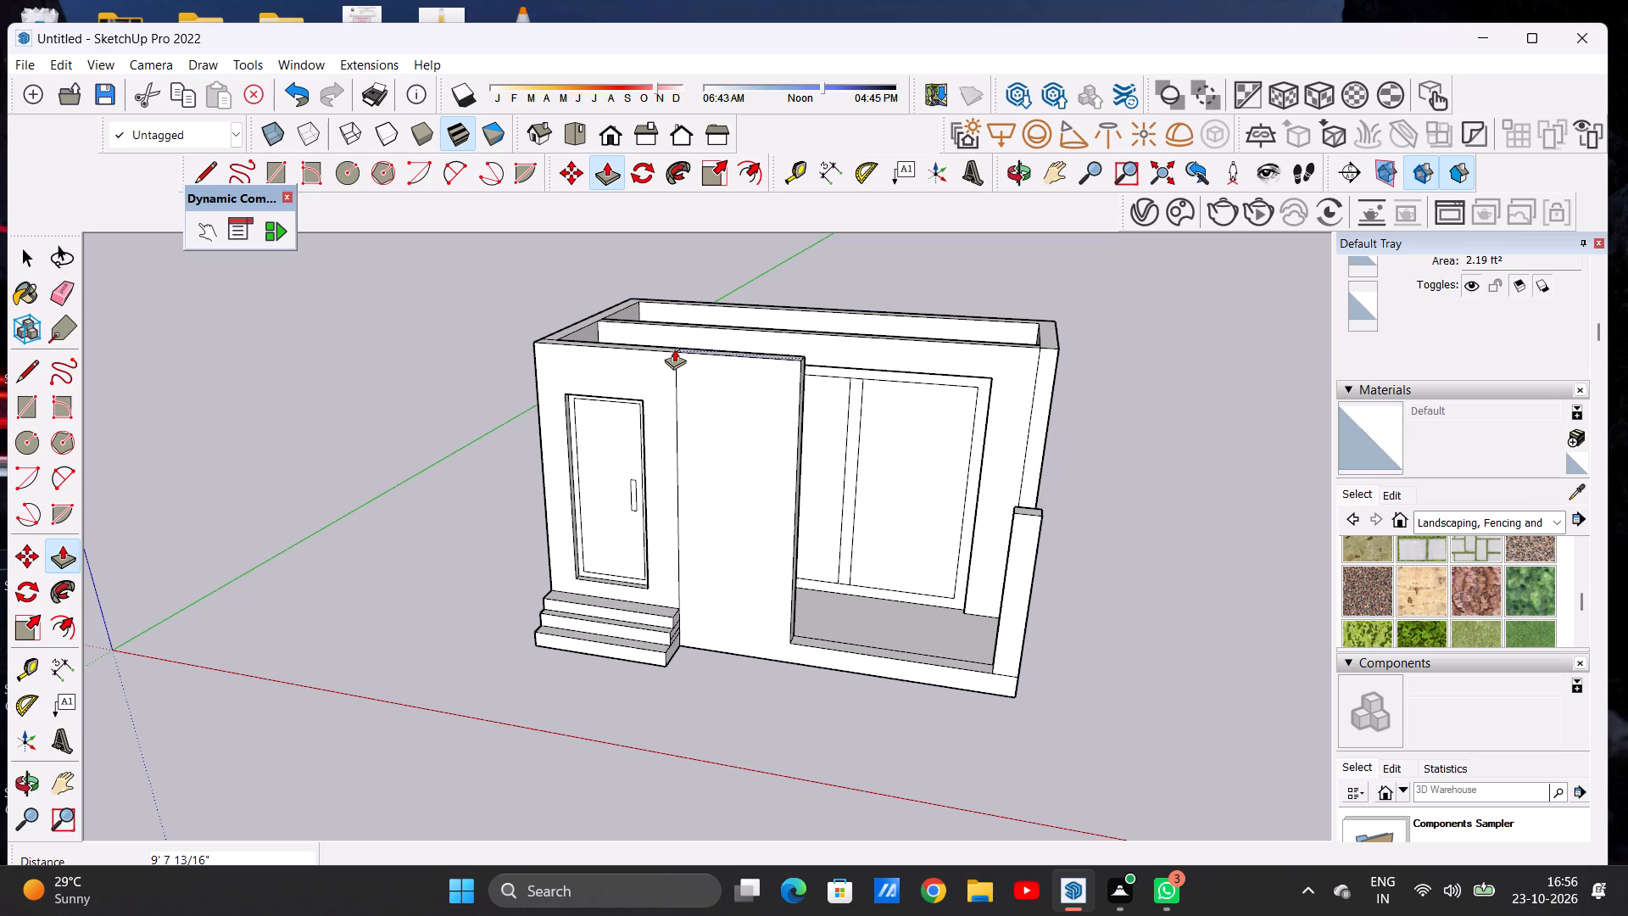
key("space")
Push the top of the porch wall beside the entrance block down well below the block's top to form a lower parapet wall.
scroll(650, 566, "down", 7)
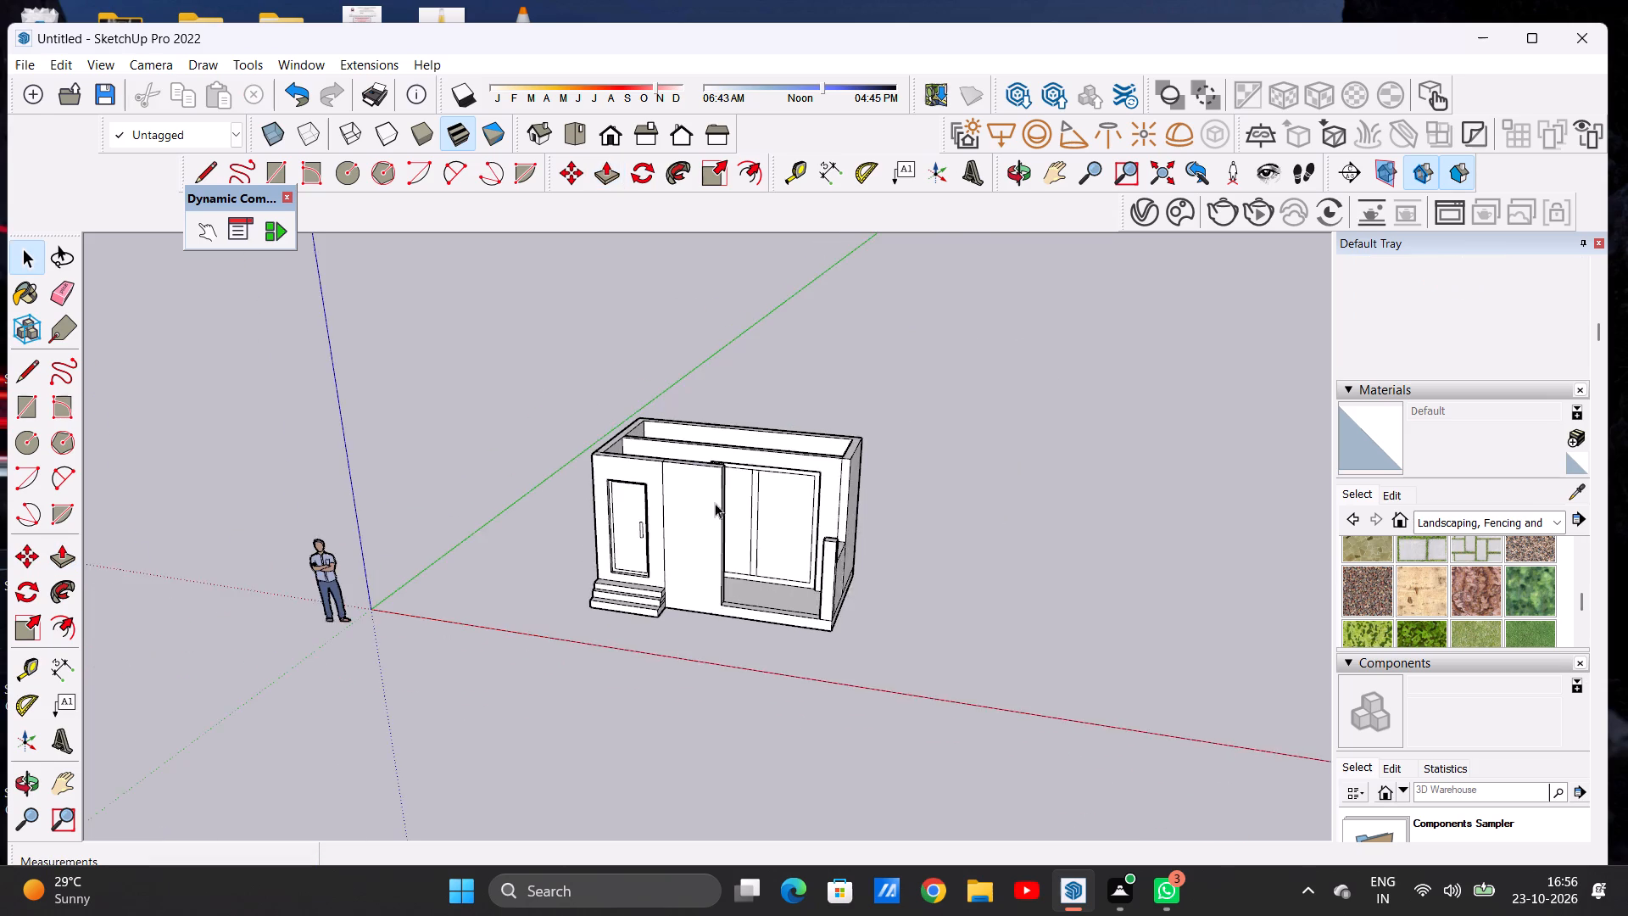
middle_click_drag(678, 491, 499, 628)
scroll(644, 502, "up", 5)
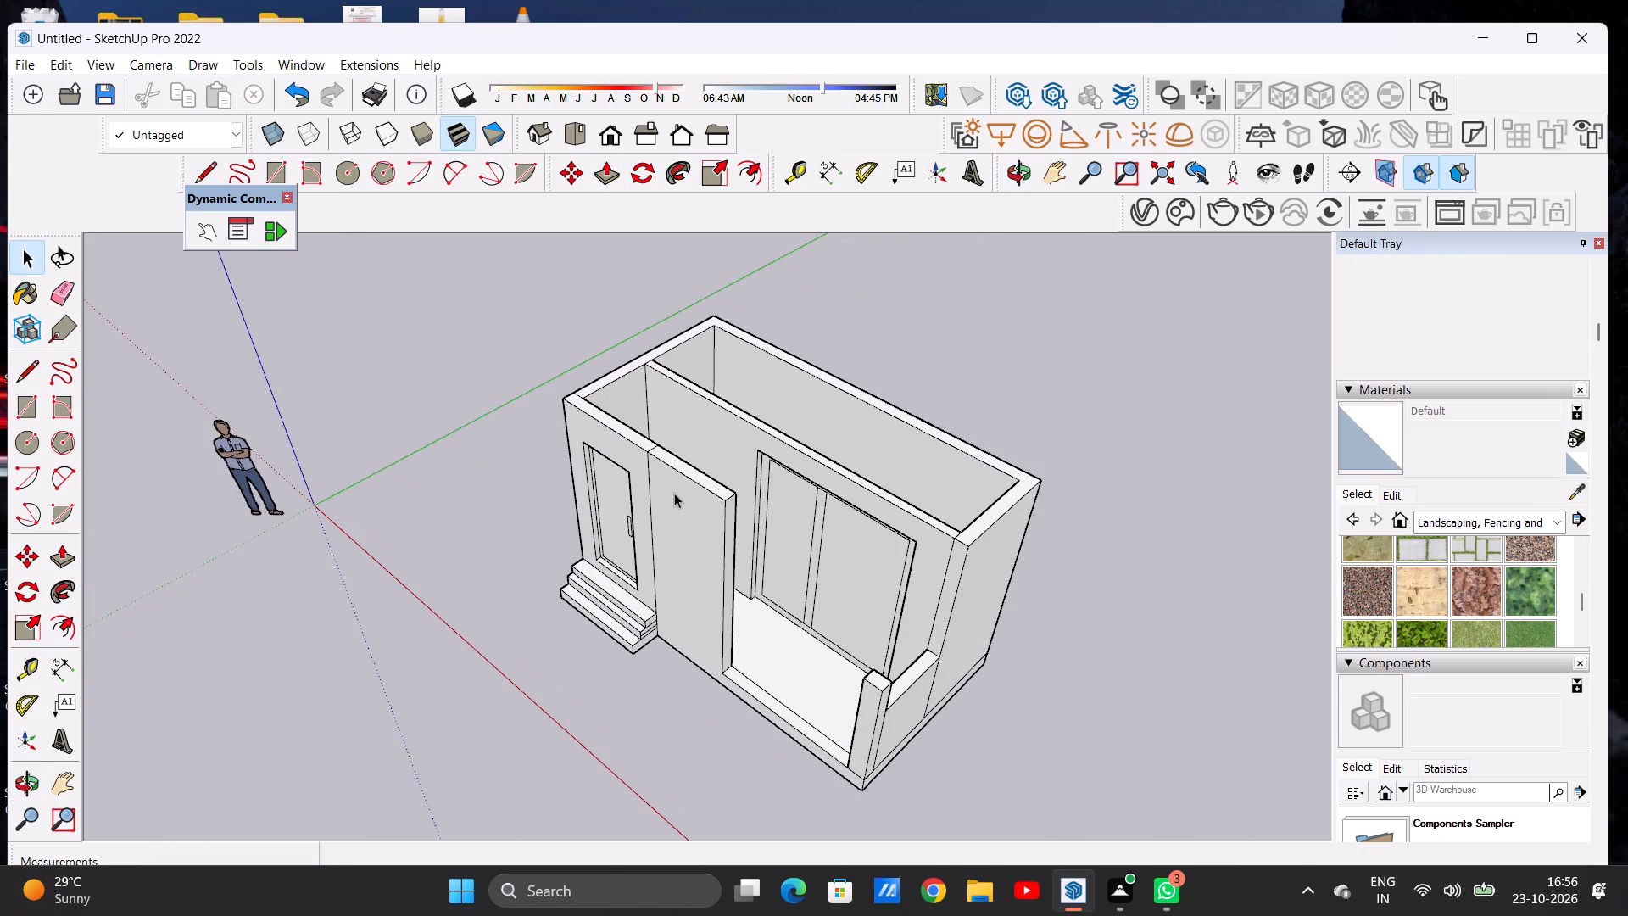
key("p")
scroll(713, 480, "up", 6)
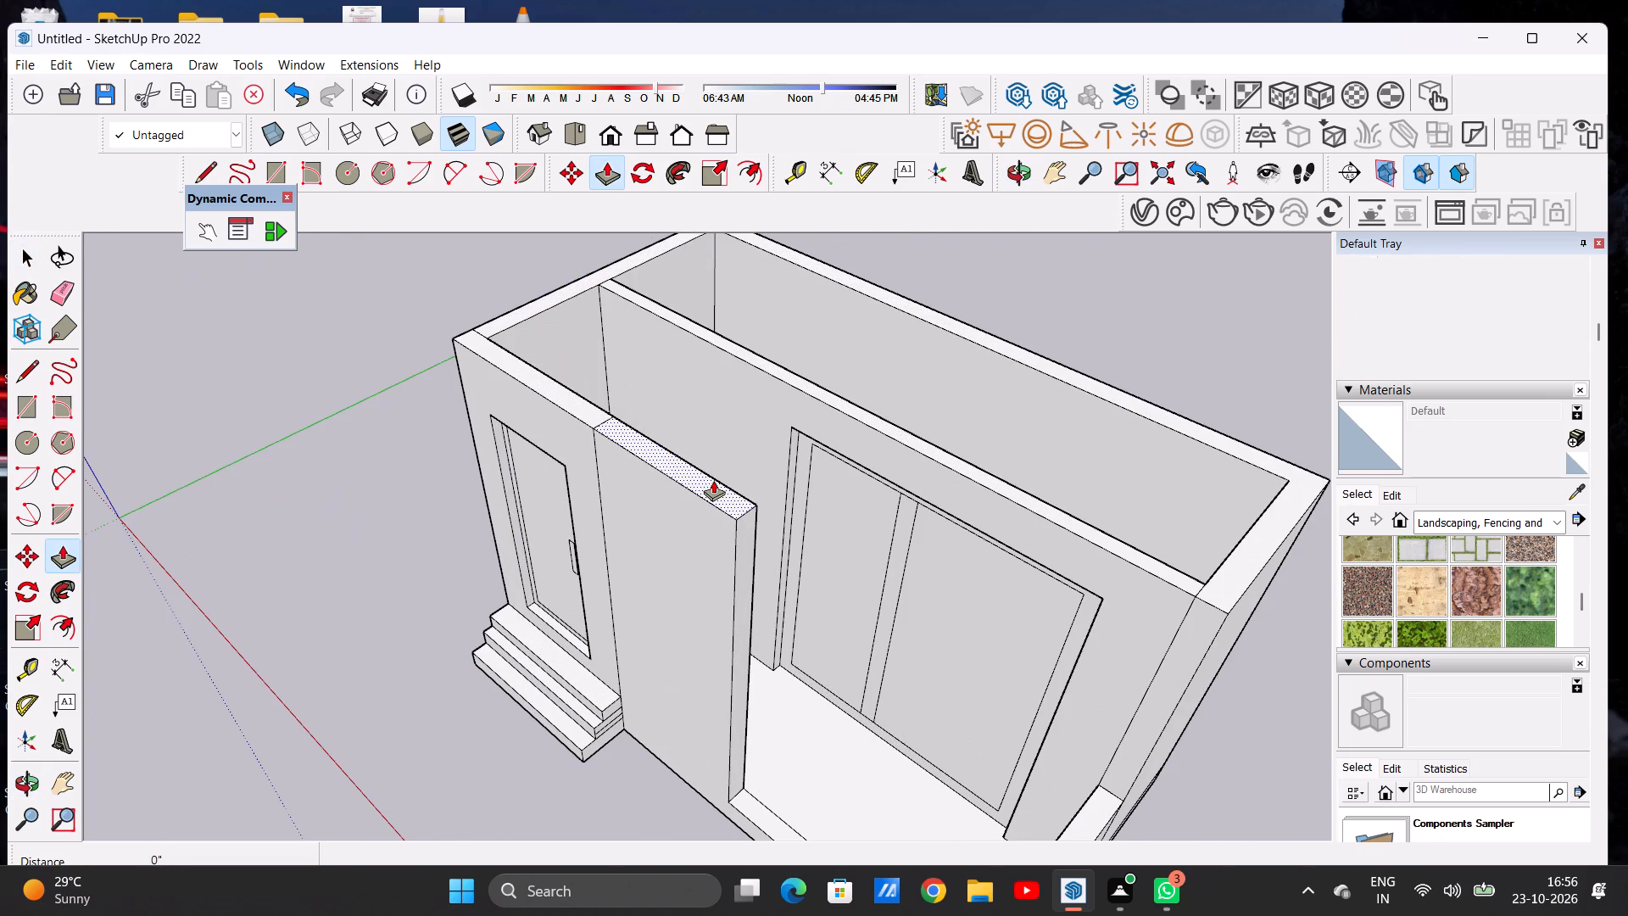
left_click(713, 480)
left_click(713, 599)
key("space")
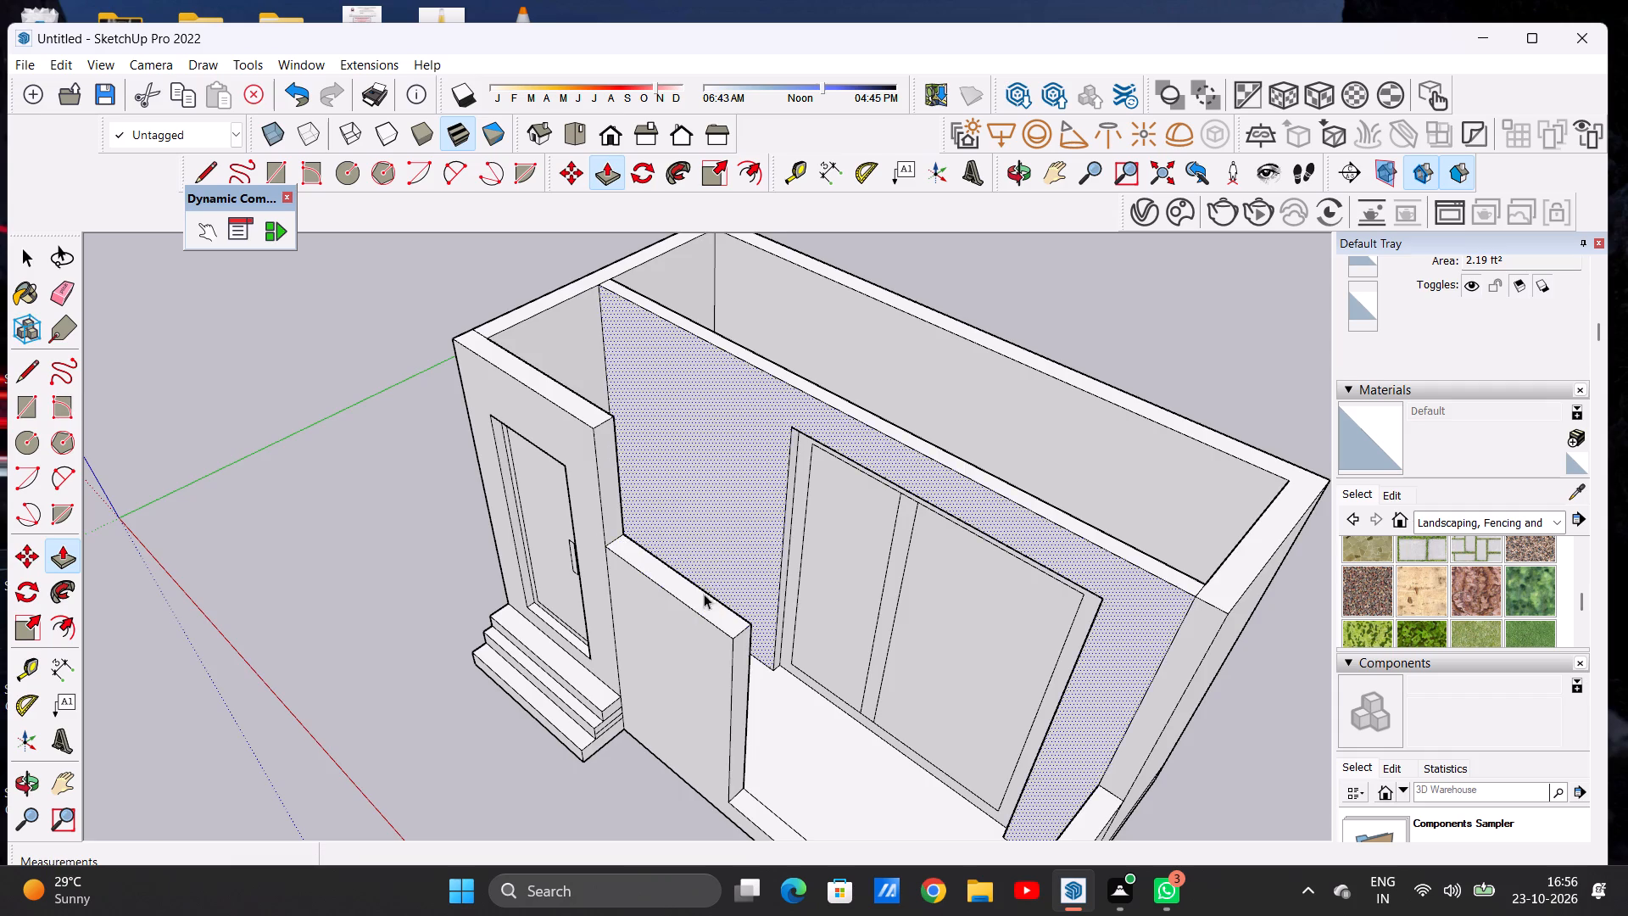
Examine the ground-floor front from several angles, comparing the lowered porch parapet wall with the entrance block and sliding window.
scroll(692, 487, "down", 7)
middle_click_drag(643, 607, 940, 427)
scroll(714, 558, "up", 3)
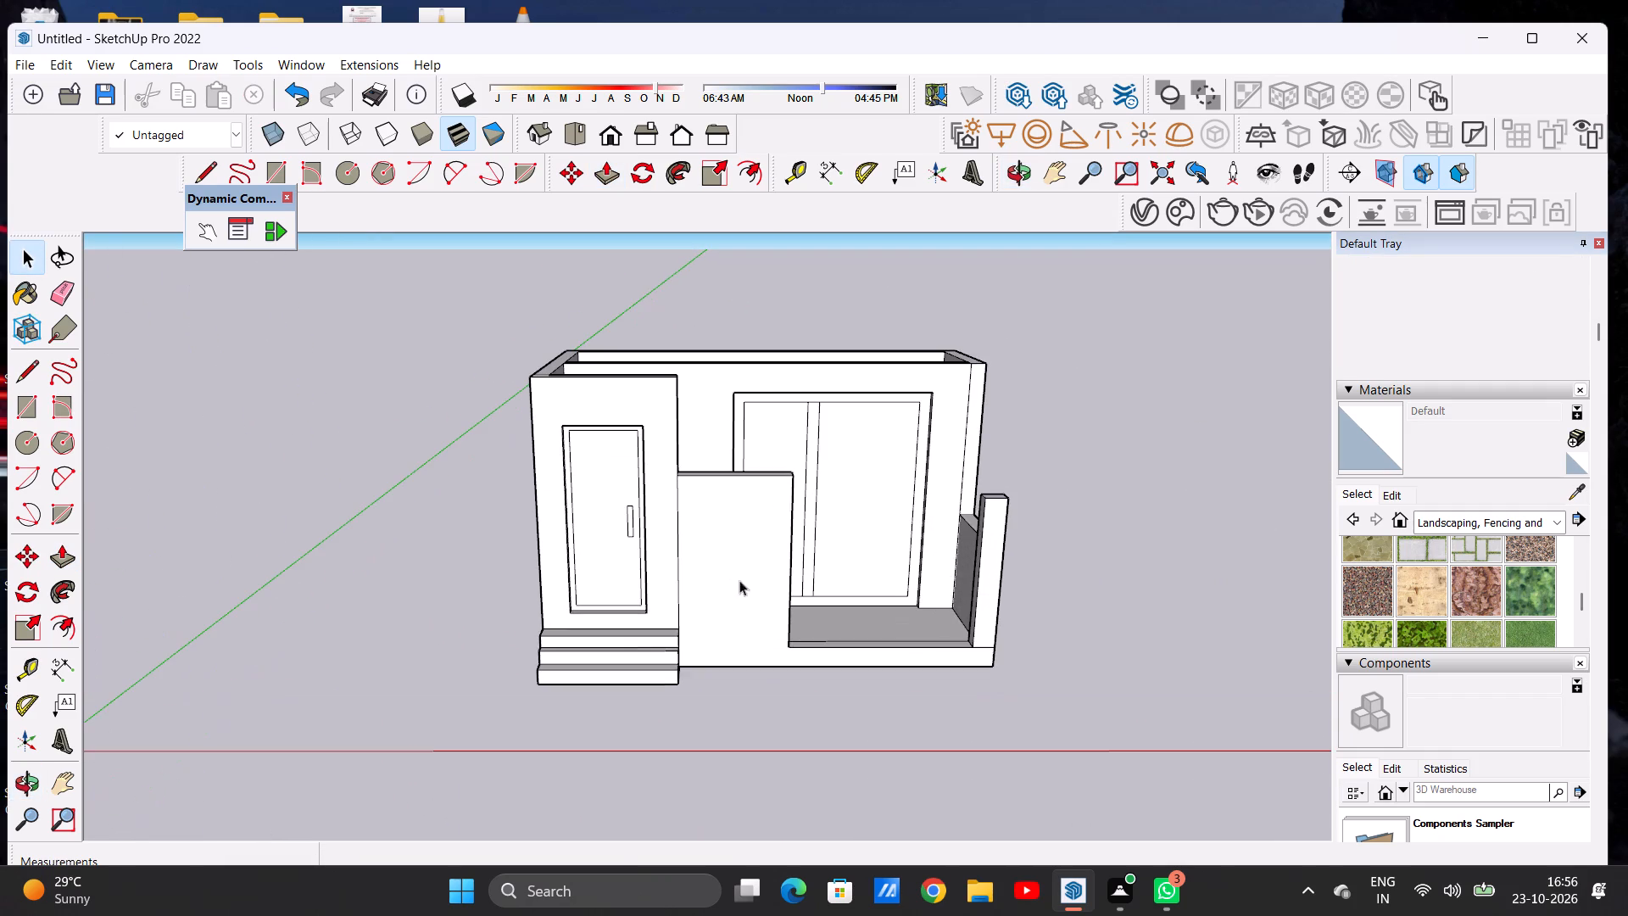
middle_click_drag(762, 572, 763, 555)
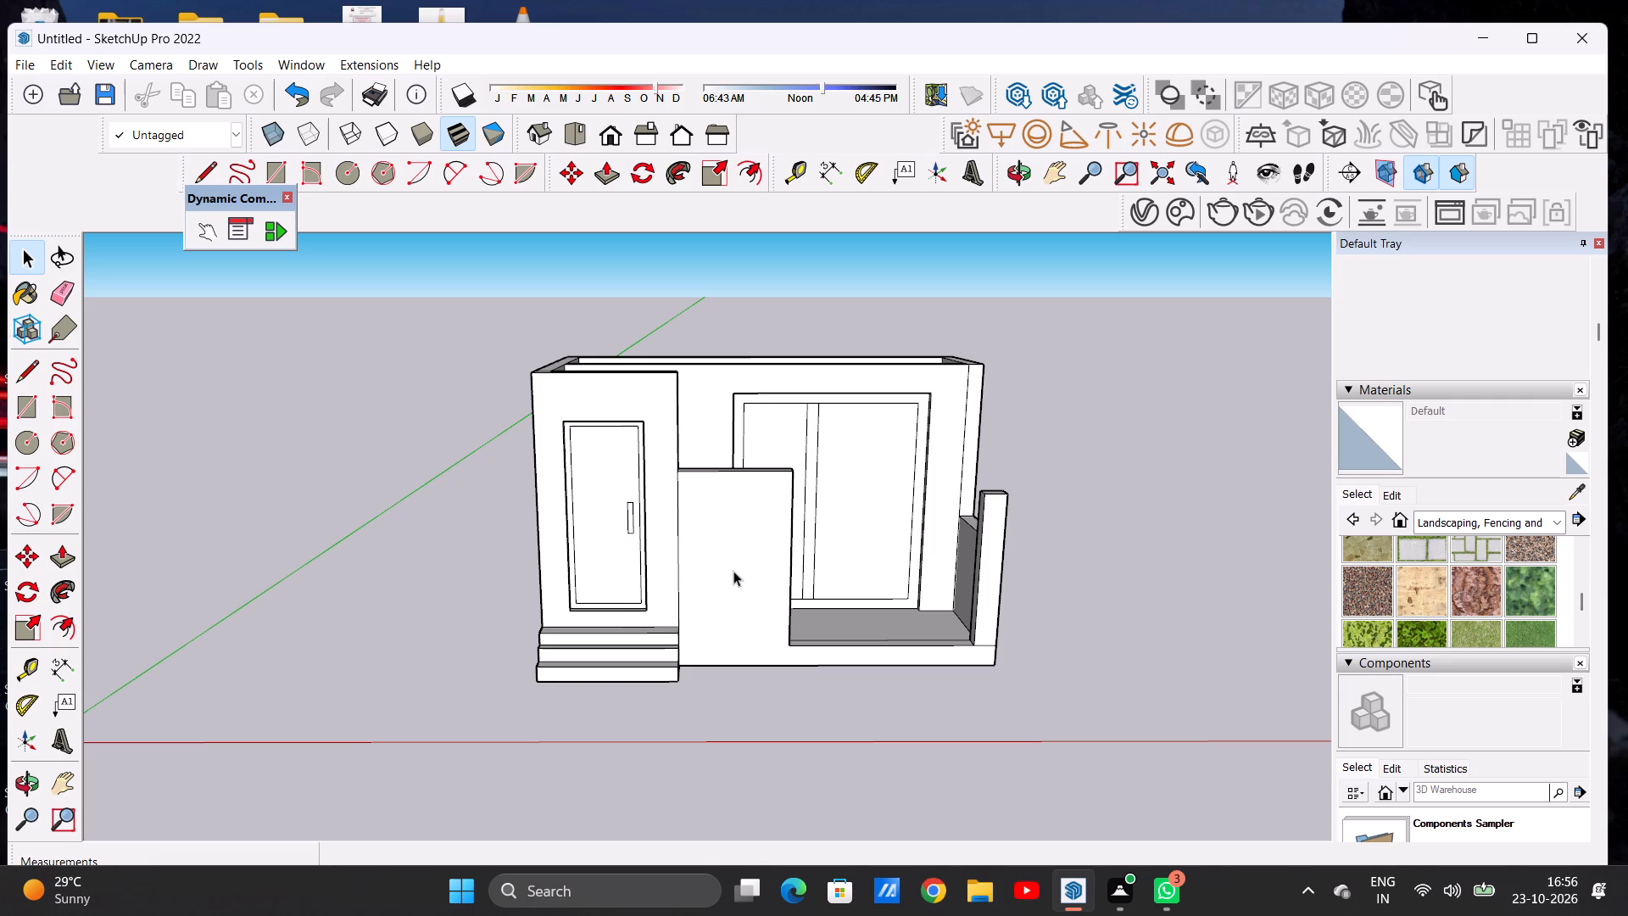
scroll(722, 533, "down", 1)
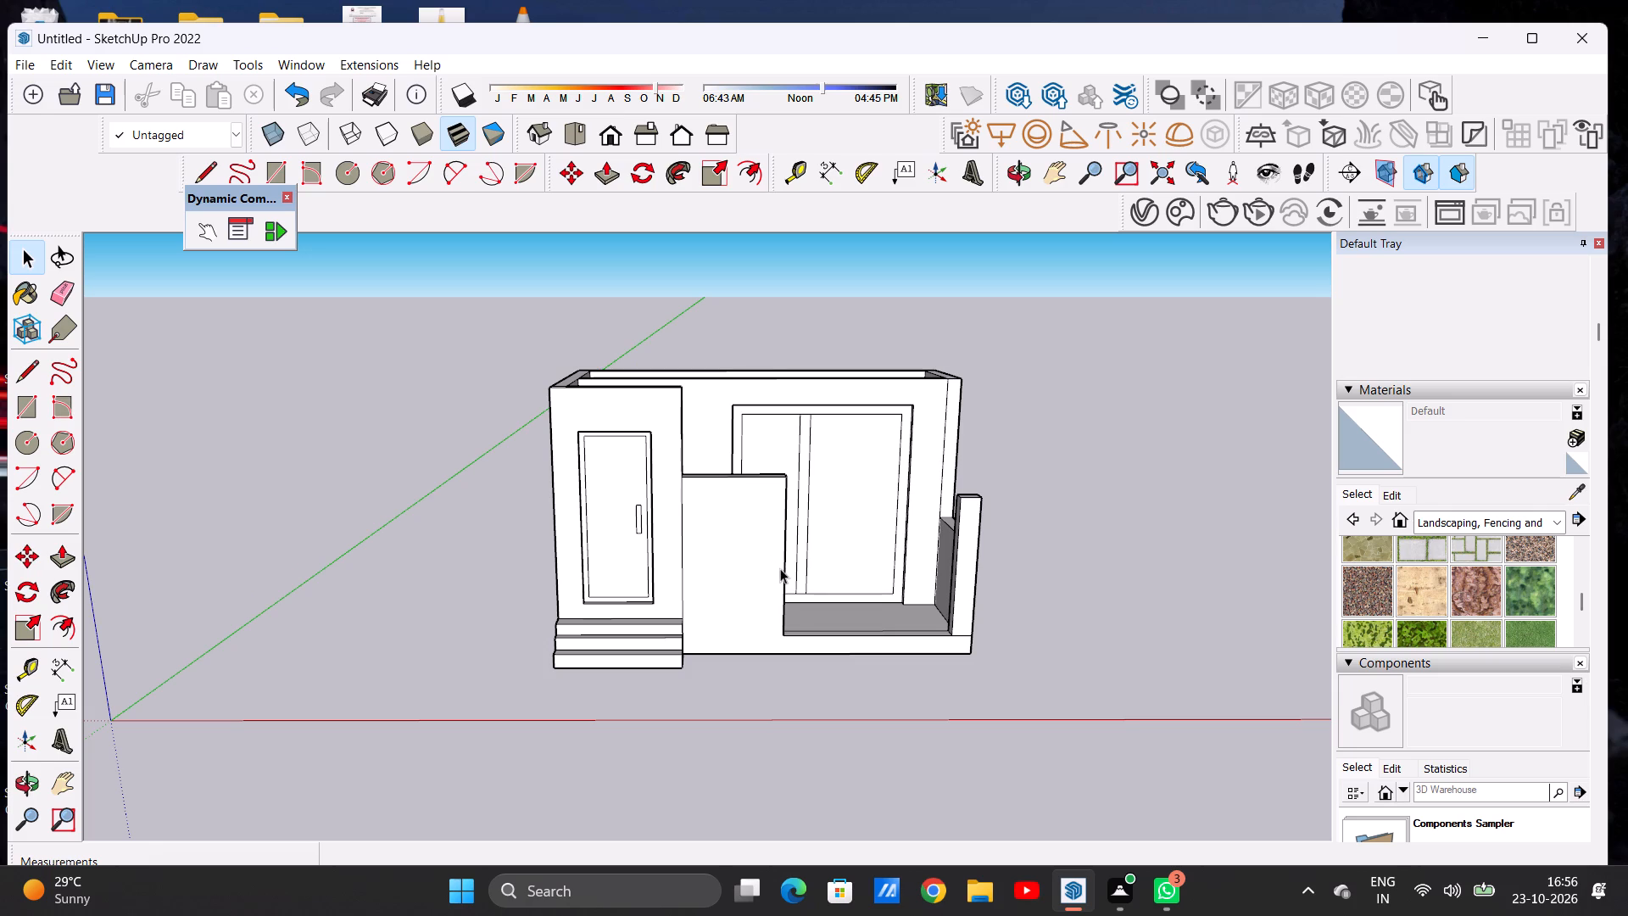
middle_click_drag(771, 567, 605, 647)
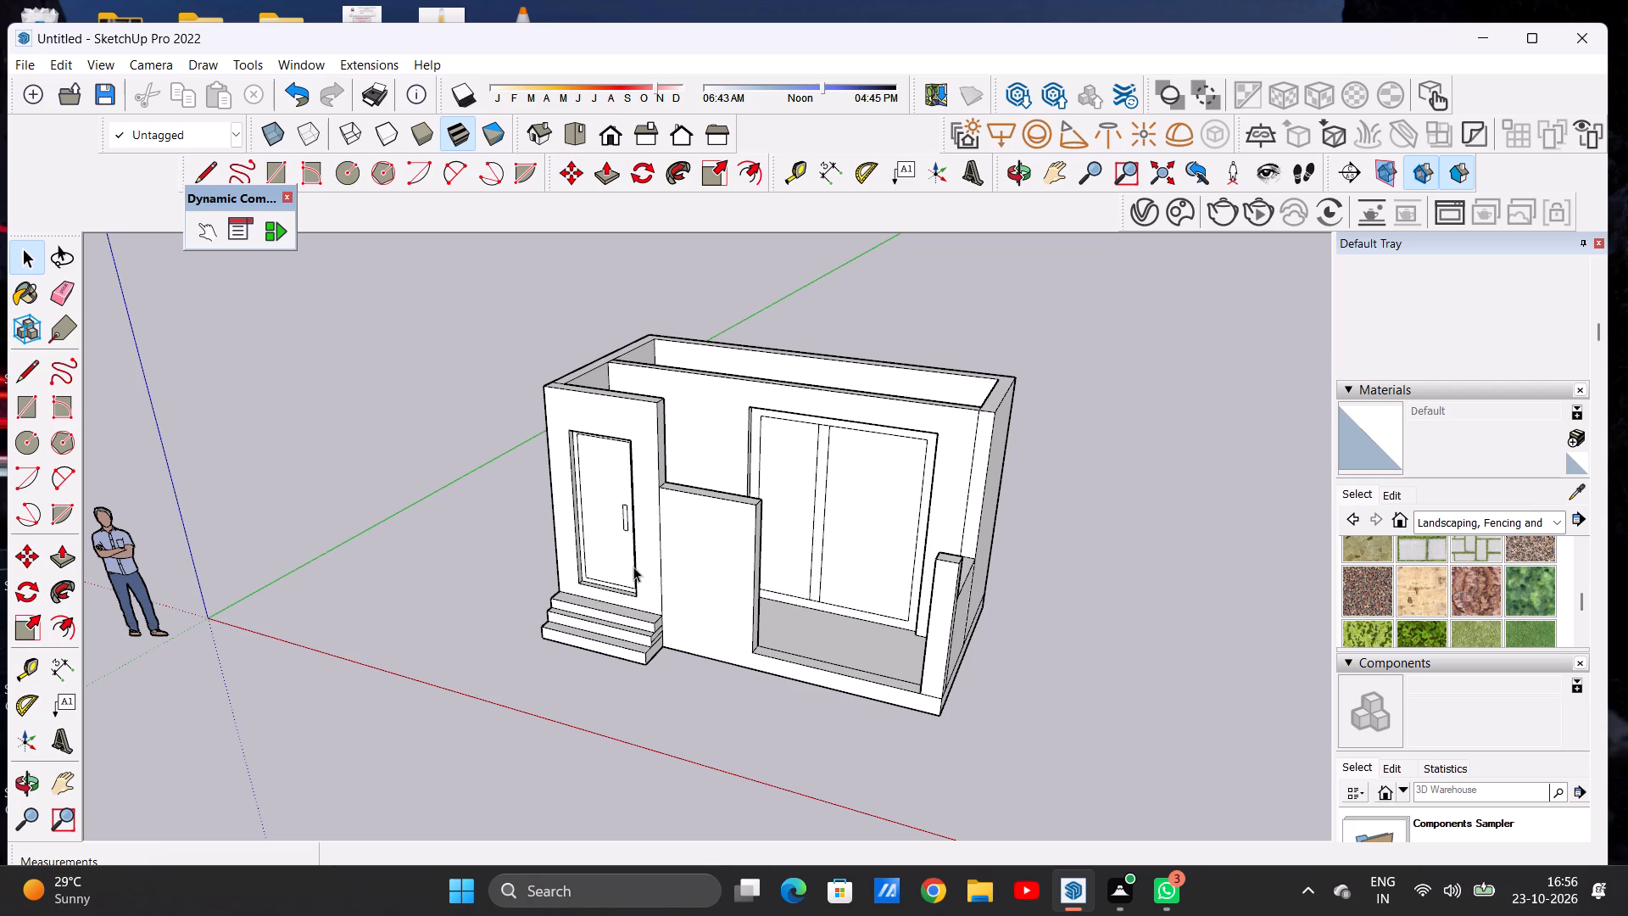
scroll(655, 605, "up", 7)
scroll(638, 640, "down", 1)
scroll(638, 640, "up", 1)
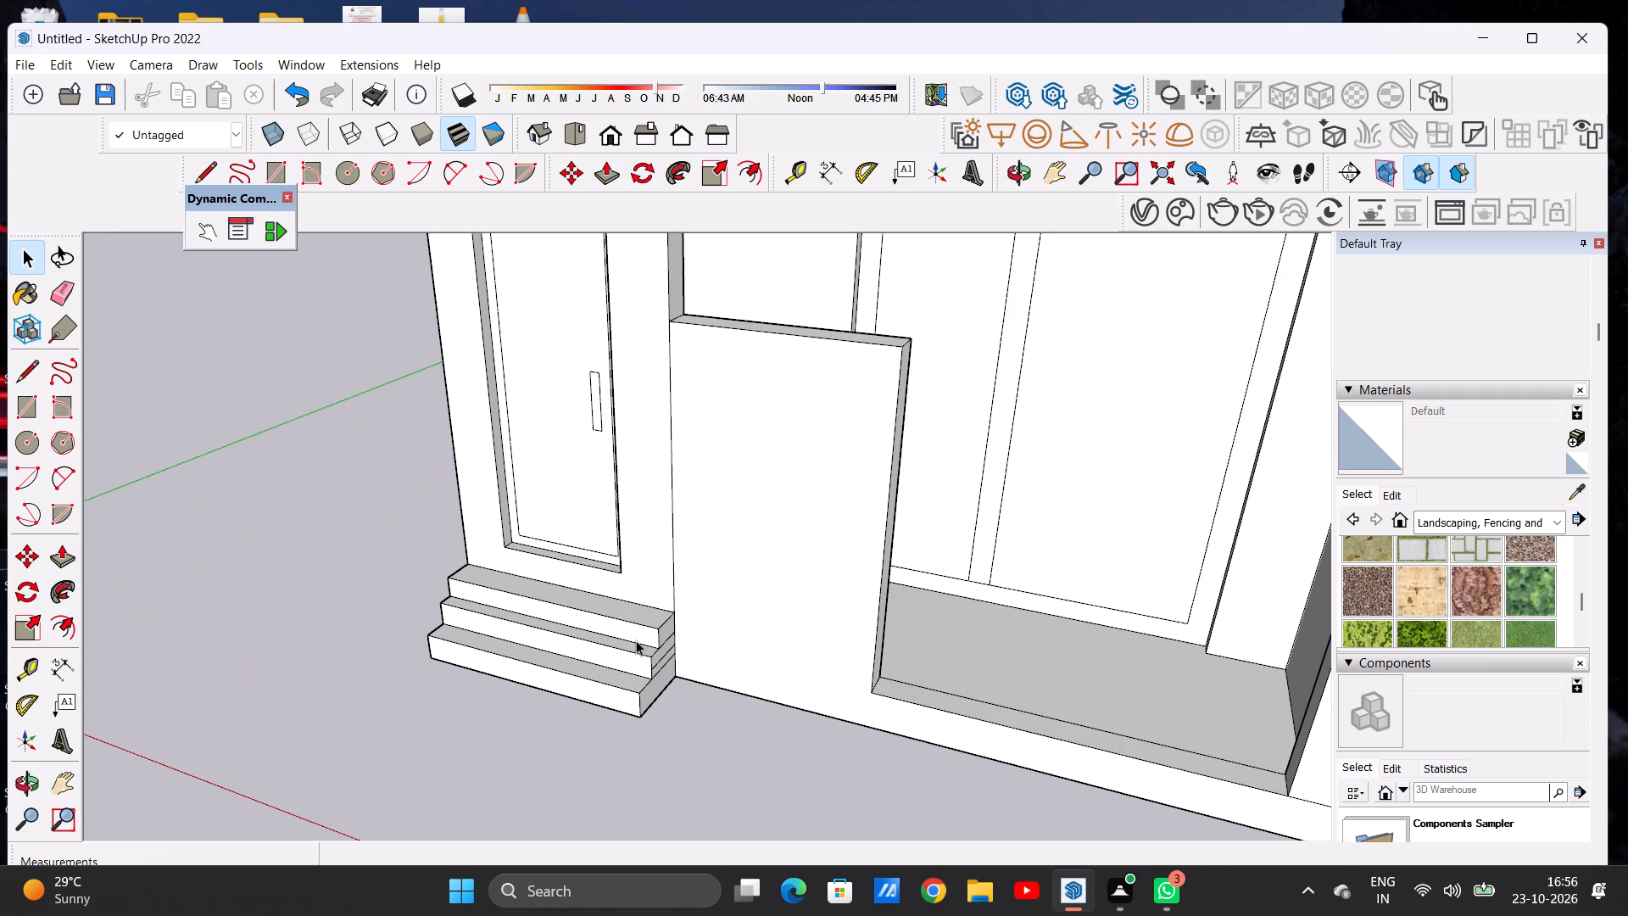
scroll(636, 640, "down", 5)
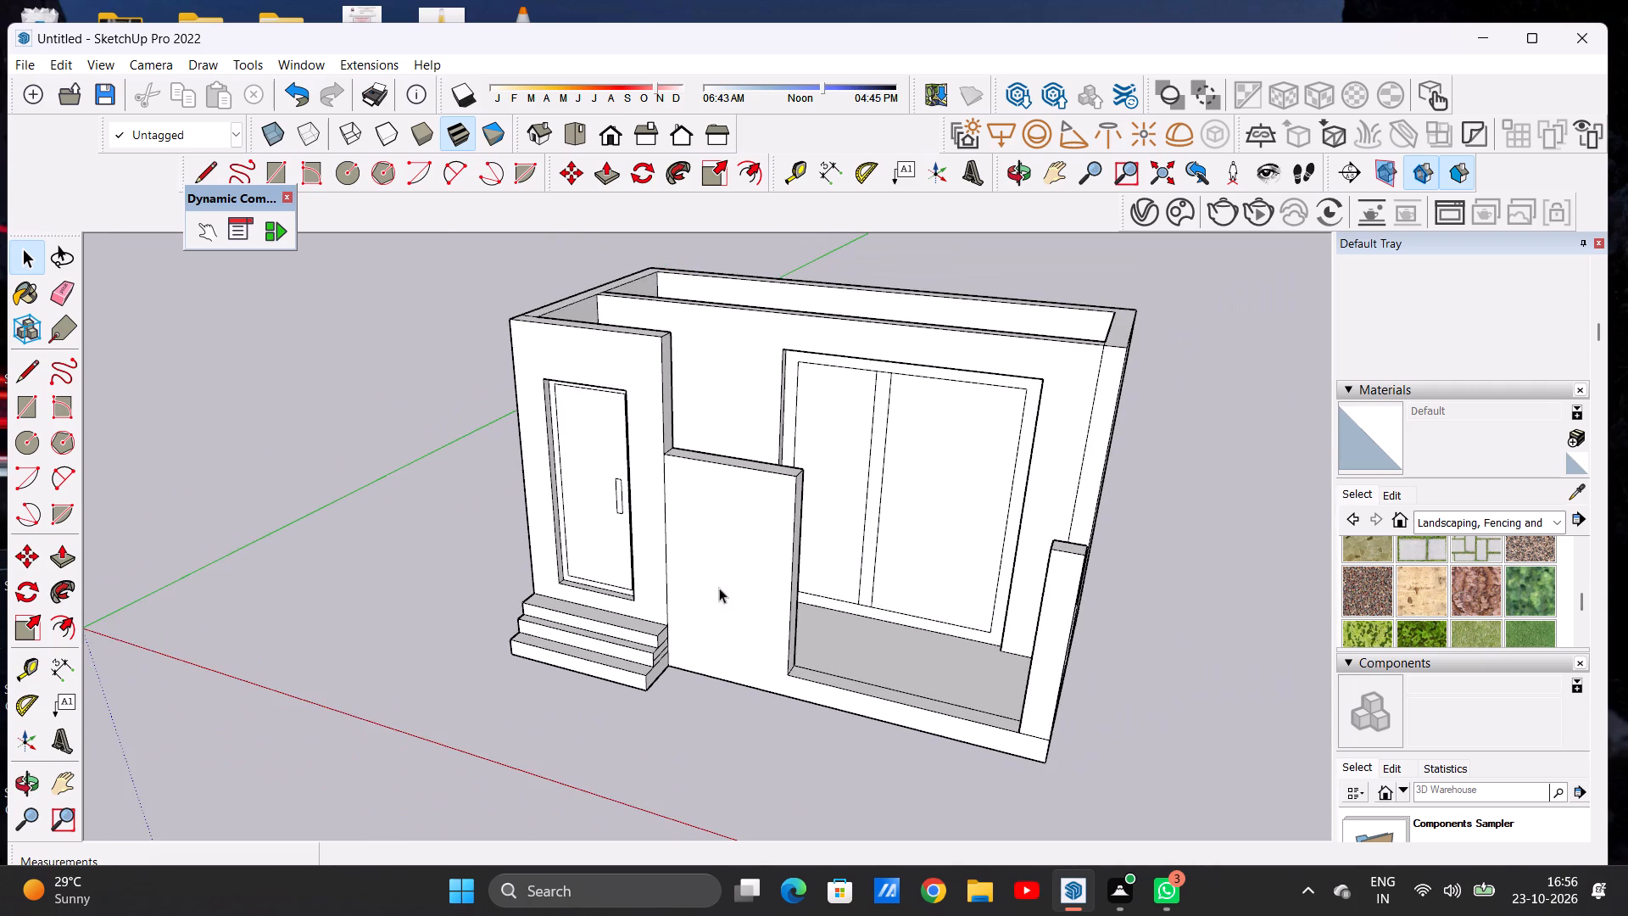
Push the top face of the parapet wall beside the entrance block down slightly to lower the wall.
scroll(736, 575, "down", 6)
scroll(750, 535, "up", 6)
key("p")
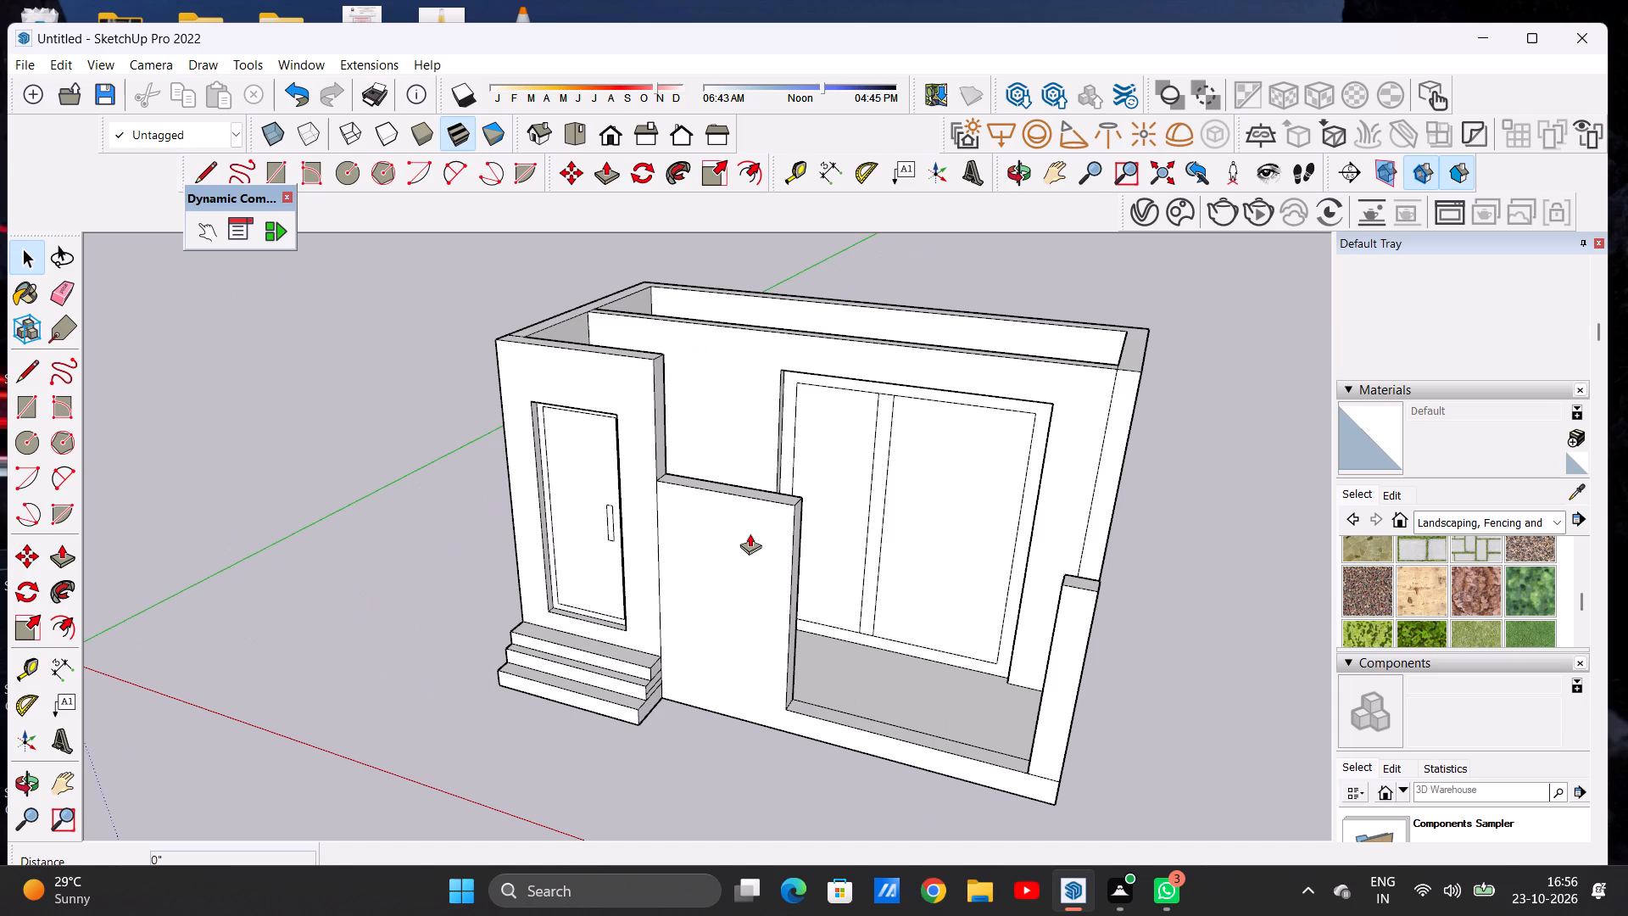
scroll(793, 471, "up", 2)
scroll(793, 474, "down", 2)
scroll(793, 476, "up", 1)
scroll(793, 476, "down", 1)
scroll(793, 476, "up", 8)
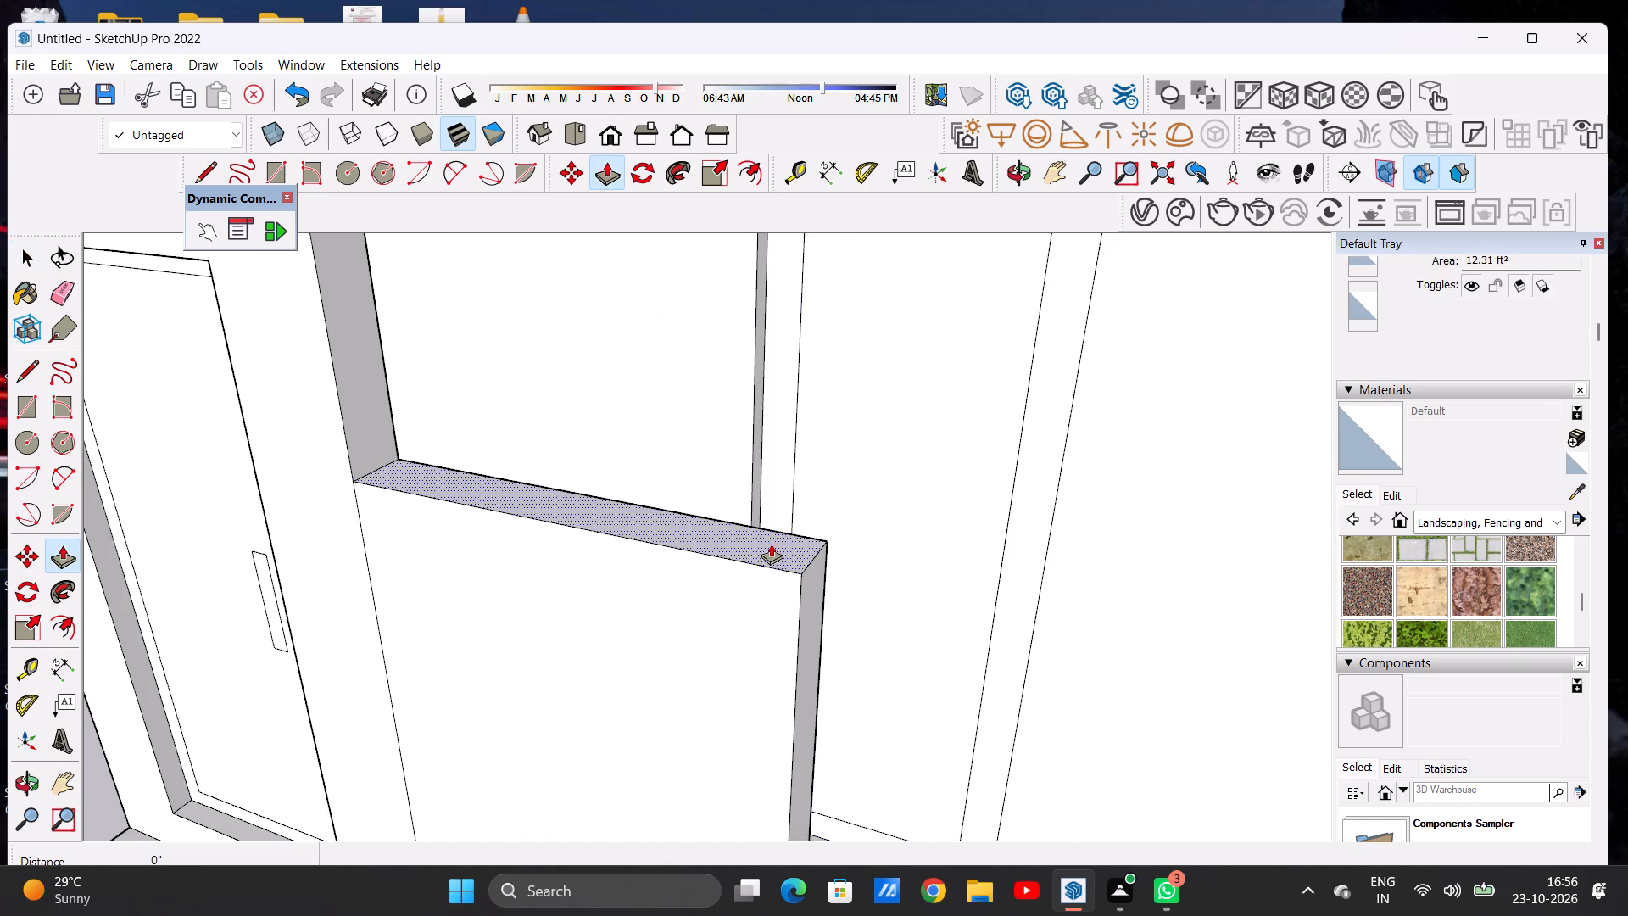
left_click(771, 544)
left_click(770, 597)
key("space")
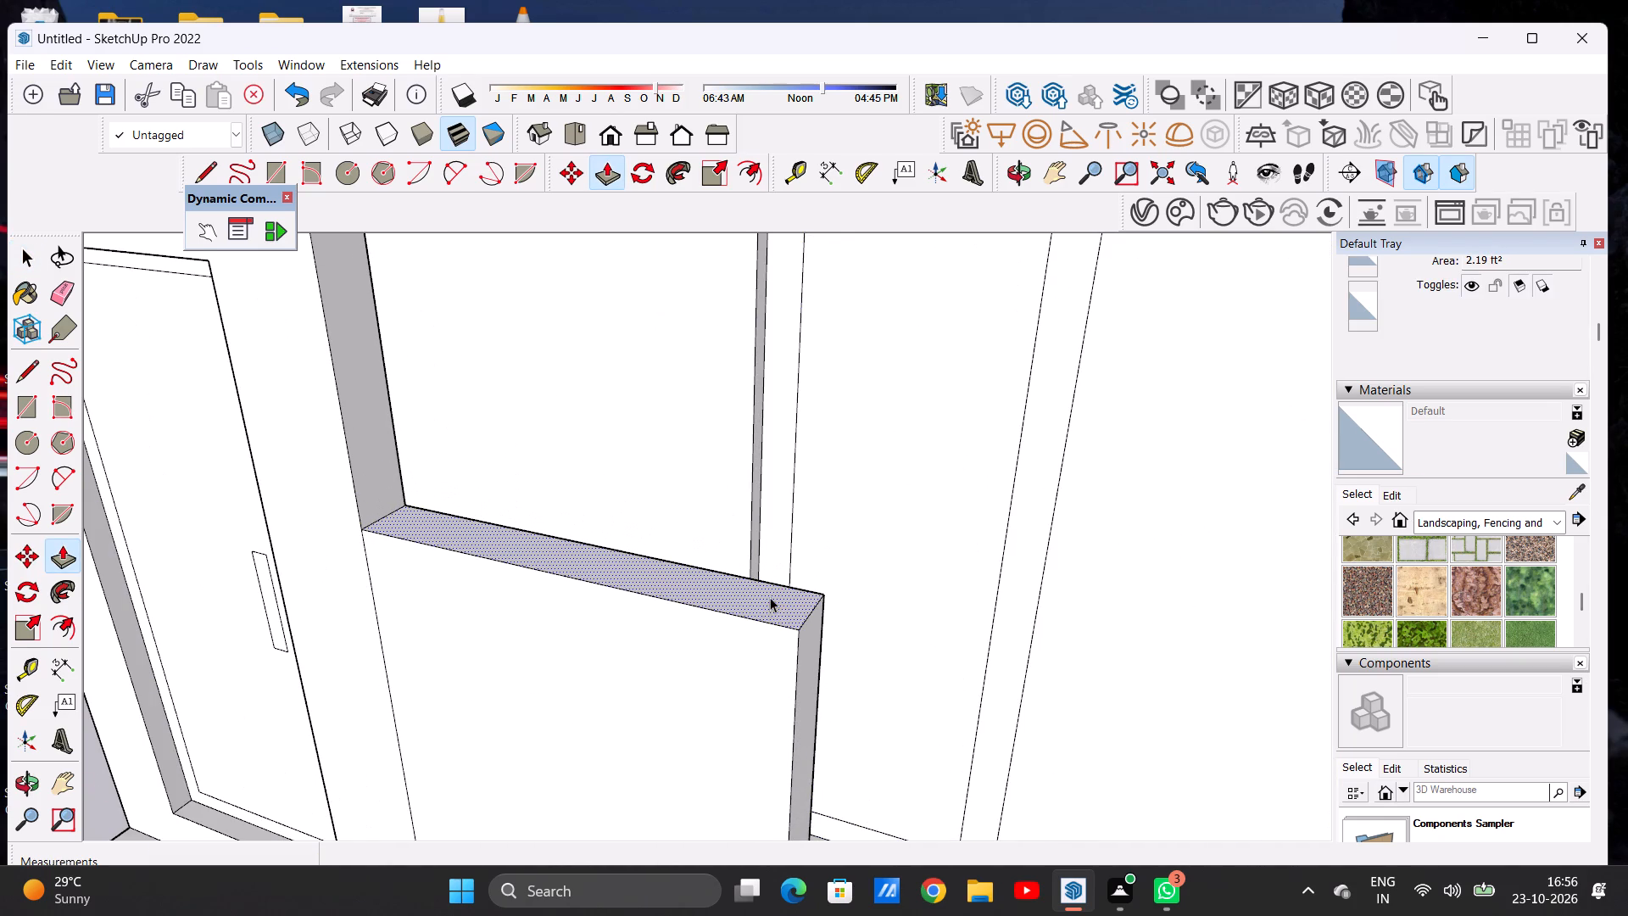
Examine the lowered parapet wall's proportions from the front against the entrance door, sliding window and far porch wall.
scroll(799, 569, "down", 16)
middle_click_drag(675, 591, 794, 524)
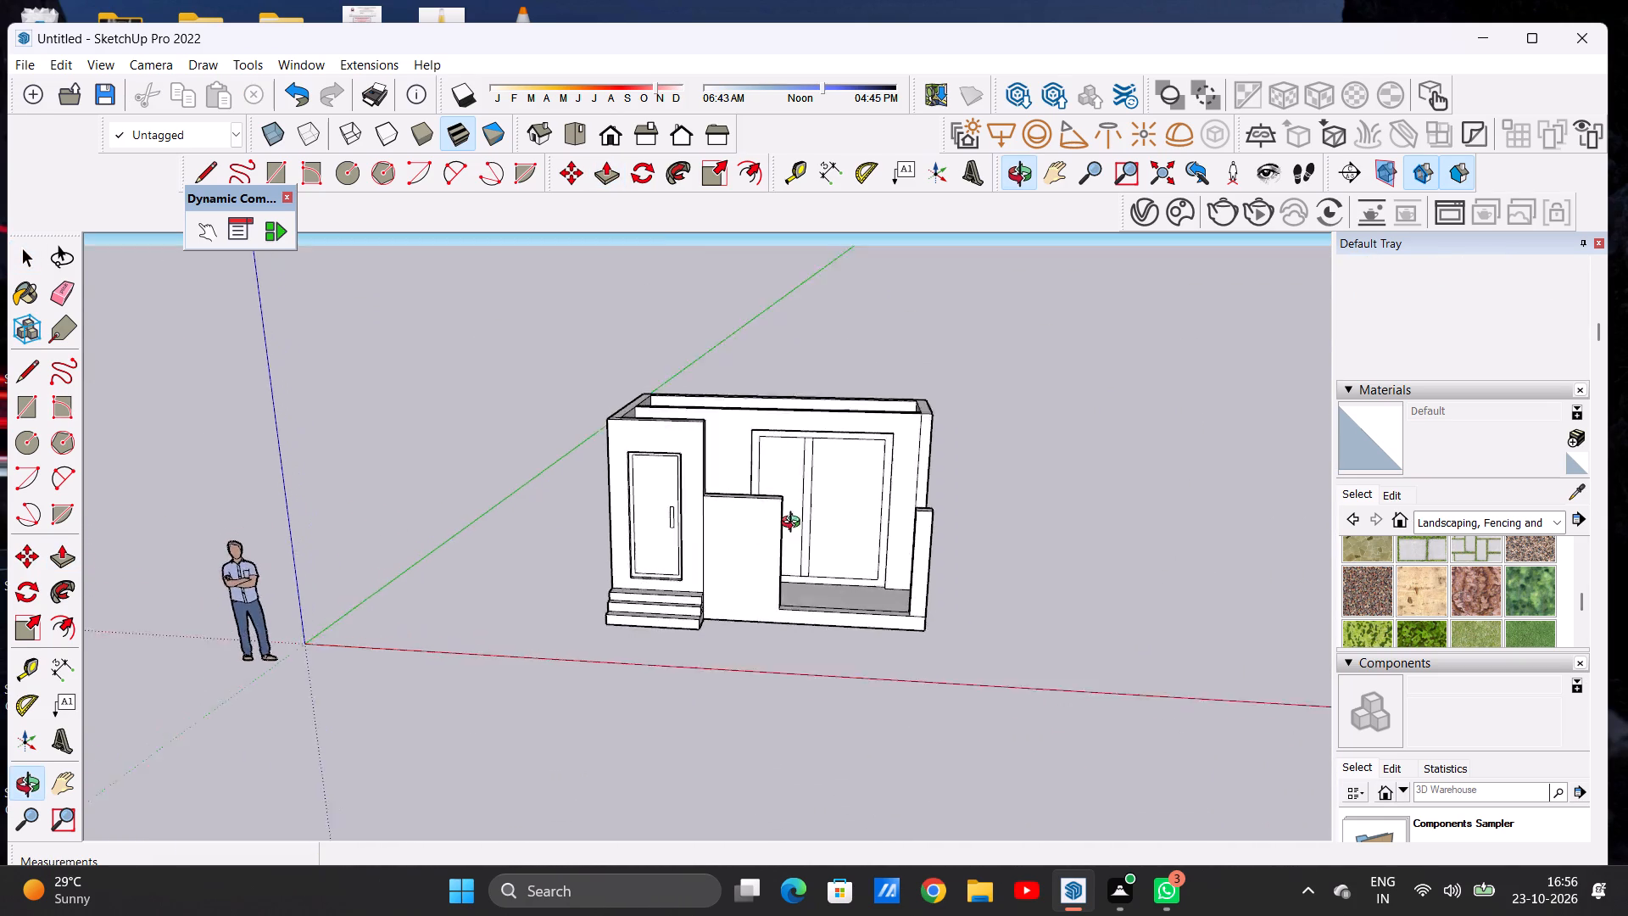
middle_click_drag(794, 524, 837, 495)
scroll(789, 561, "up", 4)
middle_click_drag(774, 595, 740, 542)
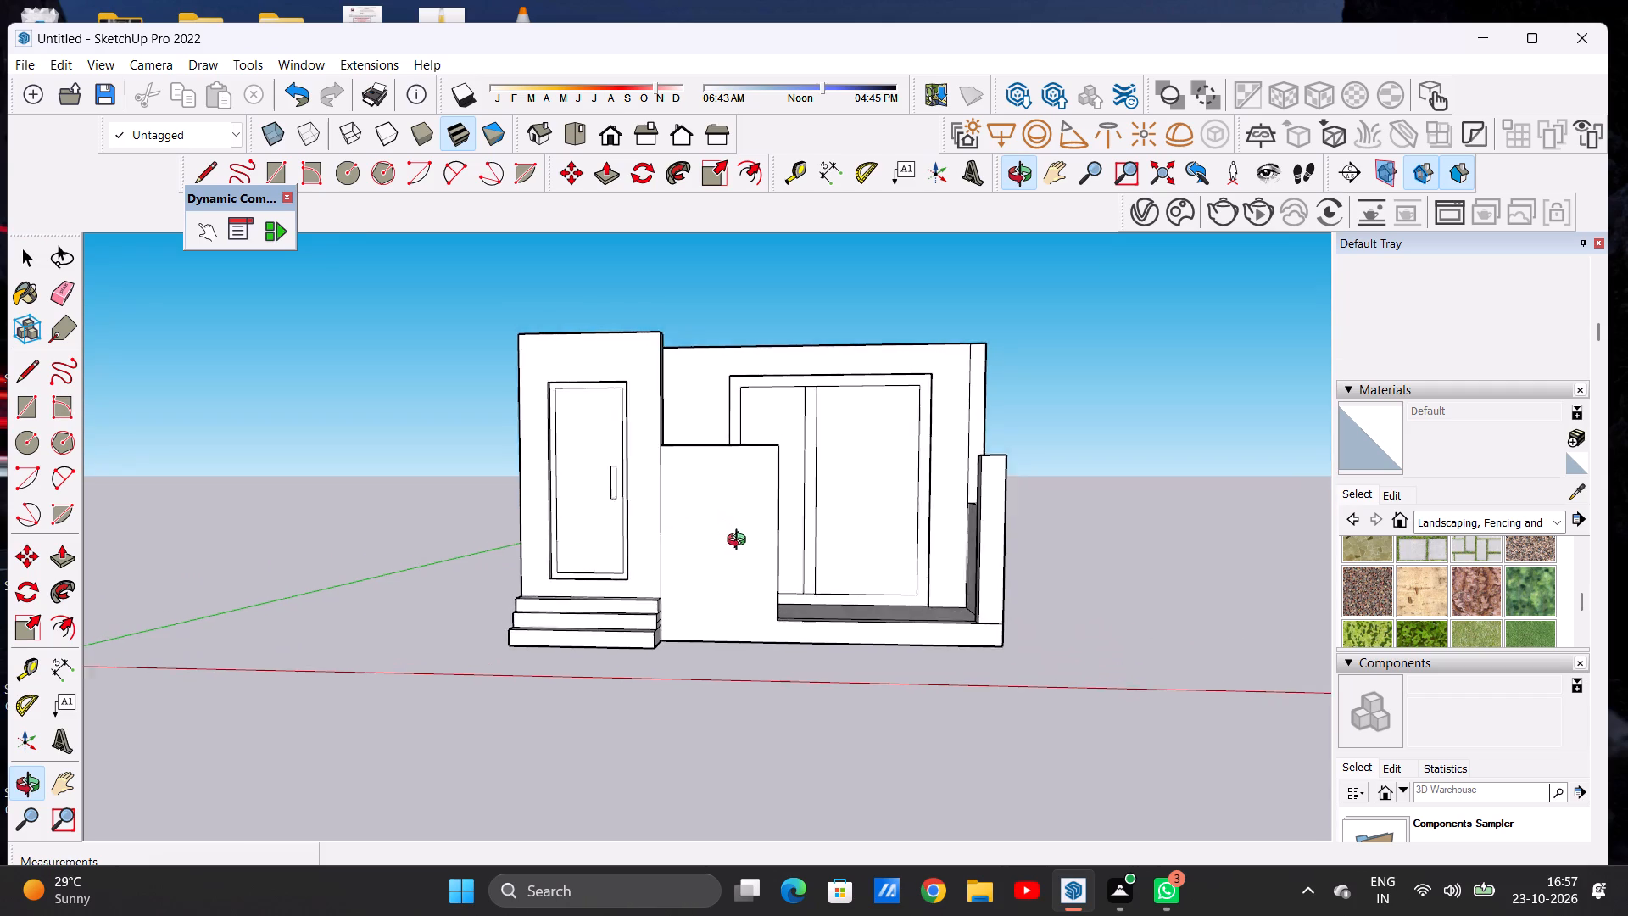
middle_click_drag(740, 542, 741, 545)
scroll(750, 517, "up", 2)
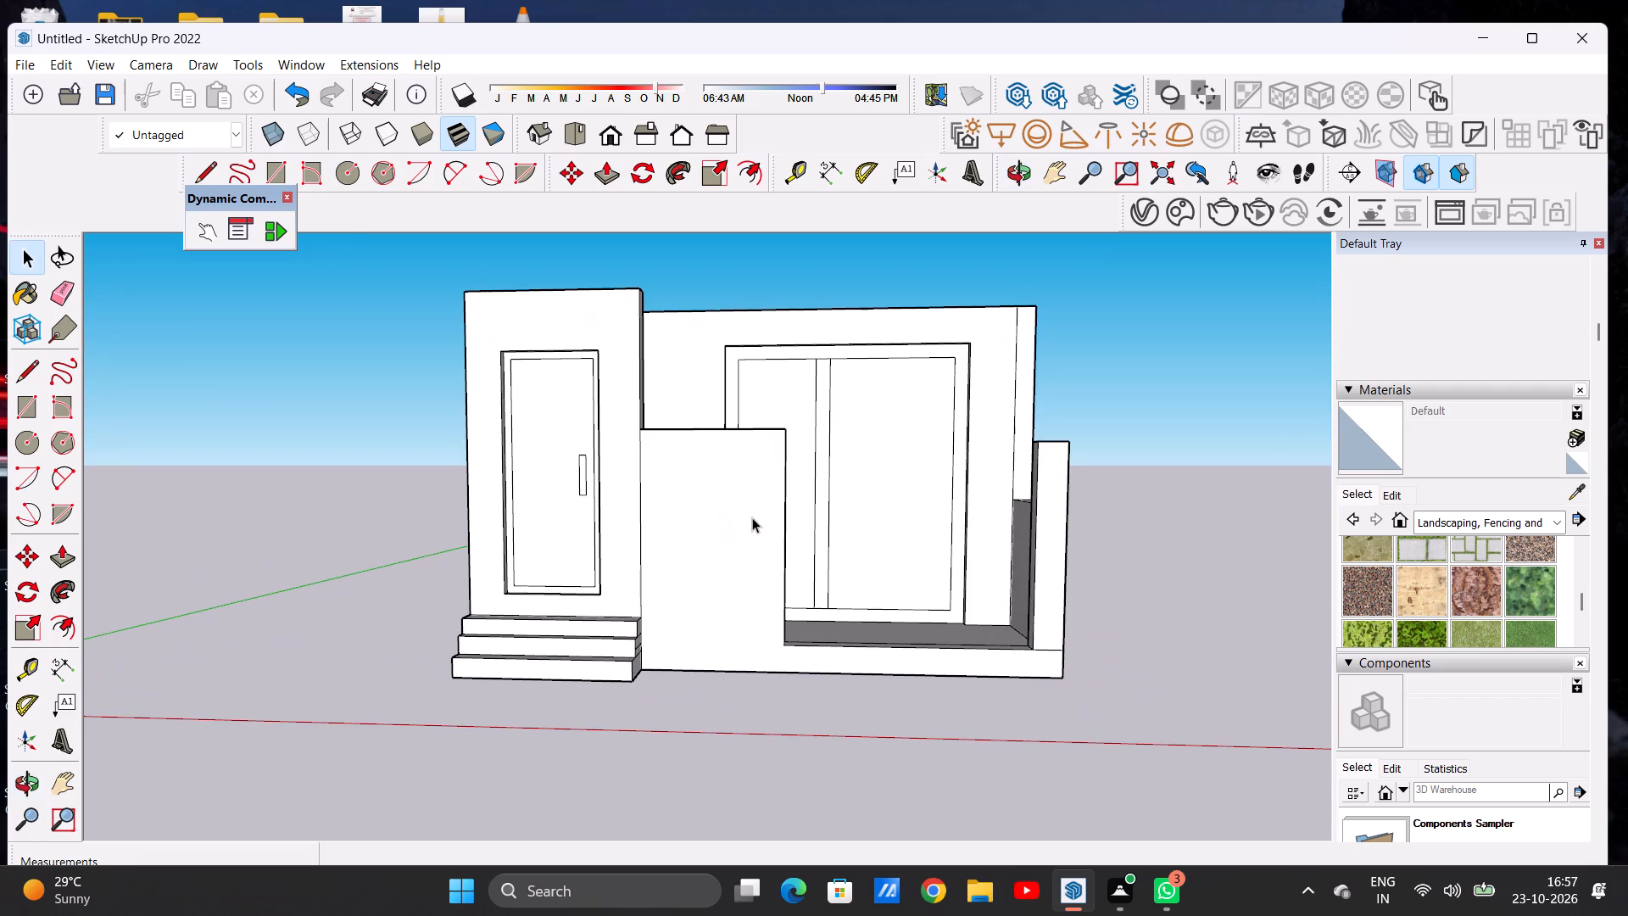
scroll(714, 573, "down", 3)
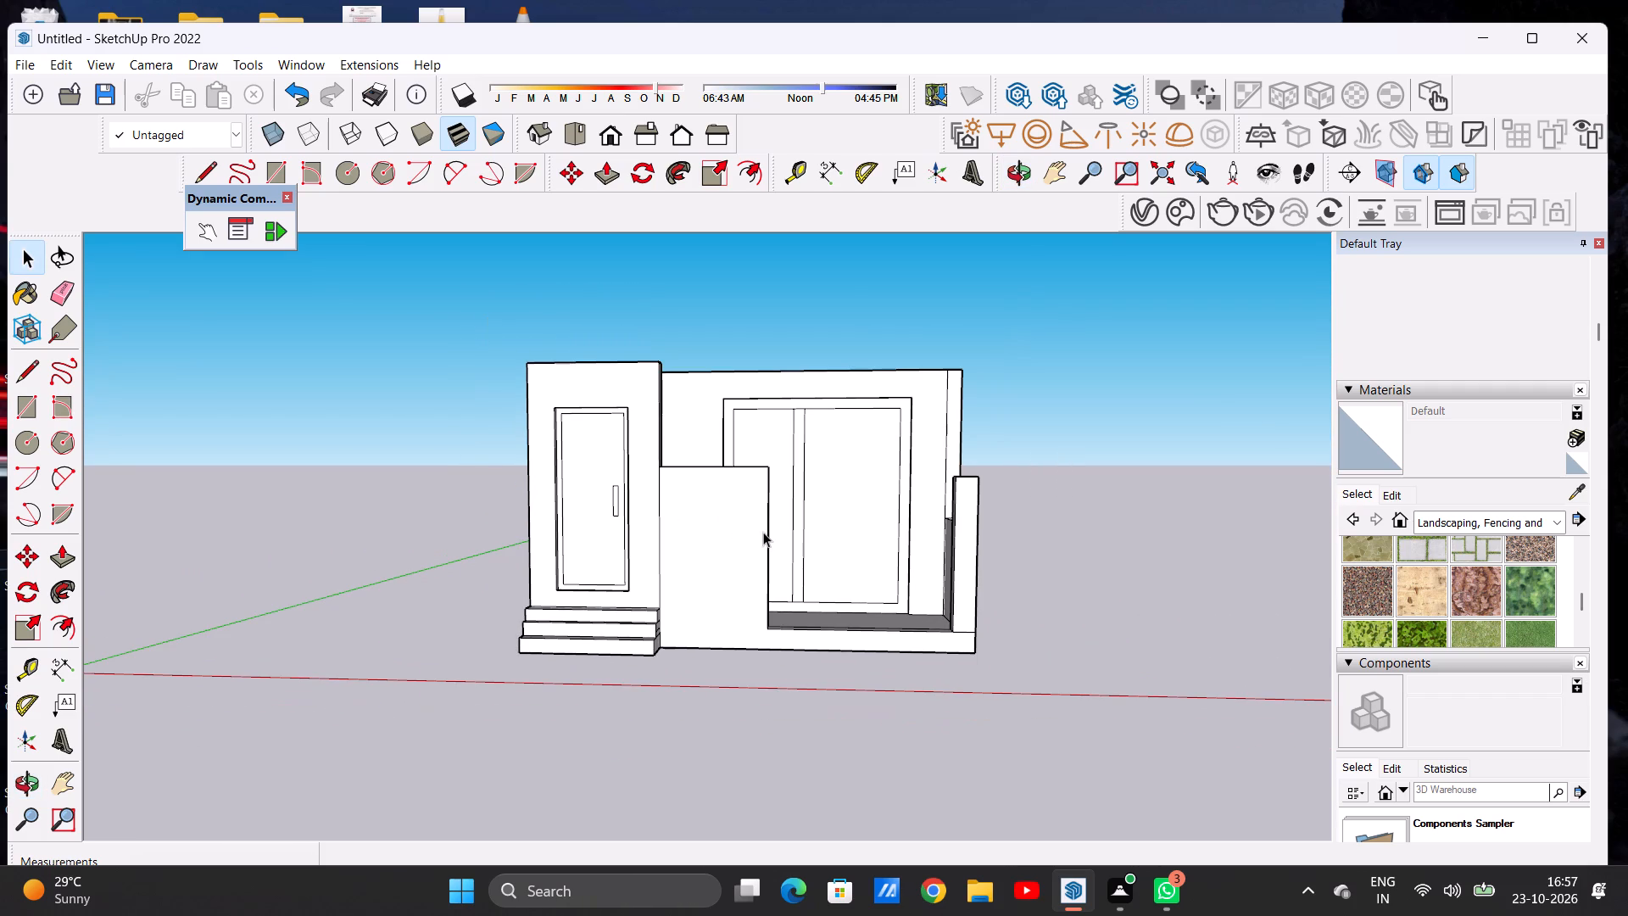
Push the top face of the parapet wall beside the entrance block down a little further.
middle_click_drag(761, 533, 527, 757)
scroll(749, 516, "up", 1)
scroll(745, 518, "down", 1)
scroll(744, 519, "up", 6)
key("p")
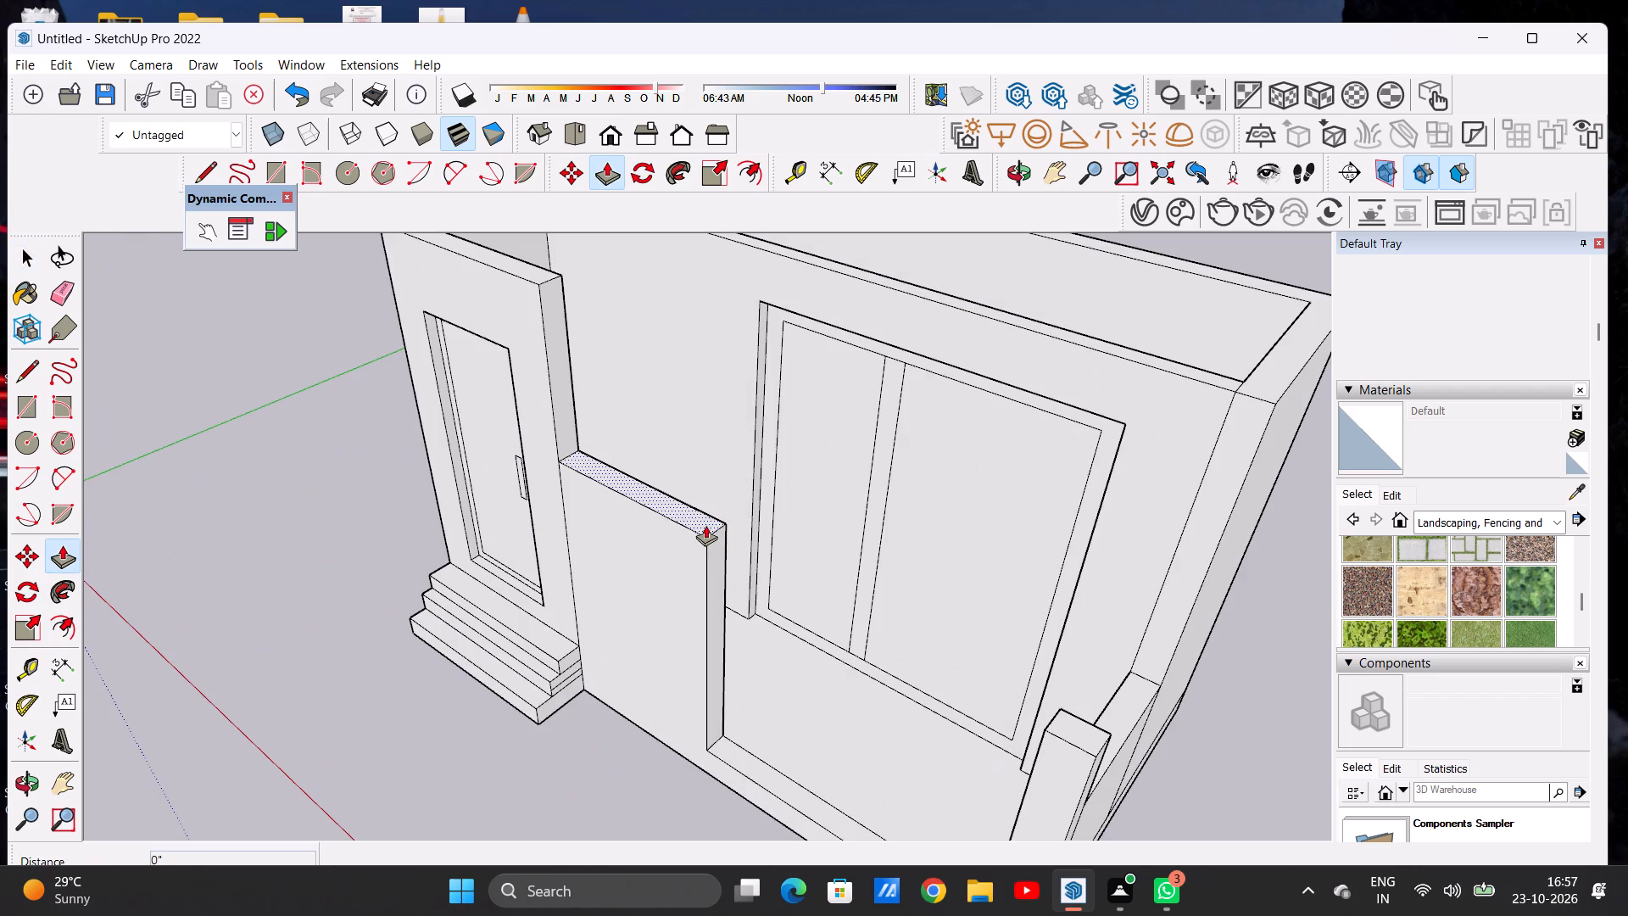
left_click(705, 525)
left_click(708, 549)
key("space")
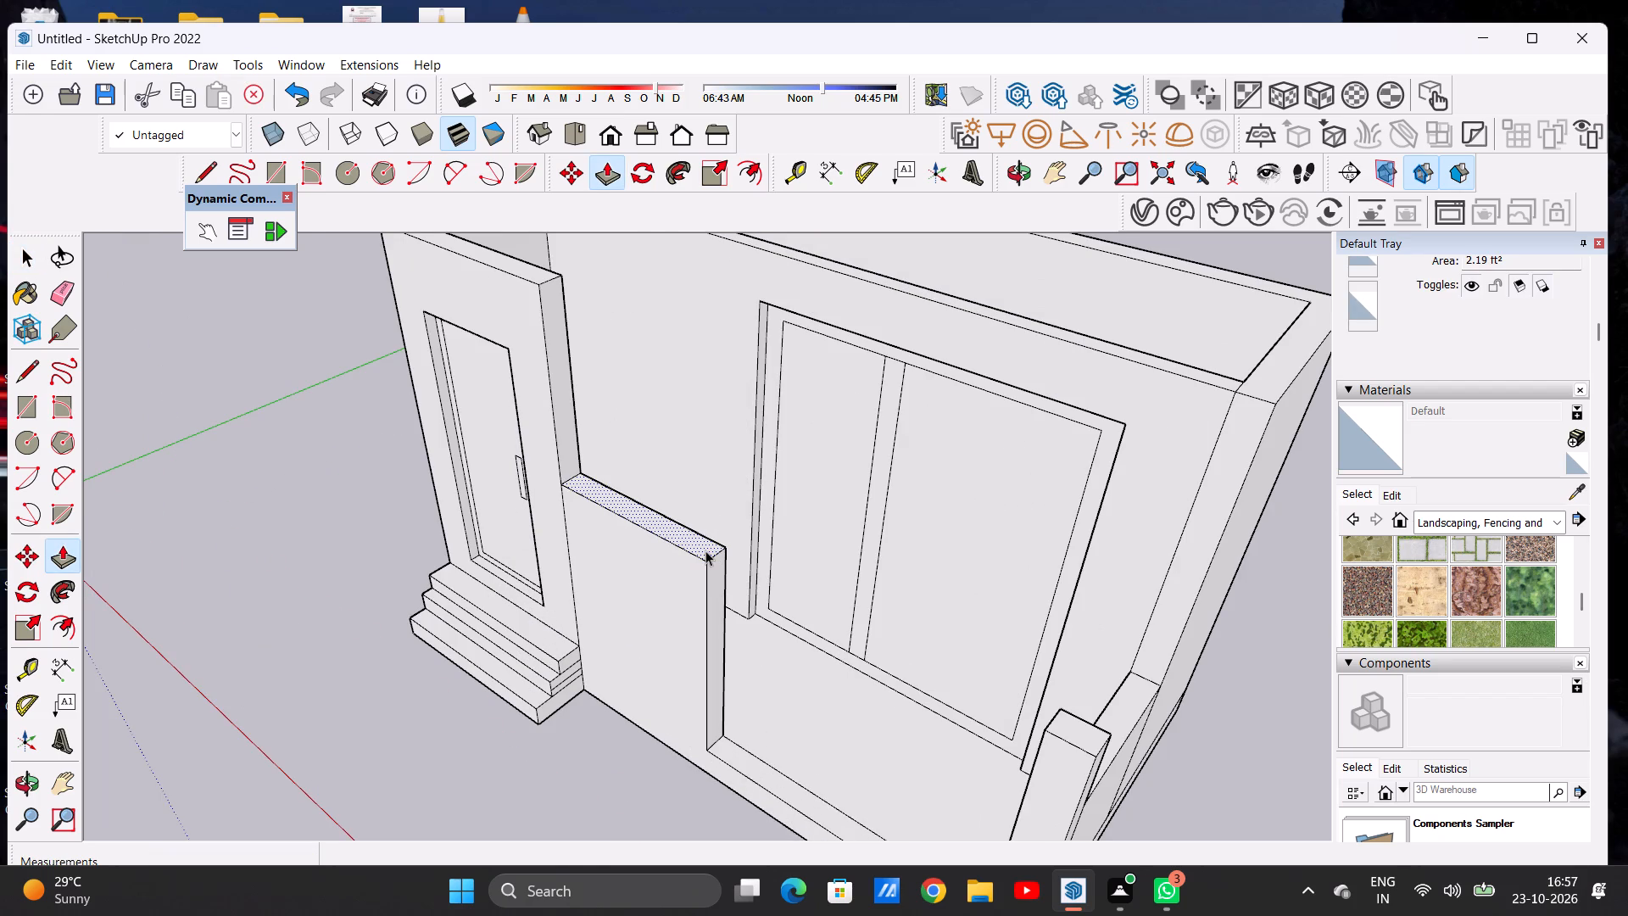
Examine the front elevation again to judge the parapet wall's height beside the entrance block and porch opening.
scroll(617, 500, "down", 6)
middle_click_drag(639, 539, 912, 406)
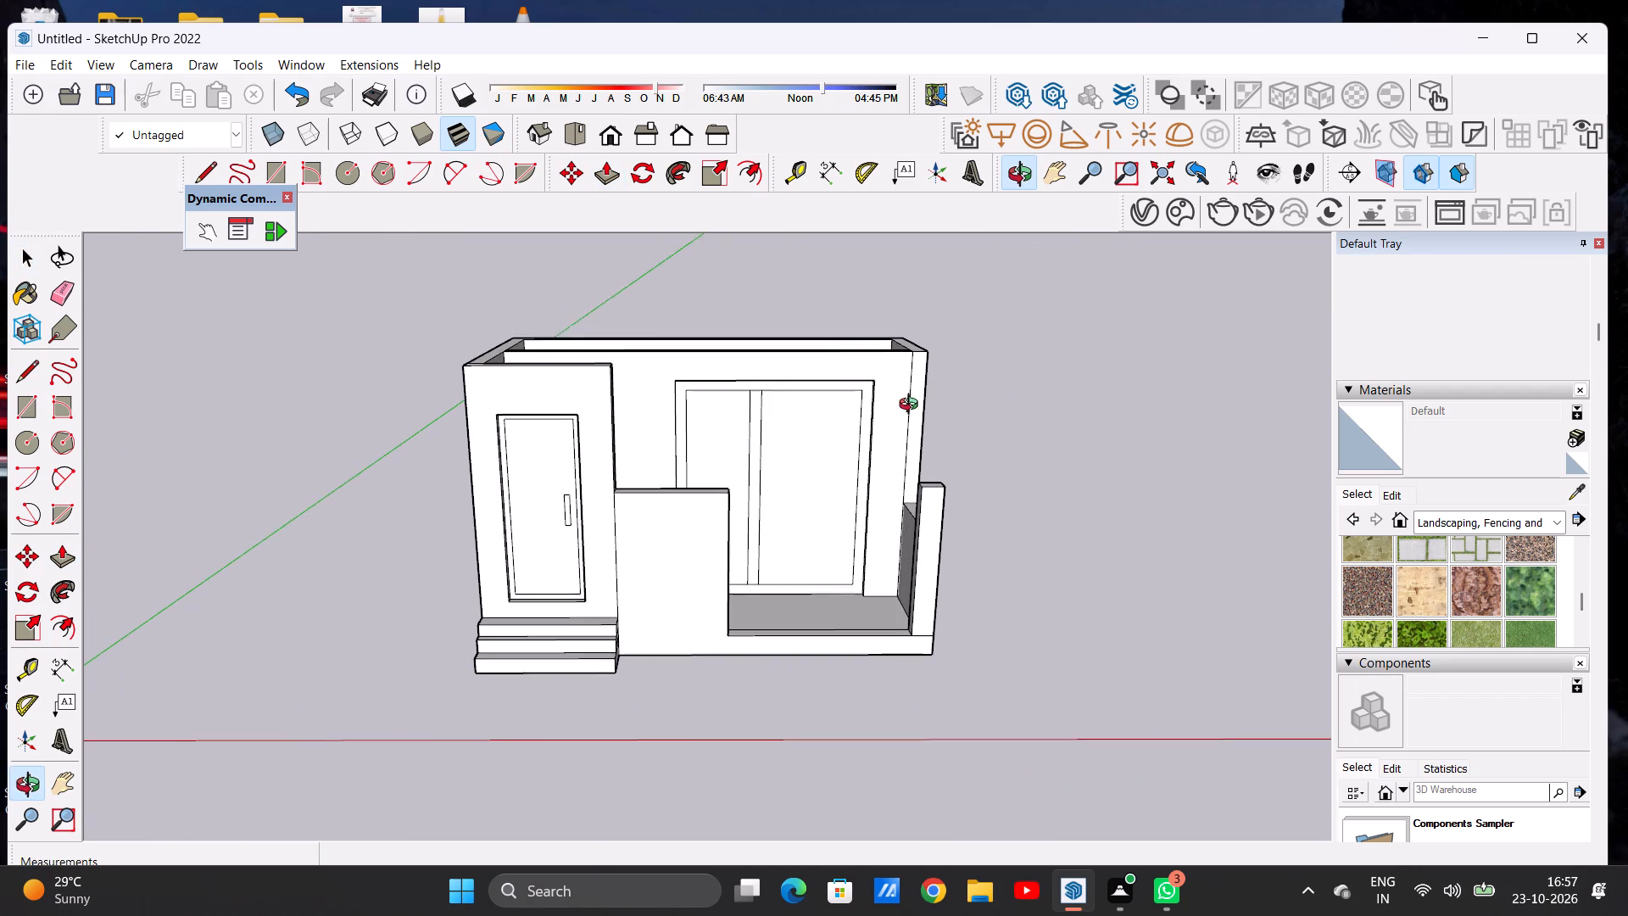
middle_click_drag(912, 406, 912, 405)
middle_click(912, 405)
scroll(636, 681, "down", 4)
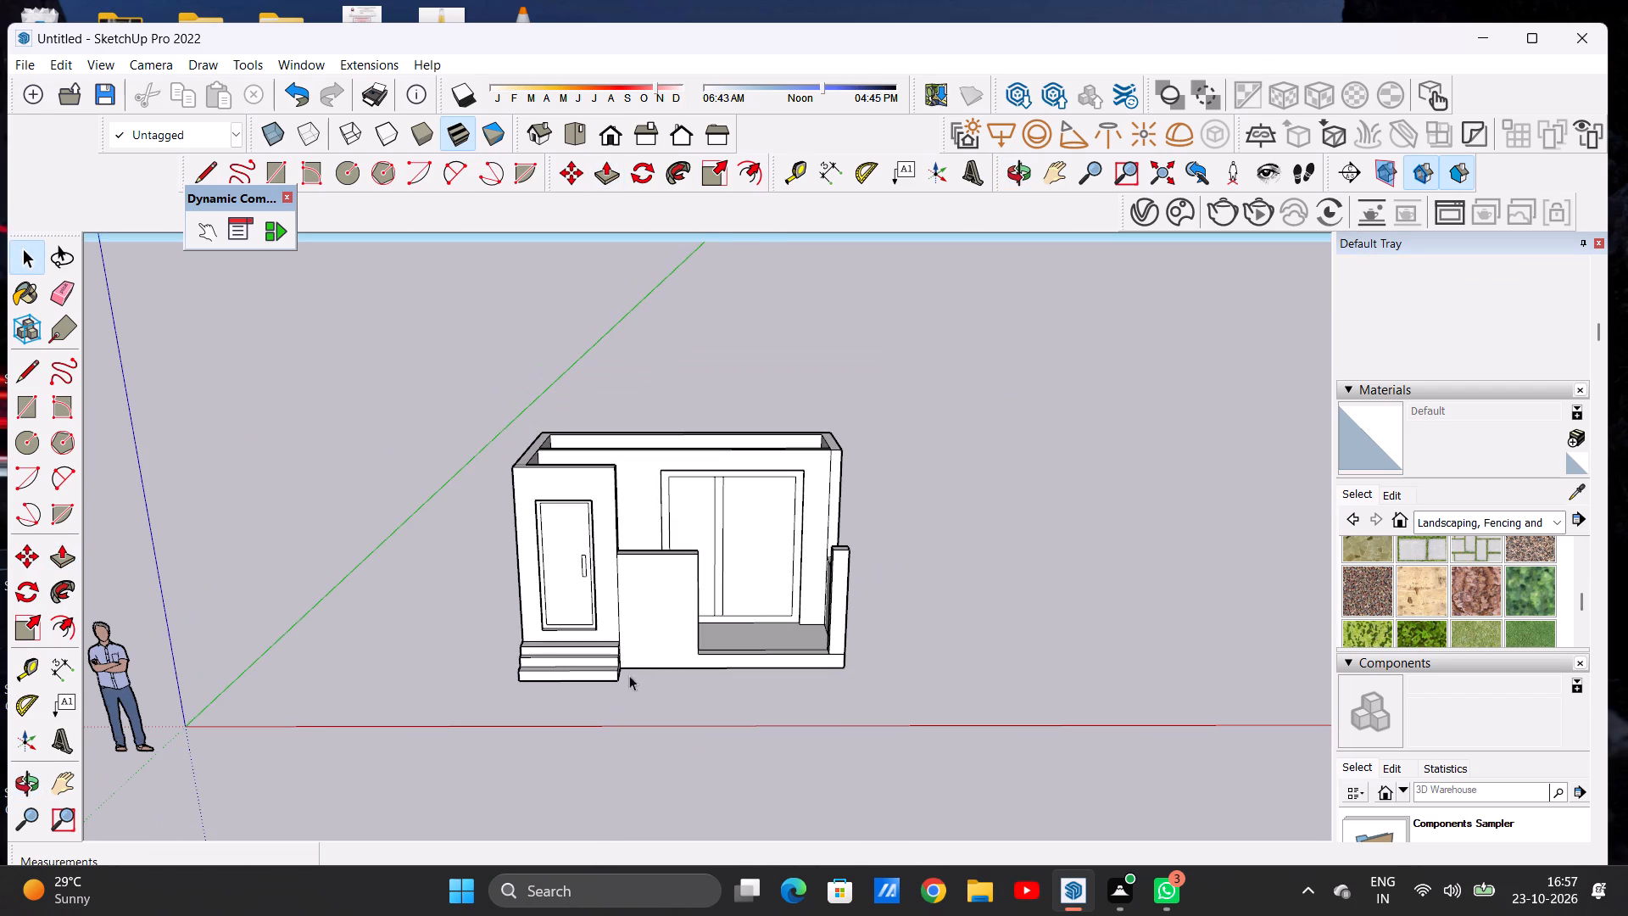
scroll(666, 583, "up", 4)
middle_click_drag(675, 609, 675, 567)
middle_click(675, 567)
middle_click(675, 567)
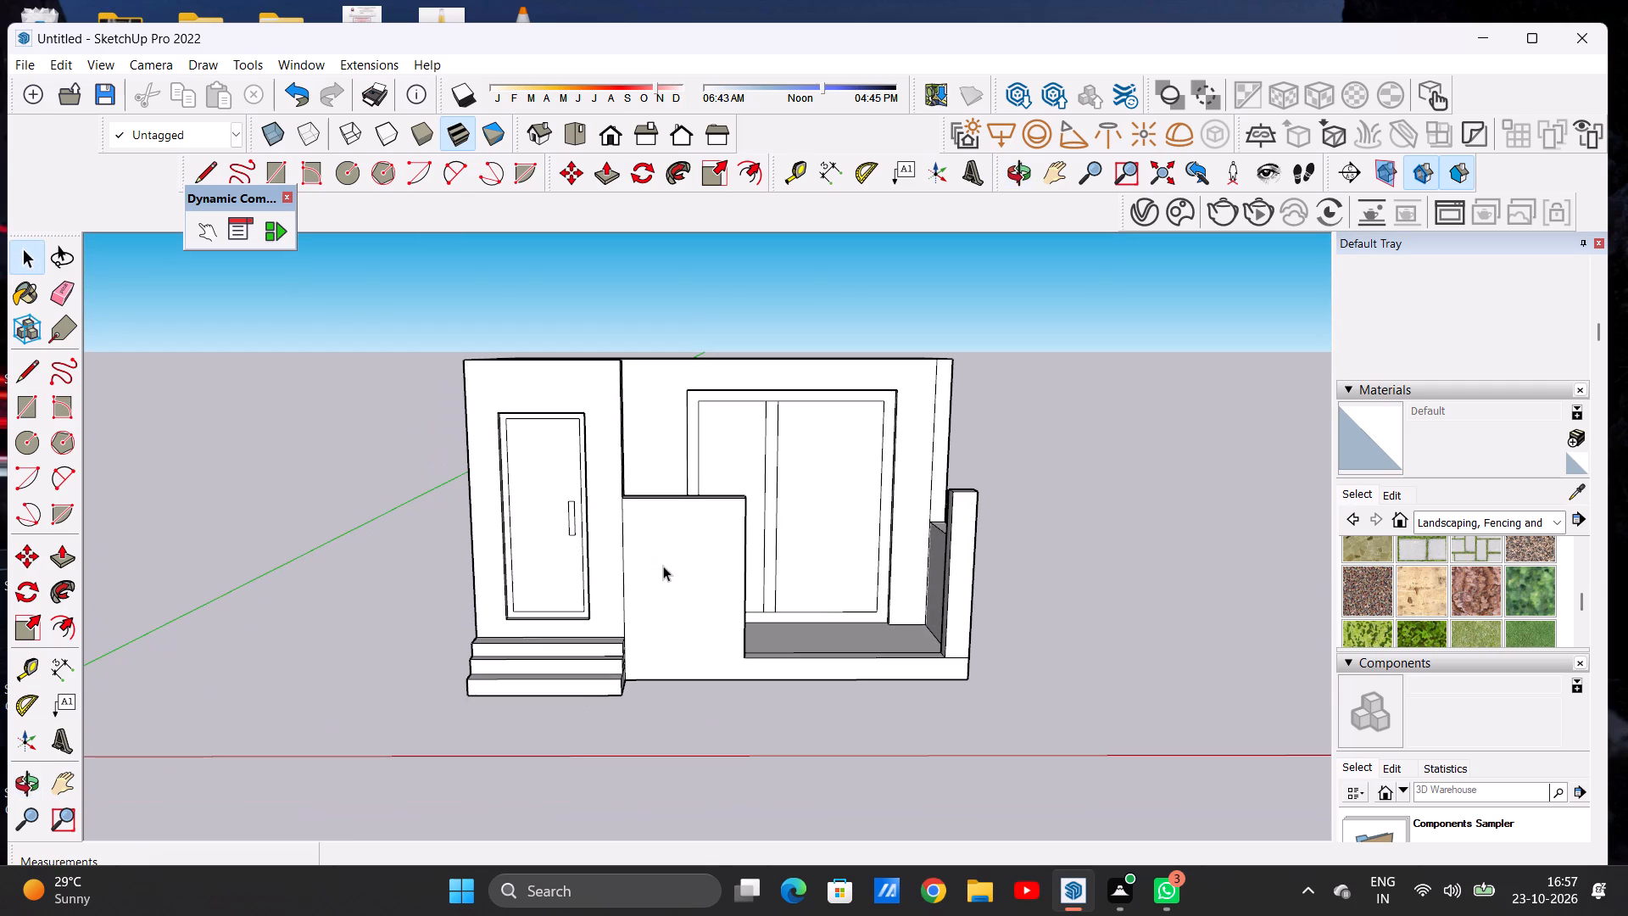
middle_click_drag(648, 533, 608, 726)
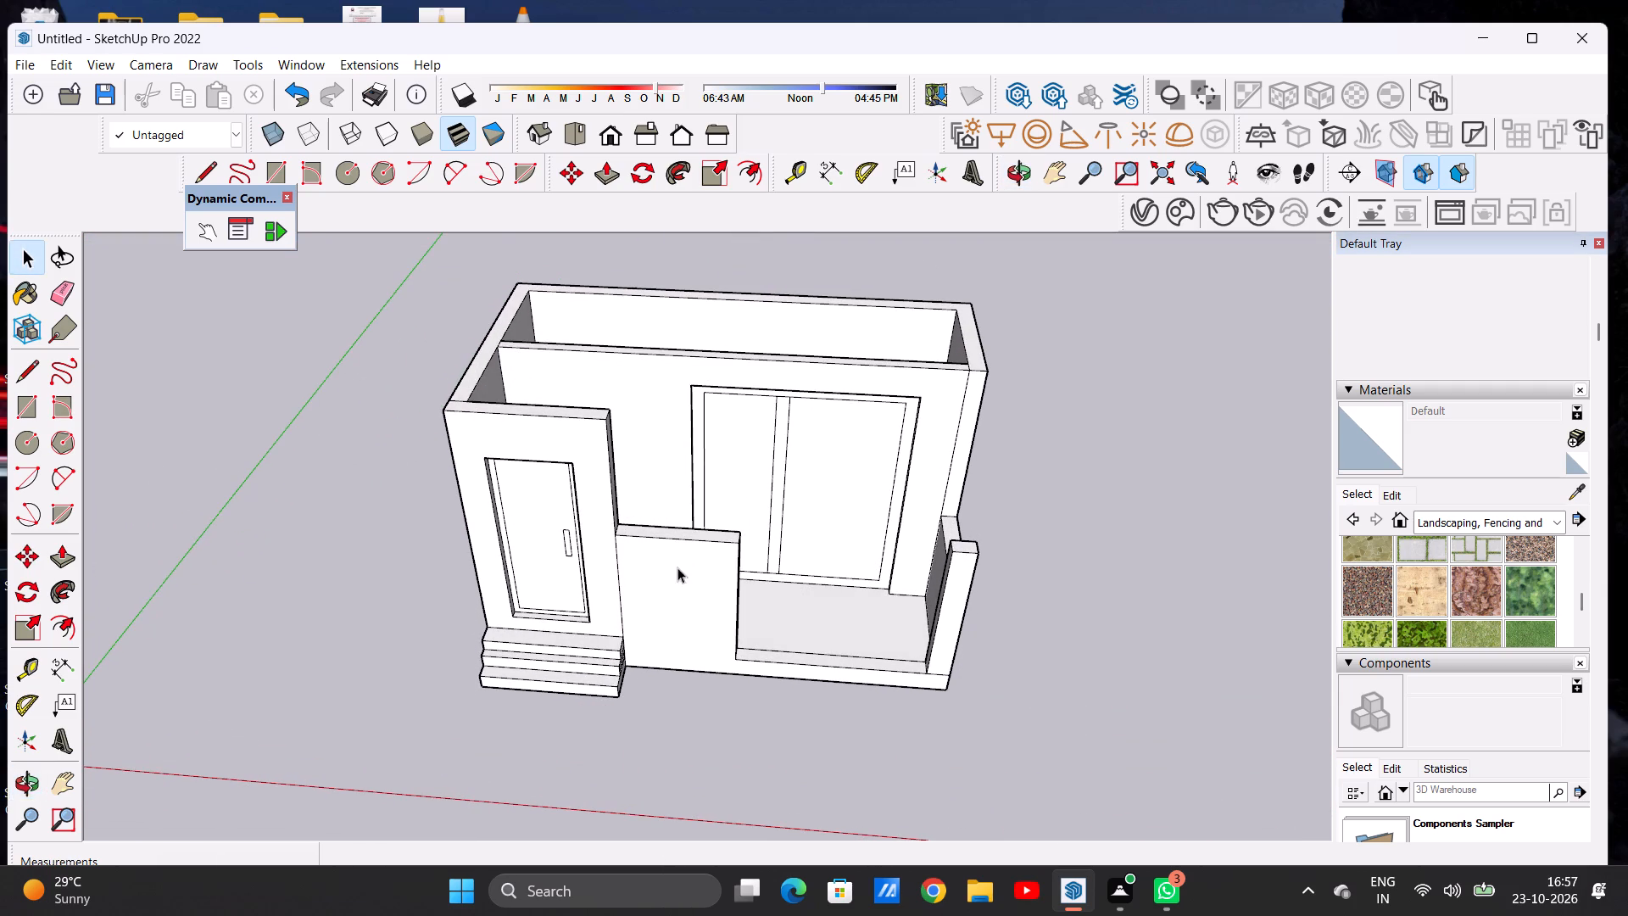
Draw a line about 6 5/8" long across the parapet wall's top face, a short distance from the entrance block.
middle_click_drag(664, 541, 691, 578)
scroll(666, 555, "up", 5)
key("l")
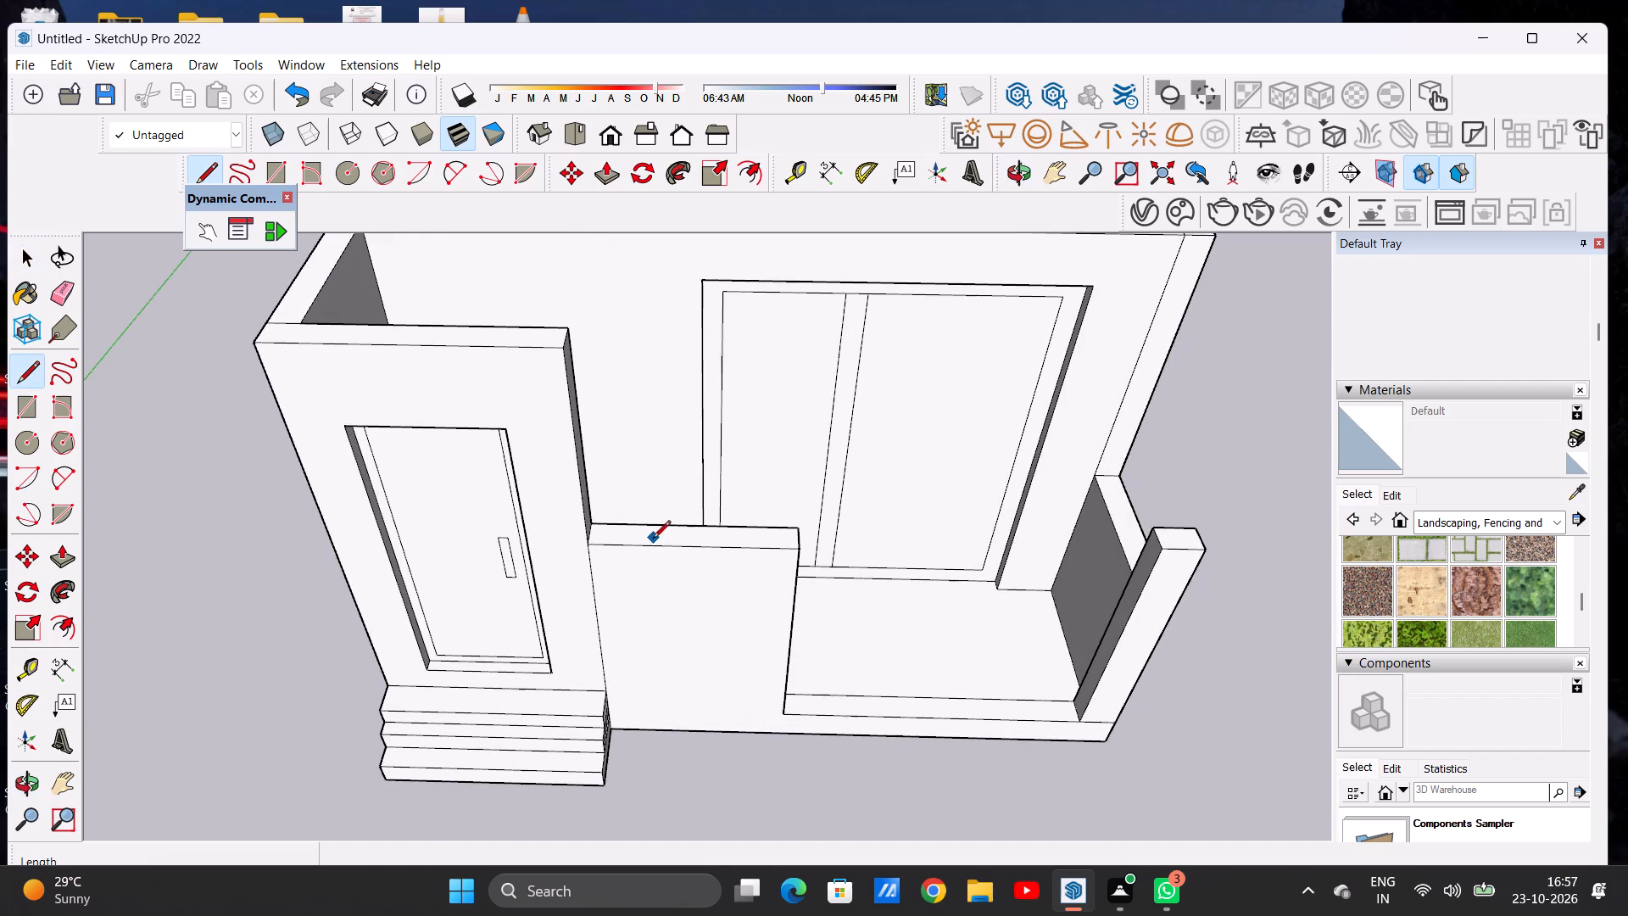
left_click(653, 548)
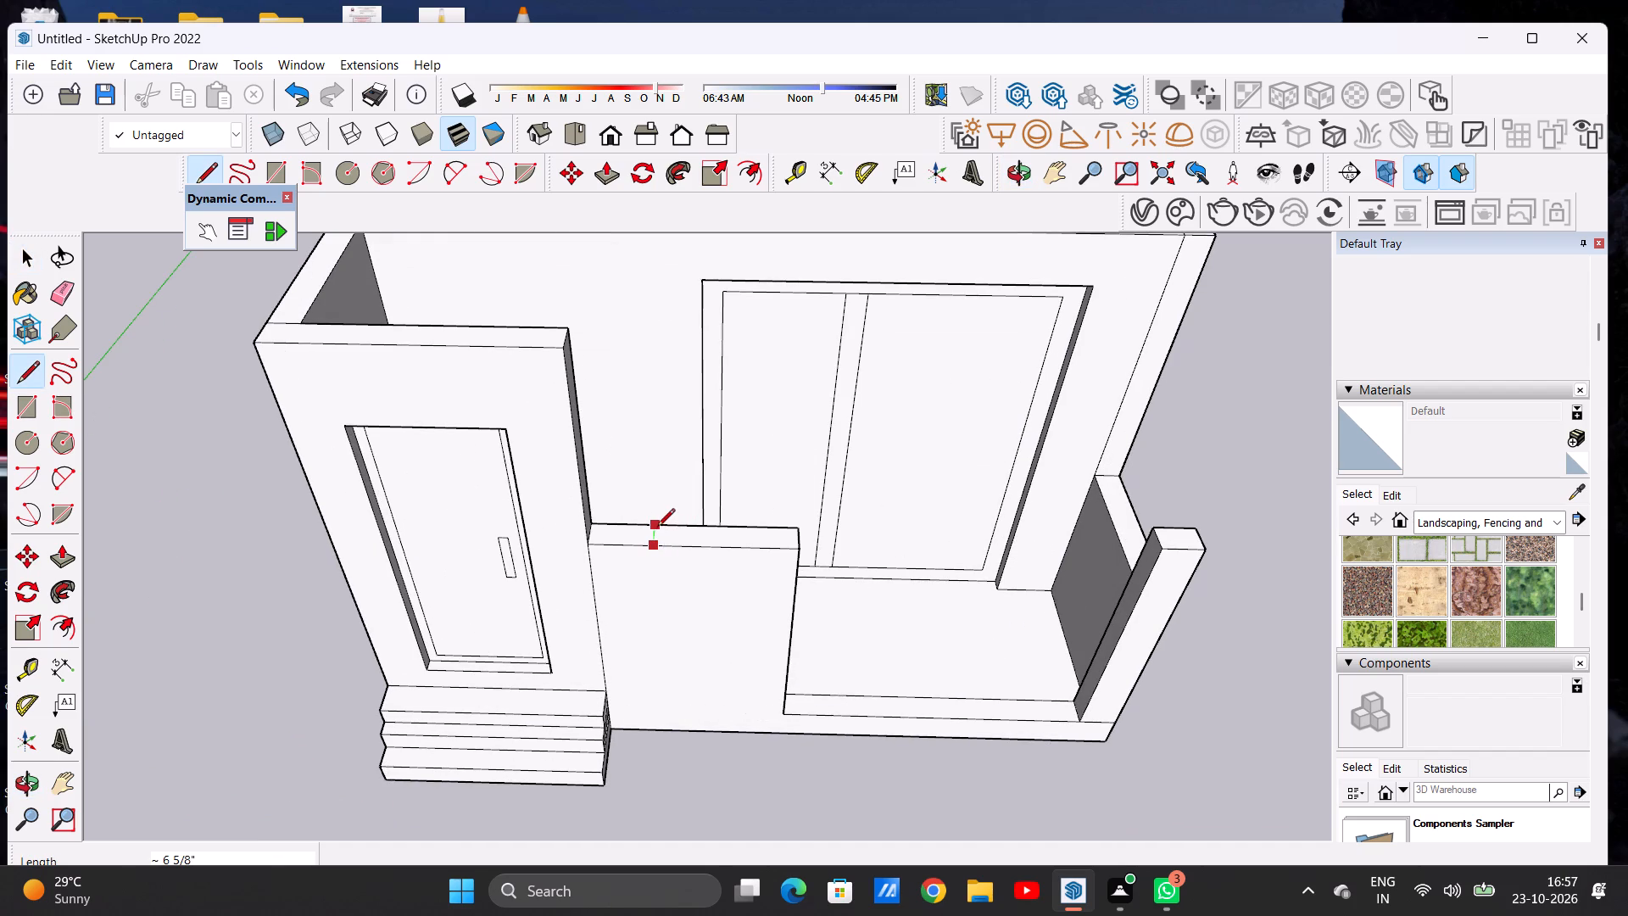
left_click(657, 528)
key("space")
Draw a vertical line about 6' 13/16" long down the parapet wall's front face, from the top dividing line to the bottom edge.
scroll(661, 538, "down", 2)
scroll(665, 589, "up", 1)
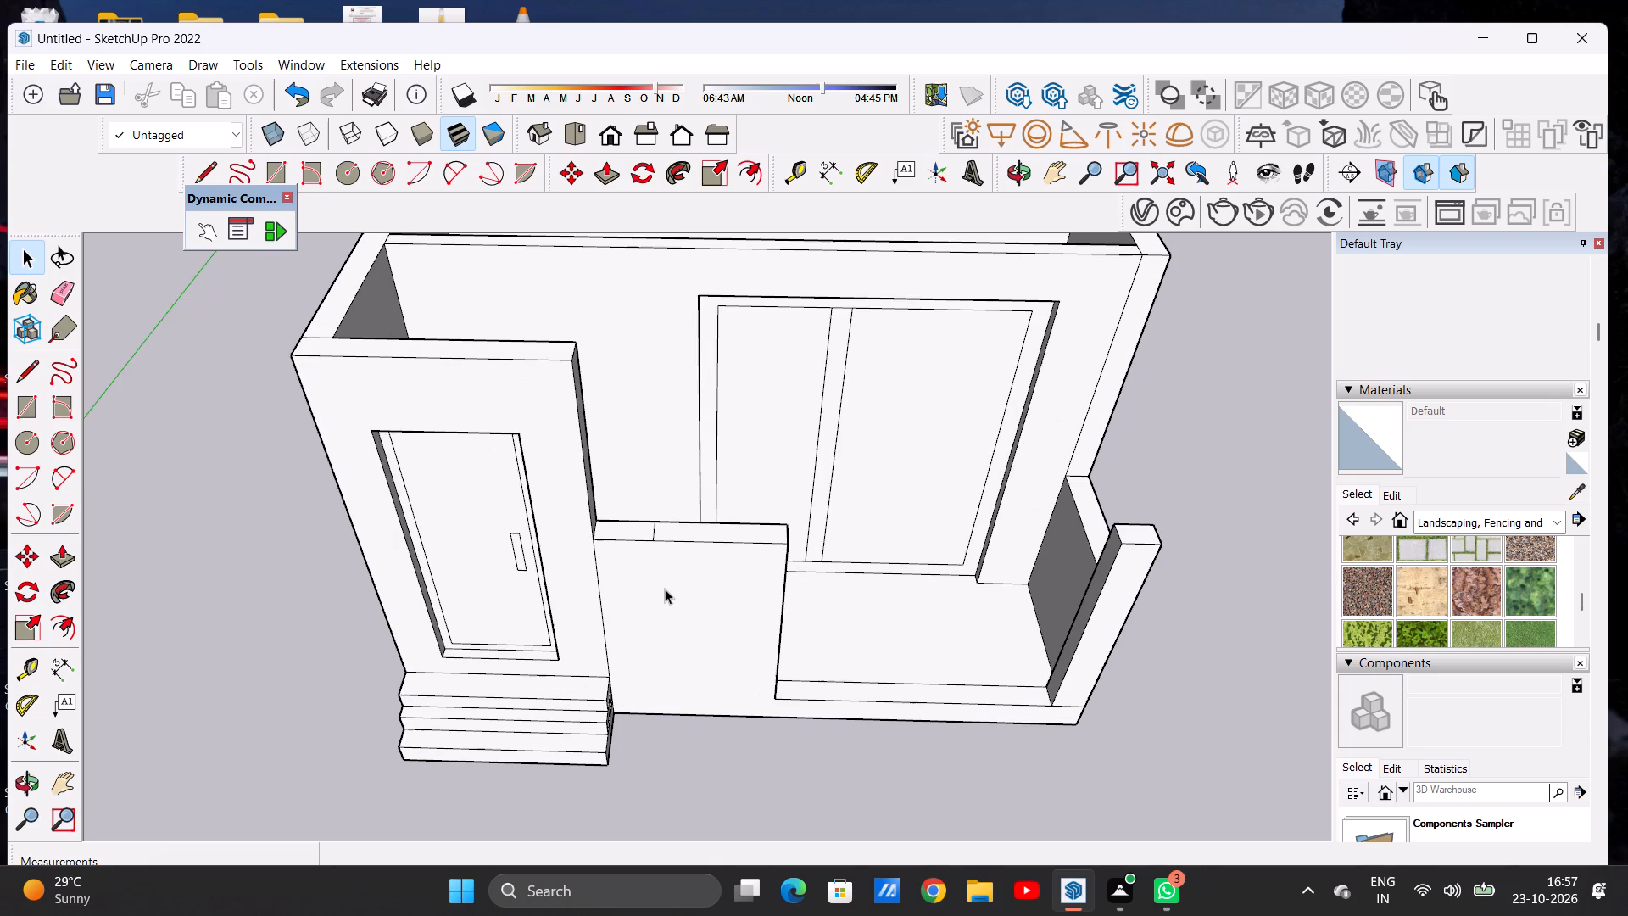
key("l")
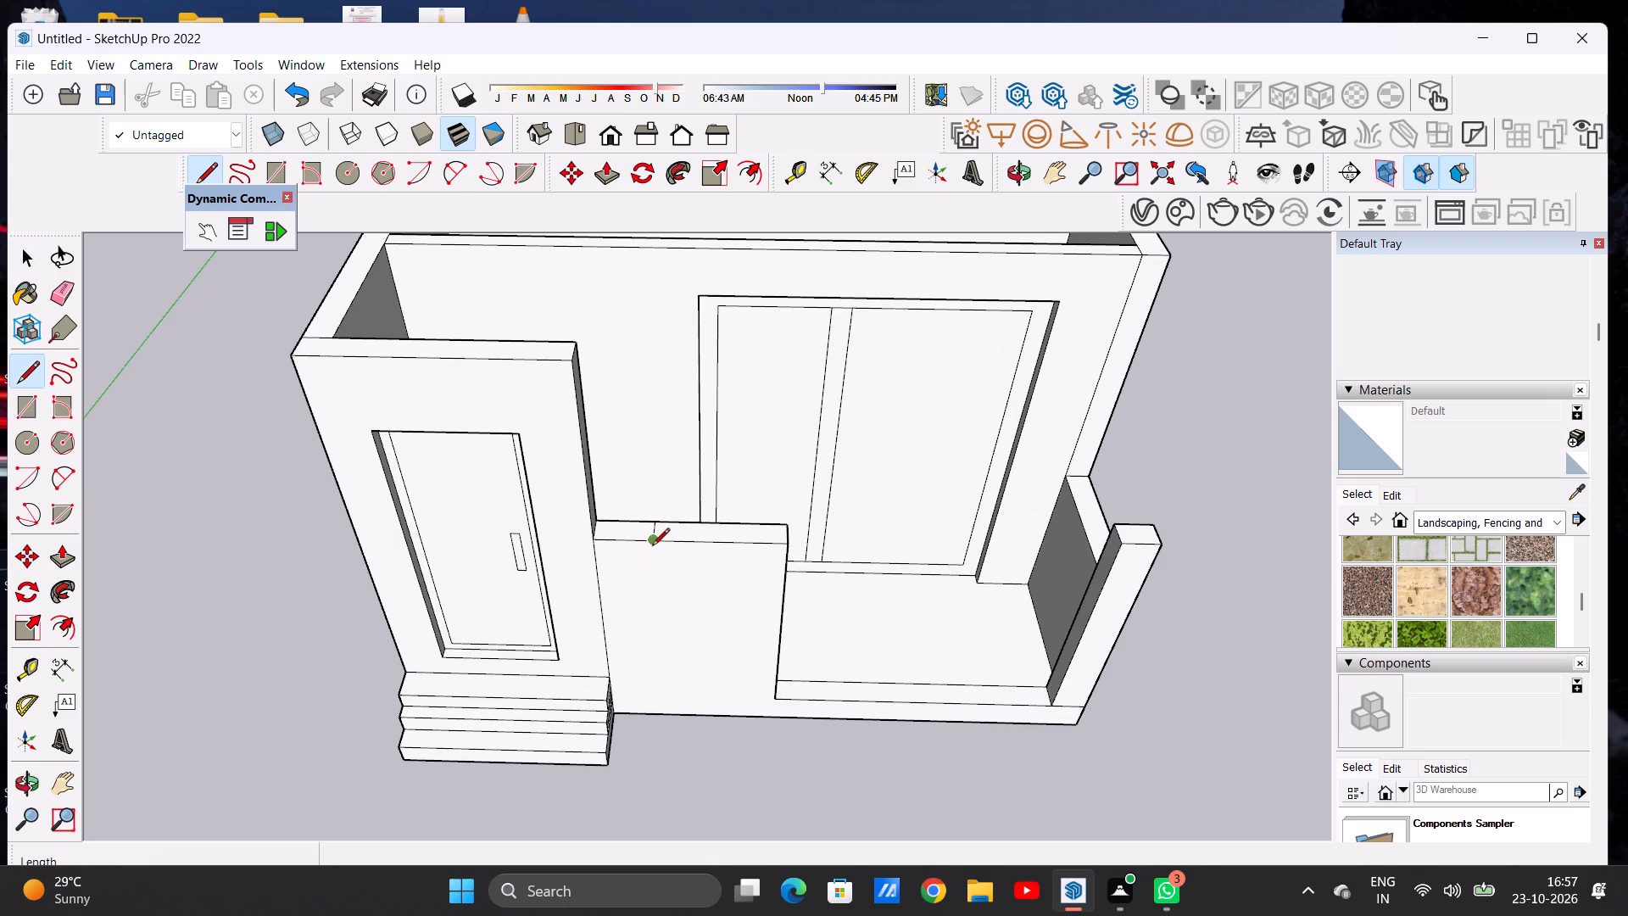
left_click(656, 542)
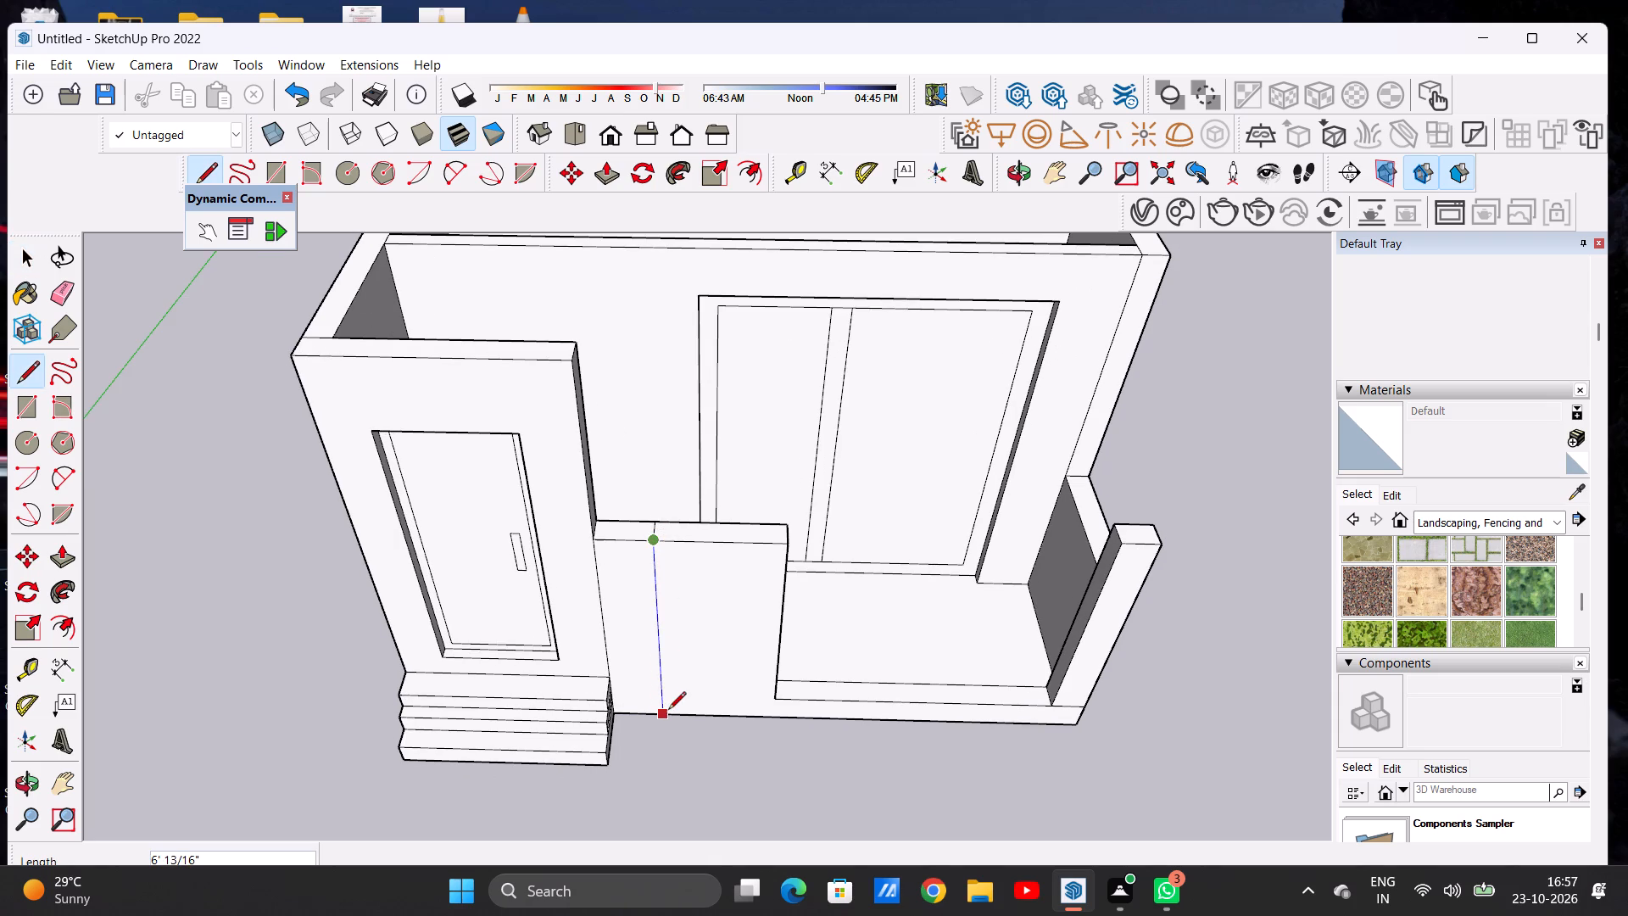
left_click(668, 712)
key("space")
scroll(704, 692, "down", 4)
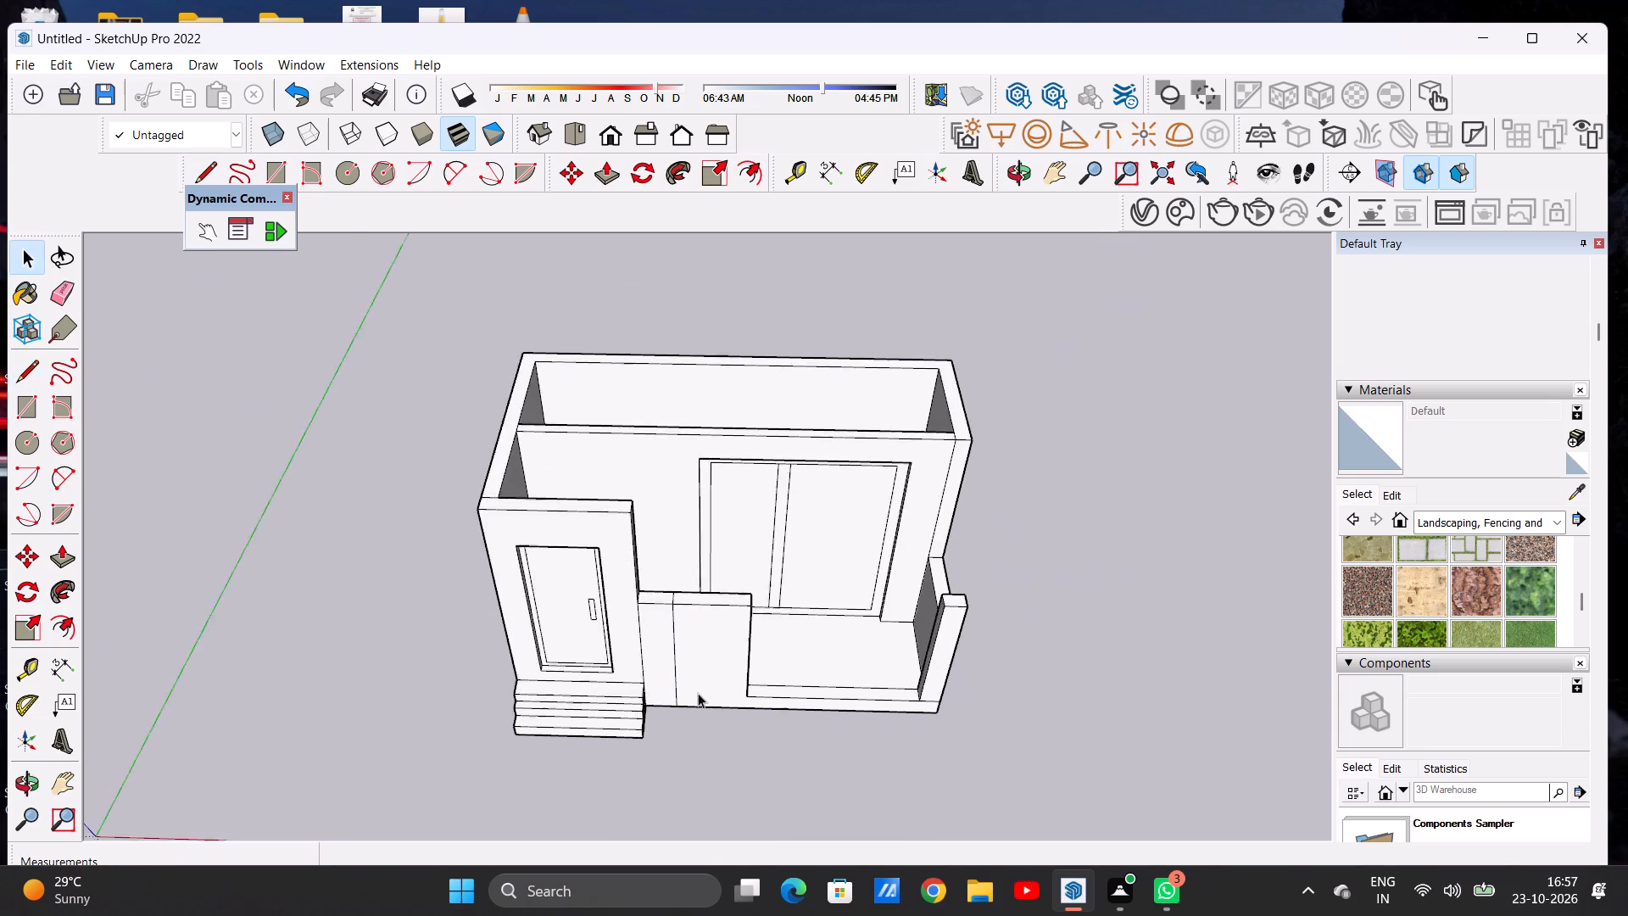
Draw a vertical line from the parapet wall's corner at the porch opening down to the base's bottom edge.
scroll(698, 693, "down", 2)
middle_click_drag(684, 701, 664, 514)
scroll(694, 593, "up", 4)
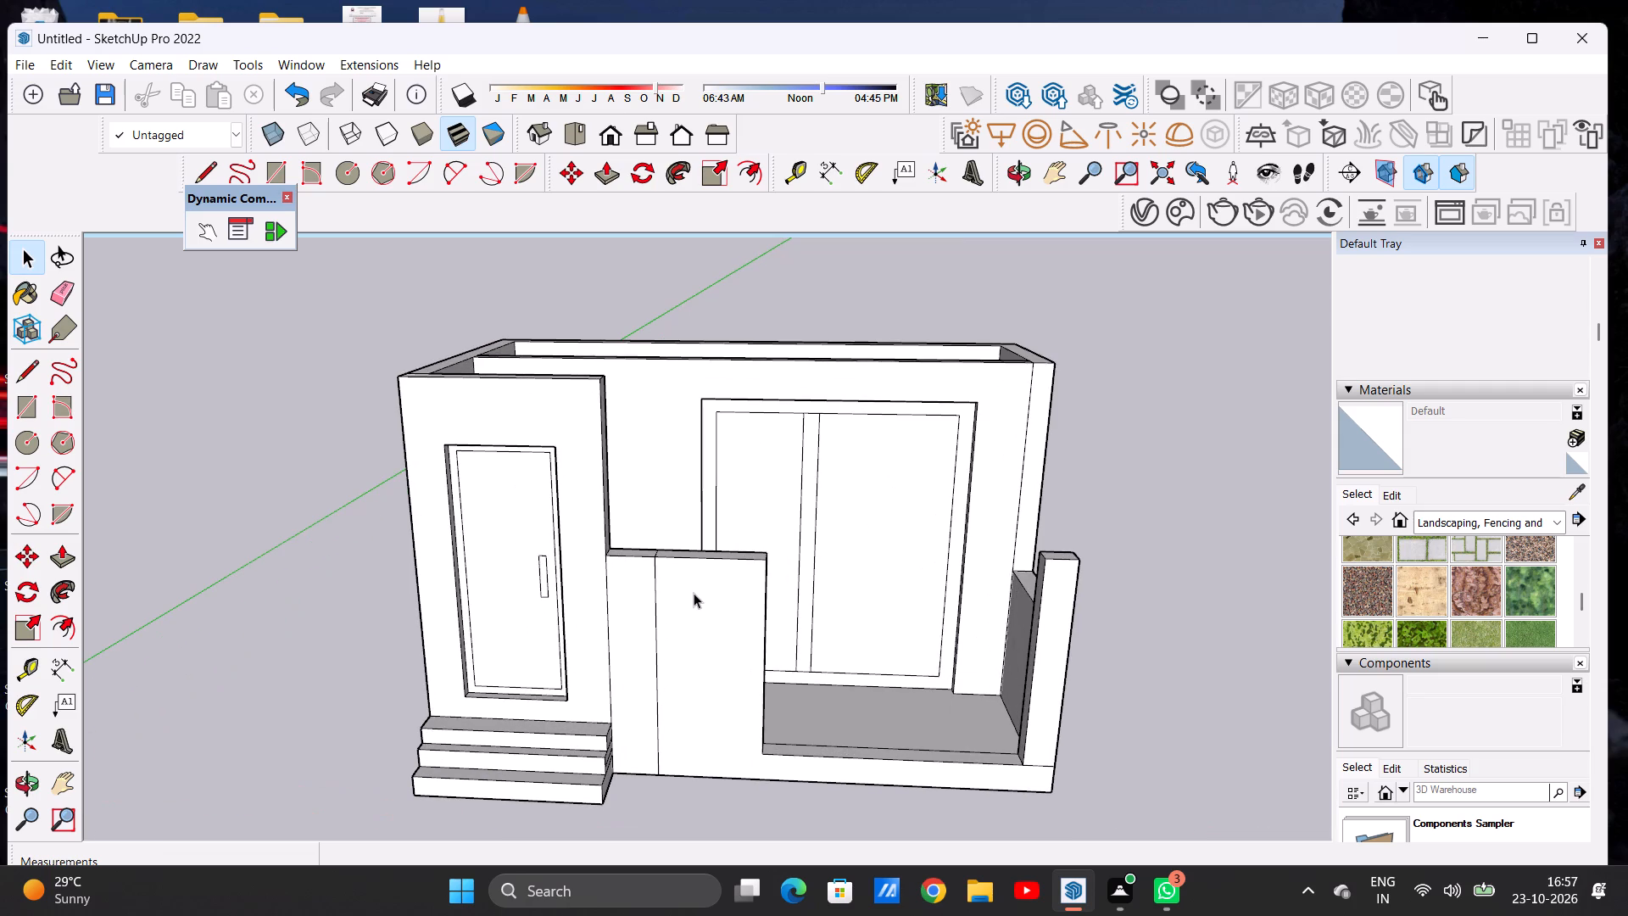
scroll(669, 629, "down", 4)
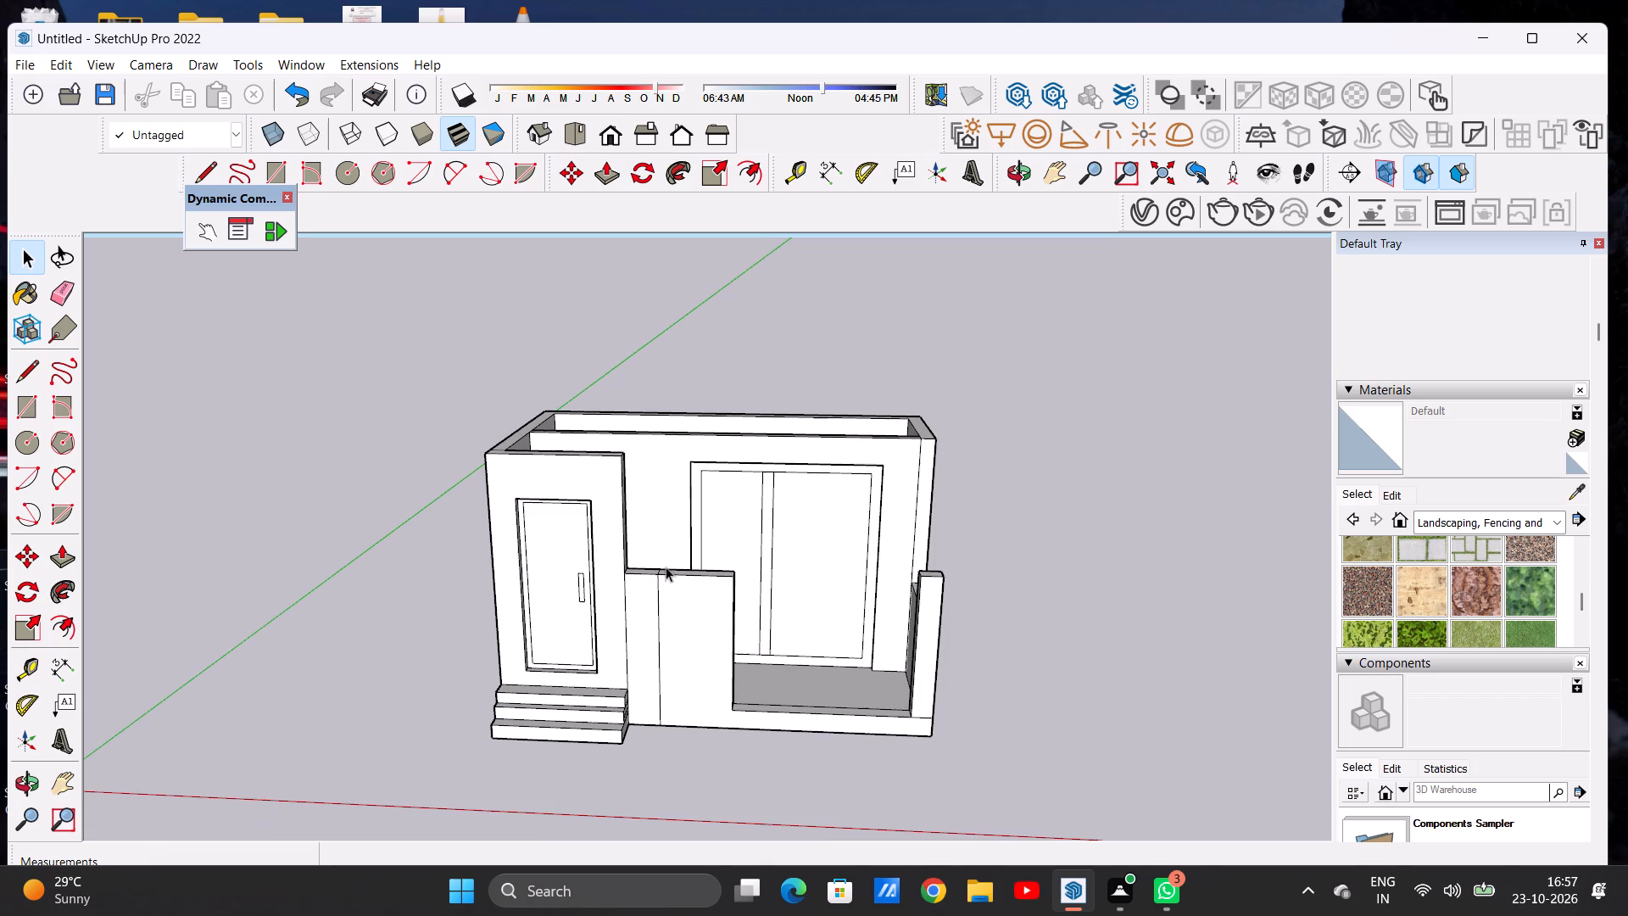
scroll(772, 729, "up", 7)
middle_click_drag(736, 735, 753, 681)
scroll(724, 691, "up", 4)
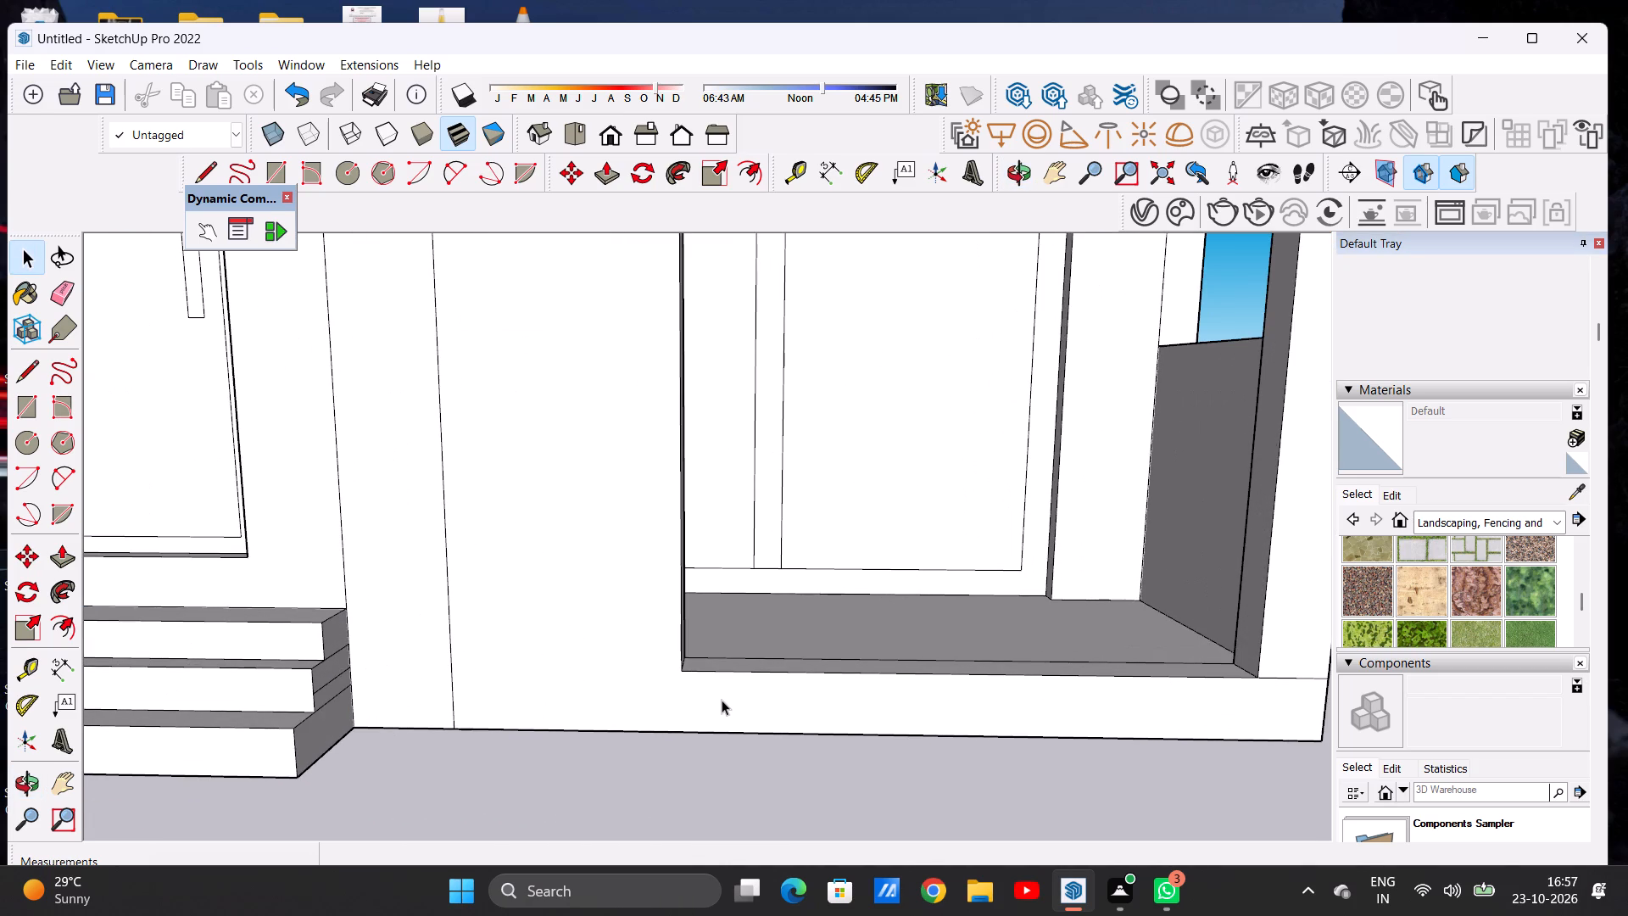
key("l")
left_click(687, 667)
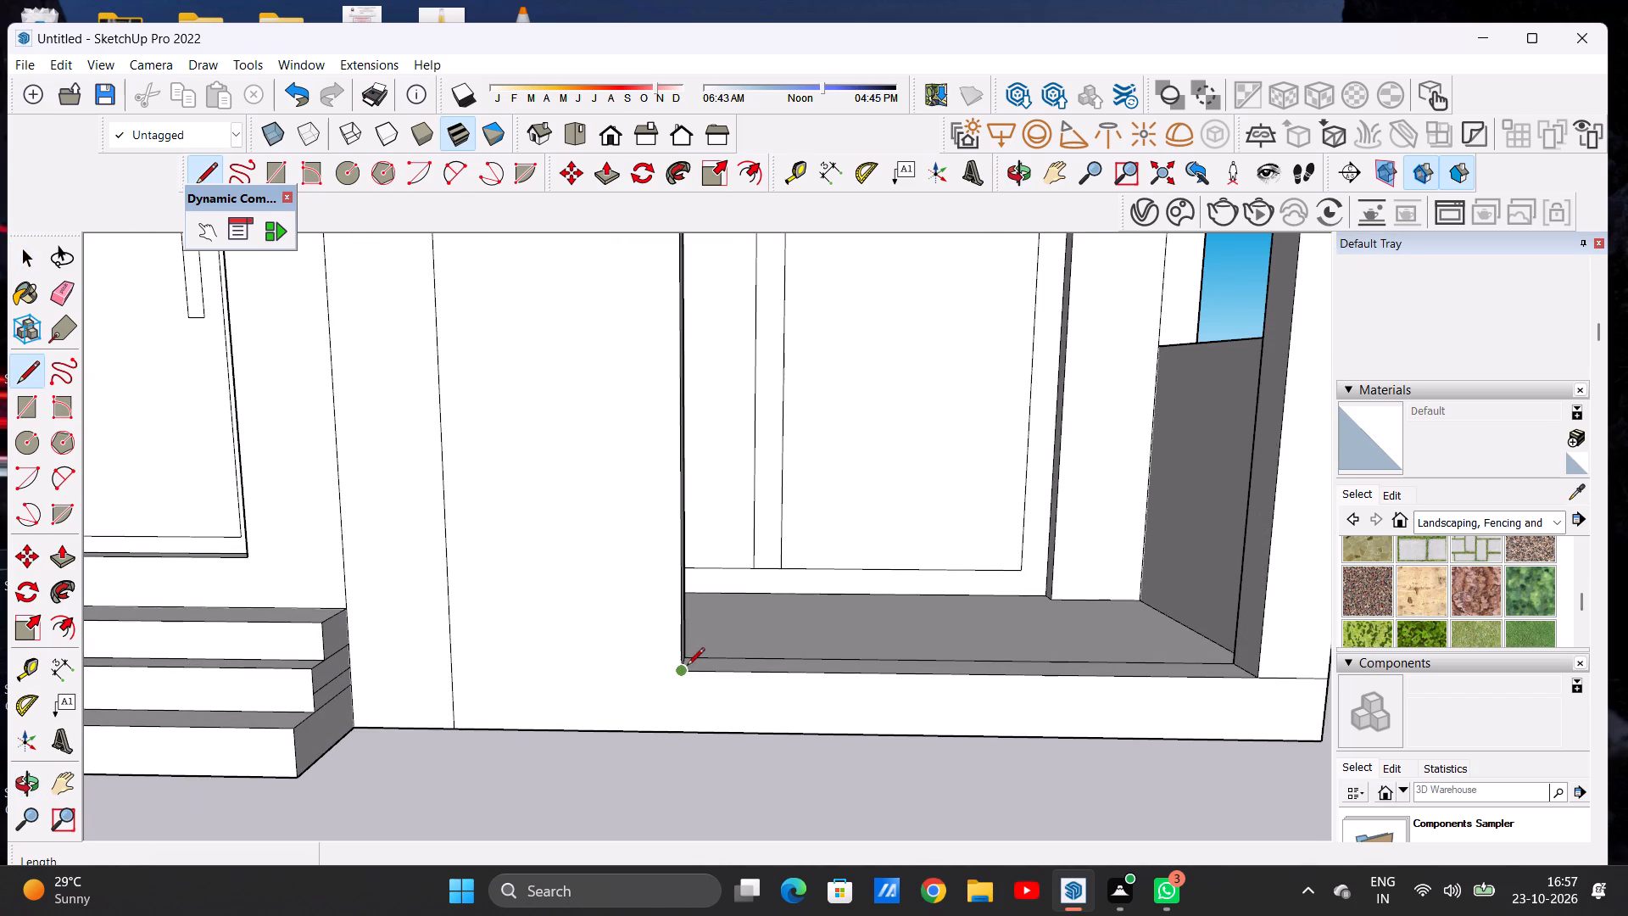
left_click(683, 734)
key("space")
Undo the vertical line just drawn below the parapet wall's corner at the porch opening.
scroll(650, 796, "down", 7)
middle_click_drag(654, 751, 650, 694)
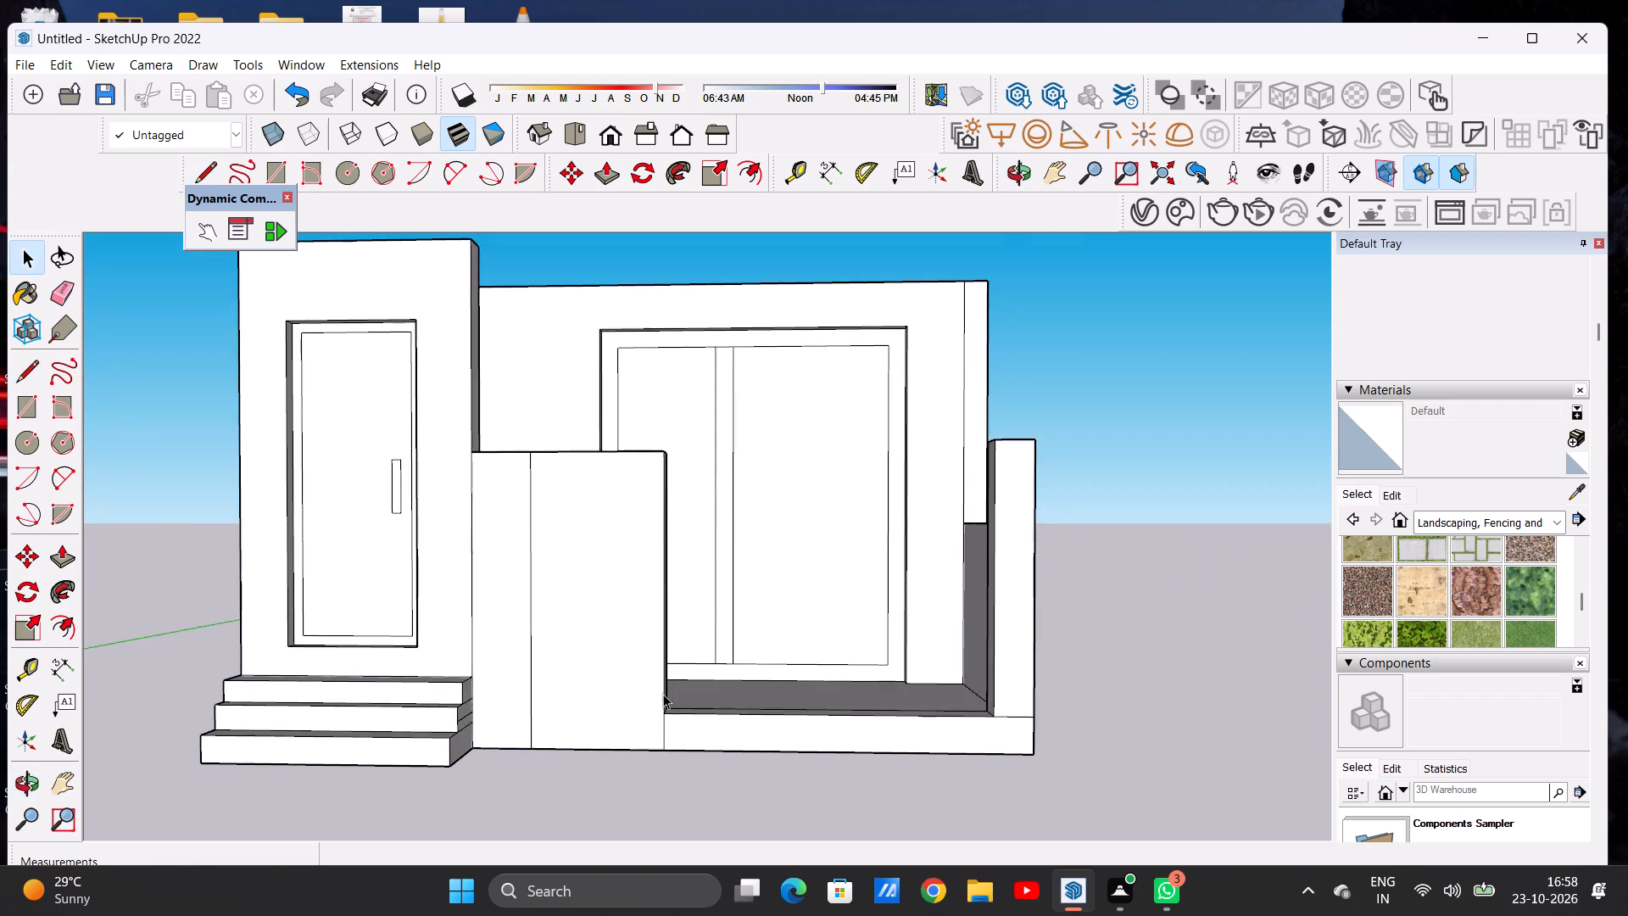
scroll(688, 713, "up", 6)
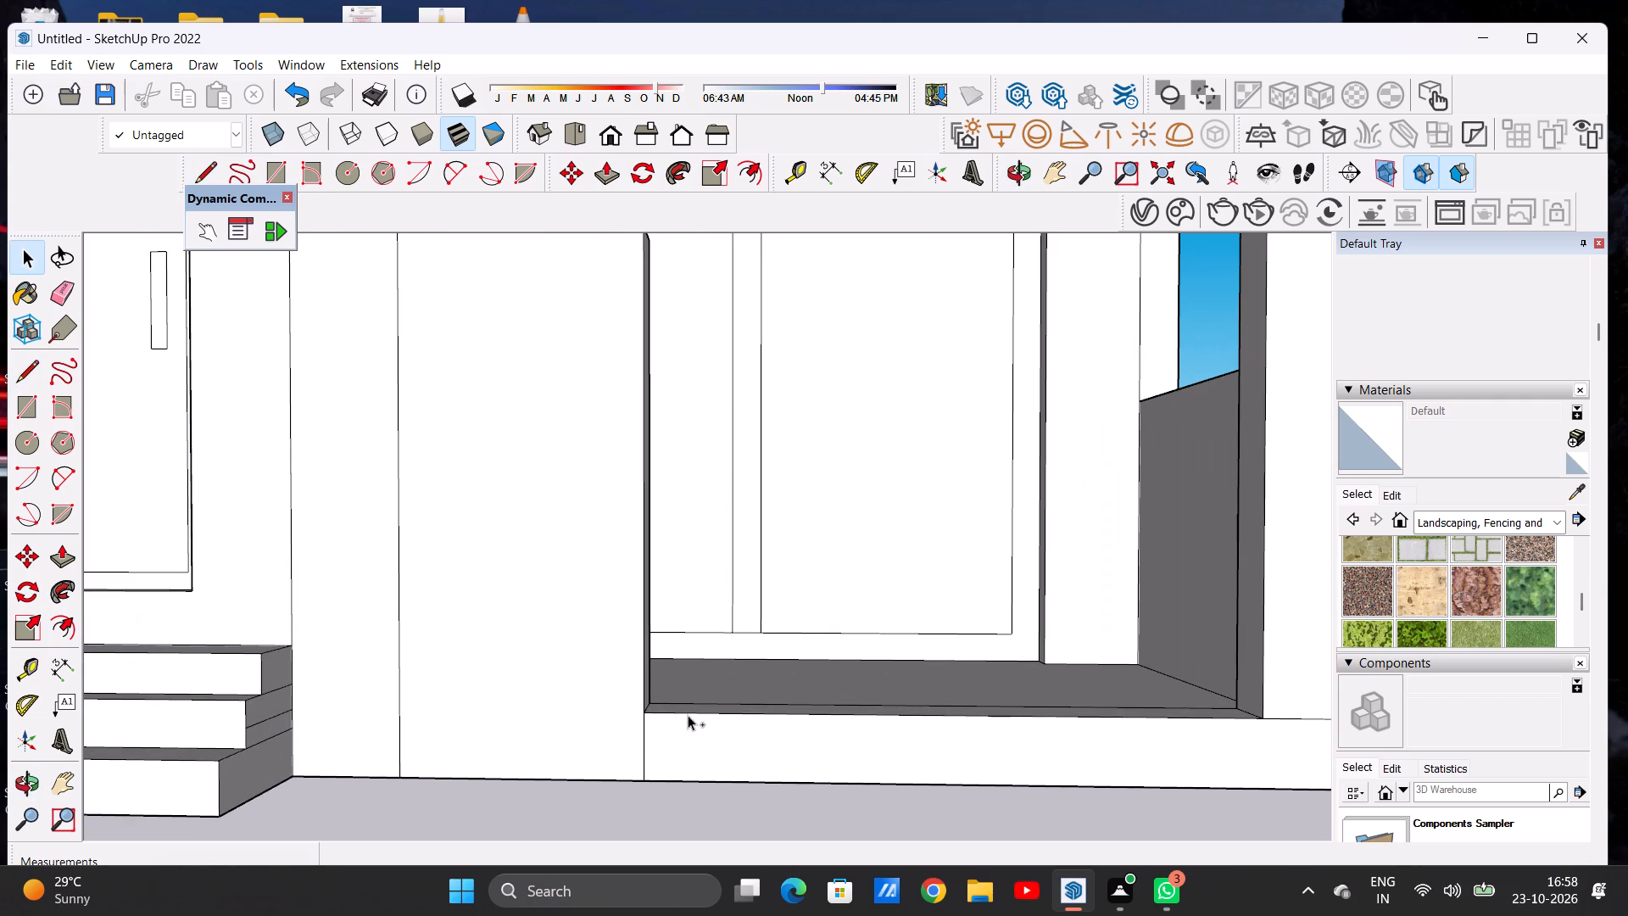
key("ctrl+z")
Draw a vertical line about 9" long from the parapet wall's corner at the porch opening down to the base's bottom edge.
key("l")
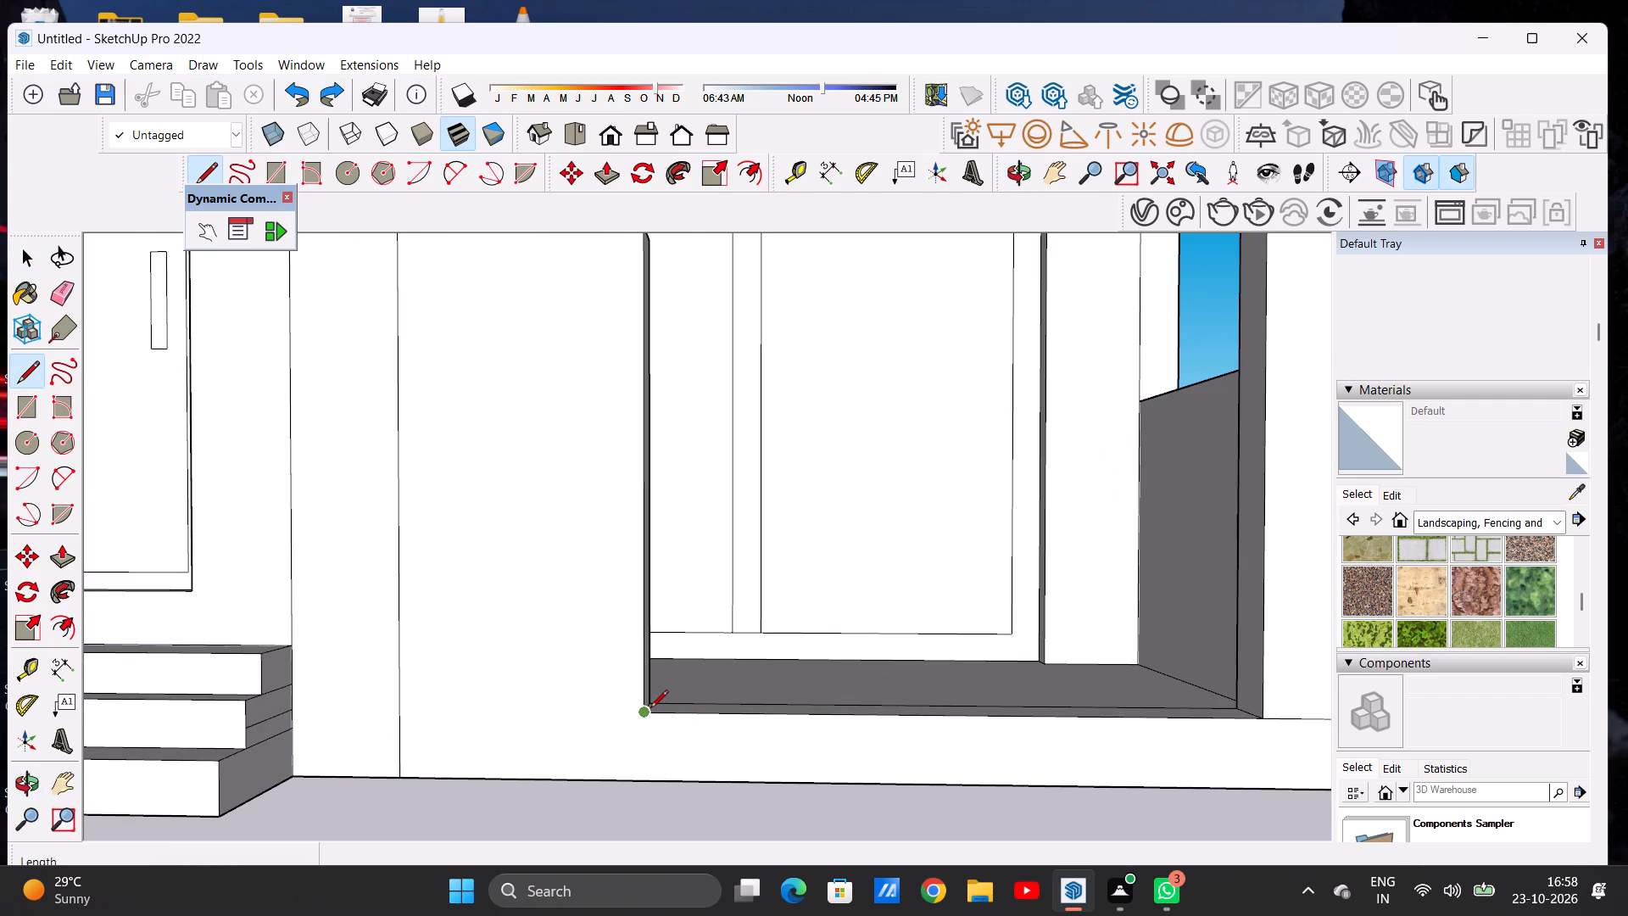
left_click(650, 709)
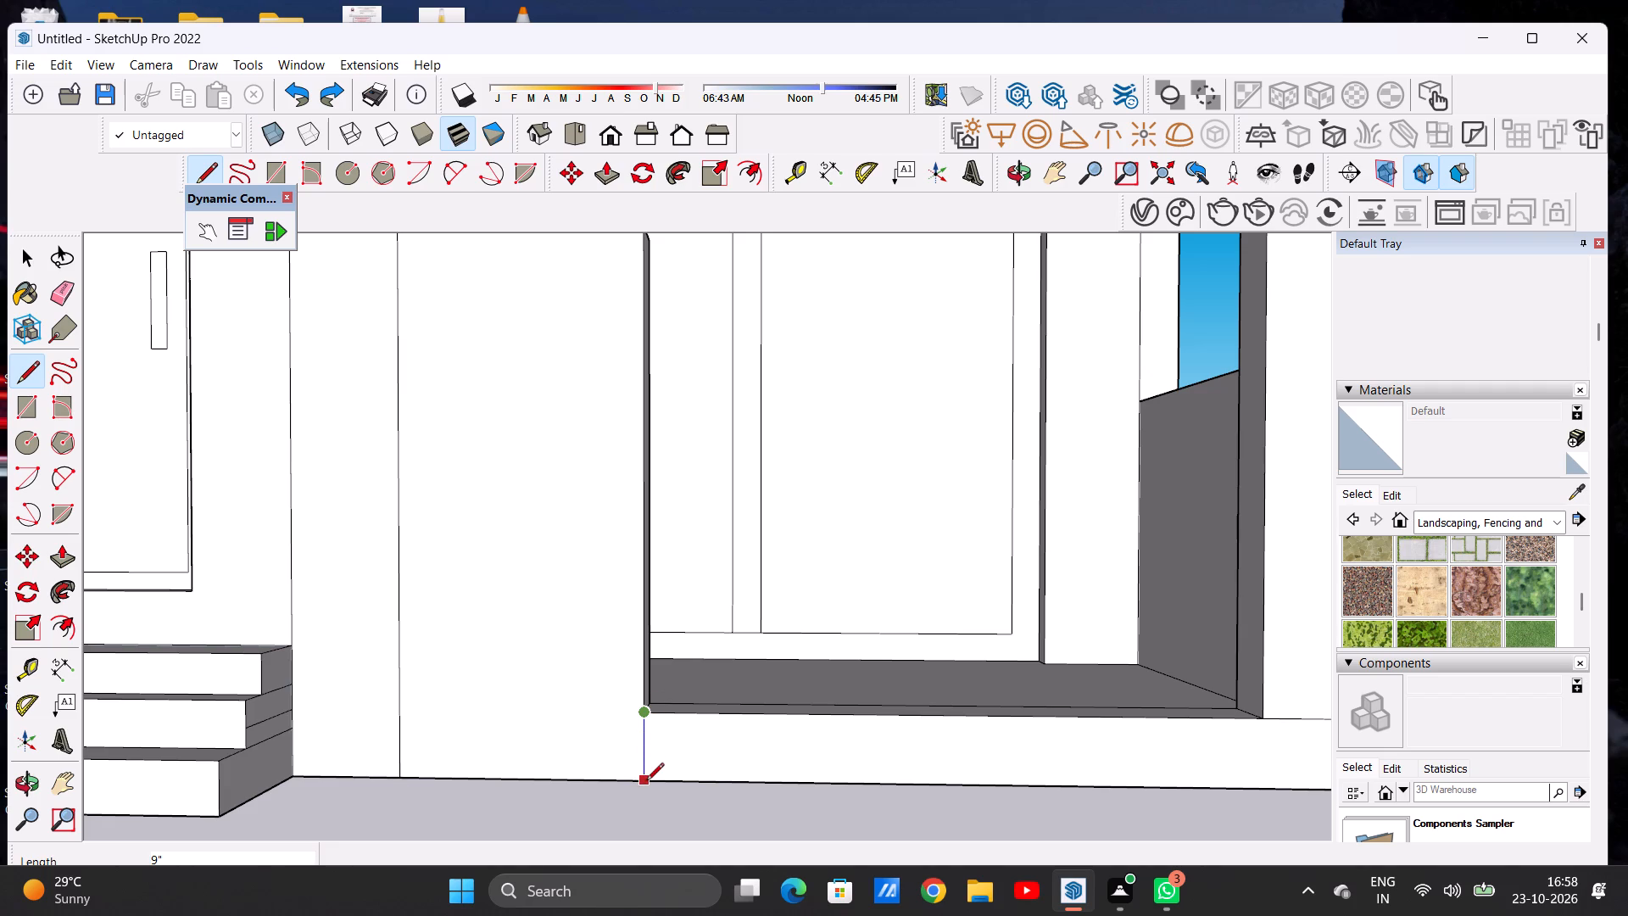
left_click(646, 782)
key("space")
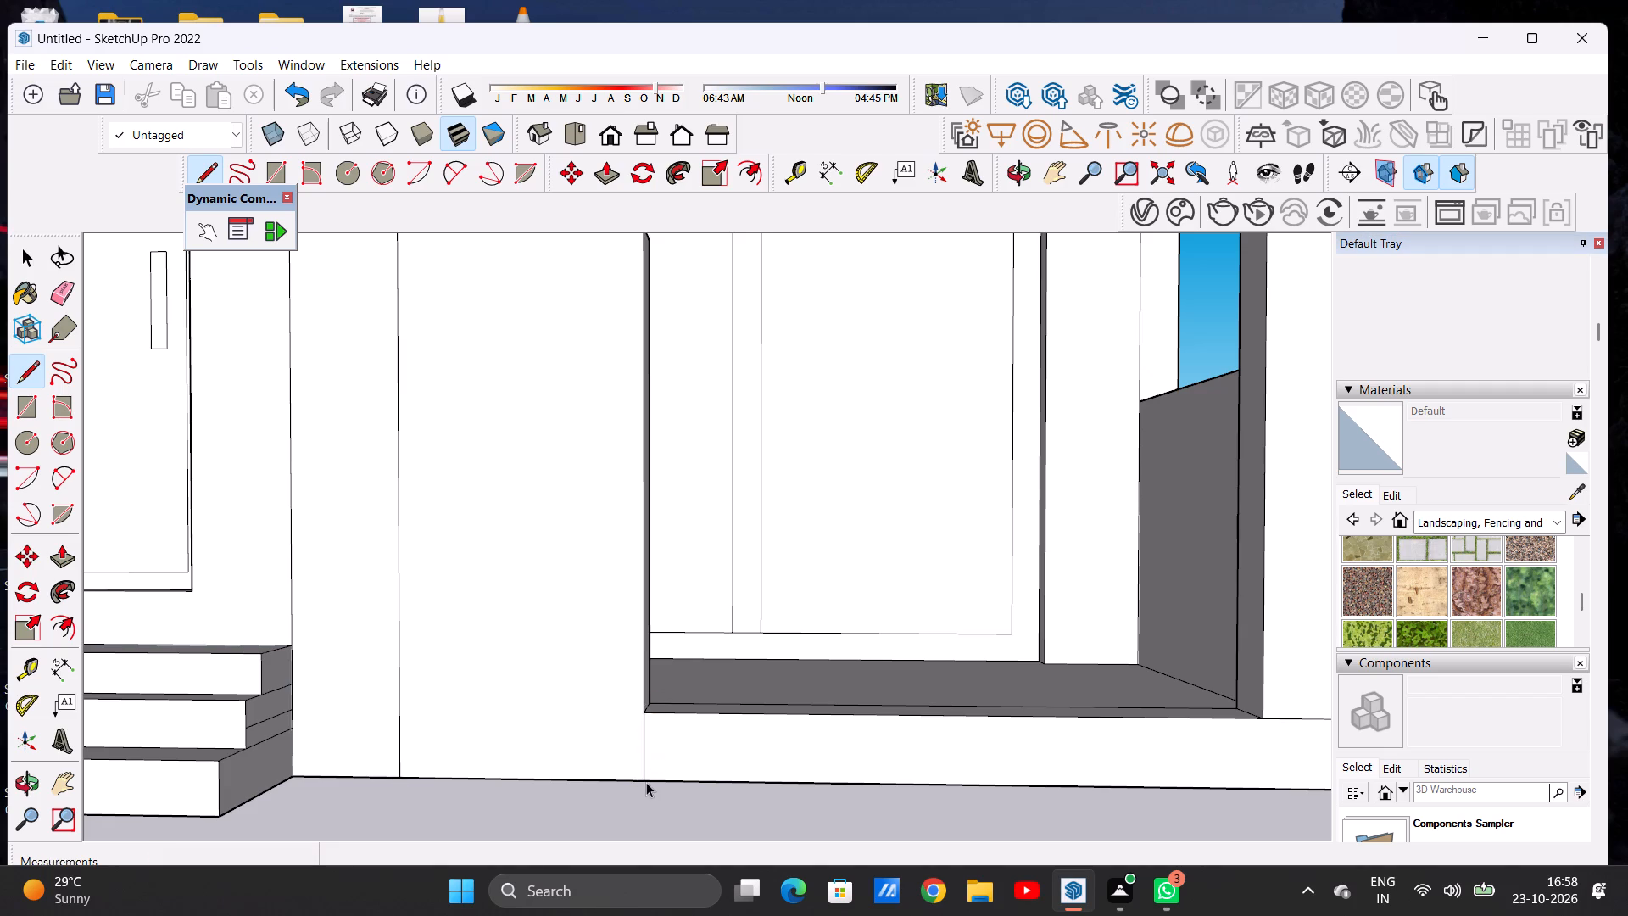
Push/Pull the narrow strip of the parapet's top face beside the entrance block up 2 1/2", level with the porch's far corner post.
scroll(528, 739, "down", 16)
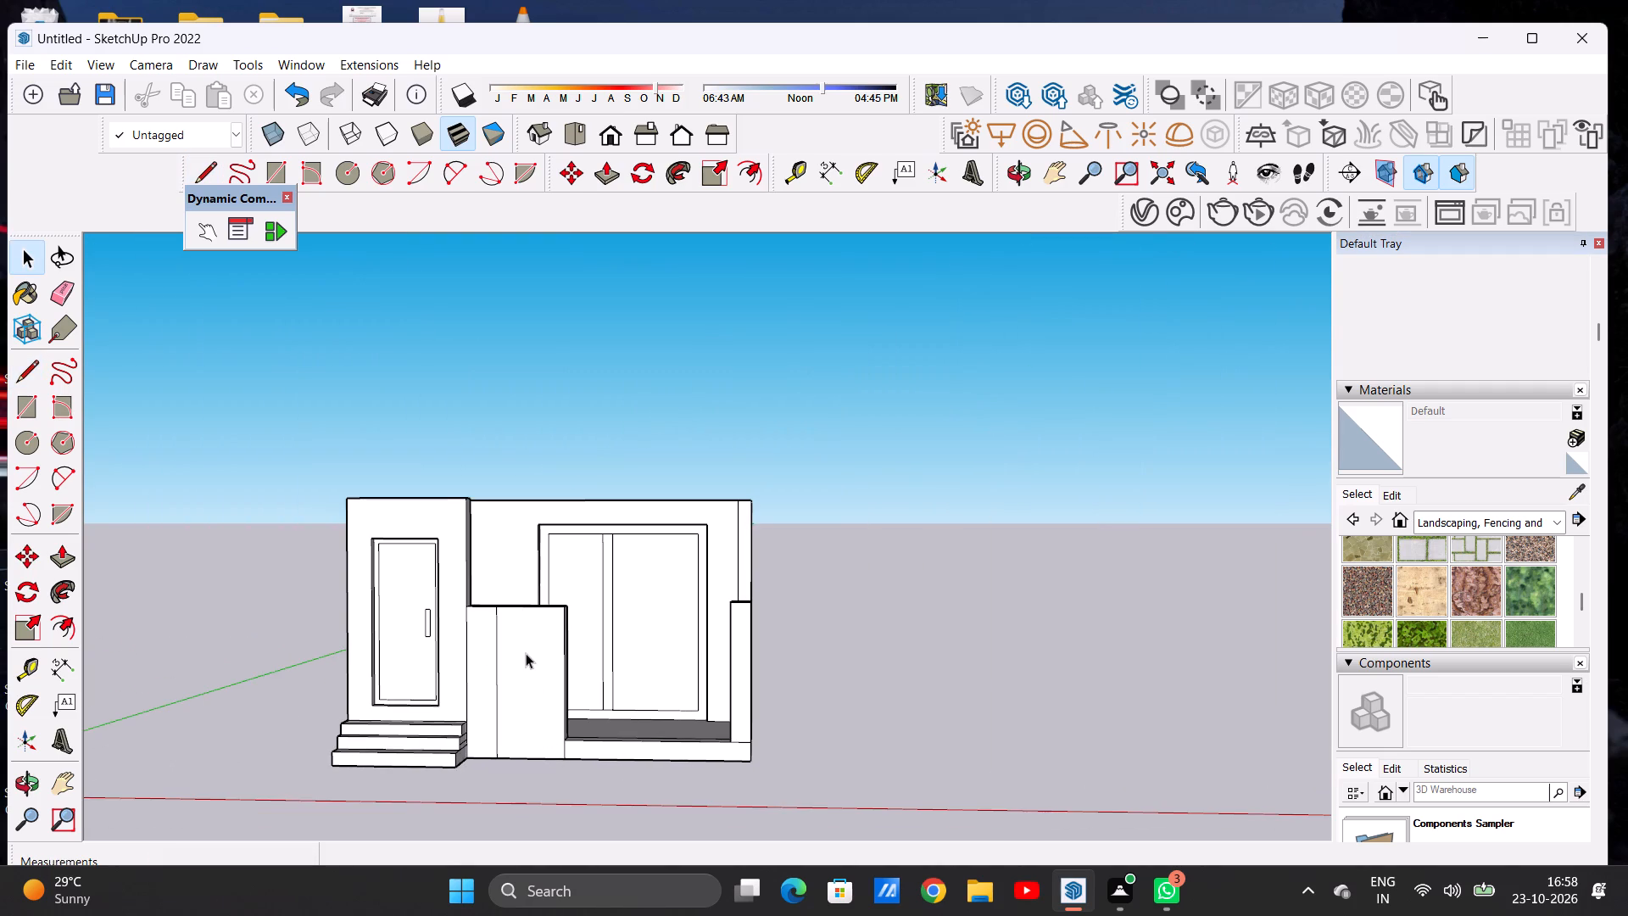
scroll(524, 651, "up", 3)
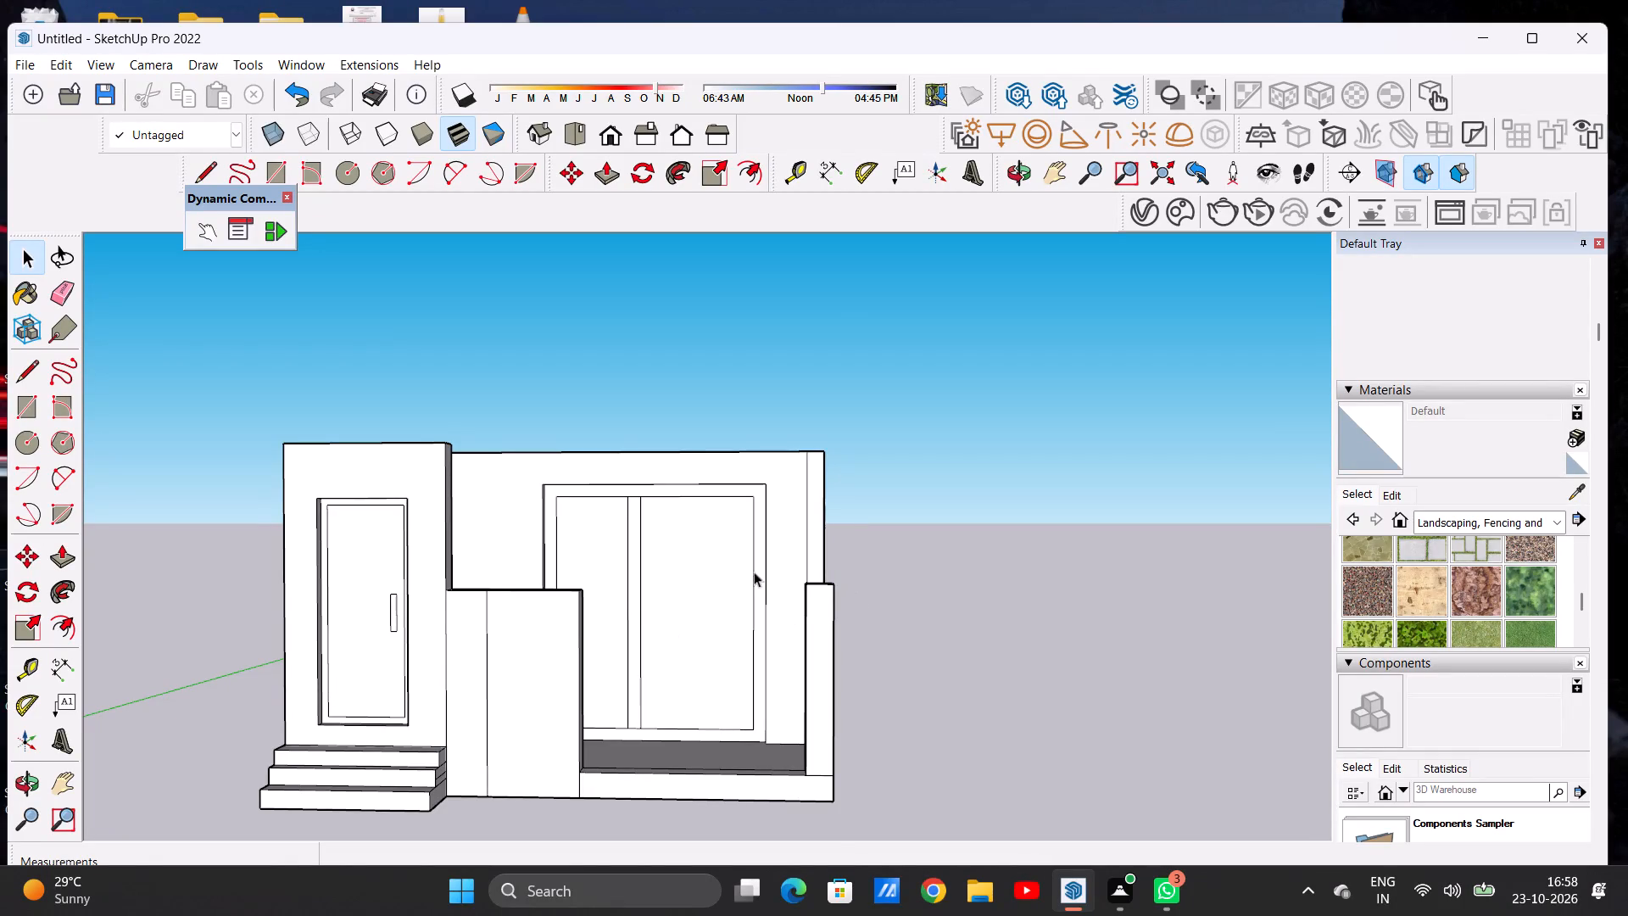
scroll(493, 578, "up", 1)
scroll(493, 578, "down", 1)
scroll(493, 578, "up", 1)
middle_click_drag(493, 601, 484, 678)
scroll(475, 623, "up", 5)
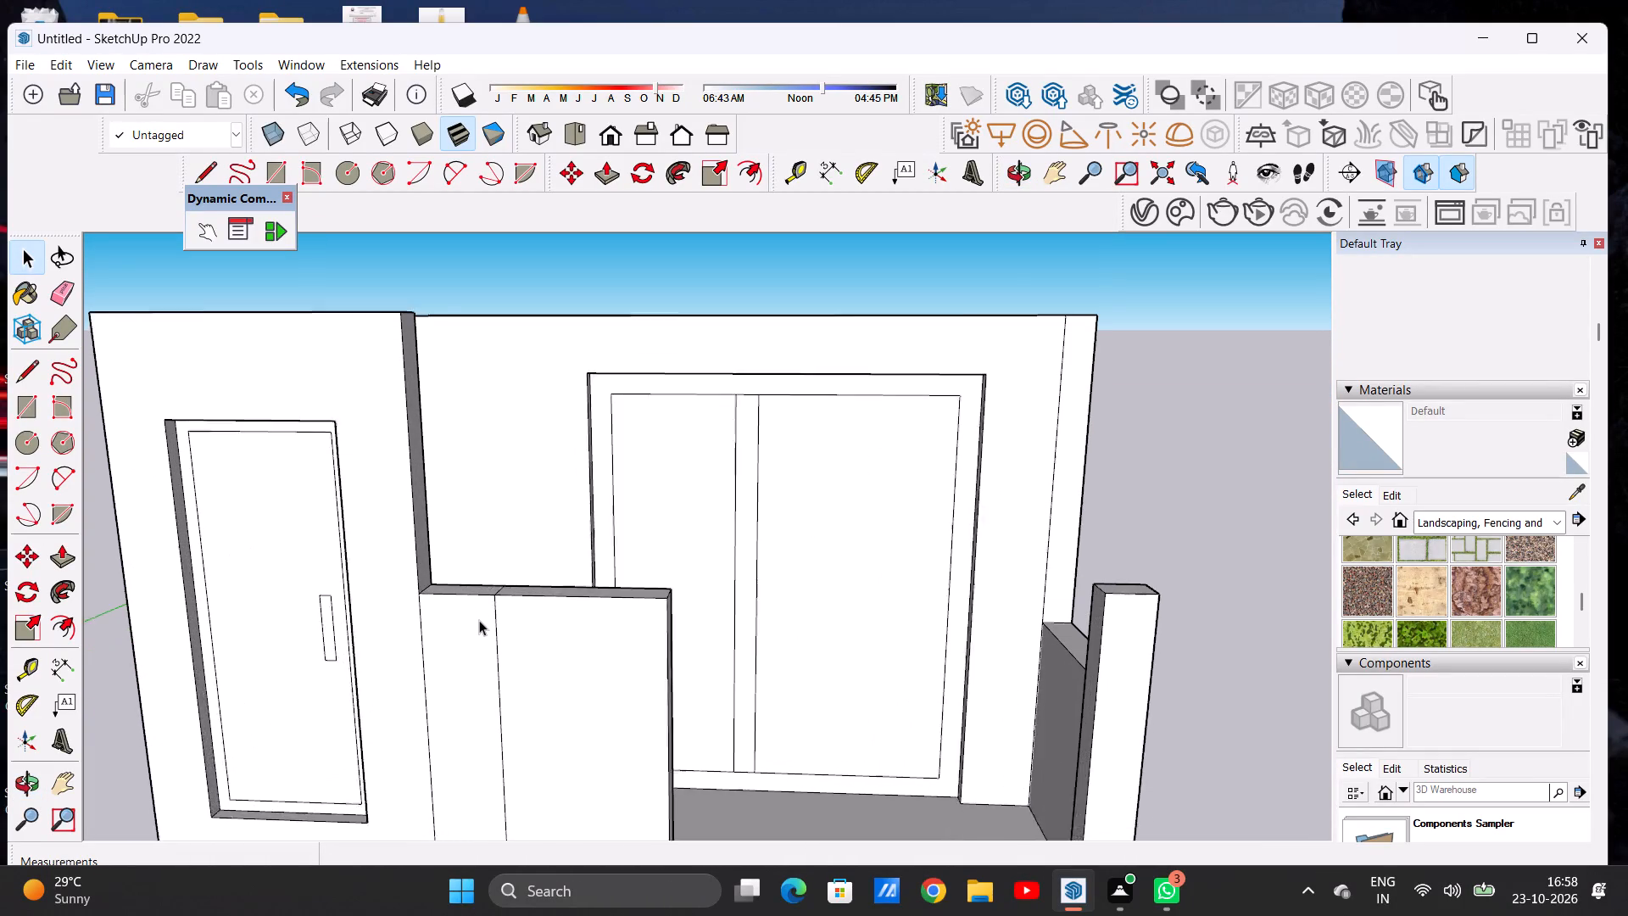
scroll(479, 620, "up", 1)
key("p")
scroll(472, 588, "up", 3)
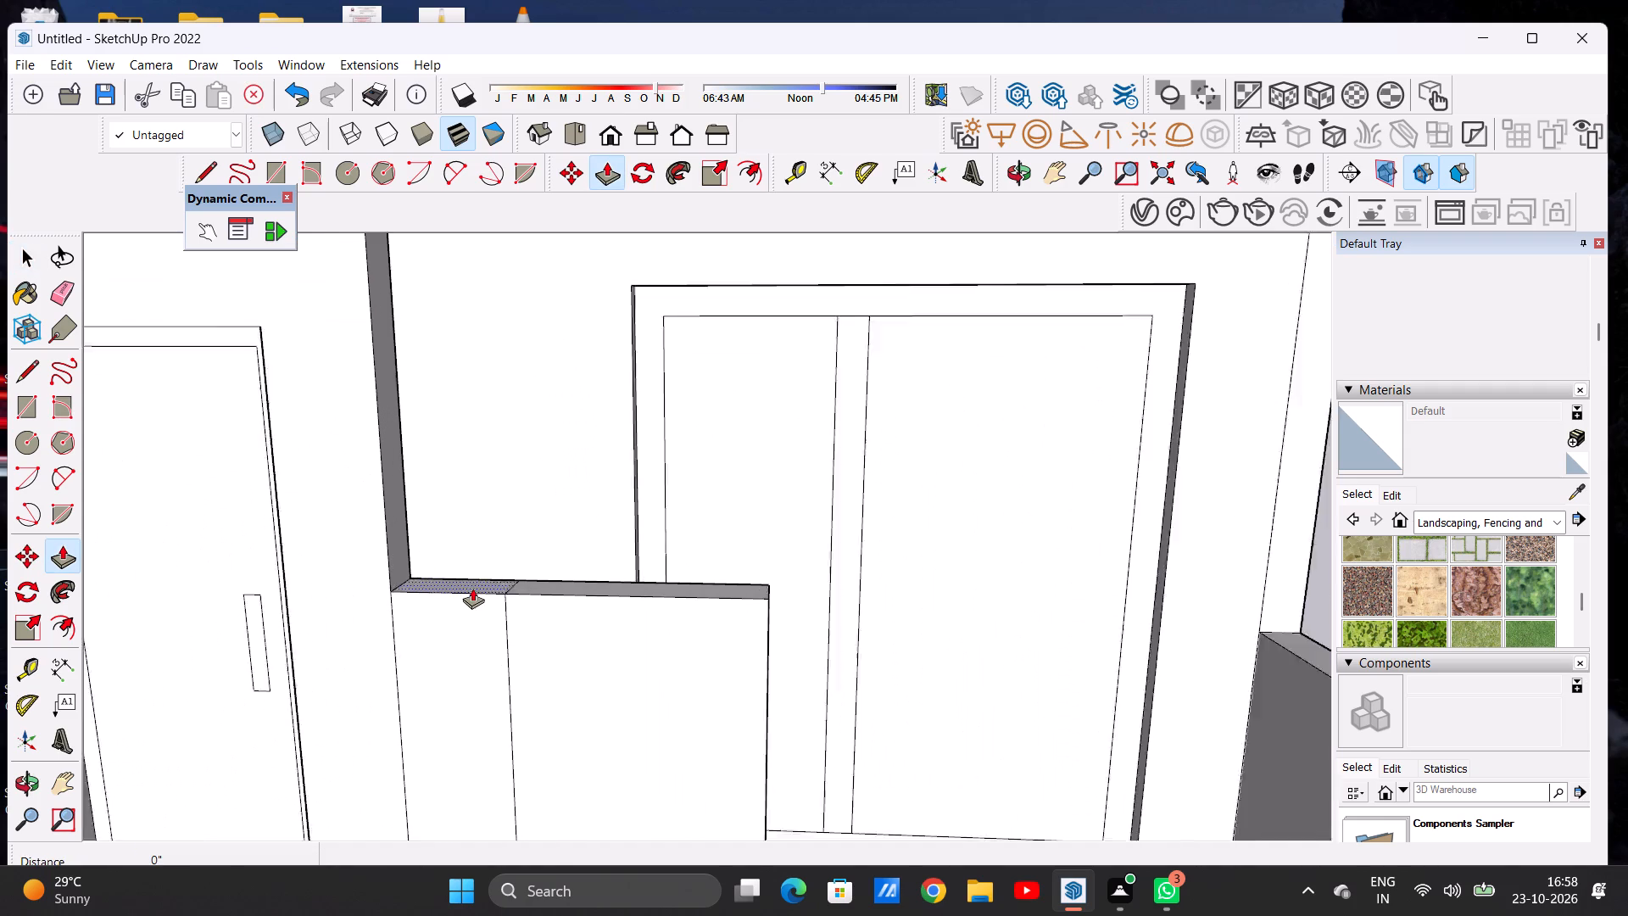
scroll(472, 588, "up", 4)
left_click(469, 584)
scroll(471, 535, "down", 7)
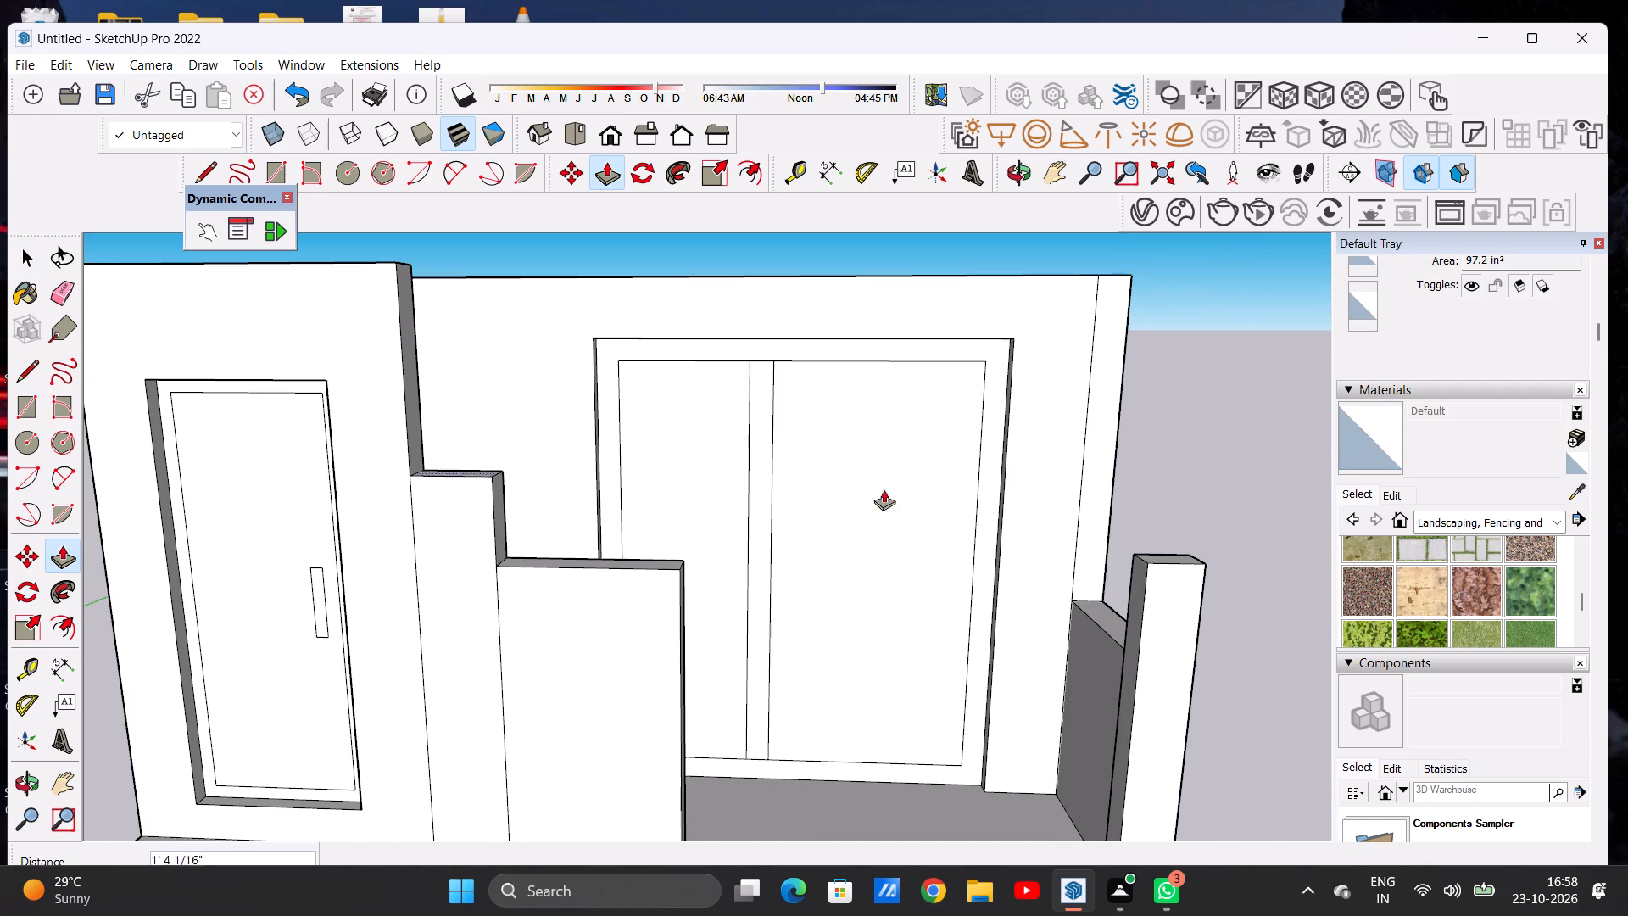
left_click(1142, 564)
key("space")
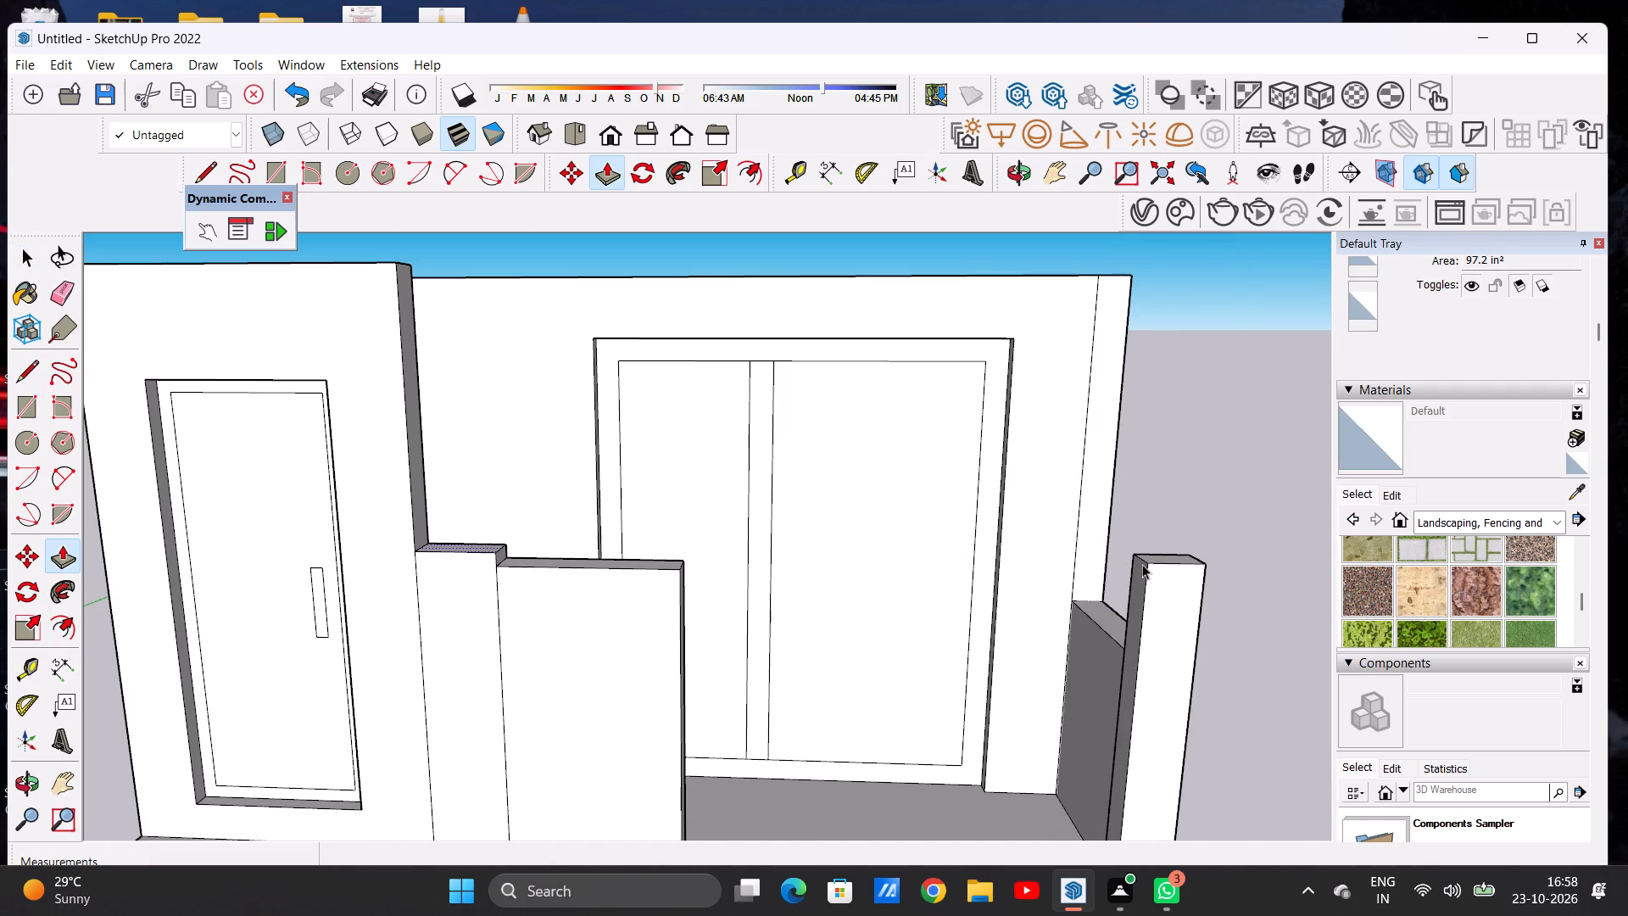
Push/Pull the top face of the wider parapet section beside the porch opening down about 4 13/16".
scroll(770, 616, "down", 4)
middle_click_drag(738, 637, 580, 614)
scroll(642, 580, "up", 6)
key("p")
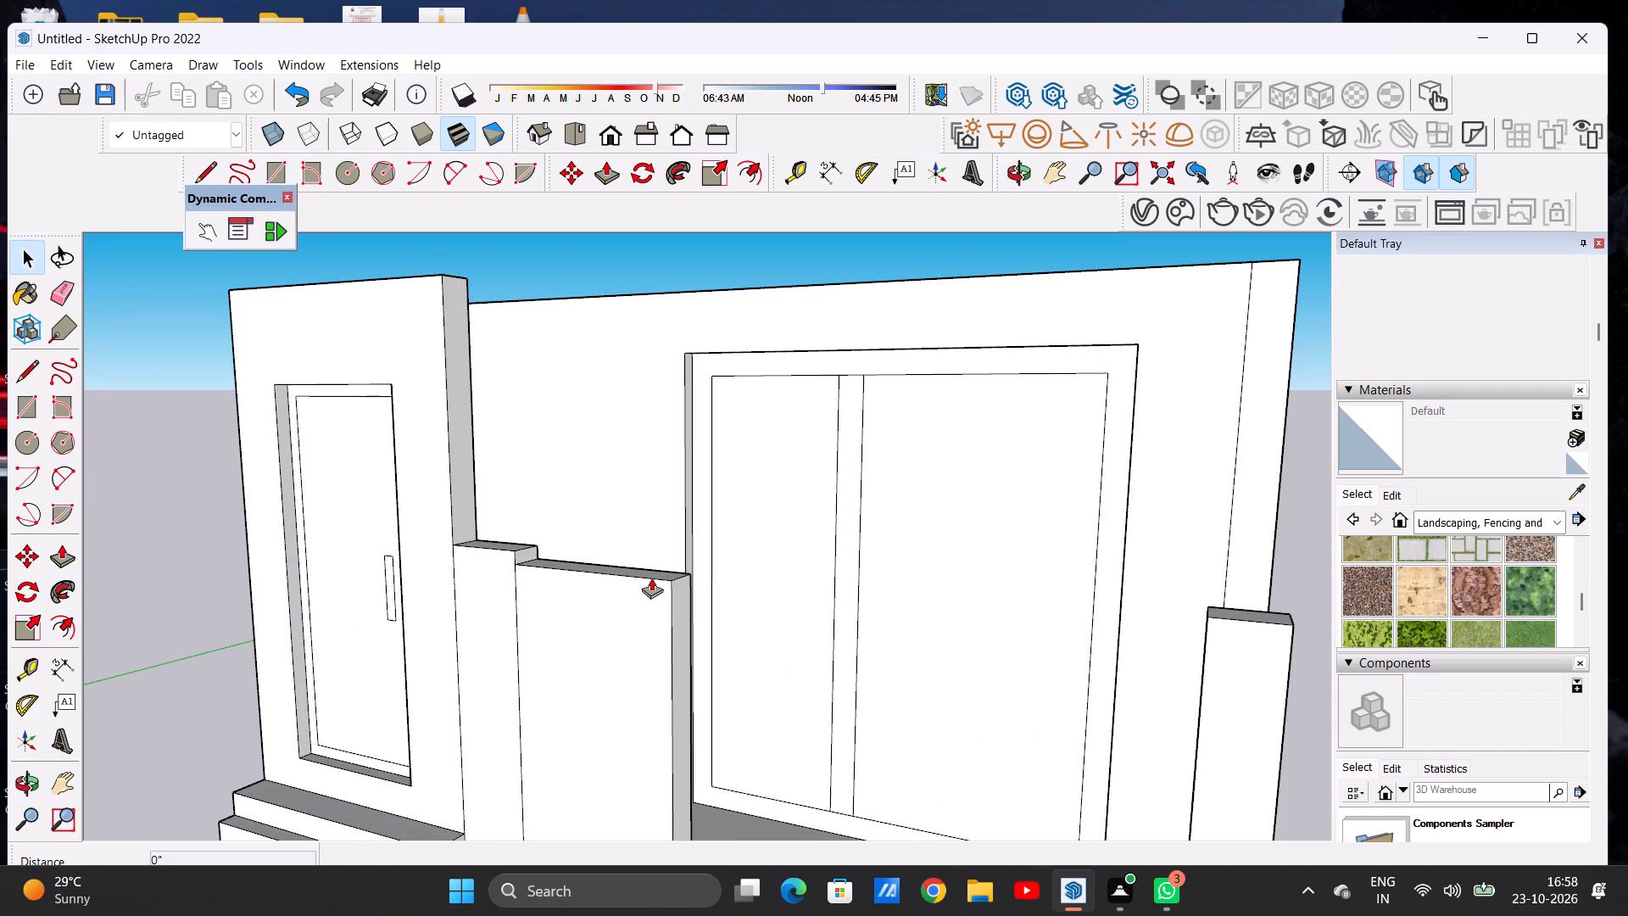
middle_click_drag(655, 568, 646, 682)
scroll(645, 663, "up", 3)
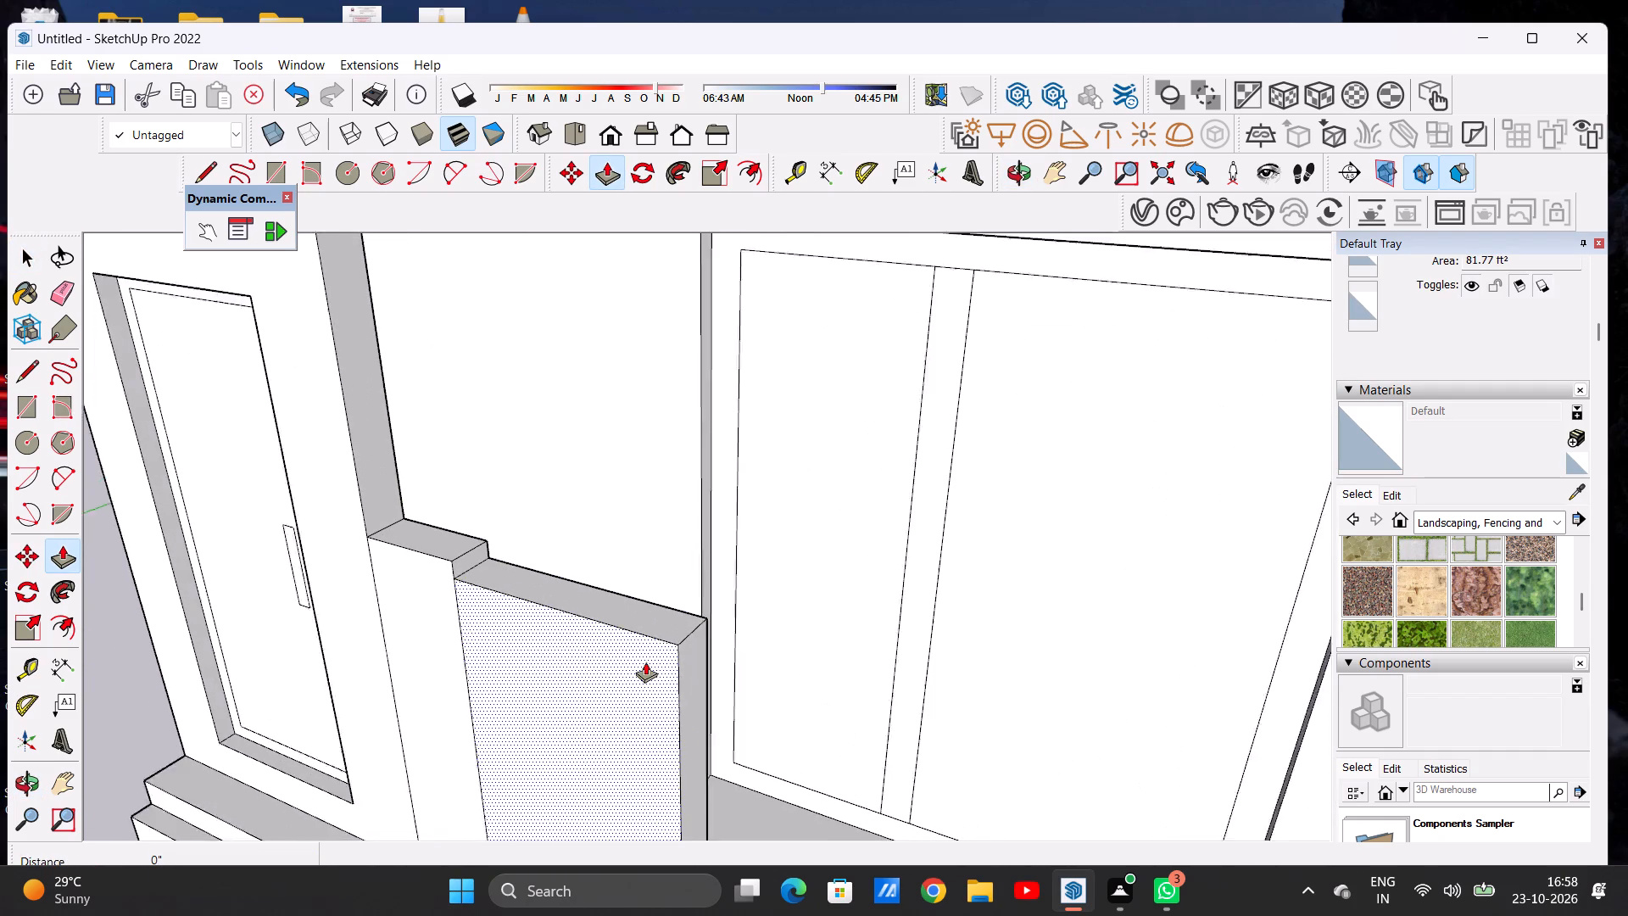
scroll(645, 662, "up", 2)
left_click(661, 628)
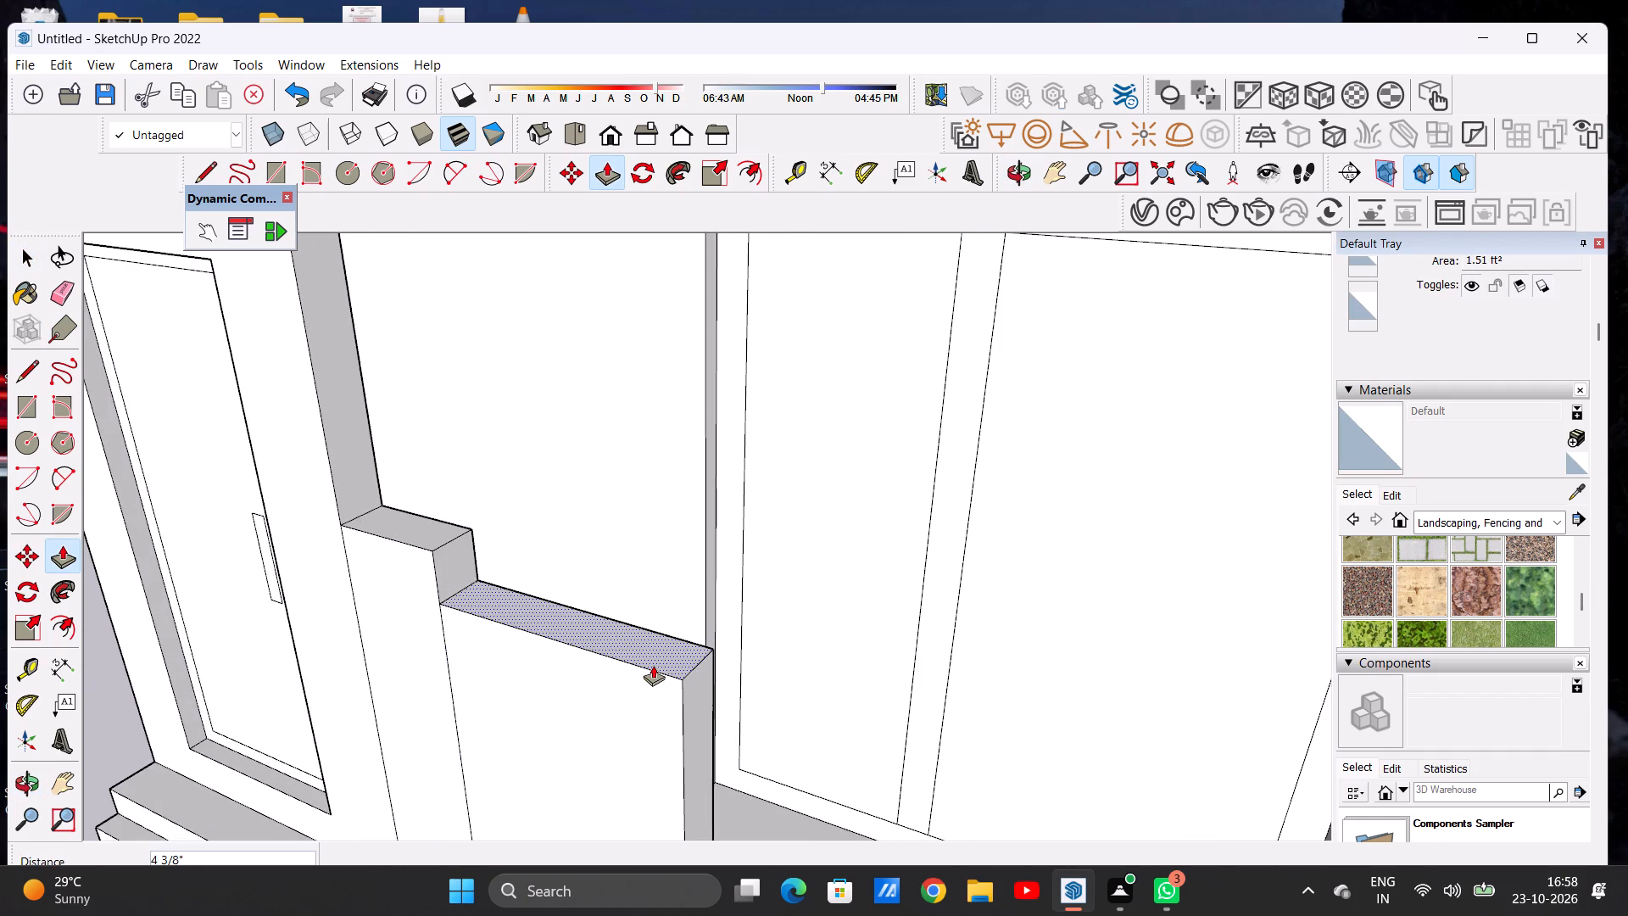
left_click(655, 668)
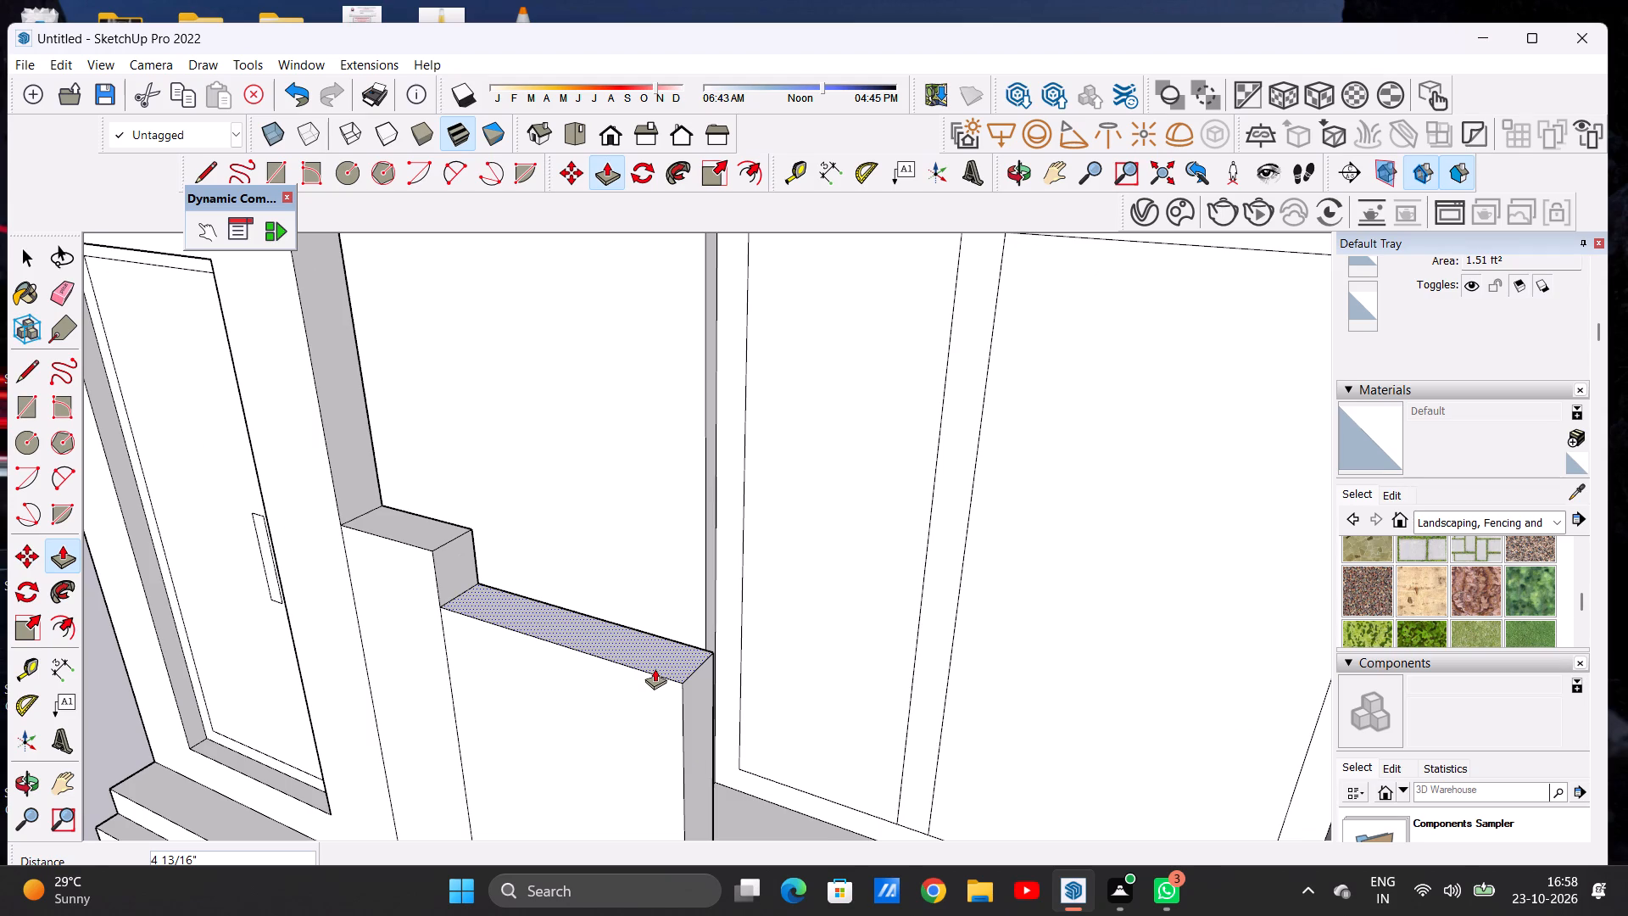
key("space")
Outline a panel on the lower parapet section's front face with lines about 2' 1 1/16" across and 4' 10 7/8" down to the bottom edge.
scroll(580, 617, "down", 12)
scroll(607, 517, "up", 1)
scroll(607, 517, "down", 2)
middle_click_drag(555, 623, 560, 621)
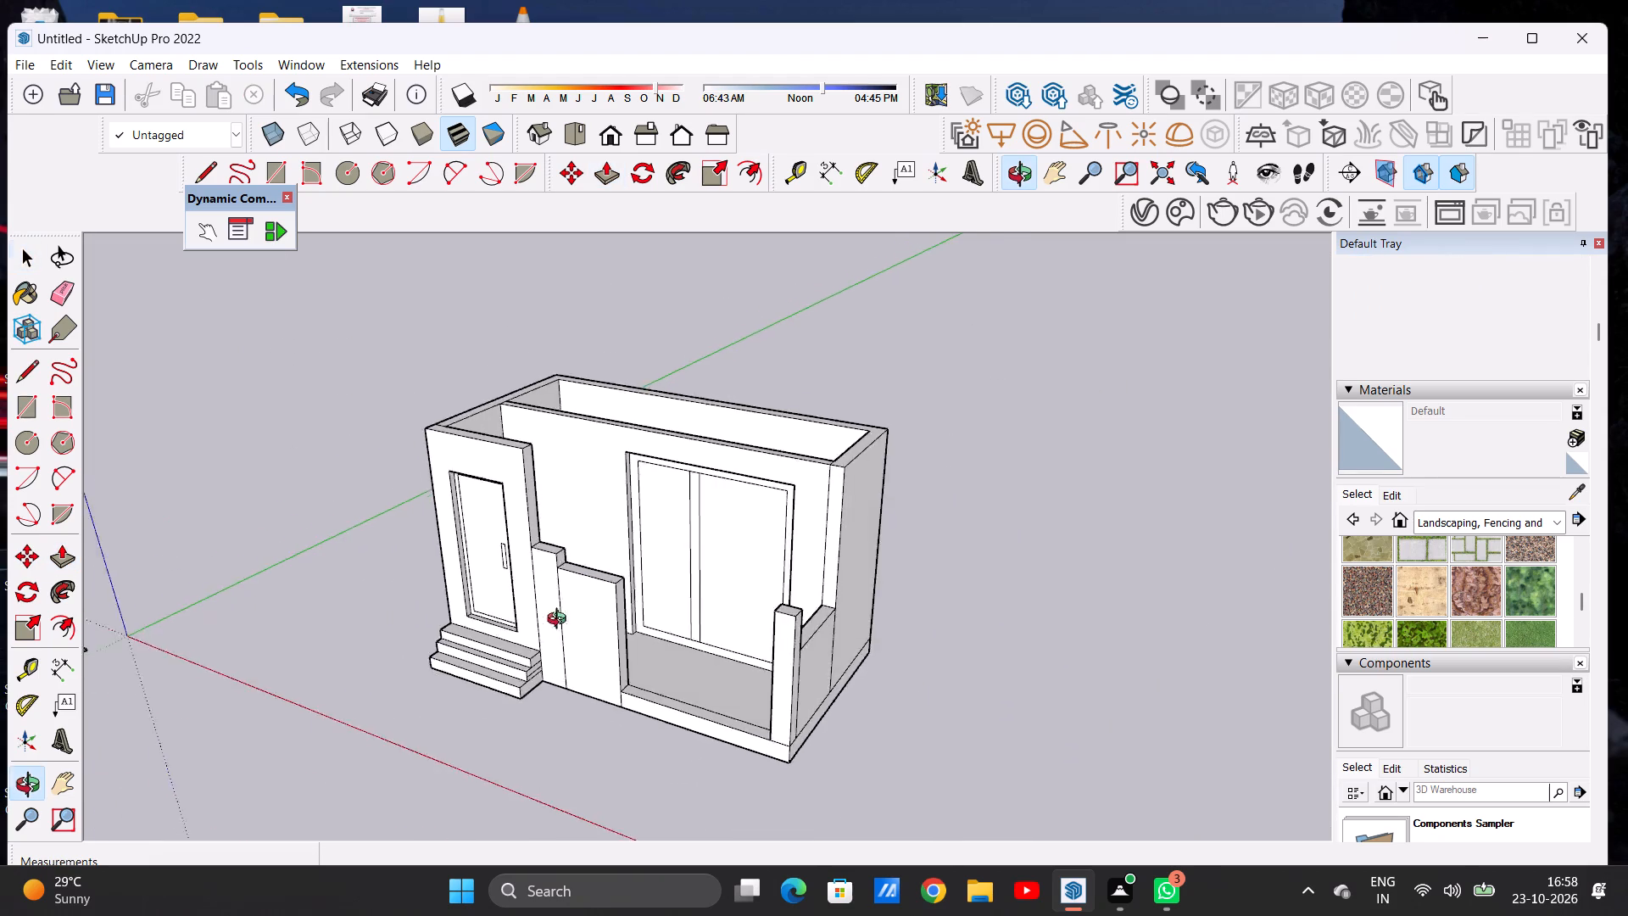
middle_click_drag(560, 621, 736, 504)
middle_click(736, 504)
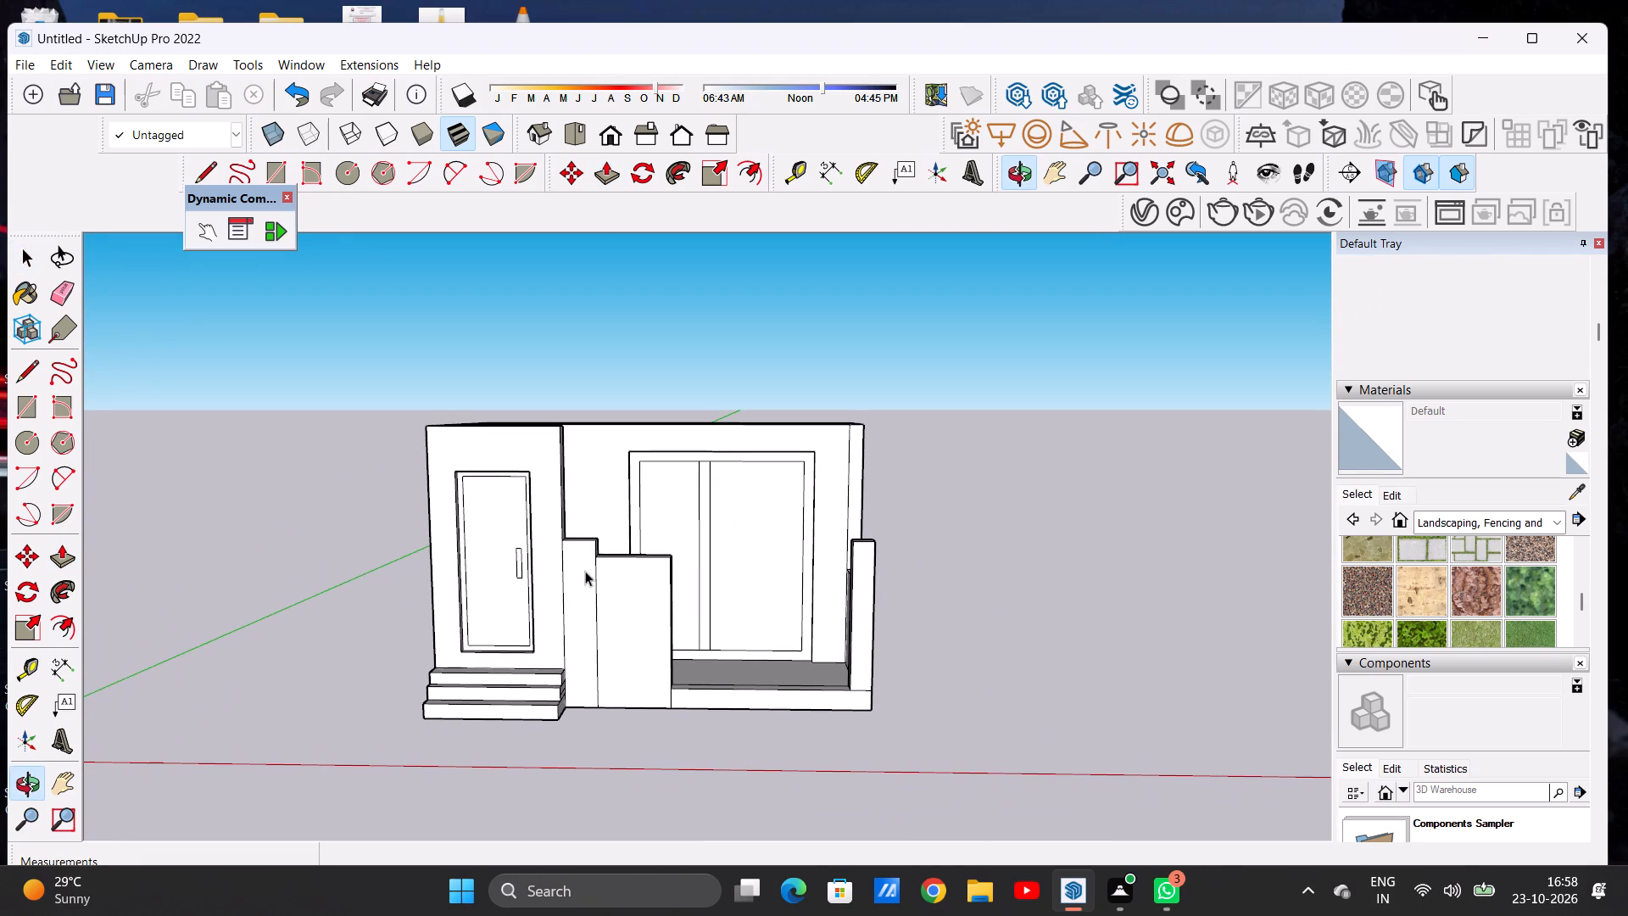
scroll(585, 593, "up", 4)
middle_click_drag(595, 615, 600, 589)
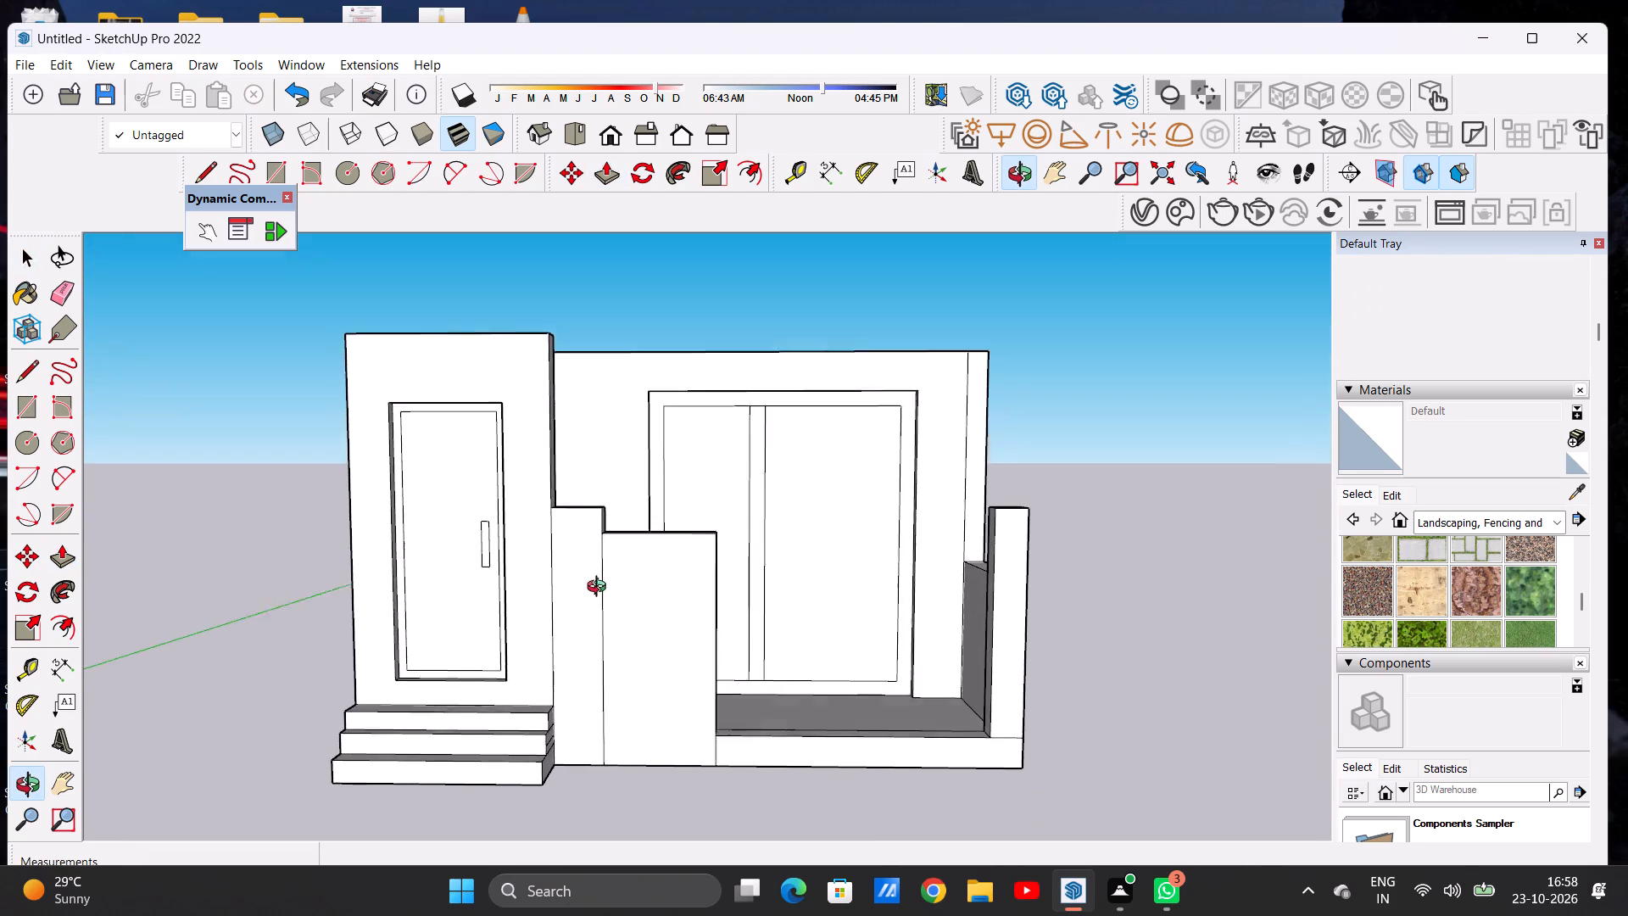
middle_click_drag(600, 589, 602, 579)
middle_click(602, 579)
scroll(678, 574, "up", 2)
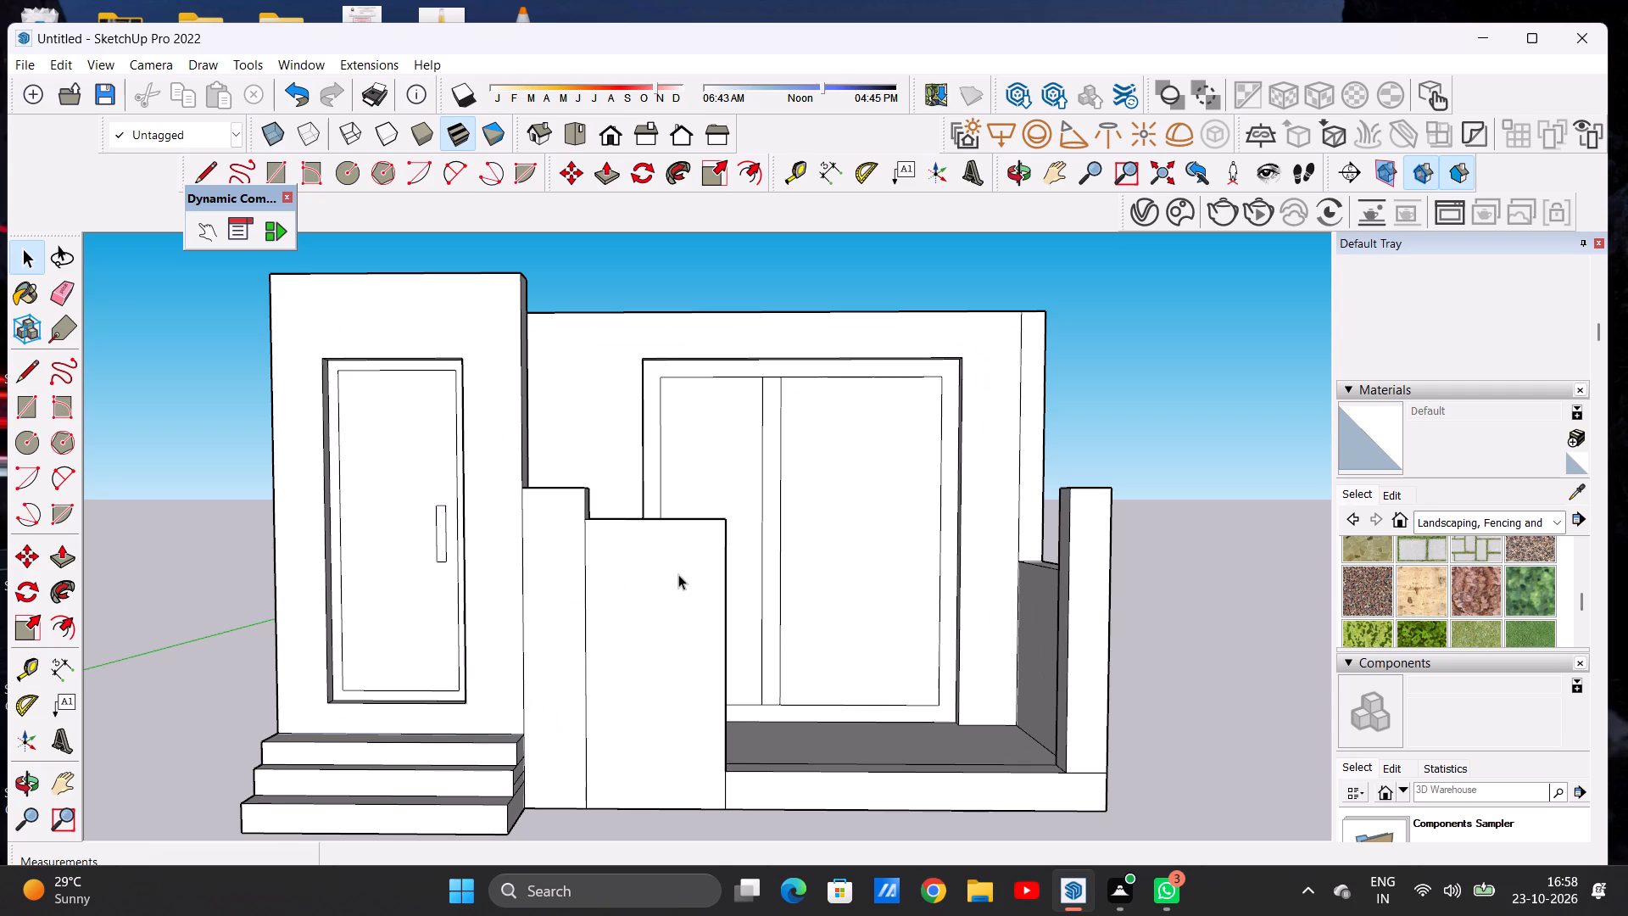
key("l")
scroll(678, 574, "up", 5)
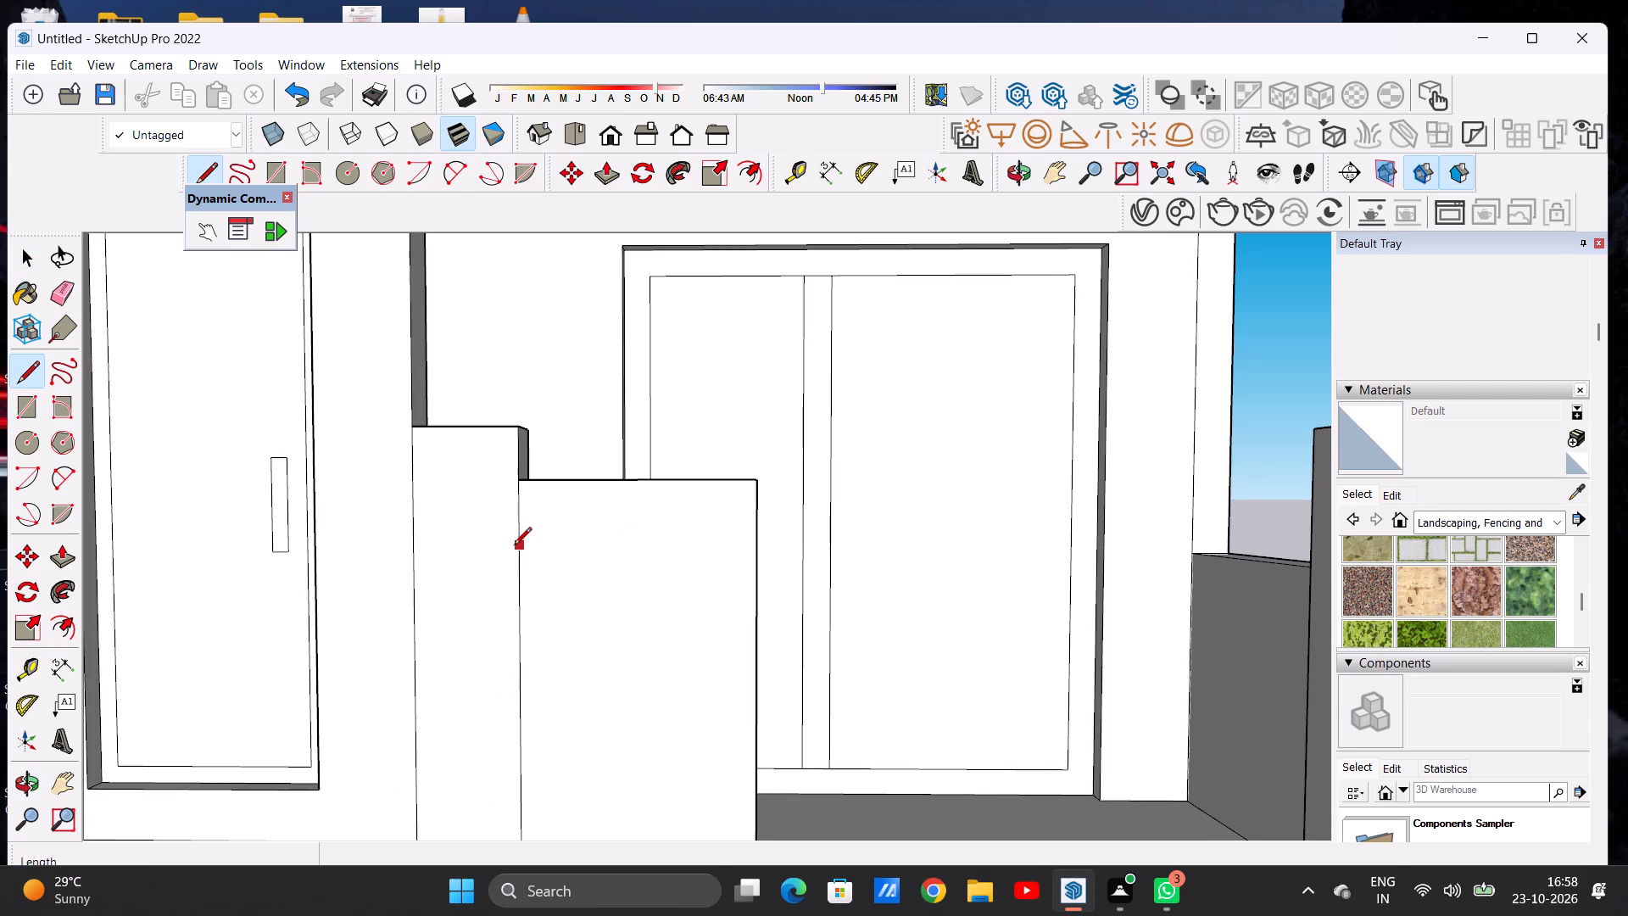
left_click(514, 546)
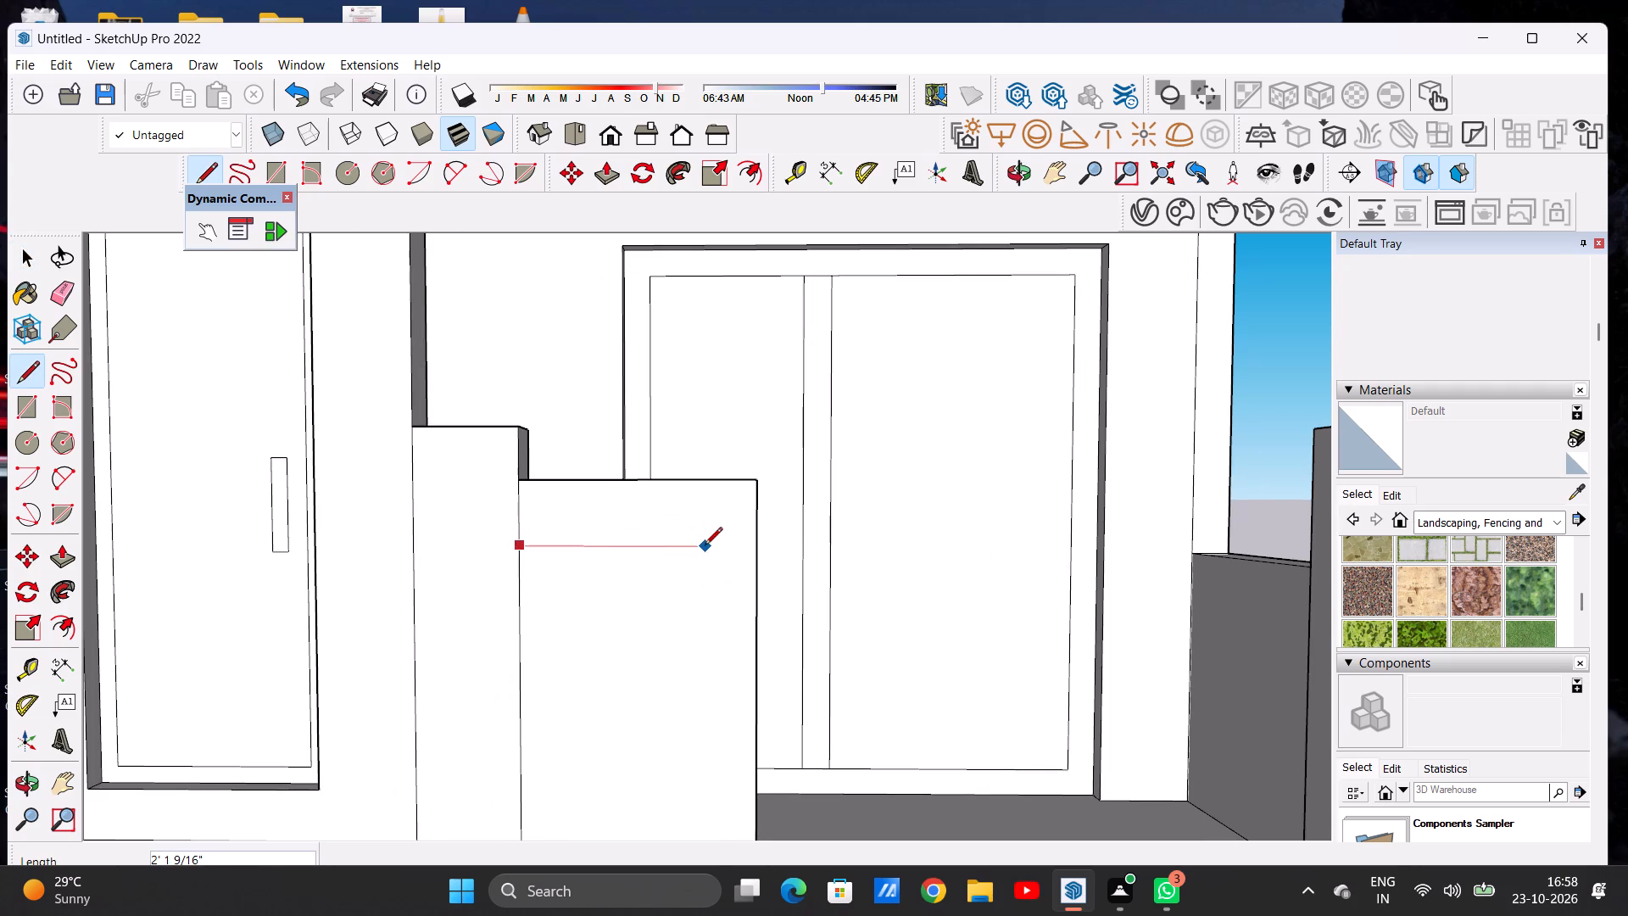
left_click(701, 546)
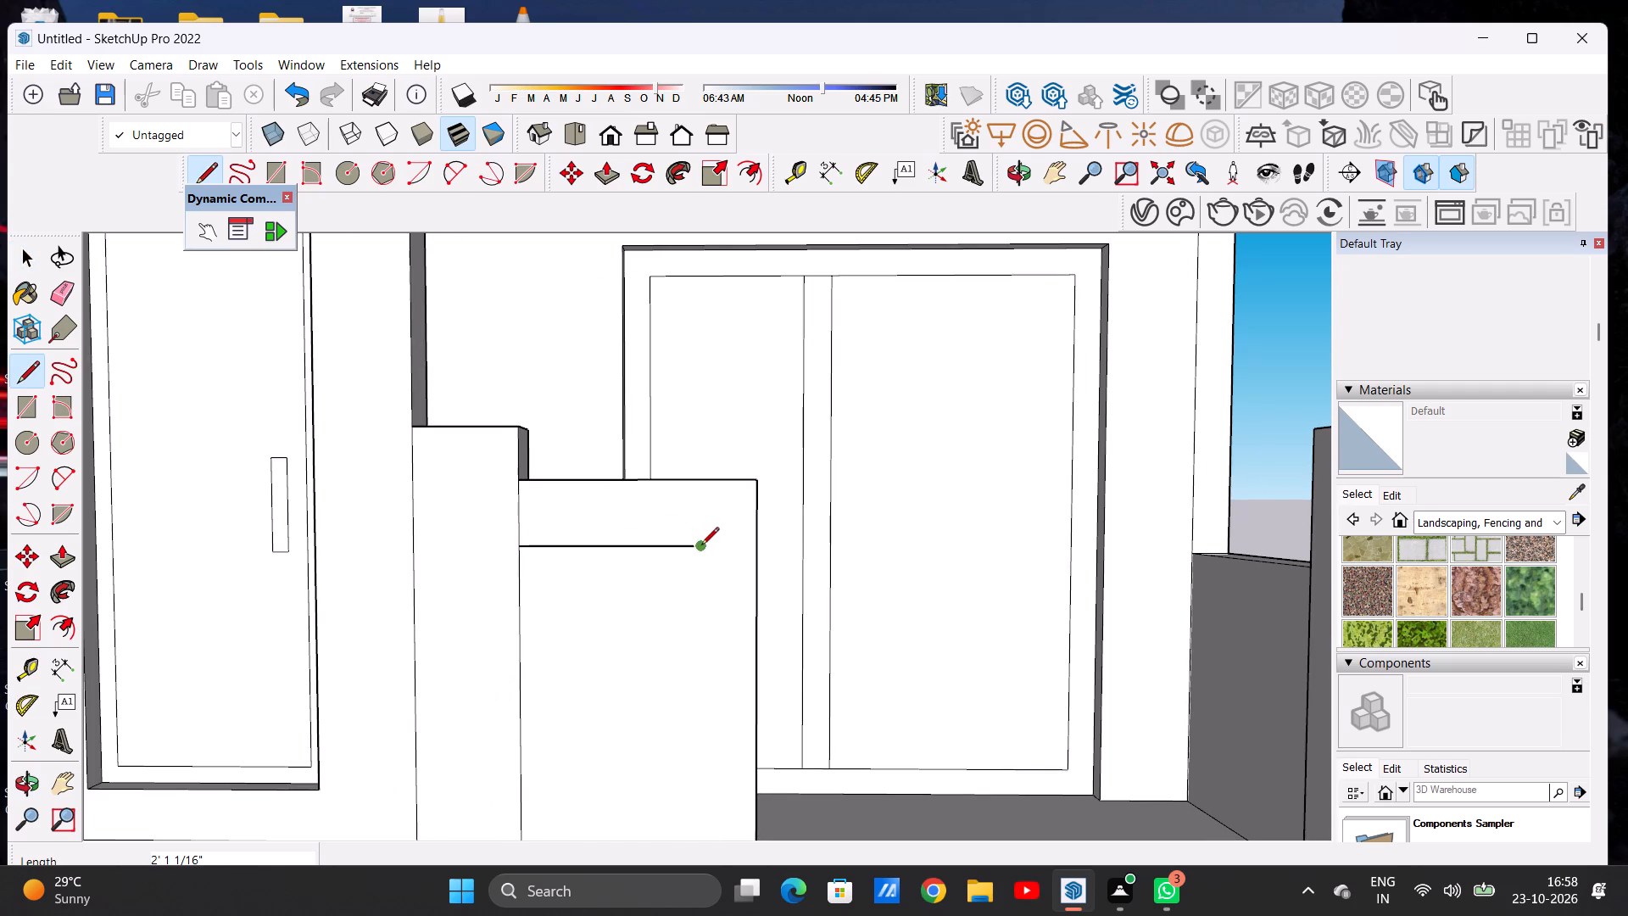
scroll(717, 584, "down", 11)
scroll(706, 717, "up", 6)
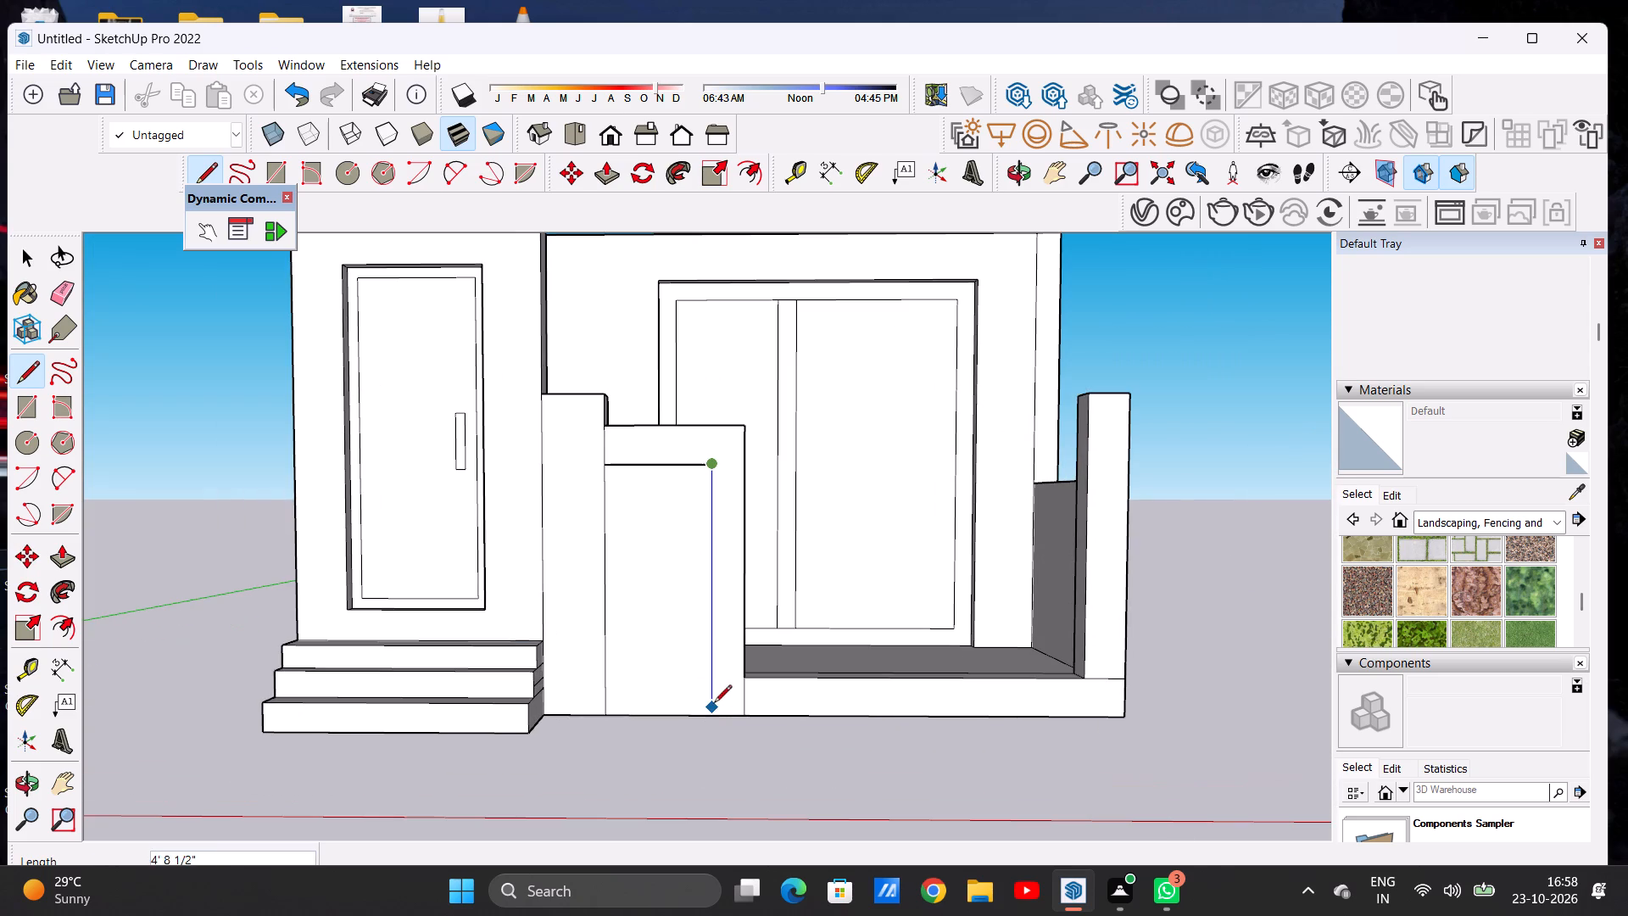
left_click(716, 716)
key("space")
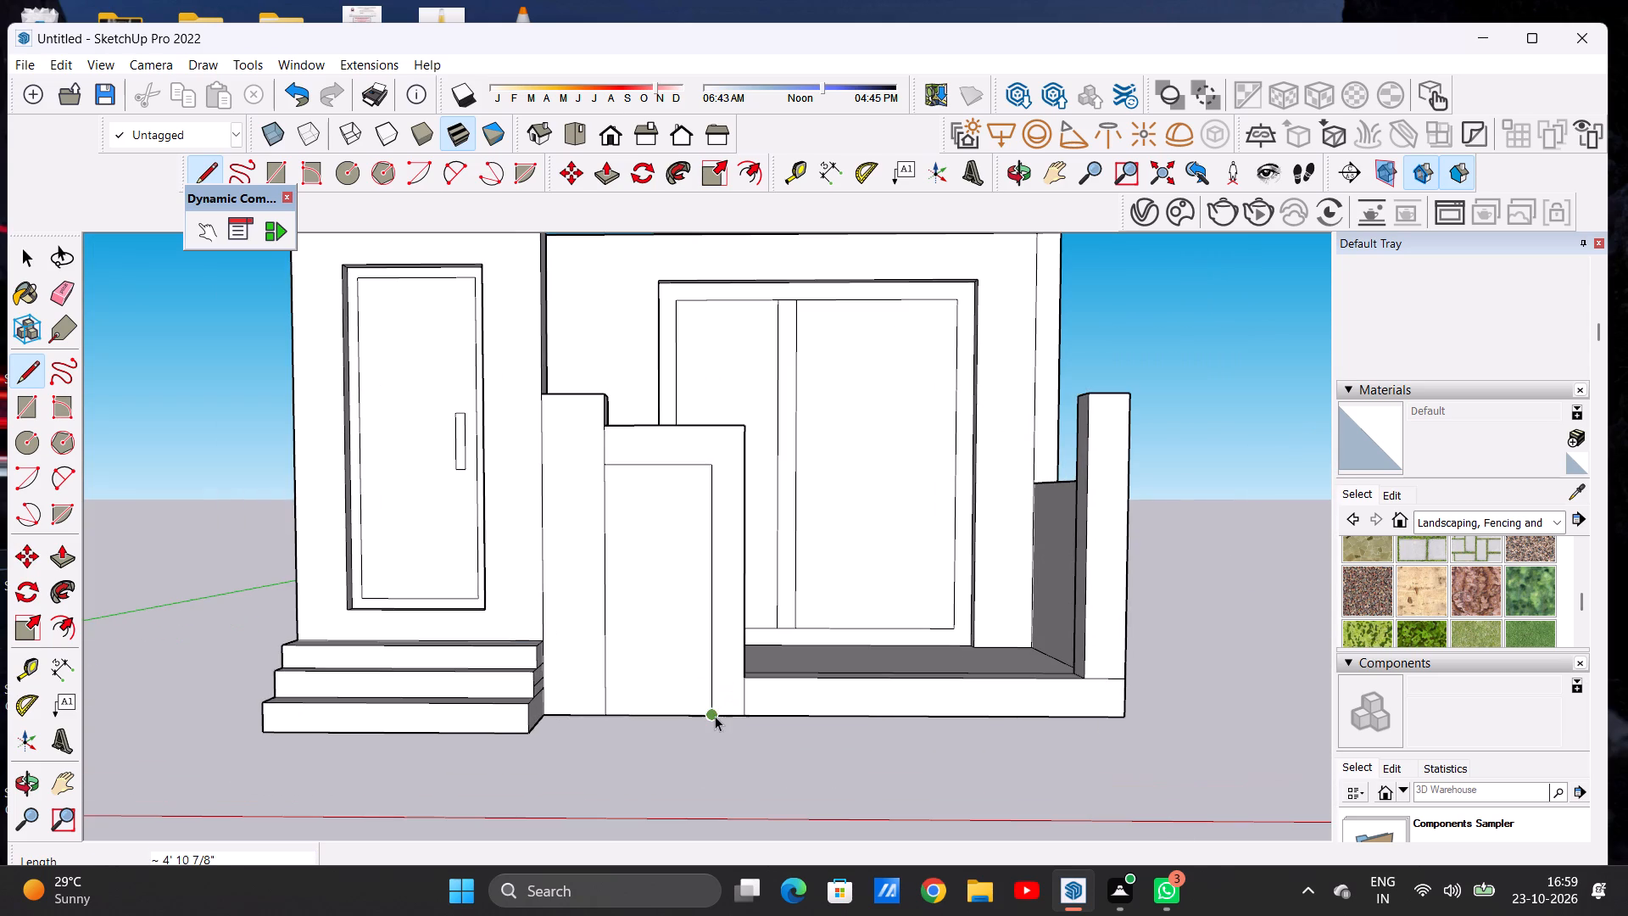
Push/Pull the outlined panel on the lower parapet section 6" inward.
scroll(559, 699, "down", 6)
scroll(616, 577, "up", 1)
scroll(616, 577, "down", 2)
scroll(616, 577, "up", 2)
middle_click_drag(628, 586, 610, 616)
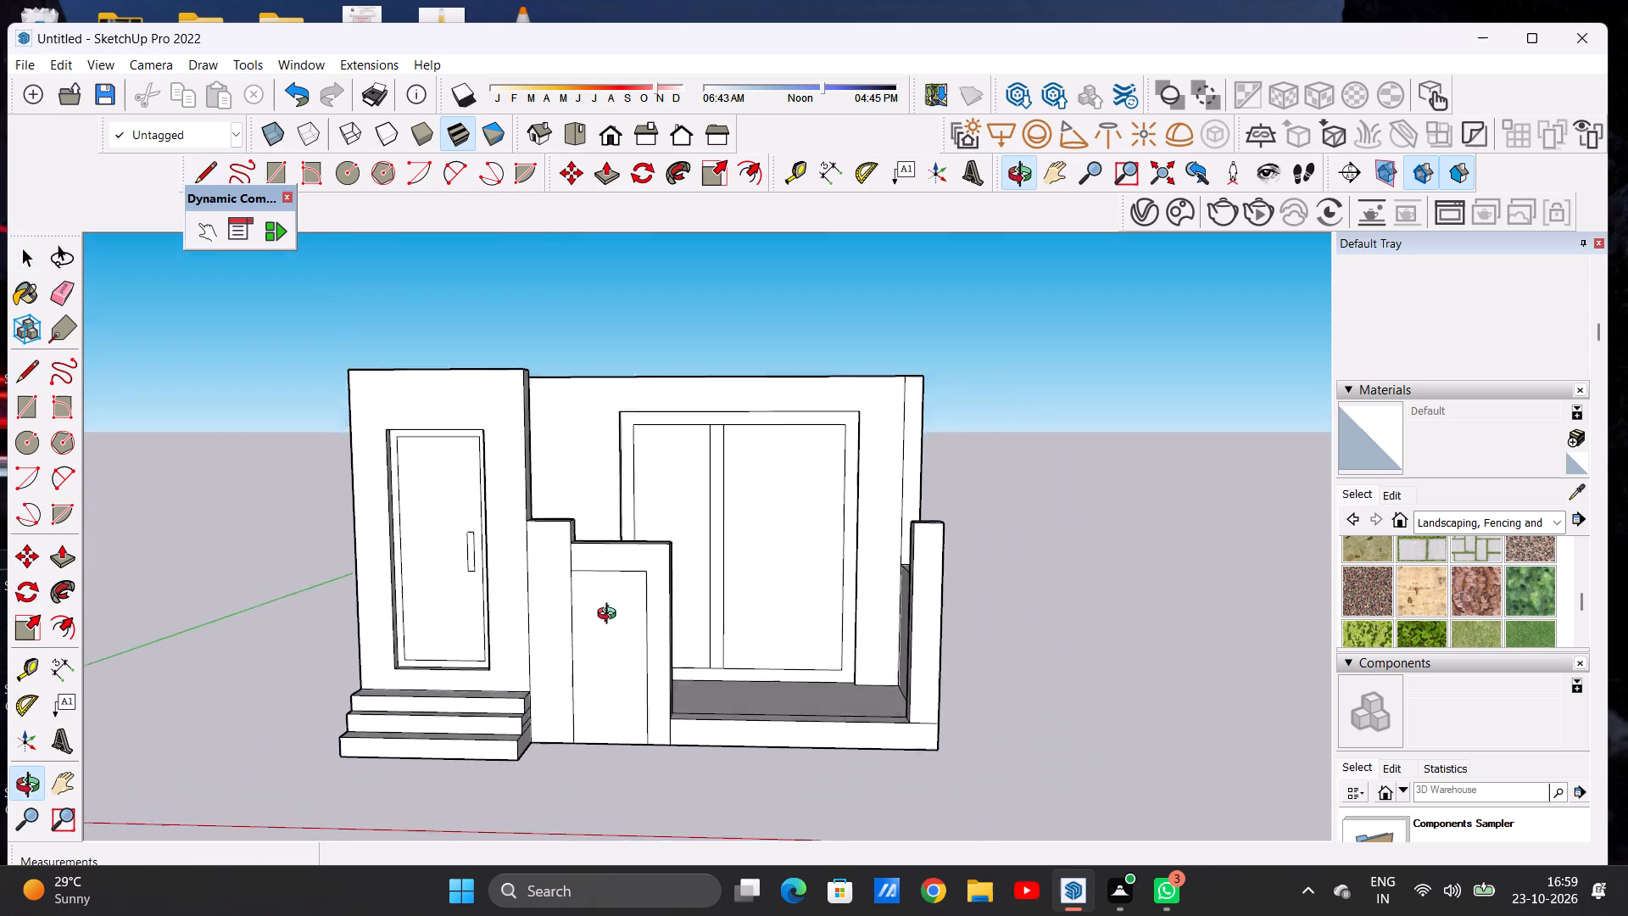
middle_click_drag(610, 616, 606, 649)
middle_click(606, 649)
scroll(611, 597, "up", 6)
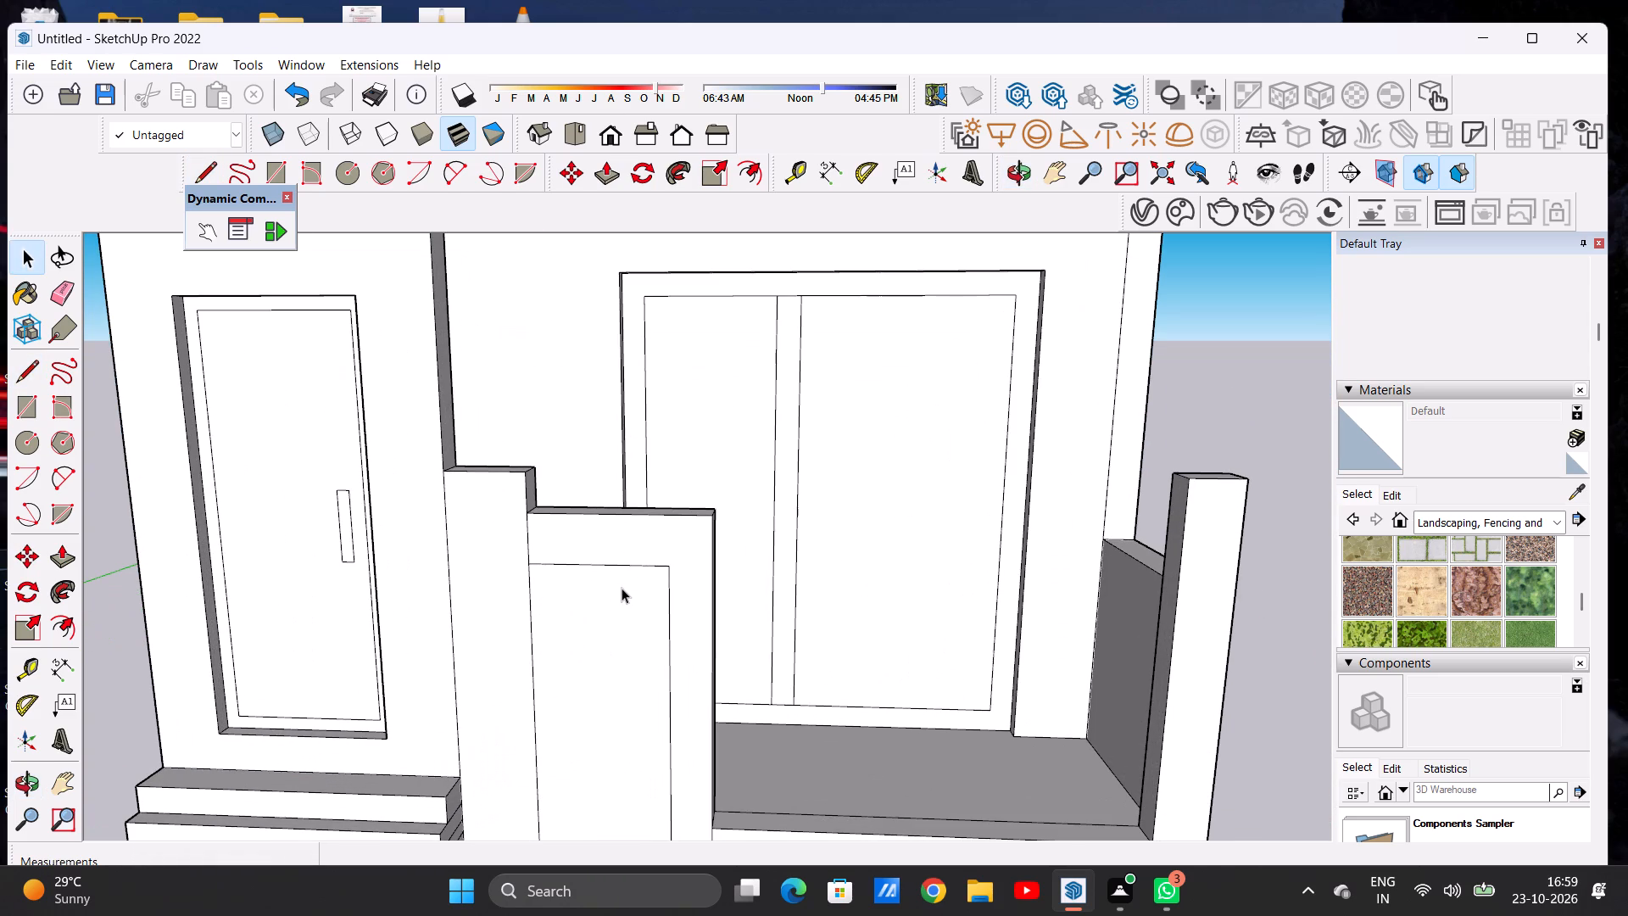
key("p")
scroll(609, 640, "up", 4)
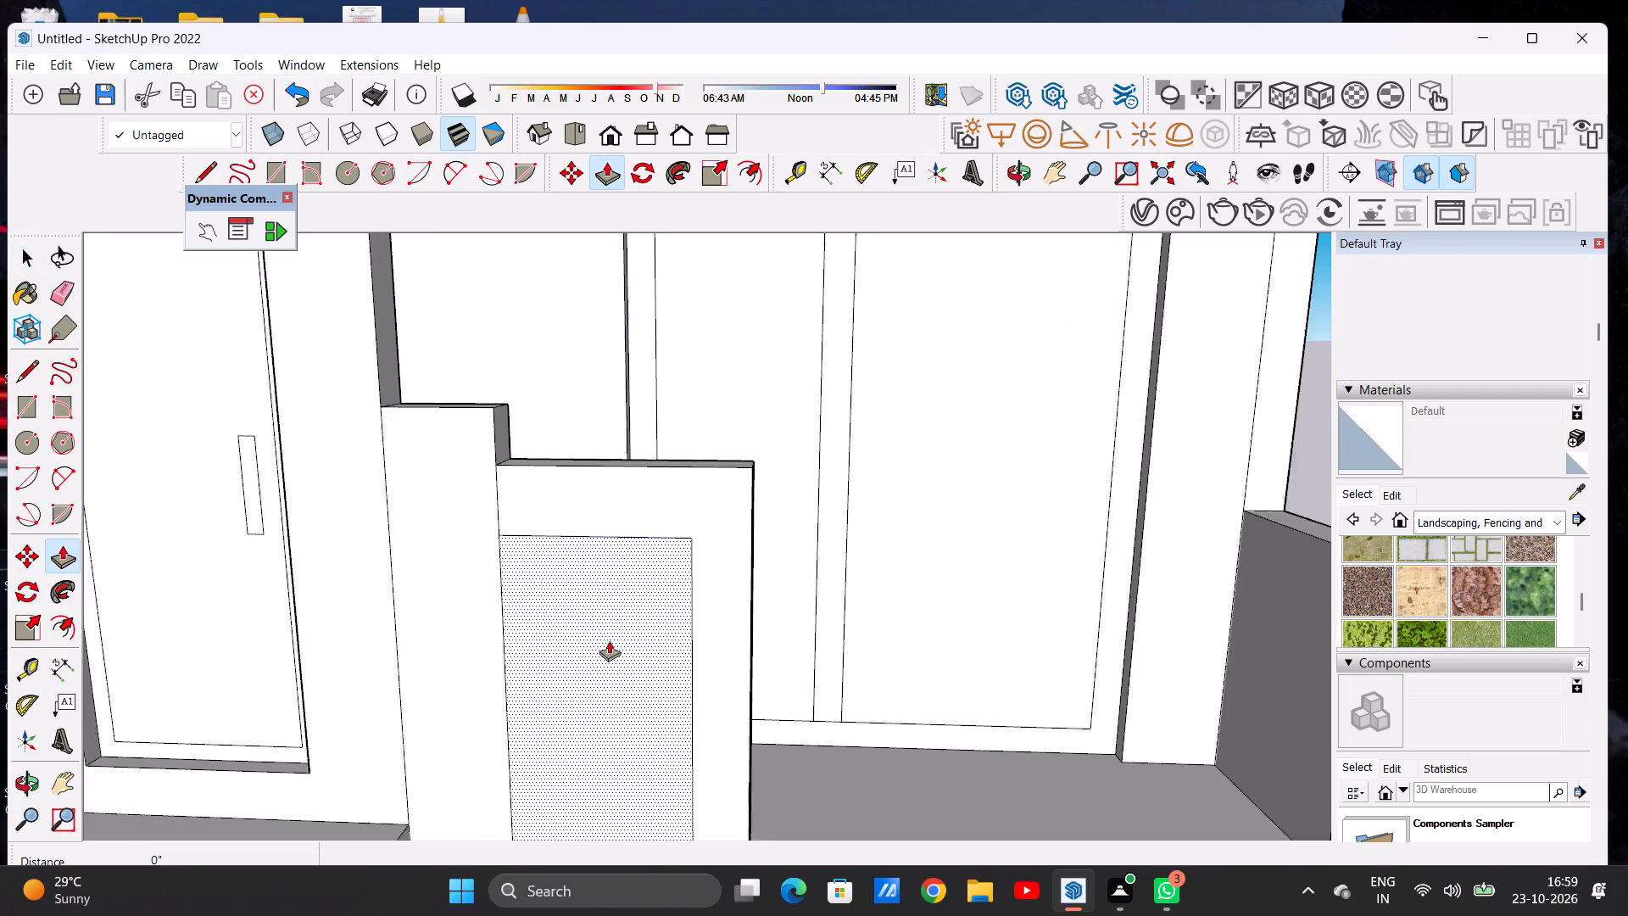
left_click(609, 640)
left_click(615, 624)
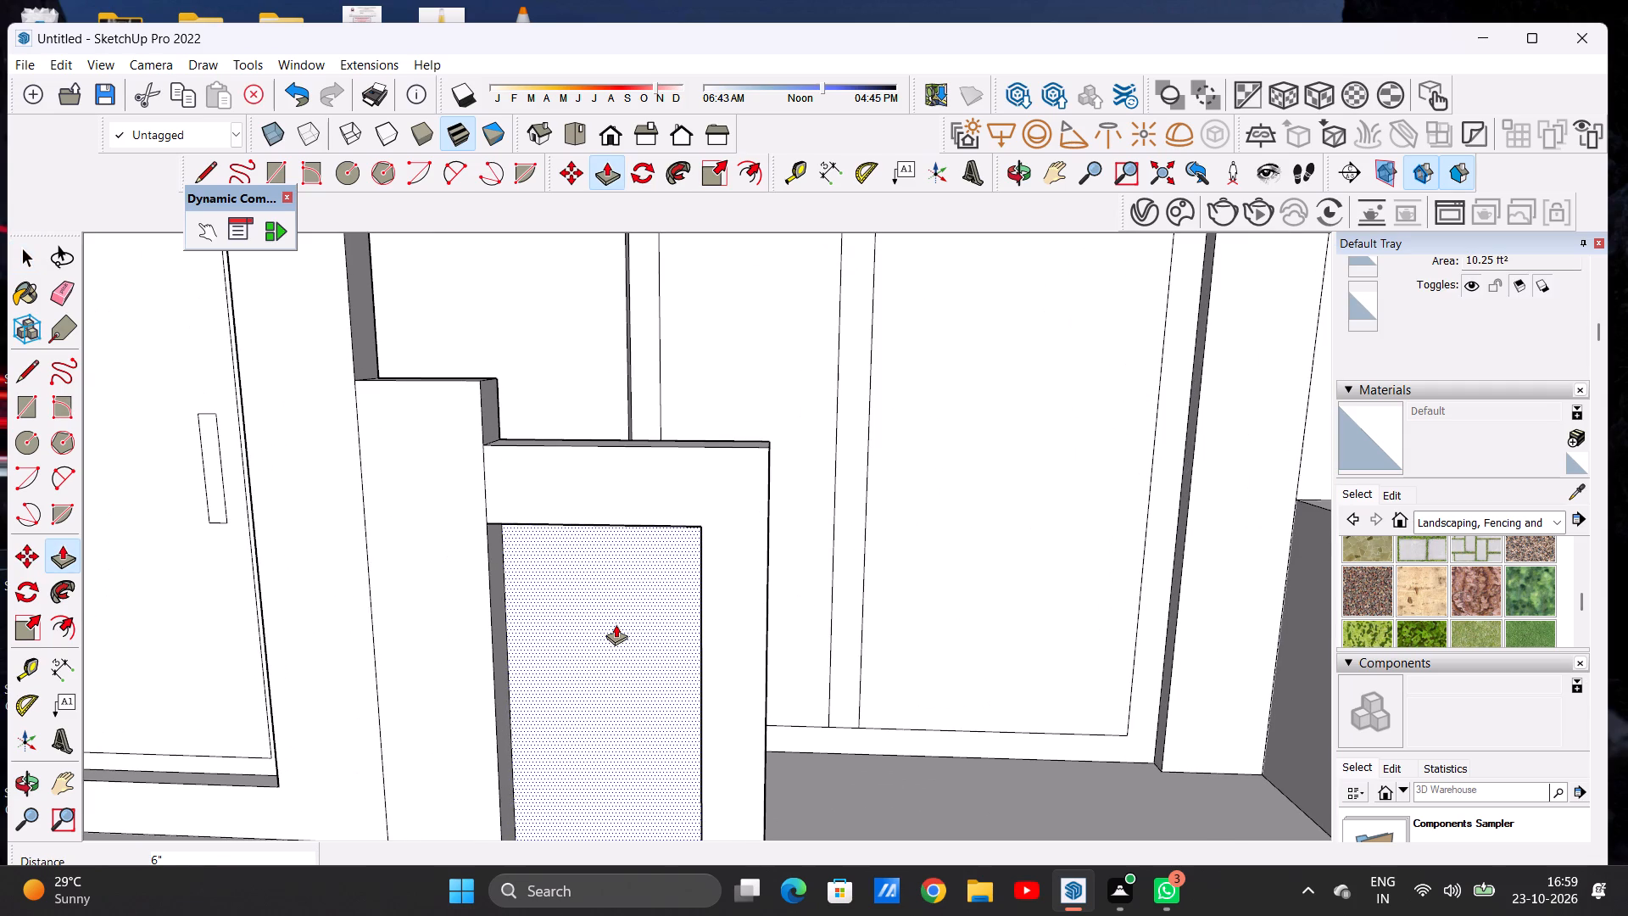
key("space")
Draw a horizontal line about 1' 2 5/8" long across the taller parapet strip, continuing the lower section's top edge to the entrance block.
scroll(536, 556, "down", 12)
scroll(610, 522, "up", 1)
scroll(611, 528, "down", 1)
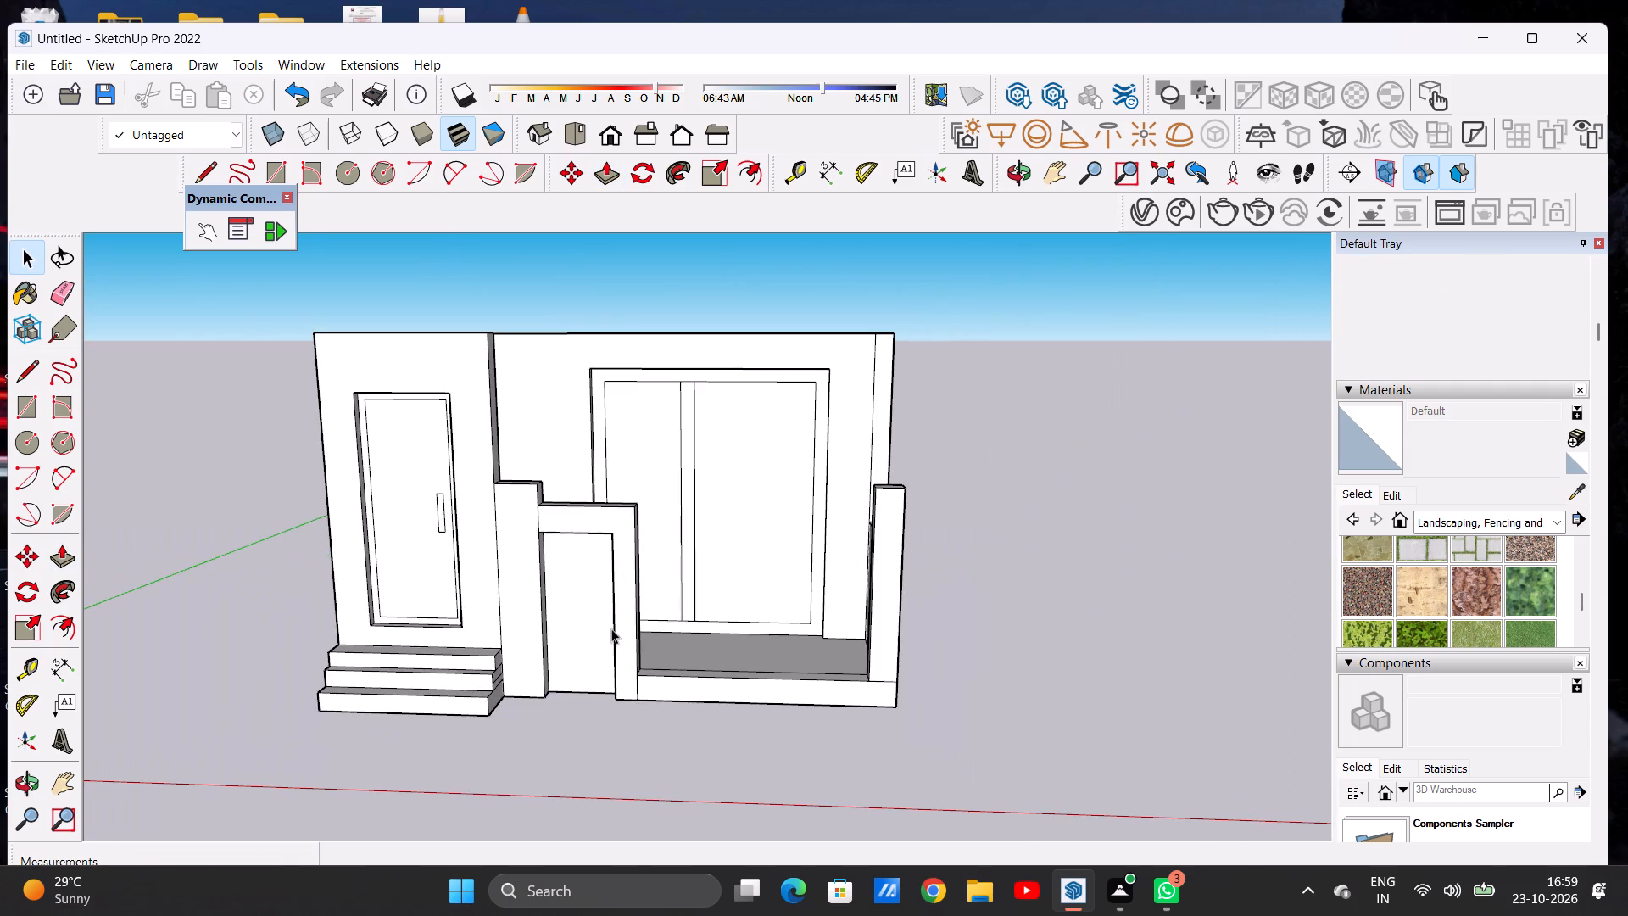
middle_click_drag(607, 637, 616, 592)
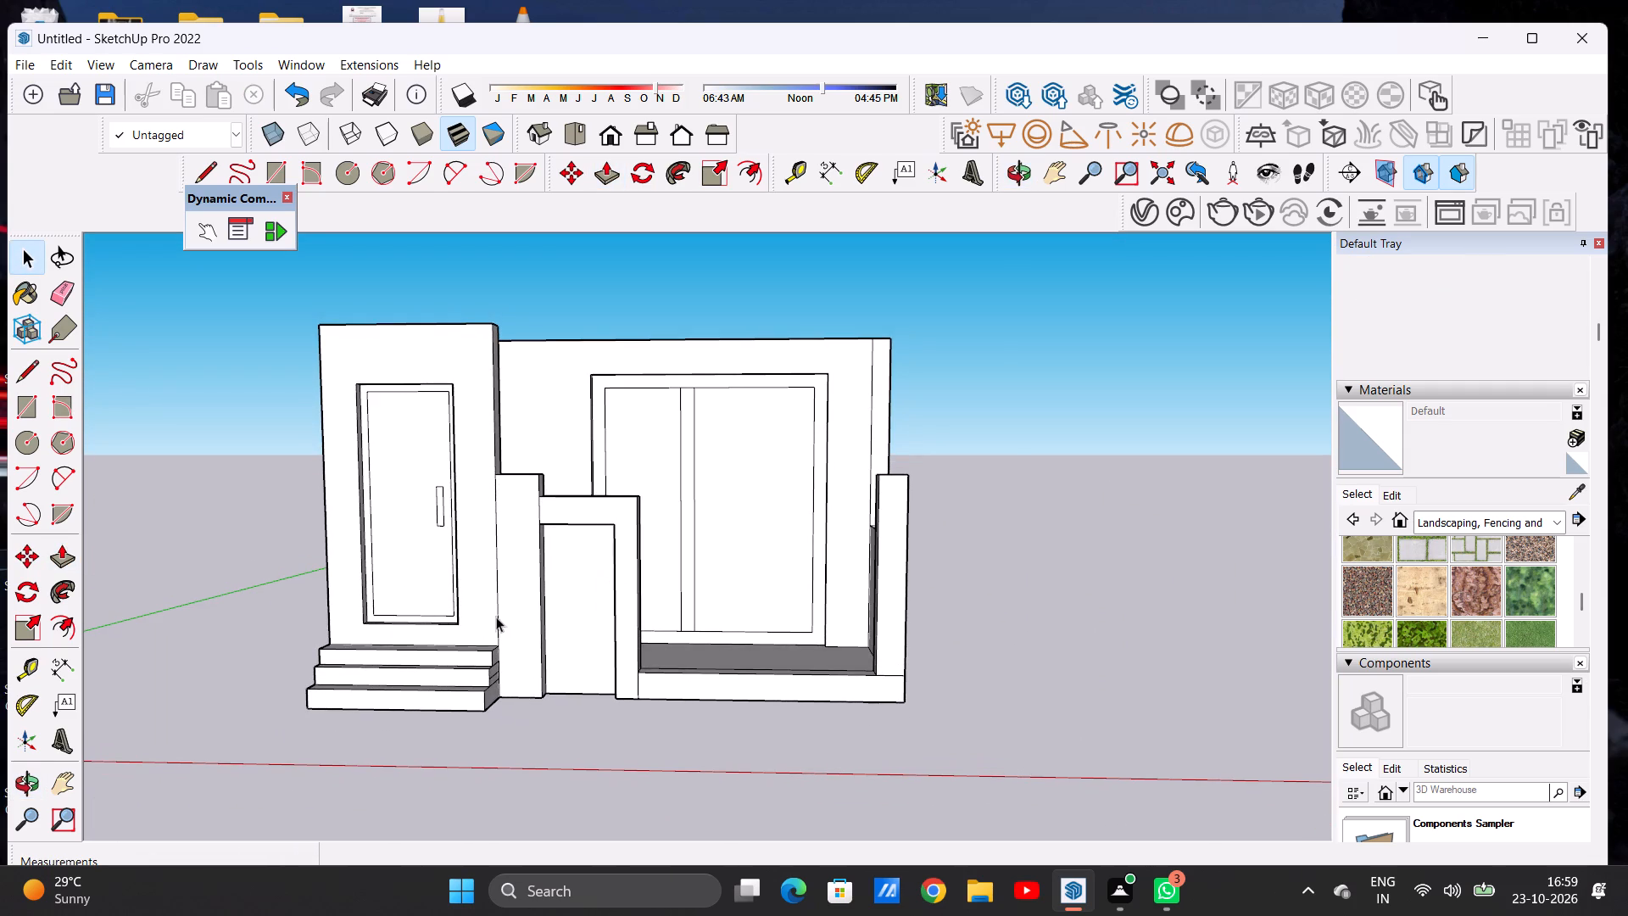
scroll(495, 640, "up", 5)
middle_click_drag(519, 611, 553, 609)
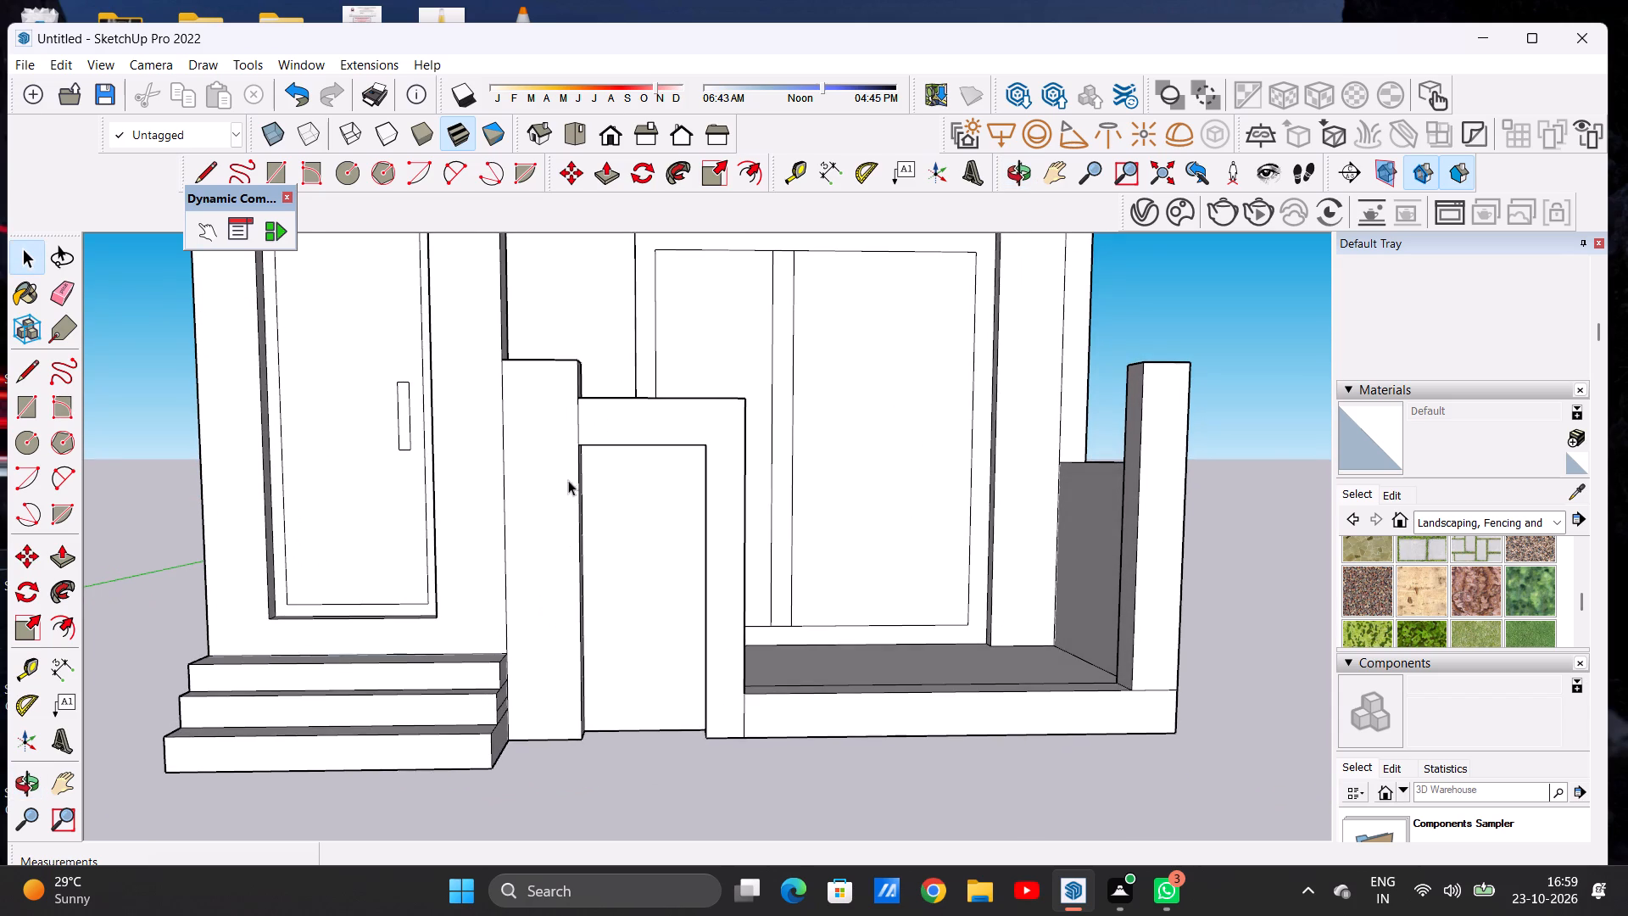
scroll(537, 404, "up", 4)
key("l")
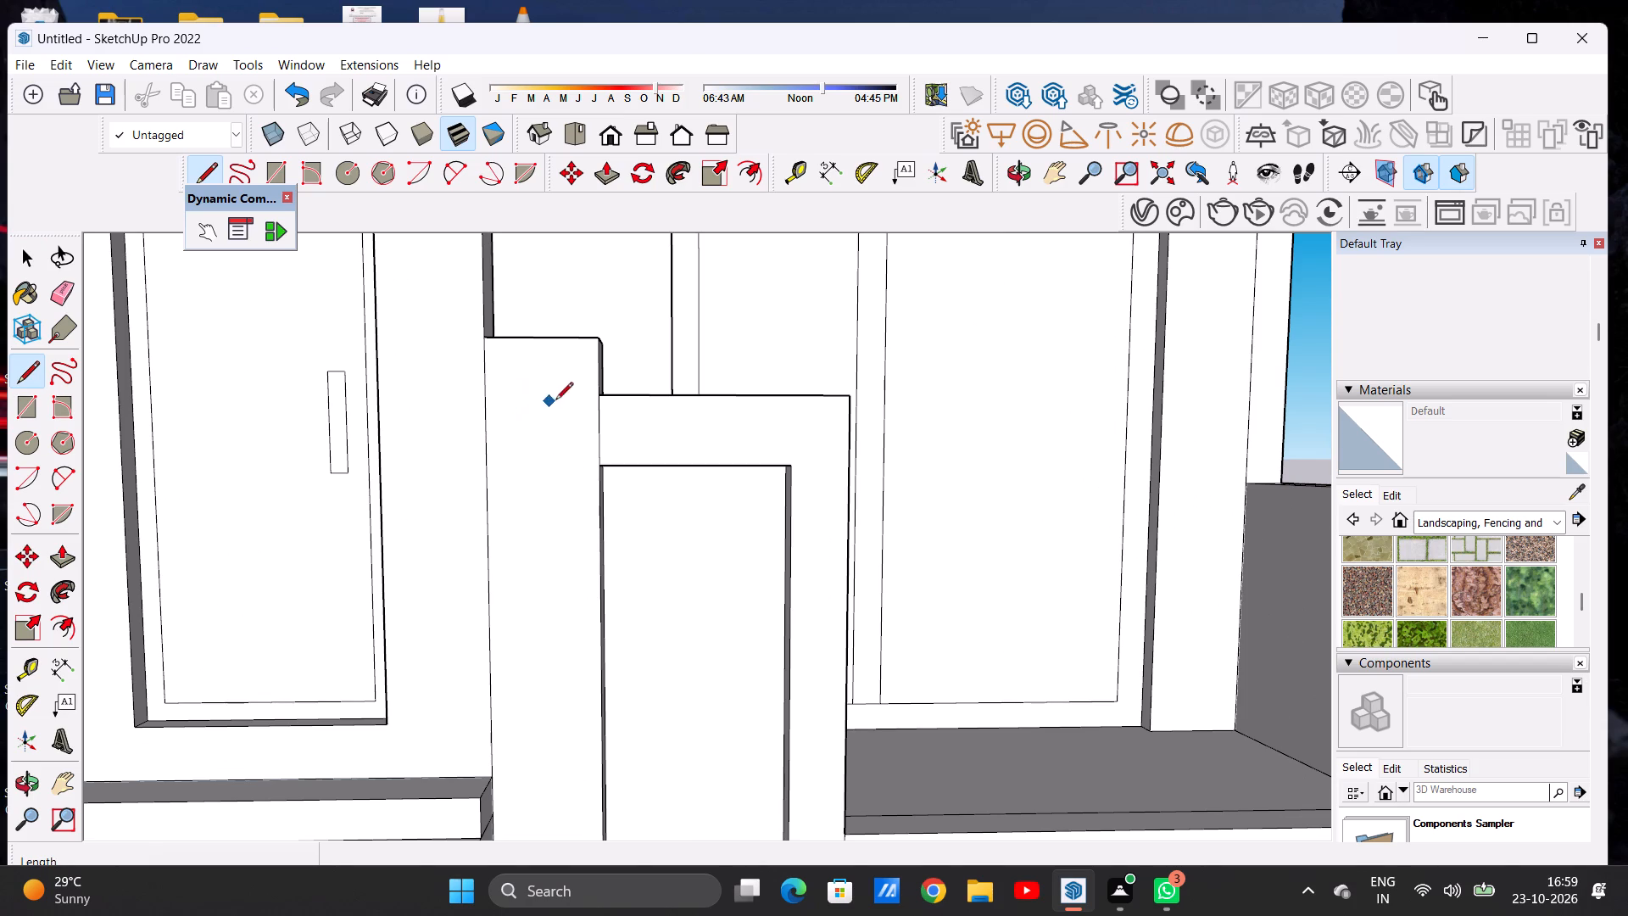
left_click(610, 397)
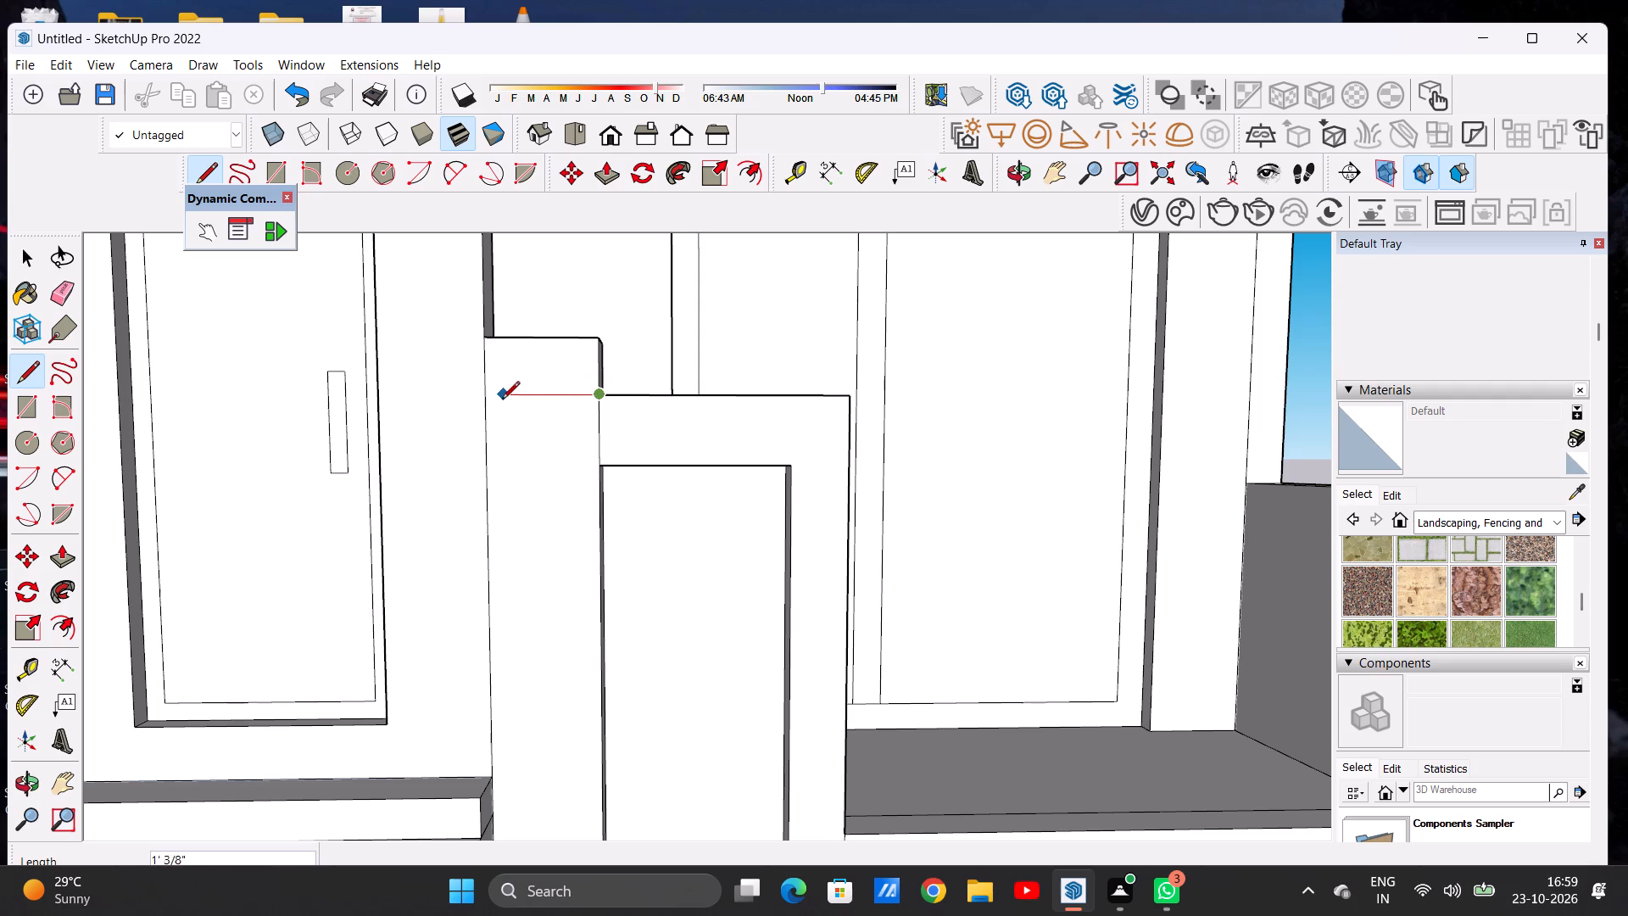
left_click(488, 399)
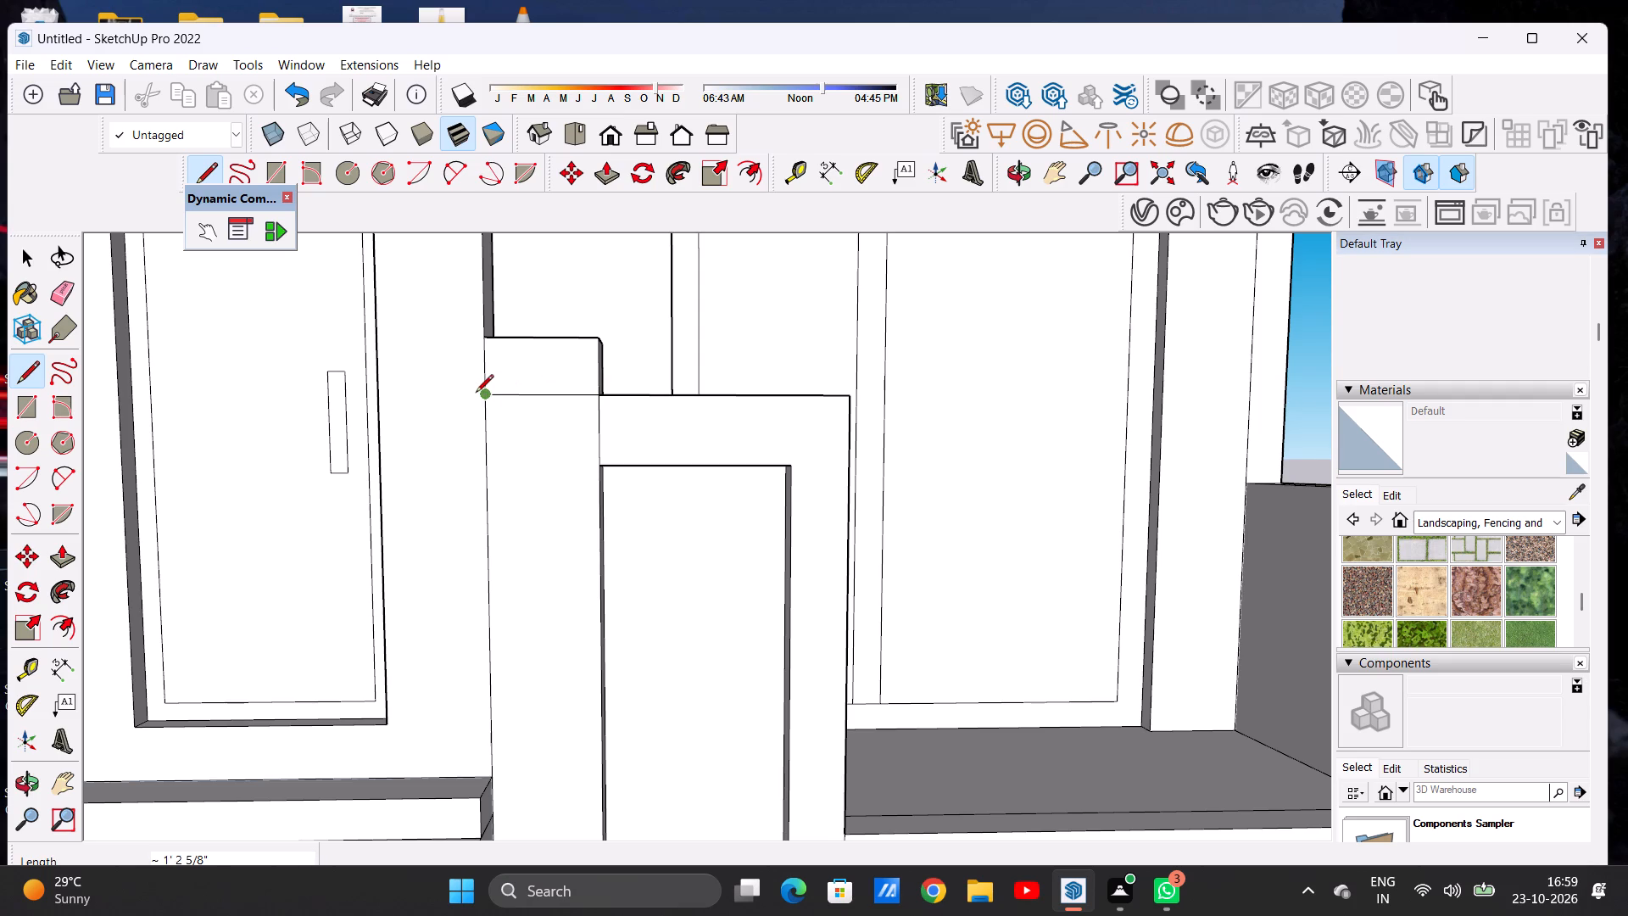
Draw a horizontal line about 1' 2 5/8" long across the taller parapet strip, continuing the recessed panel's top edge to the entrance block.
scroll(477, 387, "down", 5)
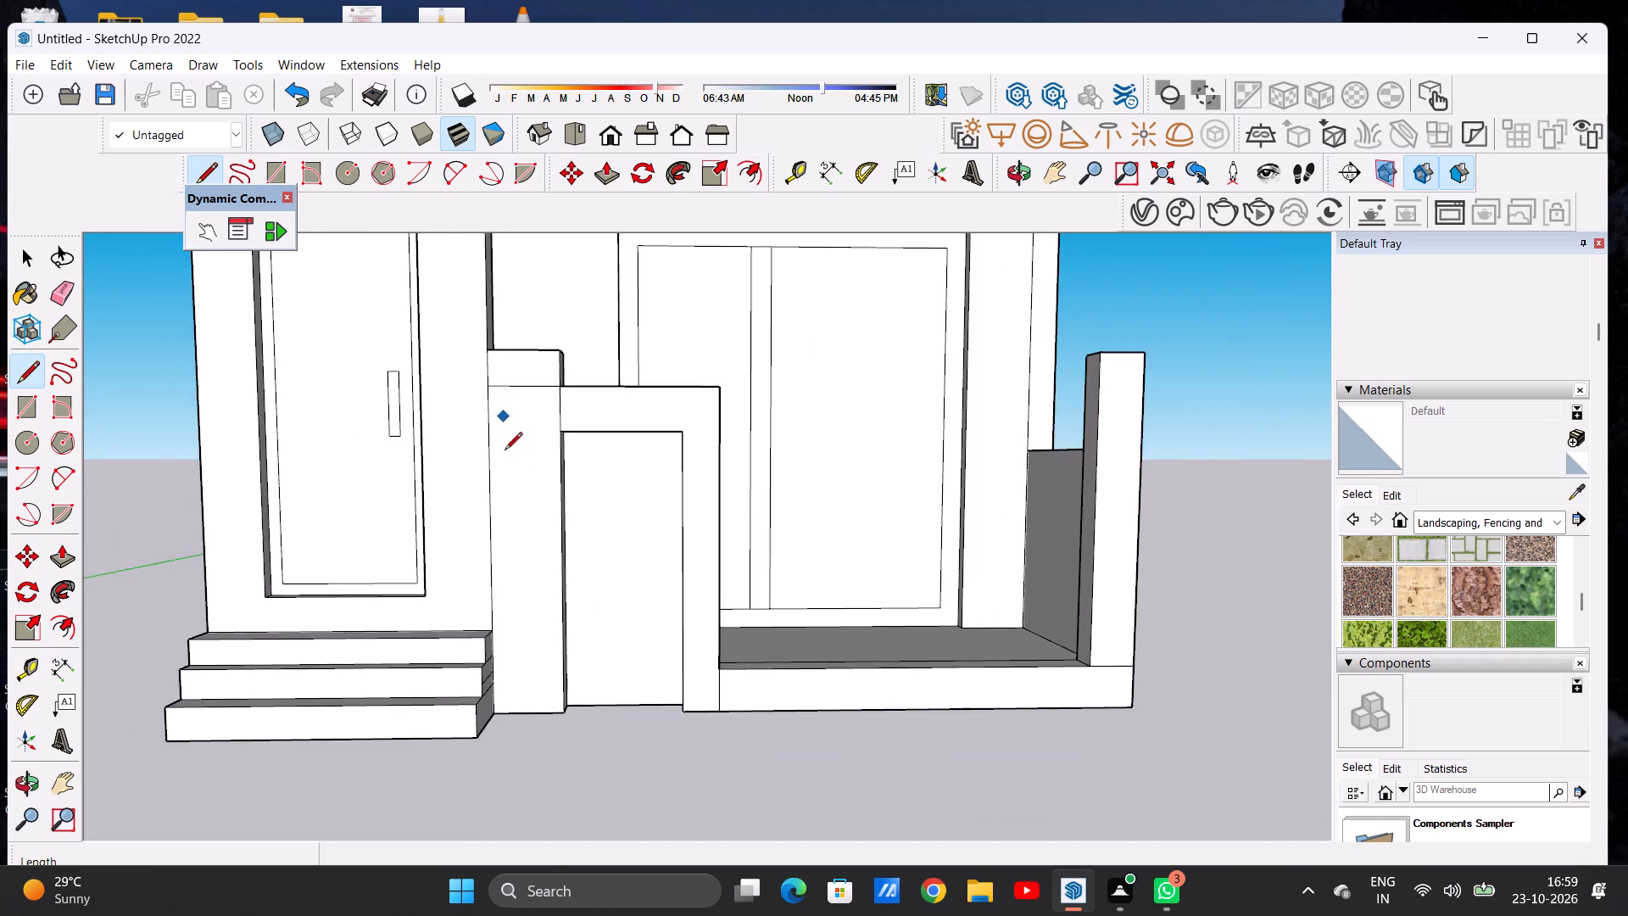
scroll(506, 479, "up", 3)
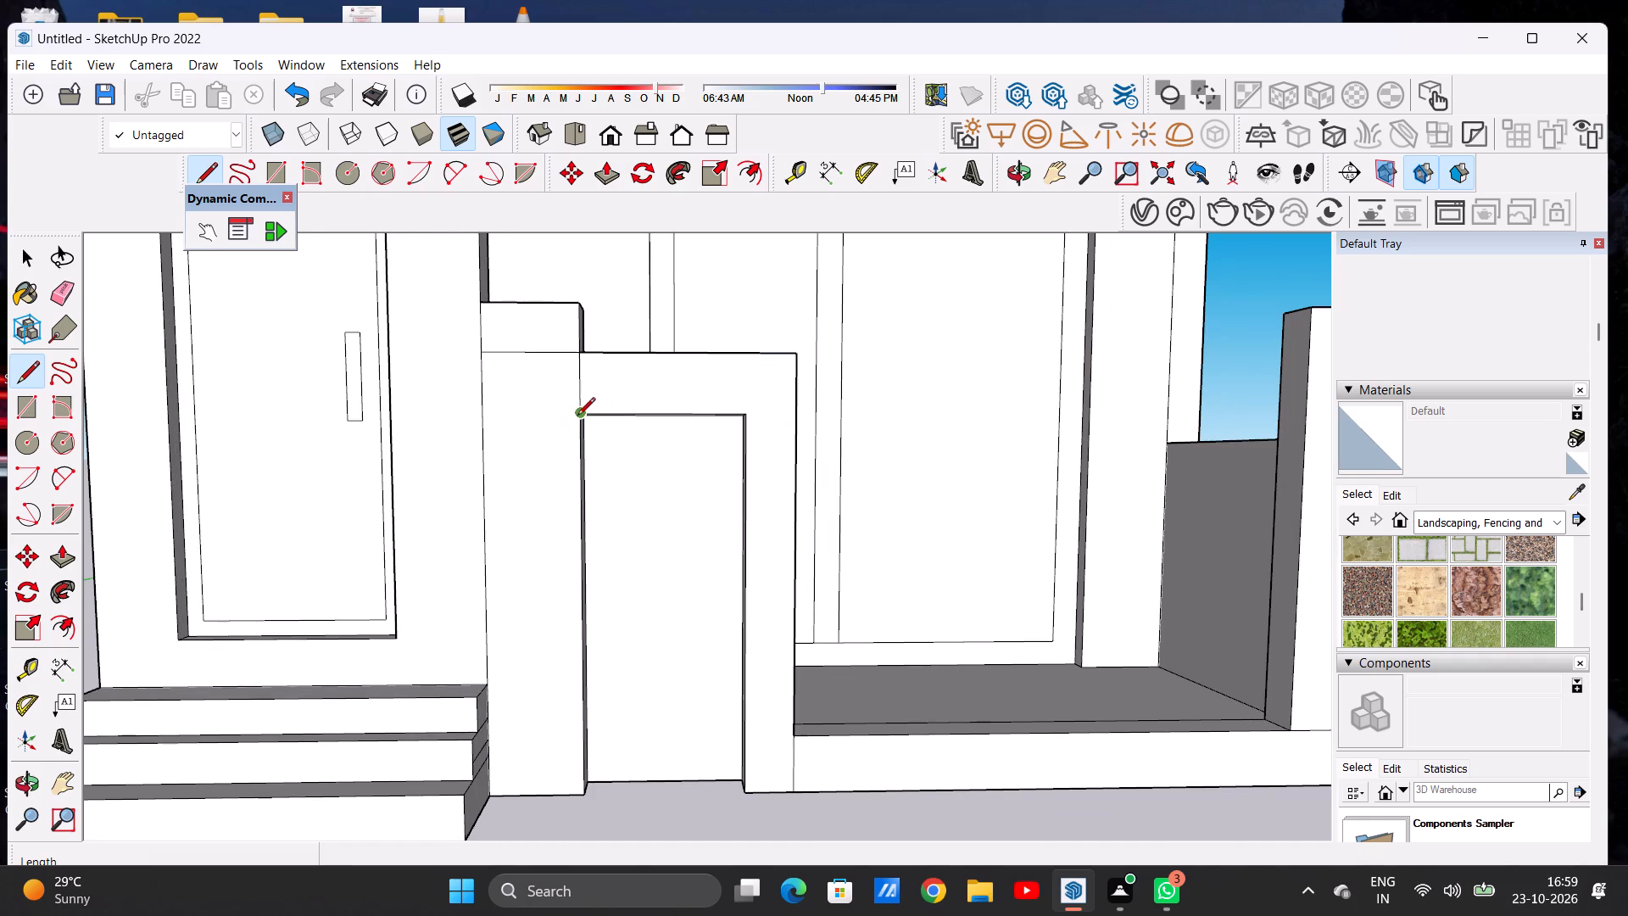
left_click(577, 416)
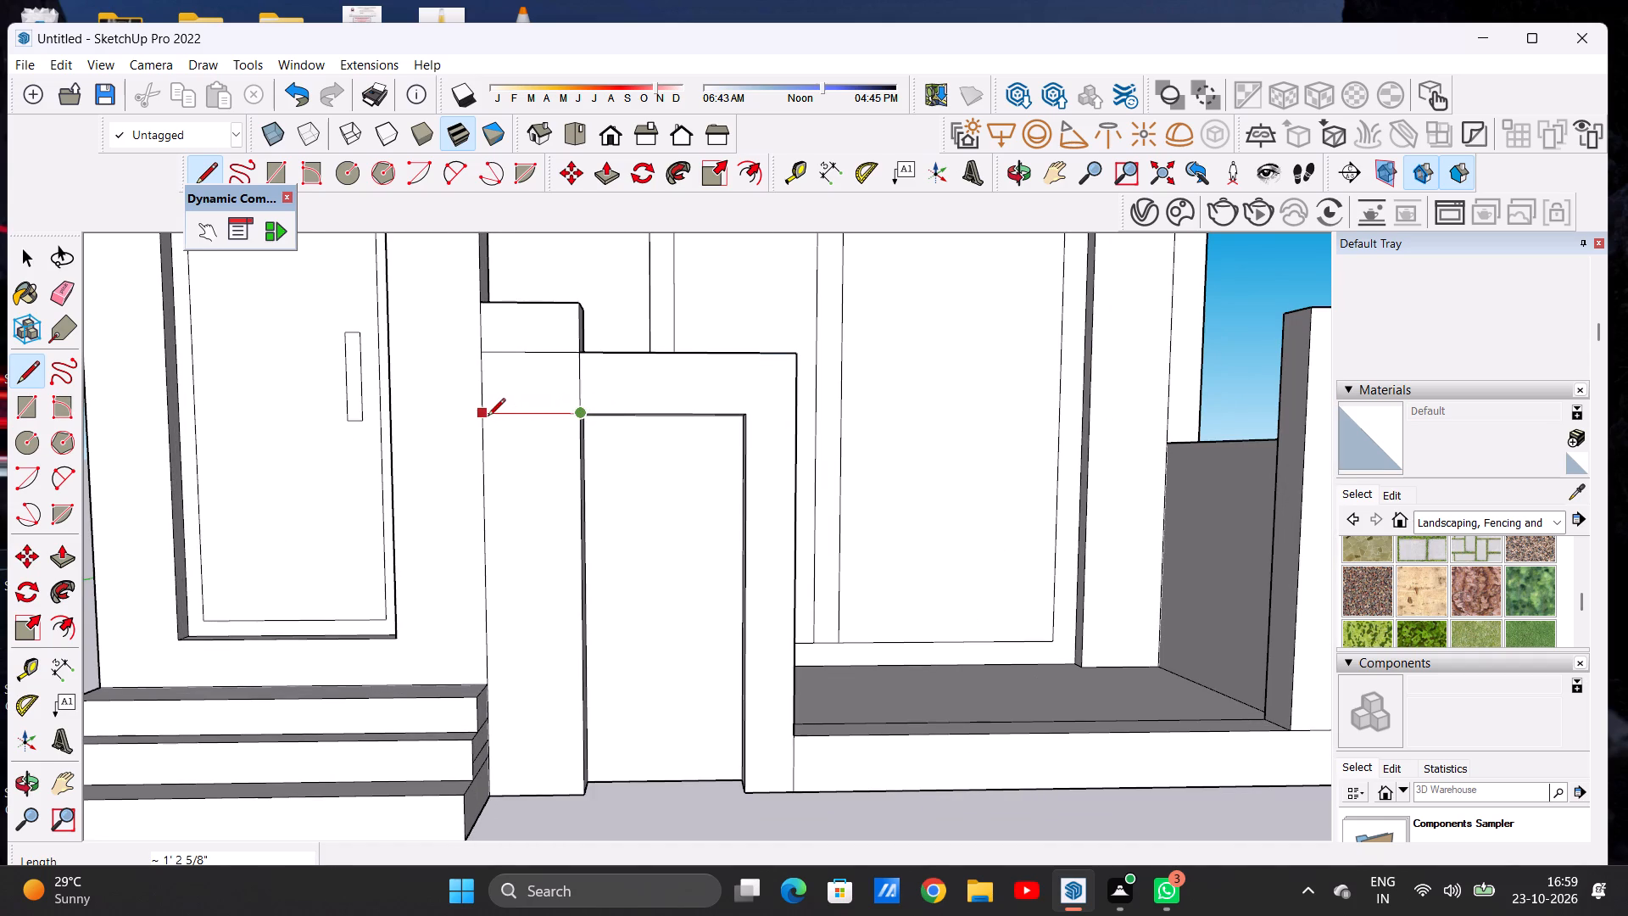
left_click(486, 414)
scroll(561, 366, "down", 9)
scroll(566, 444, "up", 1)
scroll(566, 445, "down", 1)
scroll(566, 445, "up", 6)
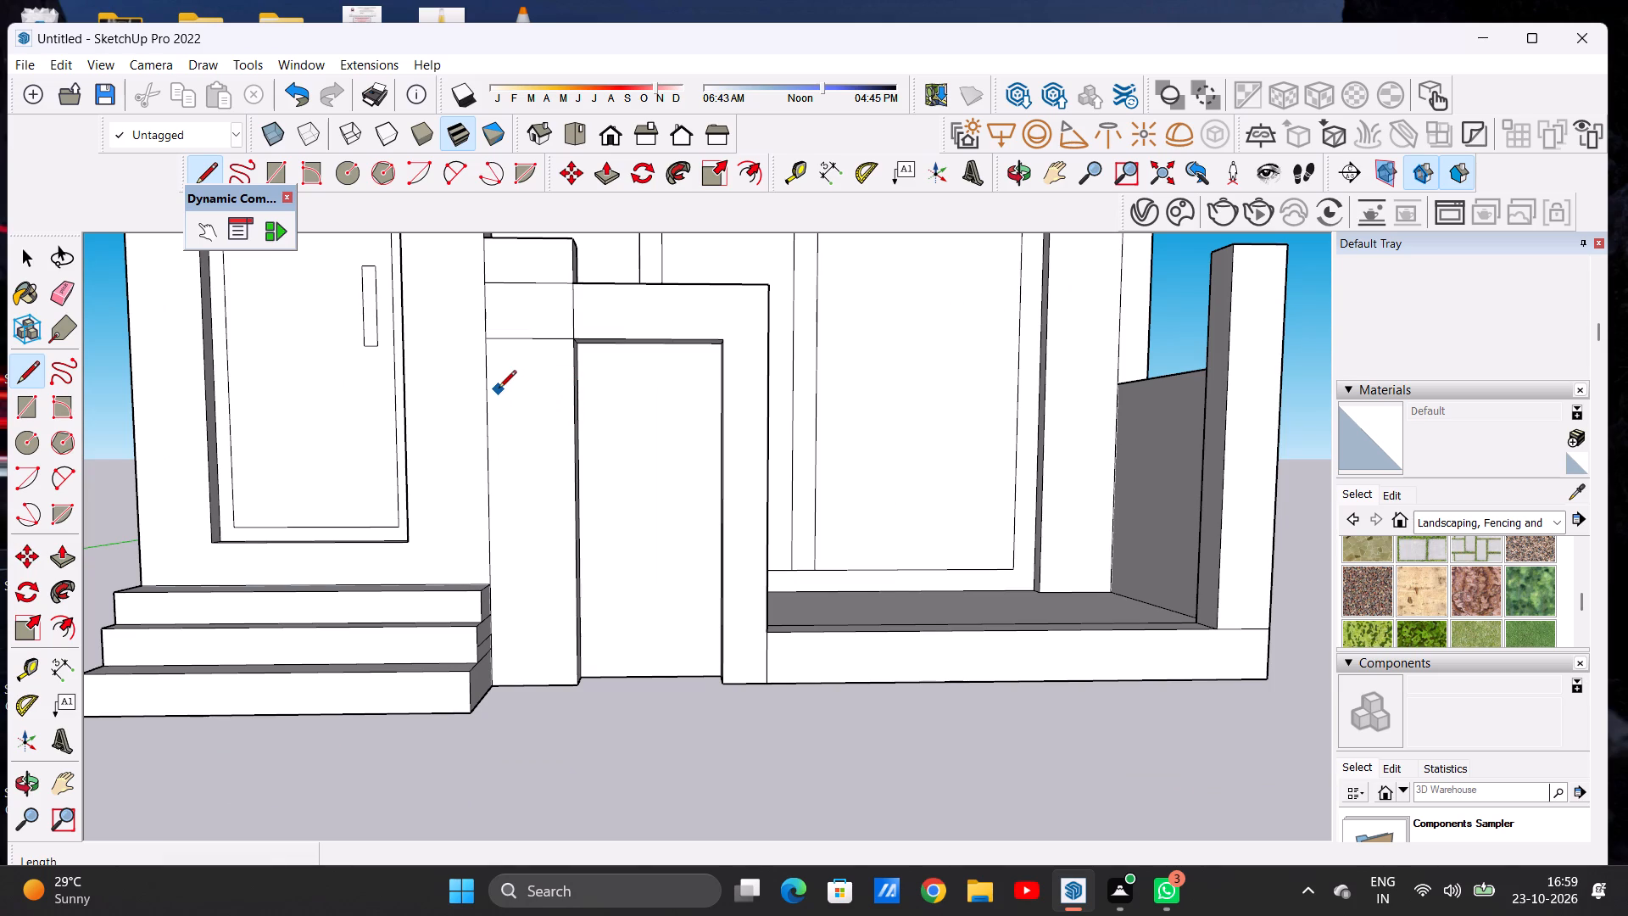
key("space")
Draw another horizontal line about 1' 2 5/8" long across the strip, slightly above the line continuing the lower section's top edge.
scroll(478, 390, "down", 3)
scroll(527, 308, "up", 7)
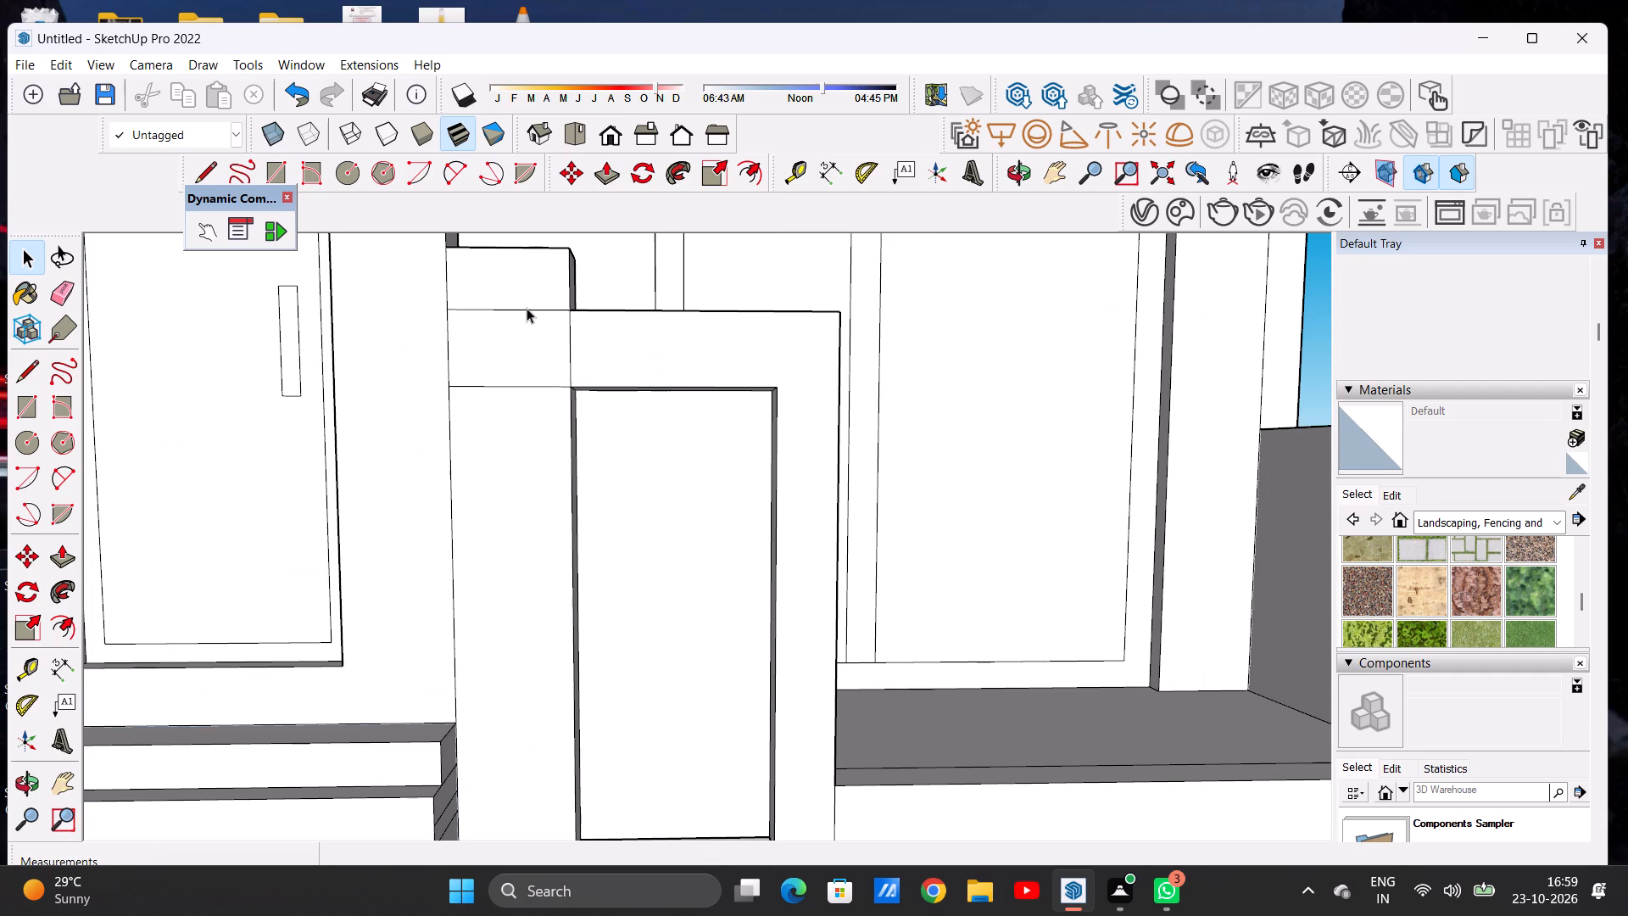
scroll(561, 300, "up", 4)
key("l")
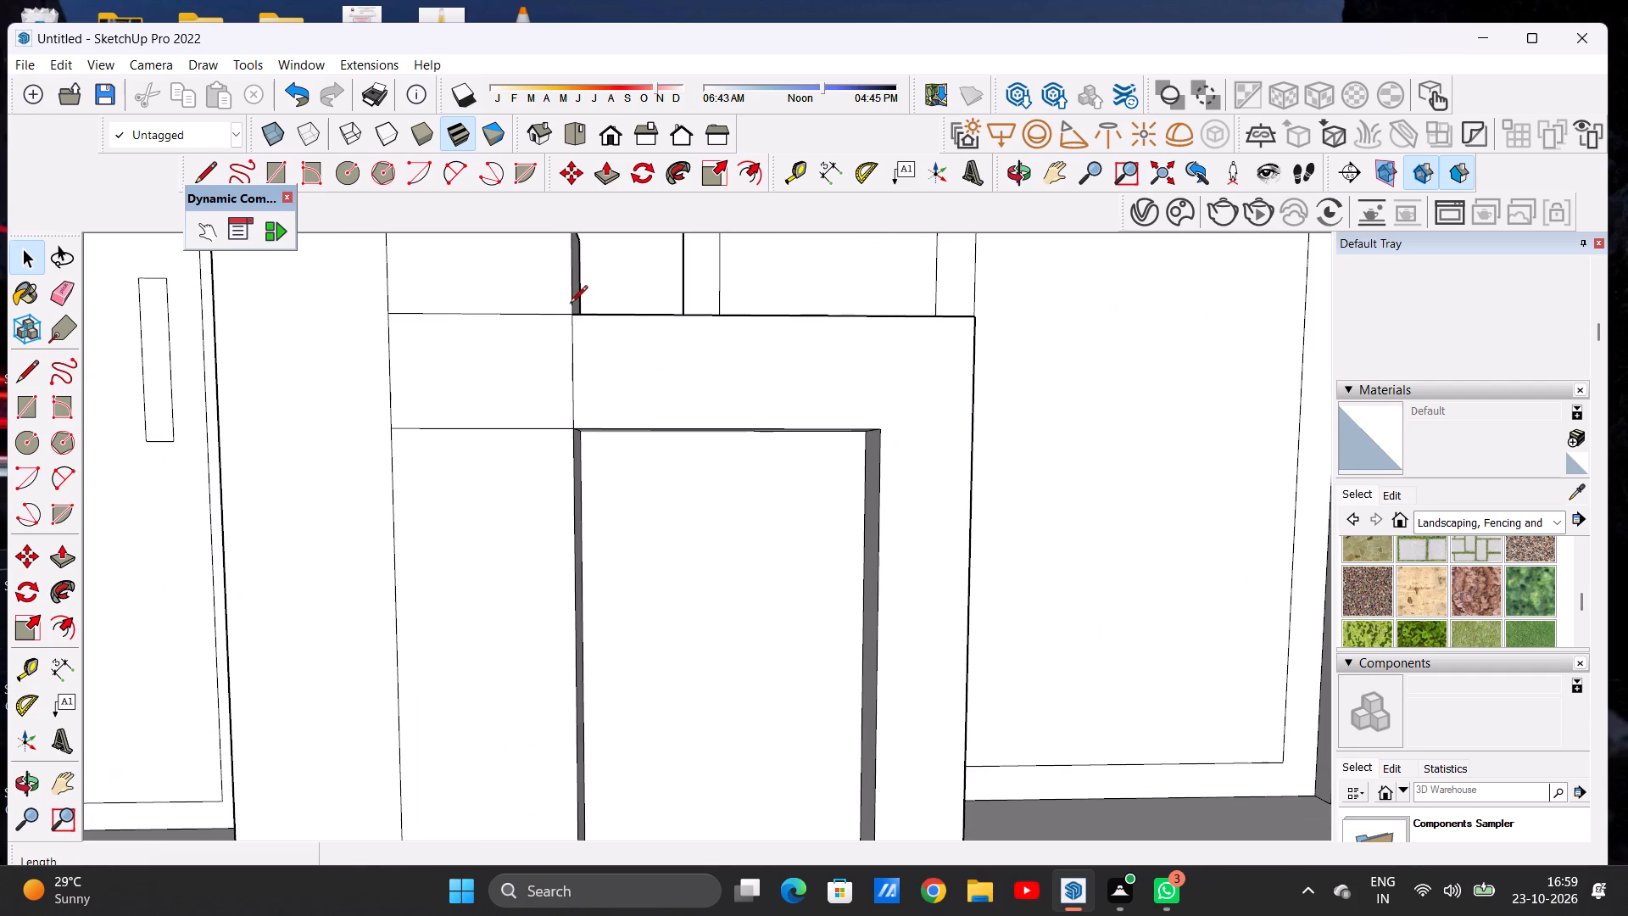
scroll(635, 367, "down", 6)
scroll(605, 334, "up", 6)
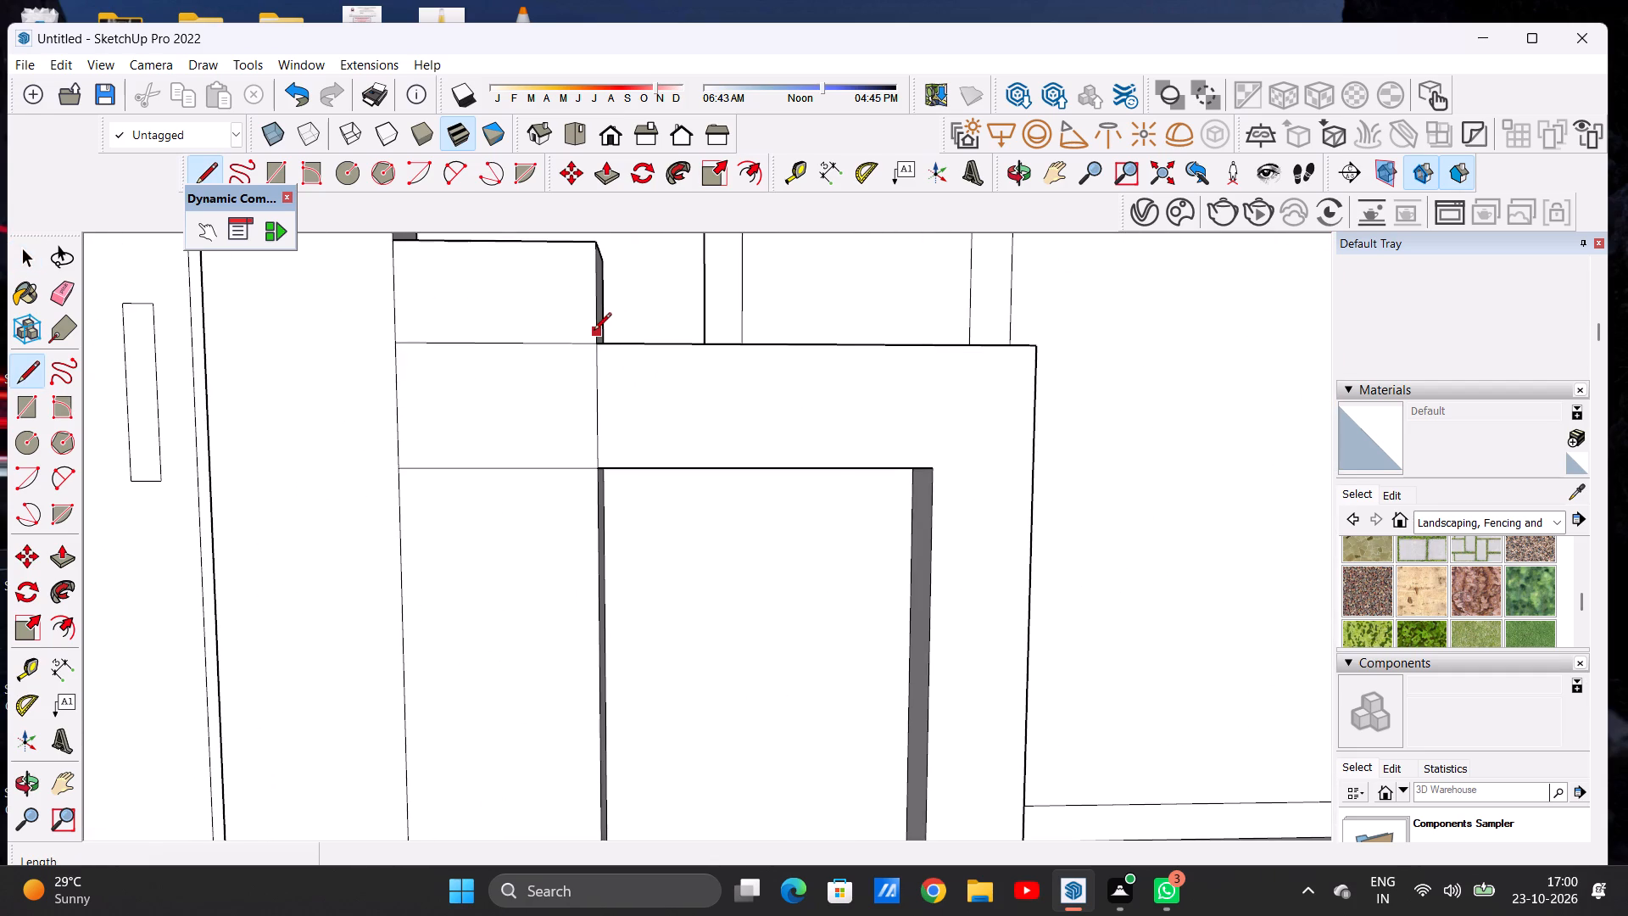
left_click(594, 332)
left_click(400, 321)
key("space")
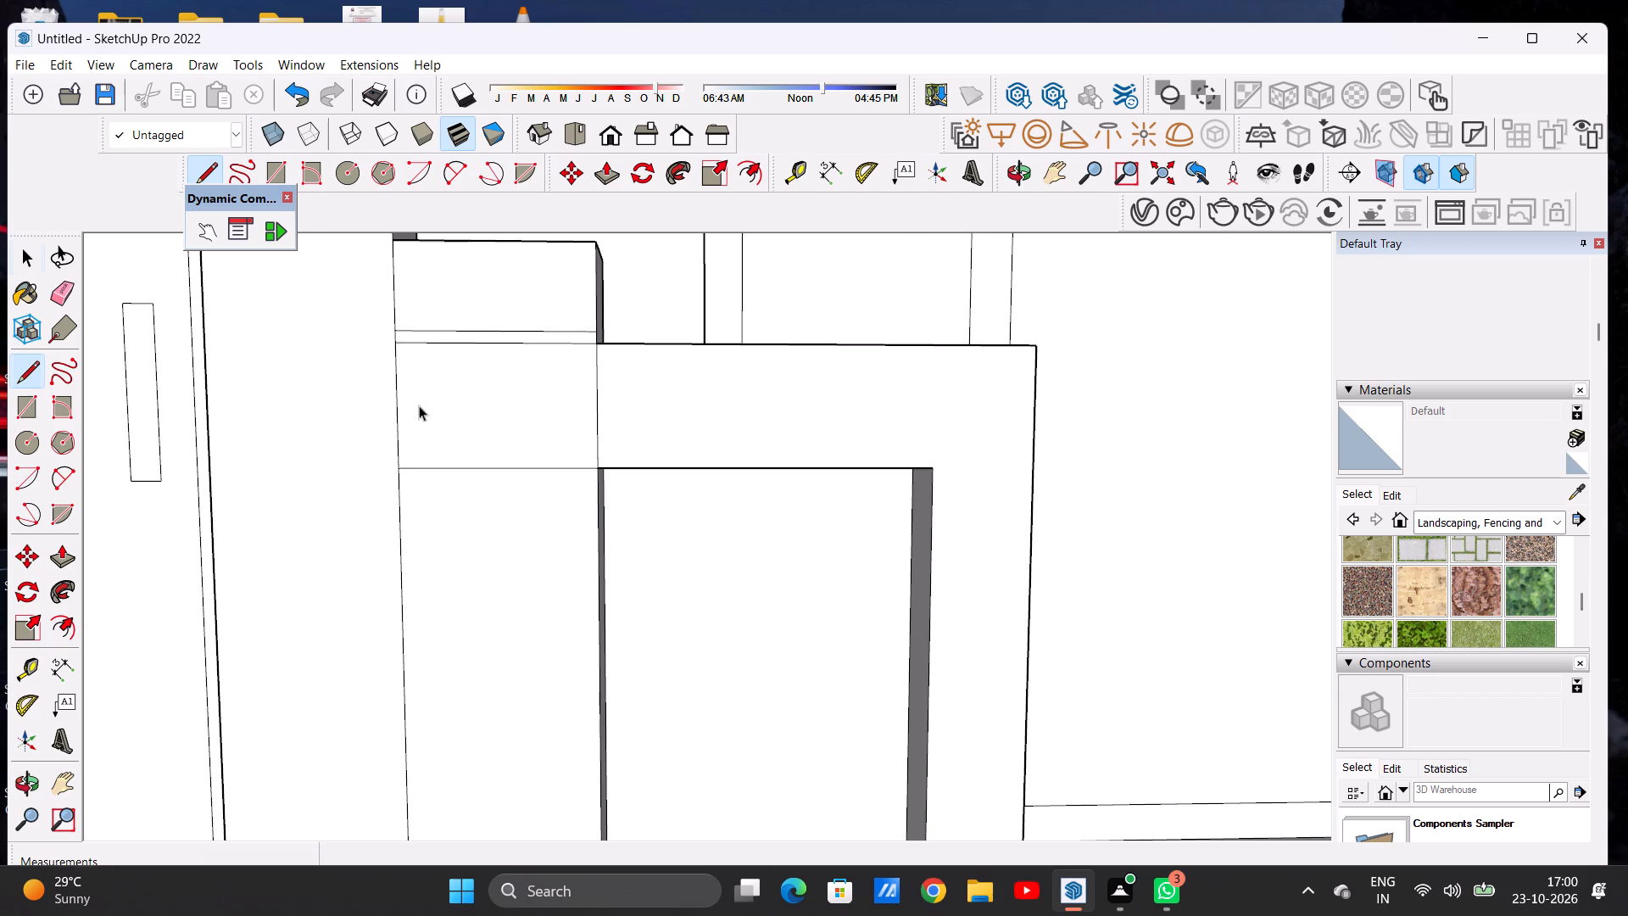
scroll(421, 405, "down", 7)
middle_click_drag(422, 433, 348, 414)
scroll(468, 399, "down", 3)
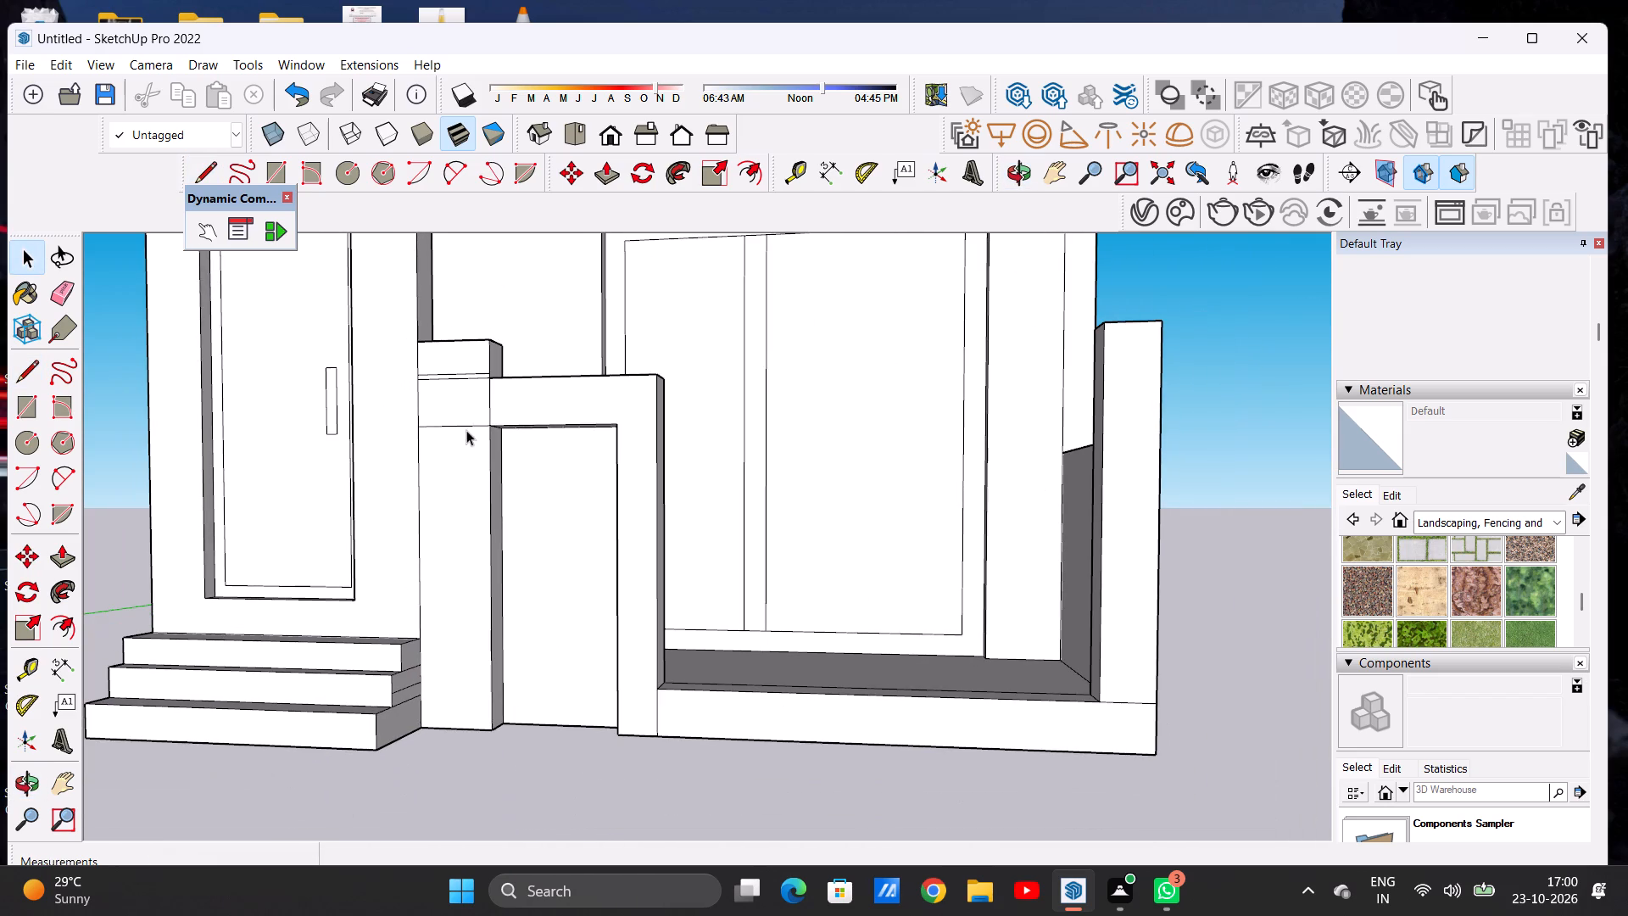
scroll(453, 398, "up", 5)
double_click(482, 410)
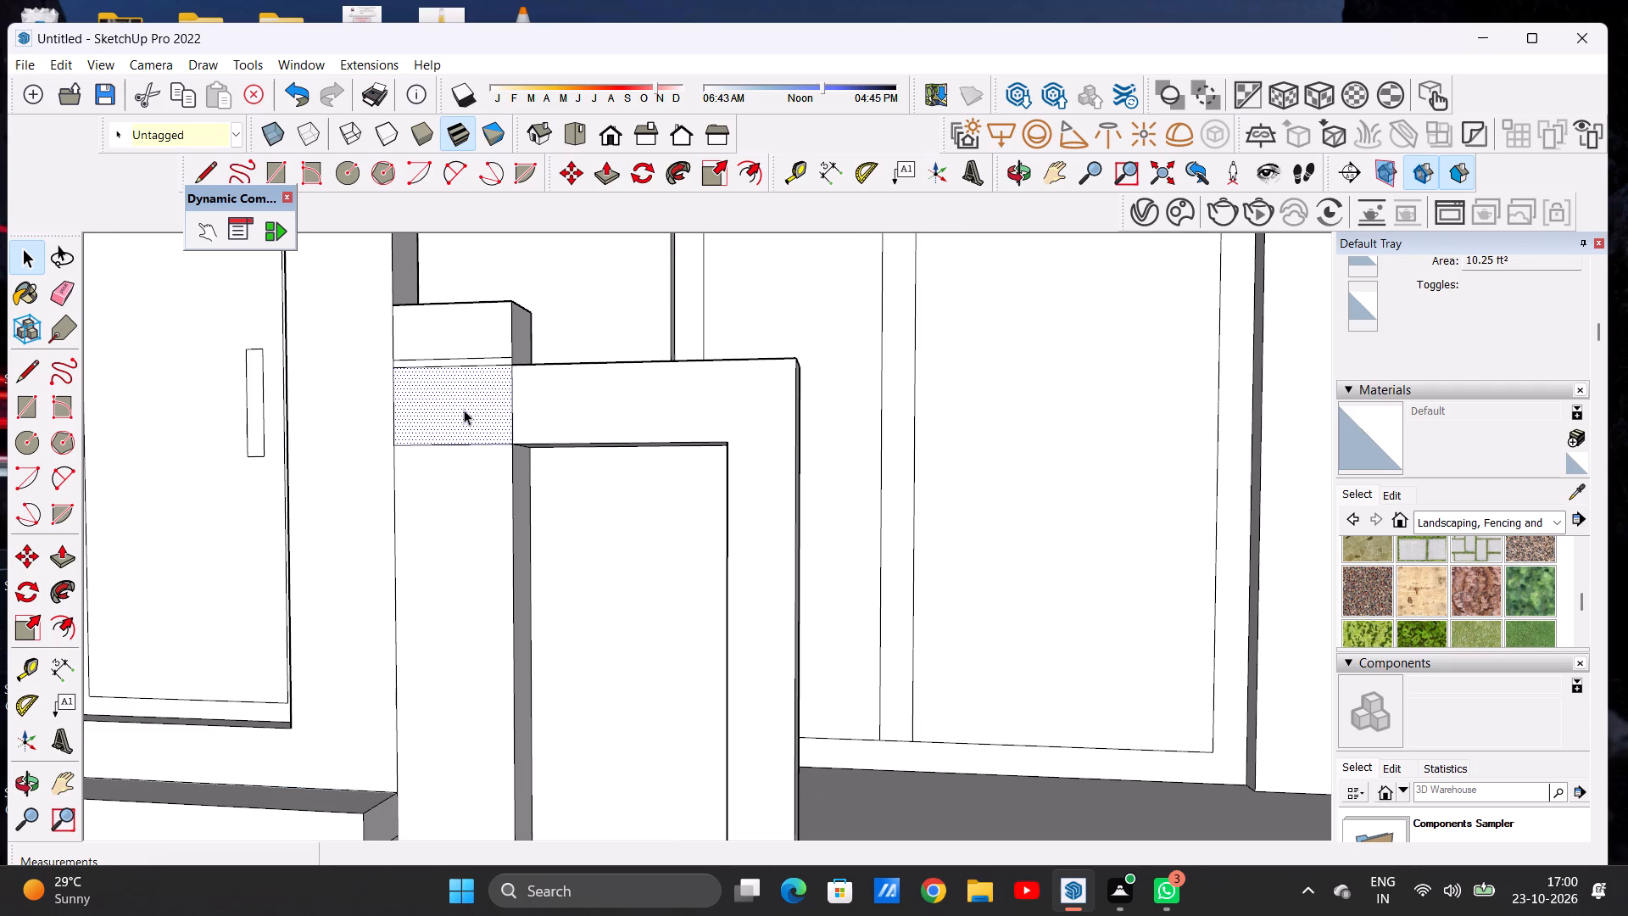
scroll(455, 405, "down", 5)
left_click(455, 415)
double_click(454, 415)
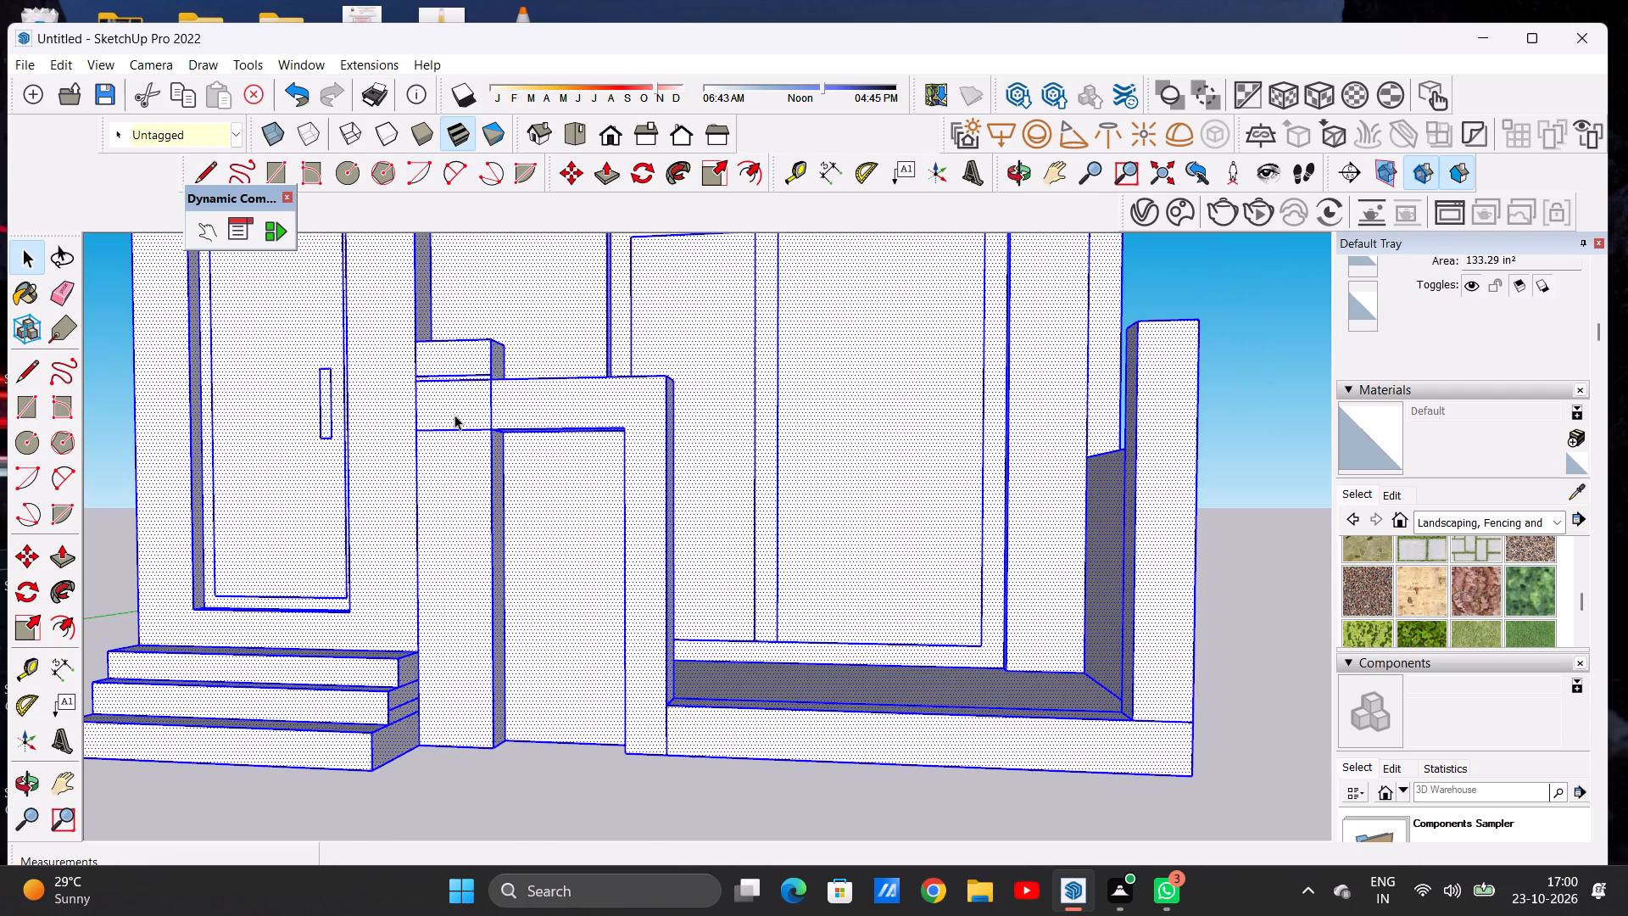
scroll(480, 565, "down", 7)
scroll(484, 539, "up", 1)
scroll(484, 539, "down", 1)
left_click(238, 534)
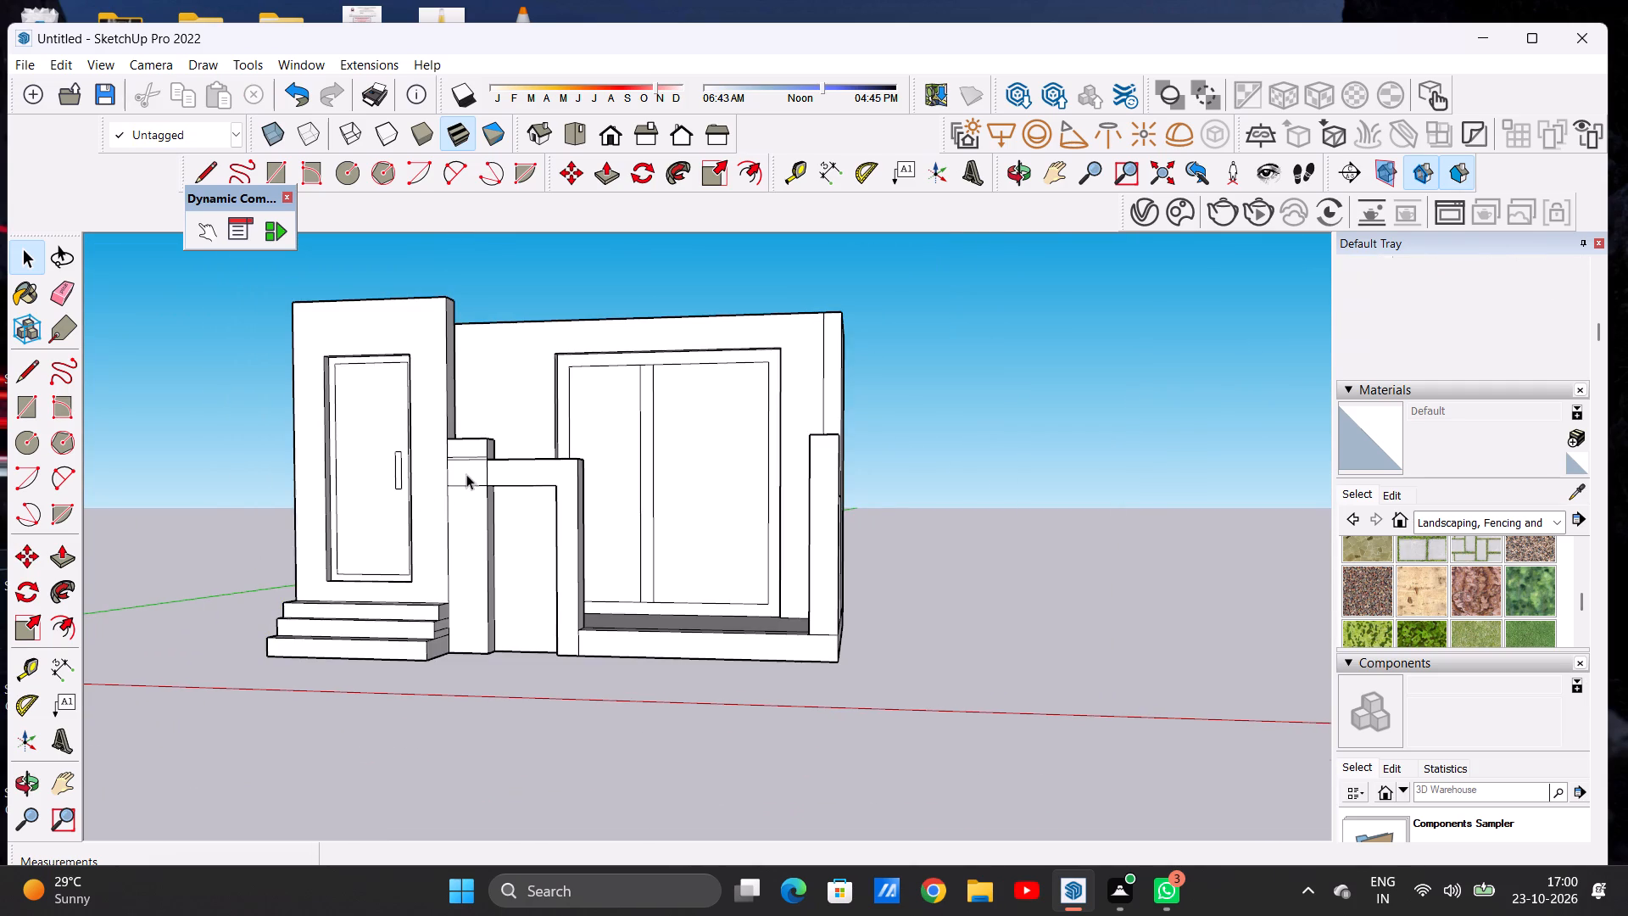
Copy the strip's rectangular face with its edges downward twice, about 10 1/8" and 10 5/16", leaving narrow gaps between the rectangles.
scroll(465, 470, "up", 11)
double_click(471, 486)
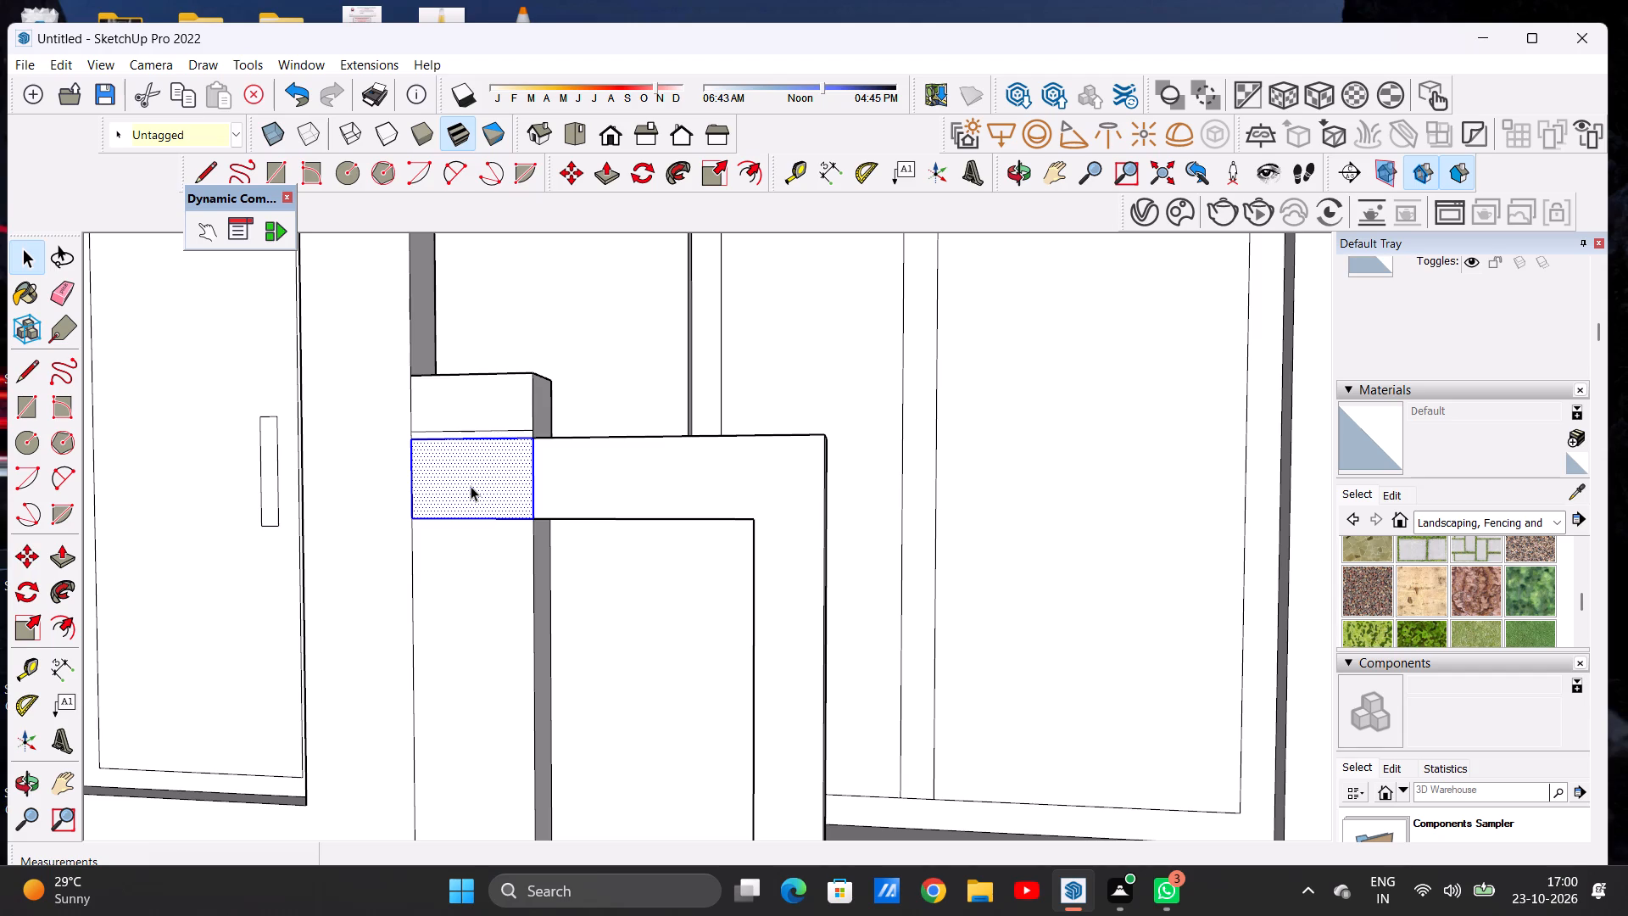
key("m")
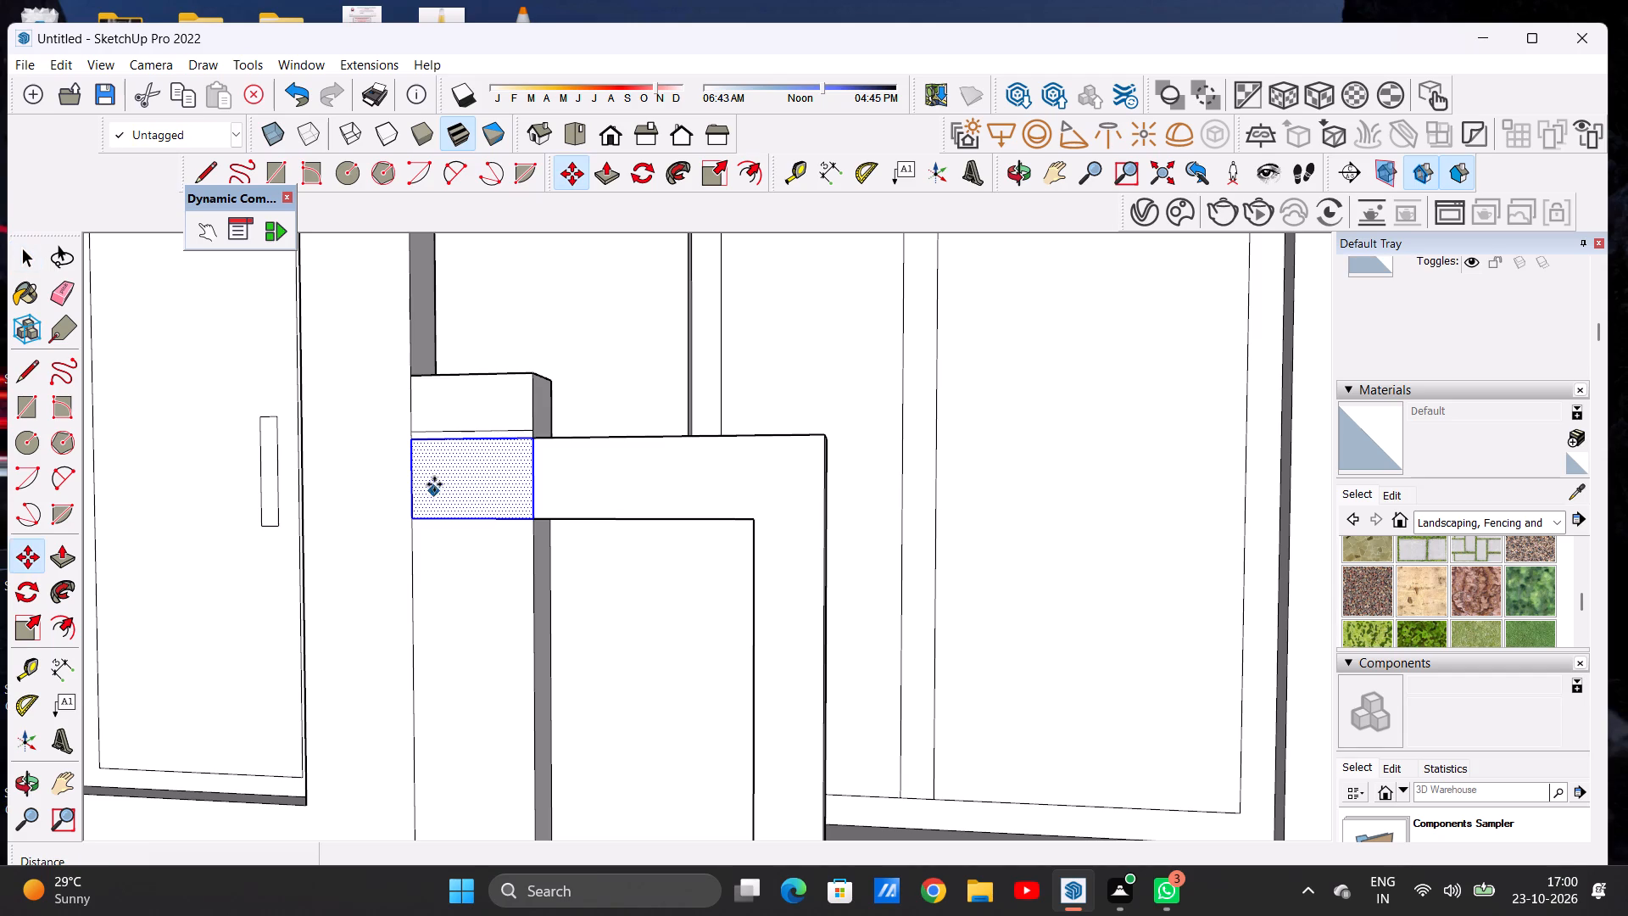
scroll(422, 444, "down", 5)
scroll(495, 498, "up", 5)
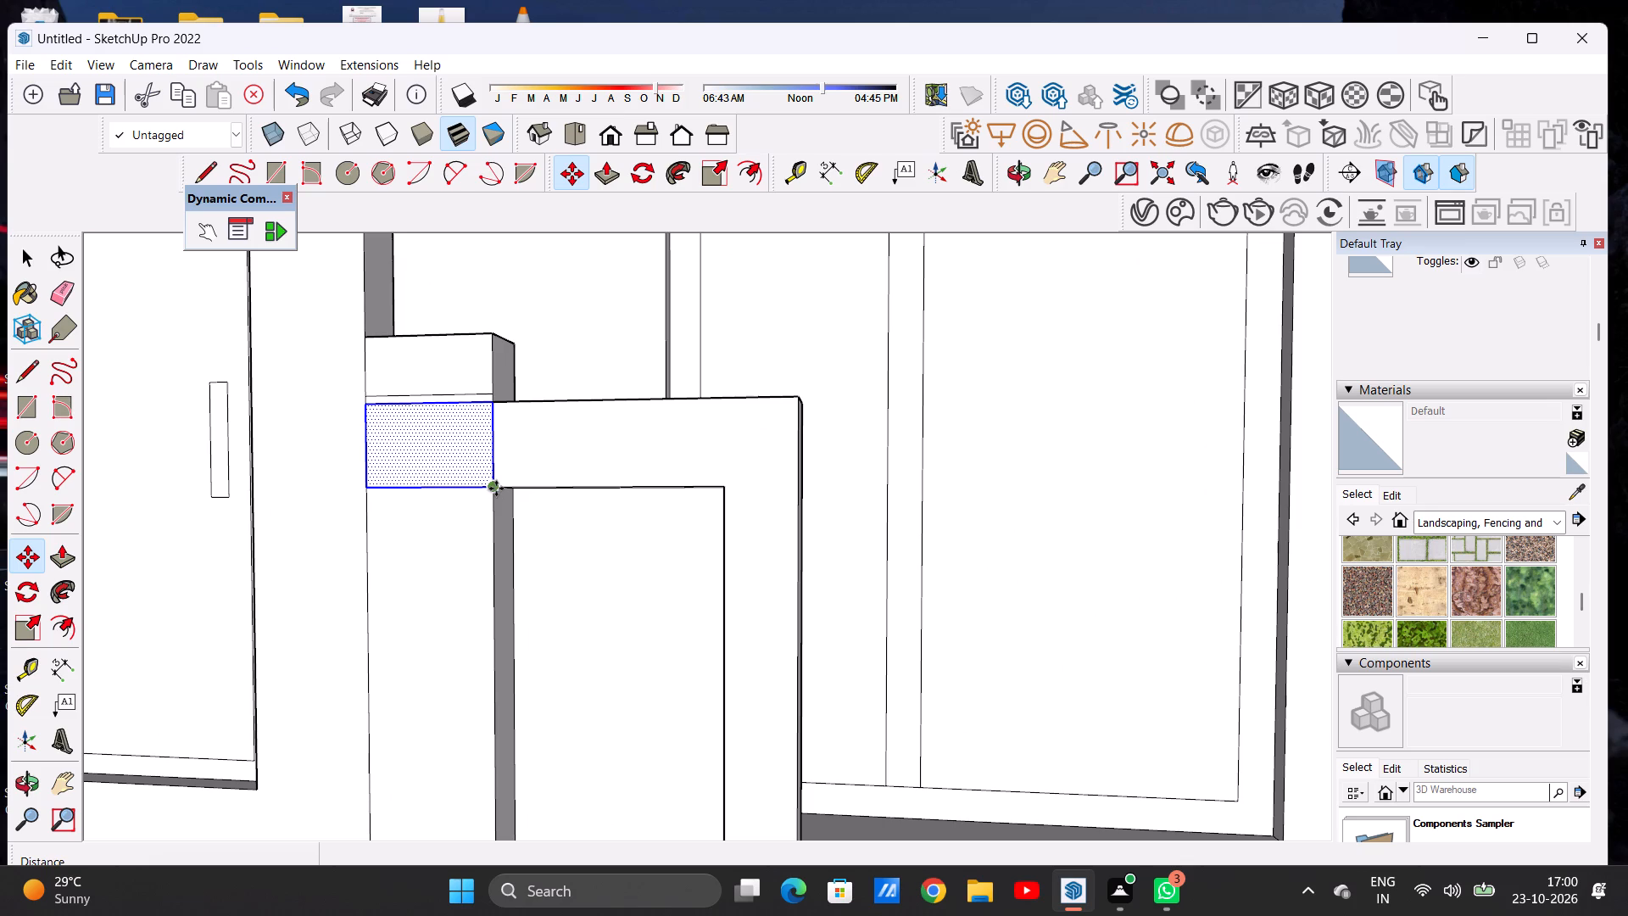
left_click(497, 489)
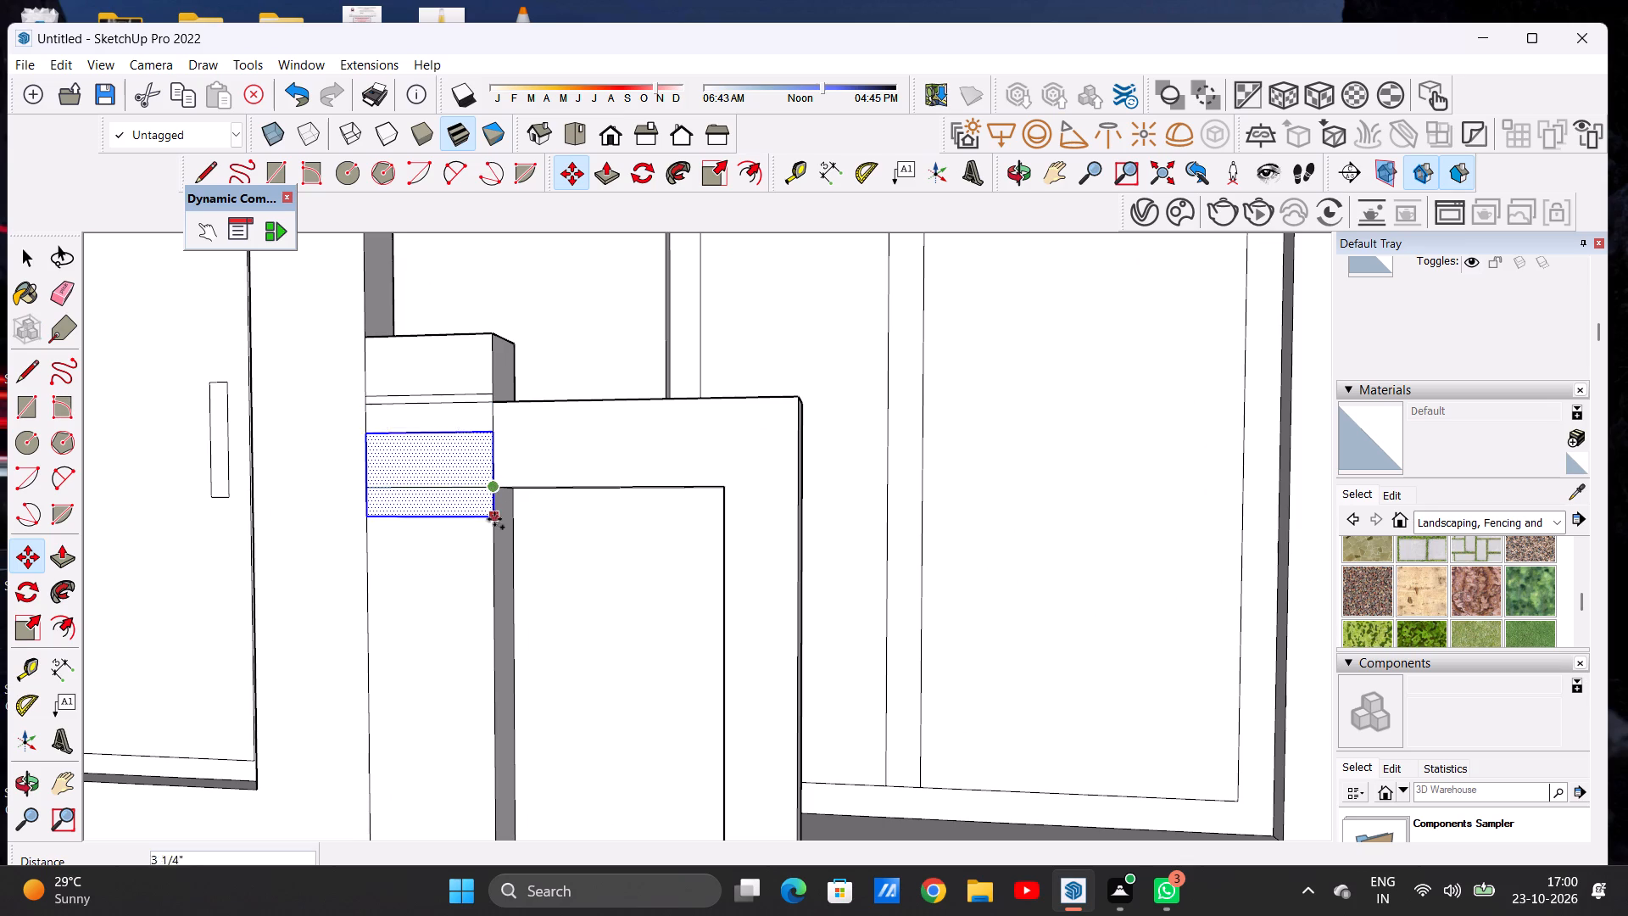
left_click(494, 581)
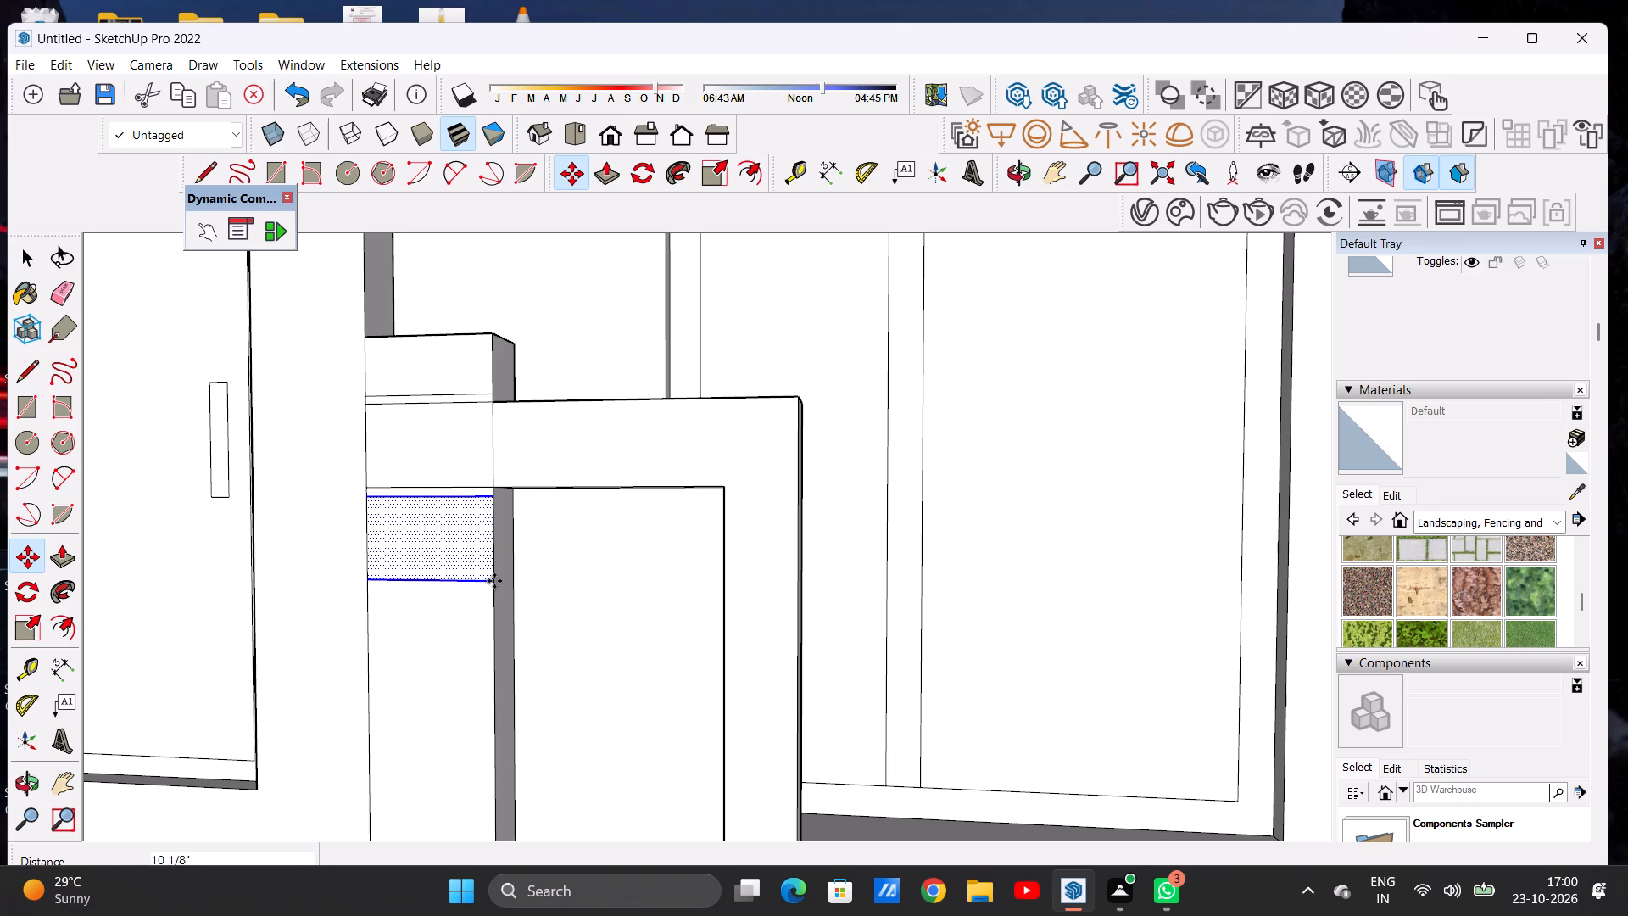
left_click(494, 581)
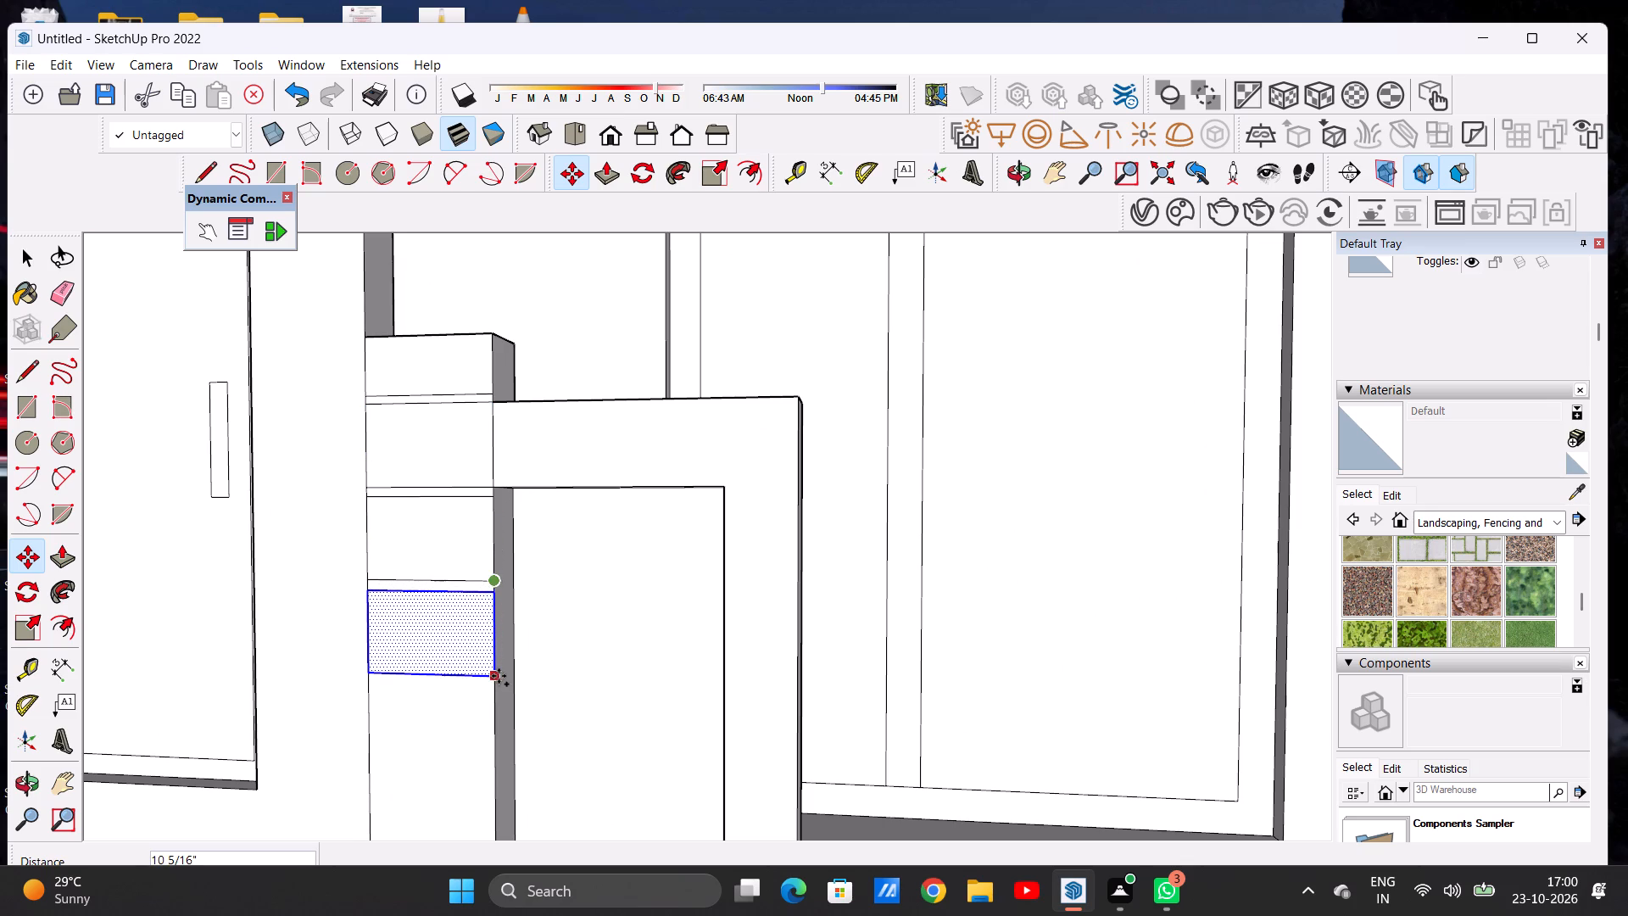
left_click(499, 676)
Copy the lowest rectangle down the strip two more times, the first about 10 1/2" down, leaving narrow gaps between them.
scroll(514, 567, "down", 11)
scroll(512, 619, "up", 7)
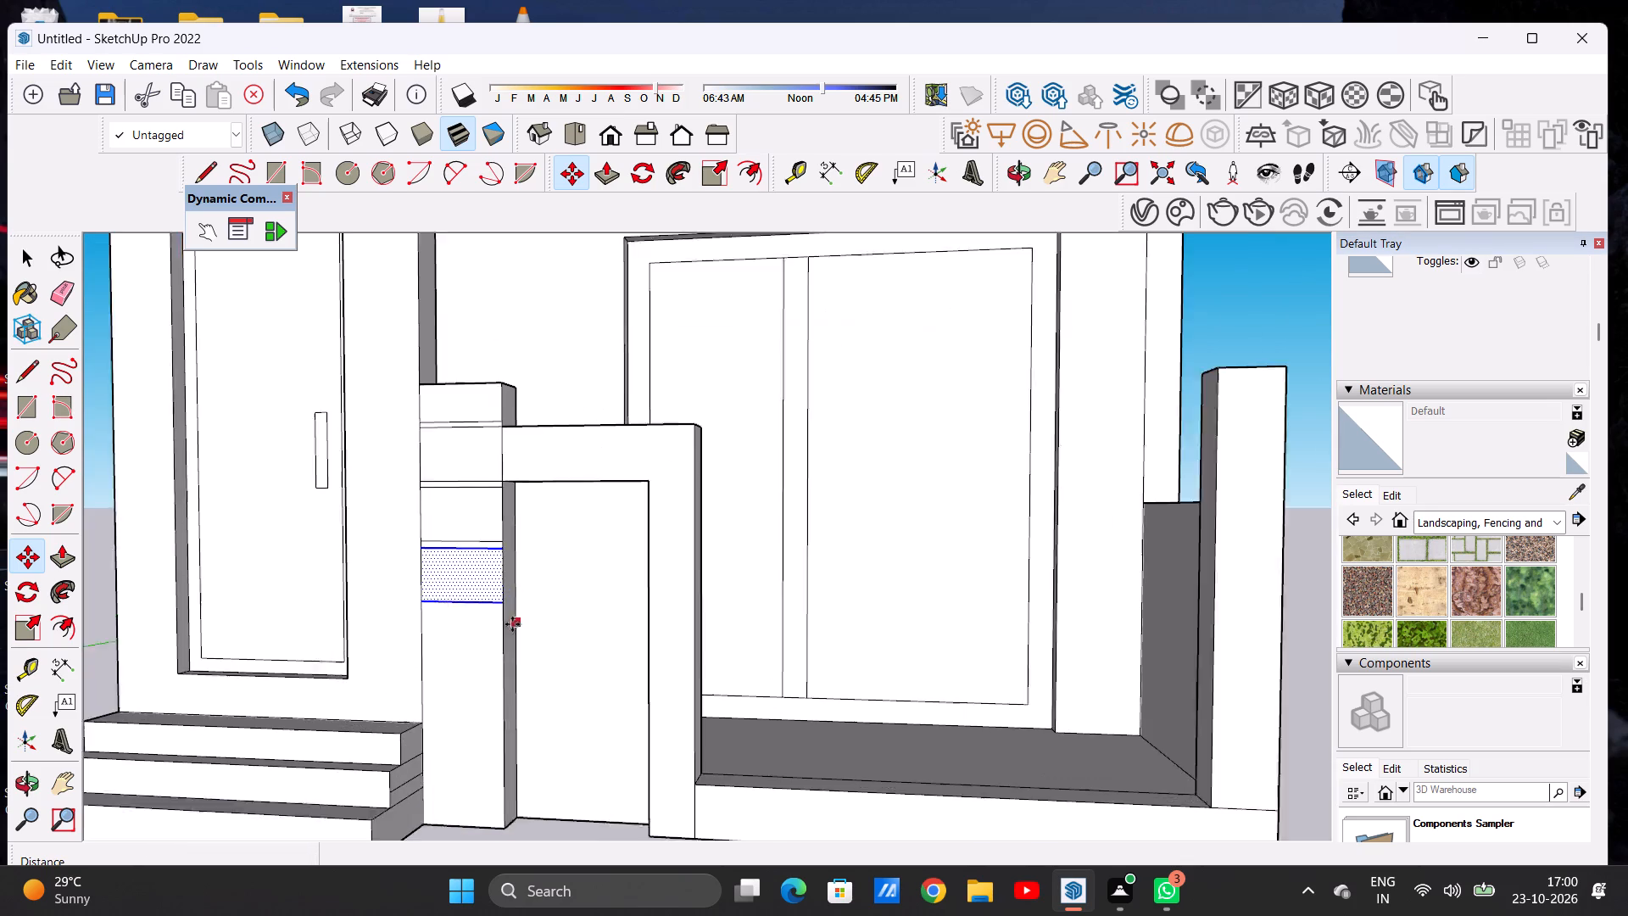
left_click(505, 607)
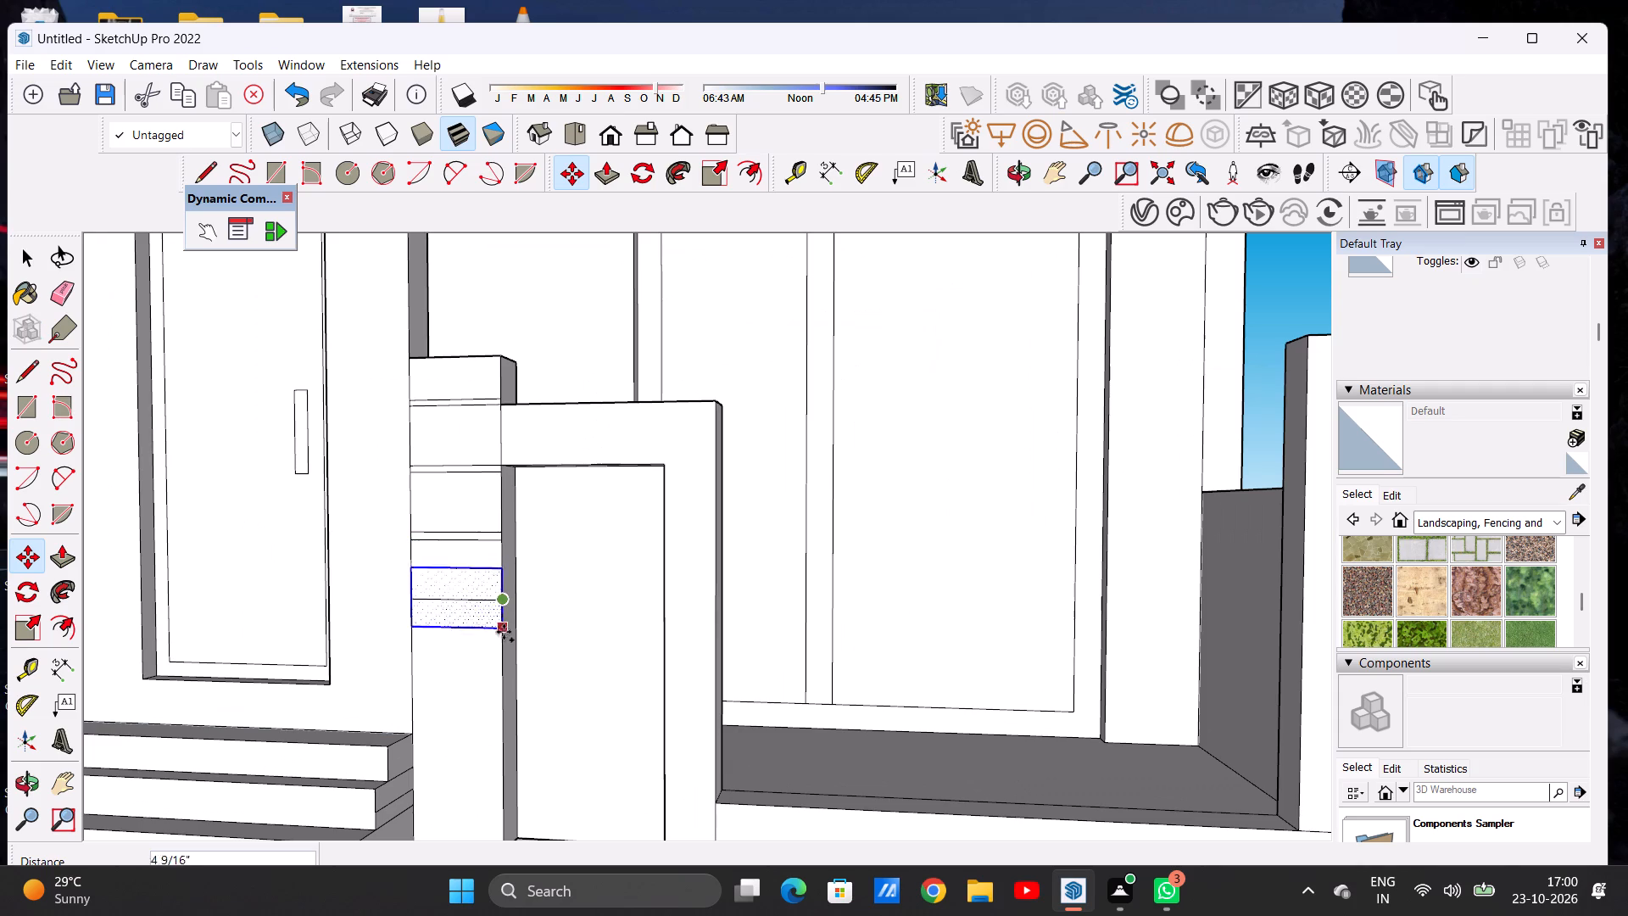
left_click(503, 669)
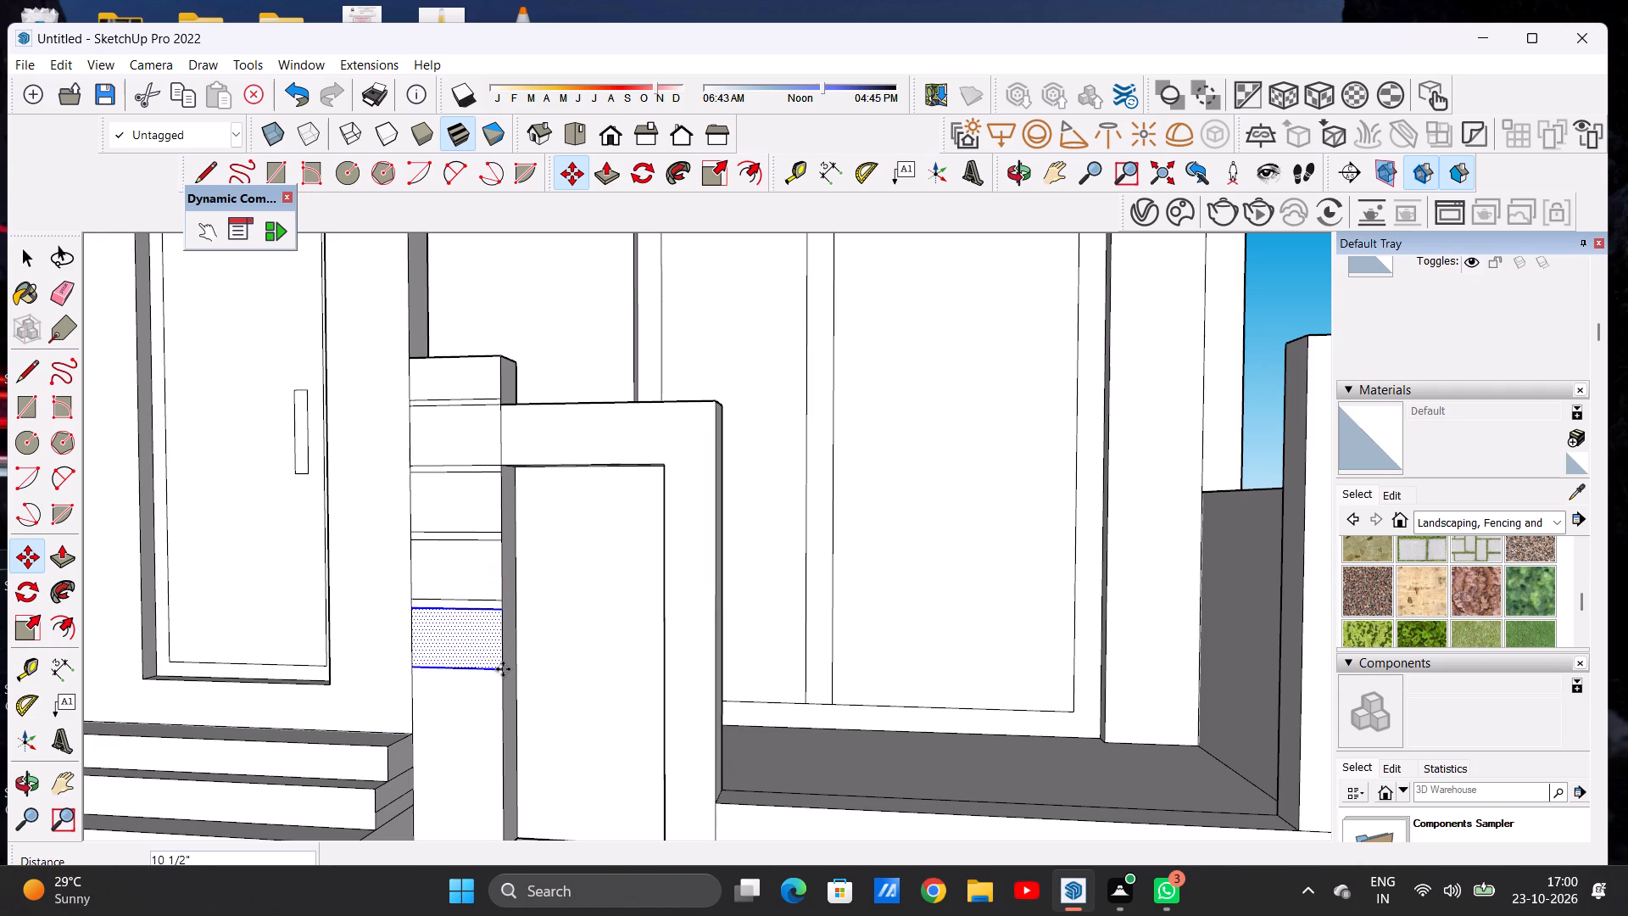
left_click(503, 669)
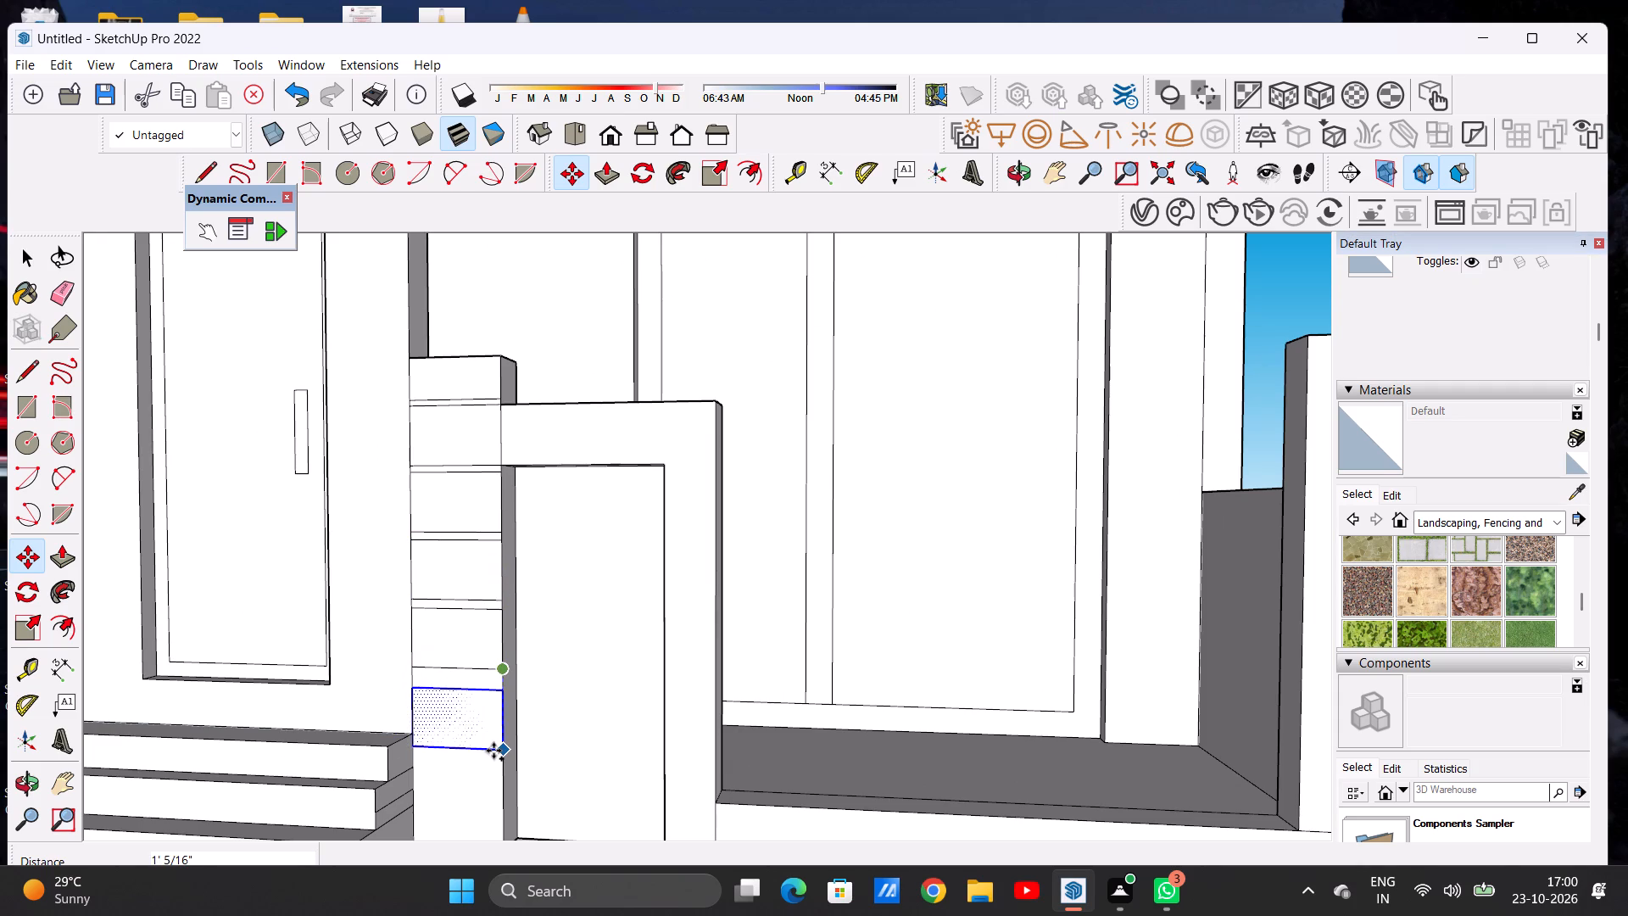
left_click(496, 740)
Copy the lowest rectangle once more about 10 1/4" down the strip, near its base, and clear the selection.
scroll(500, 565, "down", 3)
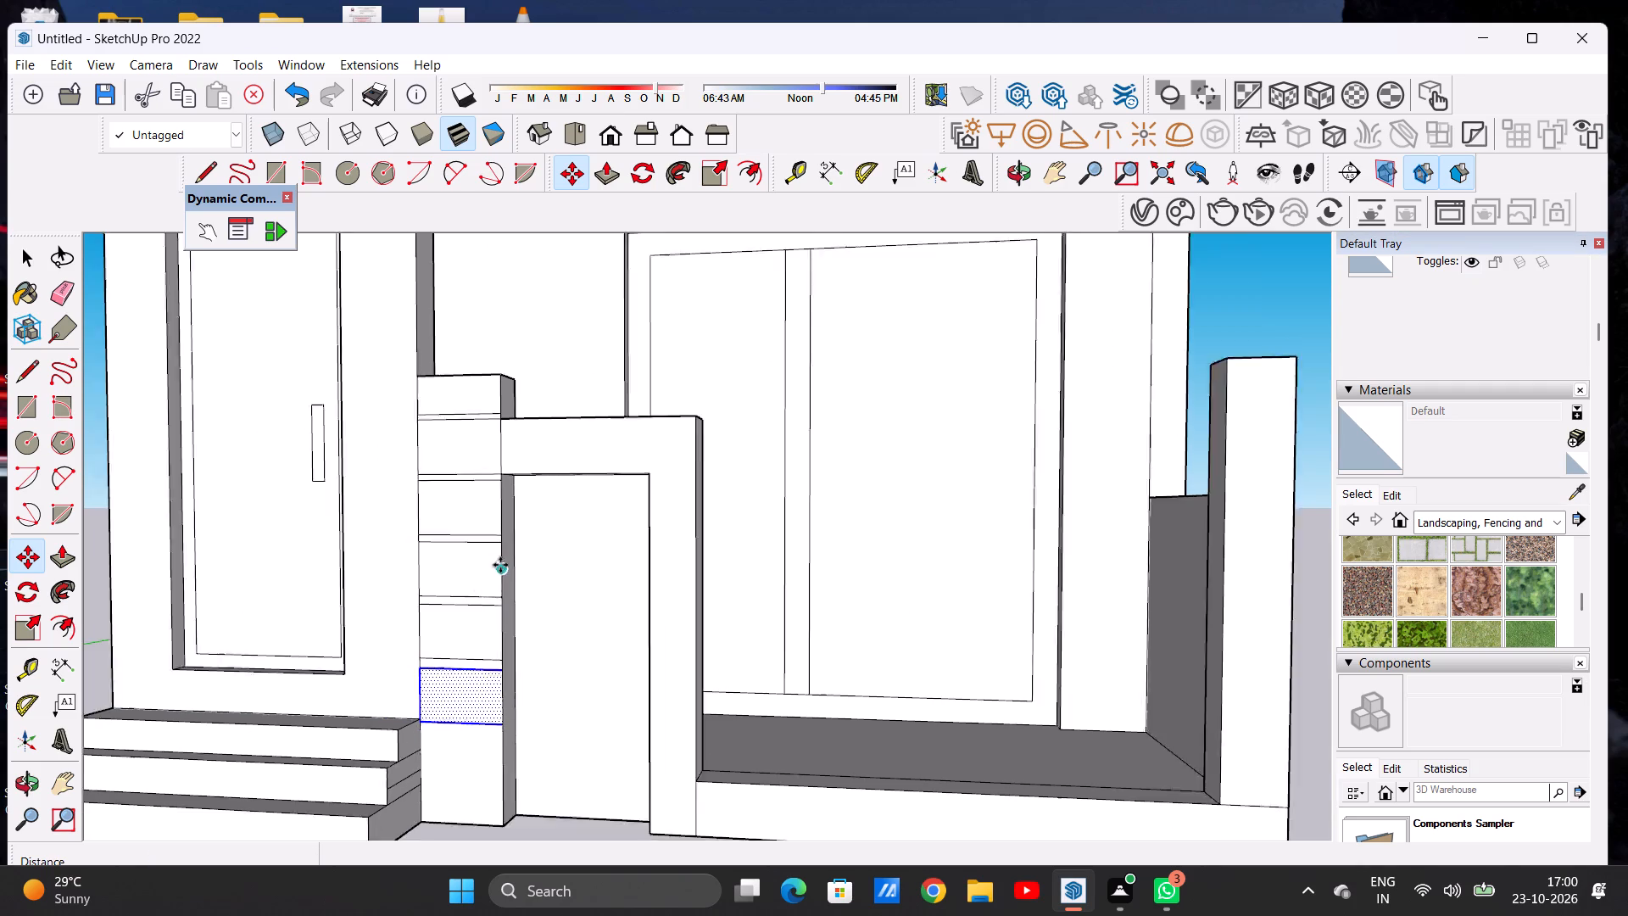
scroll(500, 565, "down", 5)
scroll(502, 673, "up", 1)
scroll(502, 676, "down", 1)
scroll(502, 679, "up", 5)
scroll(502, 692, "down", 1)
scroll(502, 692, "up", 2)
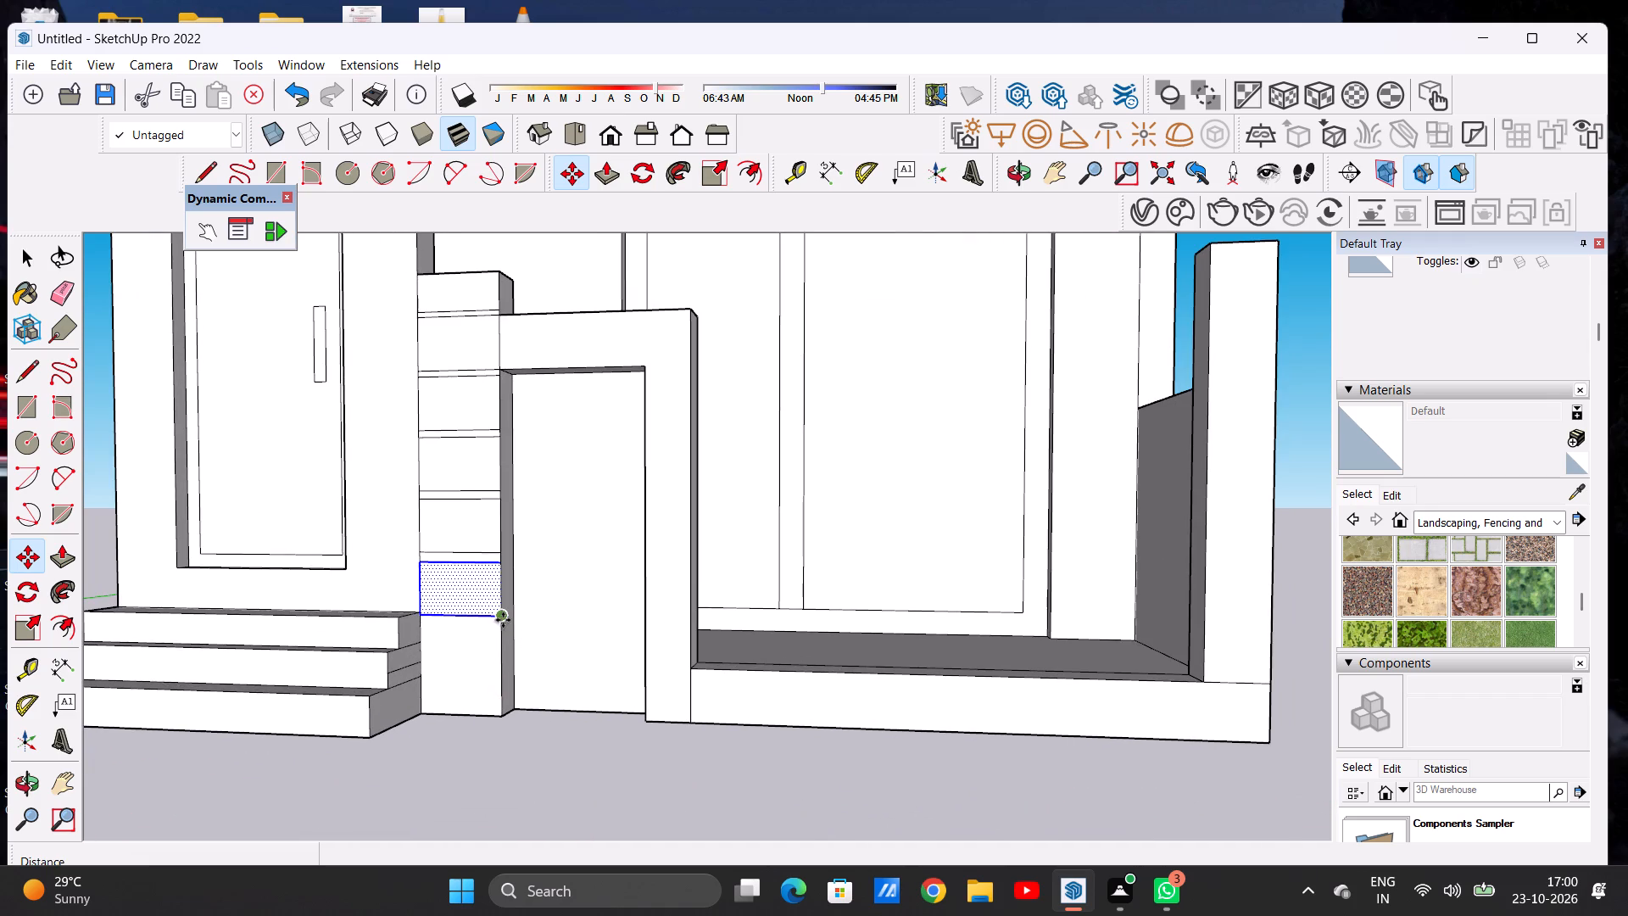
left_click(503, 620)
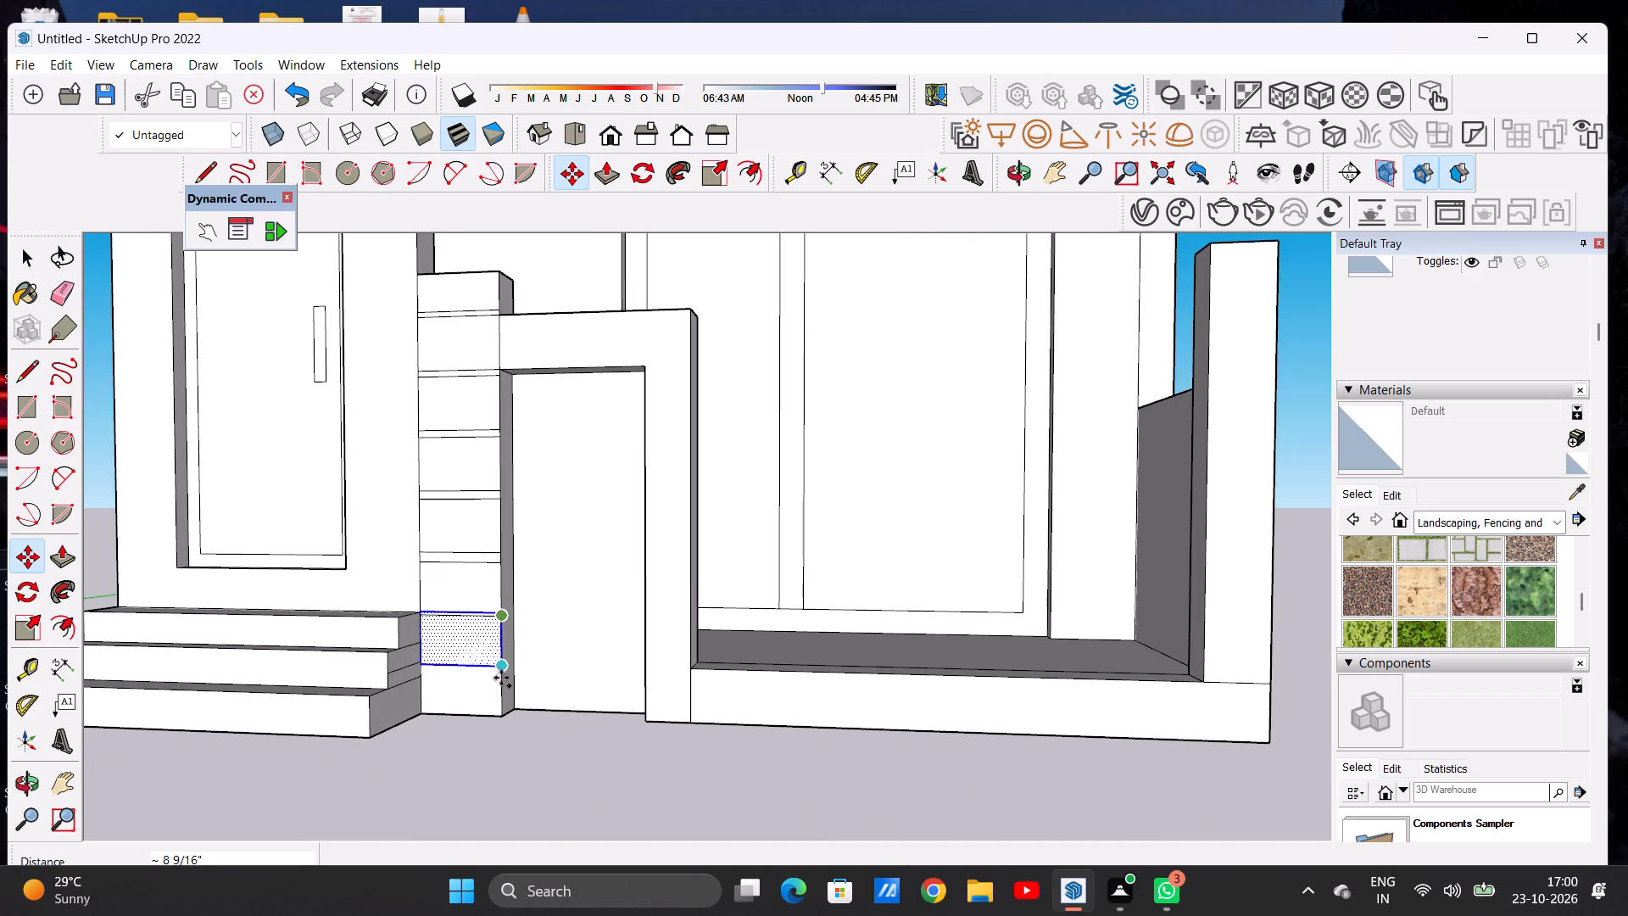
scroll(501, 679, "up", 6)
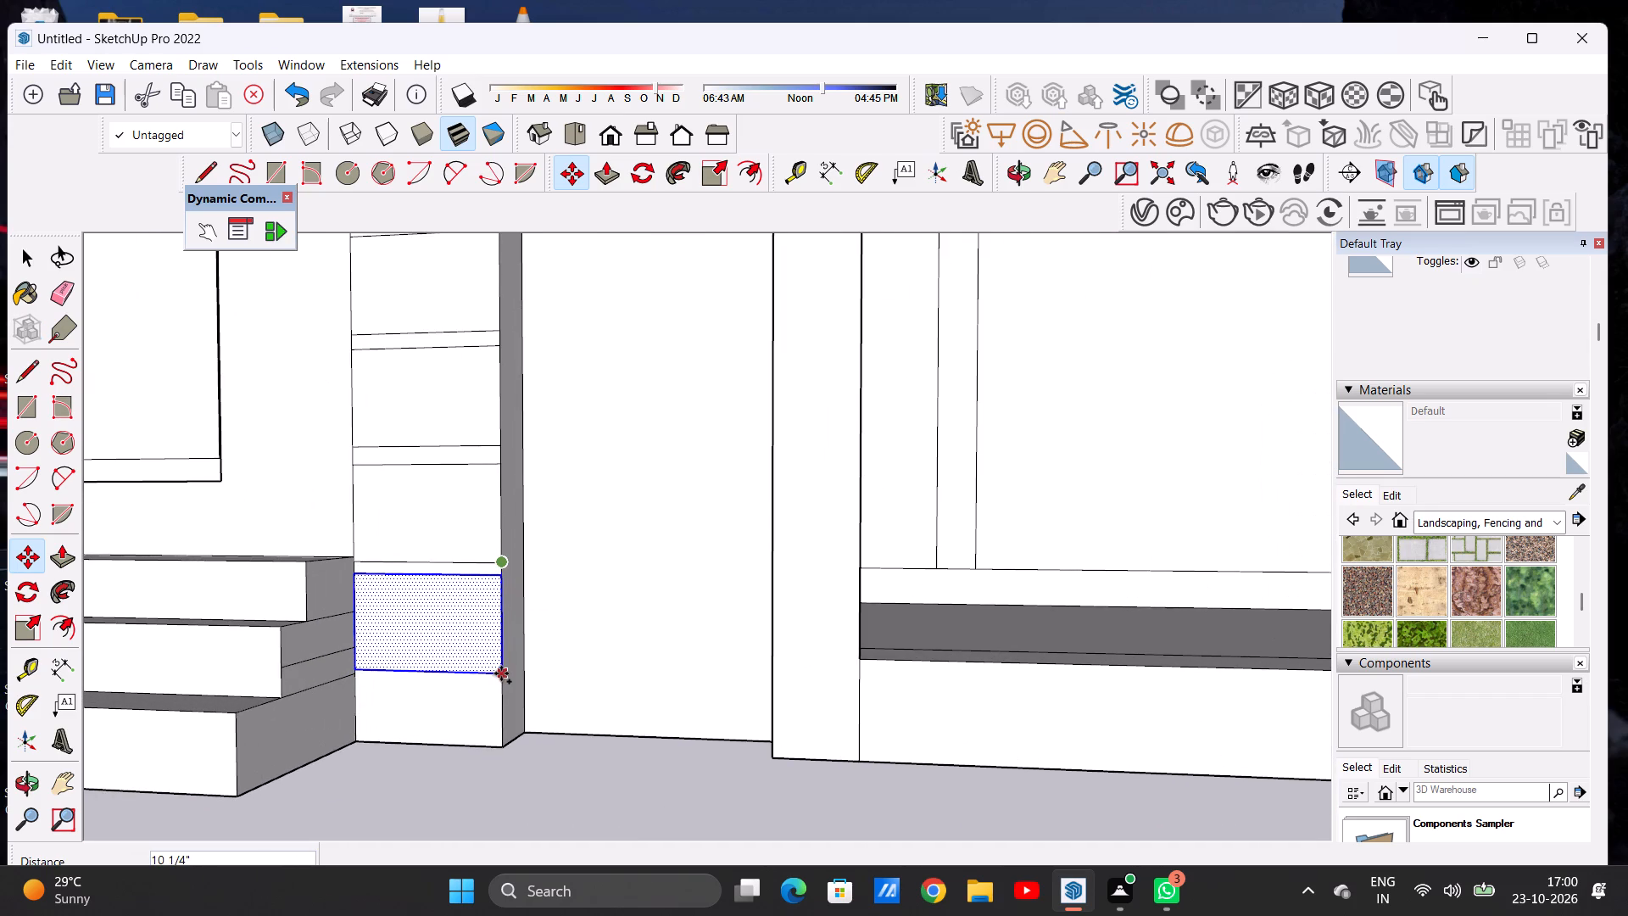
left_click(501, 673)
key("space")
scroll(499, 632, "down", 15)
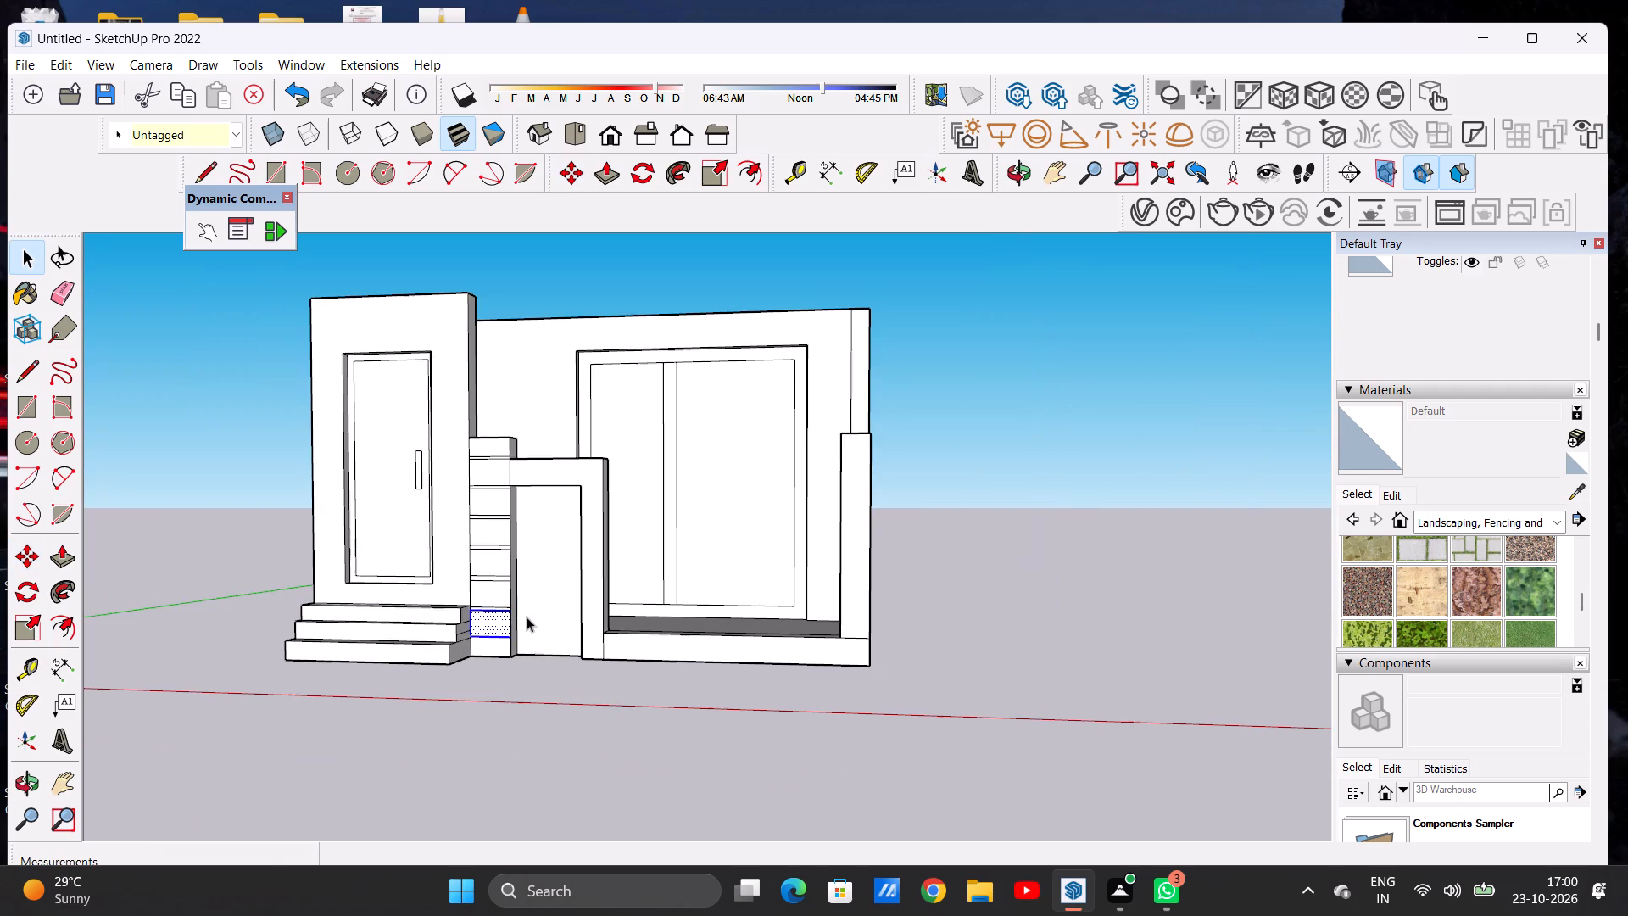
scroll(527, 617, "down", 1)
left_click(963, 641)
Draw a horizontal line about 1' 2 5/8" long across the strip, slightly above its lowest dividing line, leaving a narrow groove.
scroll(472, 654, "up", 12)
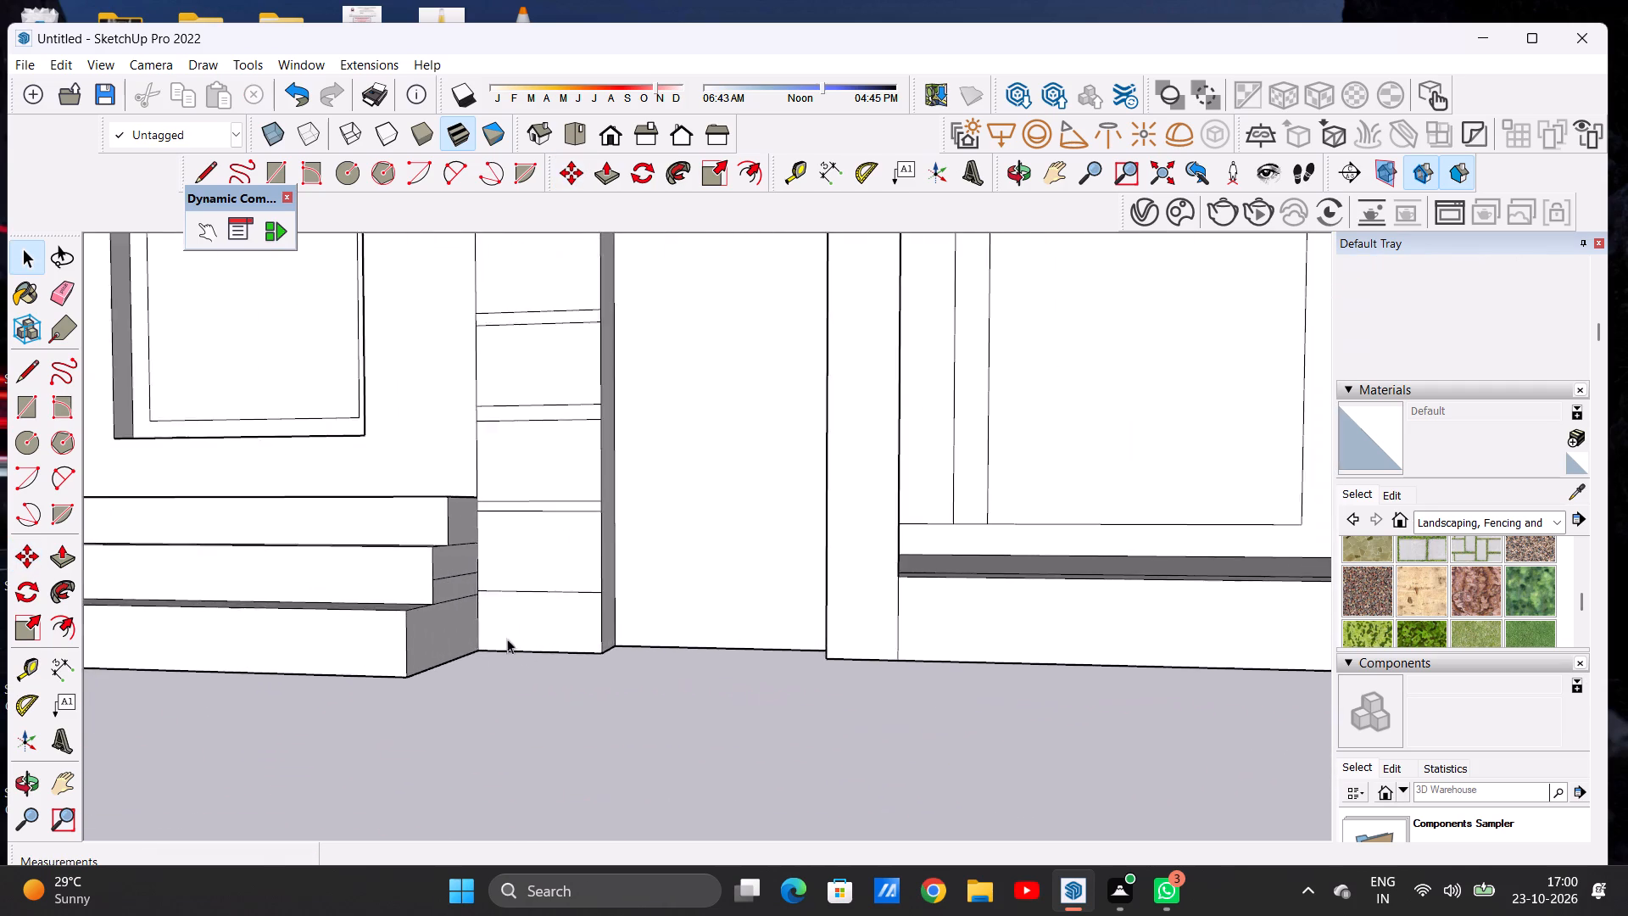
scroll(507, 639, "up", 5)
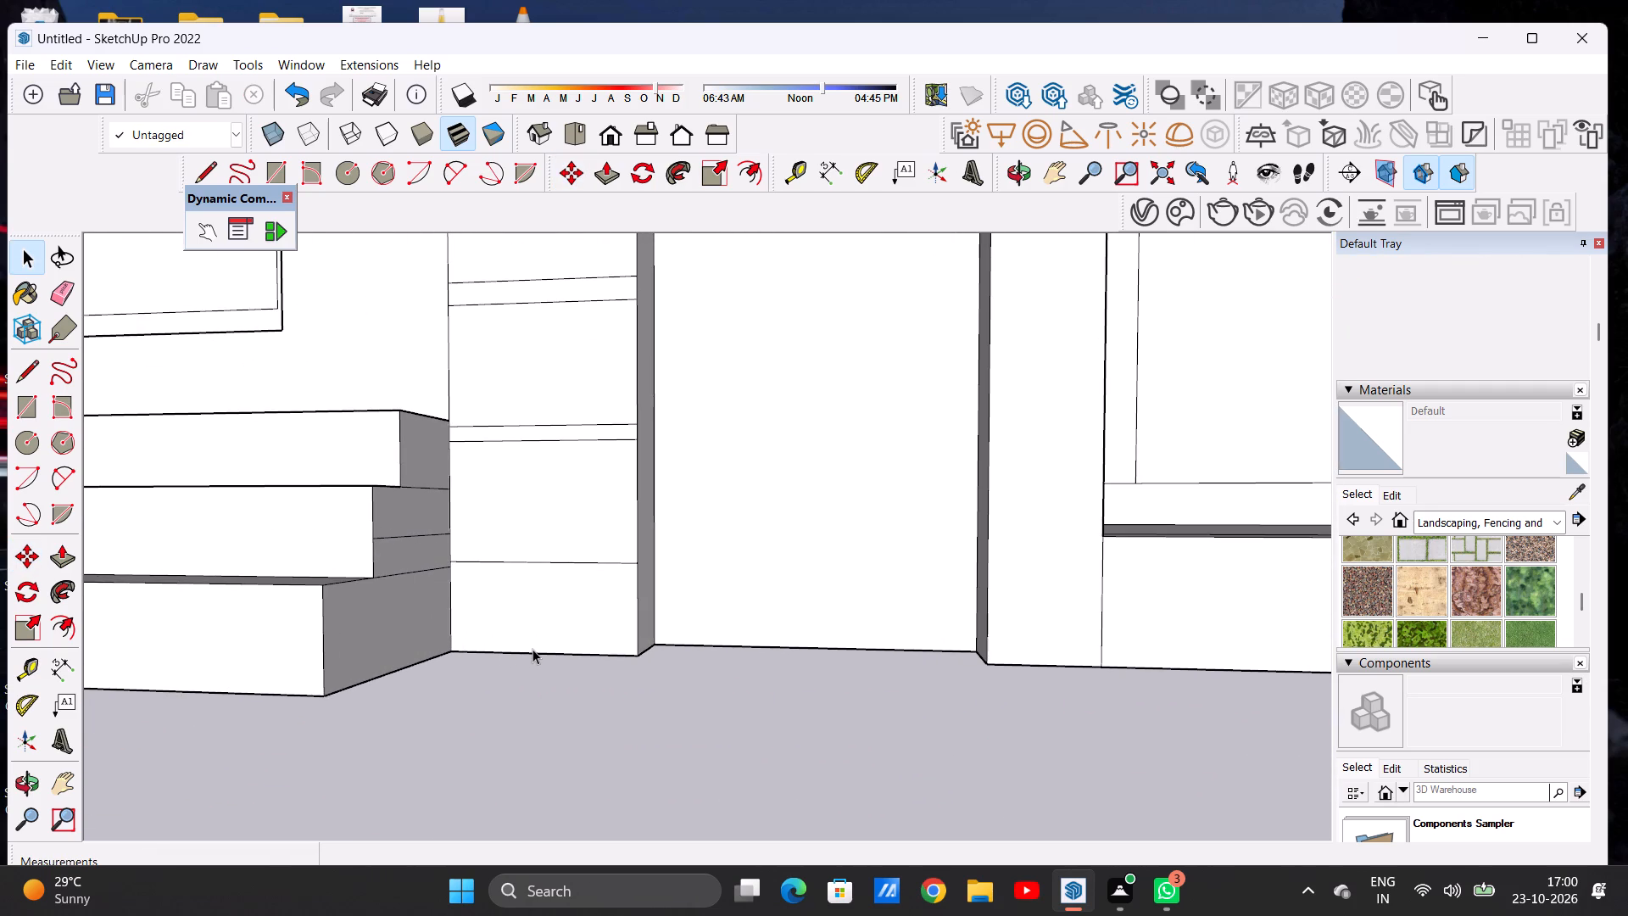
scroll(554, 654, "down", 10)
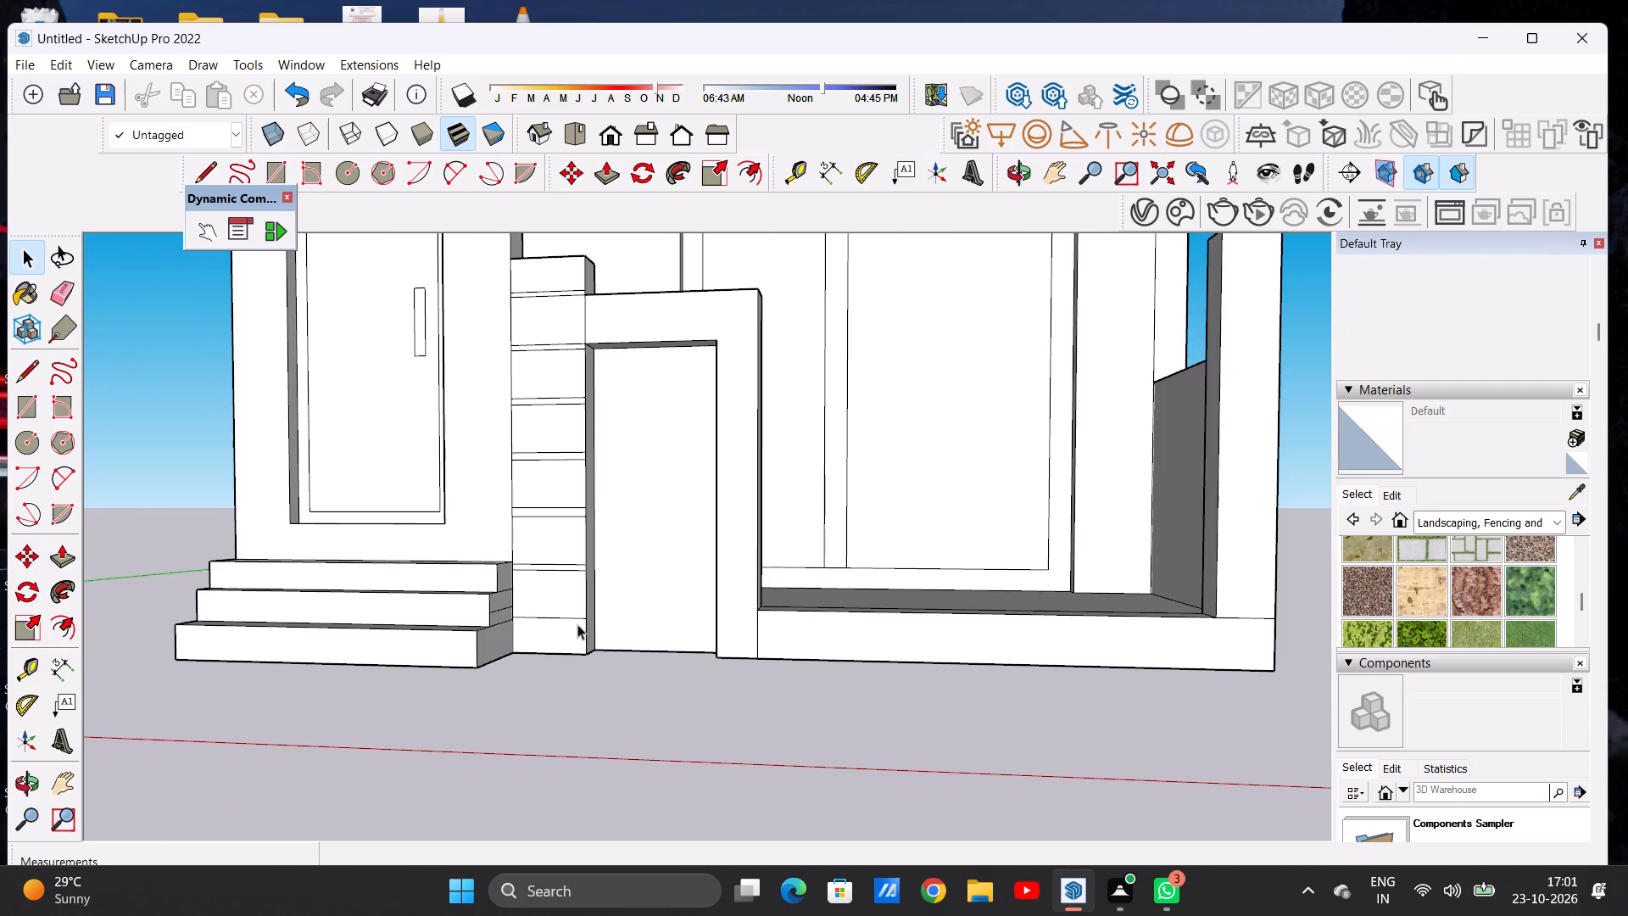
scroll(577, 627, "up", 4)
key("l")
scroll(575, 502, "up", 6)
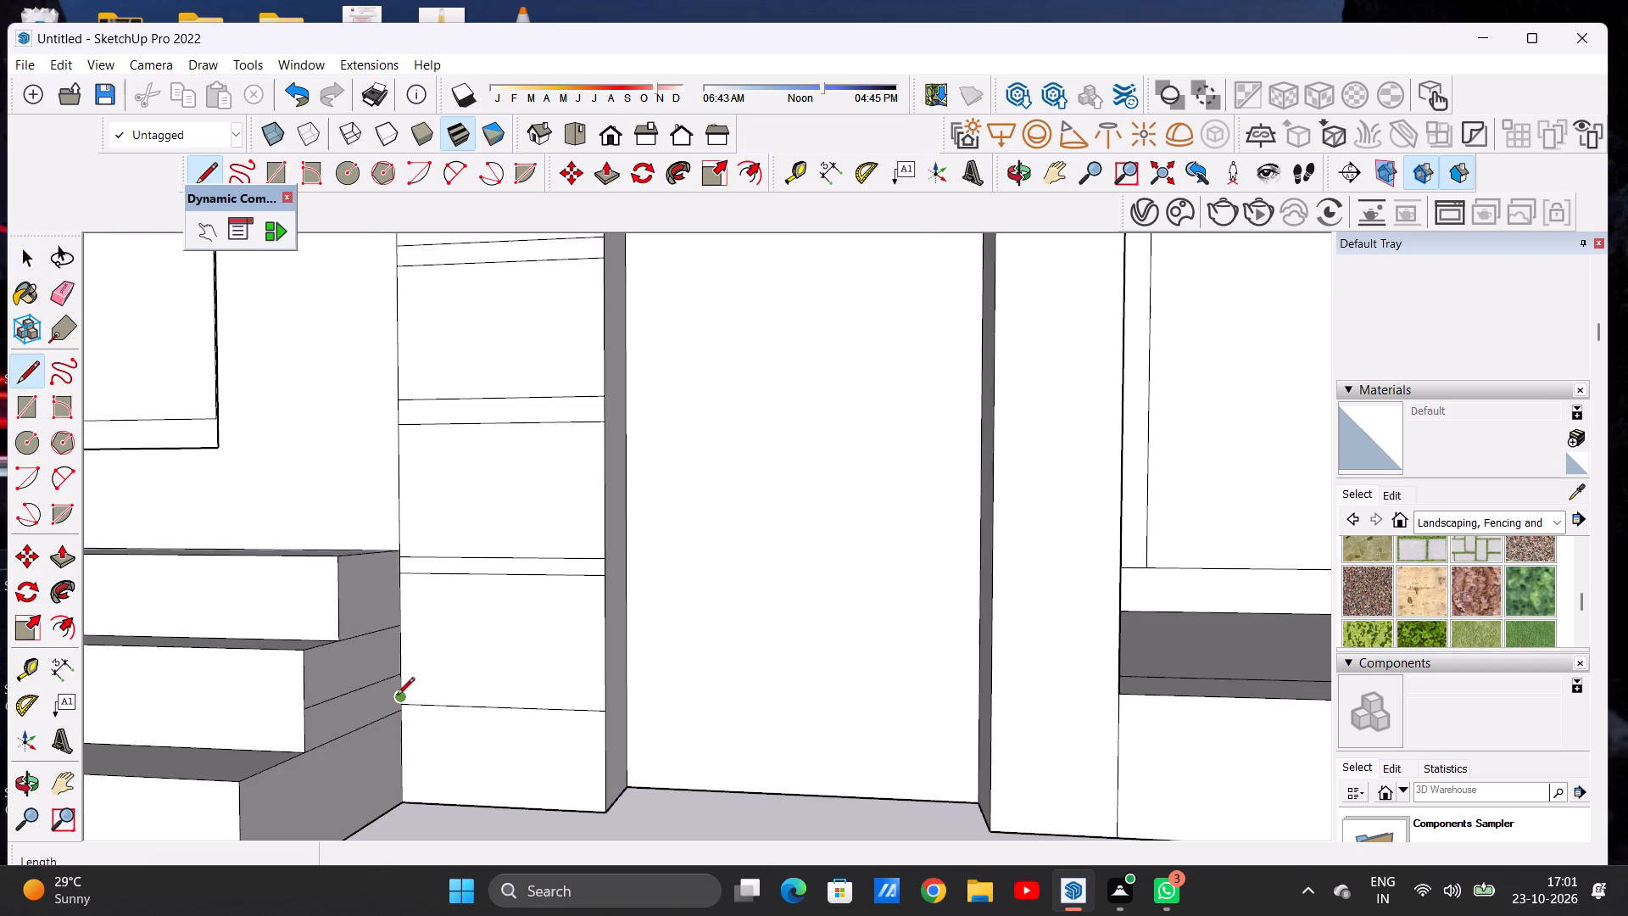
left_click(404, 696)
scroll(485, 701, "up", 7)
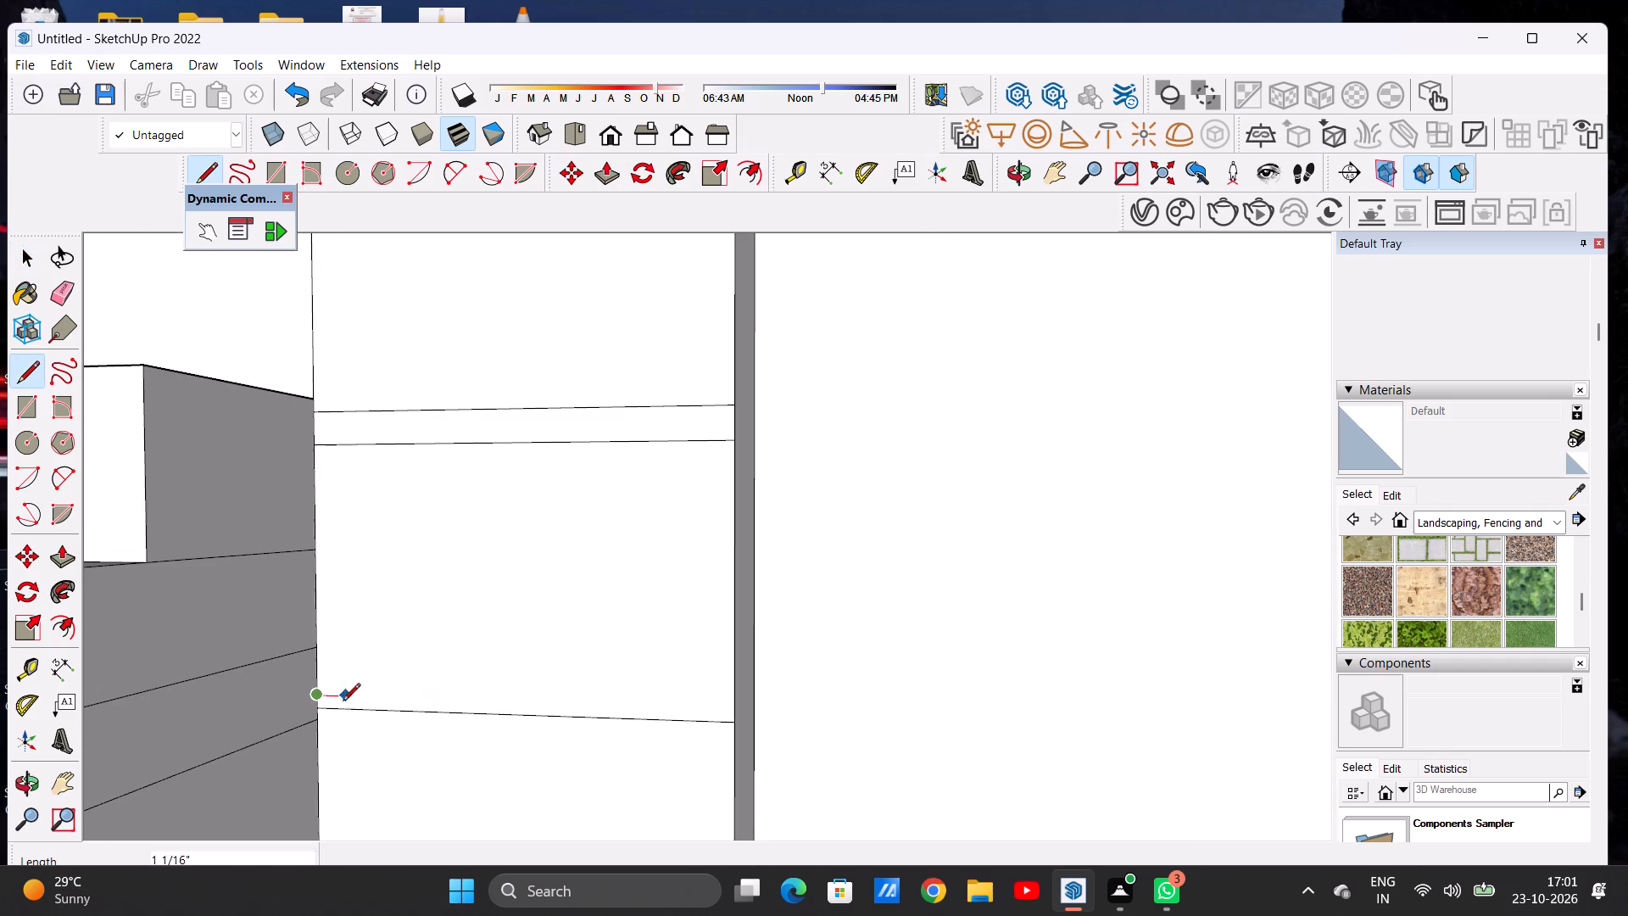
left_click(319, 684)
key("space")
type("L")
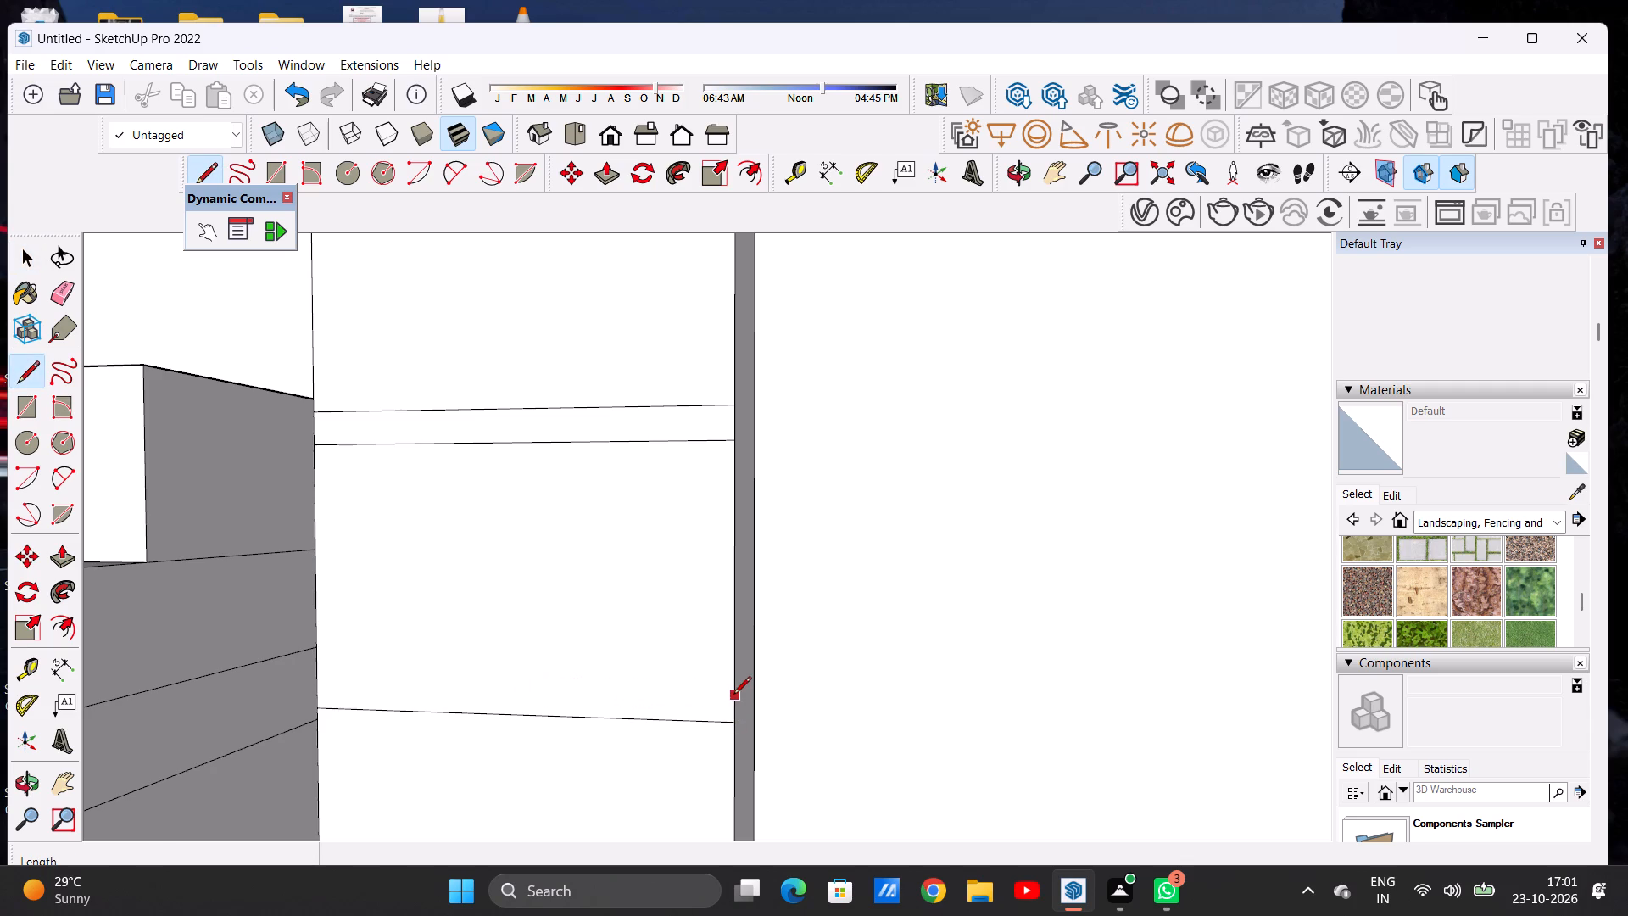
left_click(733, 695)
left_click(319, 673)
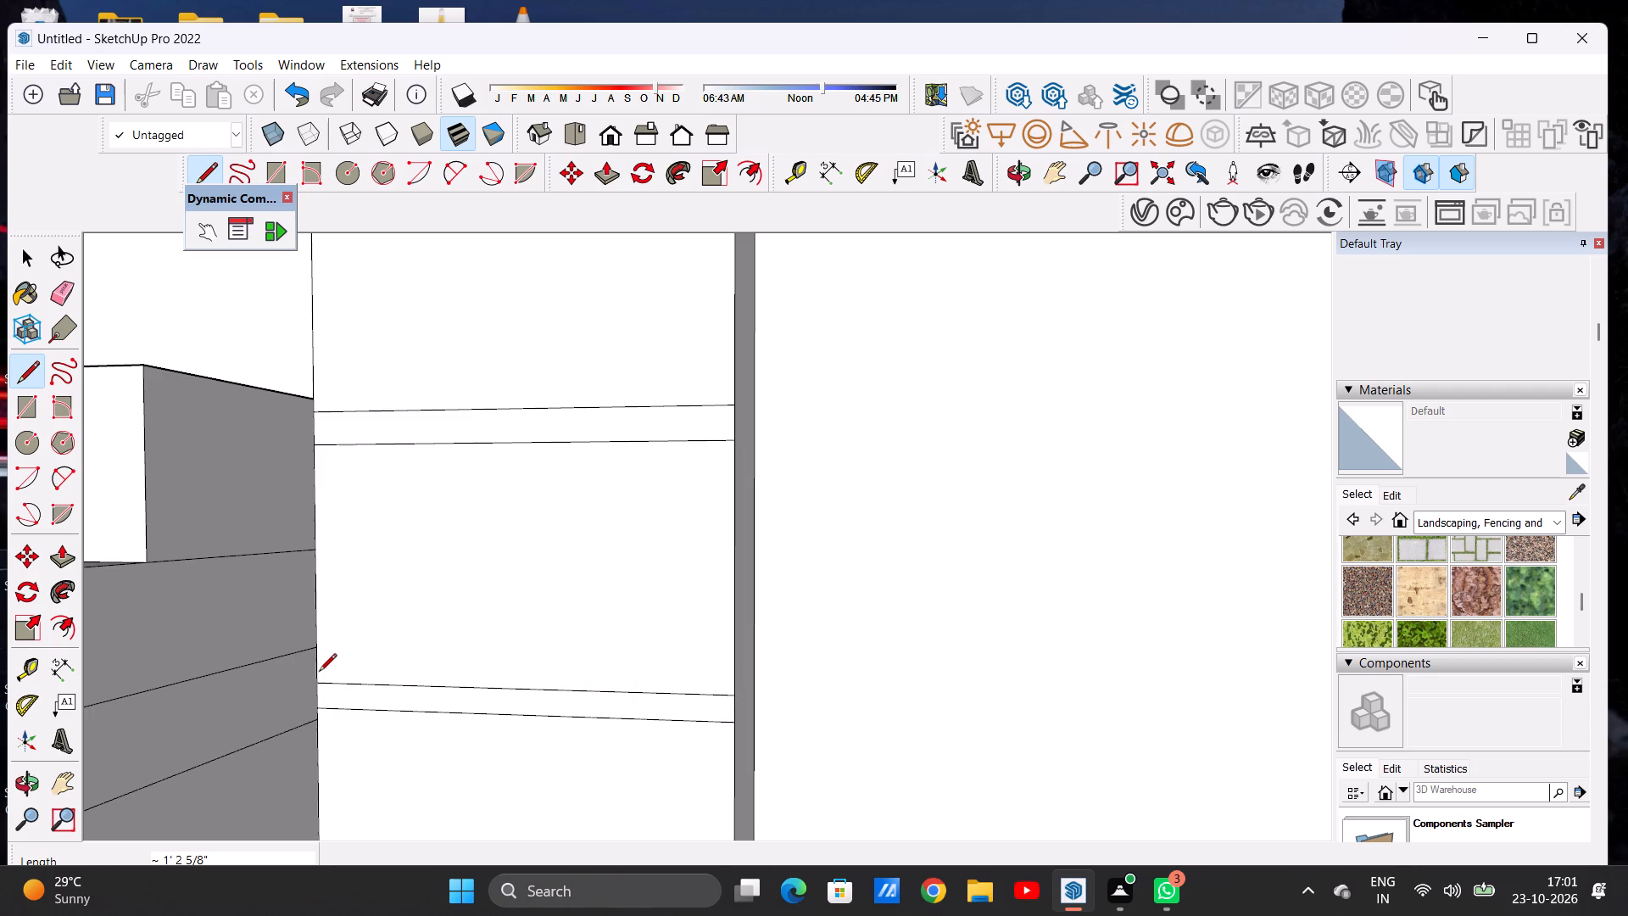
key("space")
Examine the banded porch strip and the front elevation from several angles and distances.
scroll(617, 667, "down", 7)
scroll(549, 658, "down", 15)
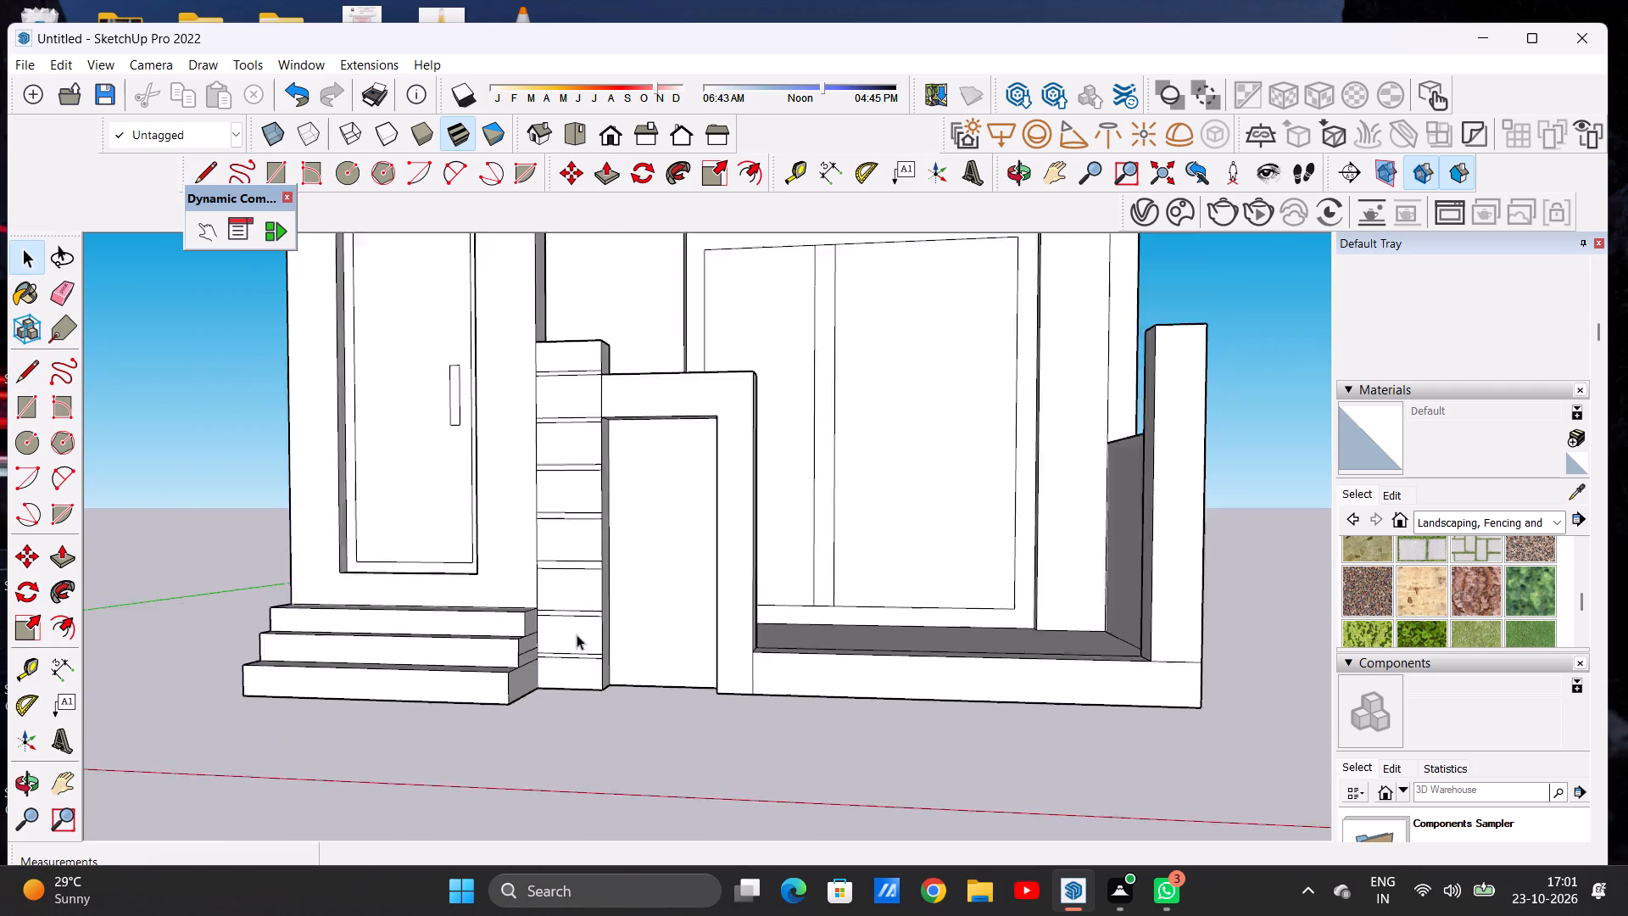
scroll(577, 634, "down", 1)
middle_click_drag(586, 630, 627, 645)
middle_click(627, 645)
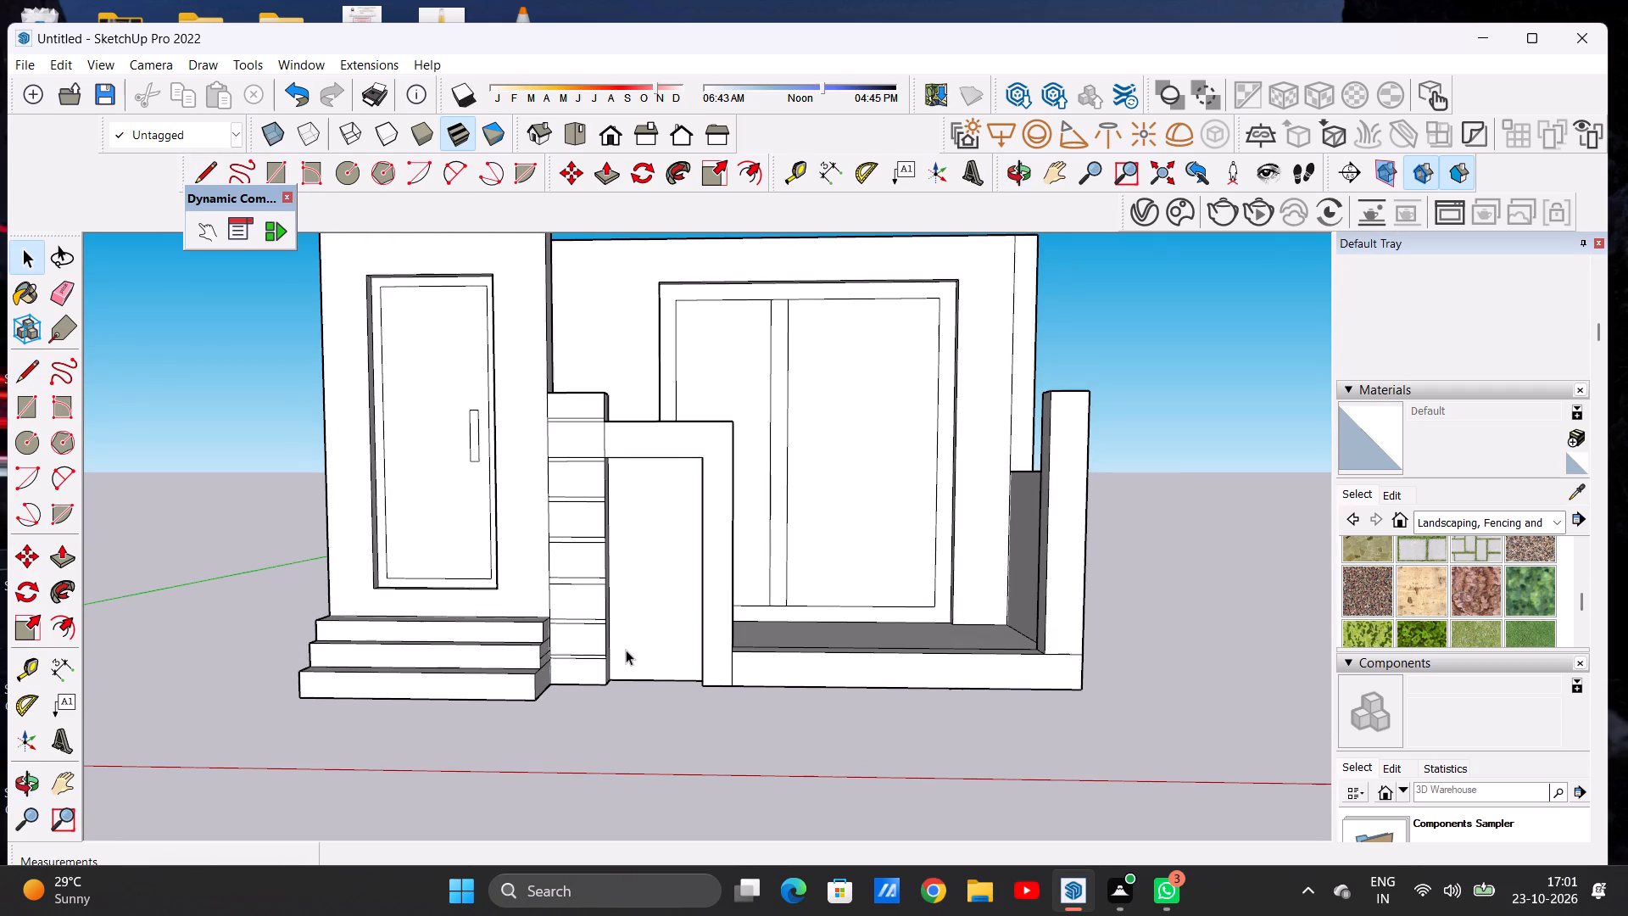
scroll(624, 656, "down", 4)
middle_click_drag(668, 555, 645, 562)
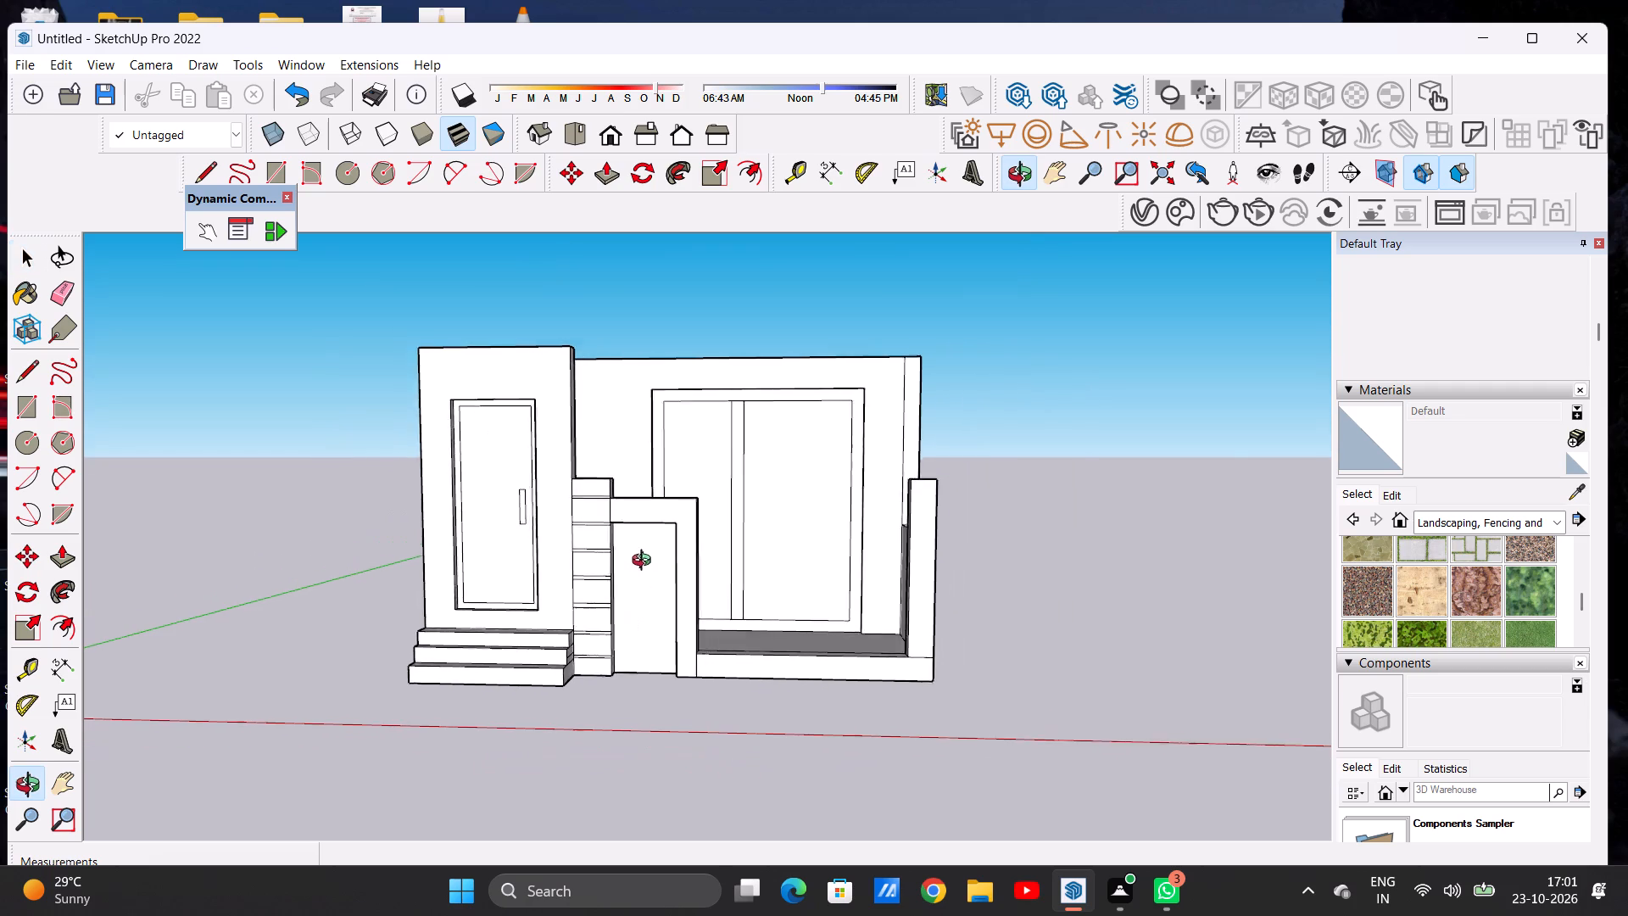
middle_click_drag(645, 562, 444, 613)
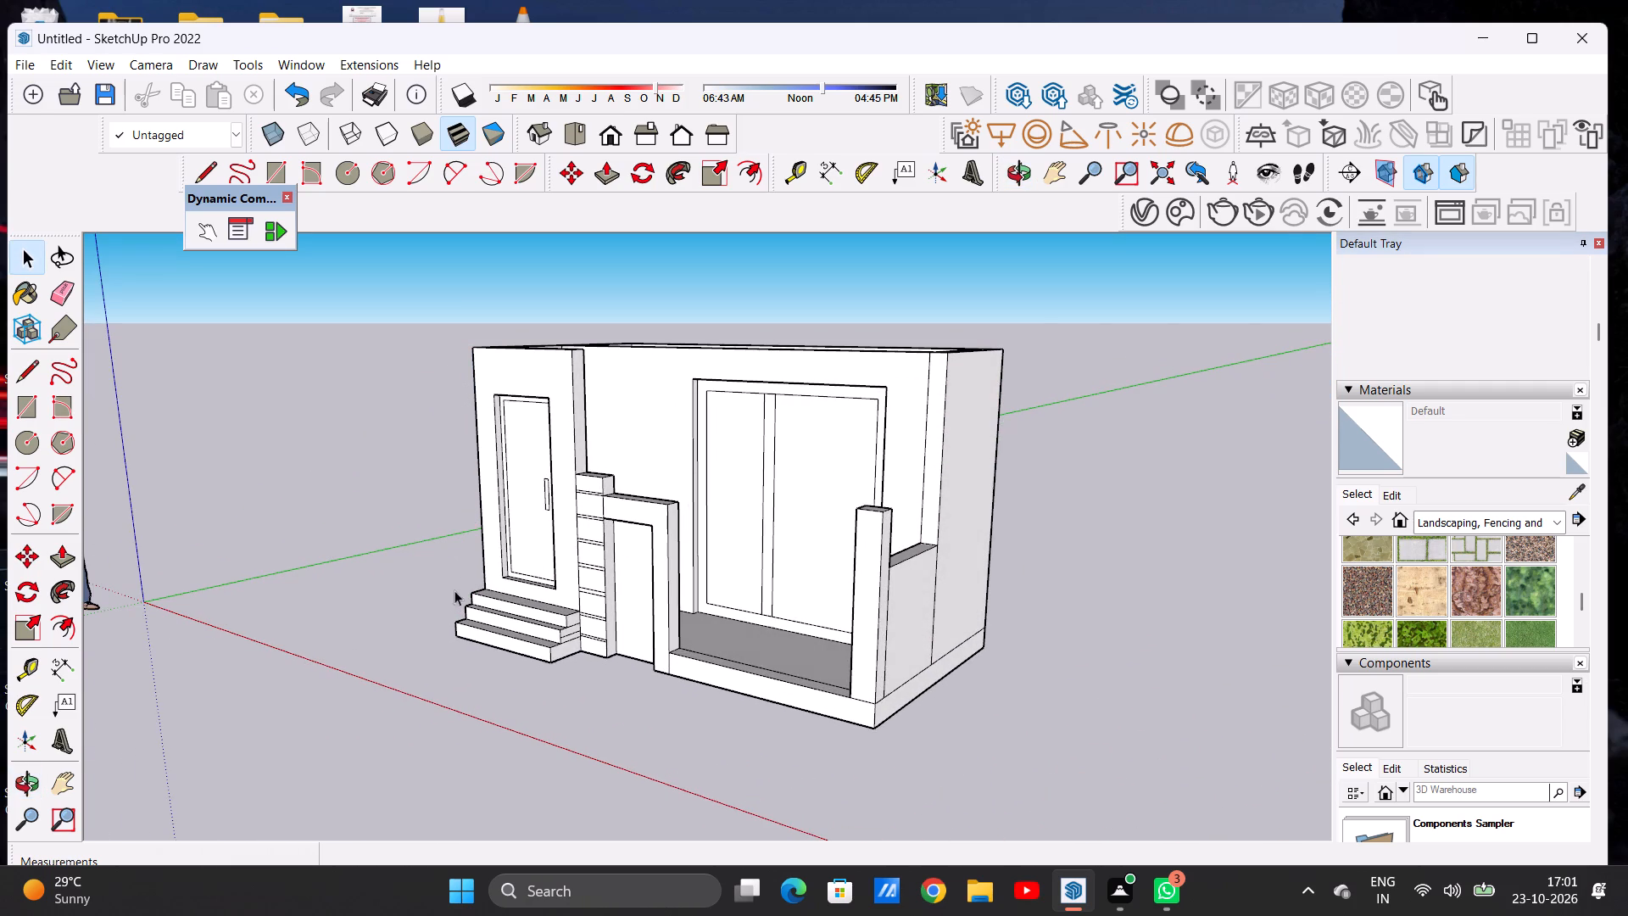
scroll(594, 506, "up", 5)
middle_click_drag(578, 542, 769, 525)
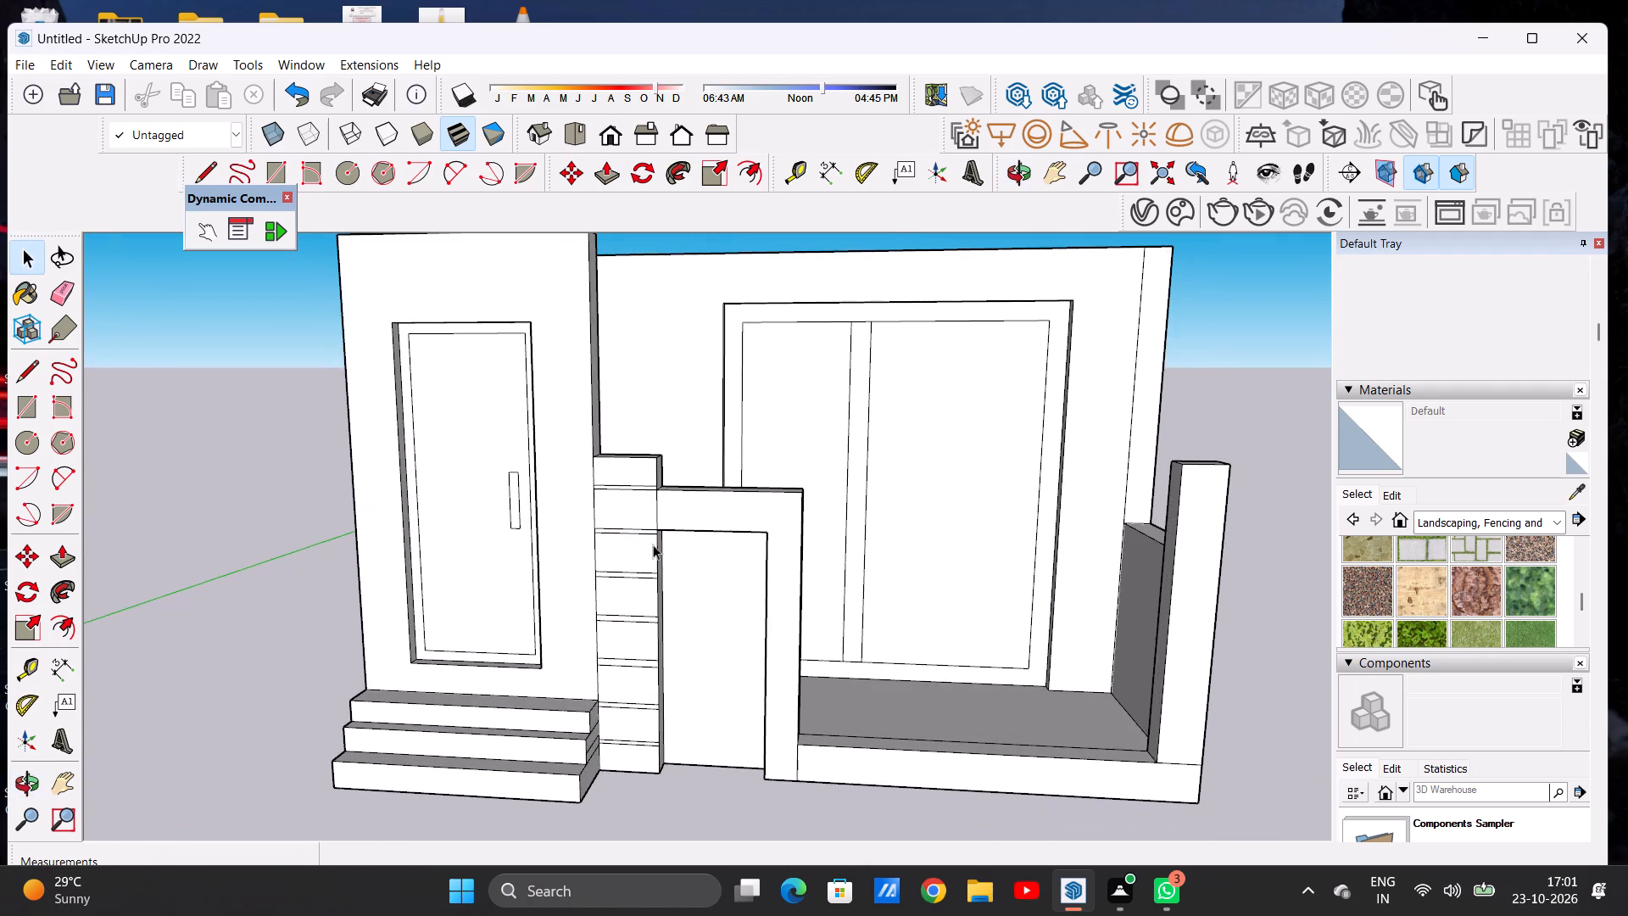
scroll(421, 603, "down", 7)
middle_click_drag(501, 608, 585, 576)
scroll(453, 612, "down", 6)
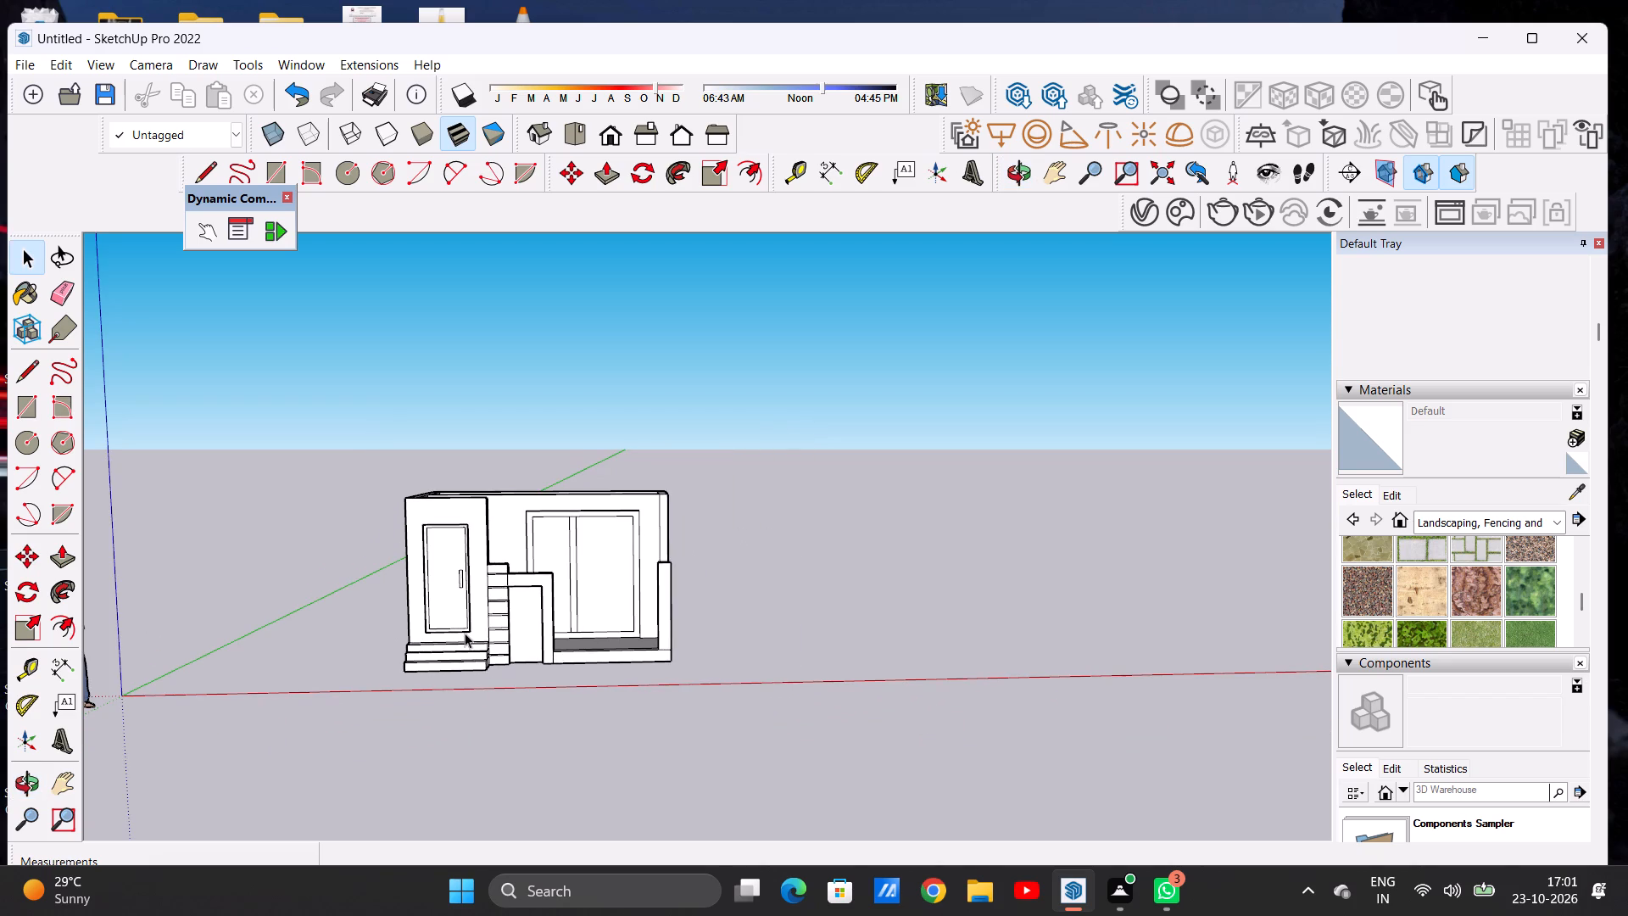
scroll(450, 662, "down", 3)
scroll(471, 553, "up", 2)
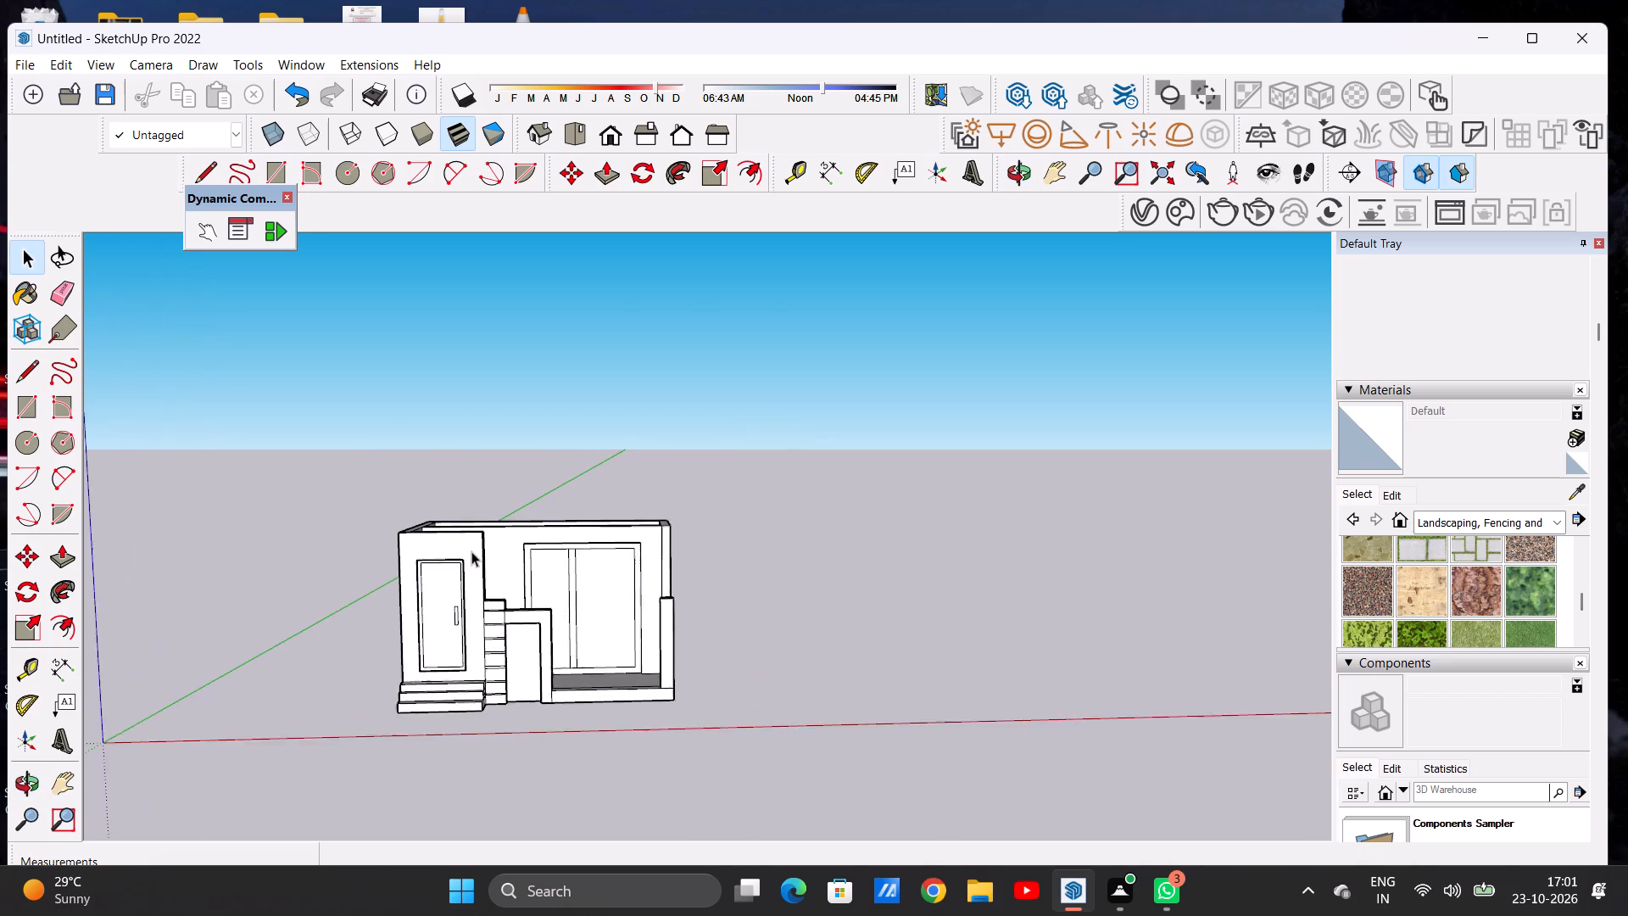
scroll(471, 551, "up", 2)
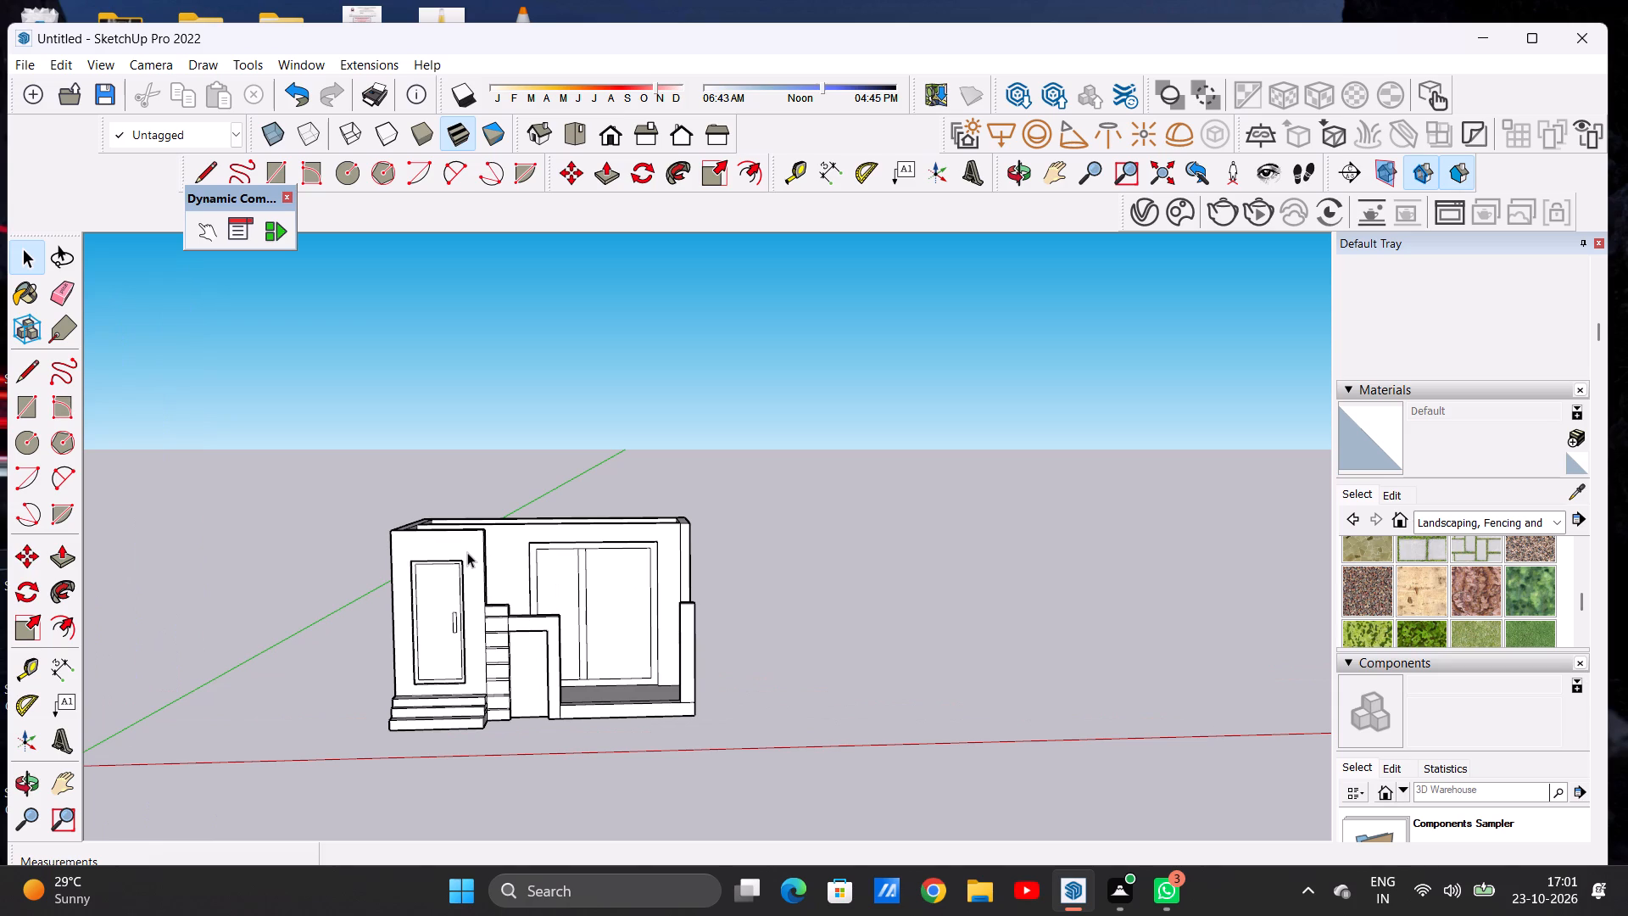
scroll(459, 544, "down", 7)
middle_click_drag(496, 528, 494, 528)
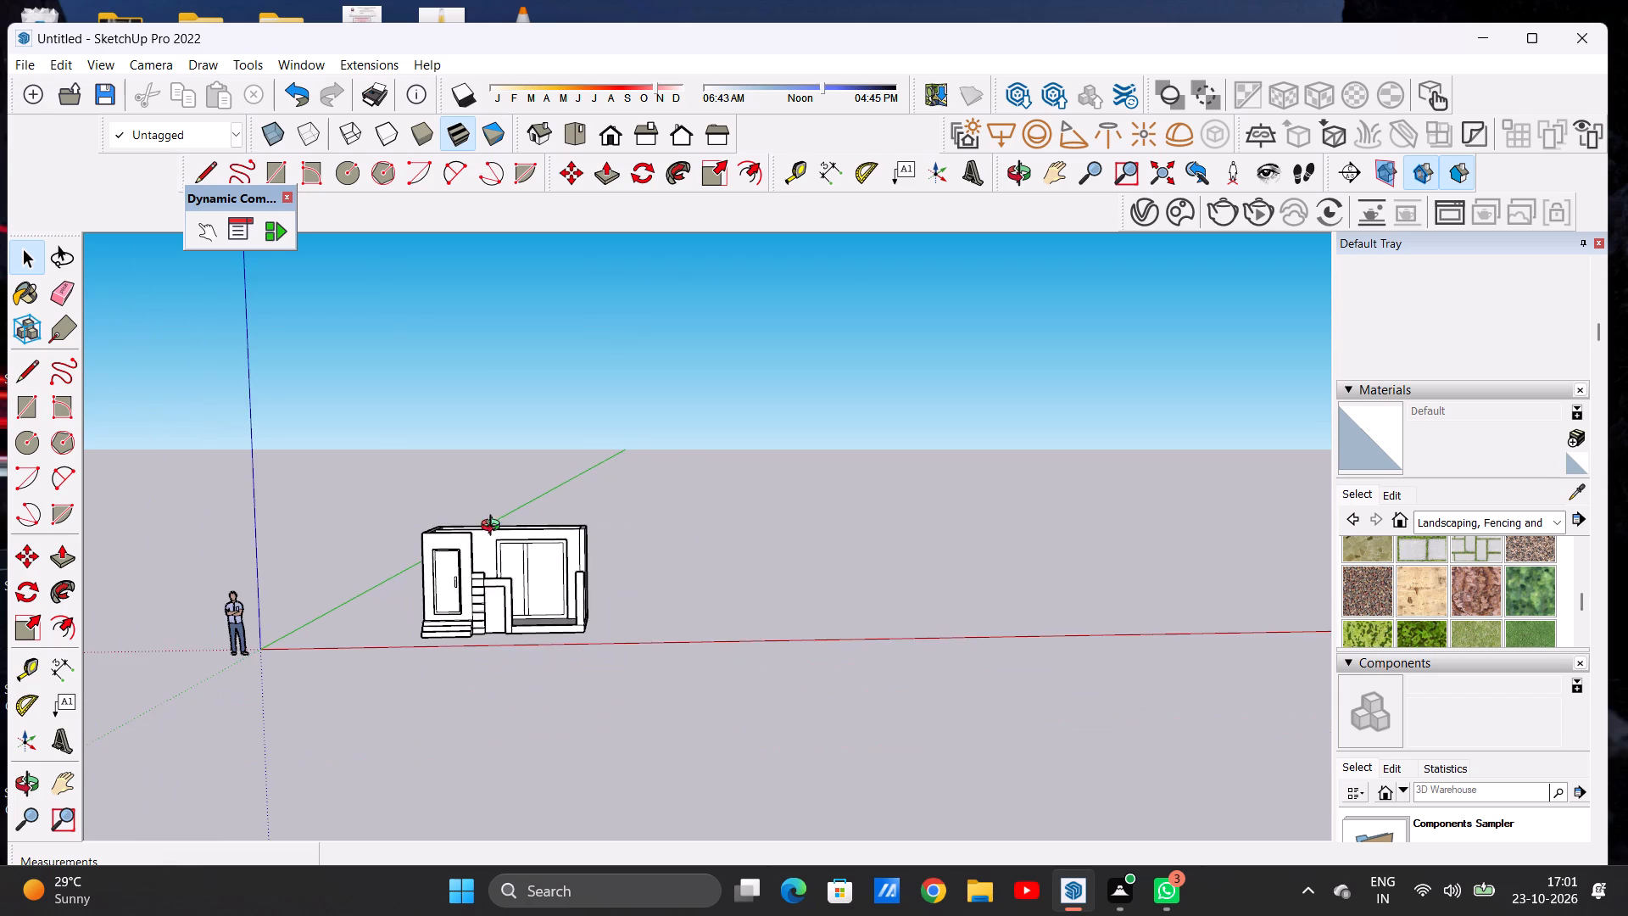
middle_click_drag(494, 528, 477, 712)
scroll(471, 568, "up", 5)
middle_click_drag(474, 613, 481, 561)
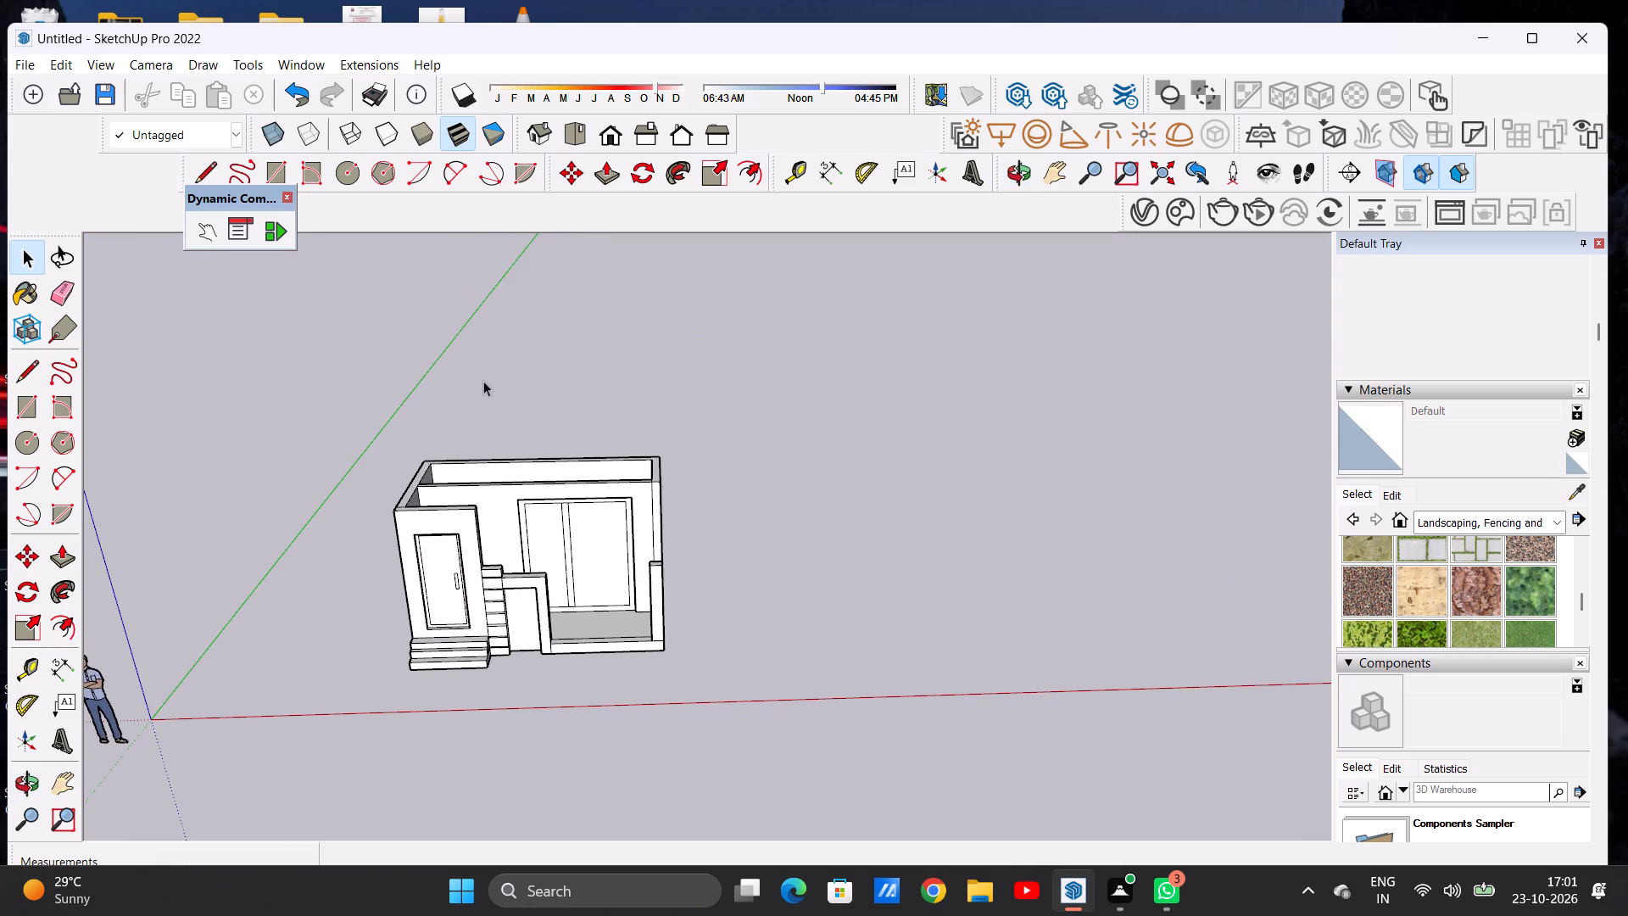
Examine the model in the standard front view and from above, including the open rooms behind the entrance door wall.
left_click(602, 134)
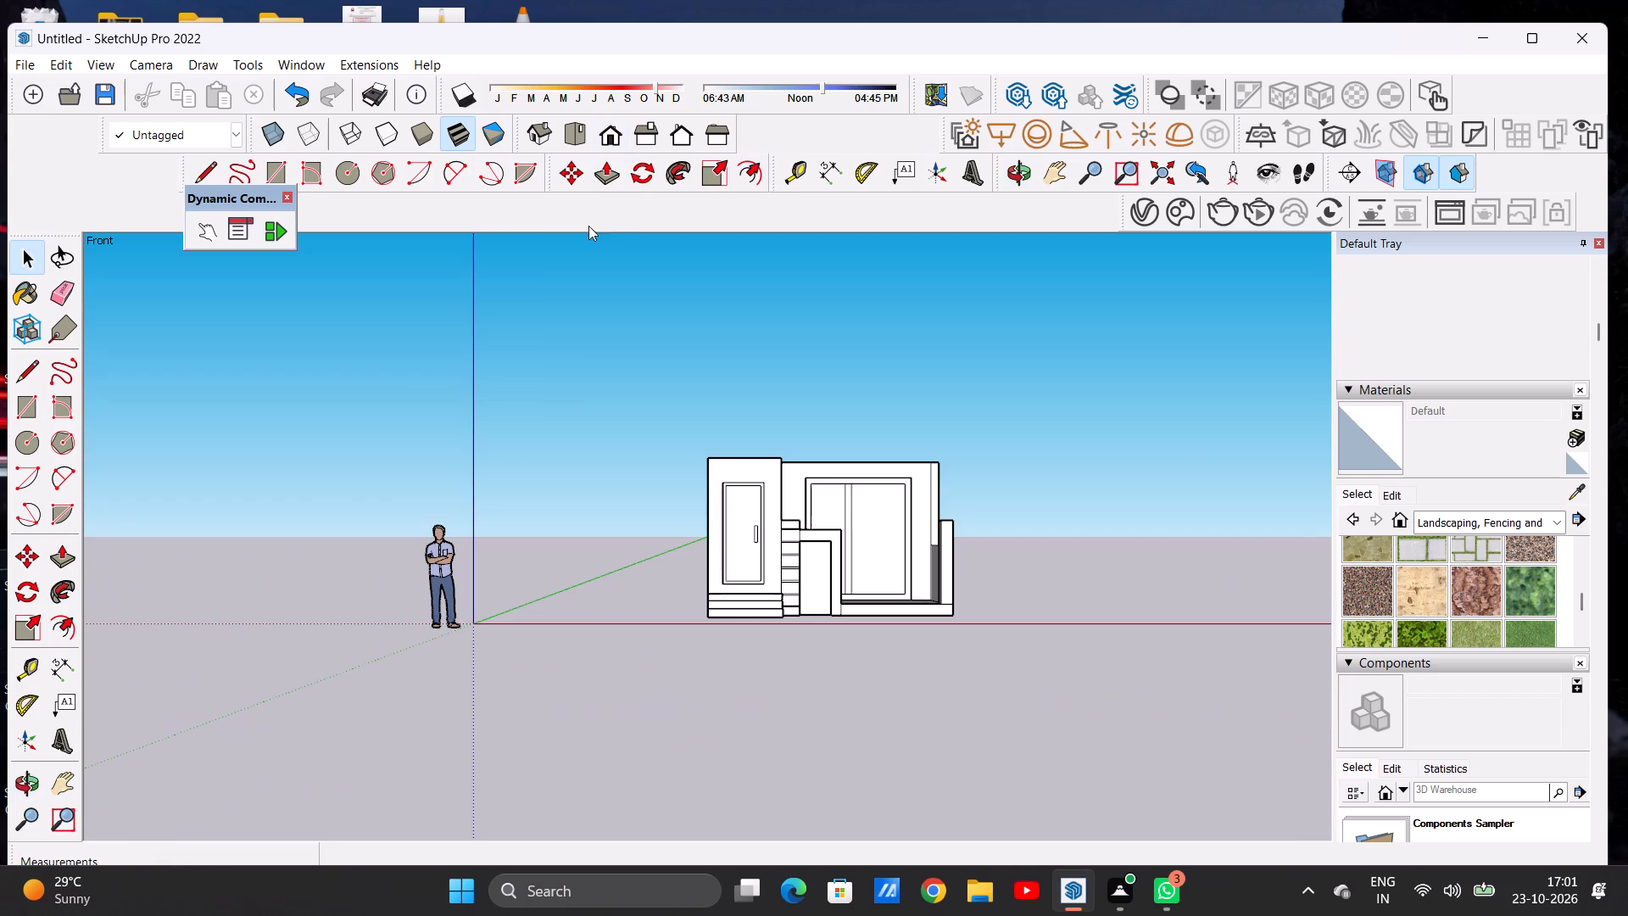
scroll(984, 485, "up", 7)
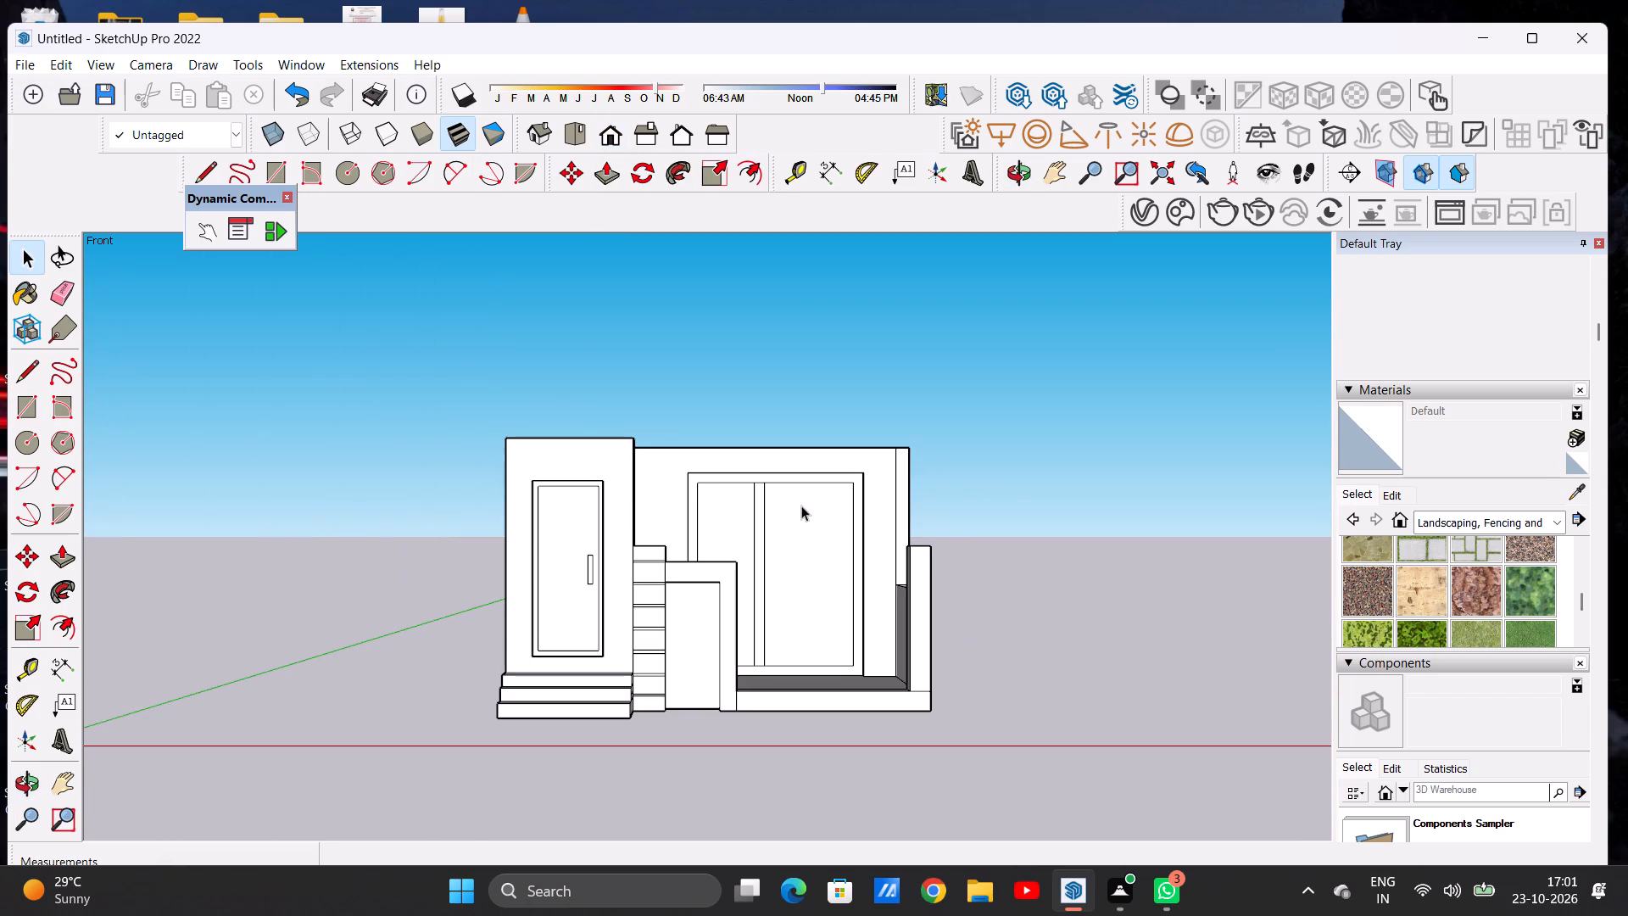
scroll(772, 513, "down", 3)
middle_click_drag(711, 482, 629, 736)
middle_click_drag(720, 435, 723, 651)
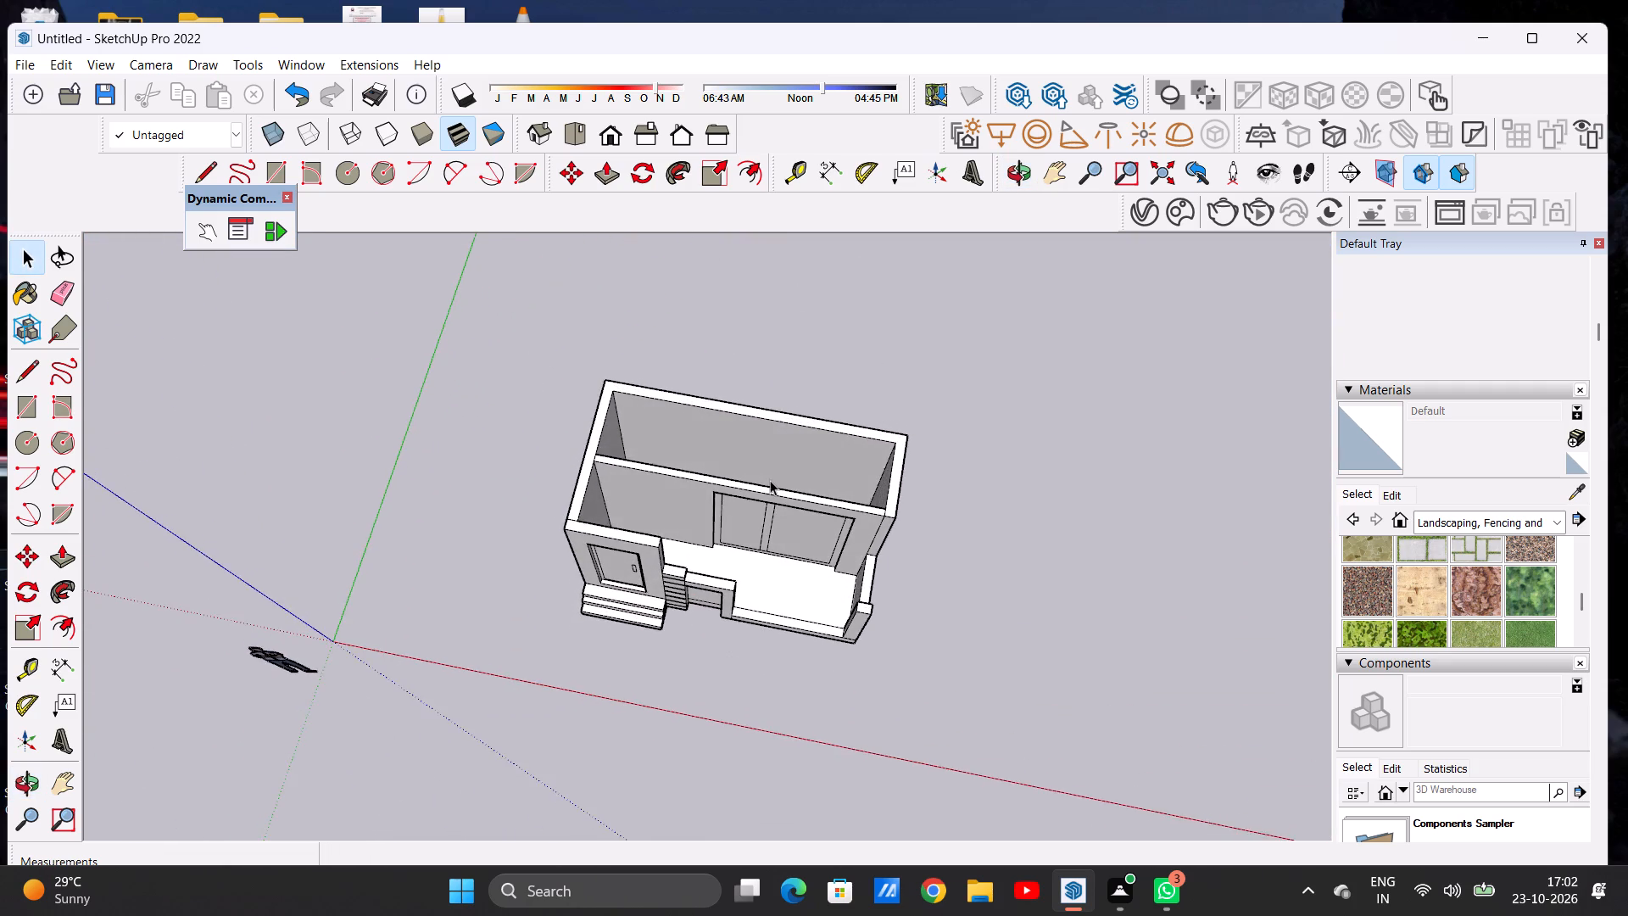
scroll(770, 480, "up", 6)
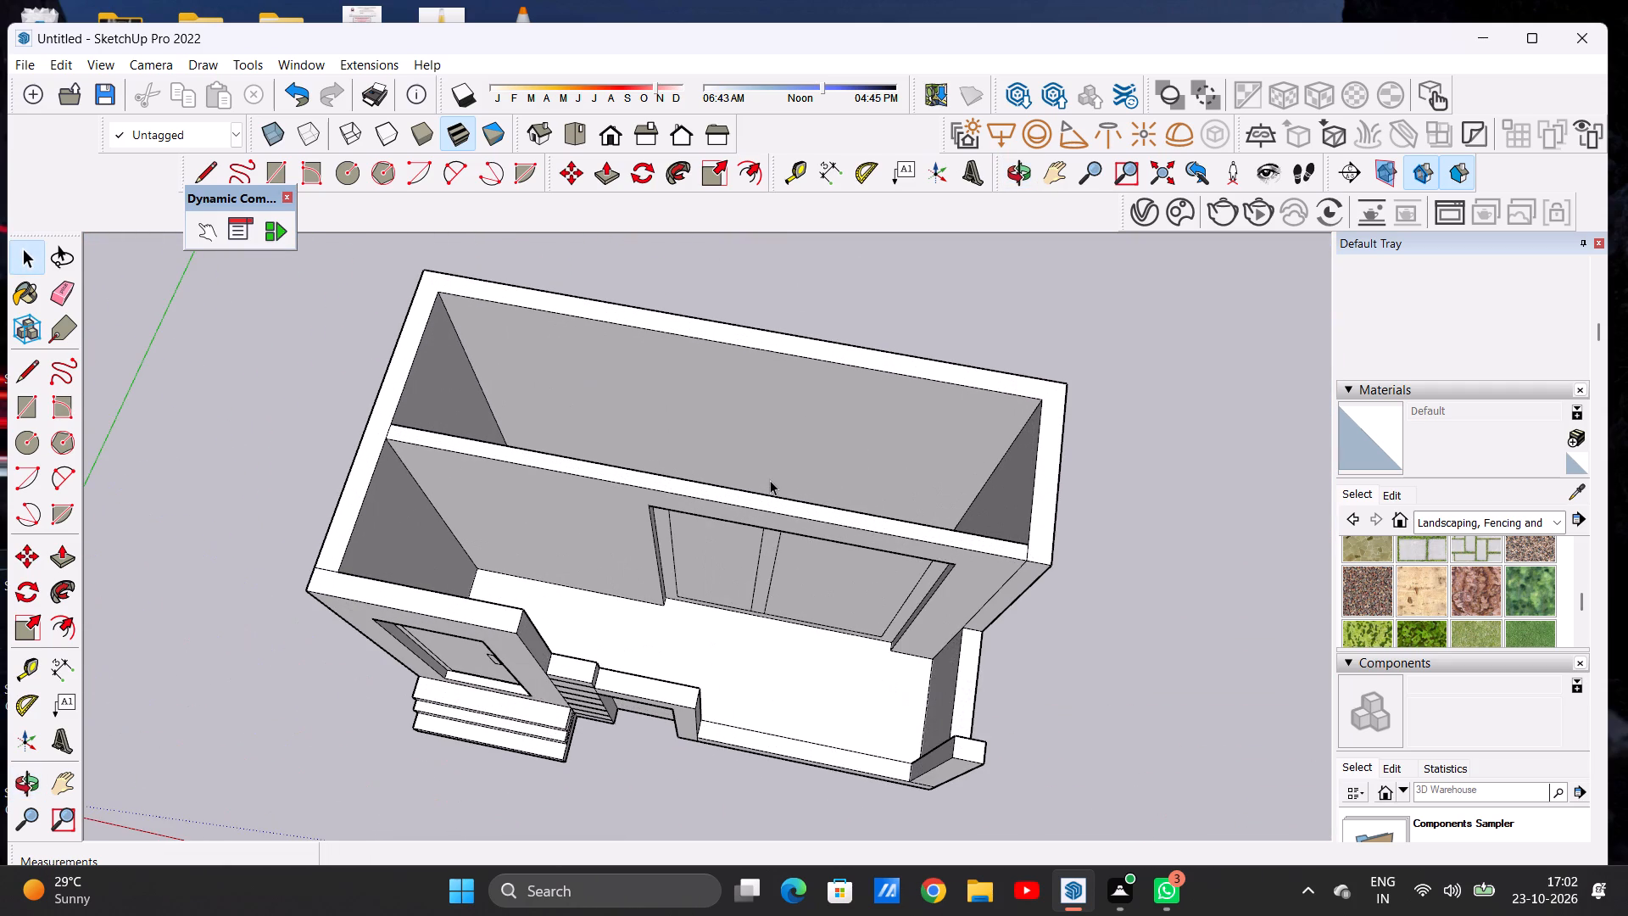
scroll(692, 628, "down", 4)
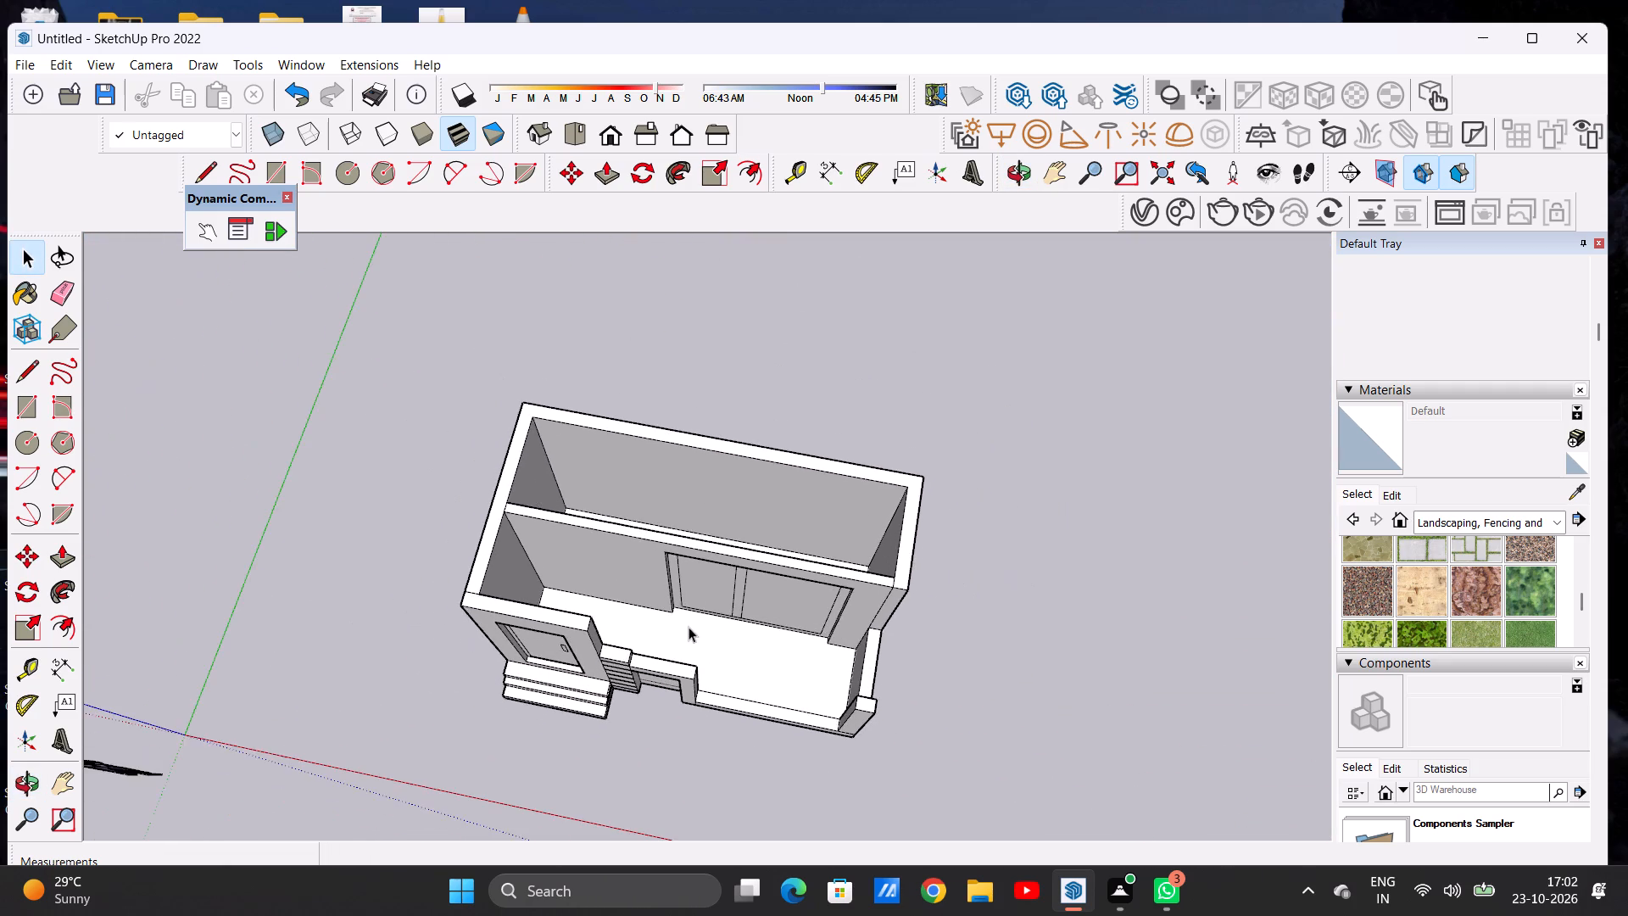
middle_click_drag(694, 644, 645, 363)
scroll(728, 553, "up", 2)
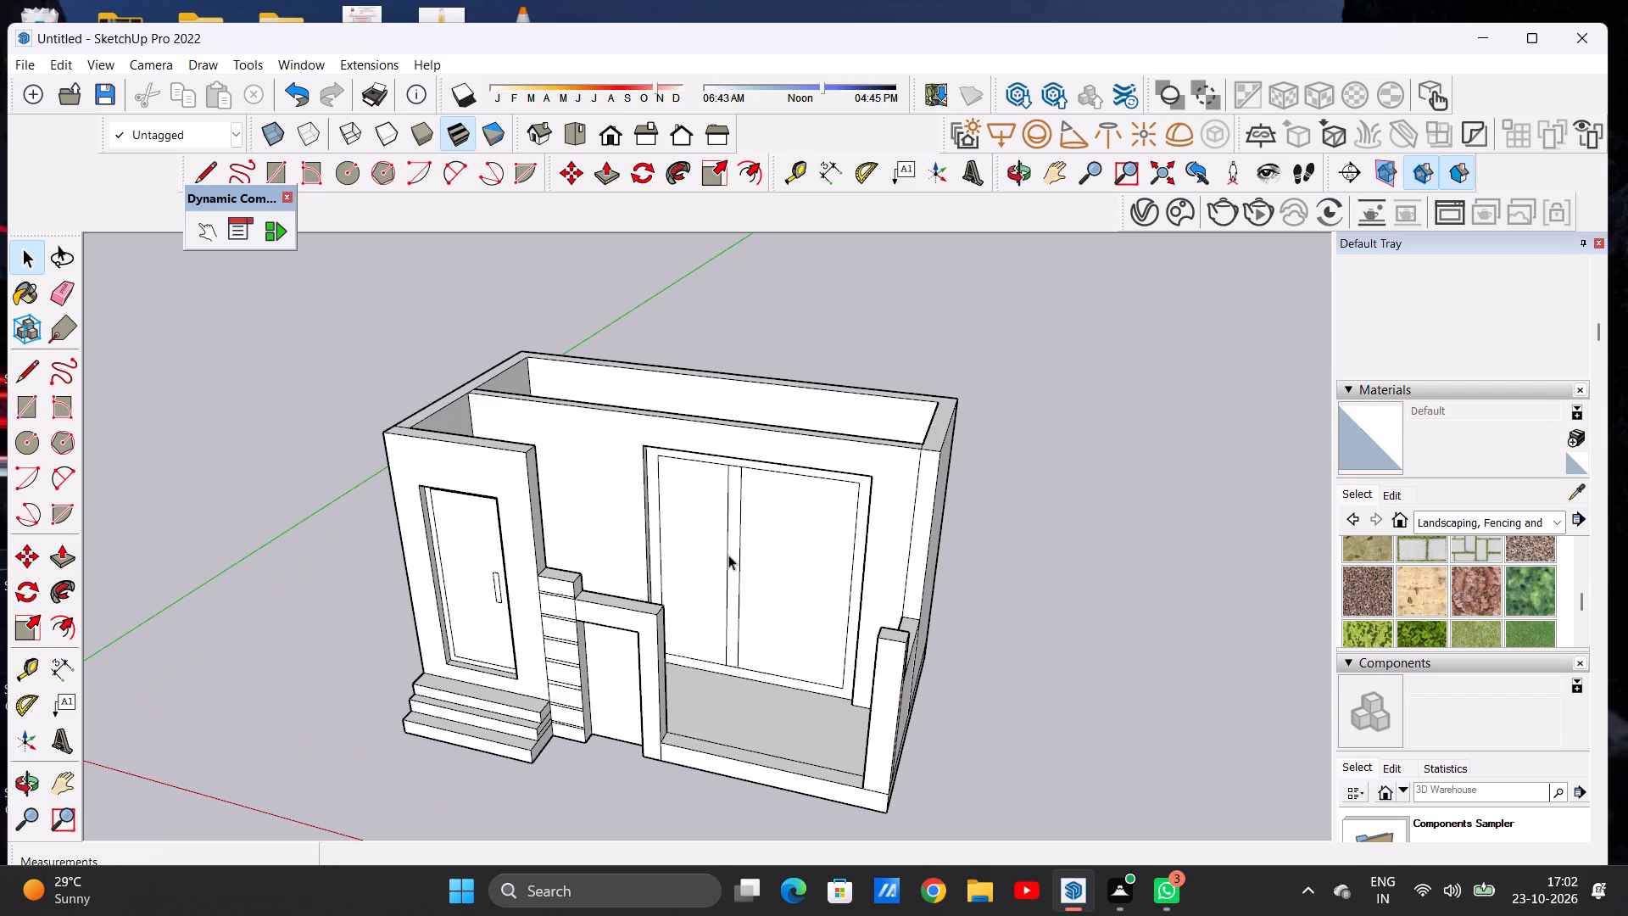
scroll(566, 540, "down", 2)
middle_click_drag(585, 545, 421, 510)
scroll(733, 544, "down", 4)
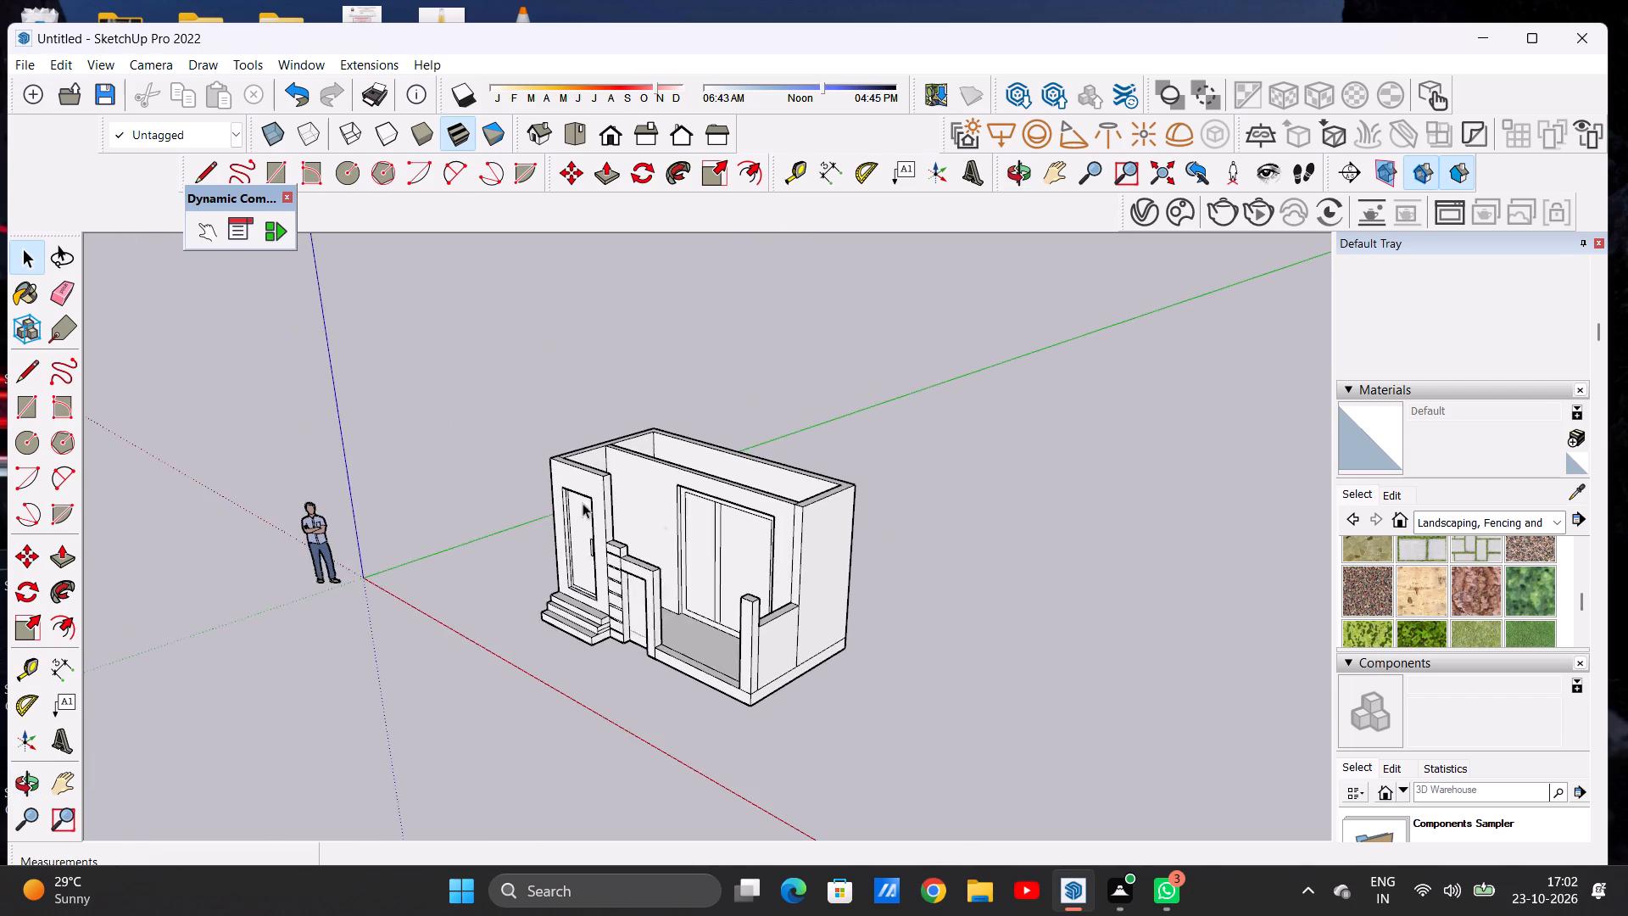
Push/Pull the inner face of the entrance door wall about 3' 4 5/8" inward to meet the partition wall behind it.
scroll(583, 488, "up", 5)
middle_click_drag(679, 500, 439, 498)
scroll(702, 471, "up", 6)
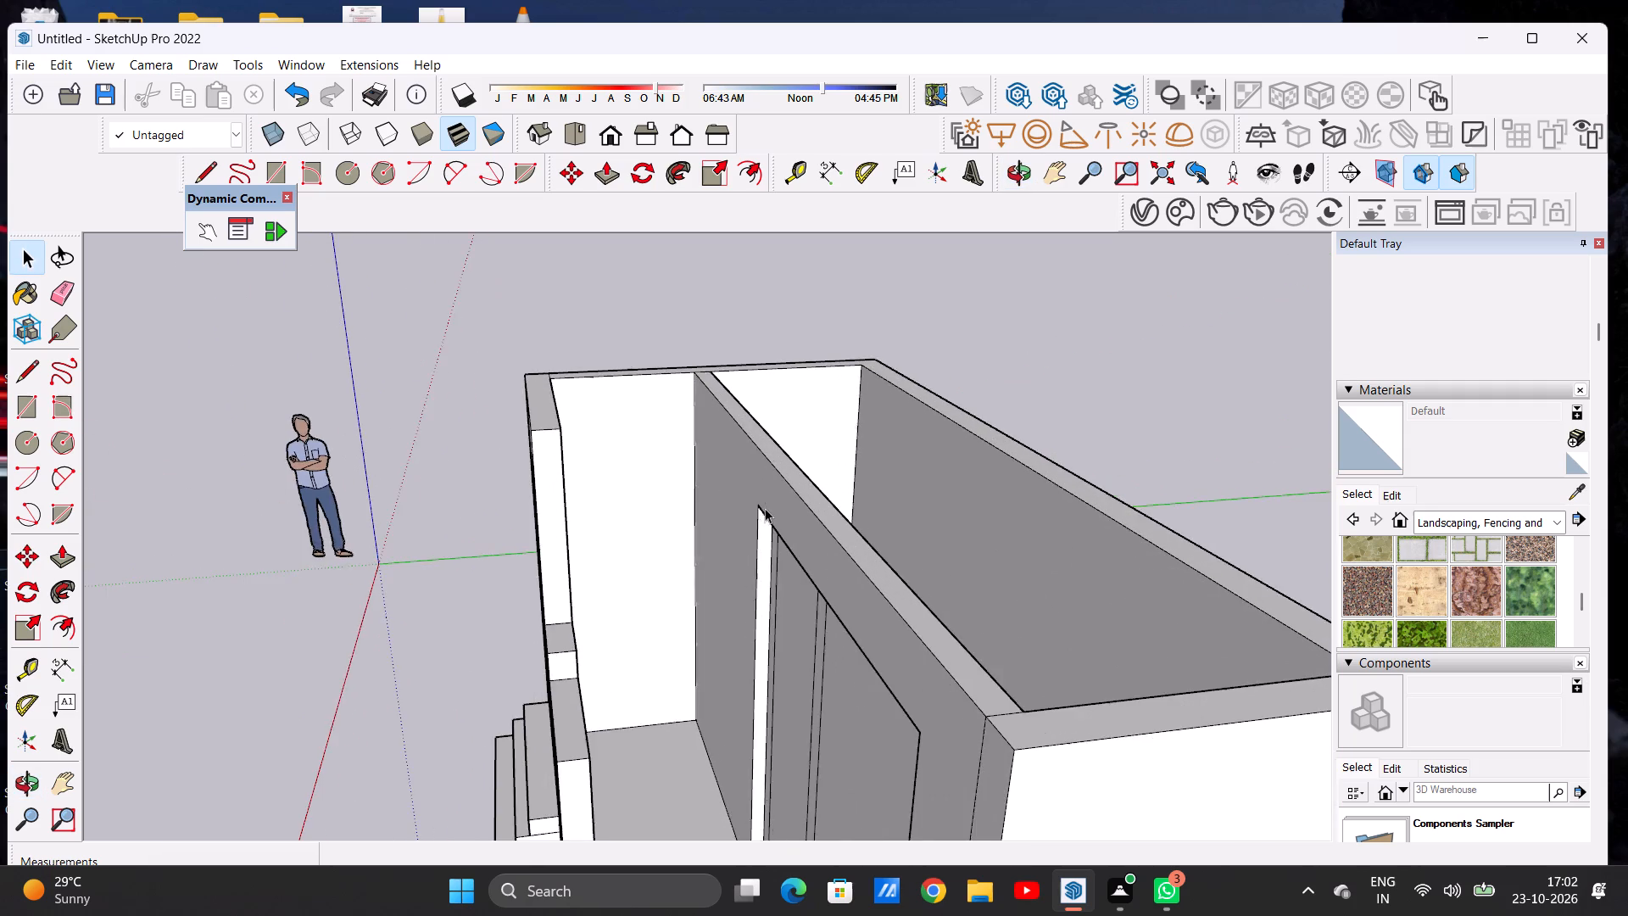
middle_click_drag(762, 508, 797, 521)
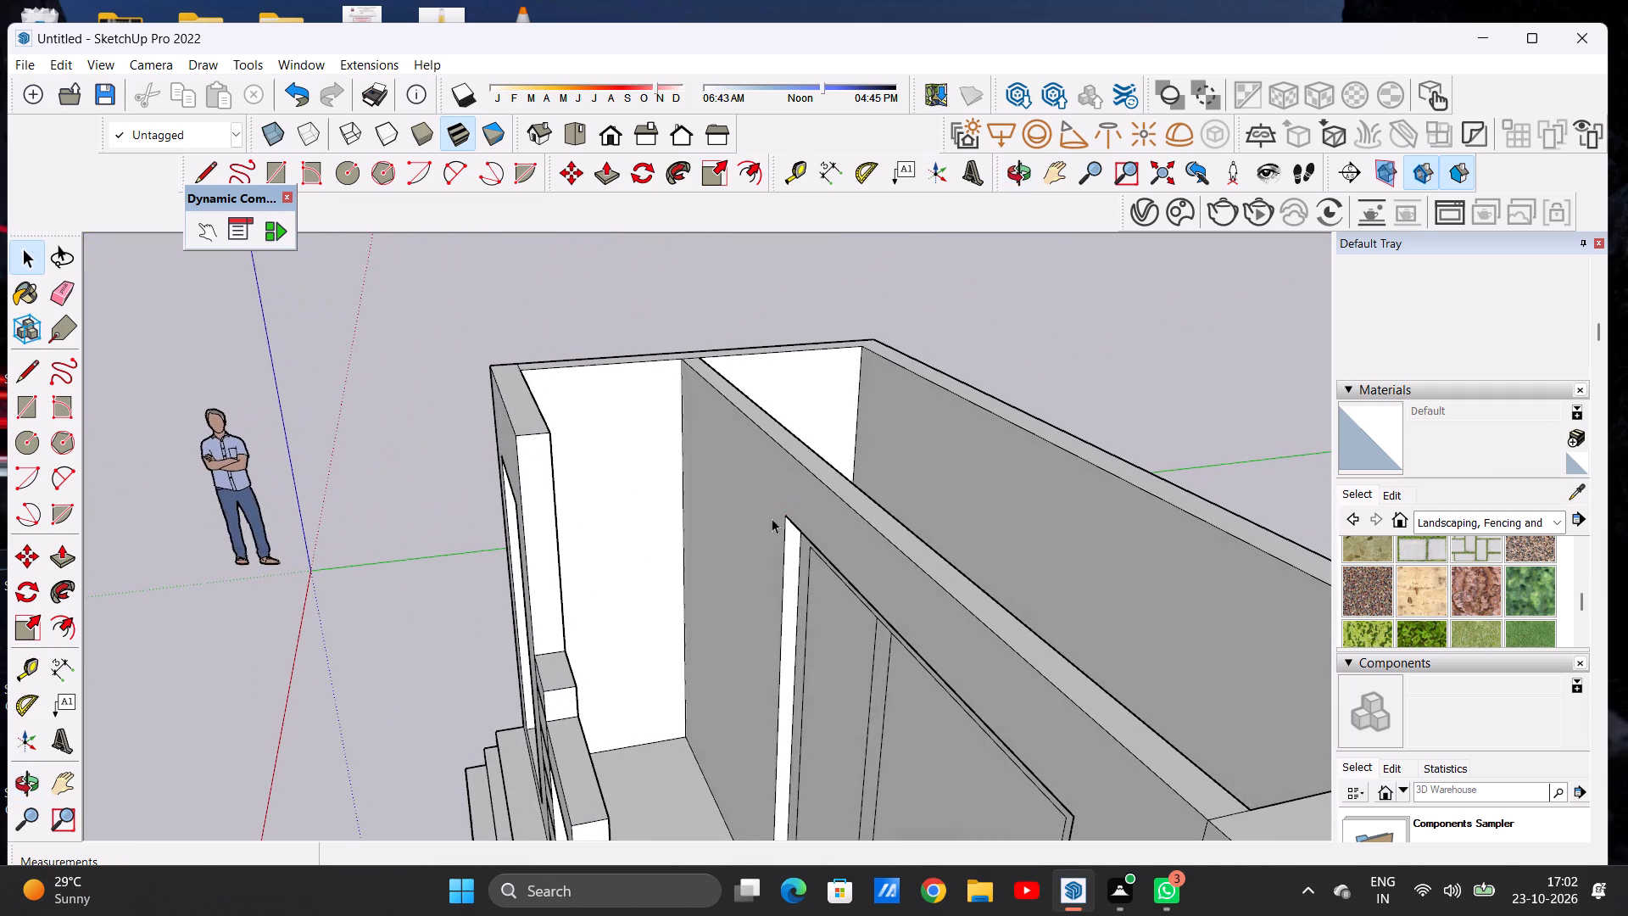
scroll(594, 518, "up", 4)
middle_click_drag(627, 534, 493, 628)
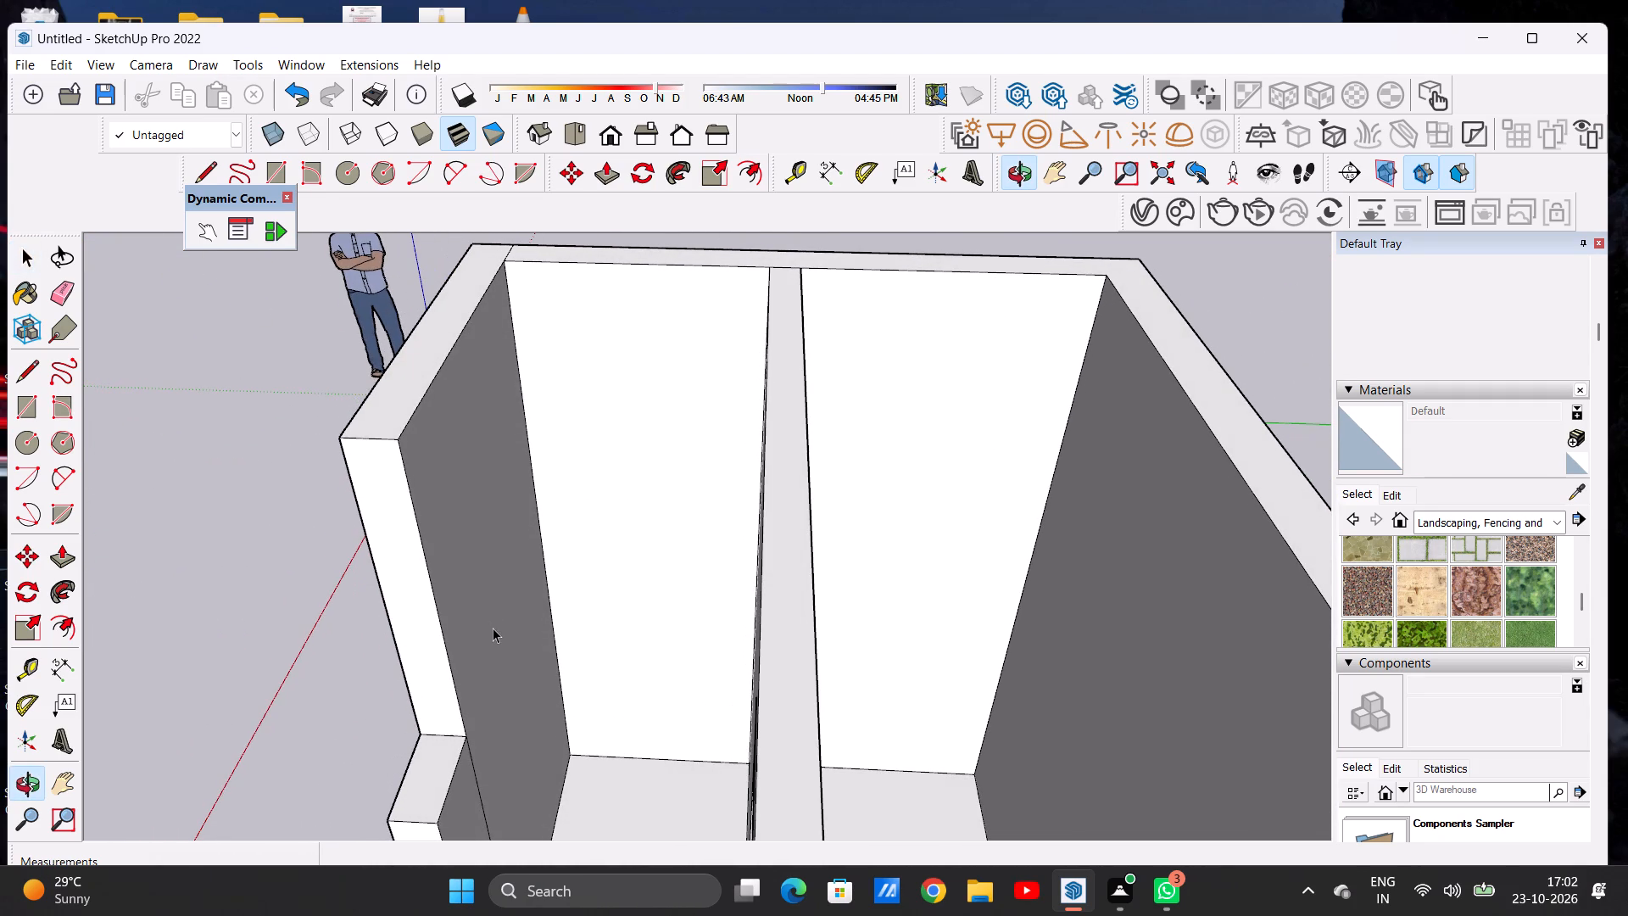
scroll(474, 551, "up", 1)
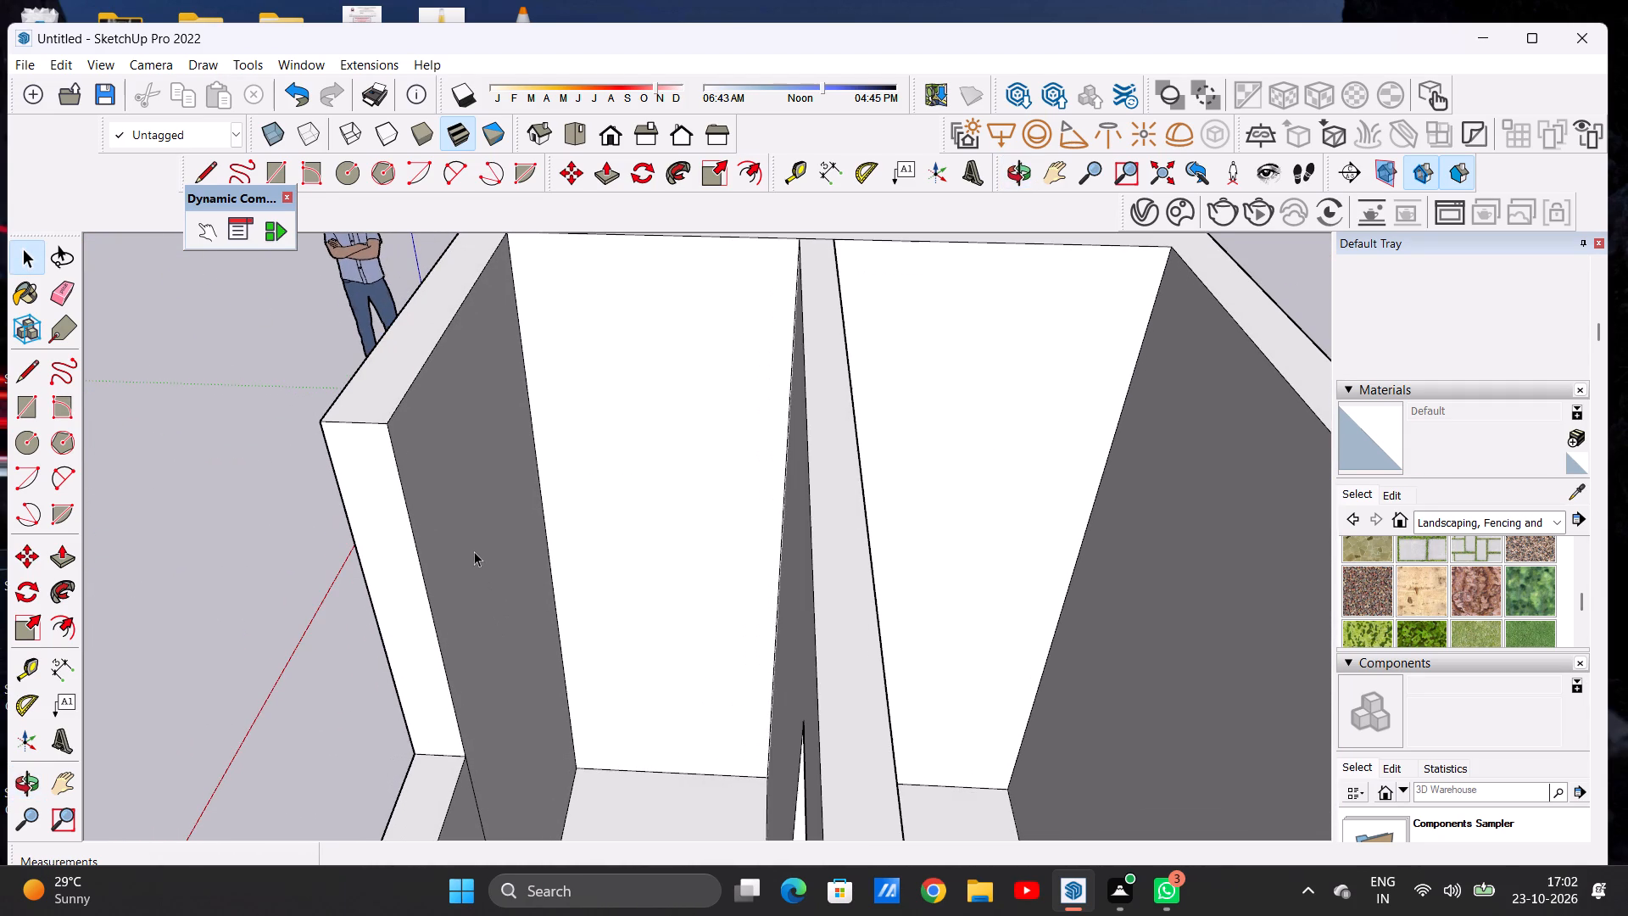
key("p")
left_click(449, 529)
scroll(666, 446, "down", 6)
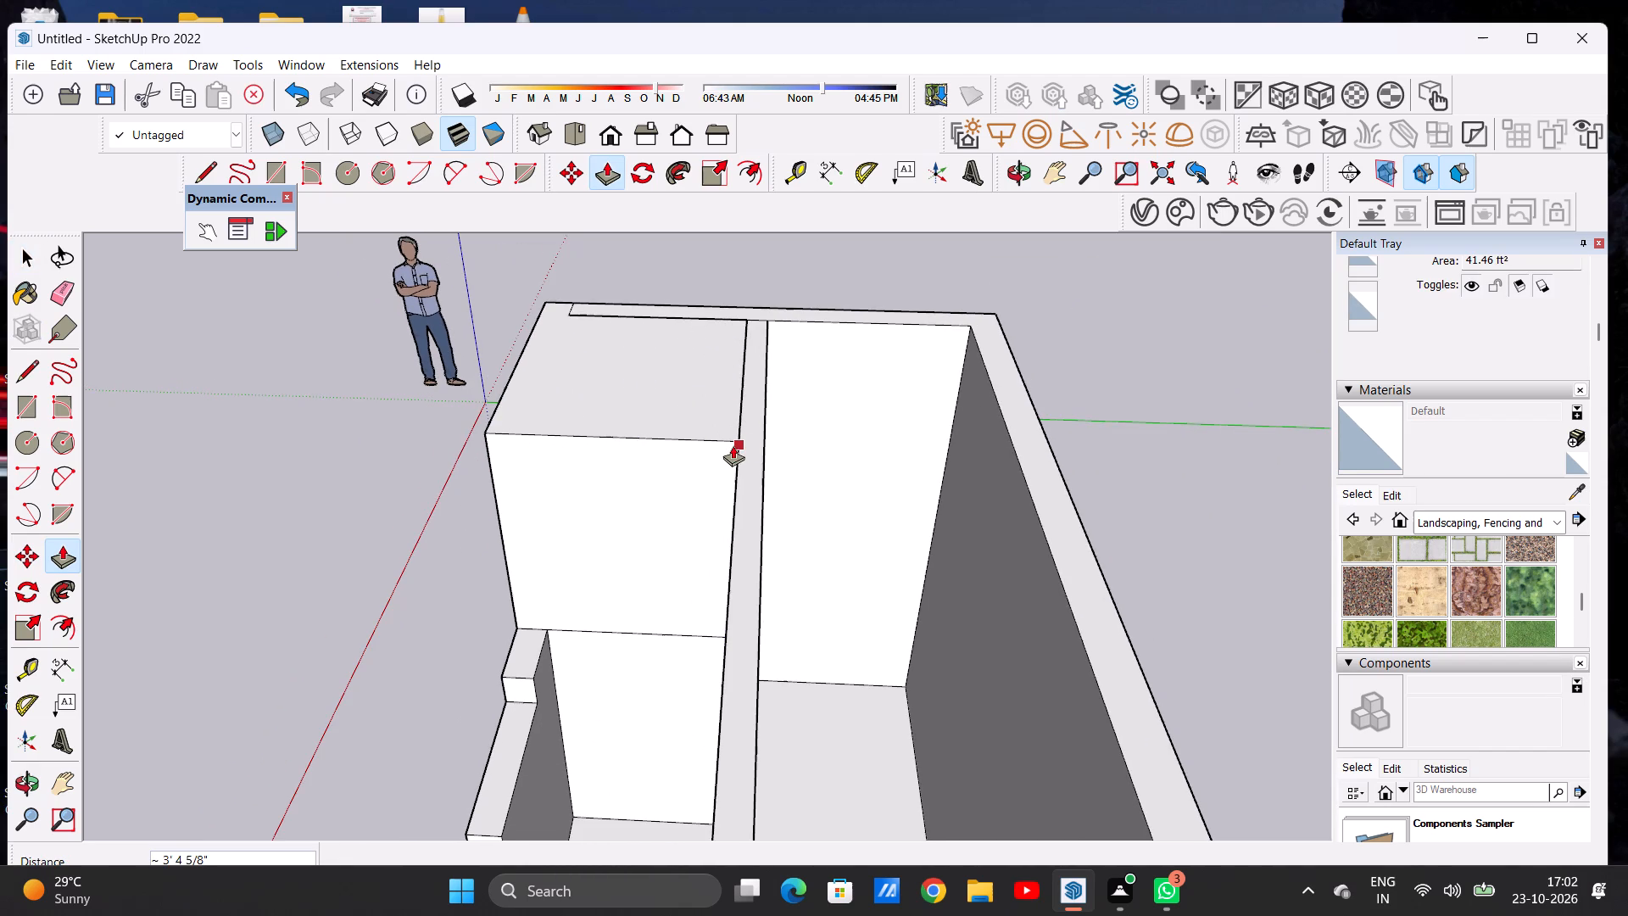
left_click(733, 445)
key("space")
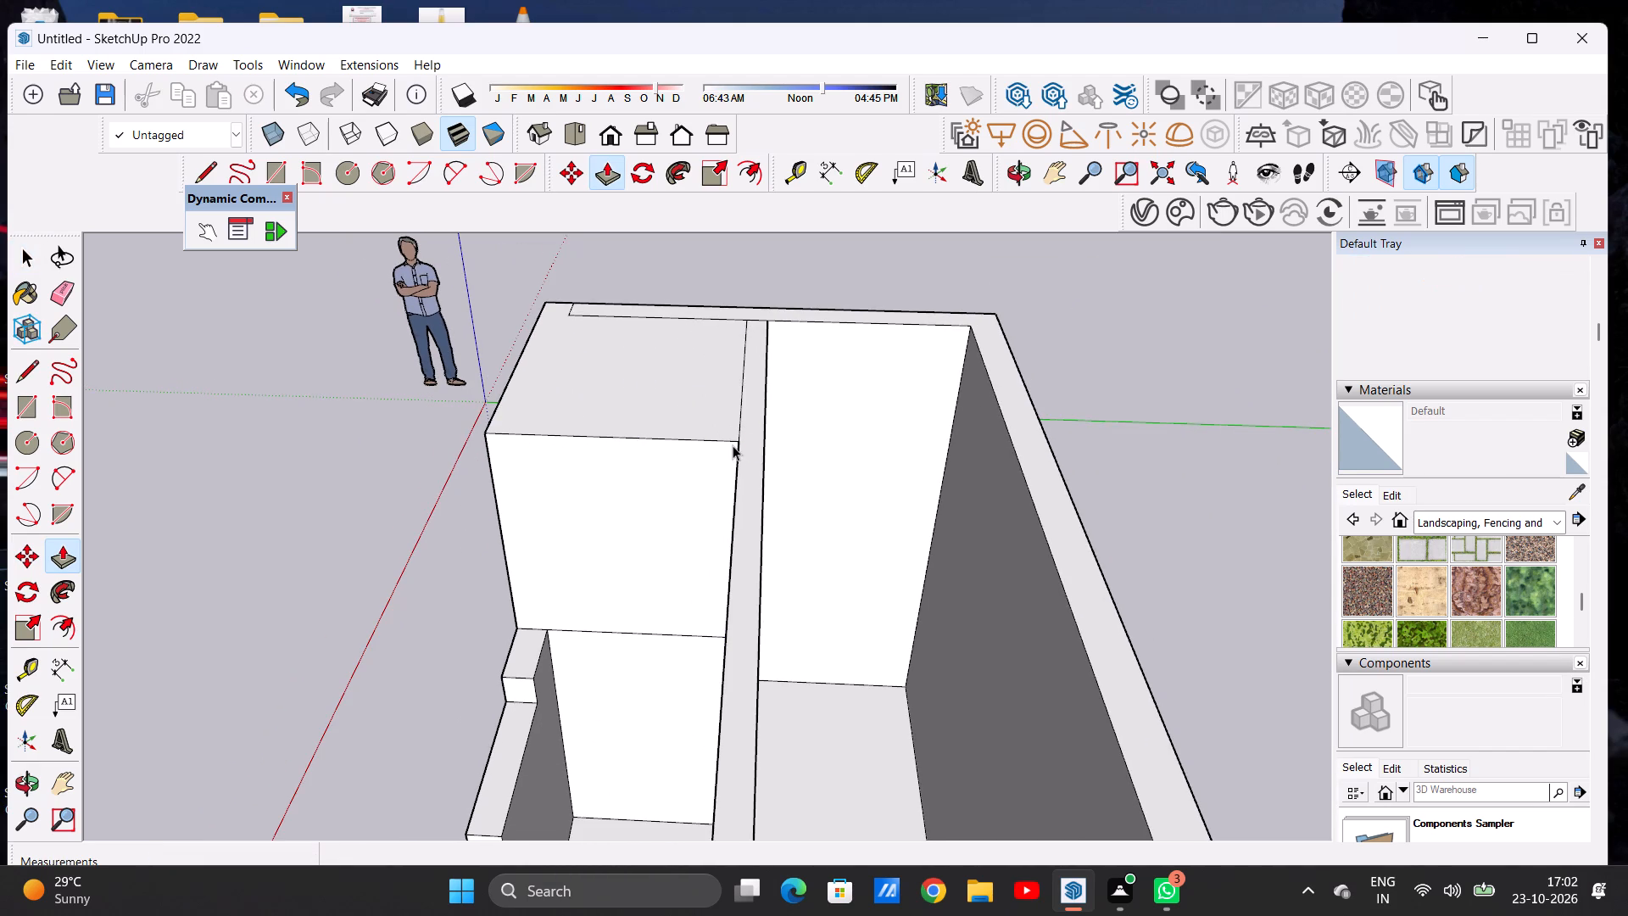
Examine the solid entrance block and the overall front elevation from several angles.
scroll(586, 536, "down", 4)
middle_click_drag(514, 584, 870, 522)
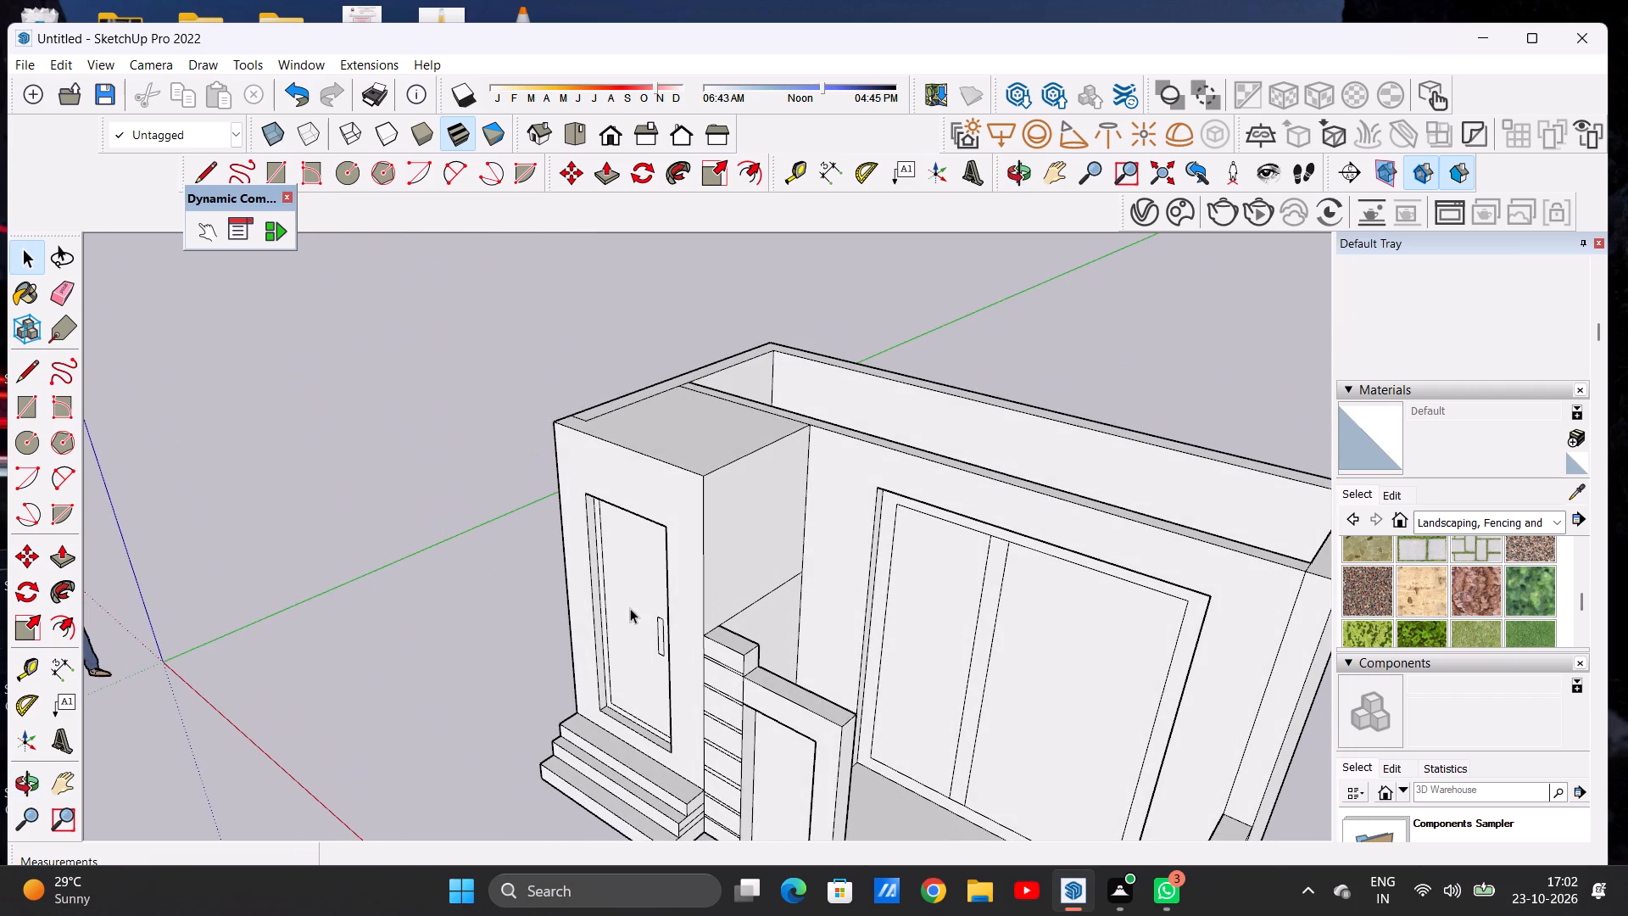
middle_click_drag(704, 604, 858, 592)
scroll(554, 639, "down", 5)
middle_click_drag(576, 652, 634, 617)
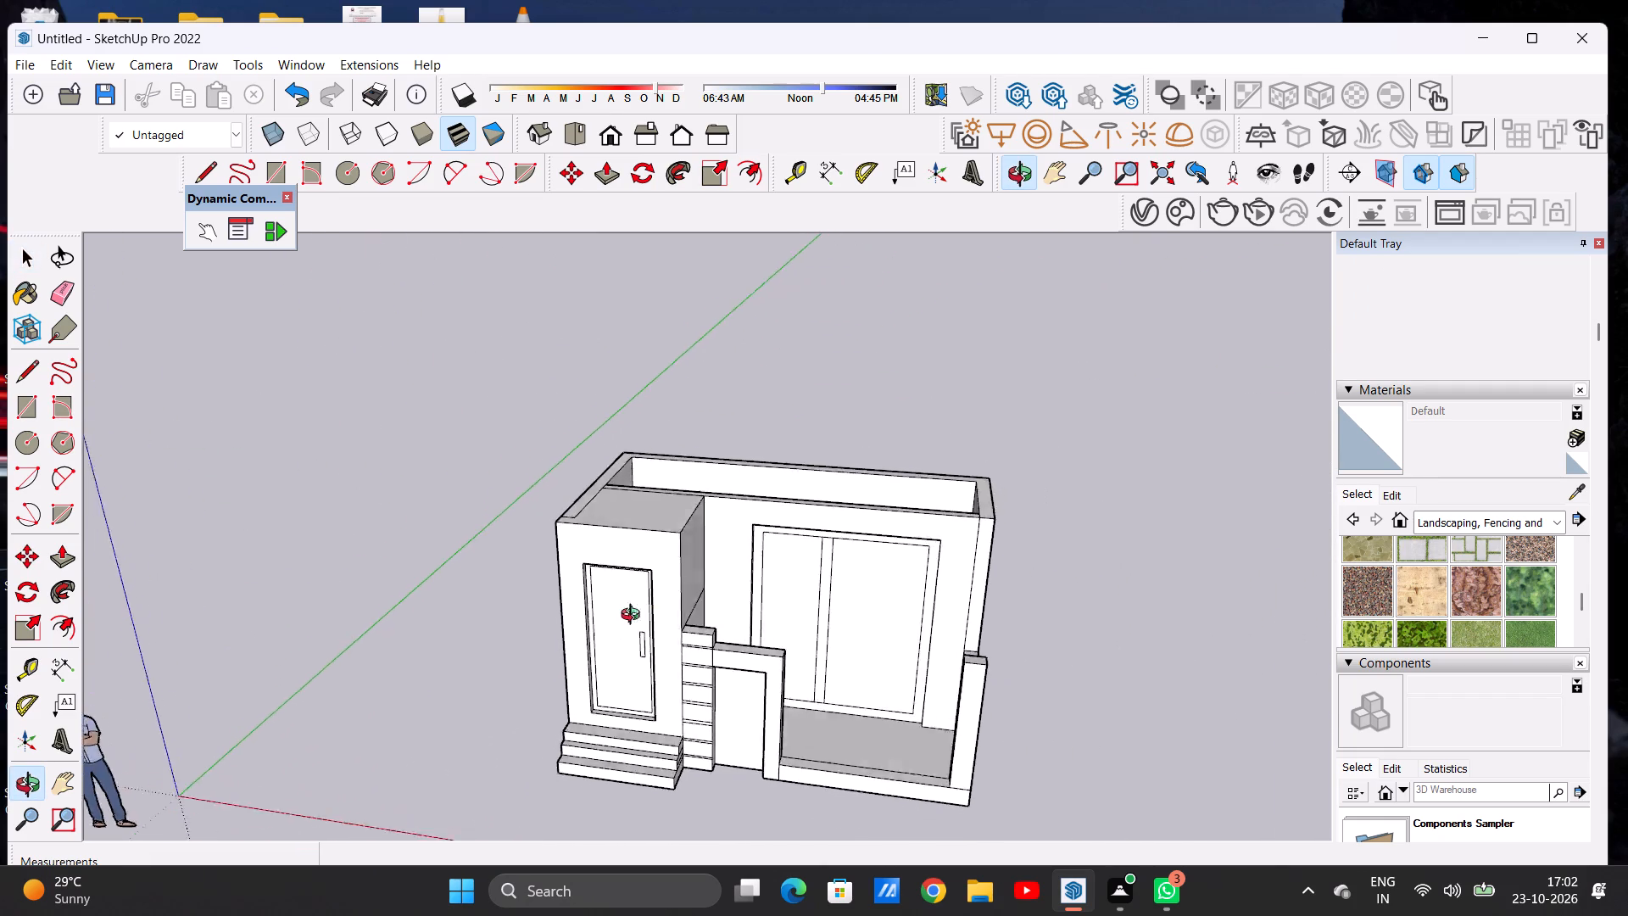
middle_click_drag(634, 617, 672, 522)
middle_click(673, 525)
middle_click(673, 525)
scroll(555, 644, "down", 9)
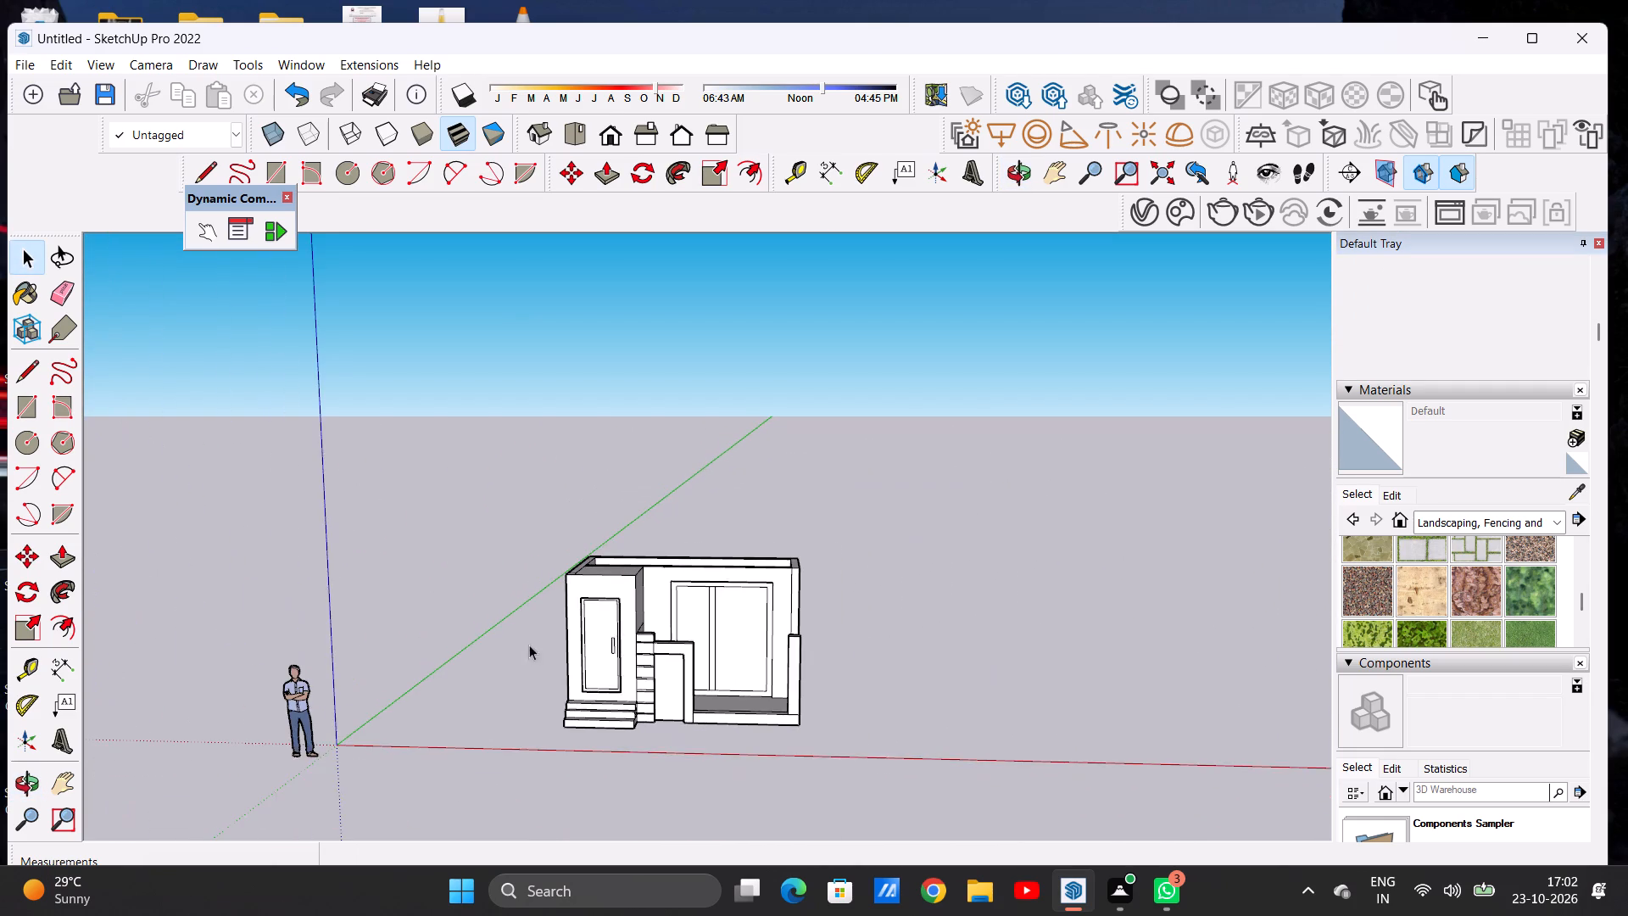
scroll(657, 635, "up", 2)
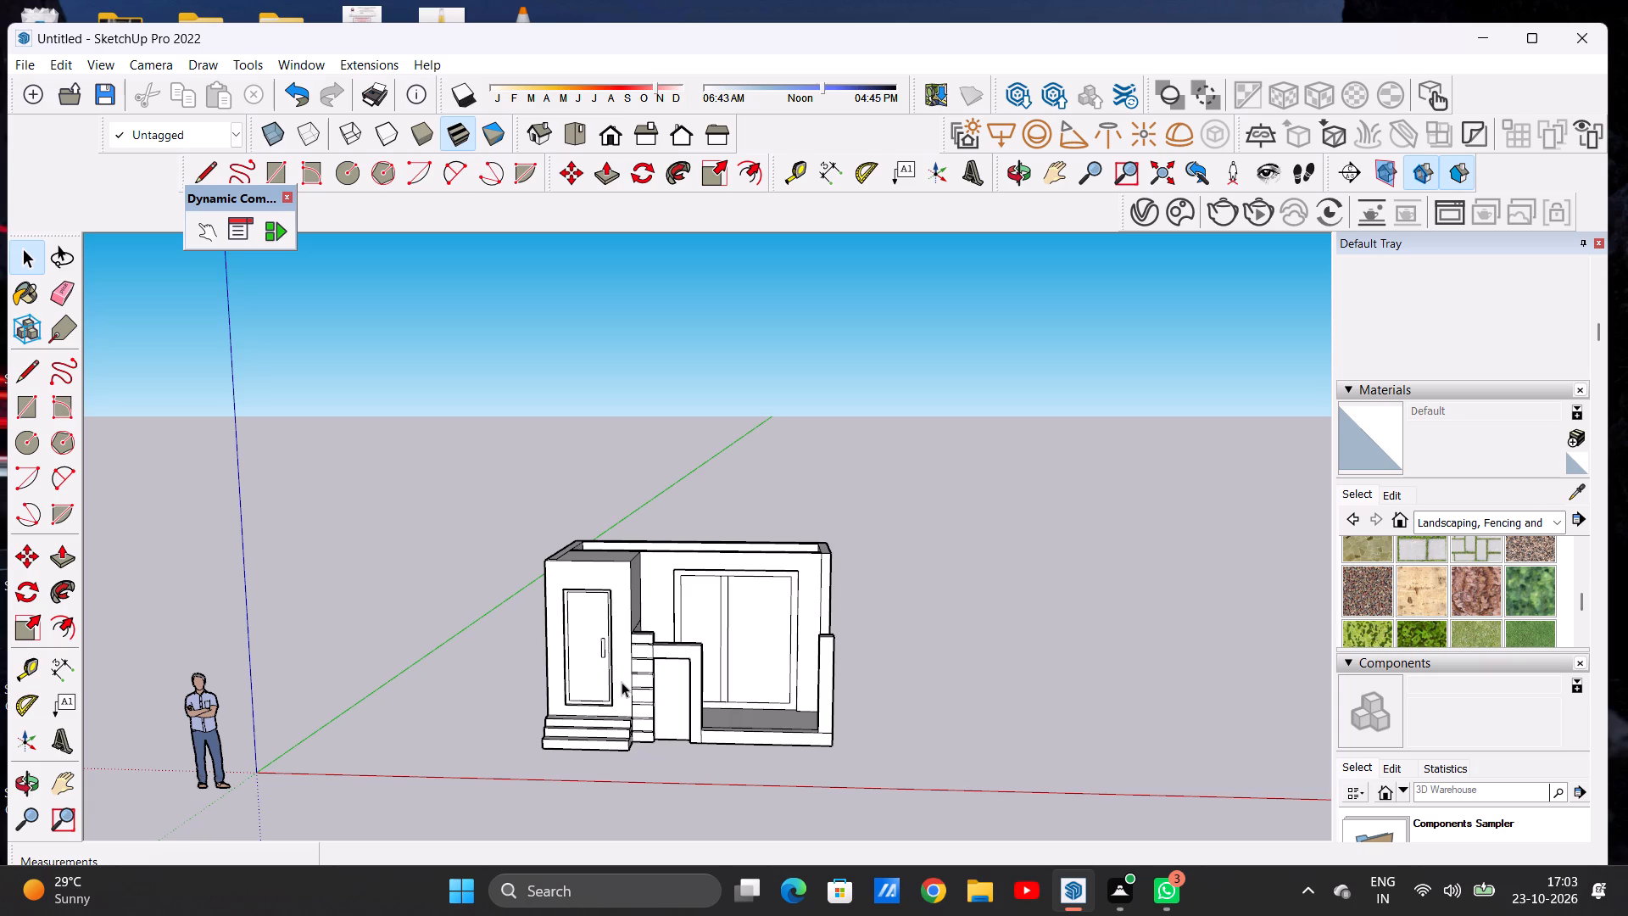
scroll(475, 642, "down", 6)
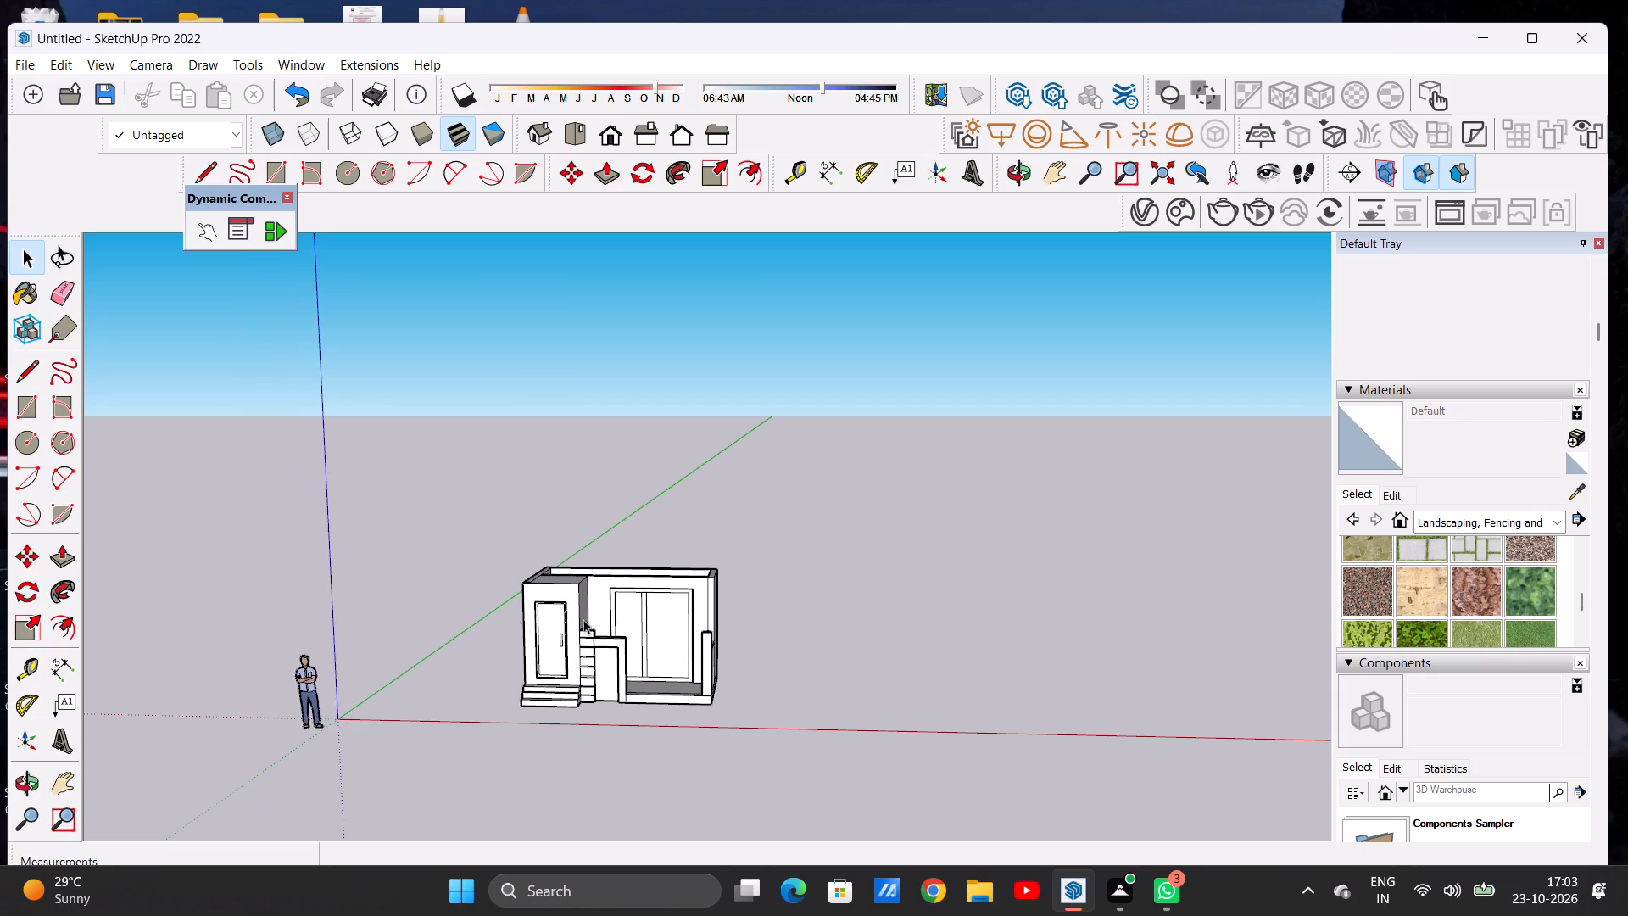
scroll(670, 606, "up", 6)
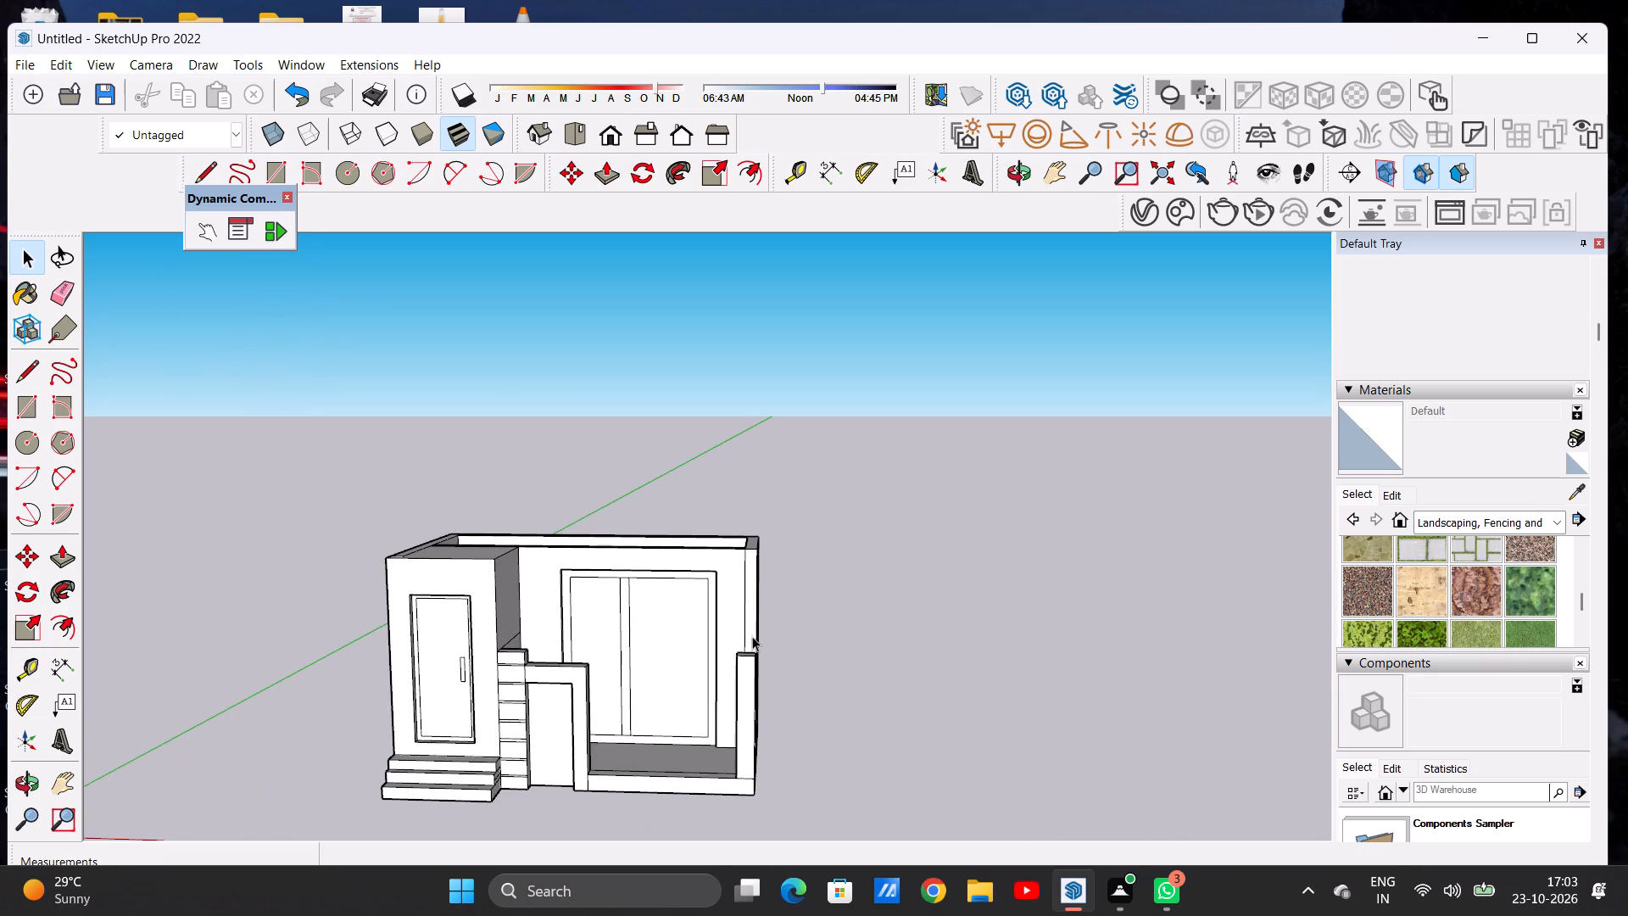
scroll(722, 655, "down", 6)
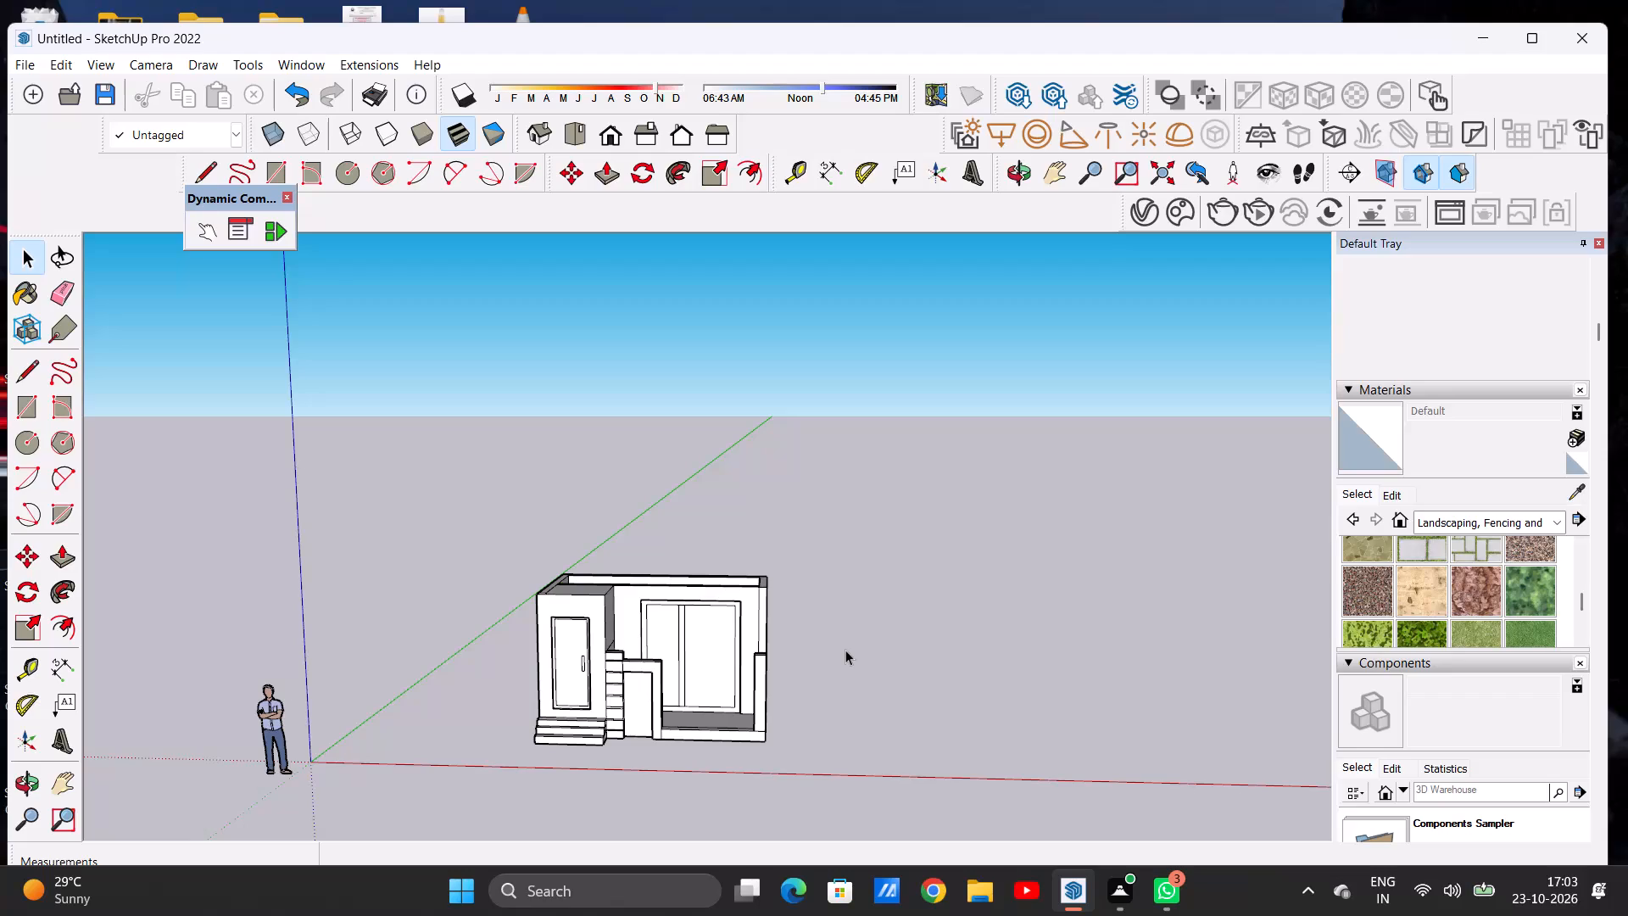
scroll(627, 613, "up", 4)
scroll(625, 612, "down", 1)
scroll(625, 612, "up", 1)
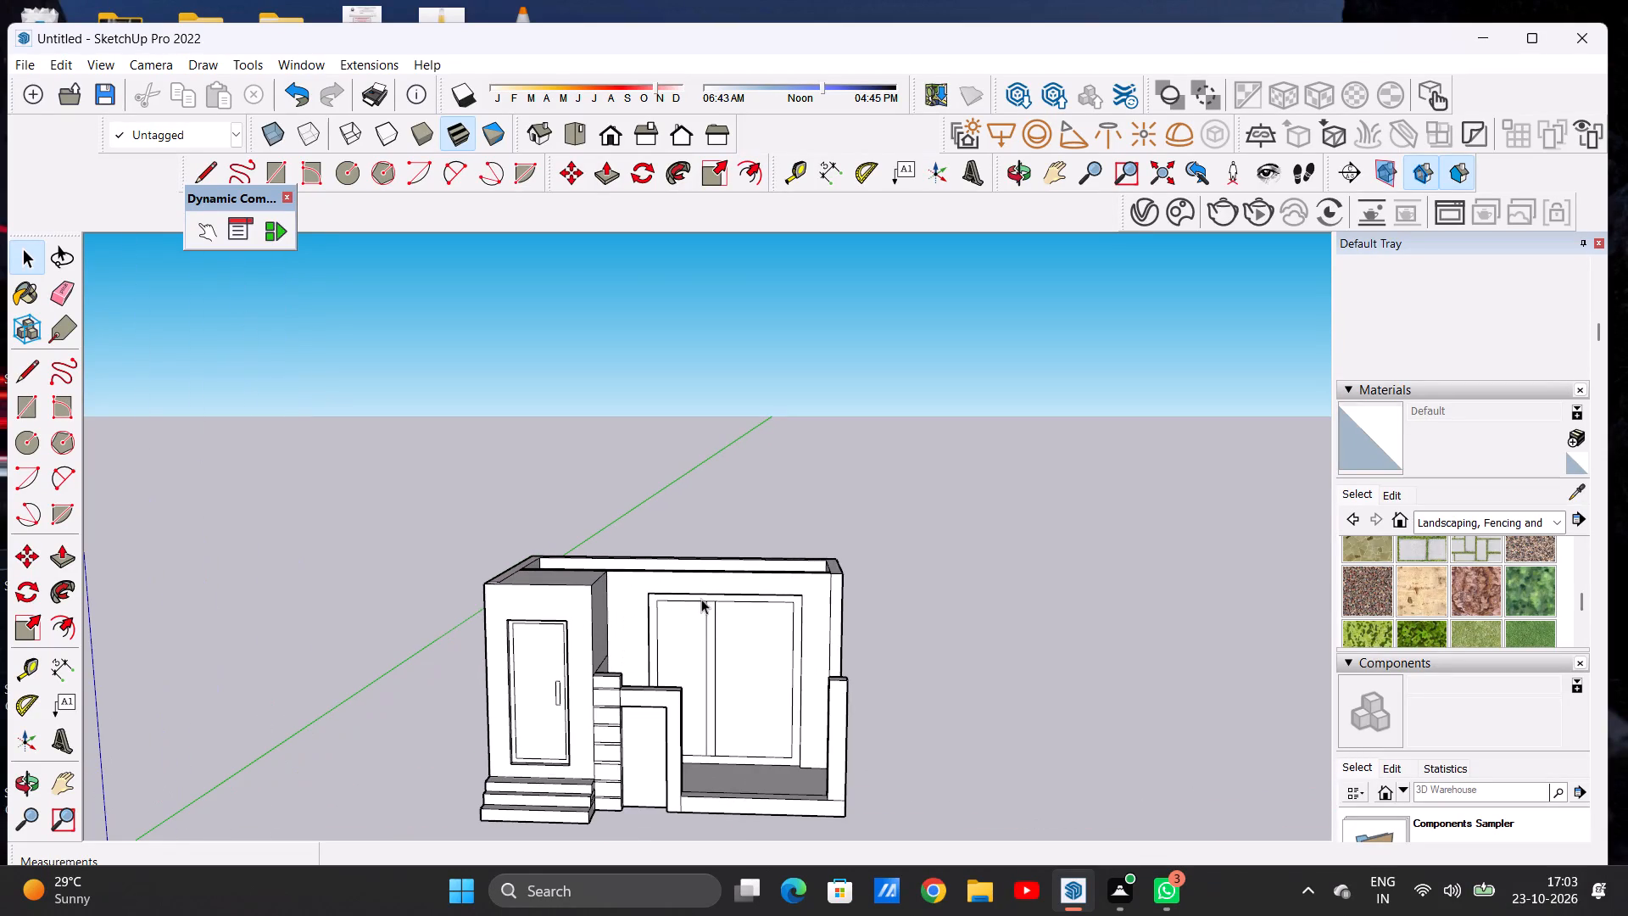
Bring the rear room's floor face up about 9' 7 13/16" to close the room flush with the wall tops.
middle_click_drag(634, 637, 379, 805)
scroll(750, 574, "up", 2)
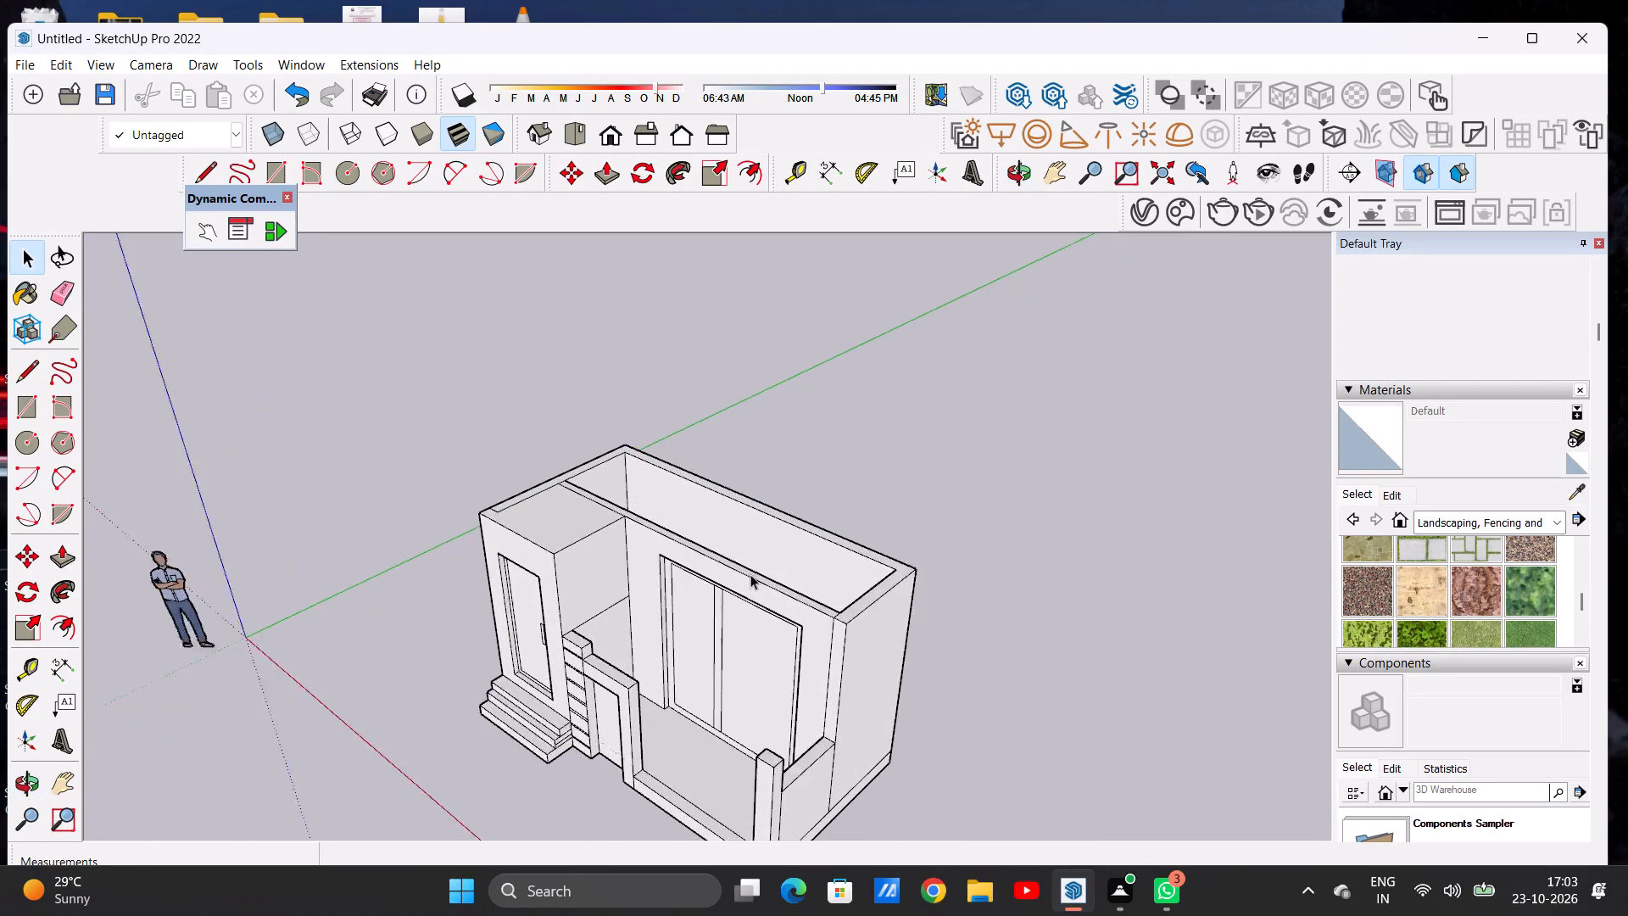
scroll(750, 574, "up", 3)
middle_click_drag(746, 572, 517, 713)
scroll(750, 573, "up", 3)
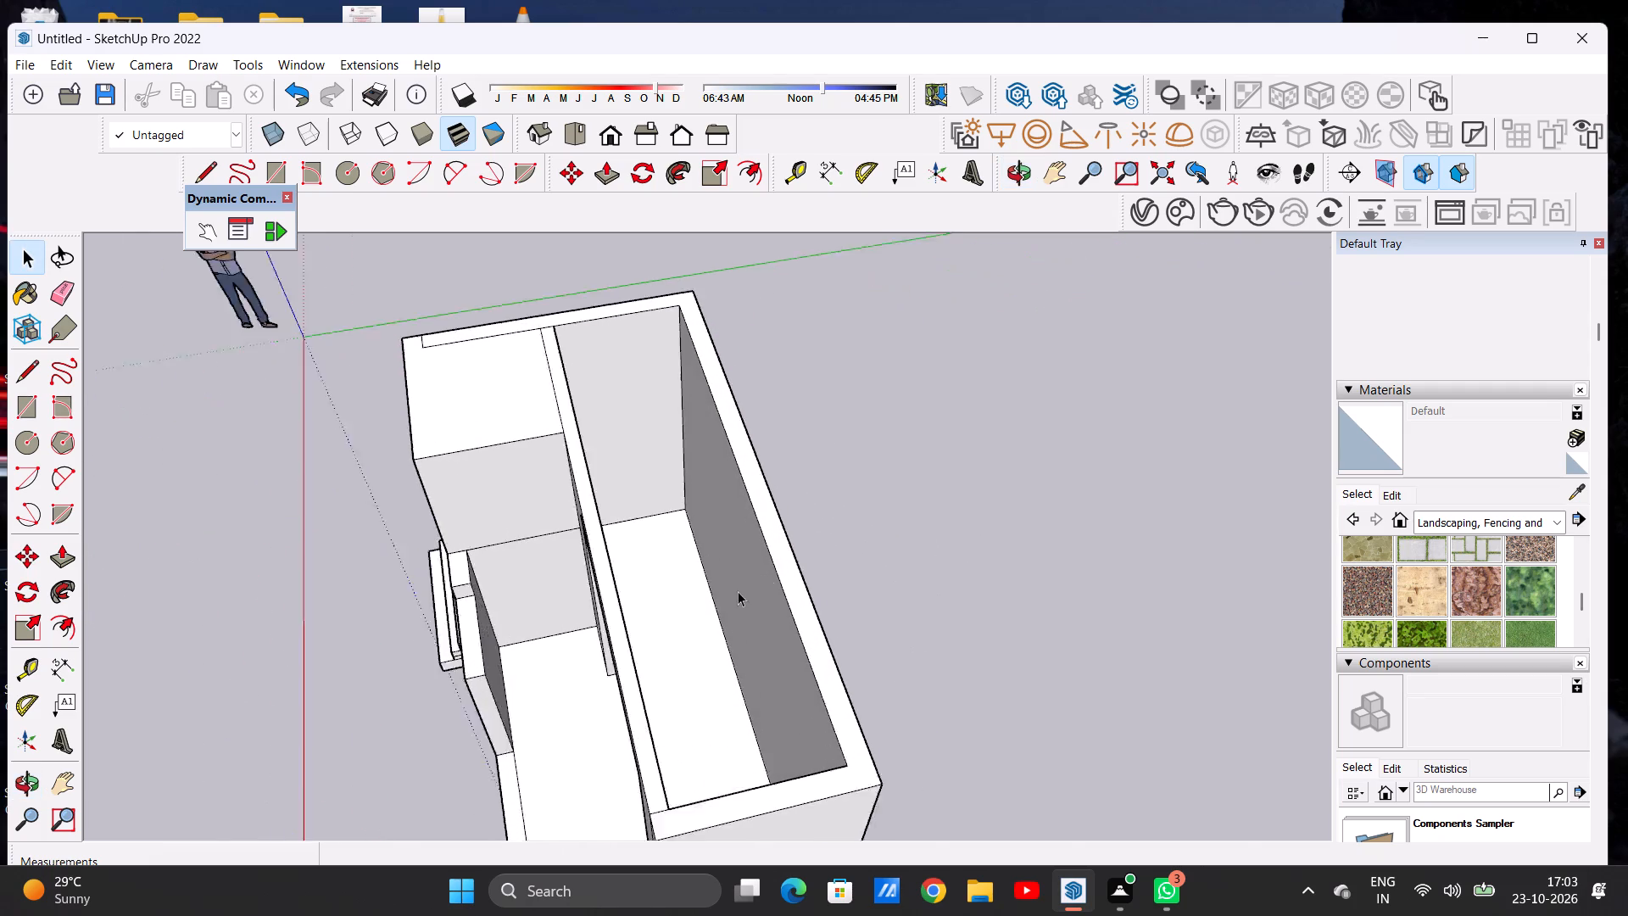
scroll(738, 591, "up", 4)
left_click(689, 660)
double_click(676, 657)
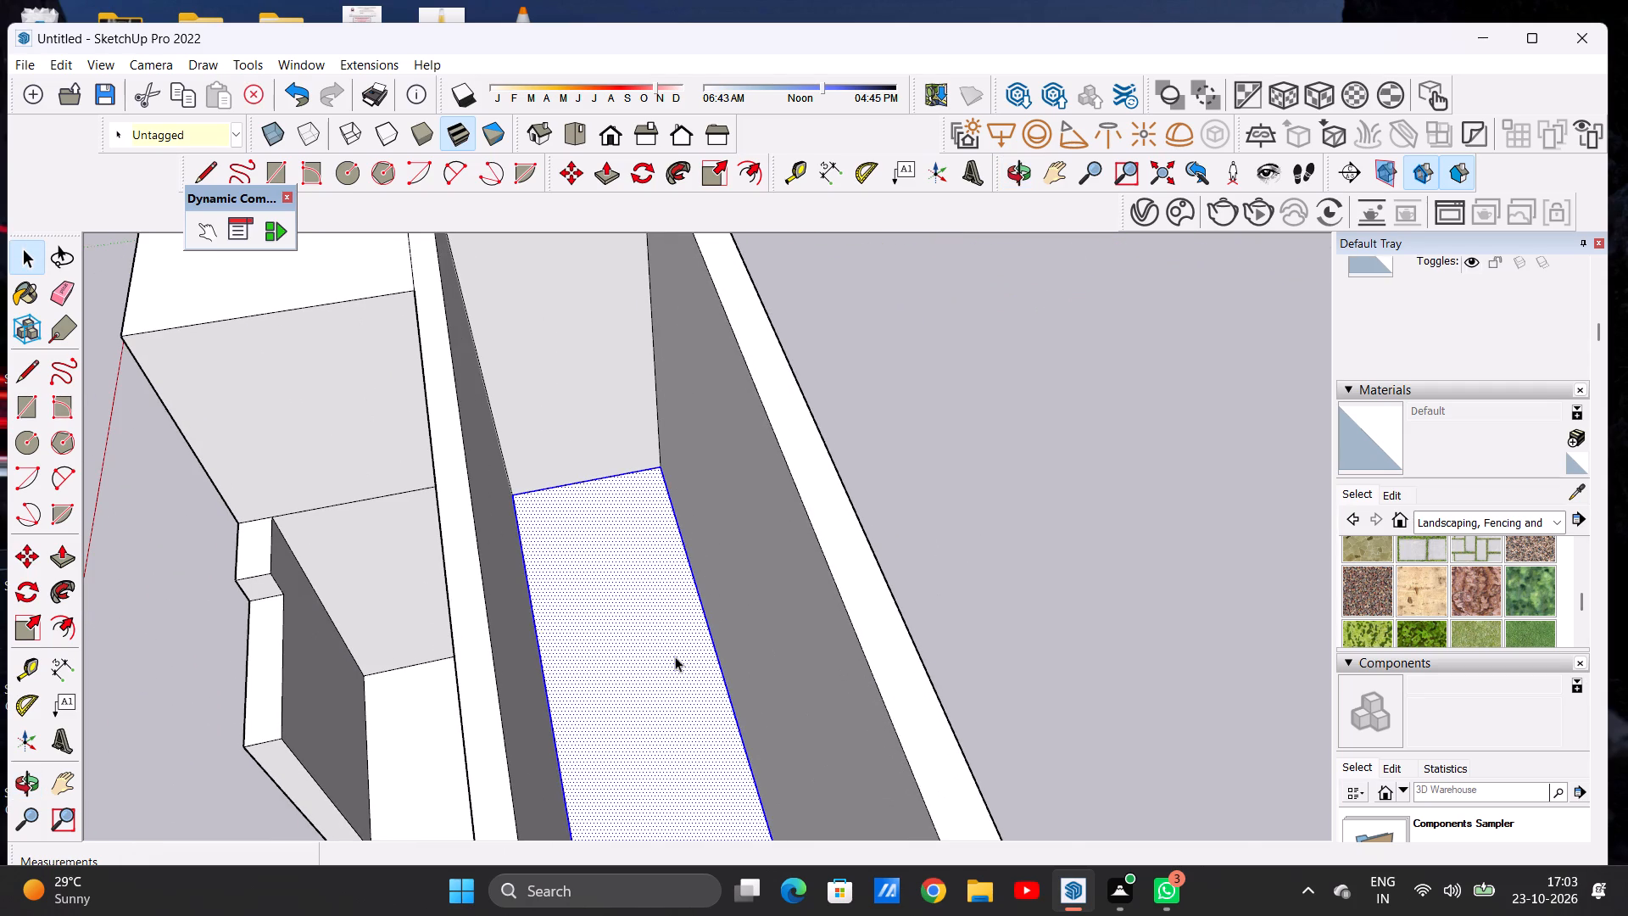
key("m")
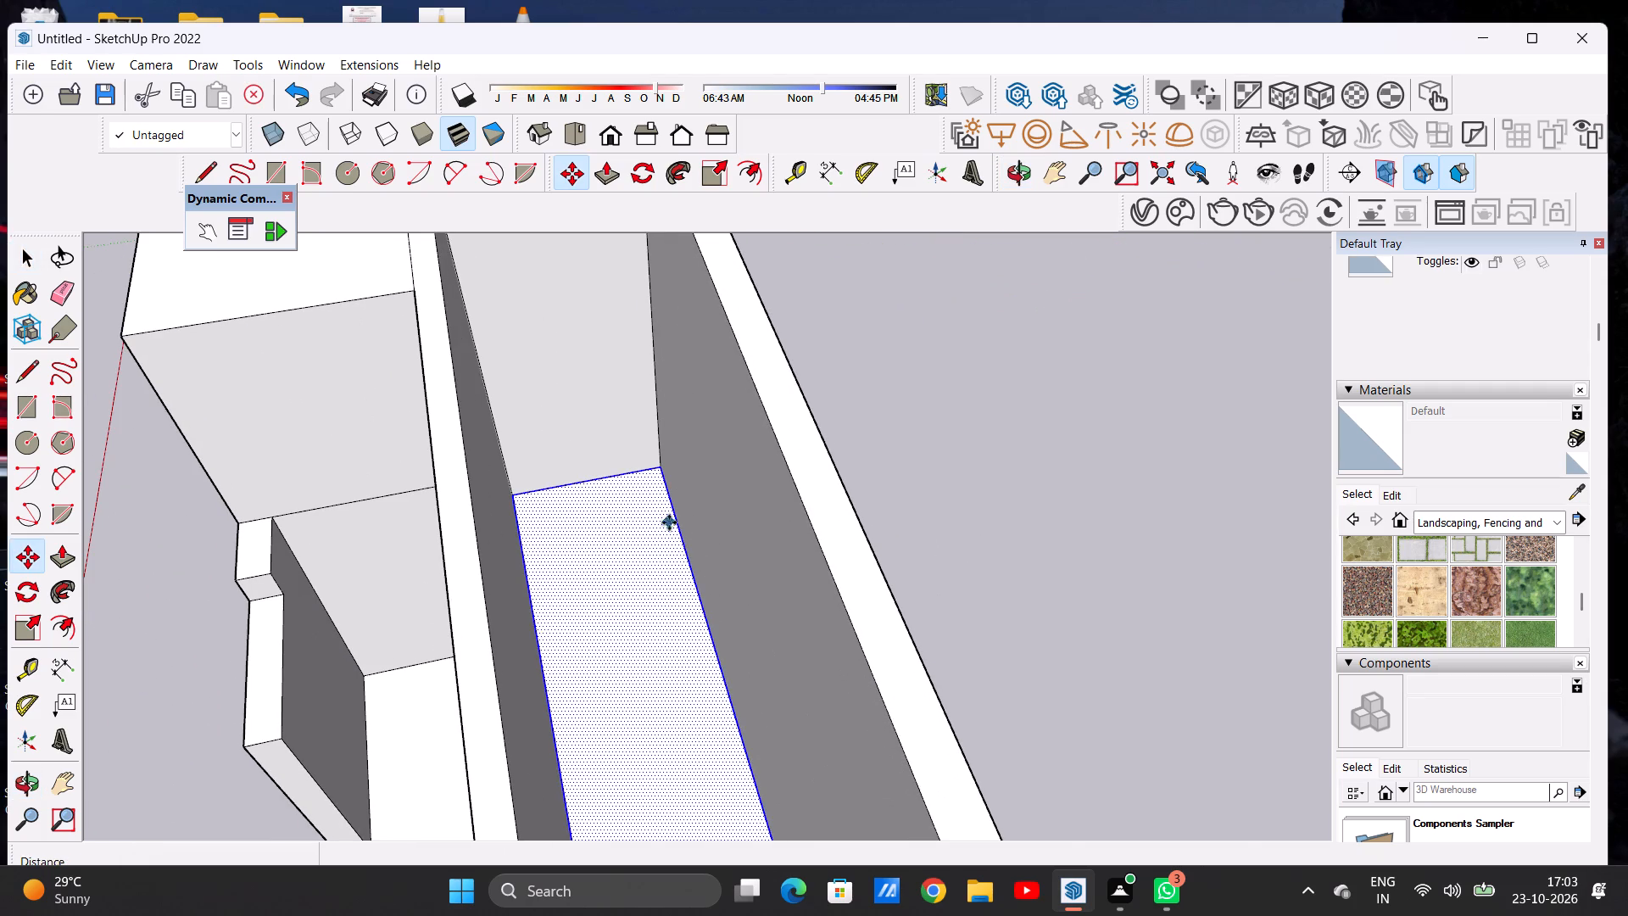
left_click(666, 466)
scroll(671, 421, "down", 14)
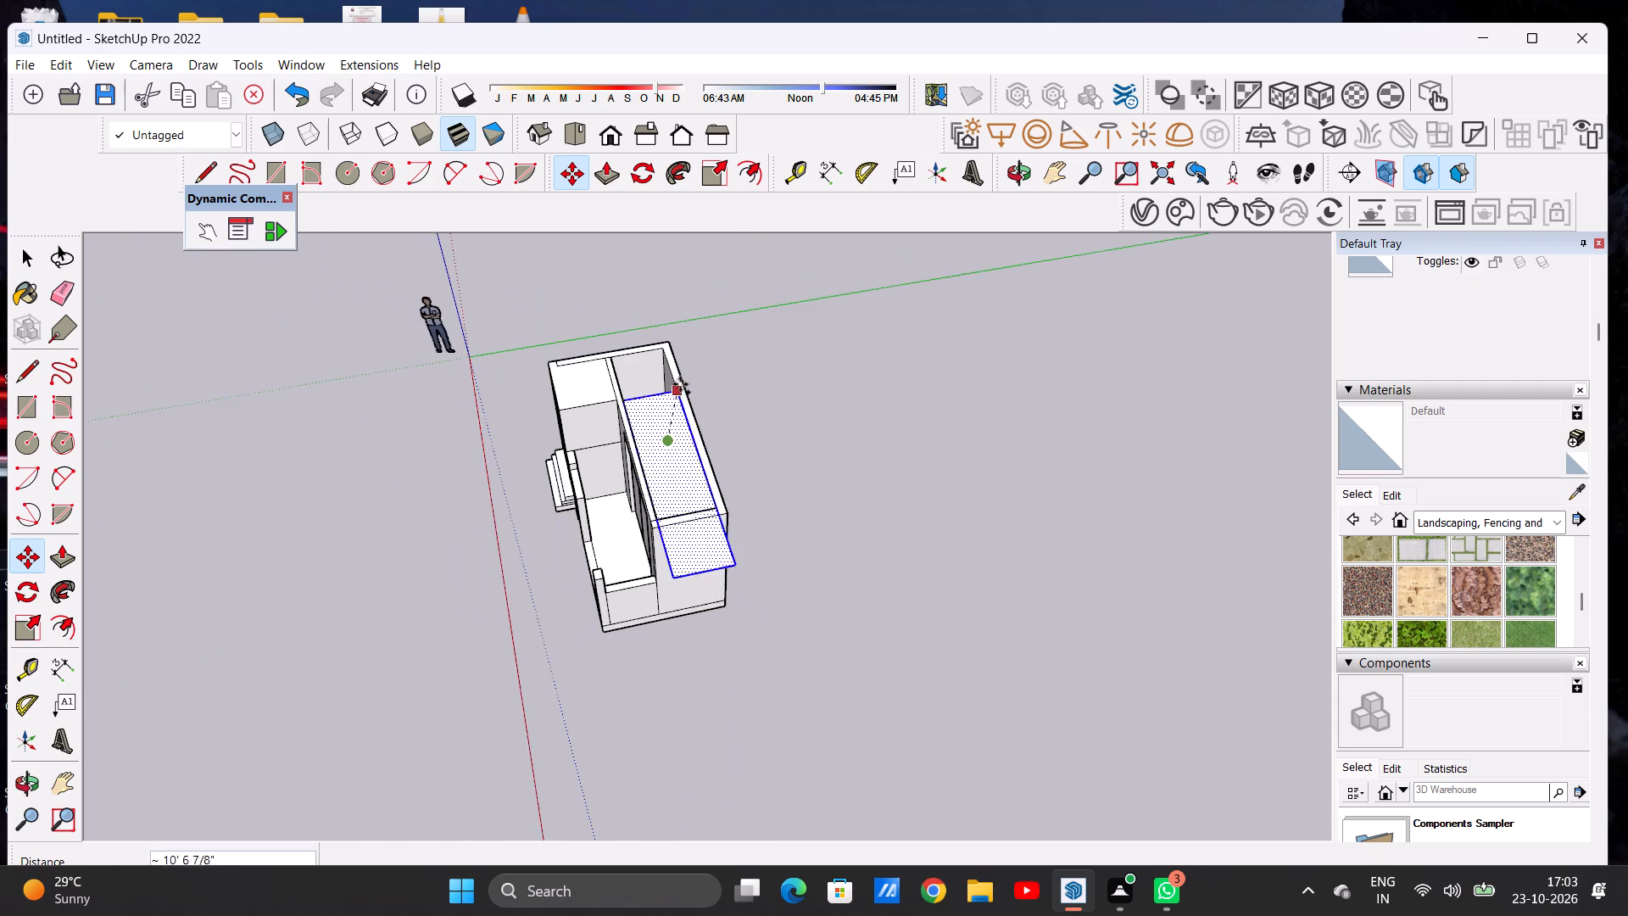
scroll(673, 363, "up", 13)
left_click(657, 330)
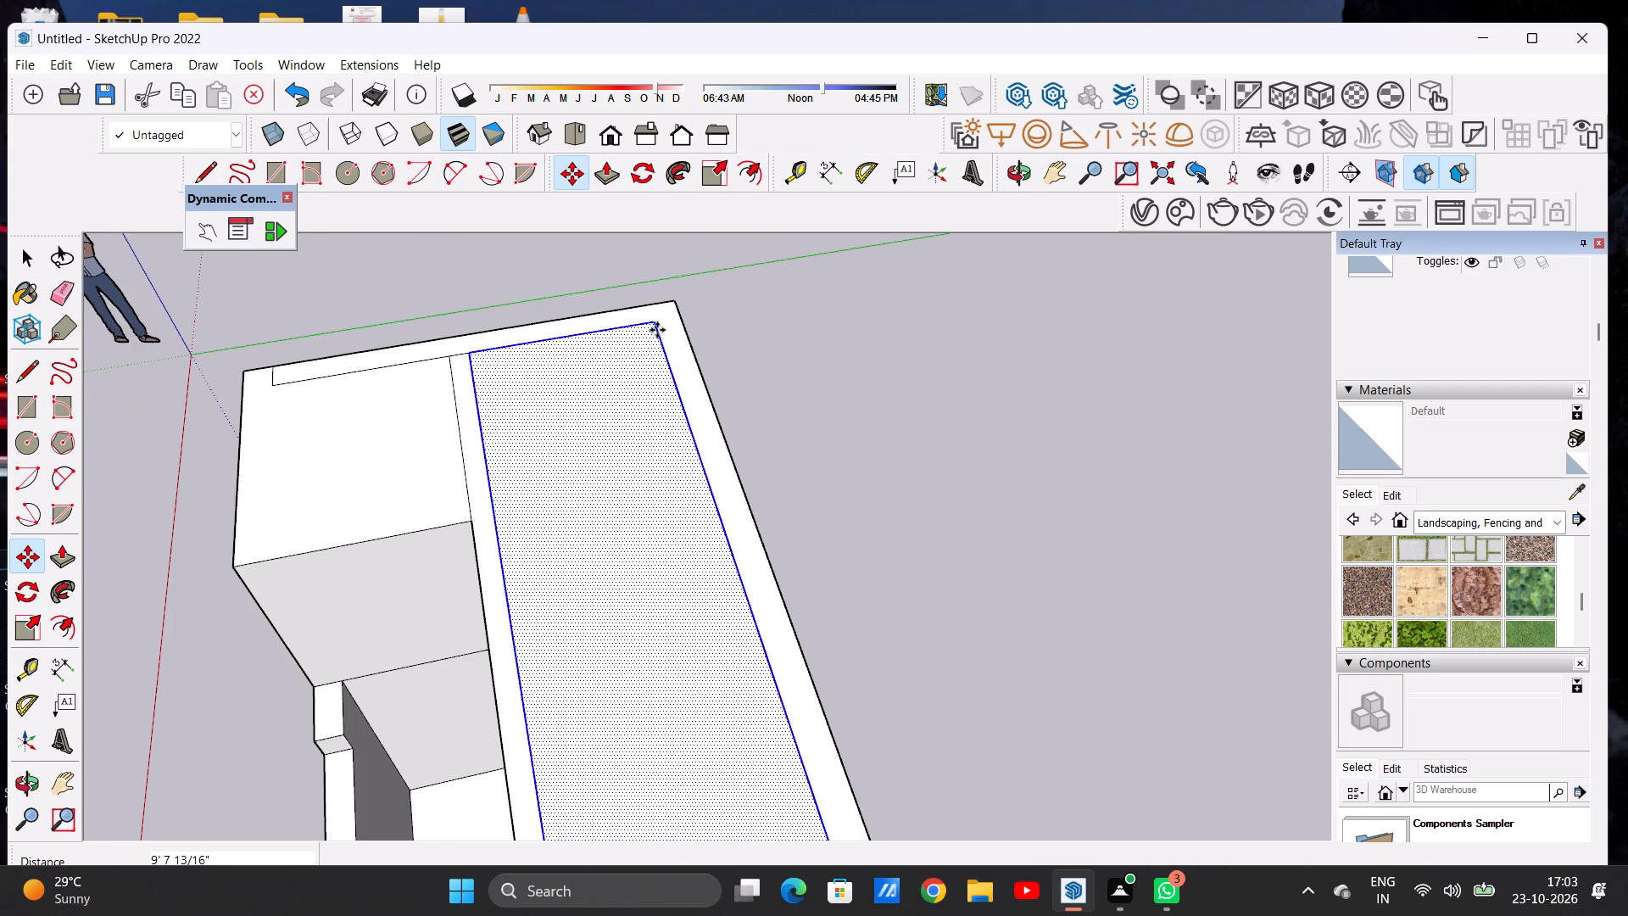
key("space")
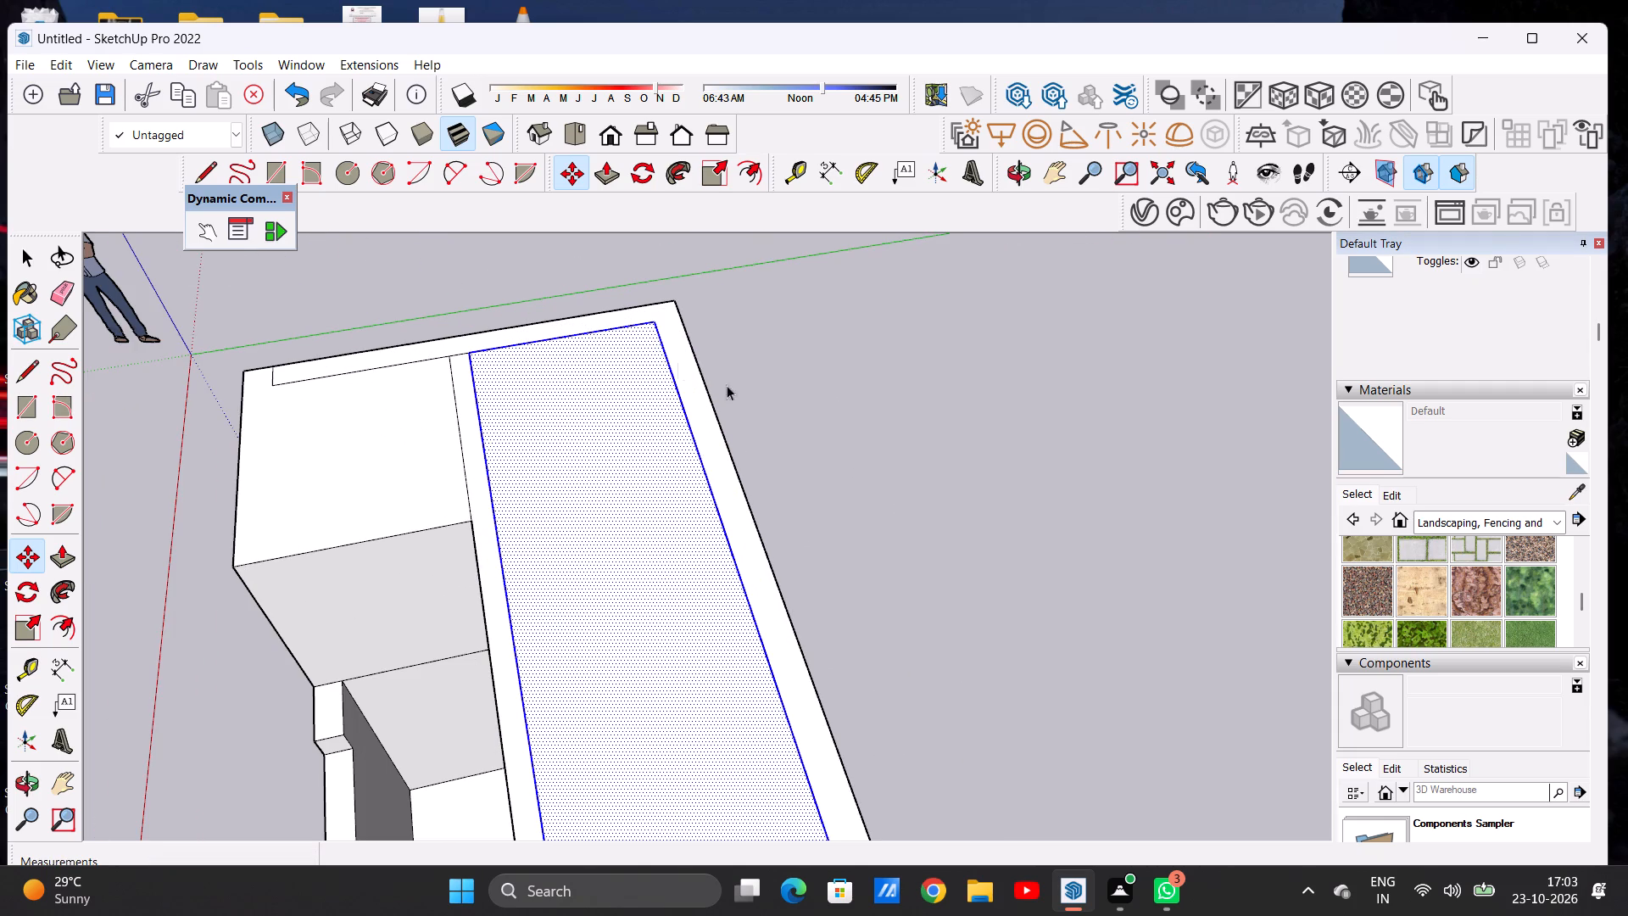
left_click(823, 464)
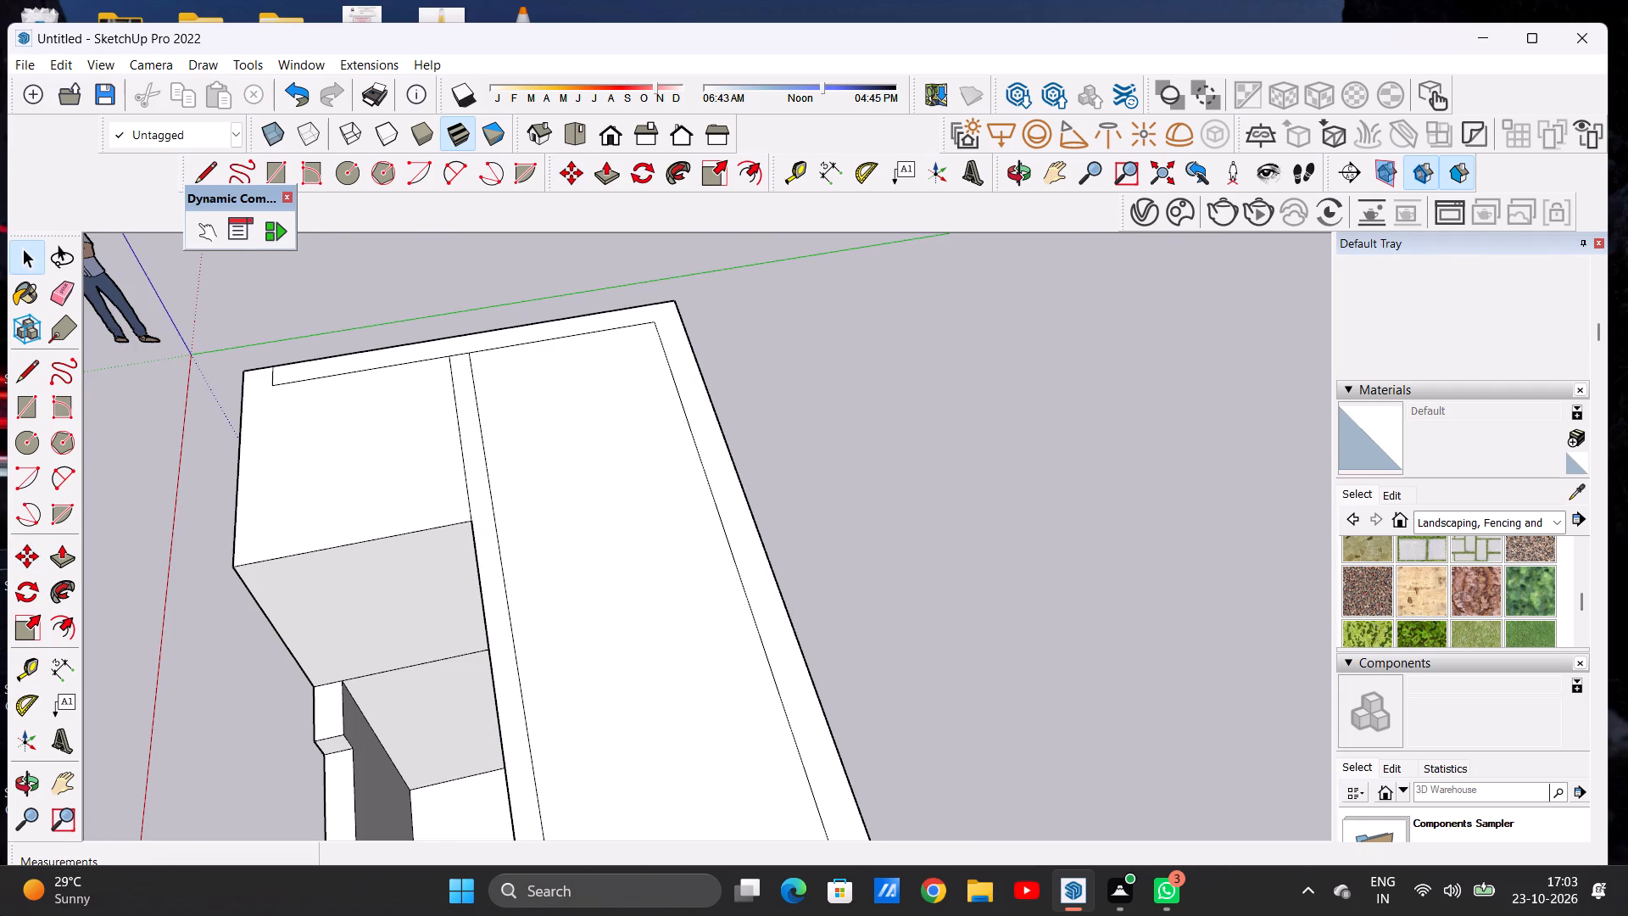
Examine the closed roof over the rear room and the front elevation from several angles and distances.
scroll(771, 561, "down", 4)
scroll(771, 561, "up", 1)
scroll(771, 558, "down", 15)
middle_click_drag(681, 640, 804, 489)
scroll(718, 567, "up", 5)
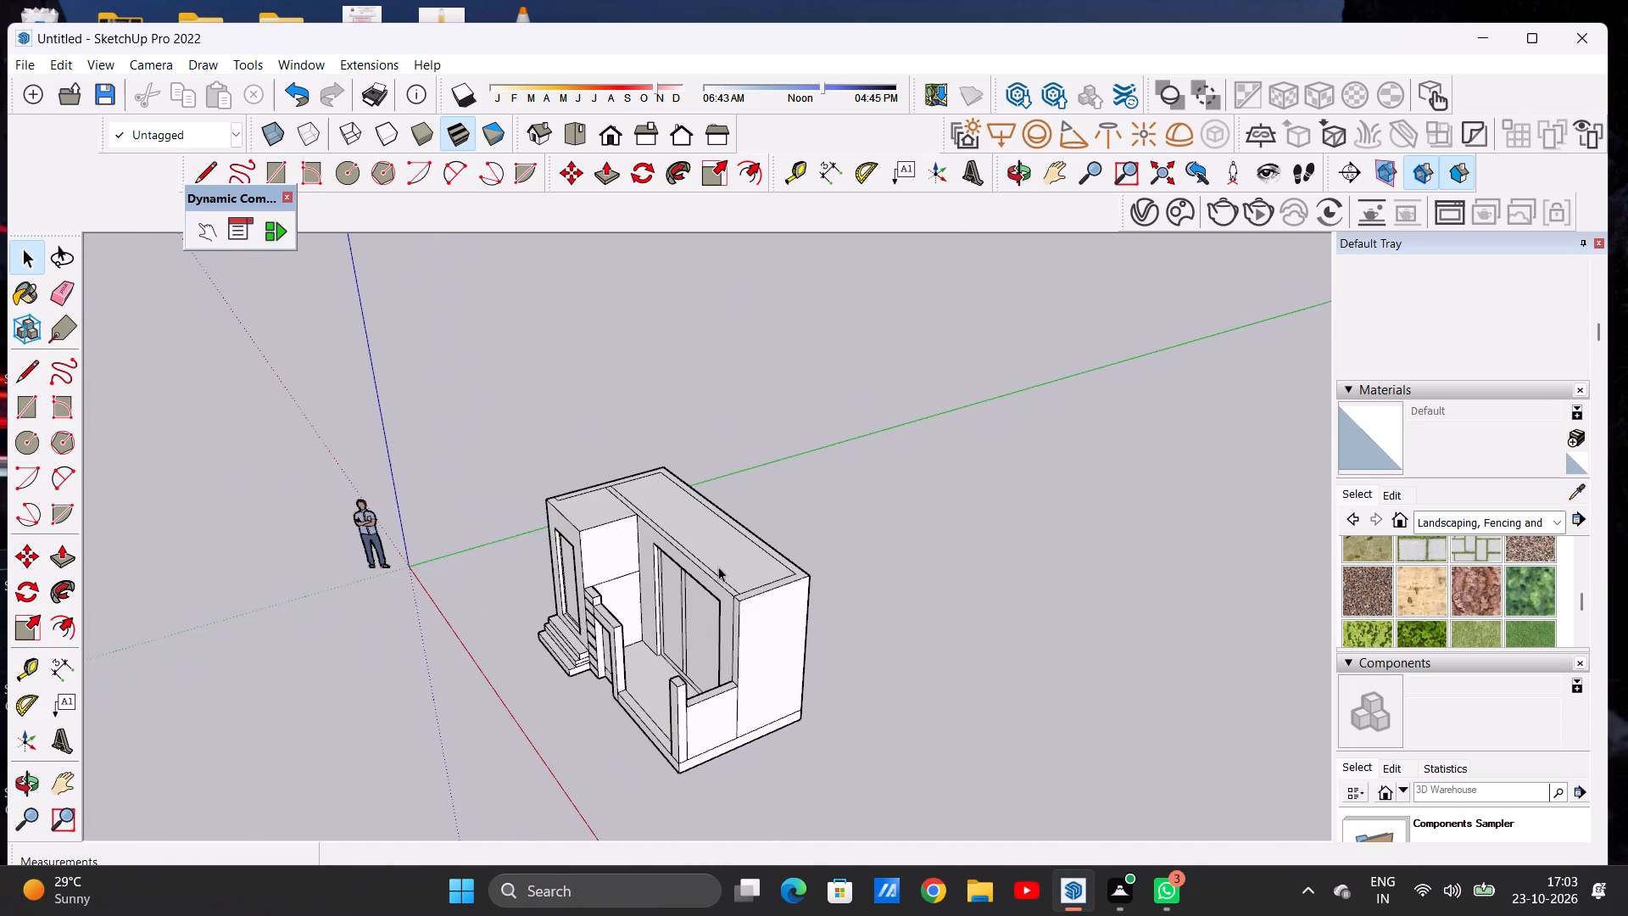
scroll(733, 579, "up", 1)
scroll(733, 579, "down", 1)
scroll(761, 579, "up", 1)
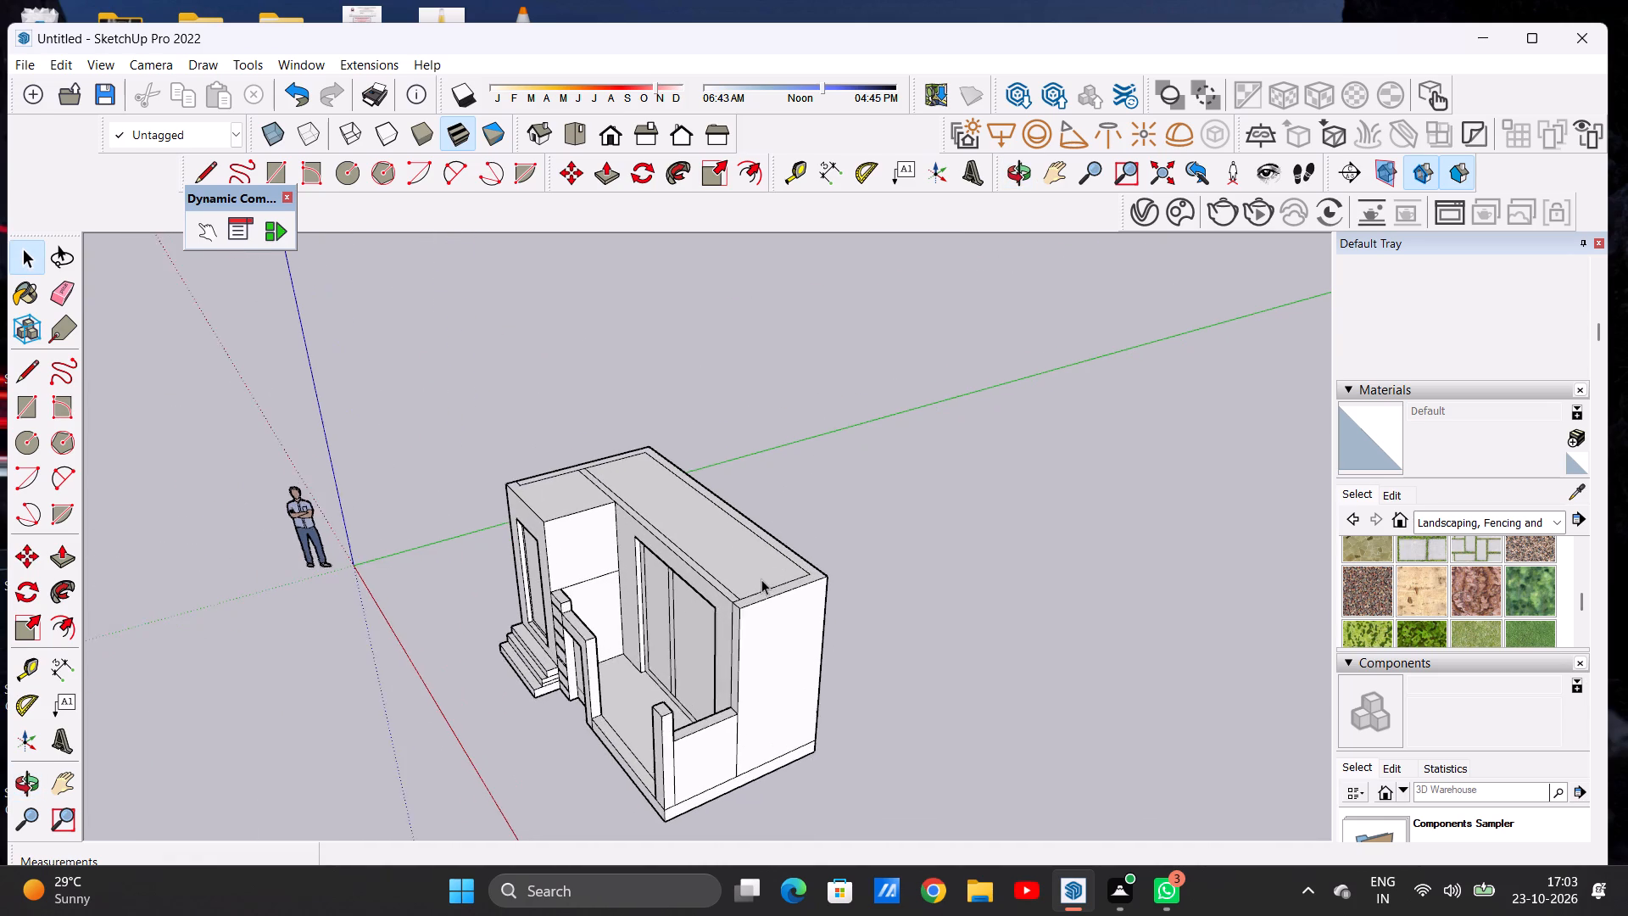
scroll(761, 579, "up", 3)
middle_click_drag(756, 612, 770, 580)
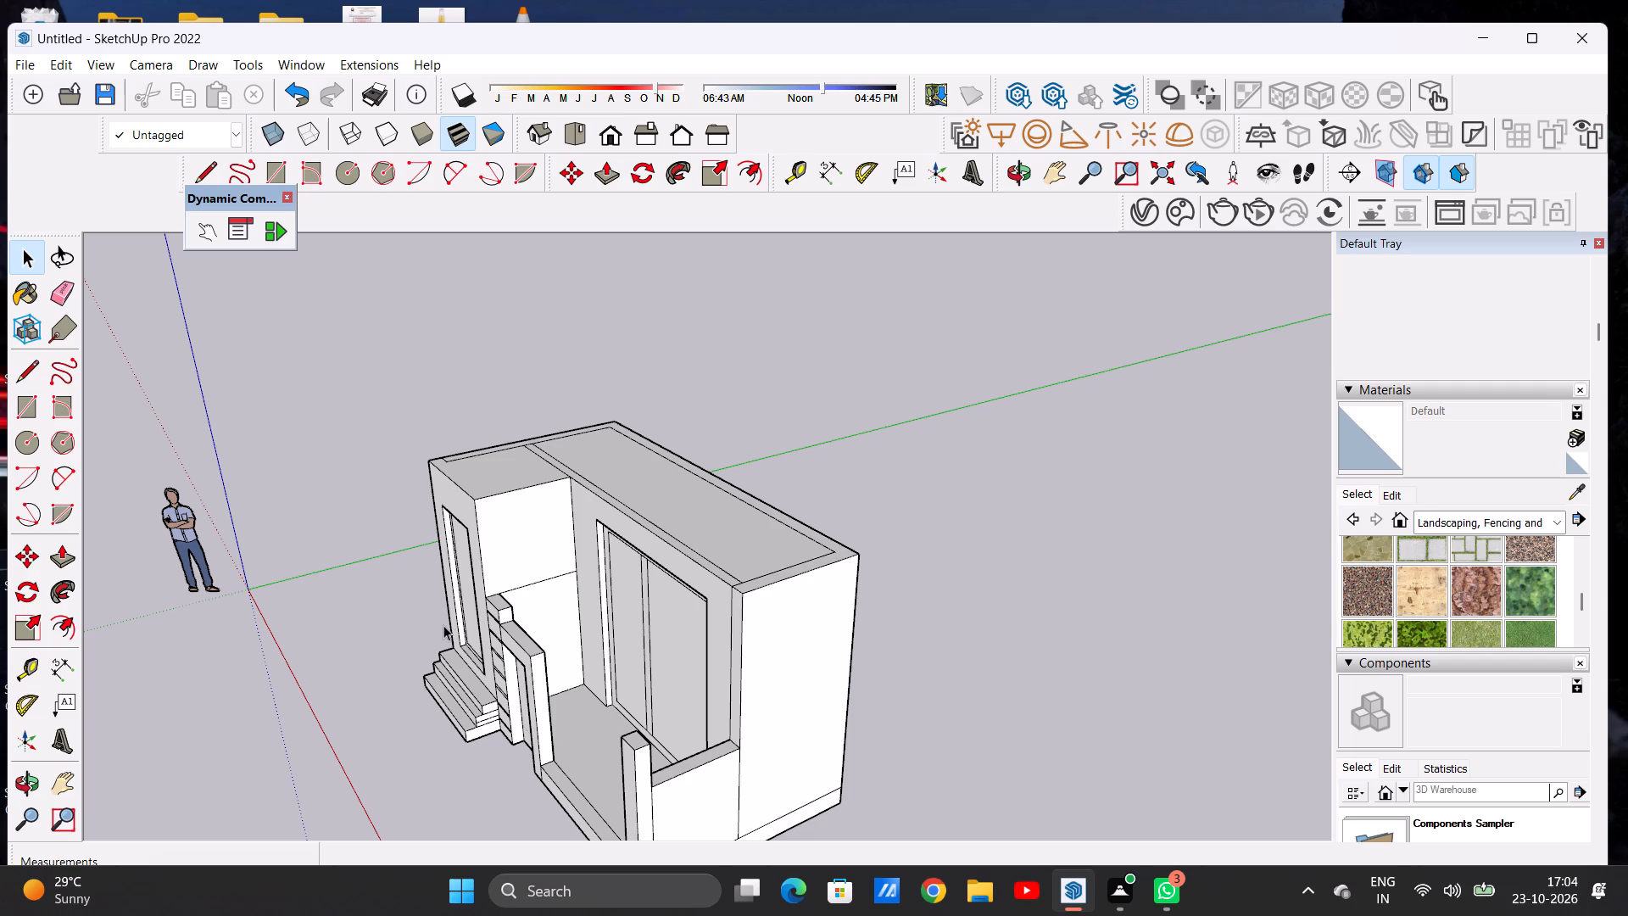
middle_click_drag(437, 619, 704, 557)
middle_click_drag(706, 556, 727, 541)
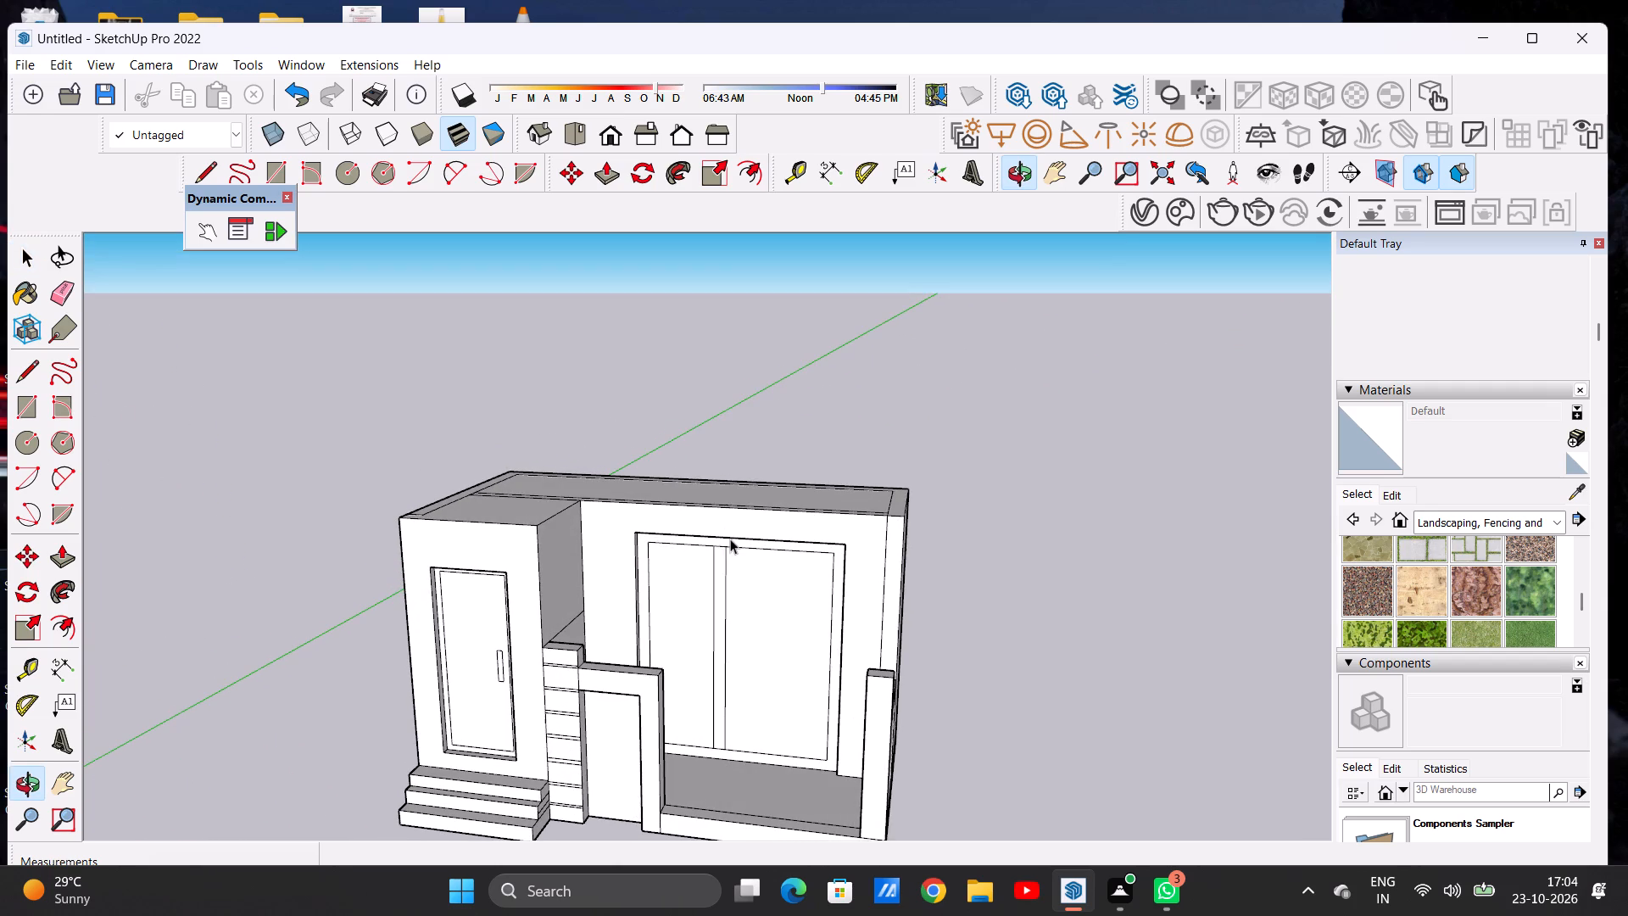
scroll(580, 594, "up", 3)
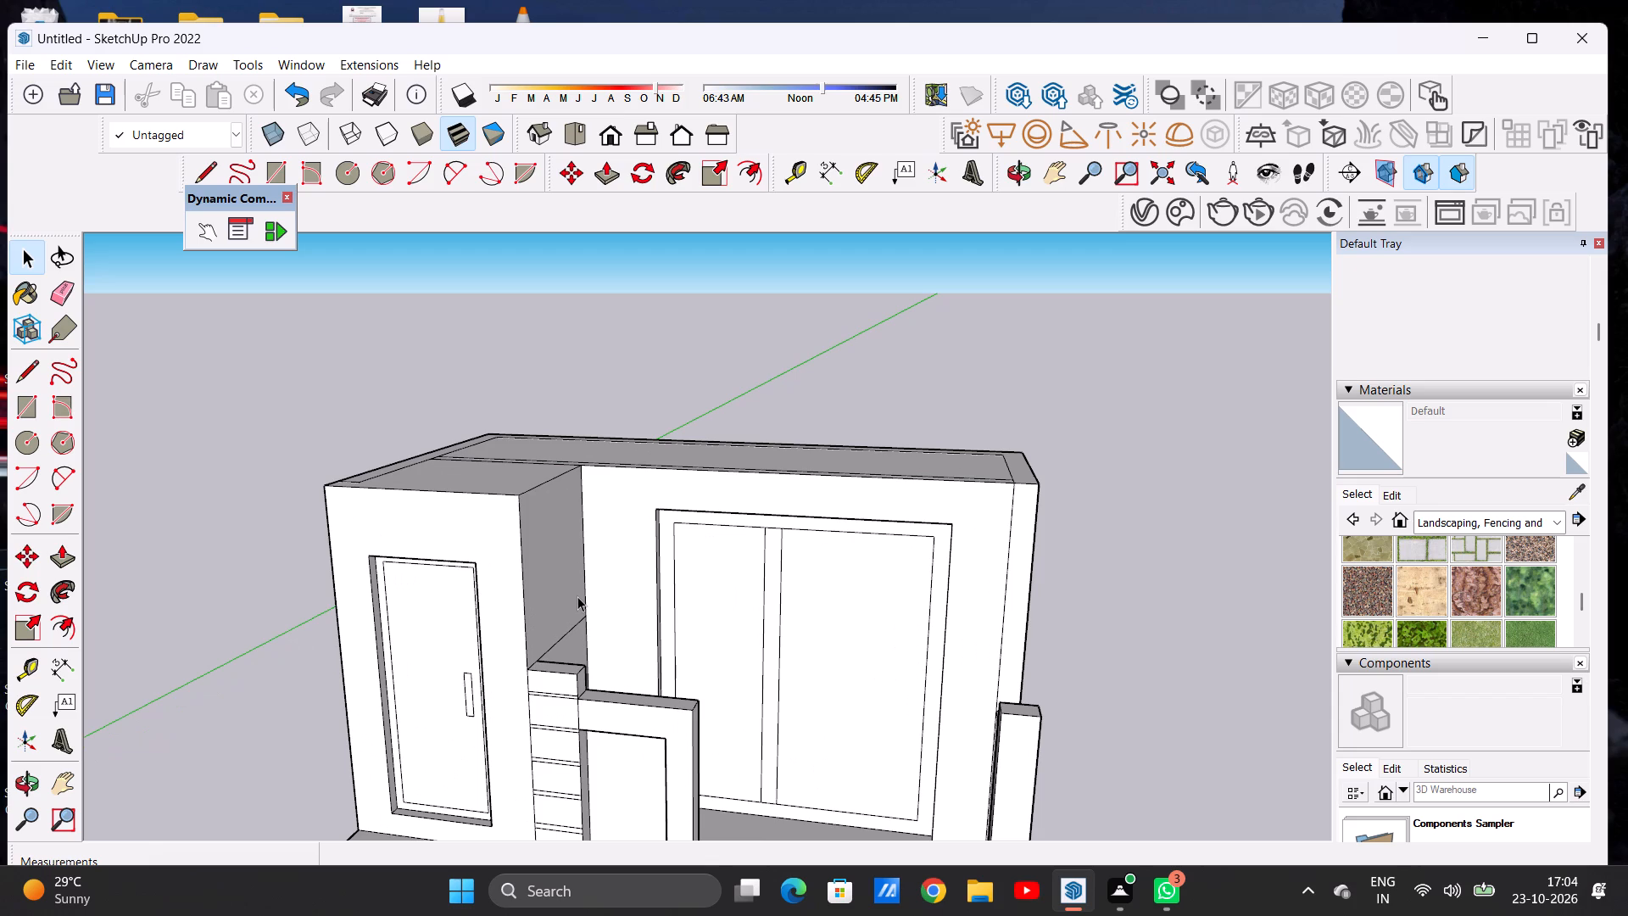
scroll(494, 613, "down", 5)
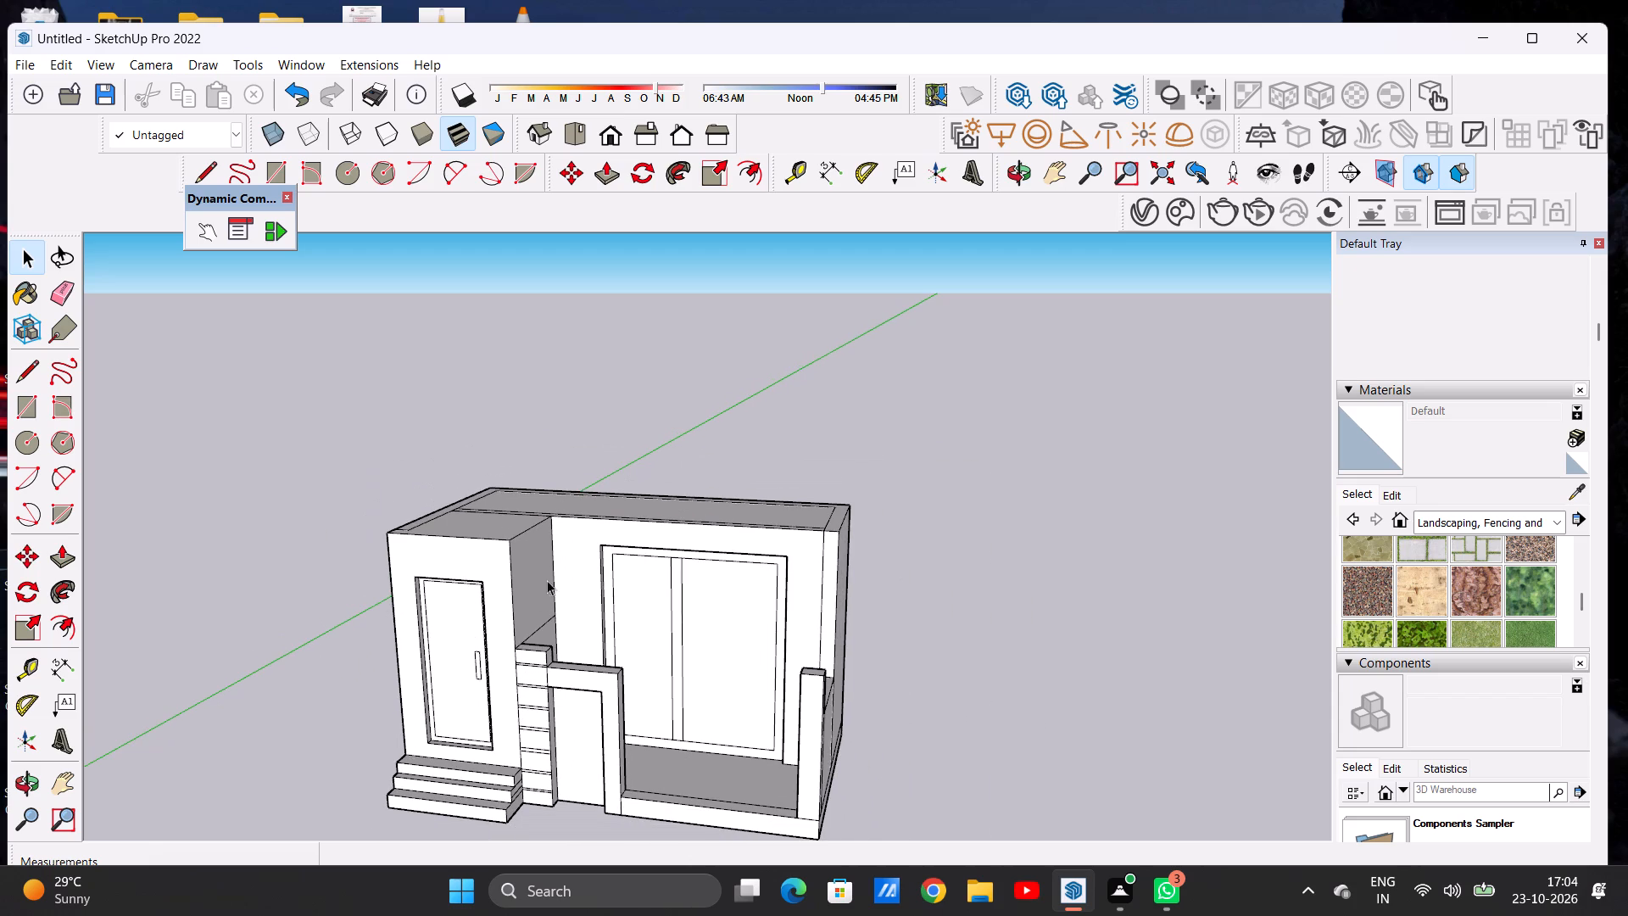
scroll(565, 619, "down", 6)
Push/Pull the roof face over the rear room up about 5 1/2" to form a slab.
middle_click_drag(636, 529, 517, 561)
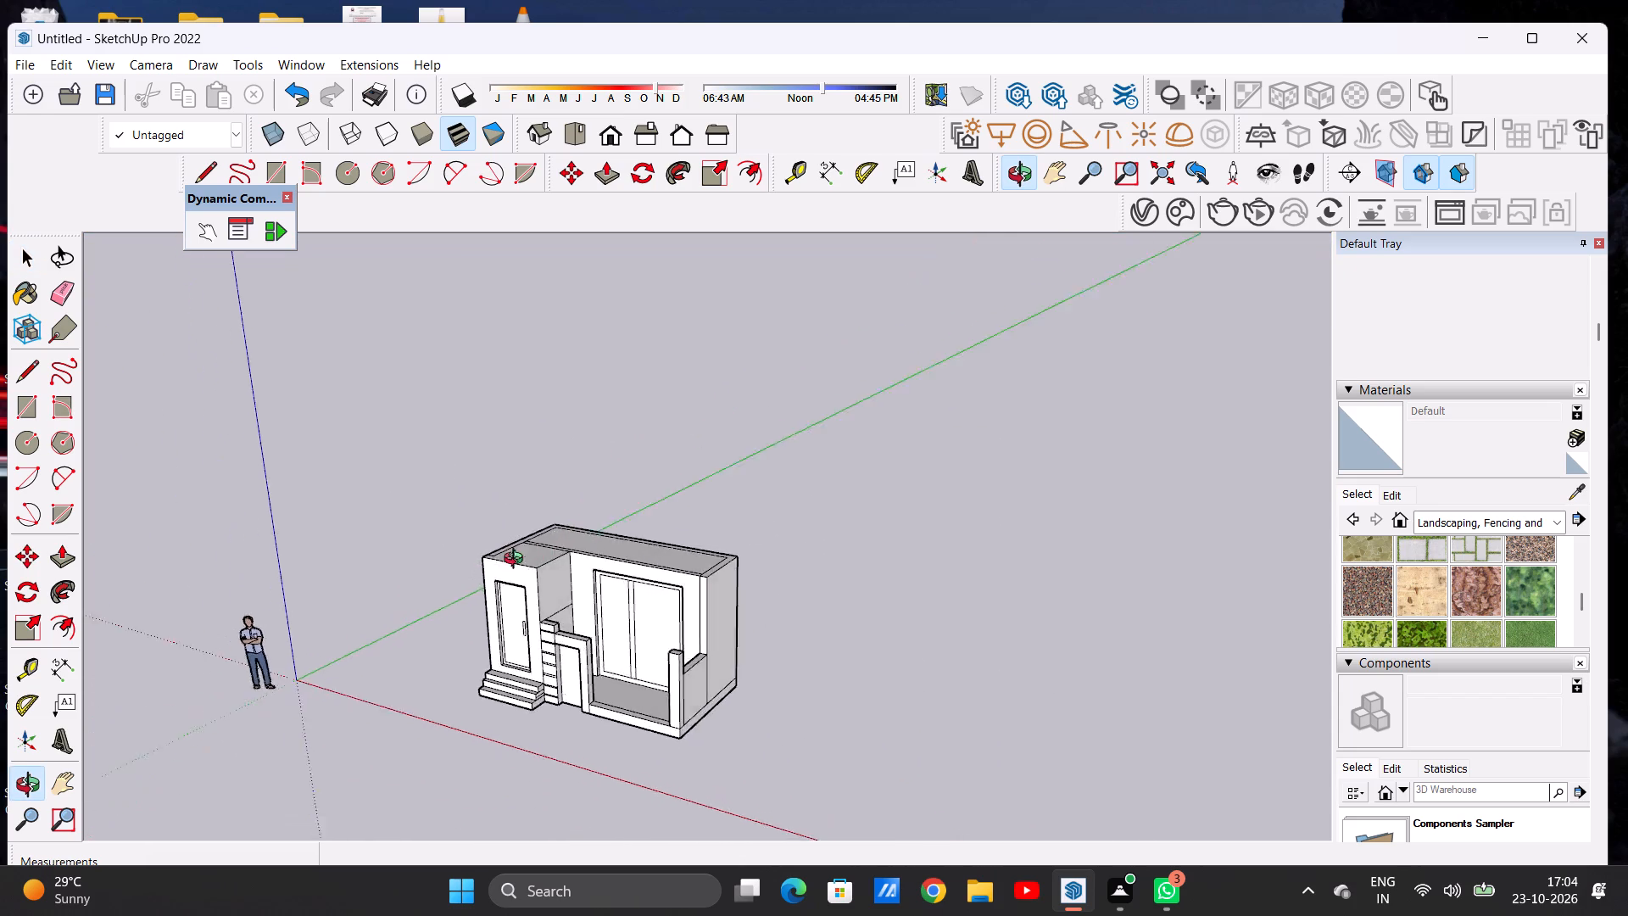
middle_click_drag(517, 561, 442, 643)
middle_click(442, 645)
scroll(661, 558, "up", 3)
scroll(680, 559, "down", 1)
scroll(680, 559, "up", 10)
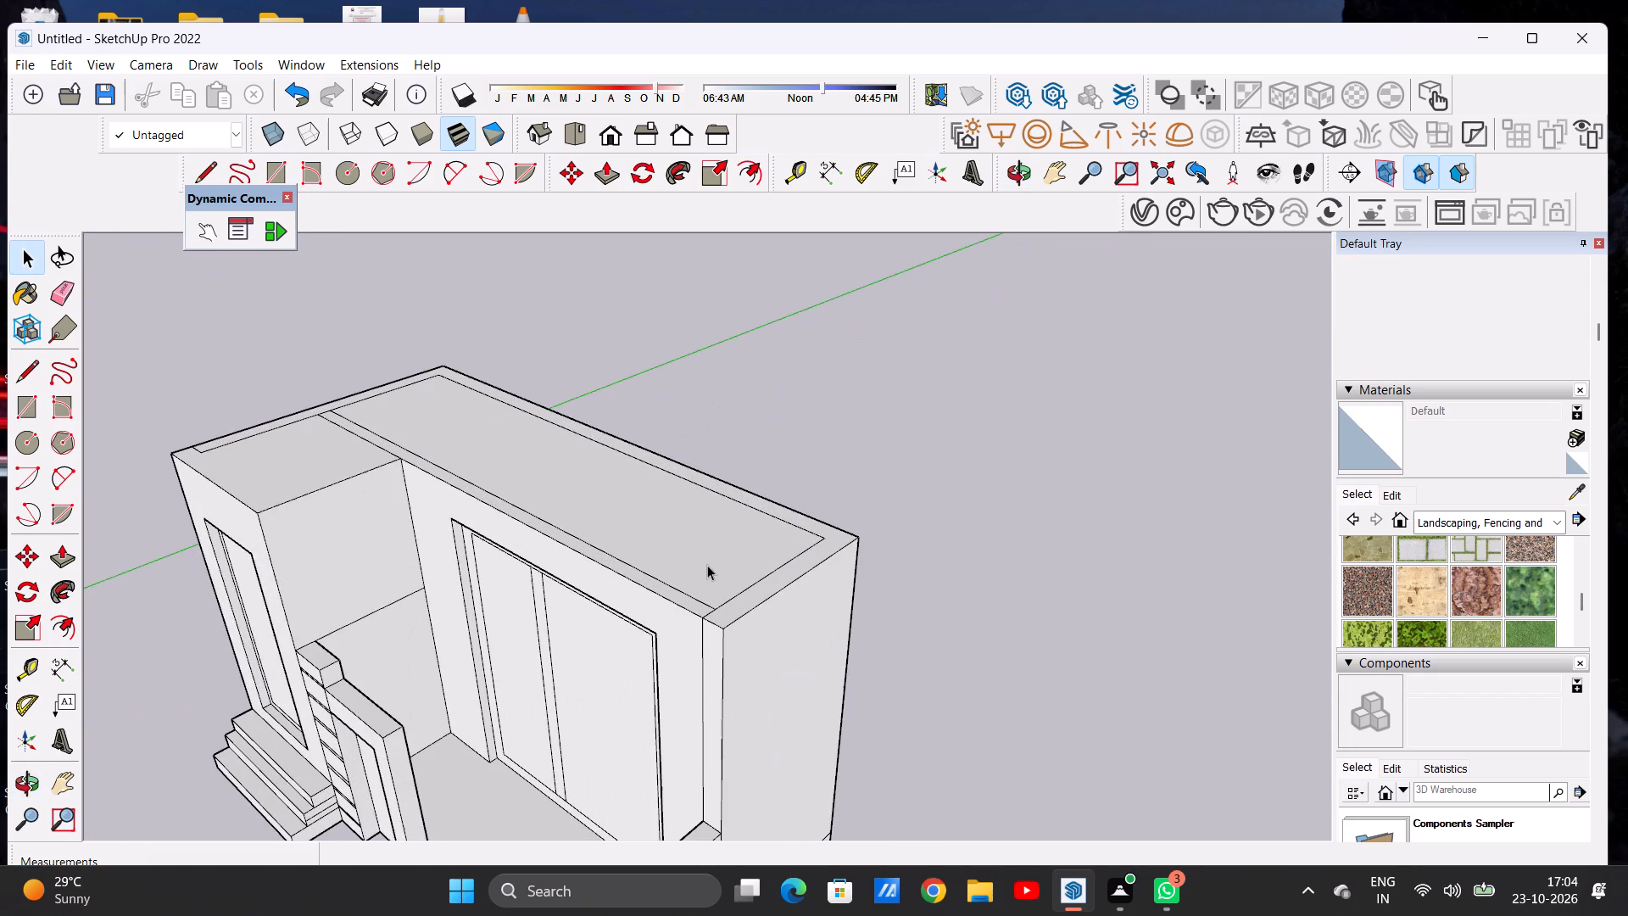
key("p")
scroll(756, 565, "up", 4)
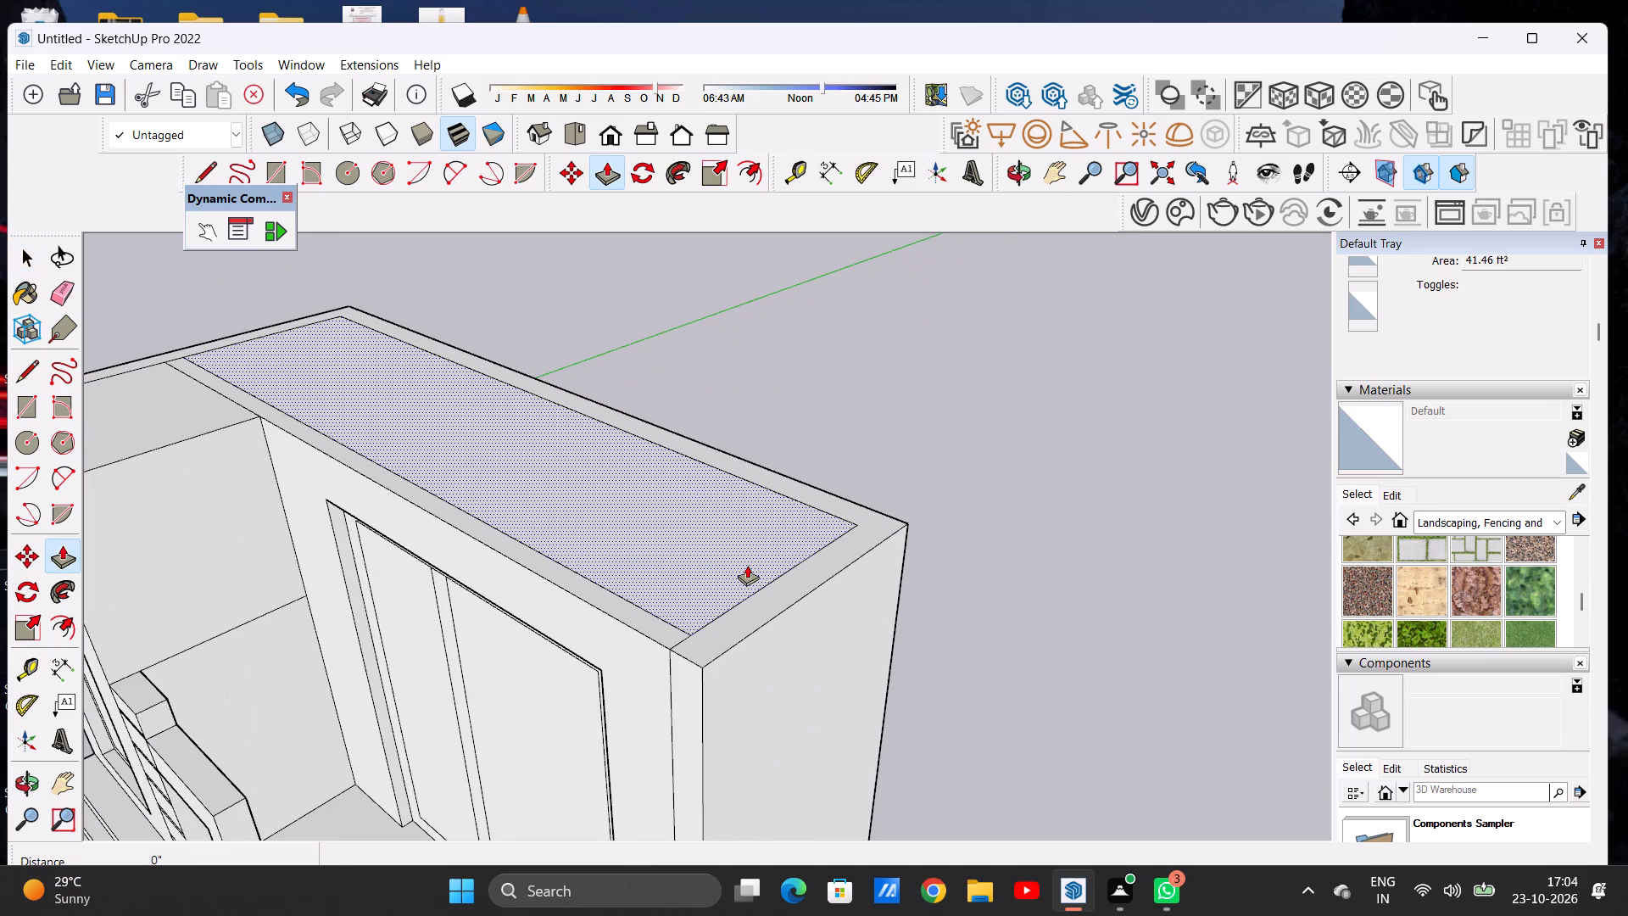
left_click(747, 565)
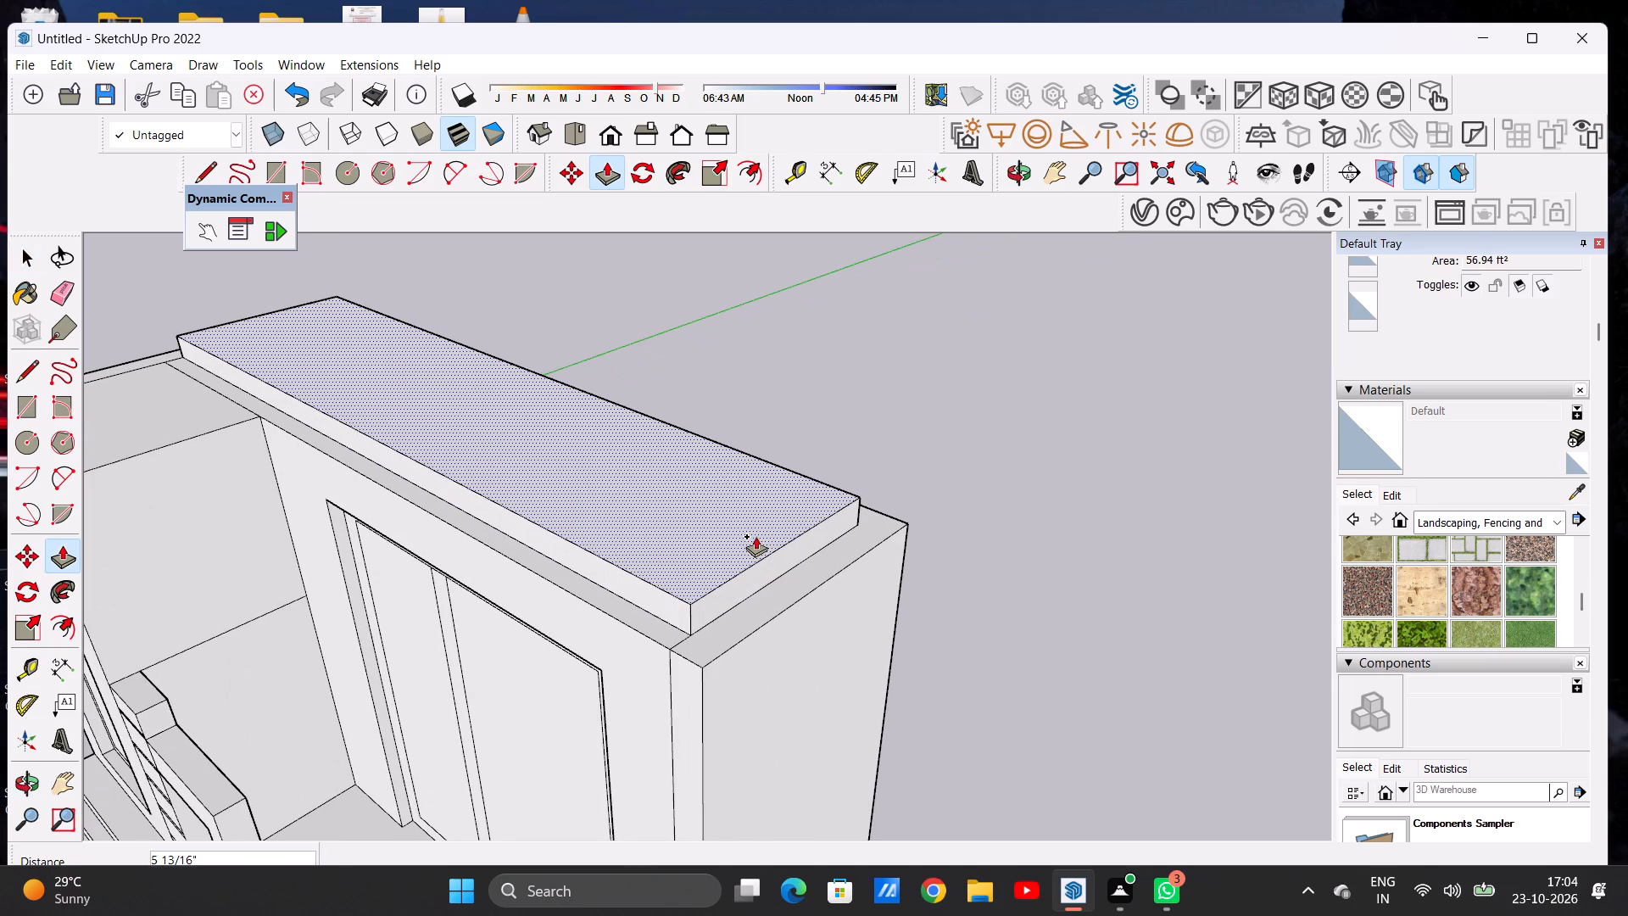
left_click(756, 538)
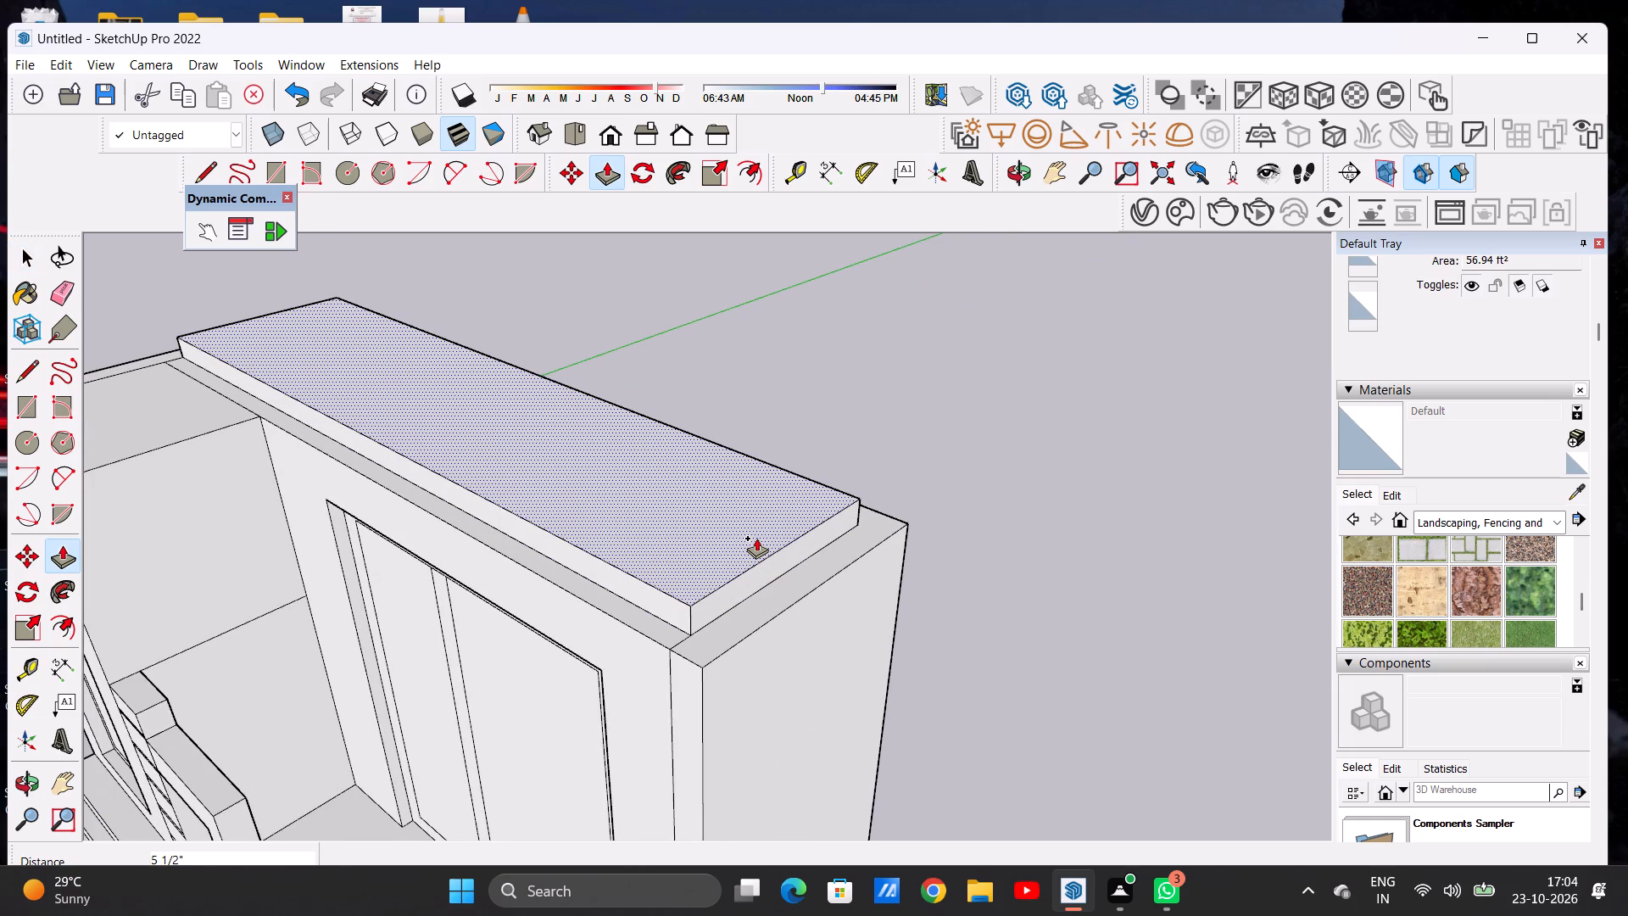
key("space")
Push/Pull the roof slab's front edge face outward about 2' 3 5/16" over the porch.
type("P")
scroll(661, 602, "up", 7)
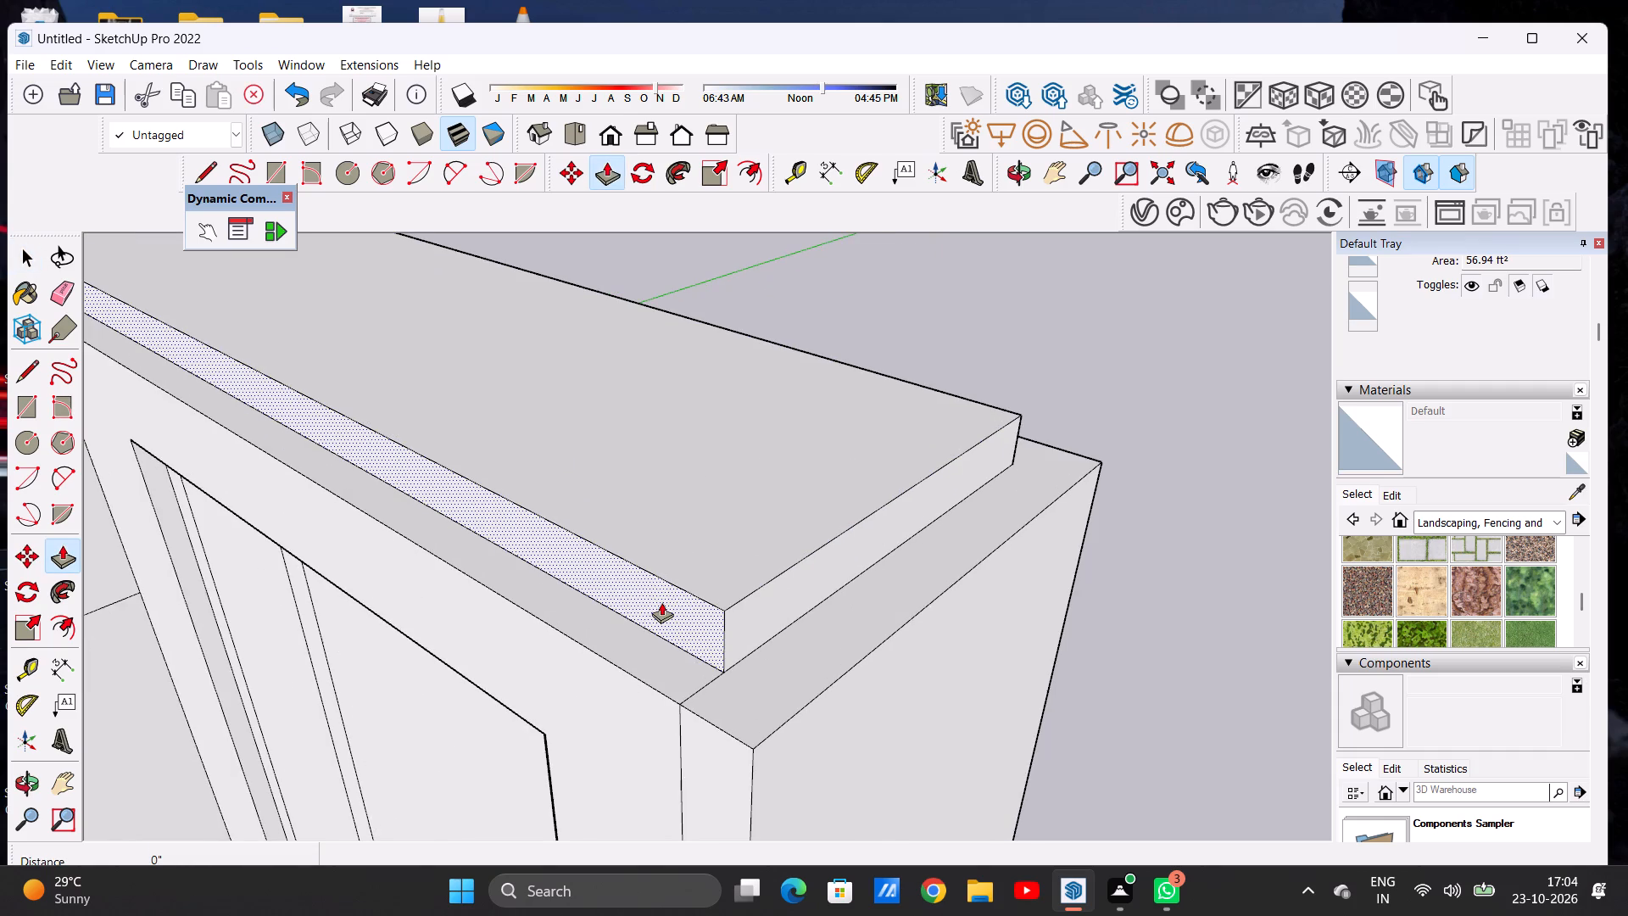
left_click(661, 602)
scroll(693, 584, "down", 20)
scroll(693, 584, "down", 2)
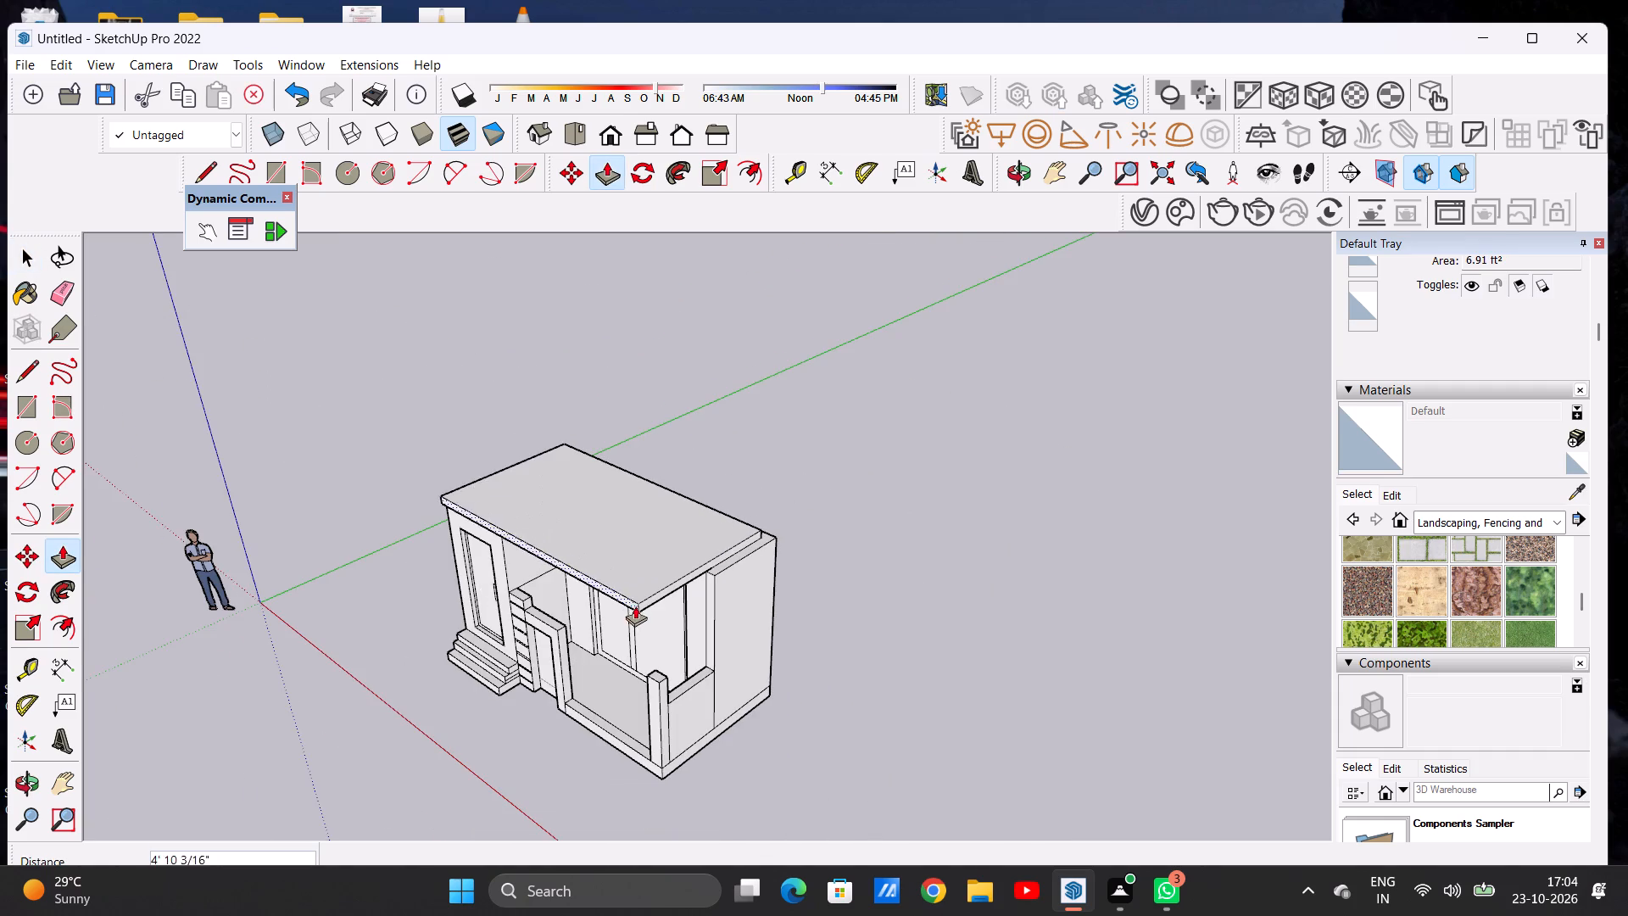
scroll(640, 601, "up", 12)
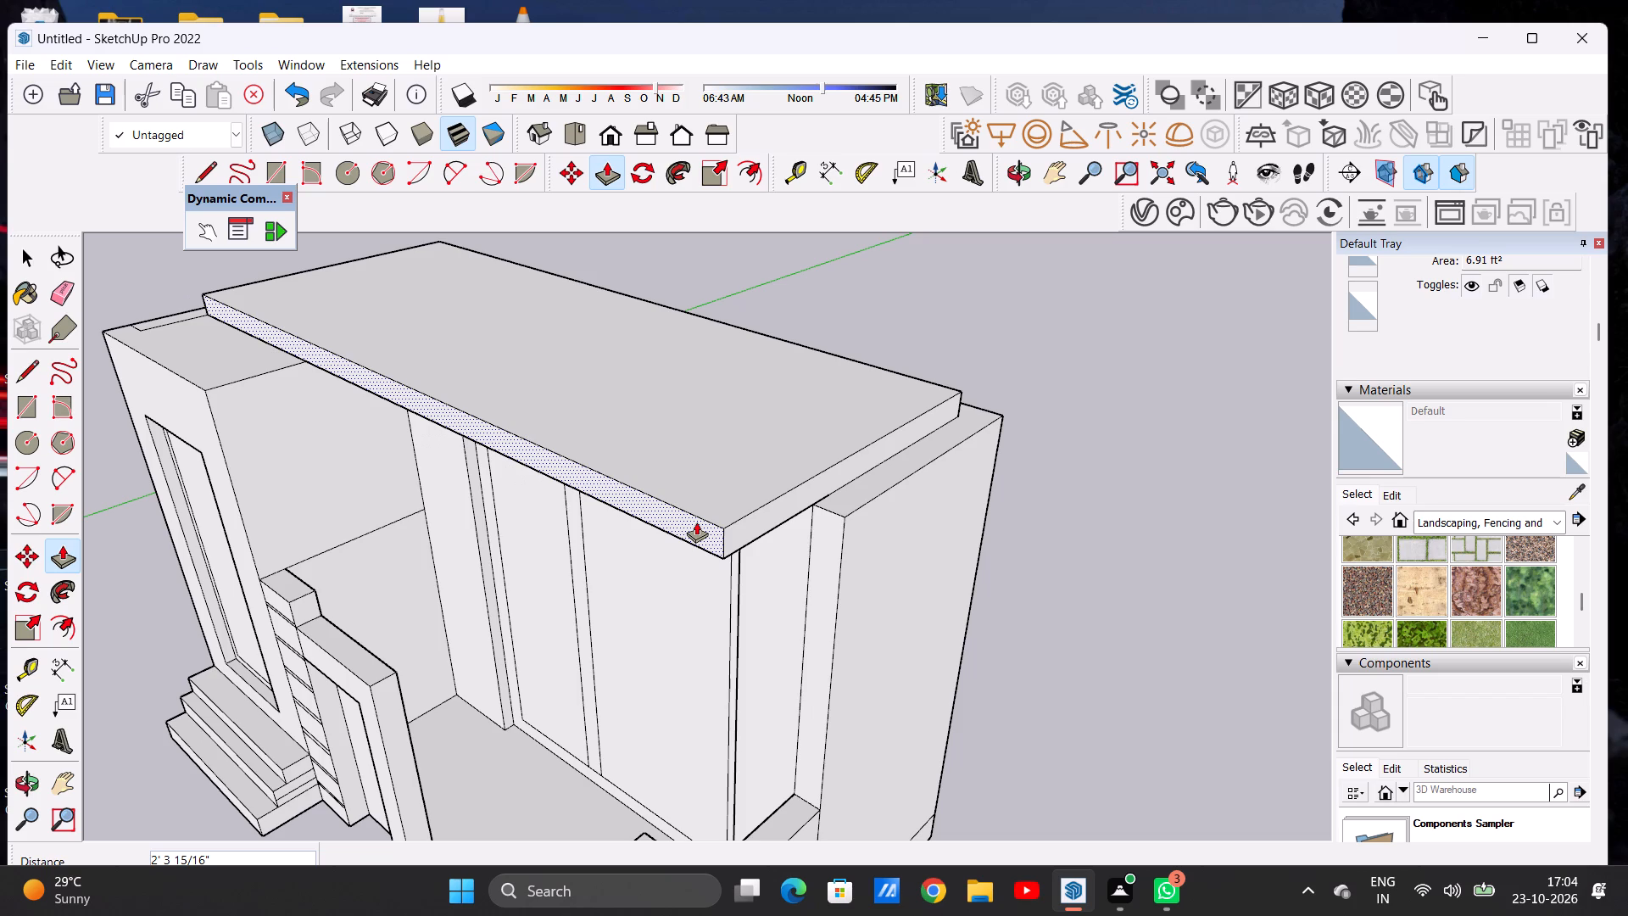
left_click(696, 522)
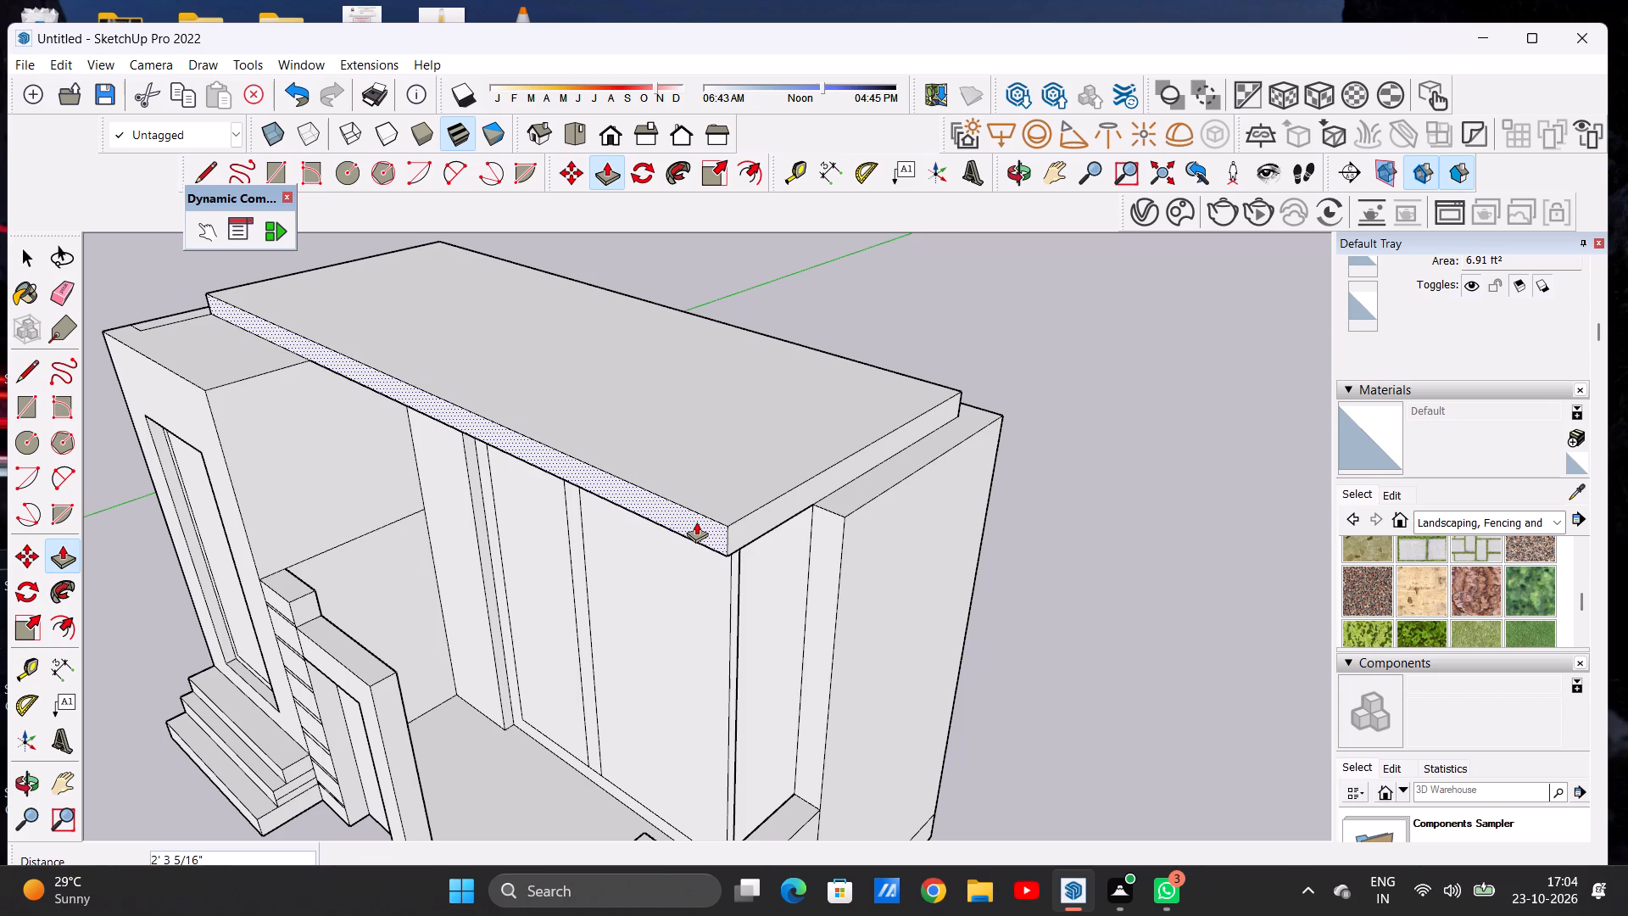
key("space")
Push/Pull the roof slab's end face on the porch side outward about 6 5/8" to align with the outer side wall.
scroll(717, 550, "down", 7)
middle_click_drag(679, 540, 958, 416)
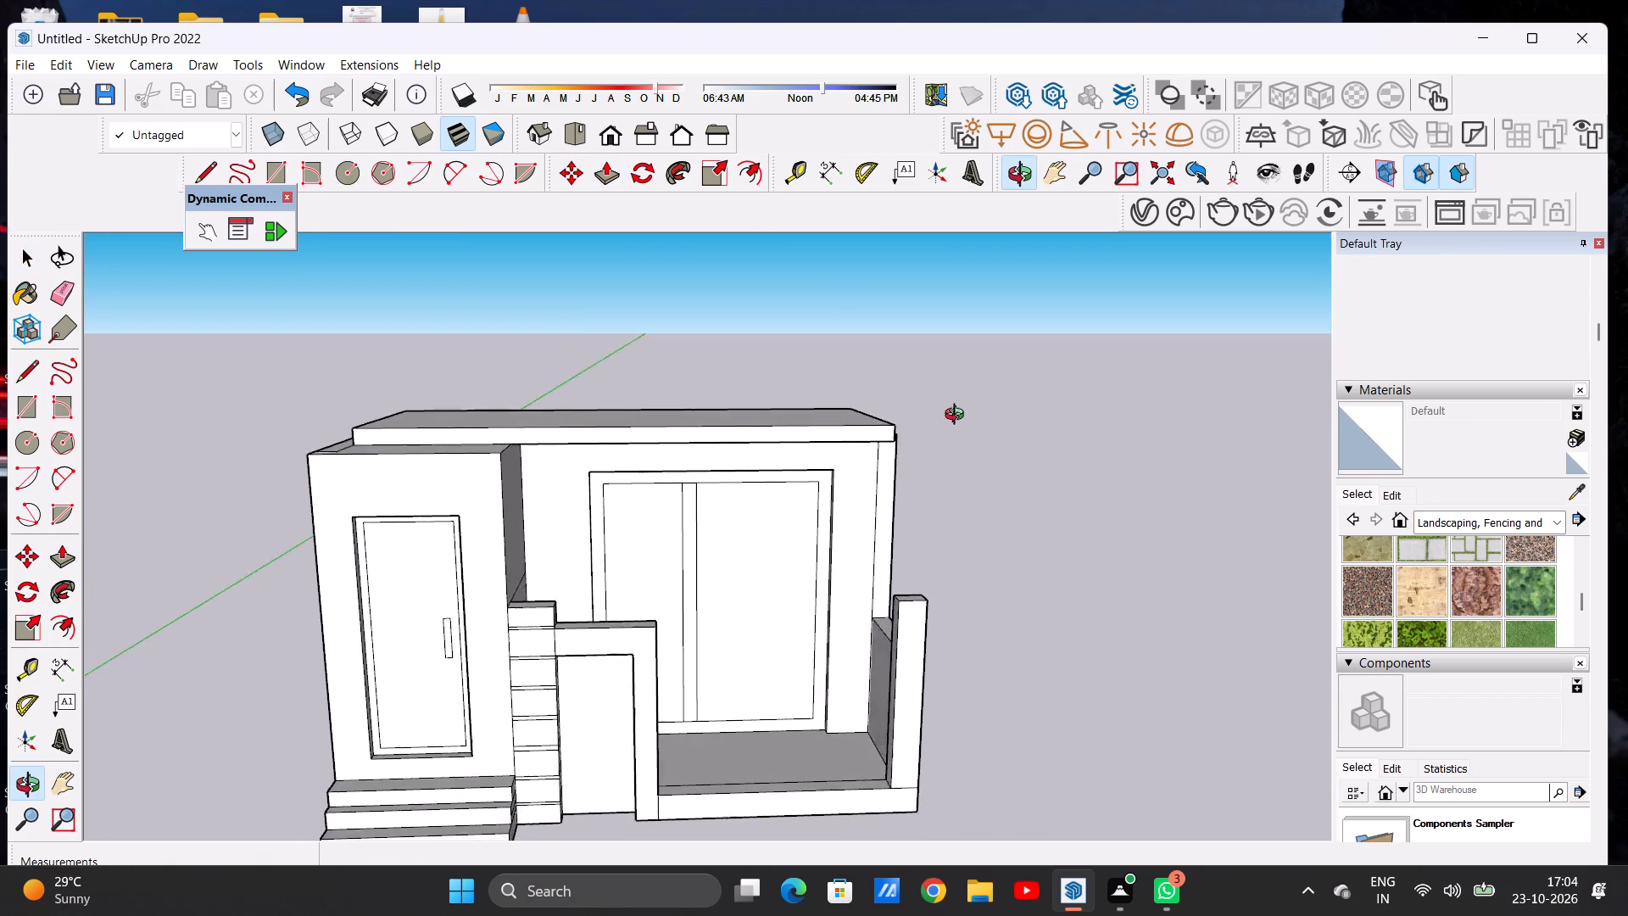
middle_click_drag(958, 416, 713, 561)
scroll(776, 540, "up", 7)
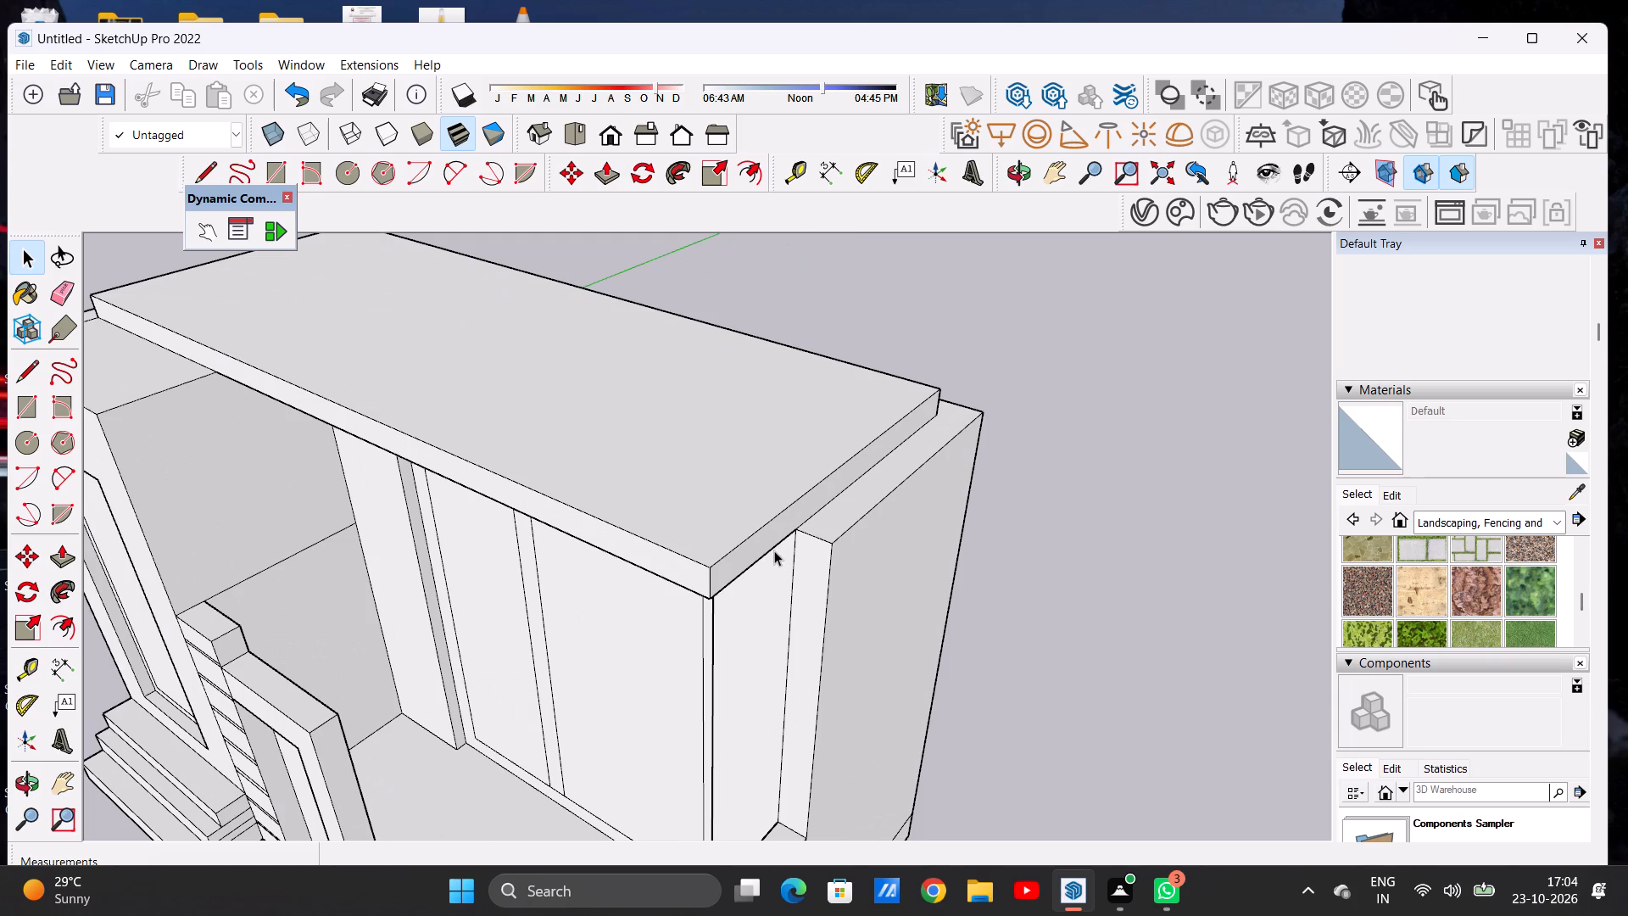
scroll(813, 466, "down", 5)
scroll(786, 521, "up", 11)
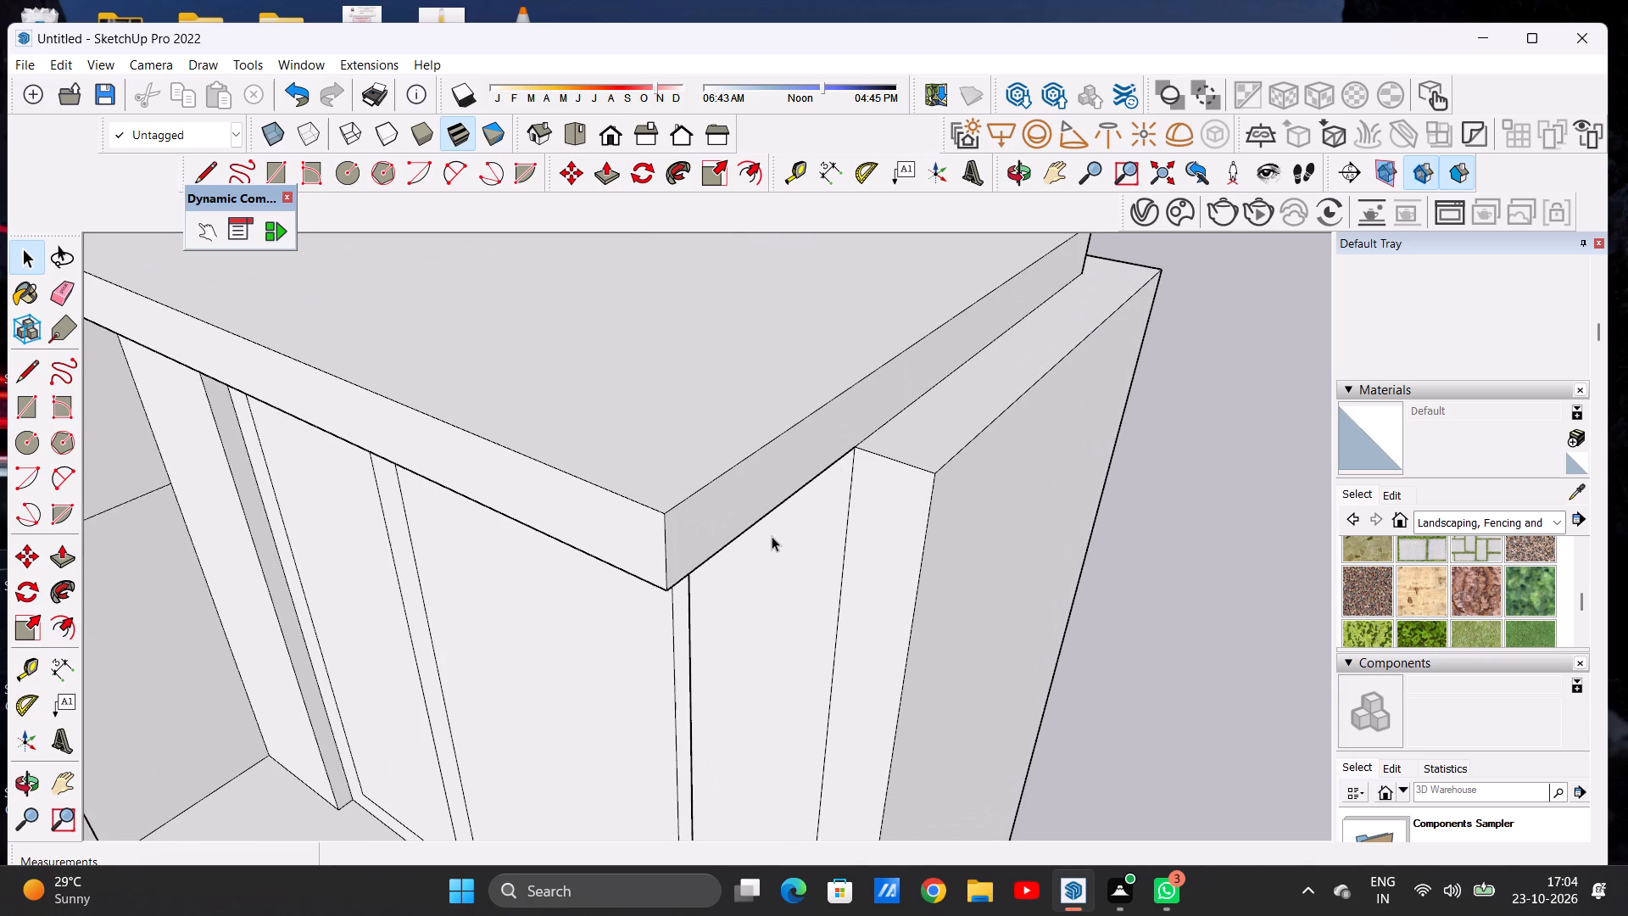
key("p")
left_click(709, 510)
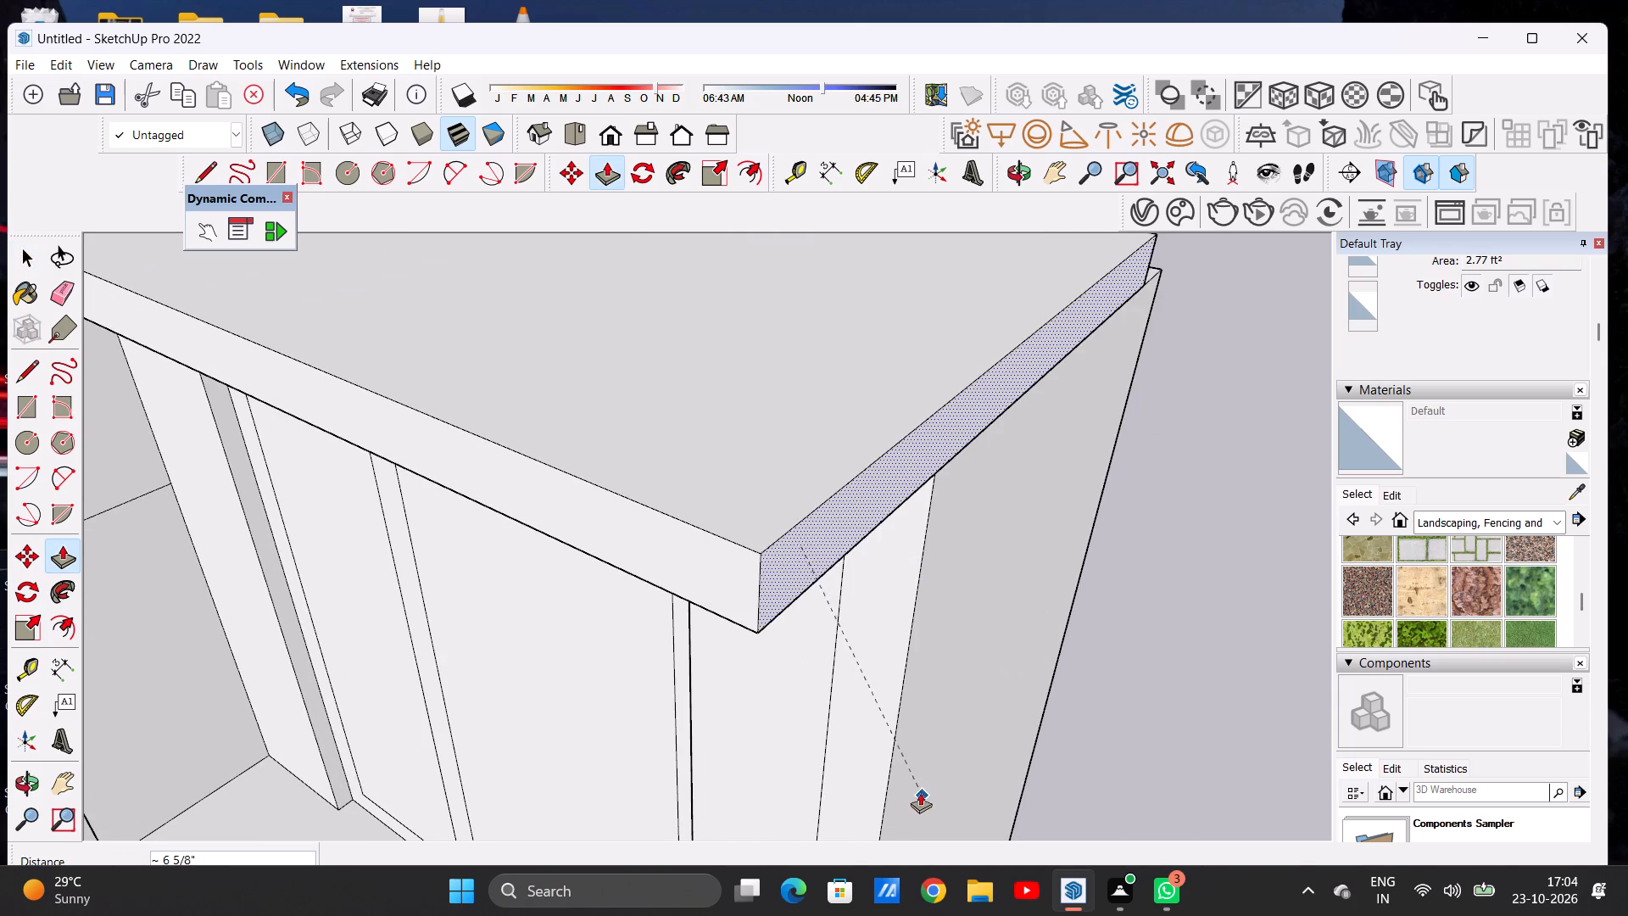
left_click(900, 736)
key("space")
scroll(892, 613, "down", 5)
key("space")
scroll(755, 613, "down", 5)
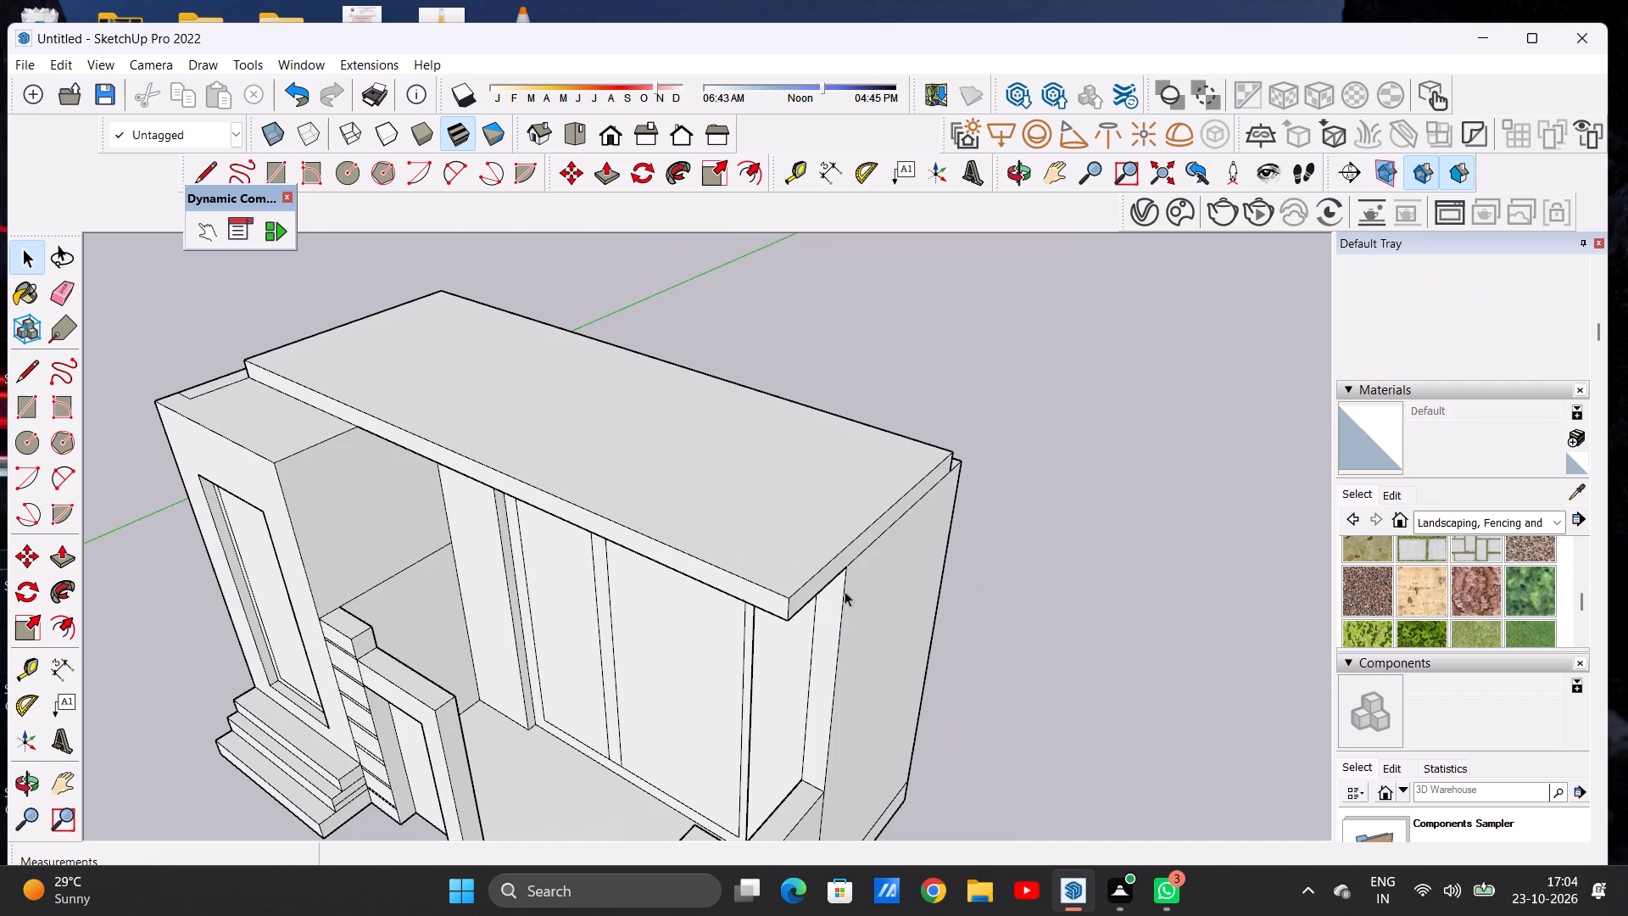
Push/Pull the roof slab's rear edge face outward about 6 5/8" to sit flush with the rear wall.
middle_click_drag(908, 585, 374, 607)
scroll(653, 541, "up", 10)
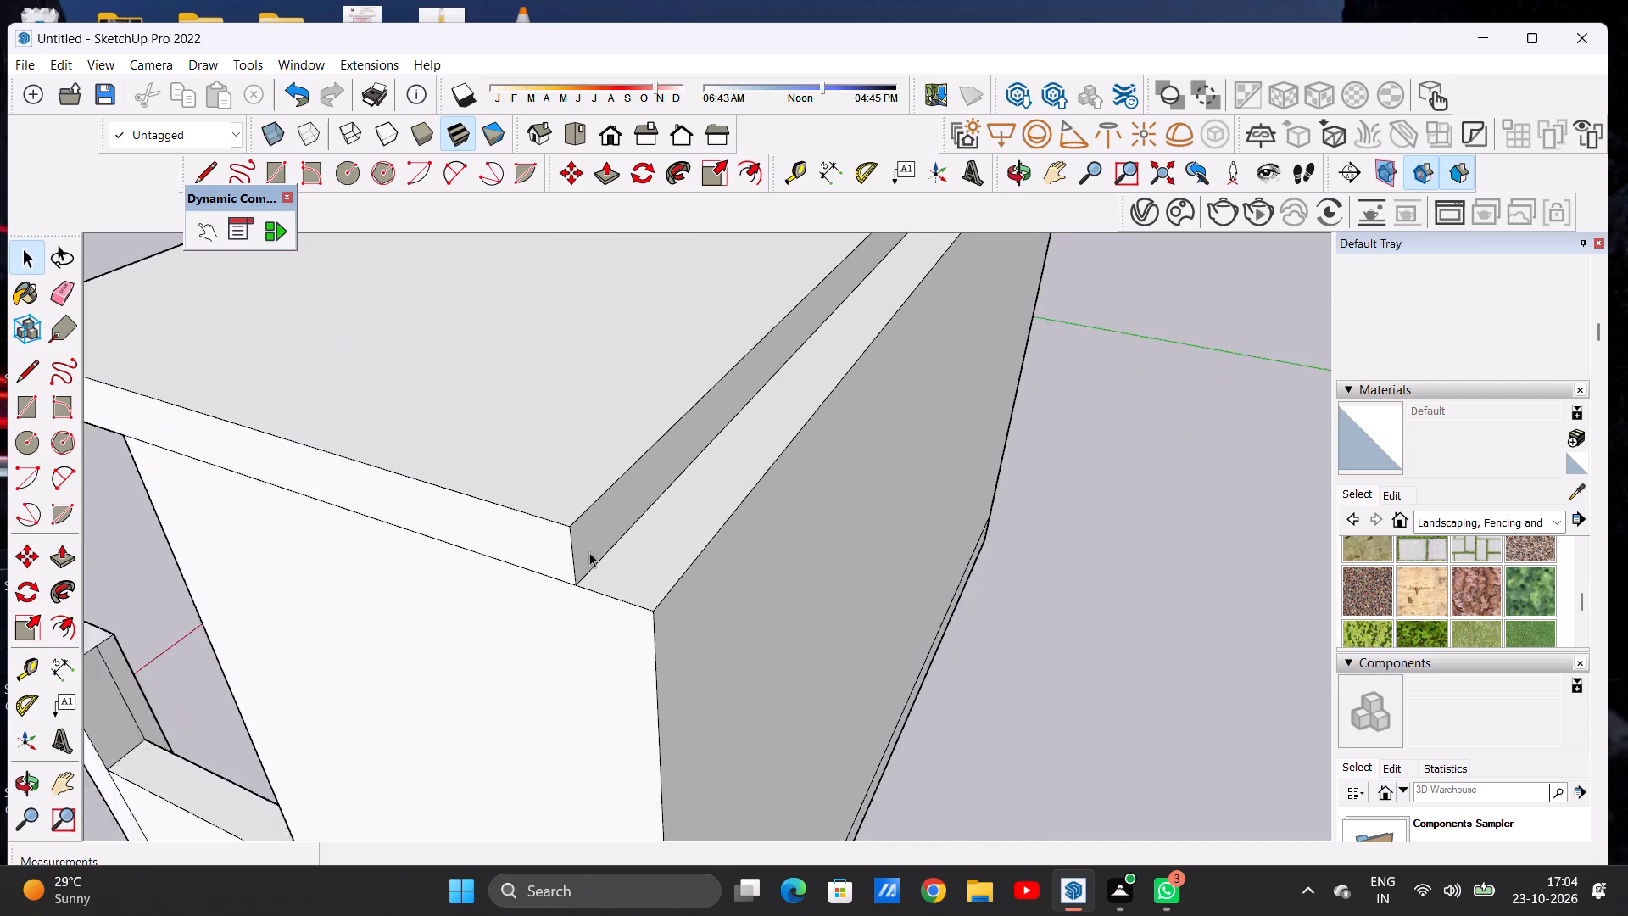
scroll(589, 552, "up", 6)
key("p")
scroll(584, 533, "up", 5)
left_click(584, 533)
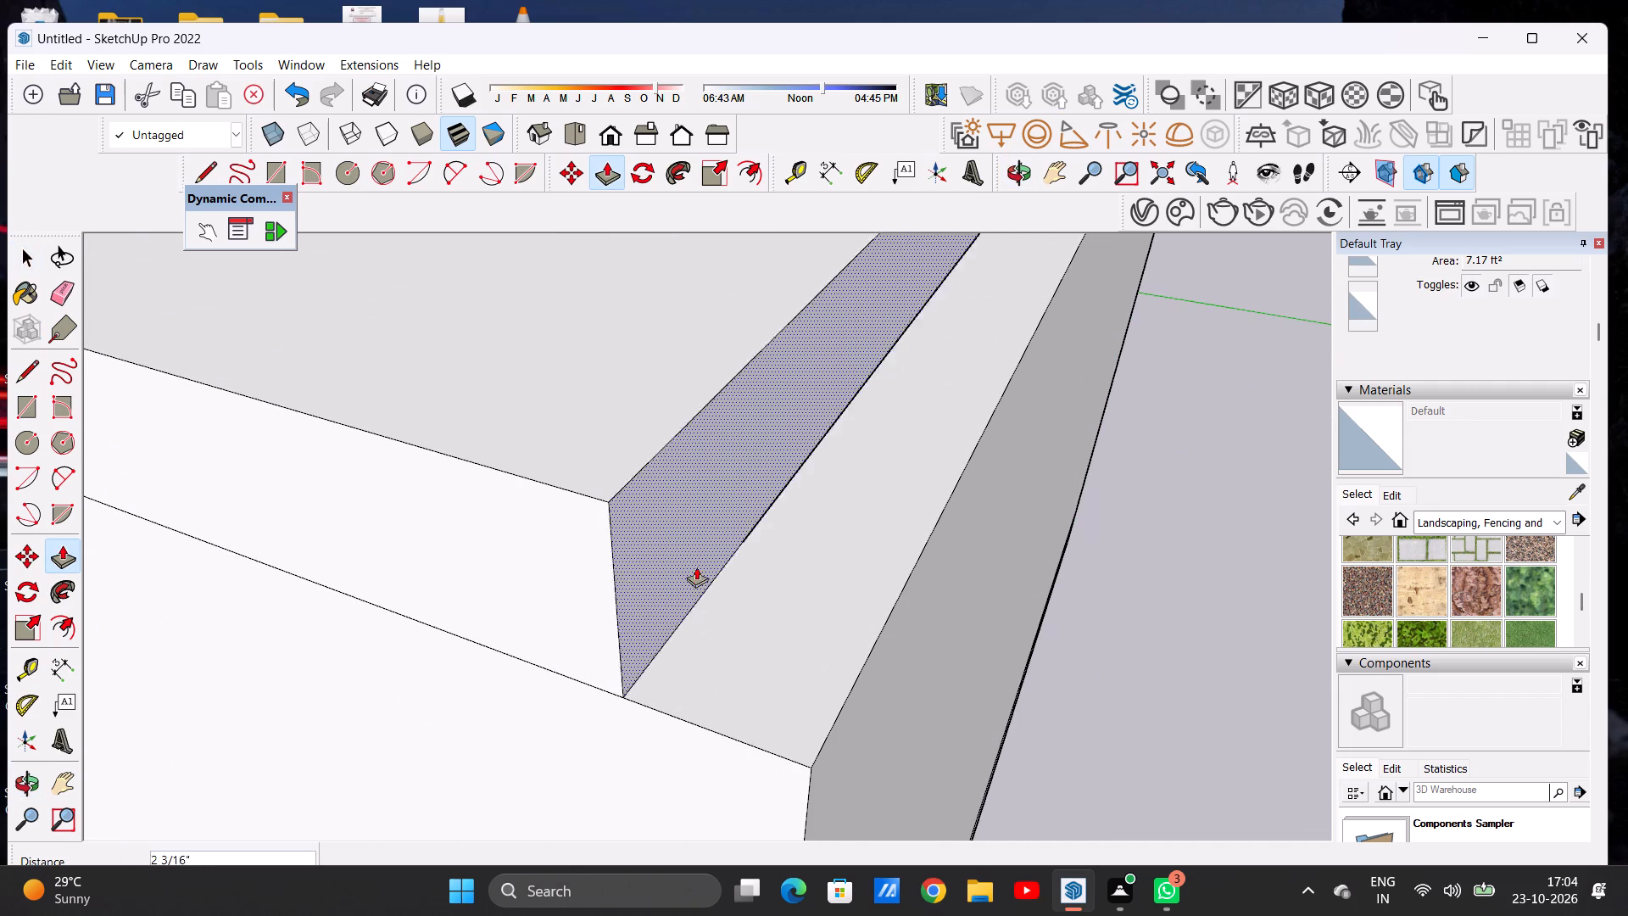
left_click(816, 773)
Push/Pull the roof slab's end face on the entrance-door side outward about 6 5/8" to sit flush with that side wall.
scroll(768, 698, "down", 6)
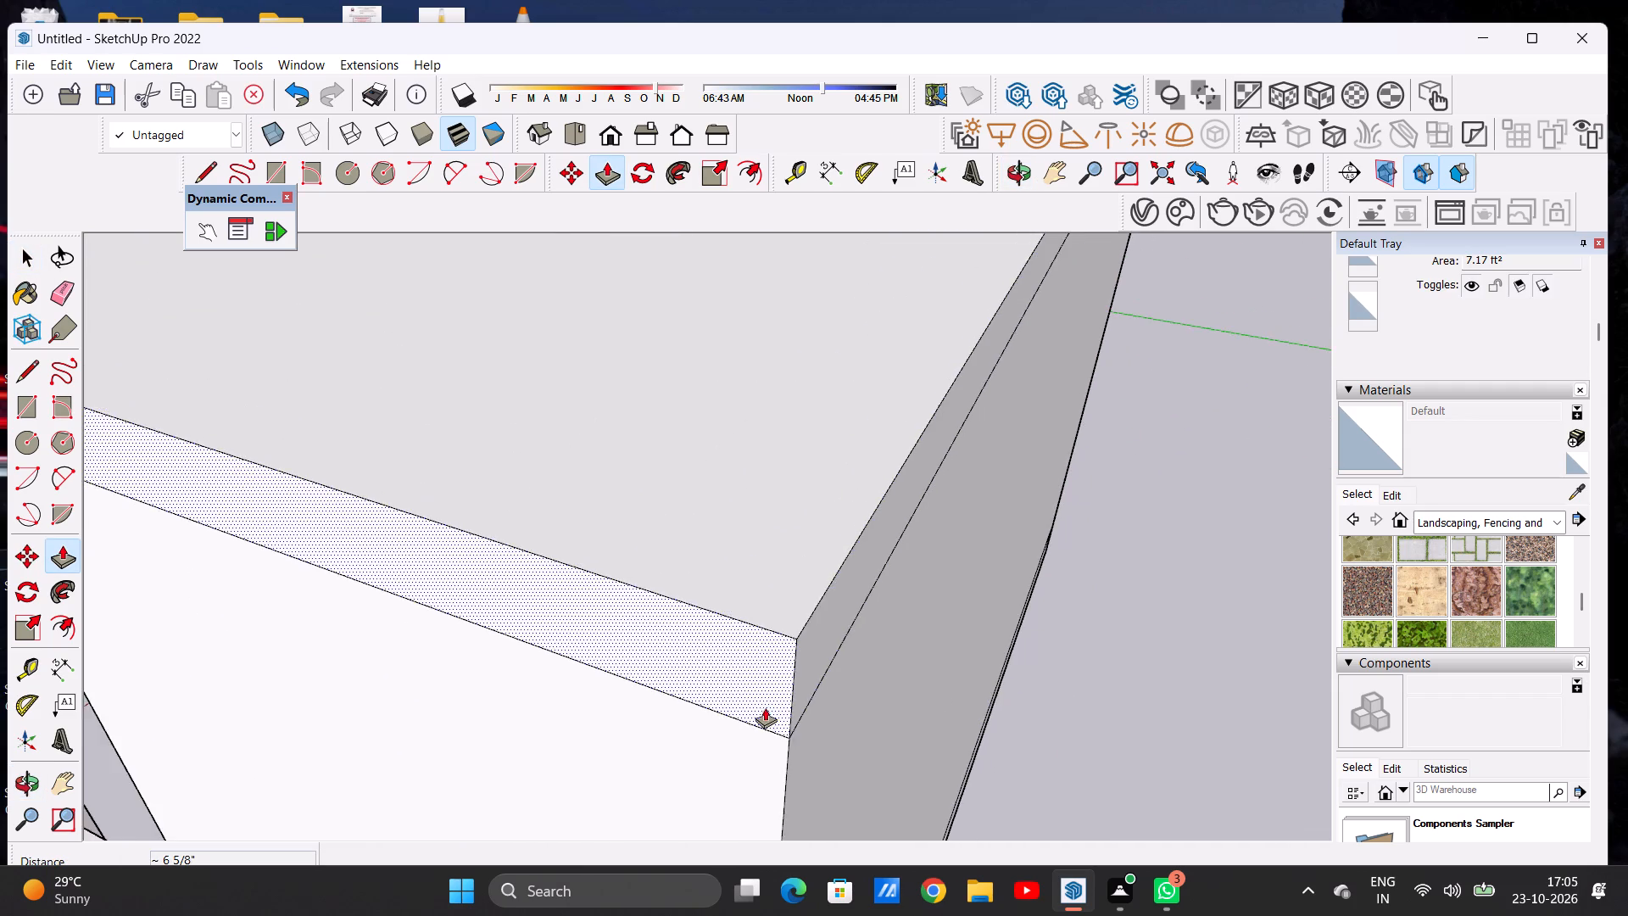
scroll(765, 707, "down", 20)
scroll(765, 707, "down", 7)
middle_click_drag(1031, 599, 504, 535)
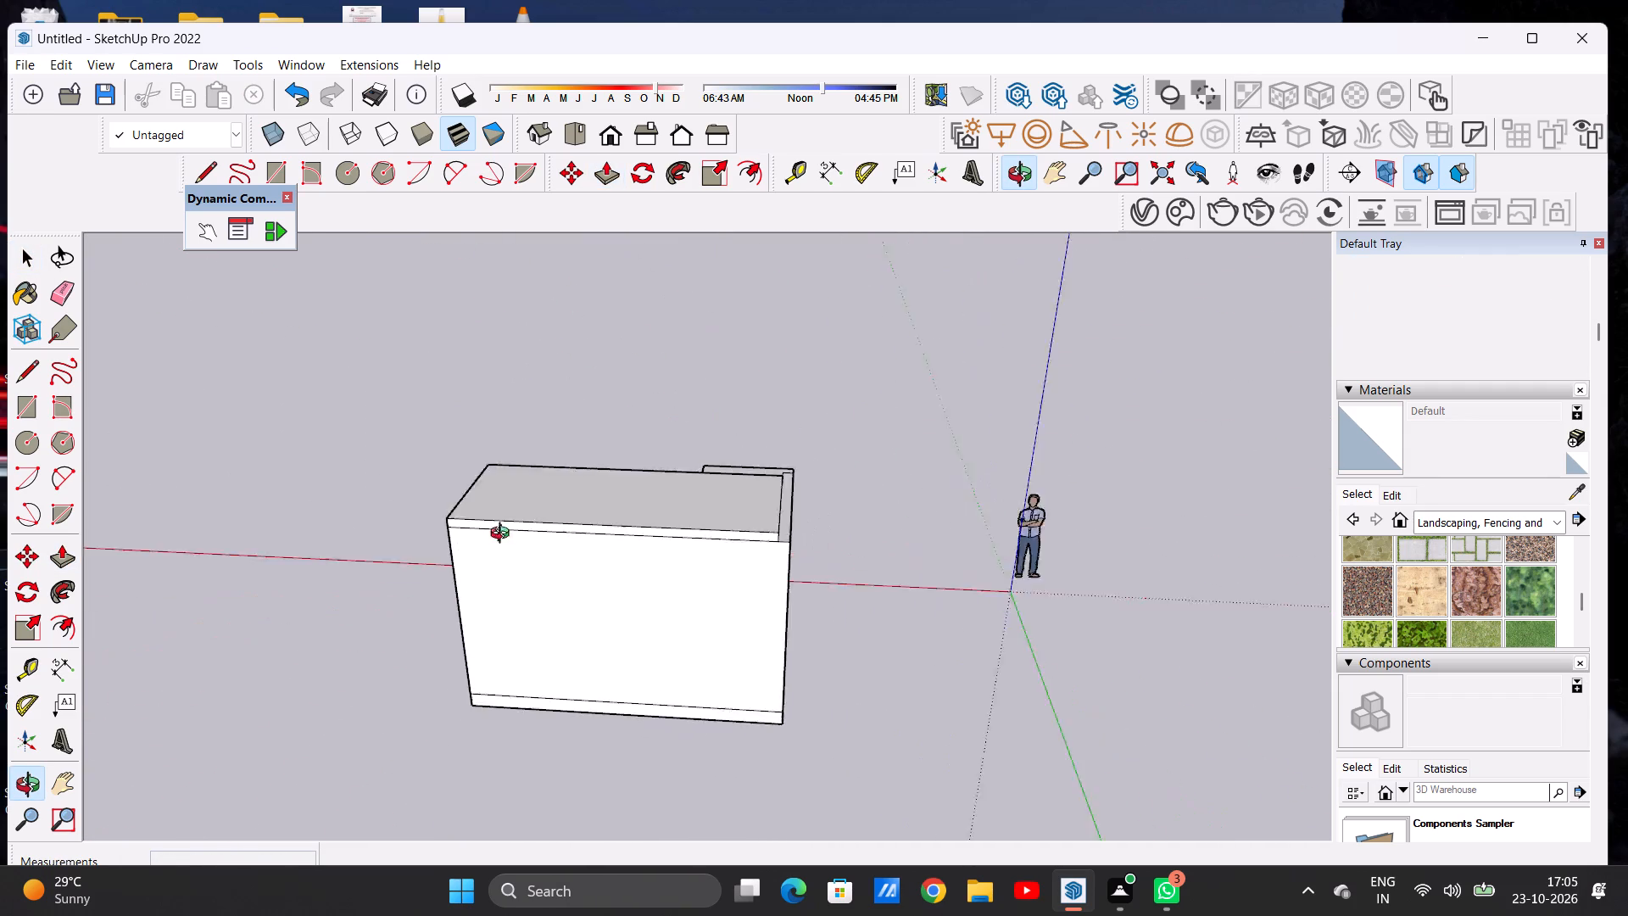
middle_click_drag(504, 535, 385, 541)
scroll(678, 531, "up", 1)
scroll(678, 531, "down", 1)
scroll(685, 531, "up", 1)
scroll(687, 531, "down", 1)
scroll(690, 532, "up", 16)
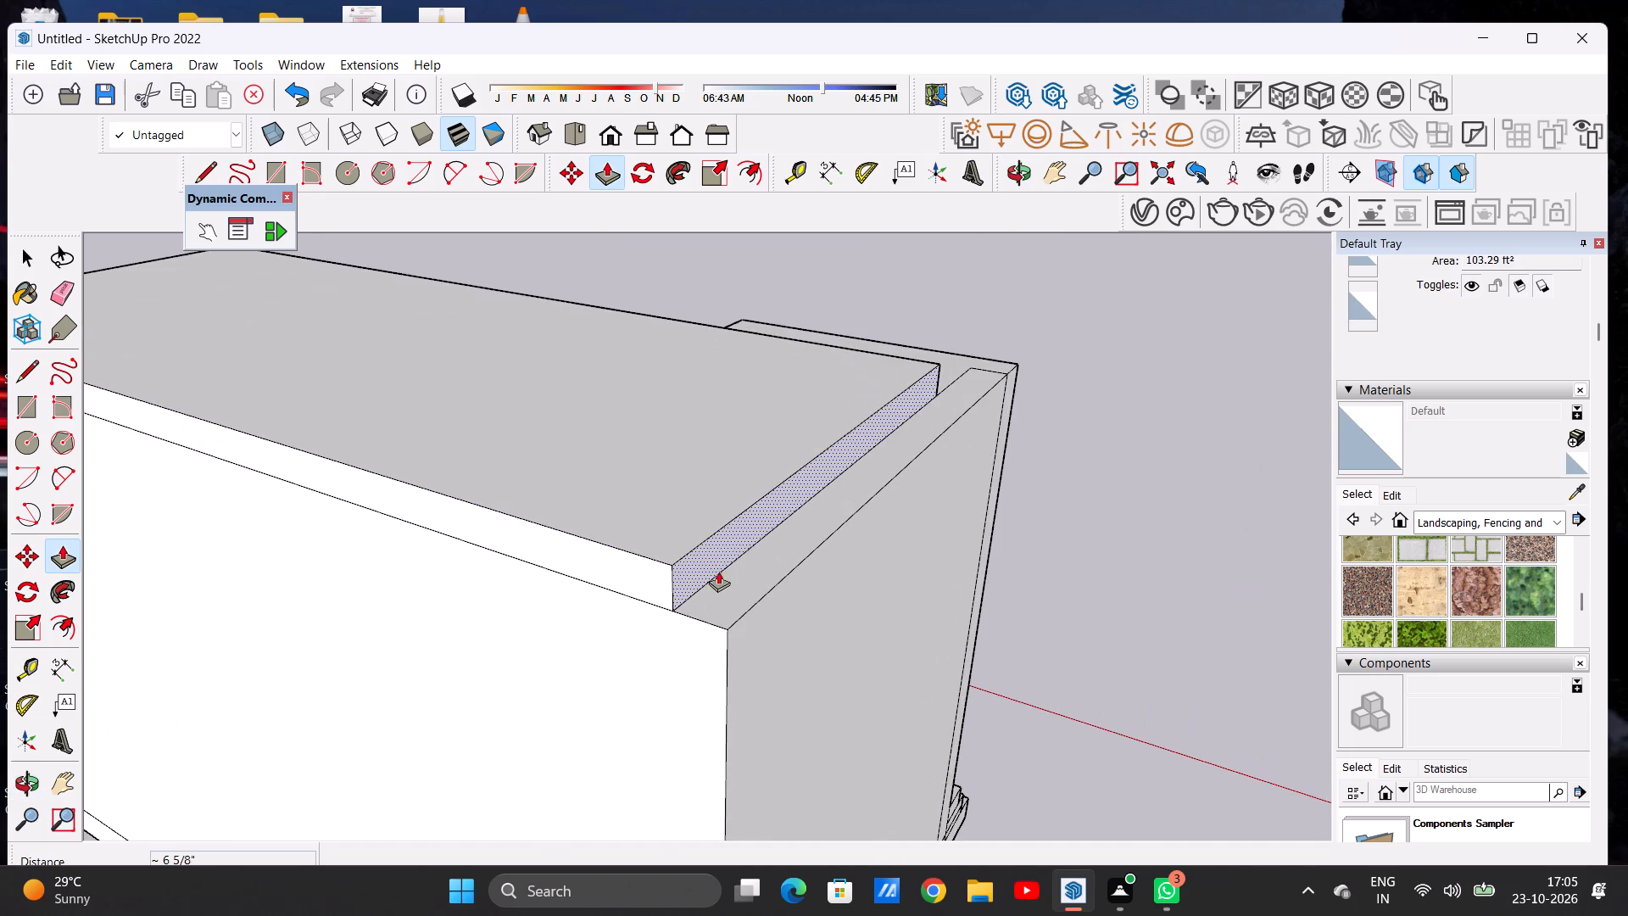
left_click(685, 576)
left_click(729, 636)
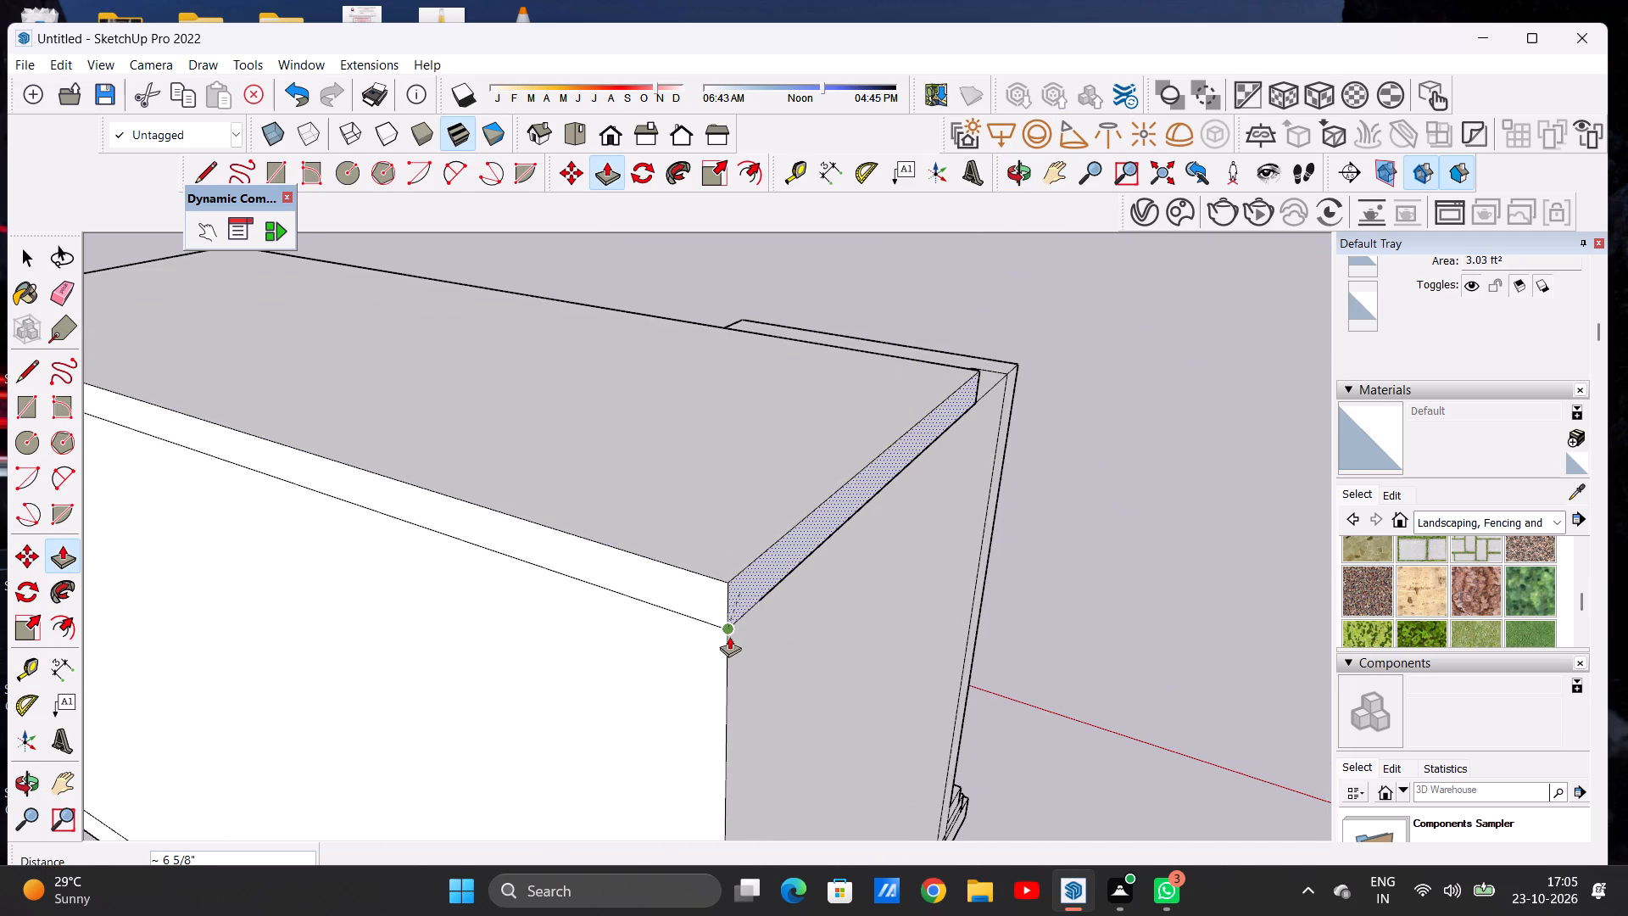
key("space")
Push/Pull the roof slab's front edge face inward about 11 9/16" to shorten the overhang.
scroll(681, 640, "down", 20)
scroll(681, 640, "down", 2)
middle_click_drag(1082, 610, 1074, 610)
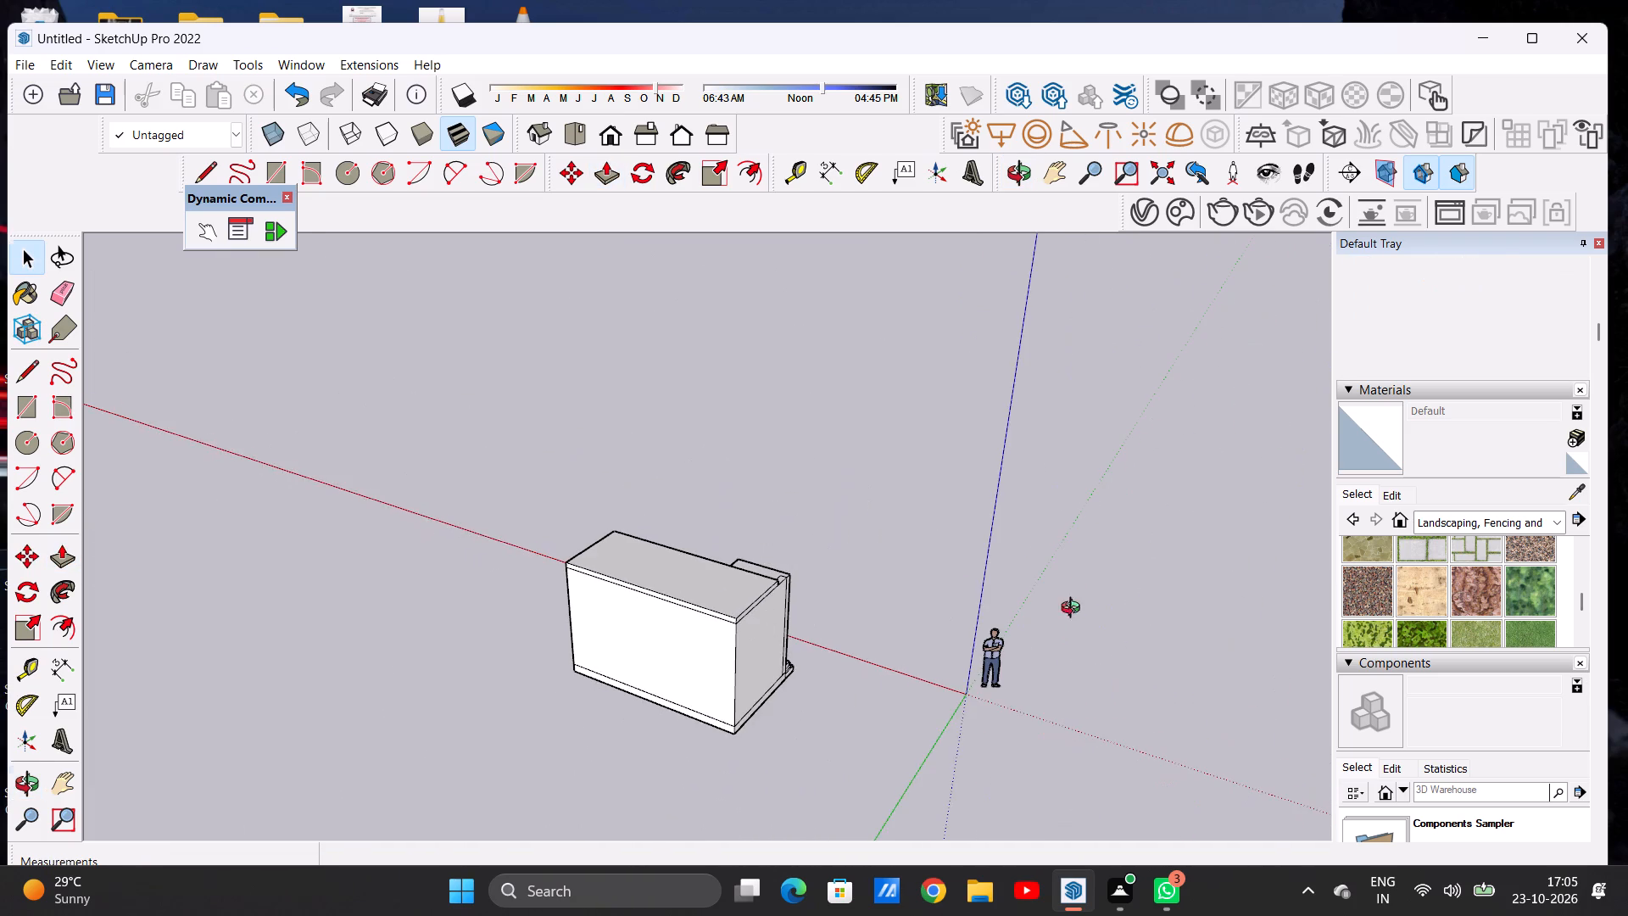
middle_click_drag(1074, 610, 450, 610)
middle_click_drag(859, 615, 508, 614)
scroll(616, 513, "up", 2)
scroll(616, 510, "down", 1)
scroll(616, 510, "up", 1)
scroll(616, 510, "down", 1)
scroll(616, 510, "up", 9)
middle_click_drag(651, 506, 453, 553)
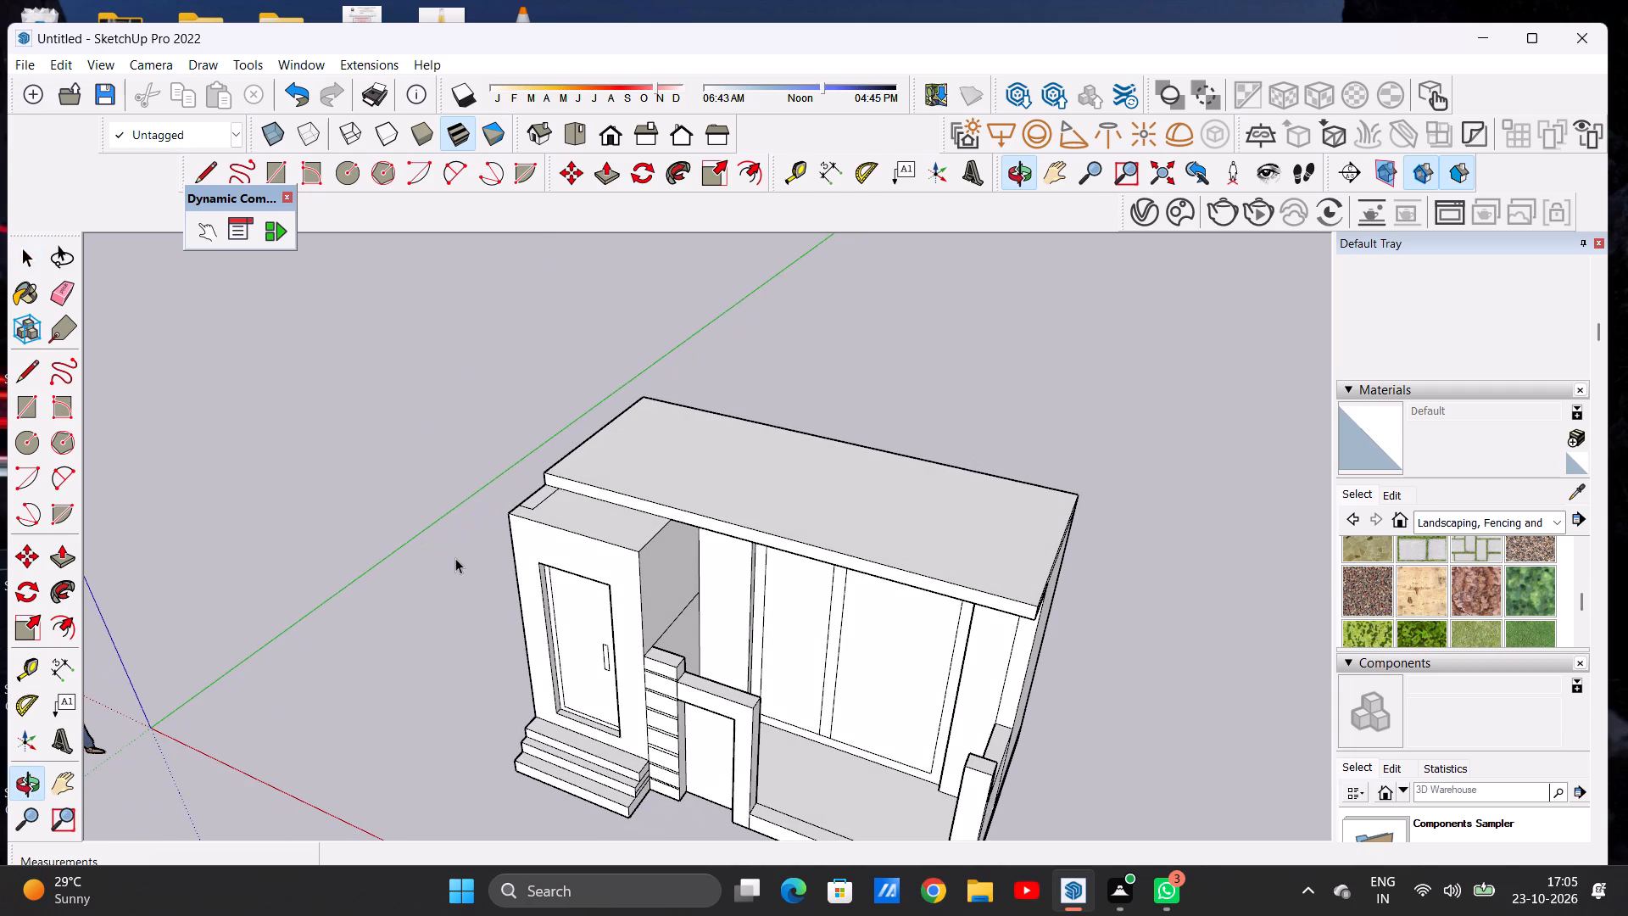
scroll(689, 534, "up", 5)
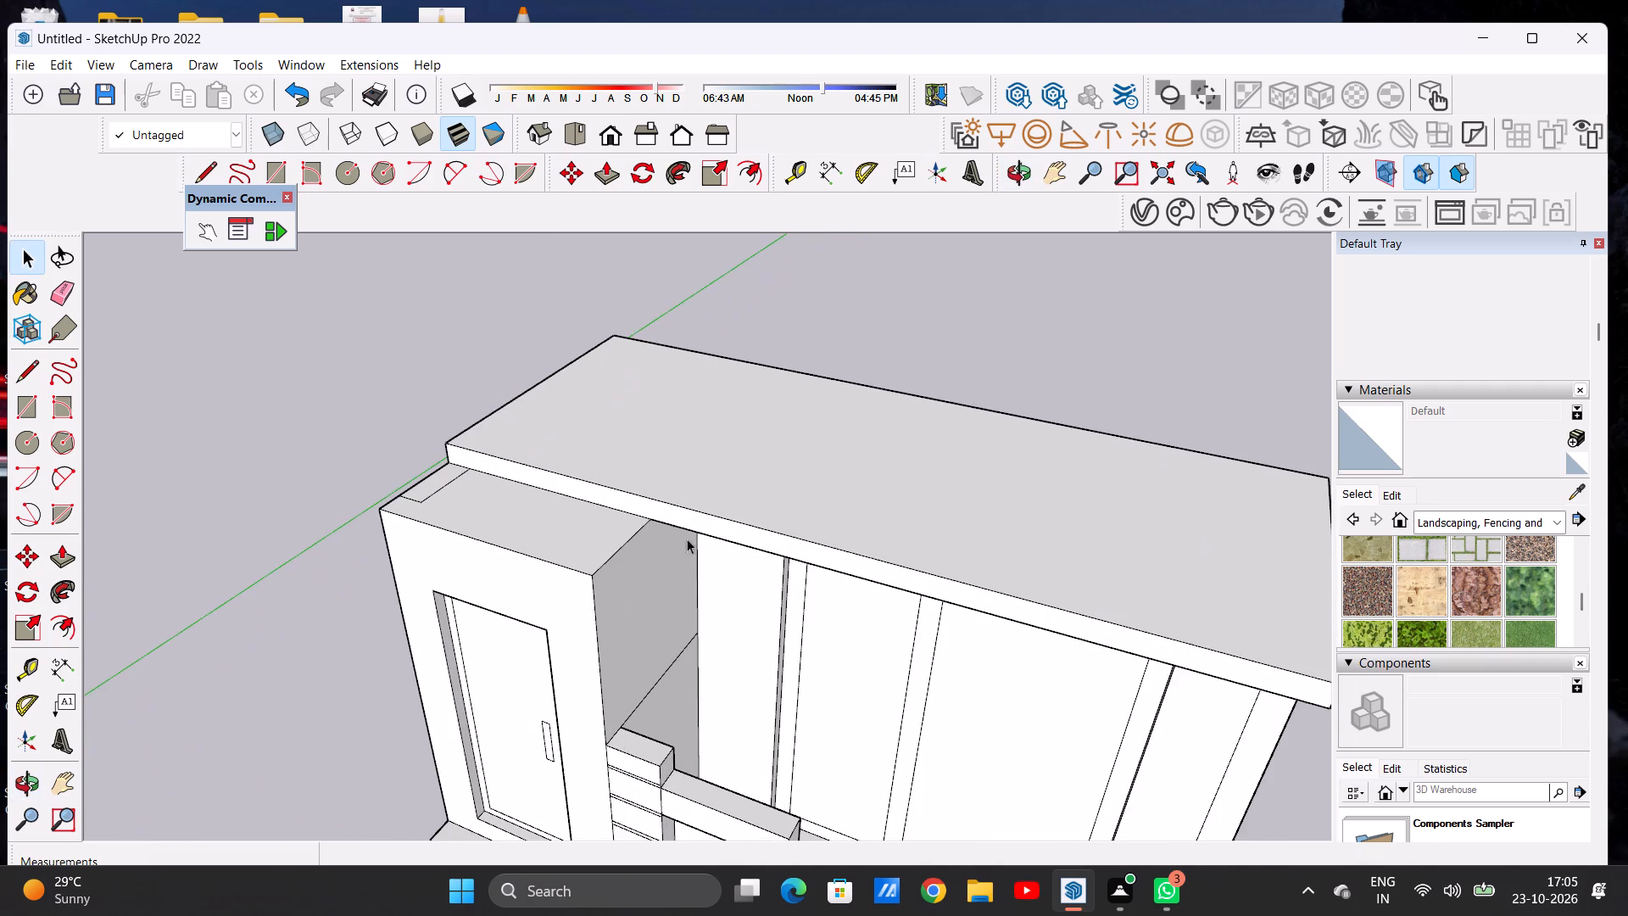
middle_click_drag(676, 545, 712, 323)
middle_click(712, 323)
middle_click_drag(724, 377, 721, 444)
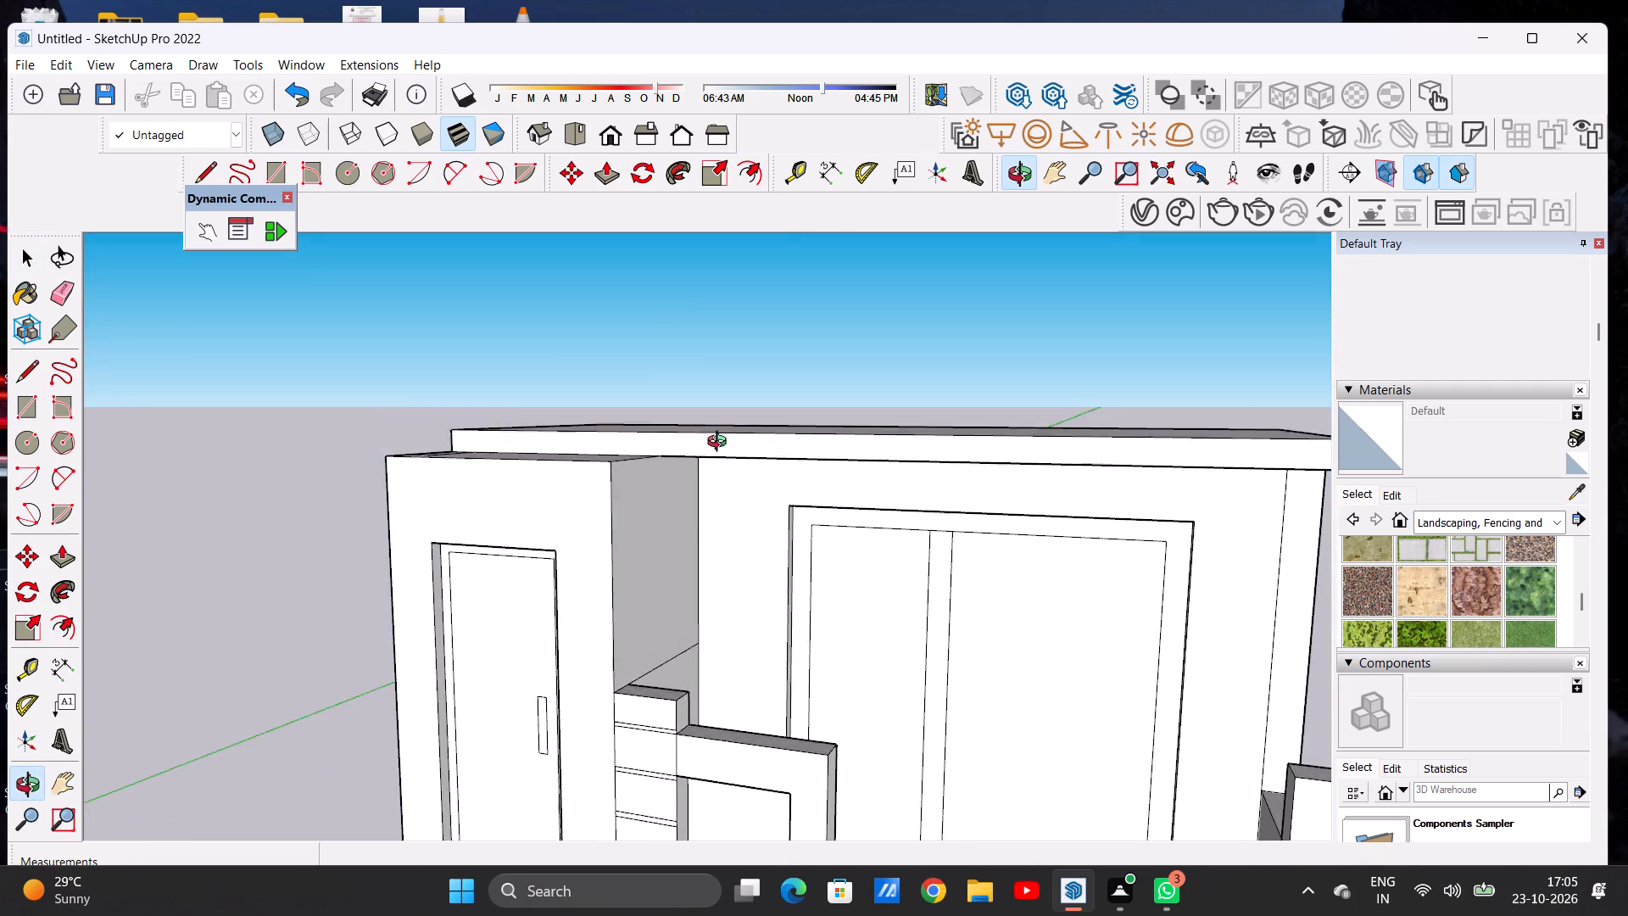
middle_click_drag(721, 444, 693, 596)
scroll(716, 490, "up", 3)
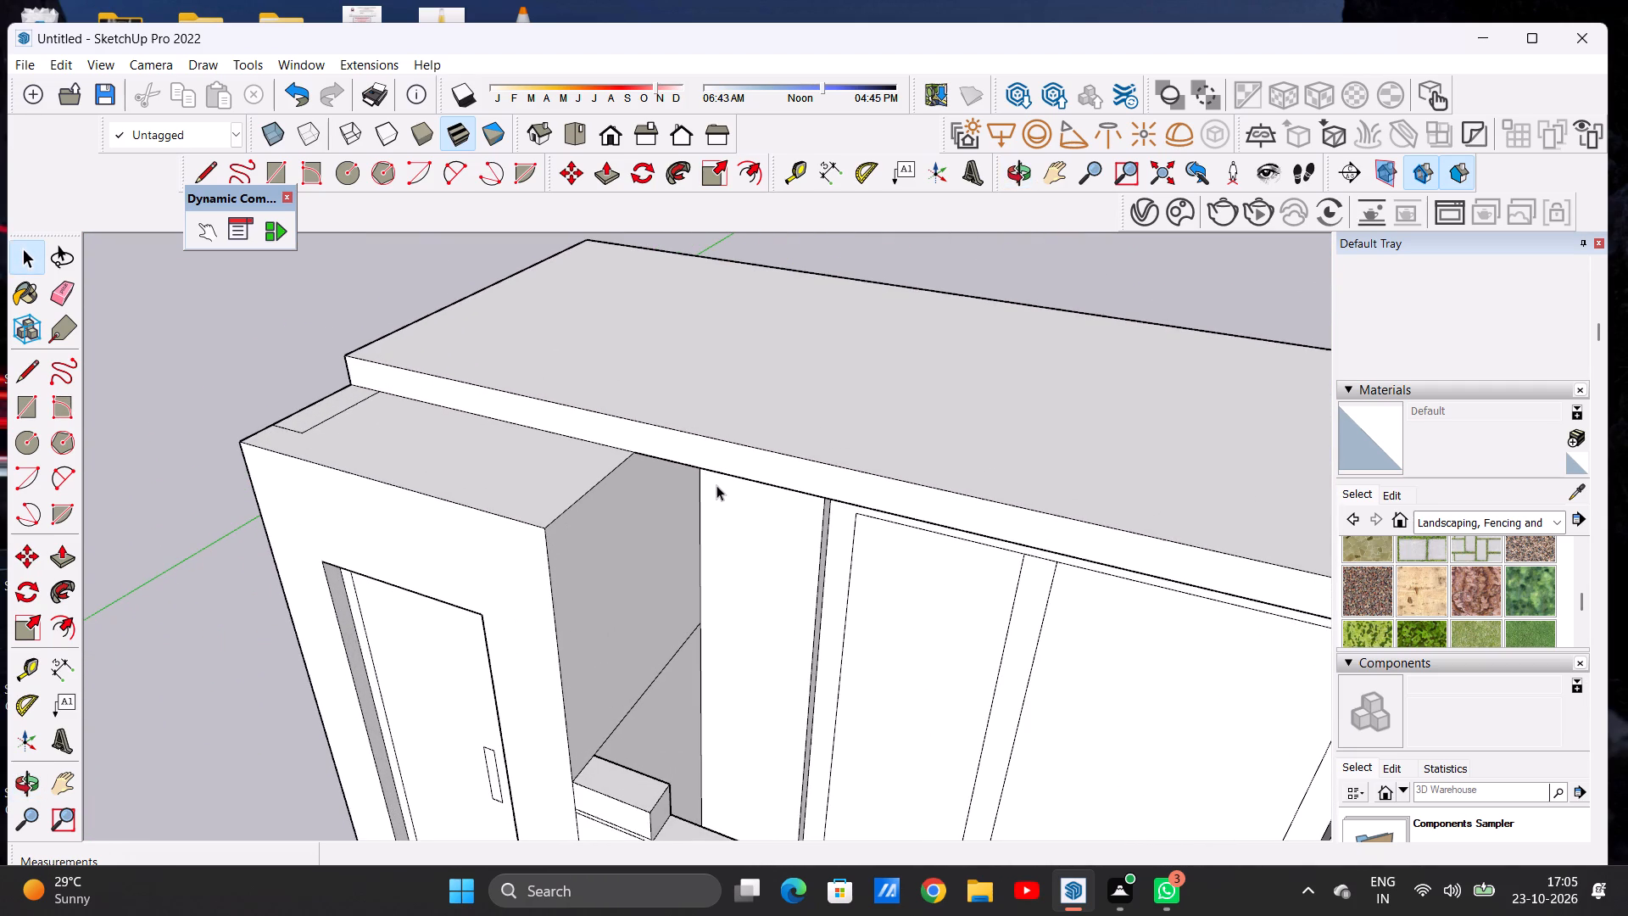
key("p")
left_click(684, 446)
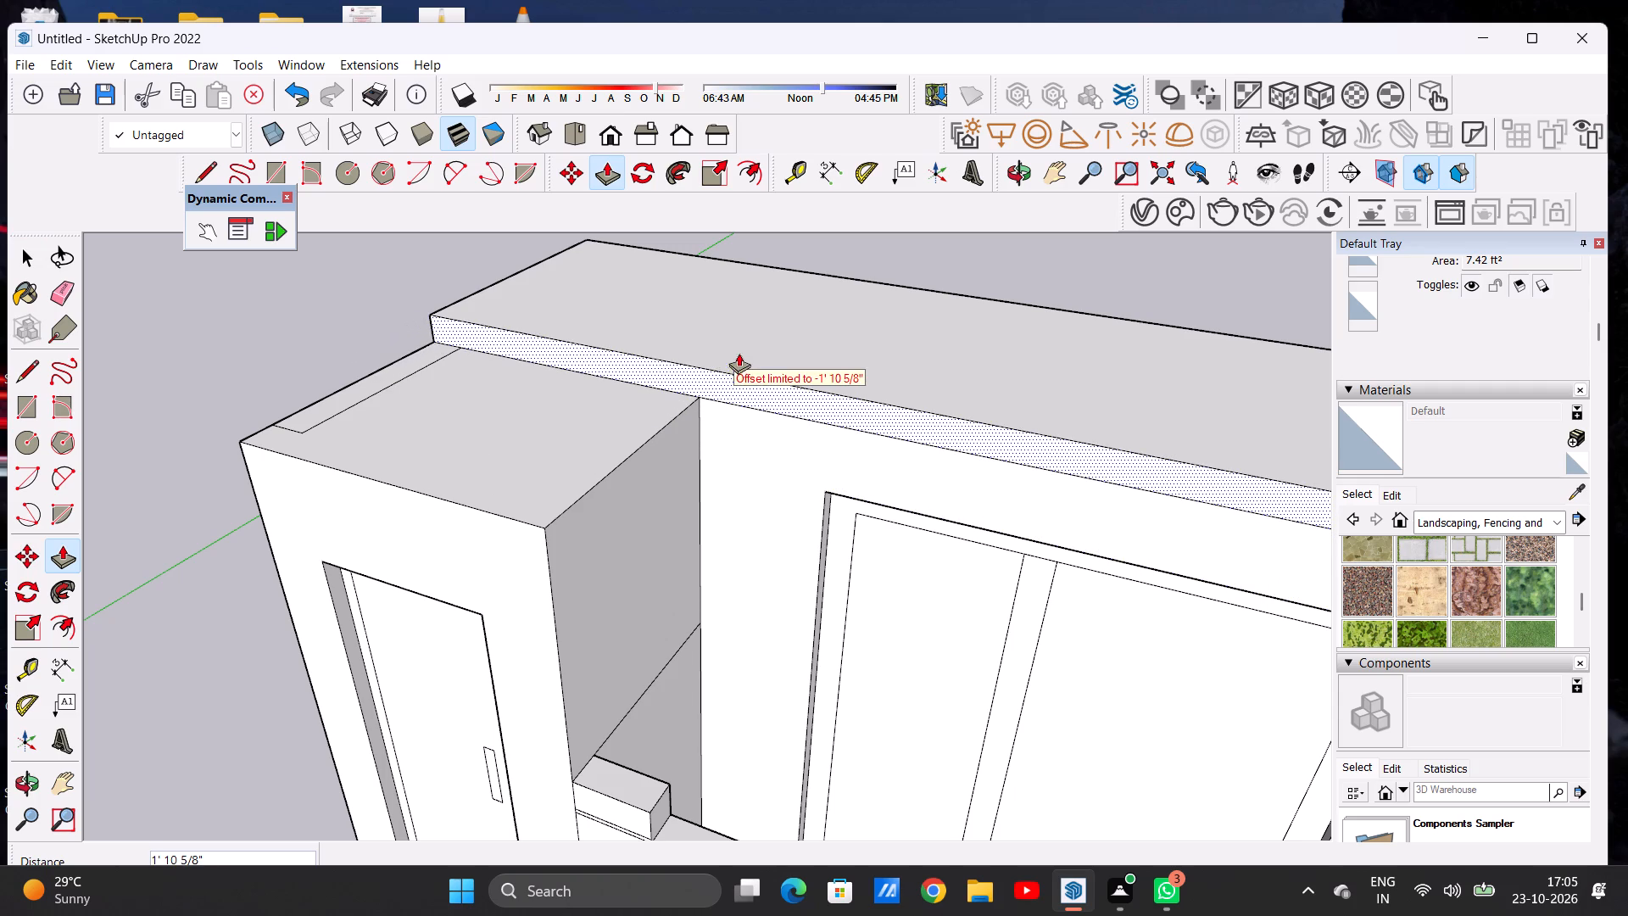
left_click(711, 409)
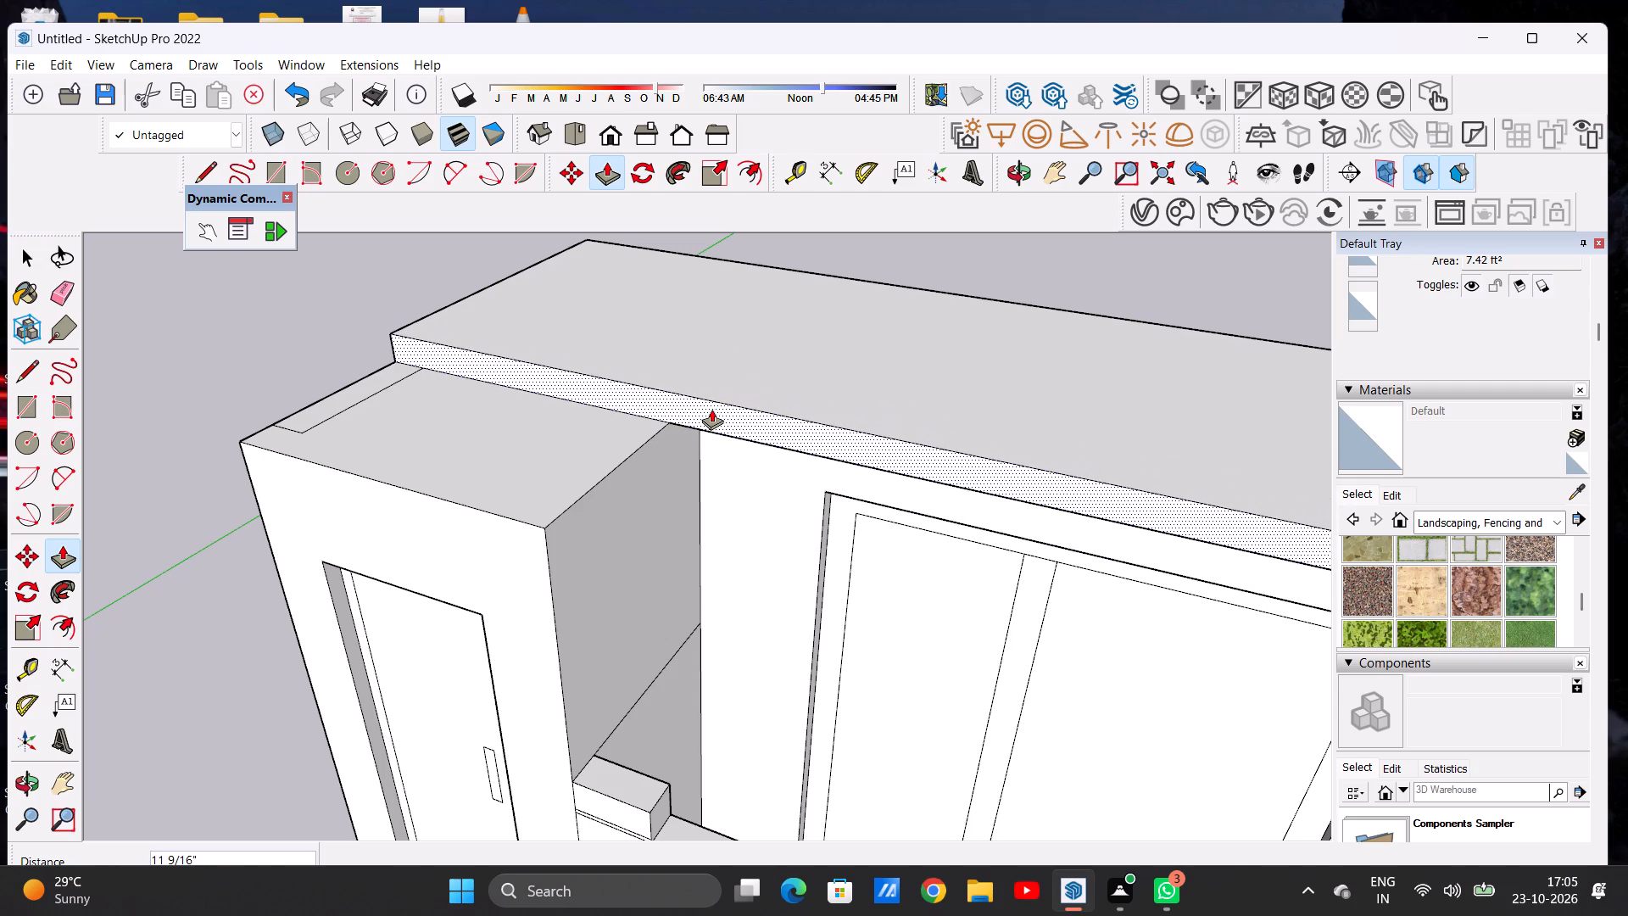
key("space")
Push/Pull the roof slab's front edge face slightly outward to extend the overhang above the sliding door.
scroll(594, 656, "down", 7)
middle_click_drag(888, 670, 750, 487)
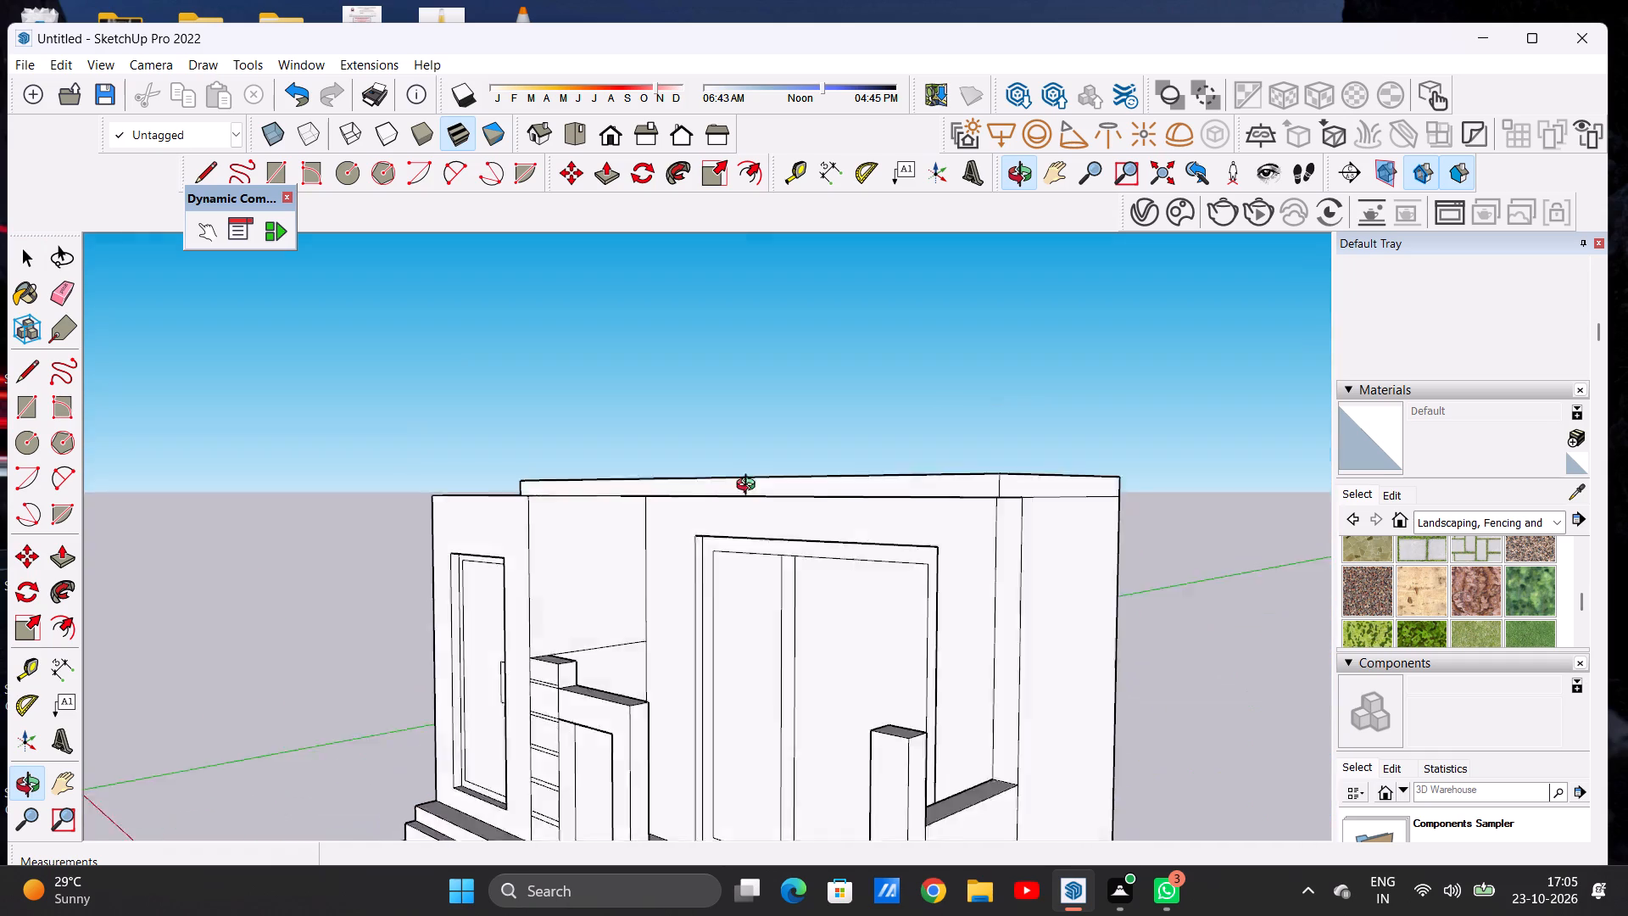
middle_click_drag(750, 487, 773, 636)
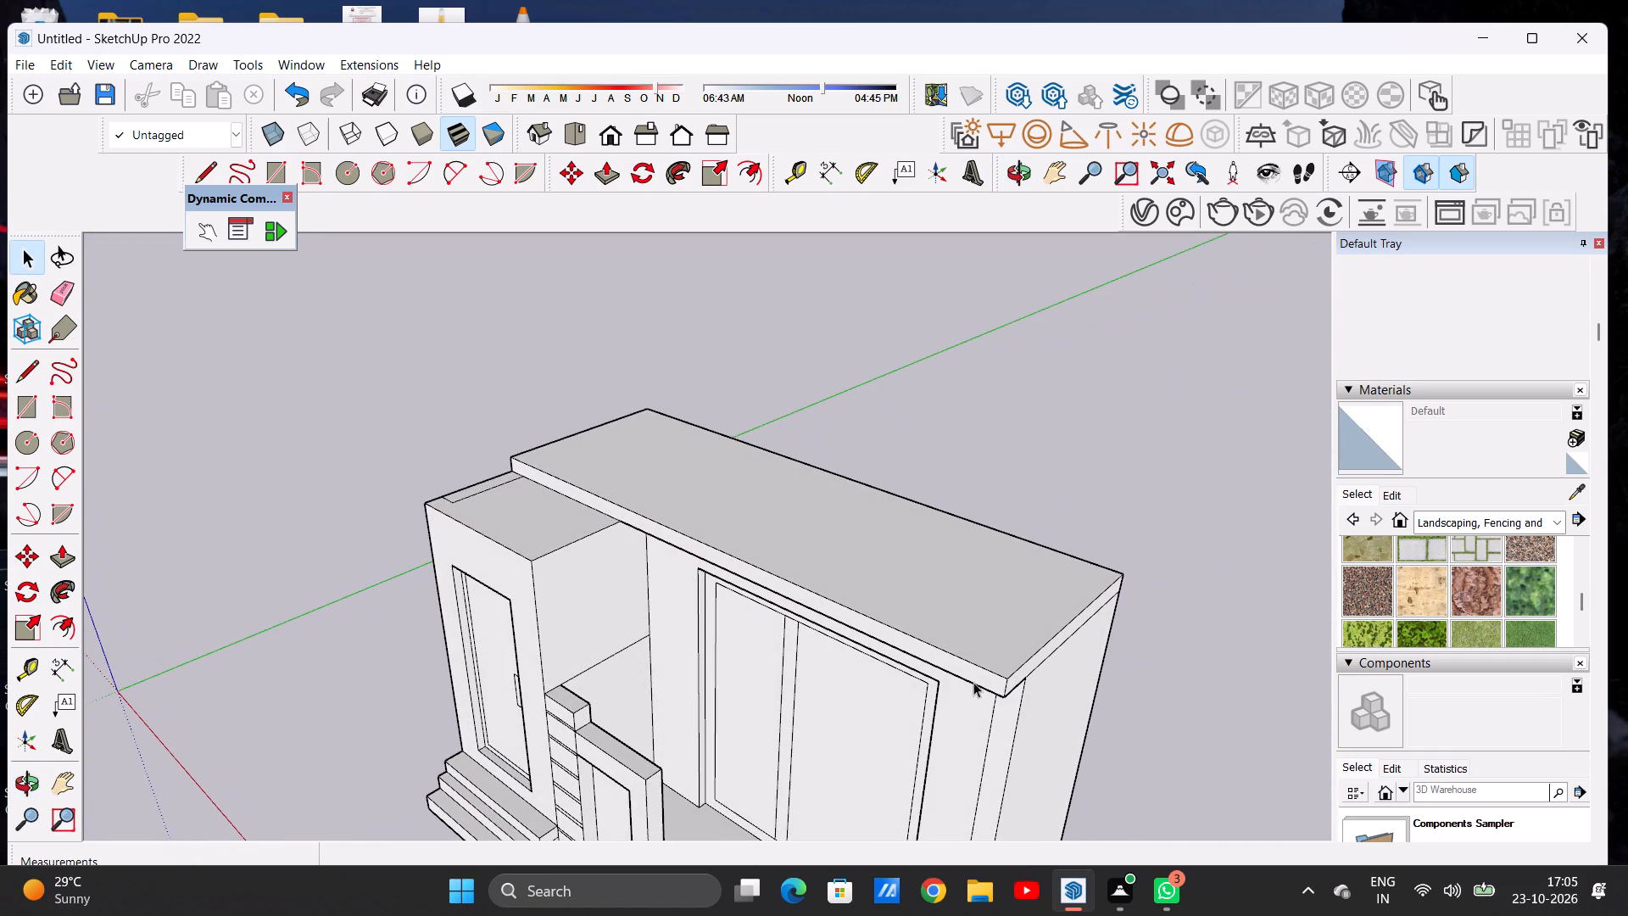
middle_click_drag(974, 682, 892, 484)
scroll(900, 452, "up", 6)
key("p")
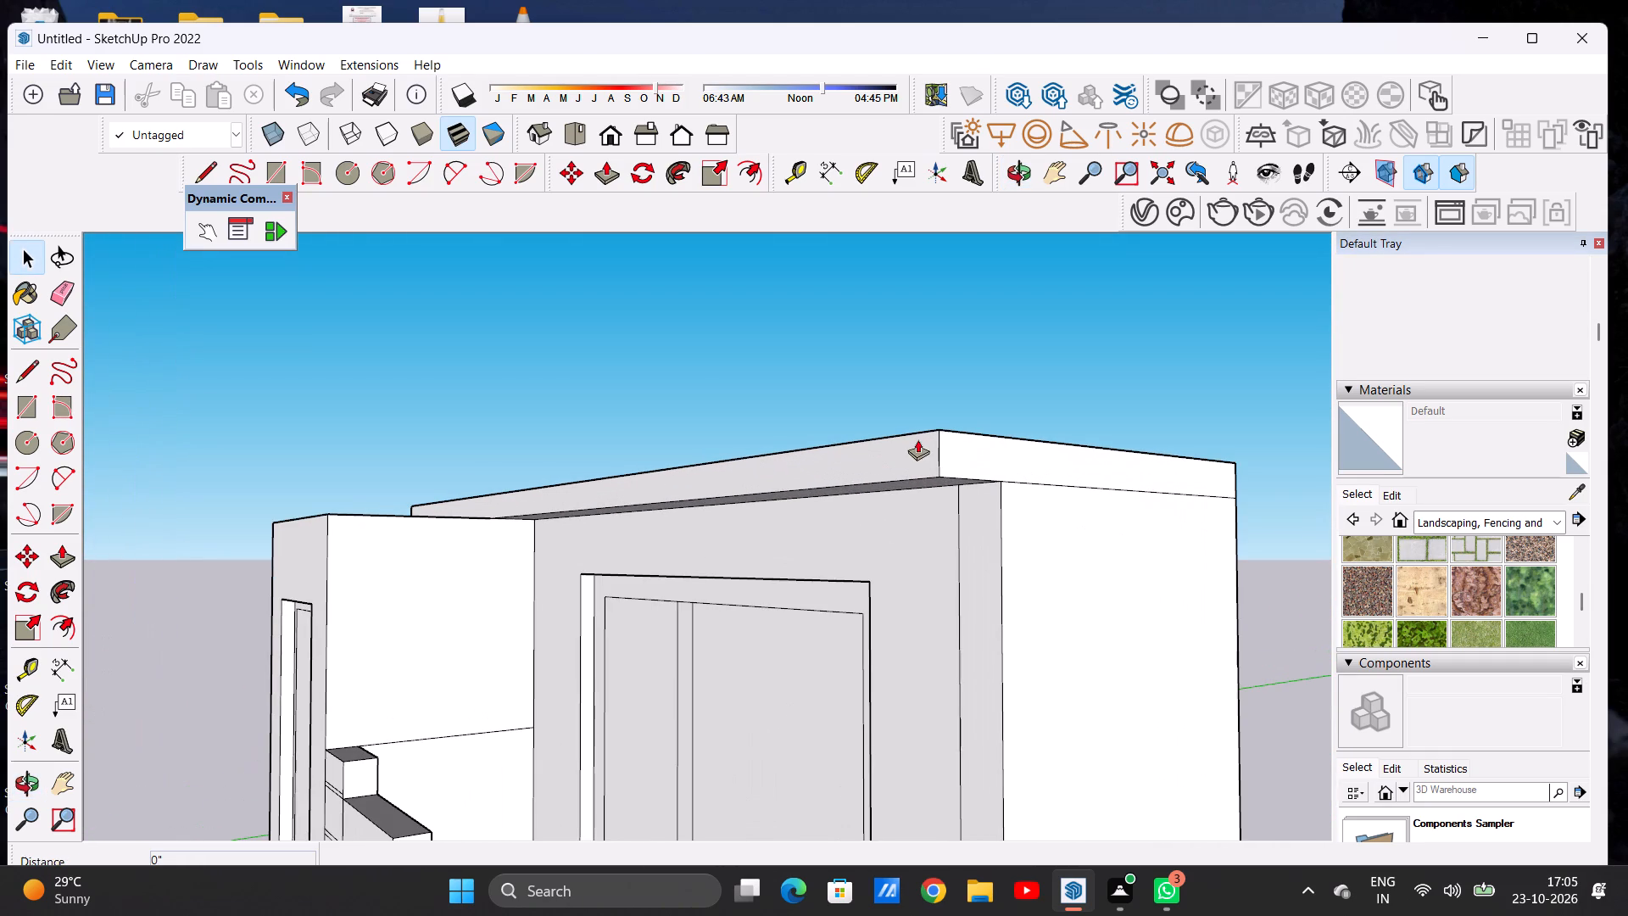
left_click(917, 439)
left_click(875, 450)
key("space")
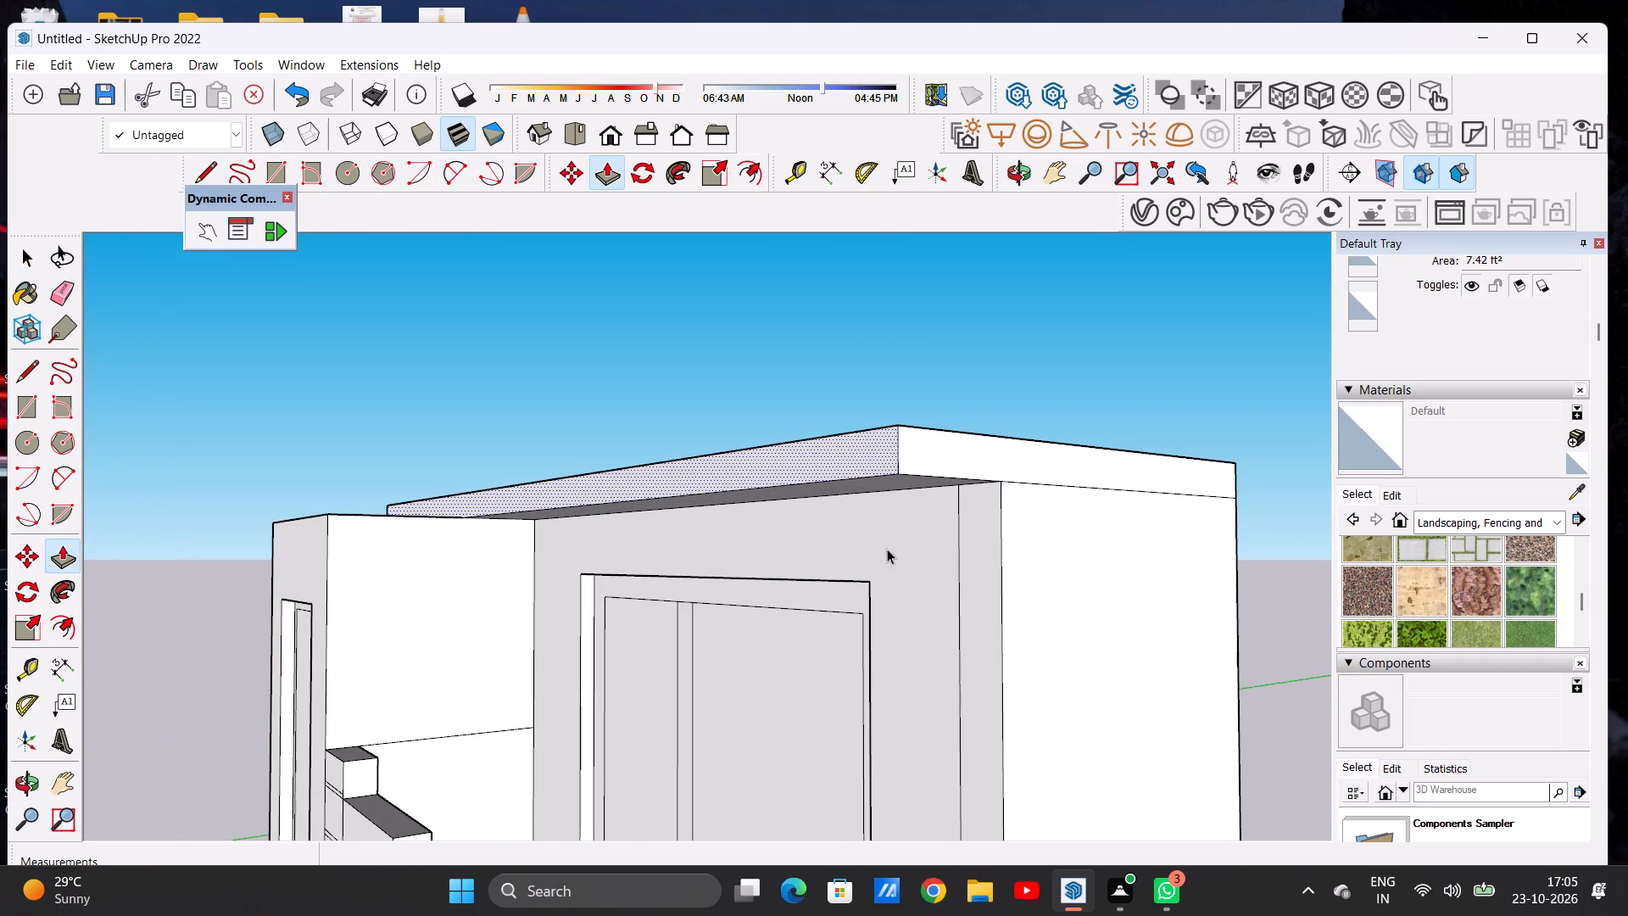
Erase the leftover L-shaped lines on the top face of the entrance-door block.
middle_click_drag(887, 549, 945, 595)
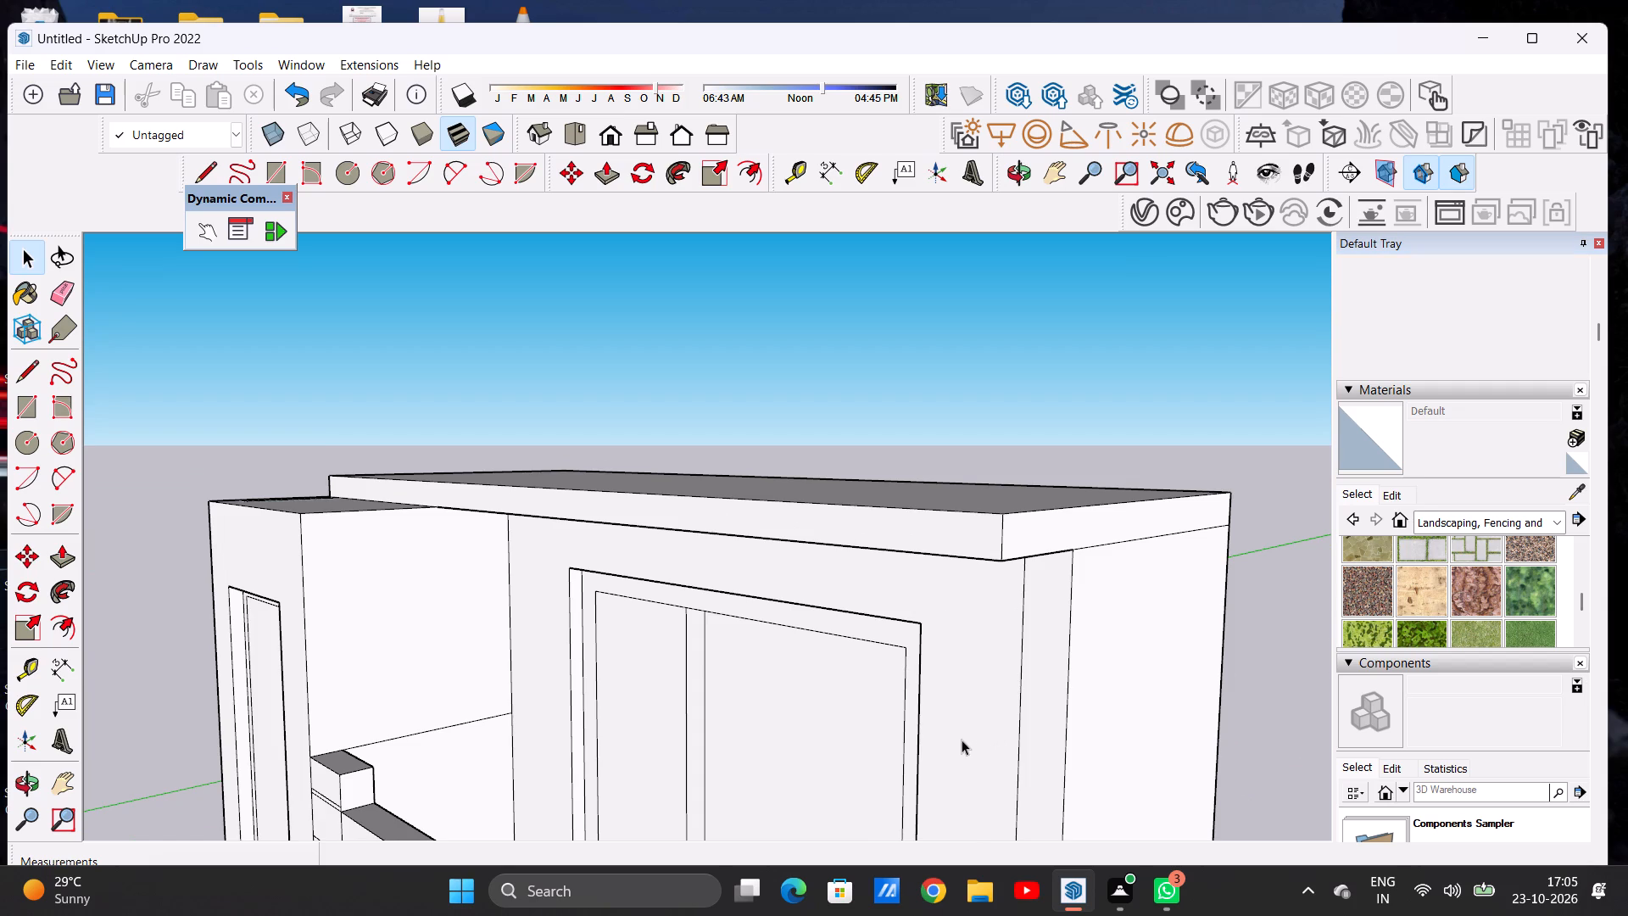
scroll(966, 678, "down", 7)
middle_click_drag(969, 663, 1051, 642)
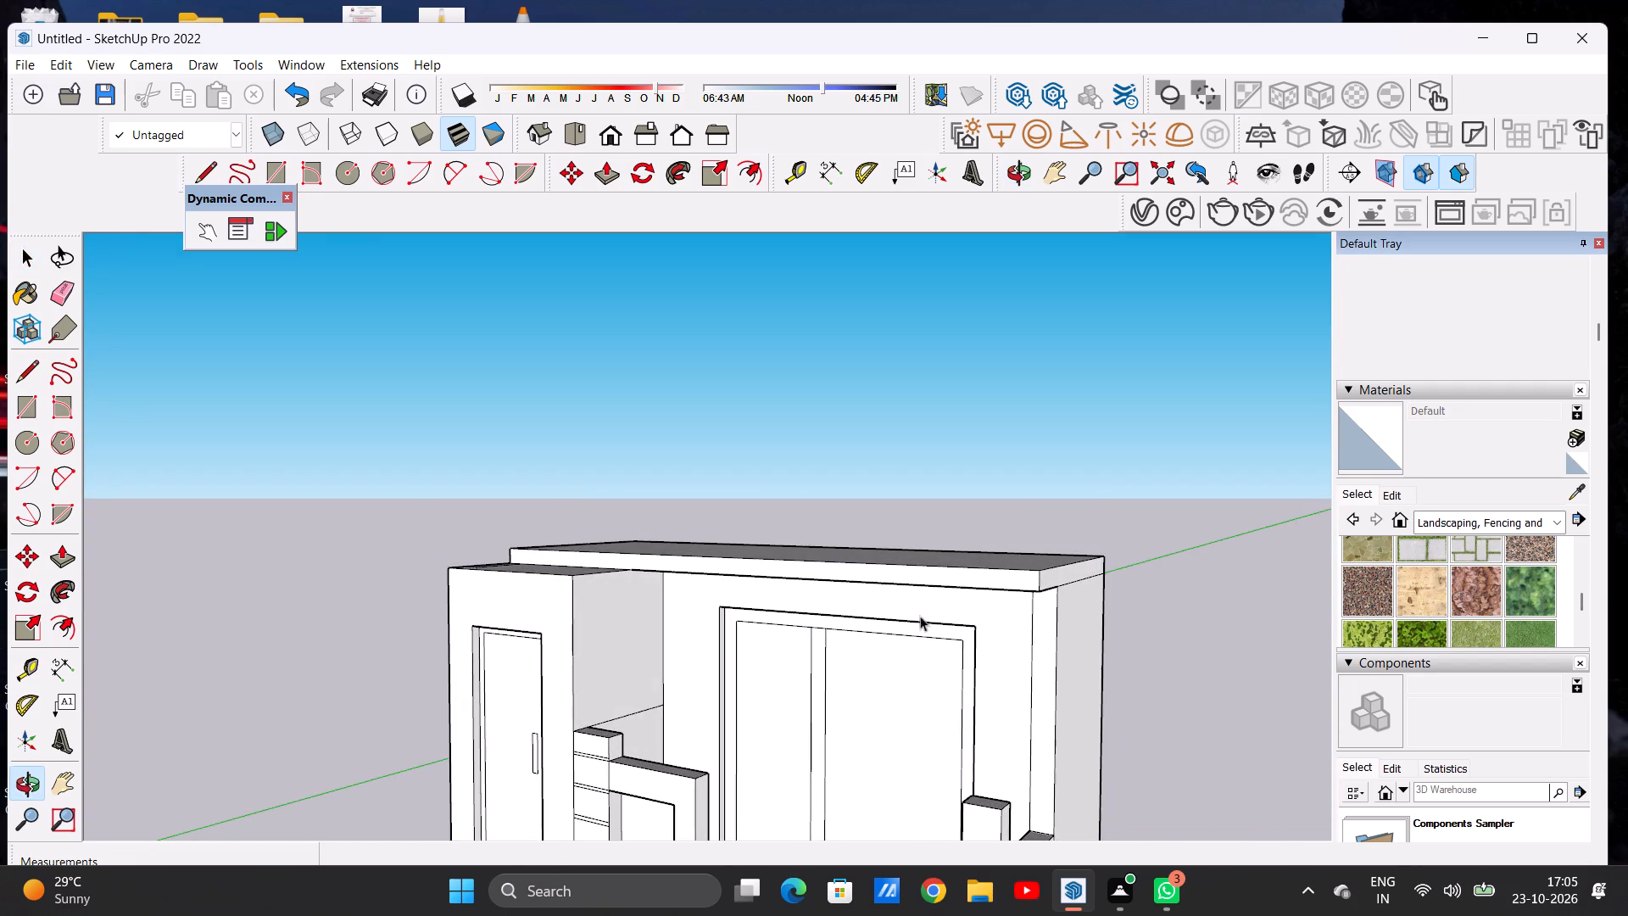
scroll(868, 606, "down", 6)
middle_click_drag(732, 635, 932, 713)
scroll(628, 567, "up", 5)
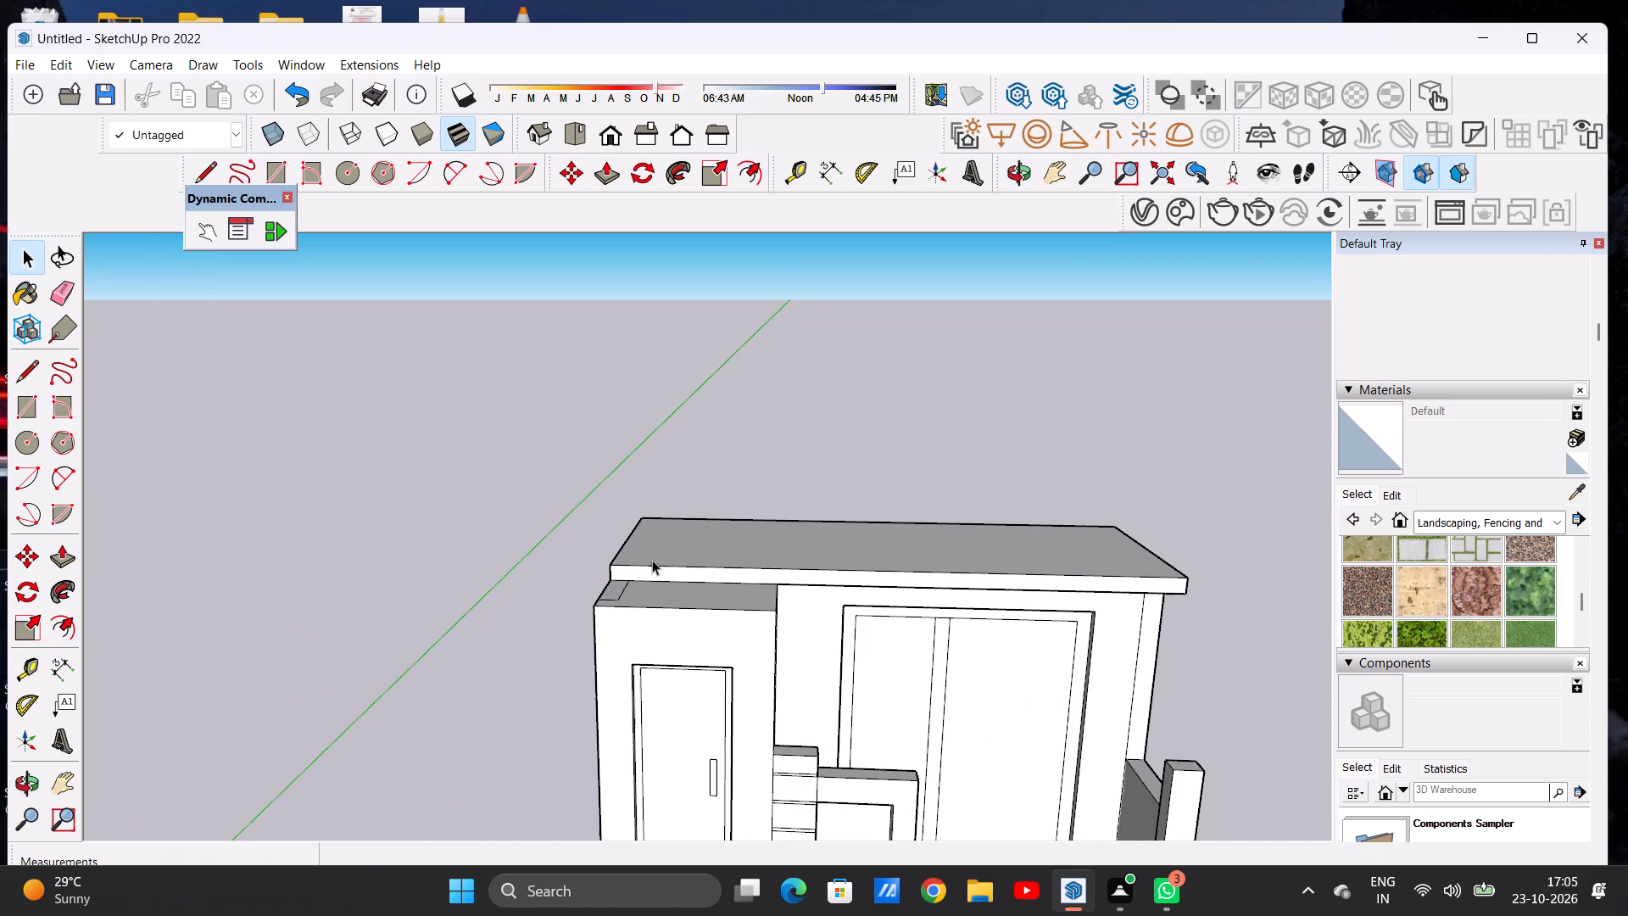
middle_click_drag(693, 589, 645, 698)
scroll(783, 656, "up", 6)
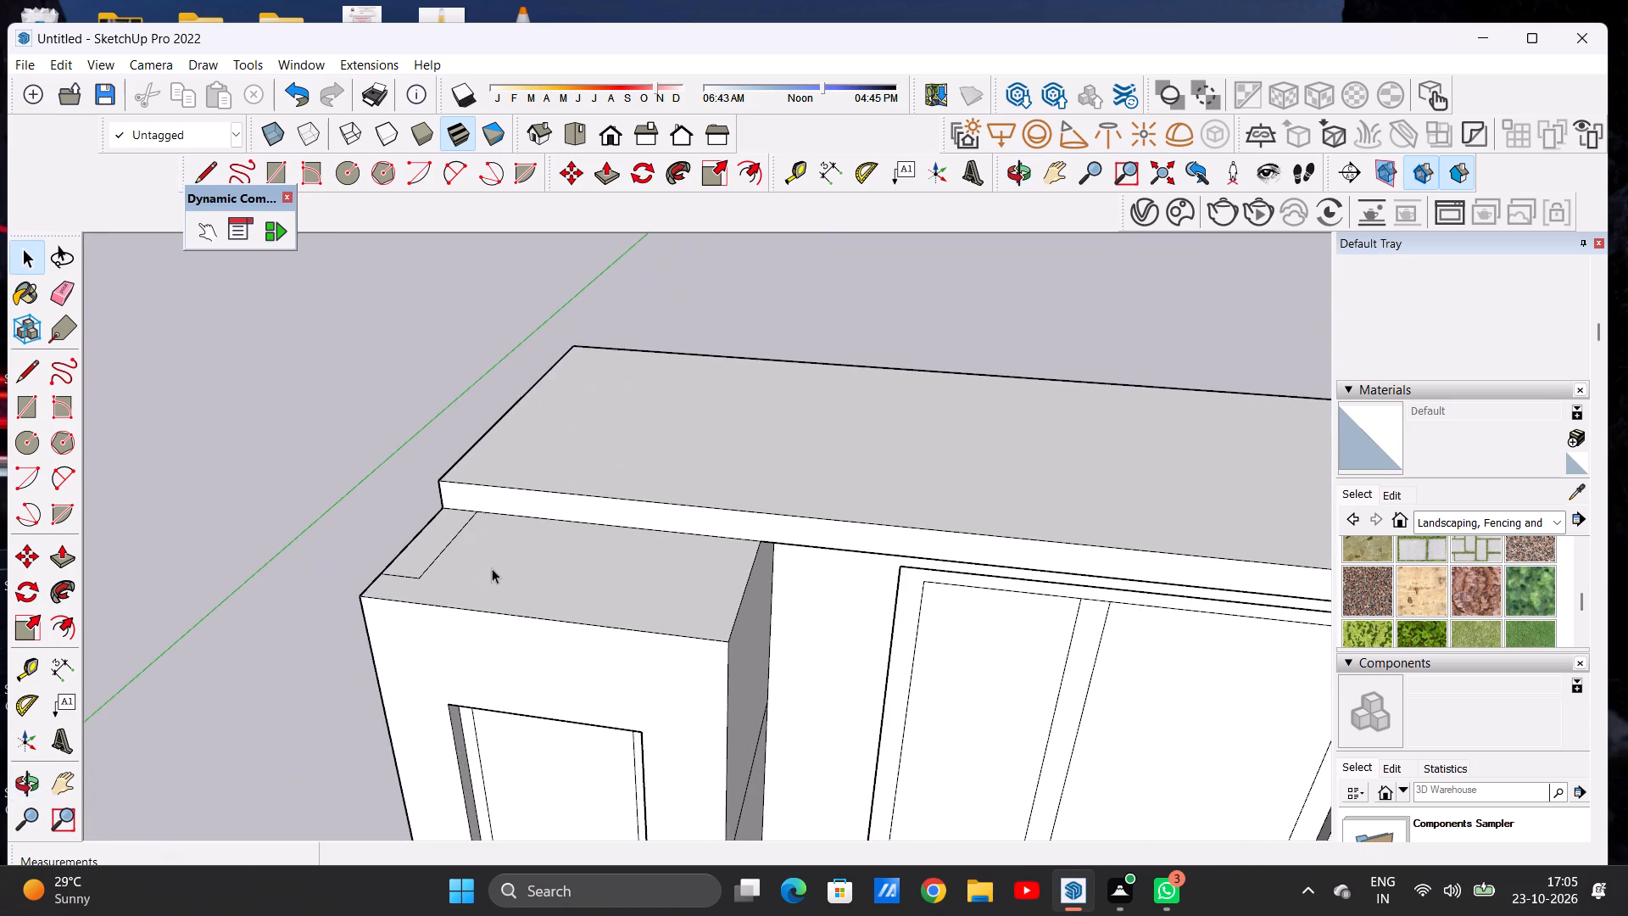
scroll(492, 568, "up", 4)
key("e")
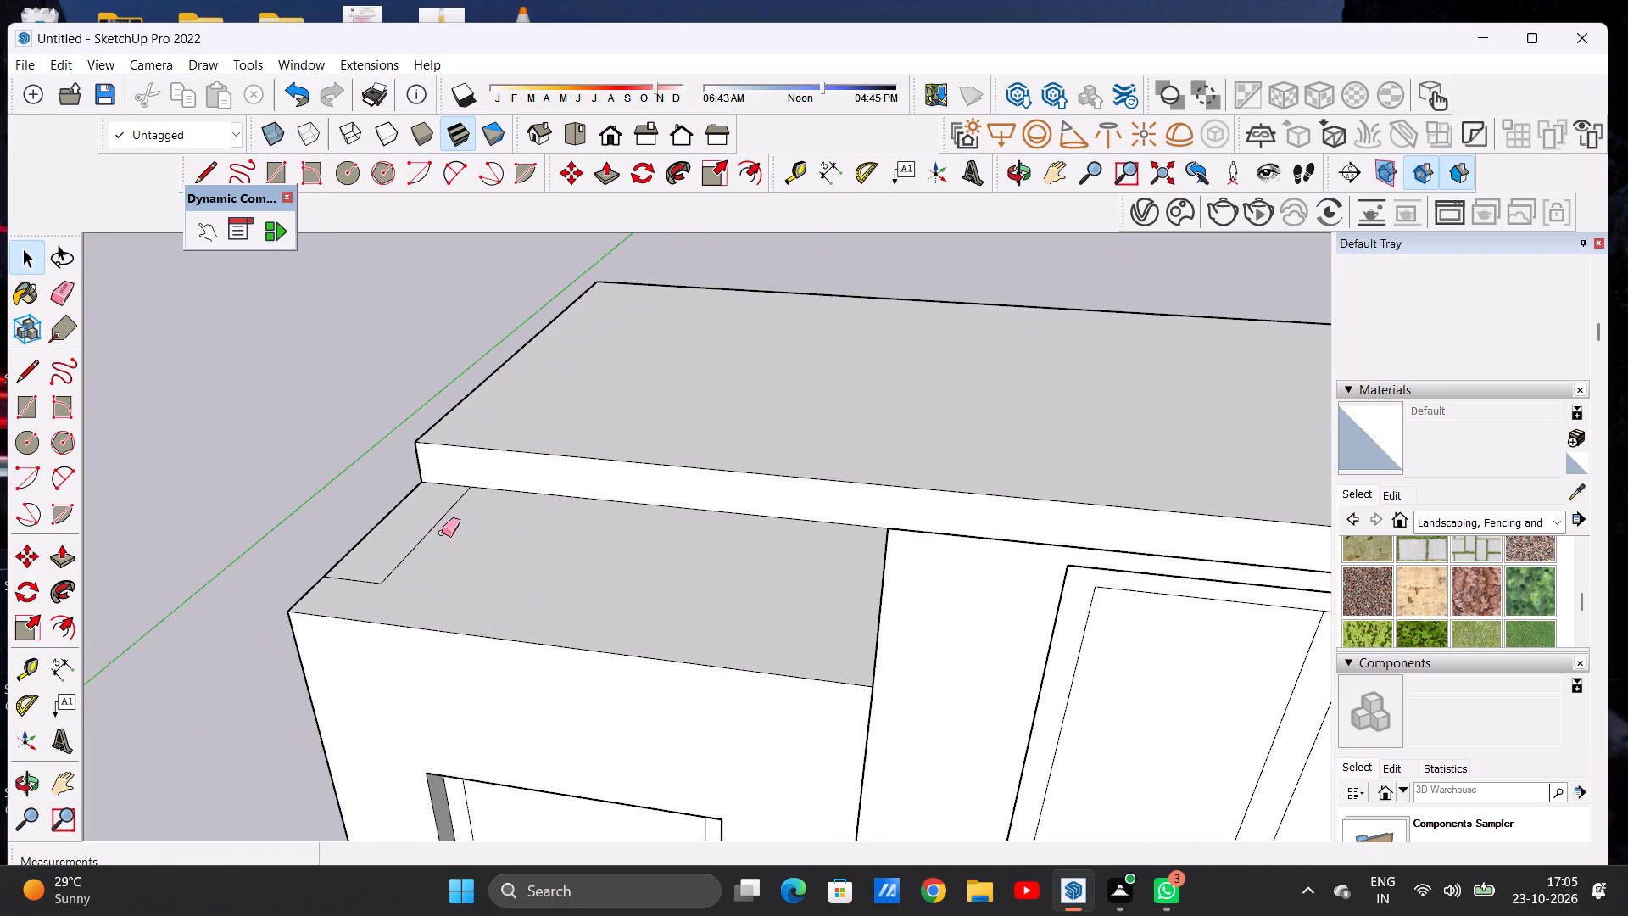
left_click_drag(386, 562, 399, 584)
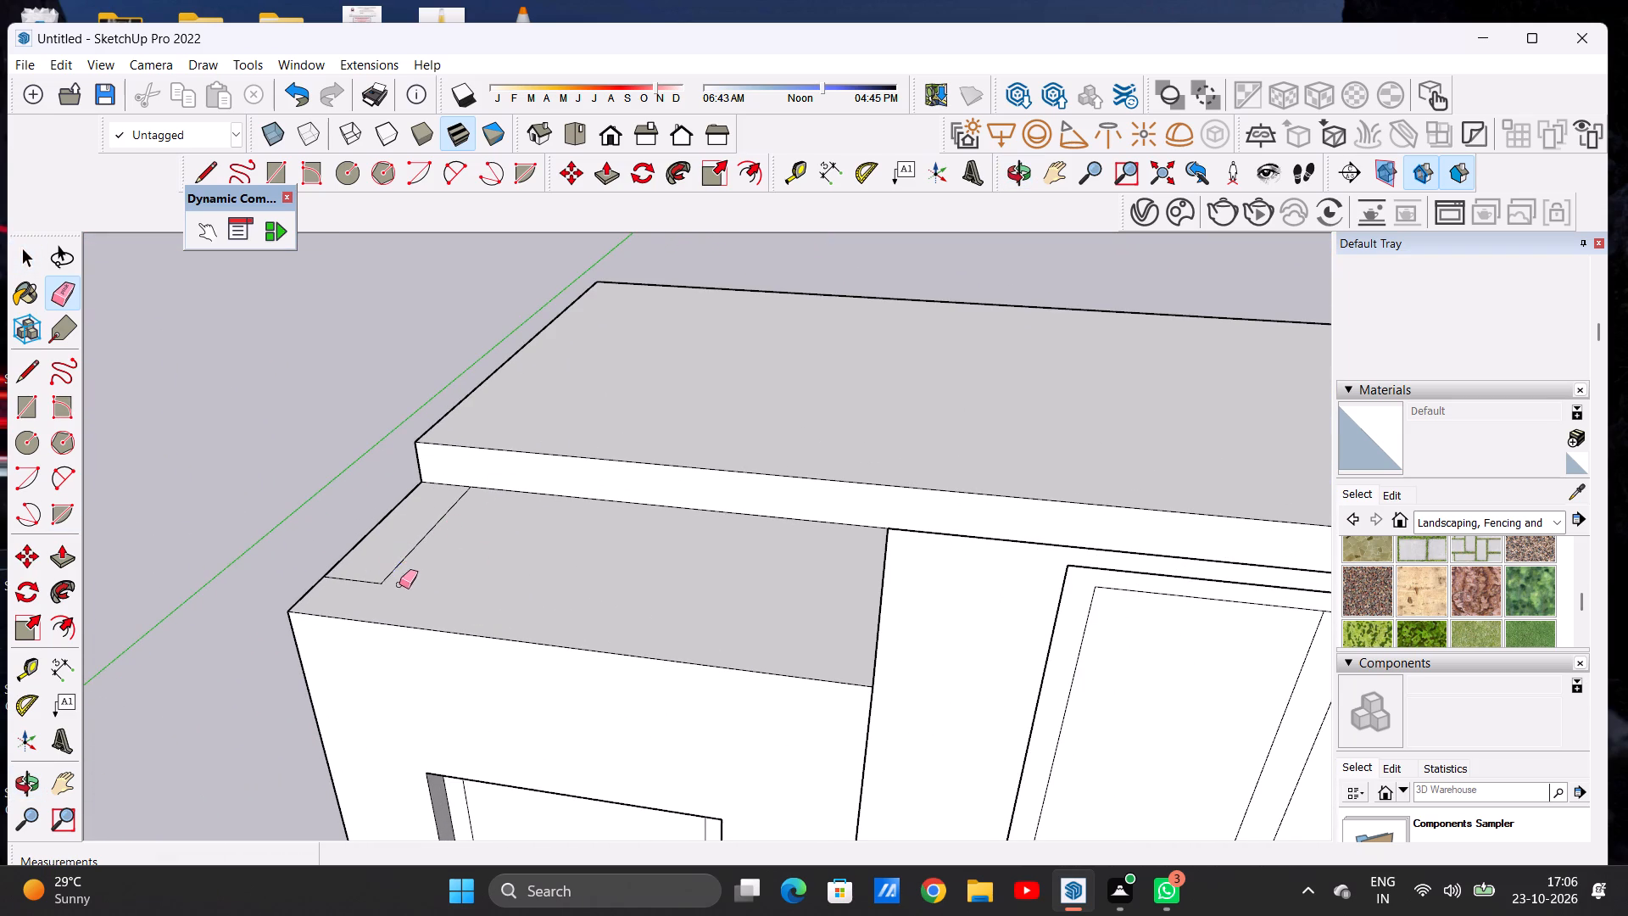
left_click_drag(399, 584, 400, 586)
left_click_drag(374, 578, 371, 589)
key("space")
Erase the stray line on the inner side face of the entrance-door block, above the stepped wall.
scroll(385, 599, "down", 9)
scroll(404, 570, "up", 1)
scroll(416, 567, "down", 10)
middle_click_drag(580, 656, 627, 628)
middle_click_drag(627, 627, 551, 593)
middle_click_drag(547, 593, 512, 585)
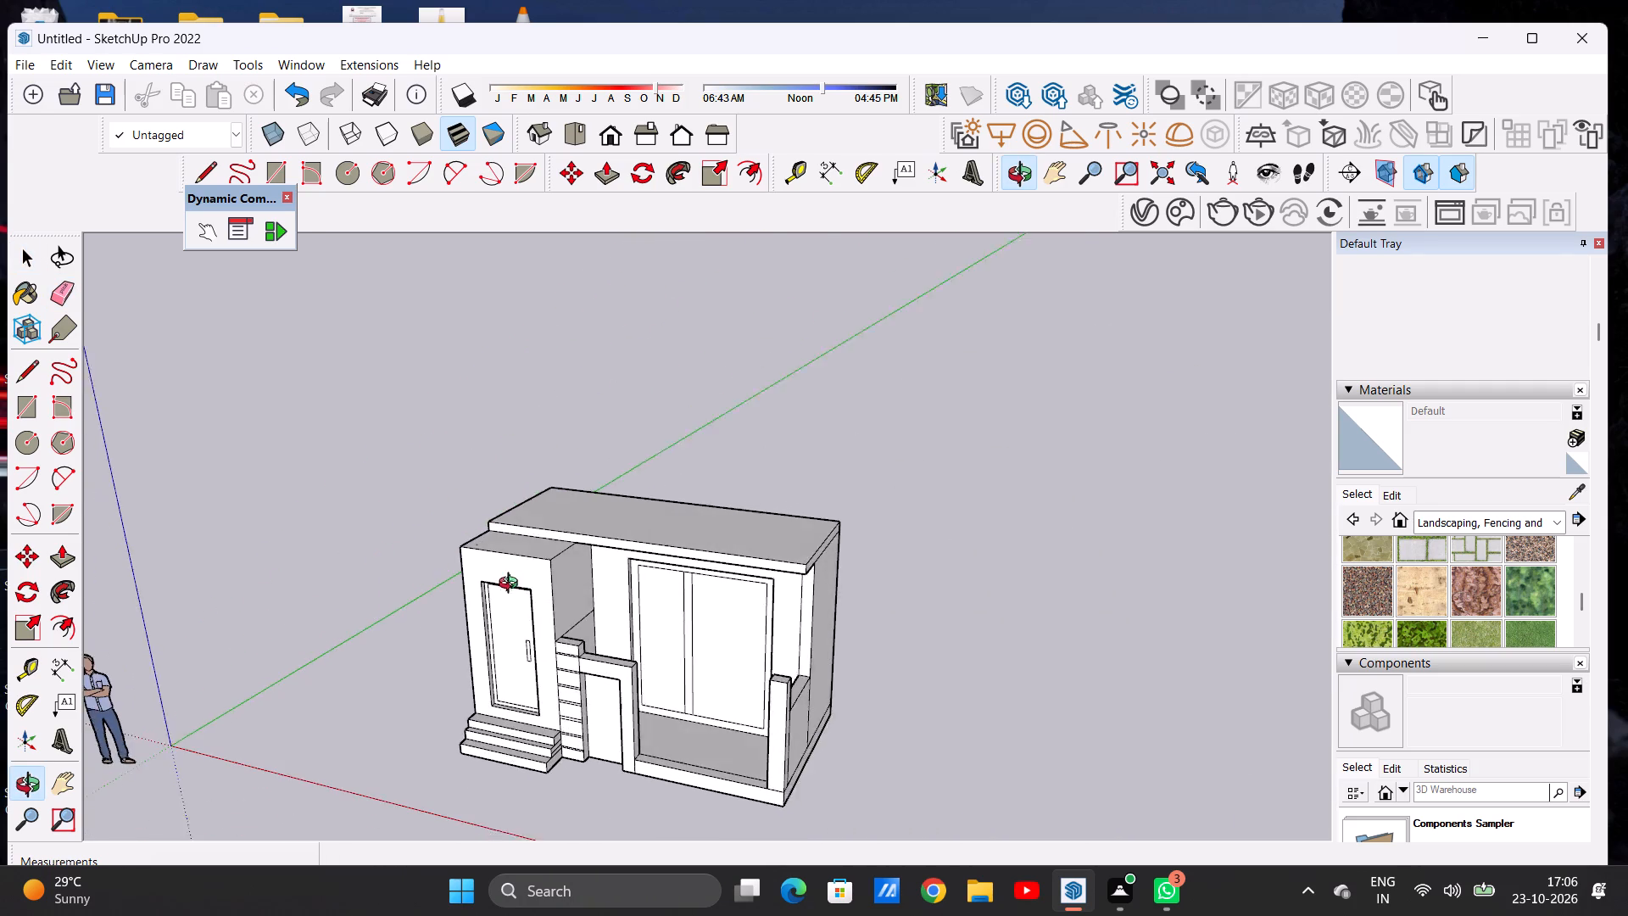
middle_click_drag(512, 585, 499, 580)
scroll(583, 611, "up", 12)
key("e")
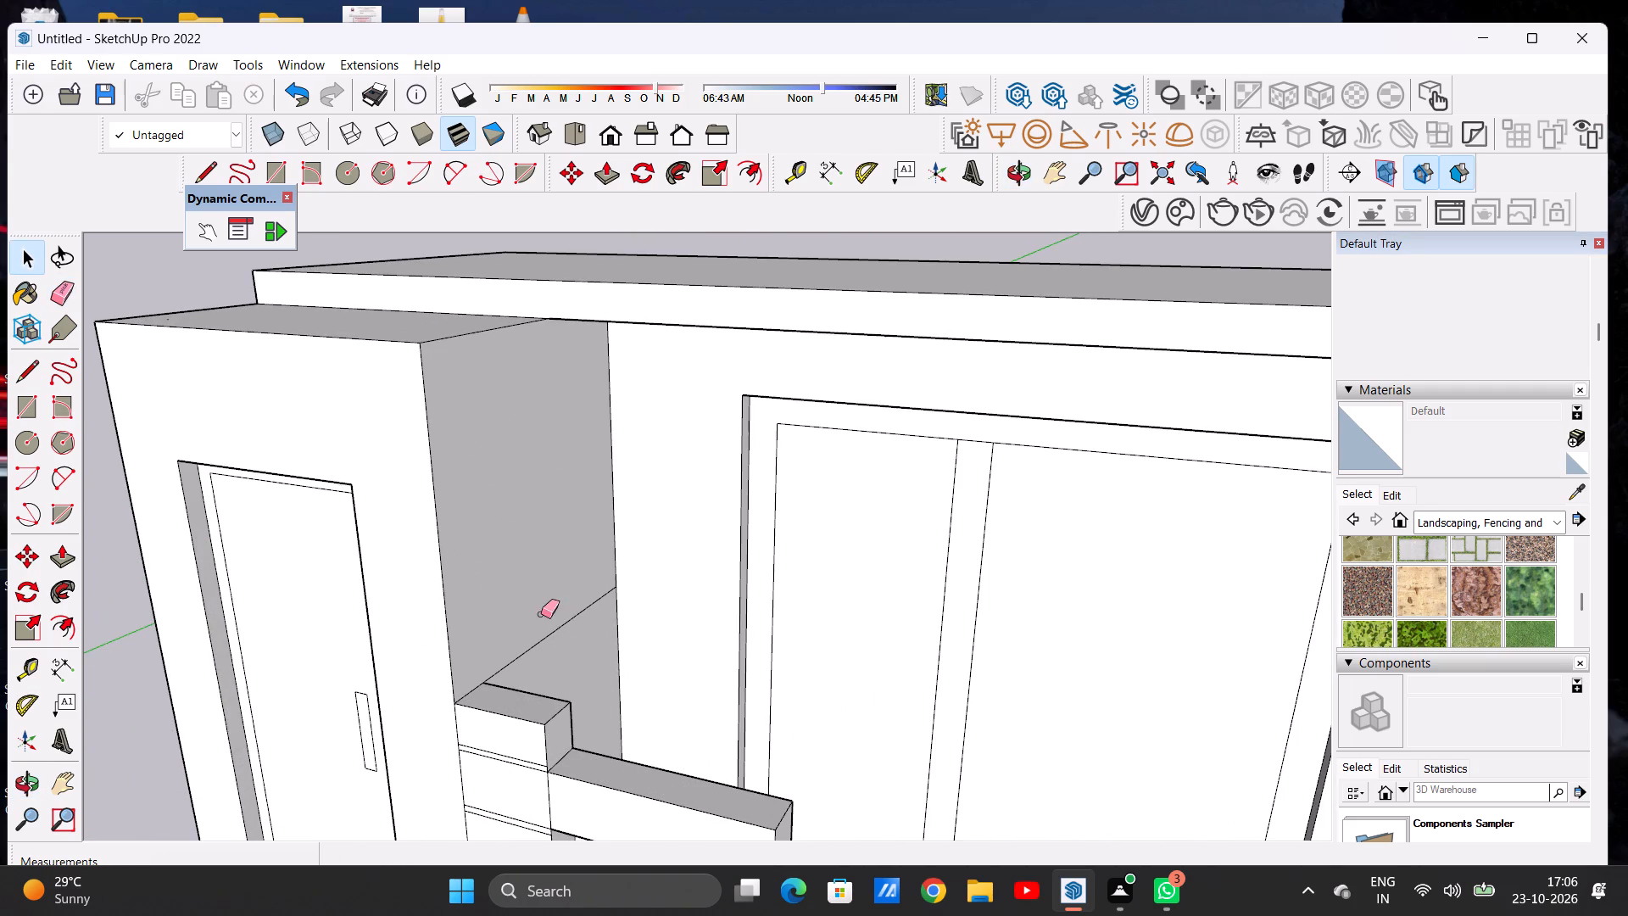
left_click_drag(541, 614, 563, 651)
key("space")
Draw a dividing line up the slab's front edge from the door block's inner corner and about 6' 2 7/16" across its top to the rear edge.
scroll(549, 647, "down", 15)
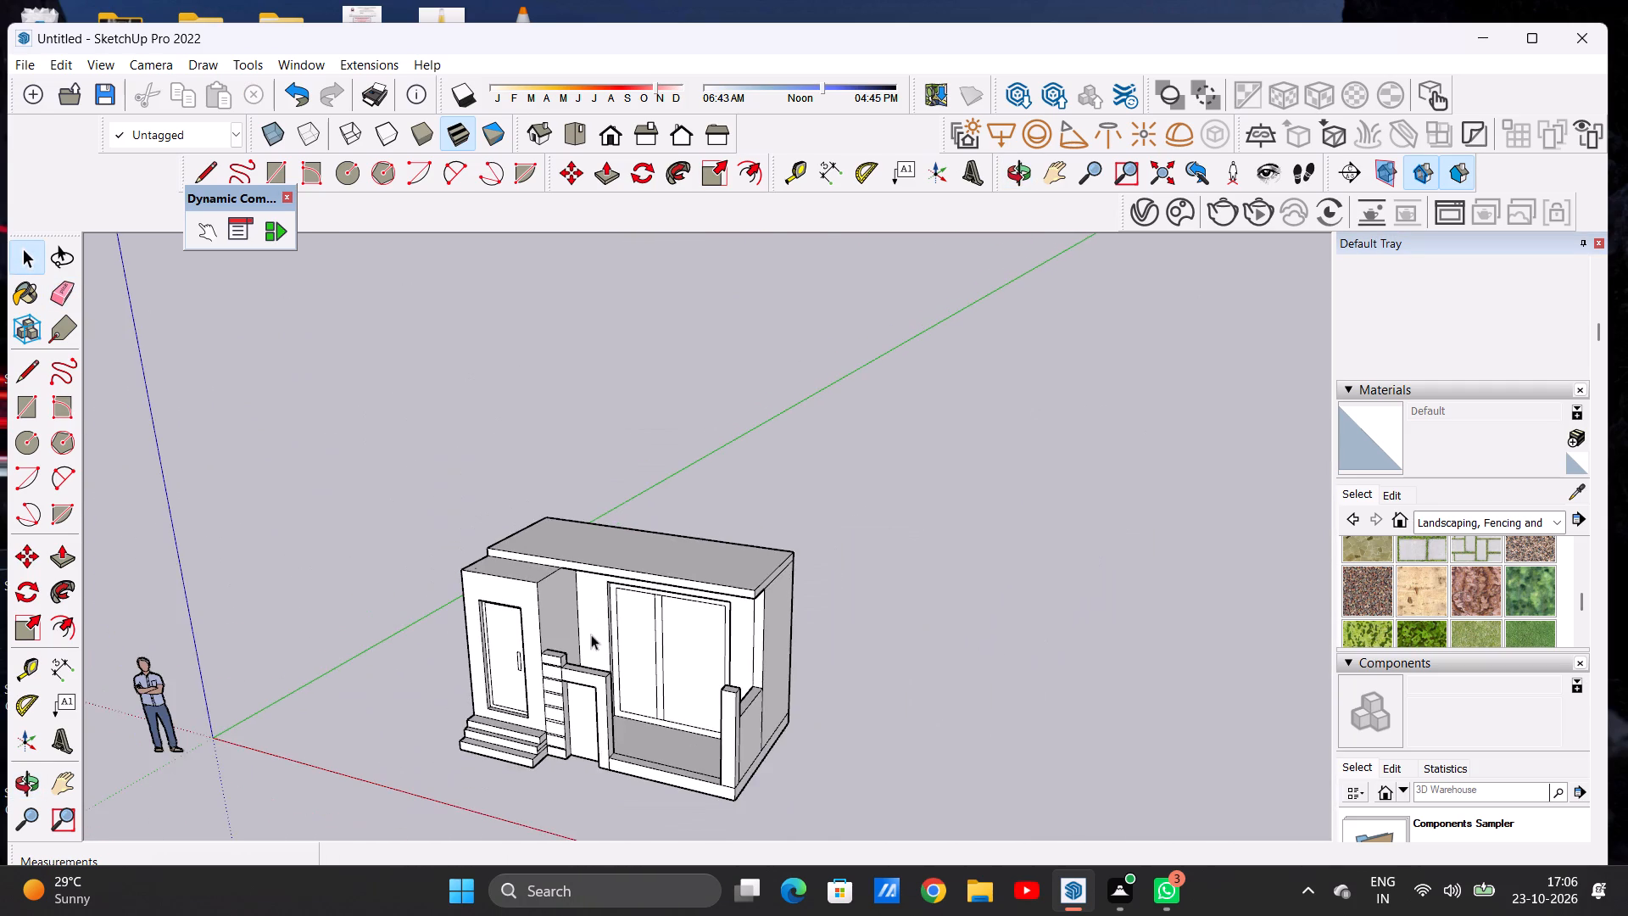
middle_click_drag(572, 650, 744, 545)
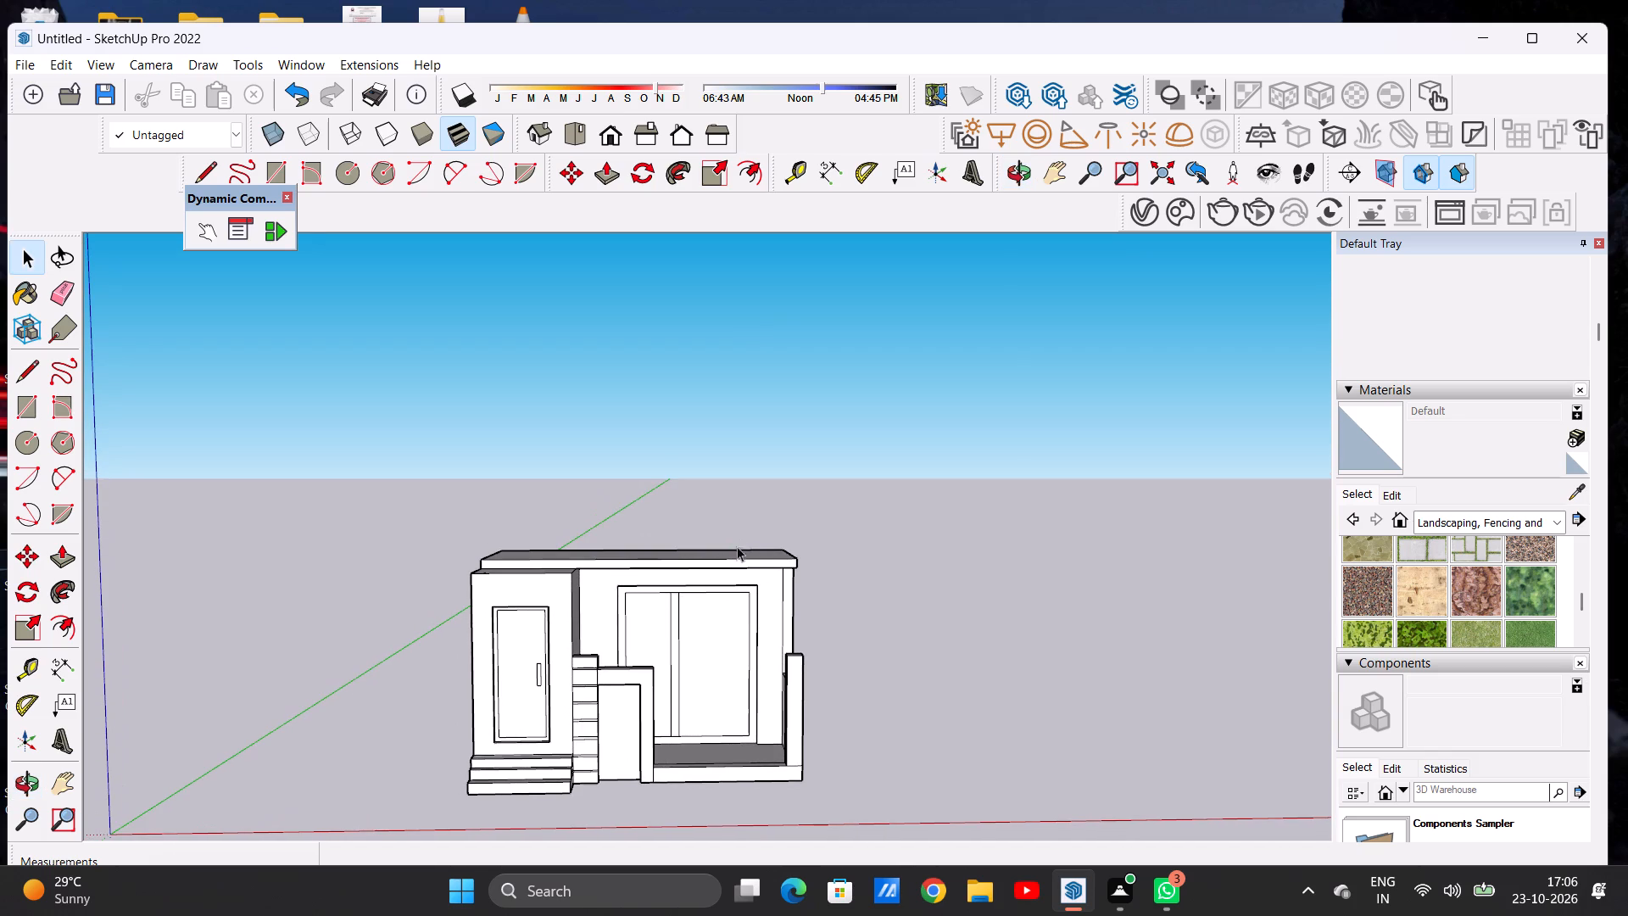
scroll(555, 646, "down", 5)
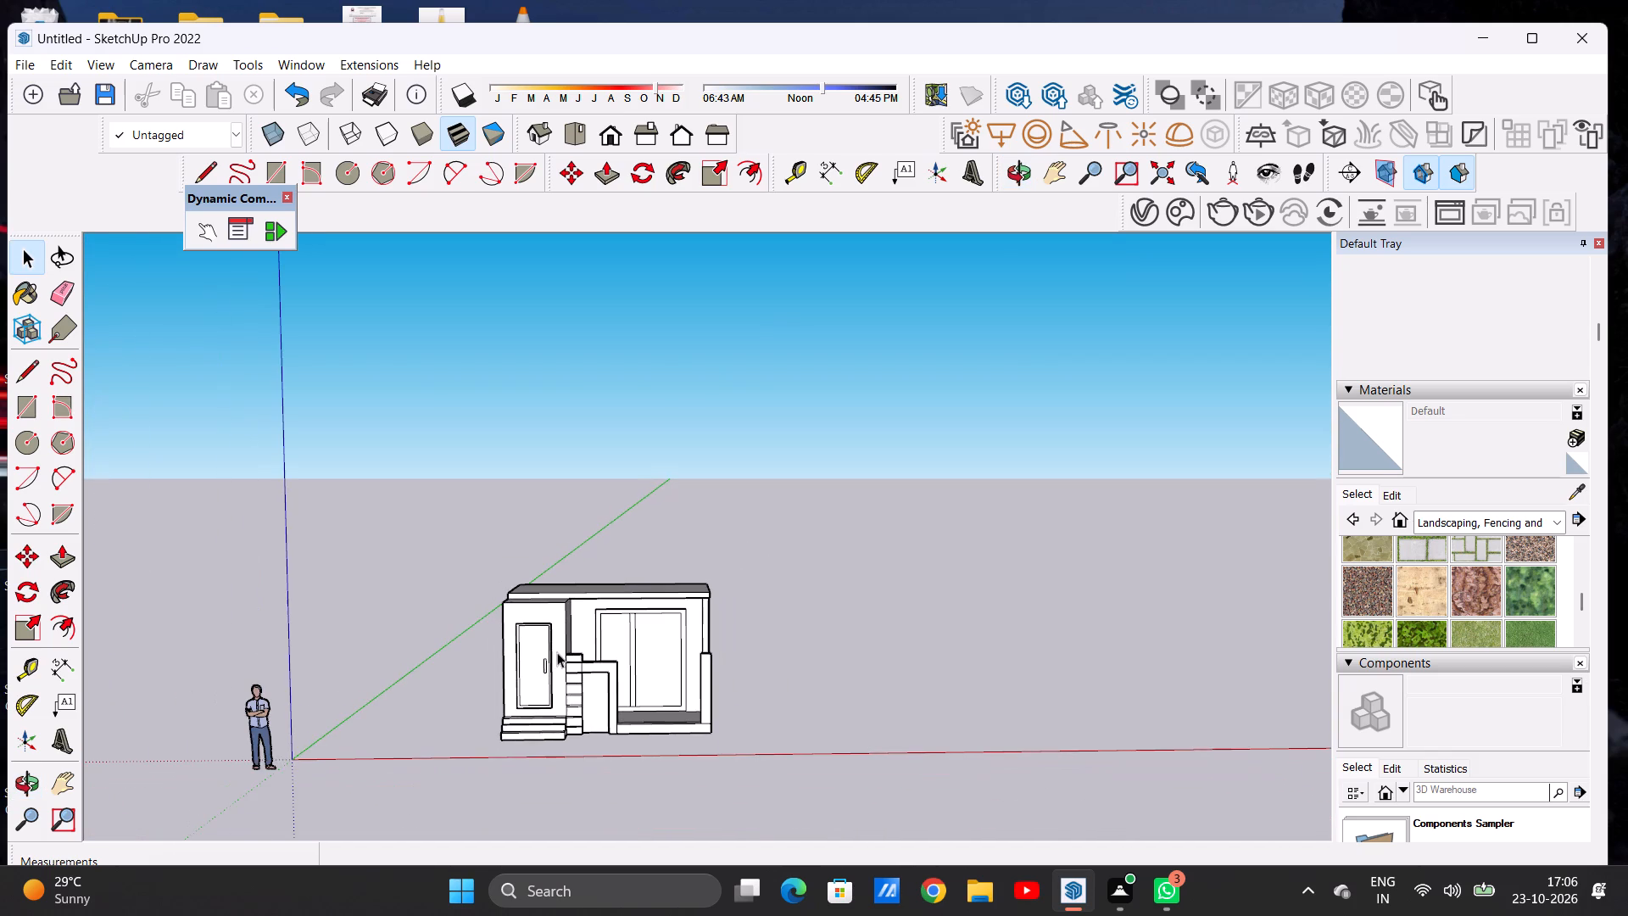
middle_click_drag(650, 589, 605, 748)
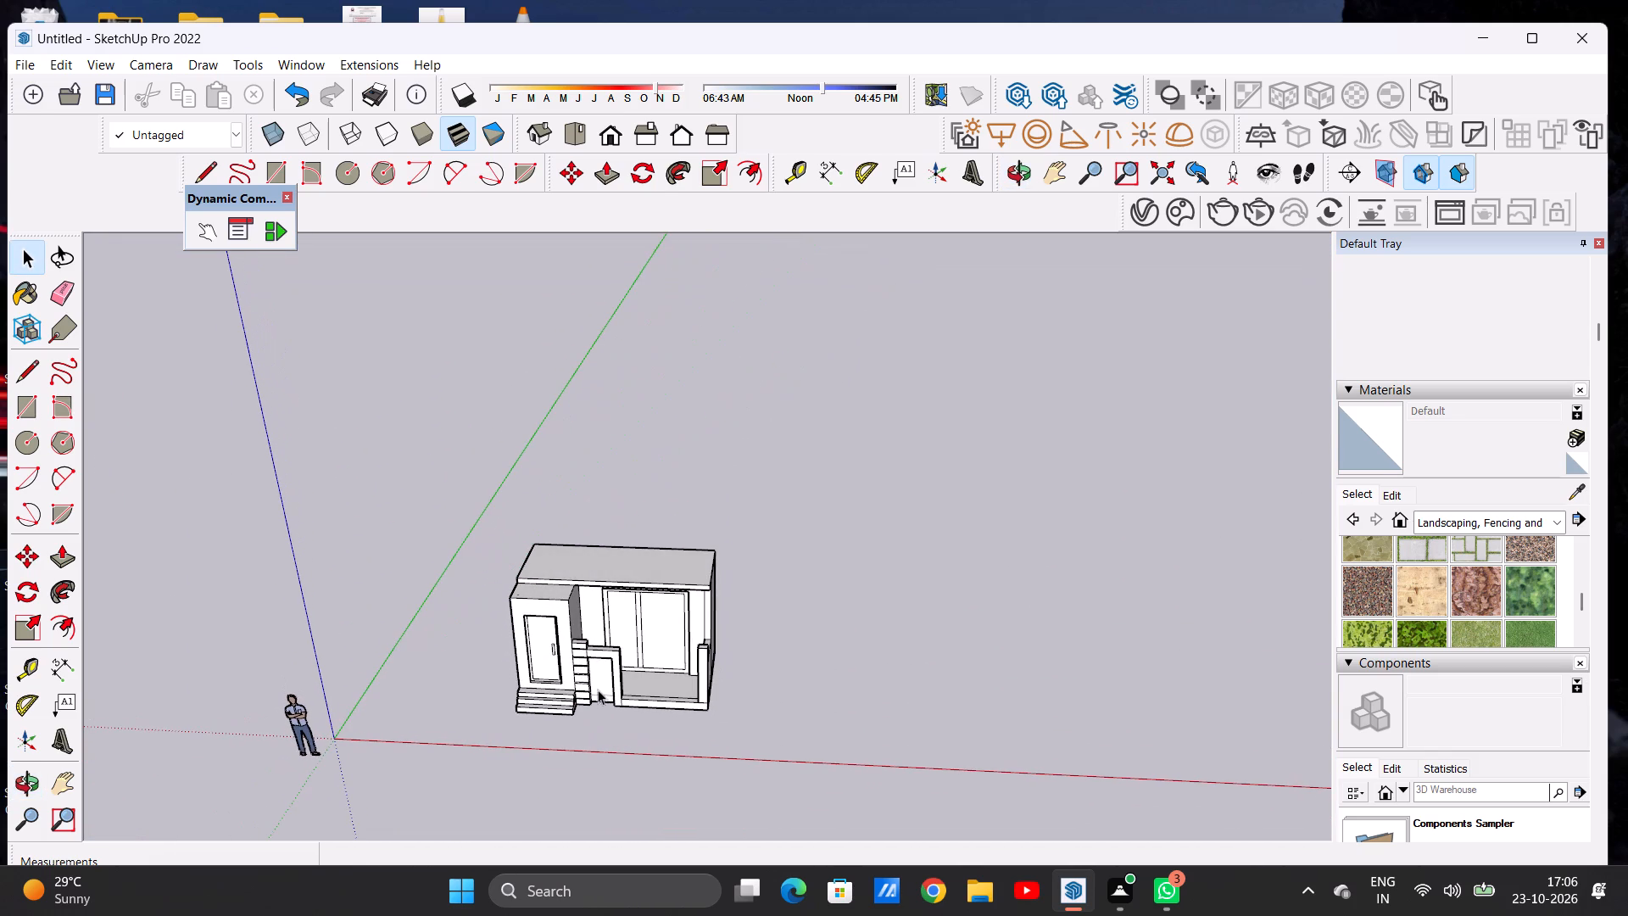
scroll(603, 595, "up", 6)
middle_click_drag(611, 539, 373, 595)
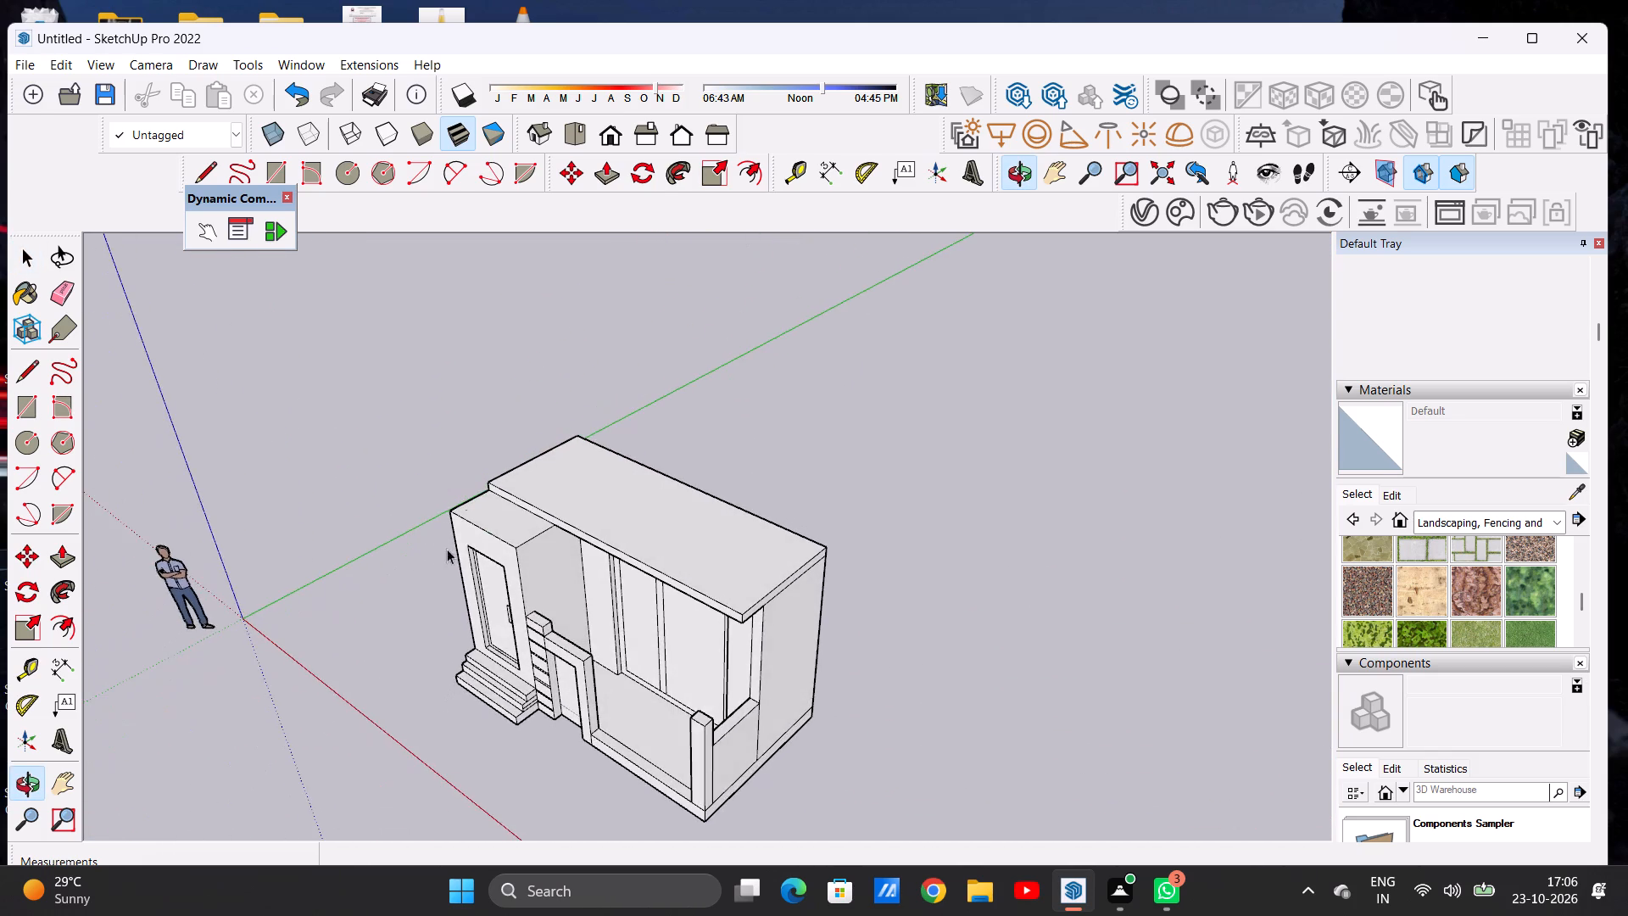
scroll(513, 510, "up", 11)
middle_click_drag(583, 545, 572, 506)
middle_click(571, 506)
scroll(591, 509, "up", 3)
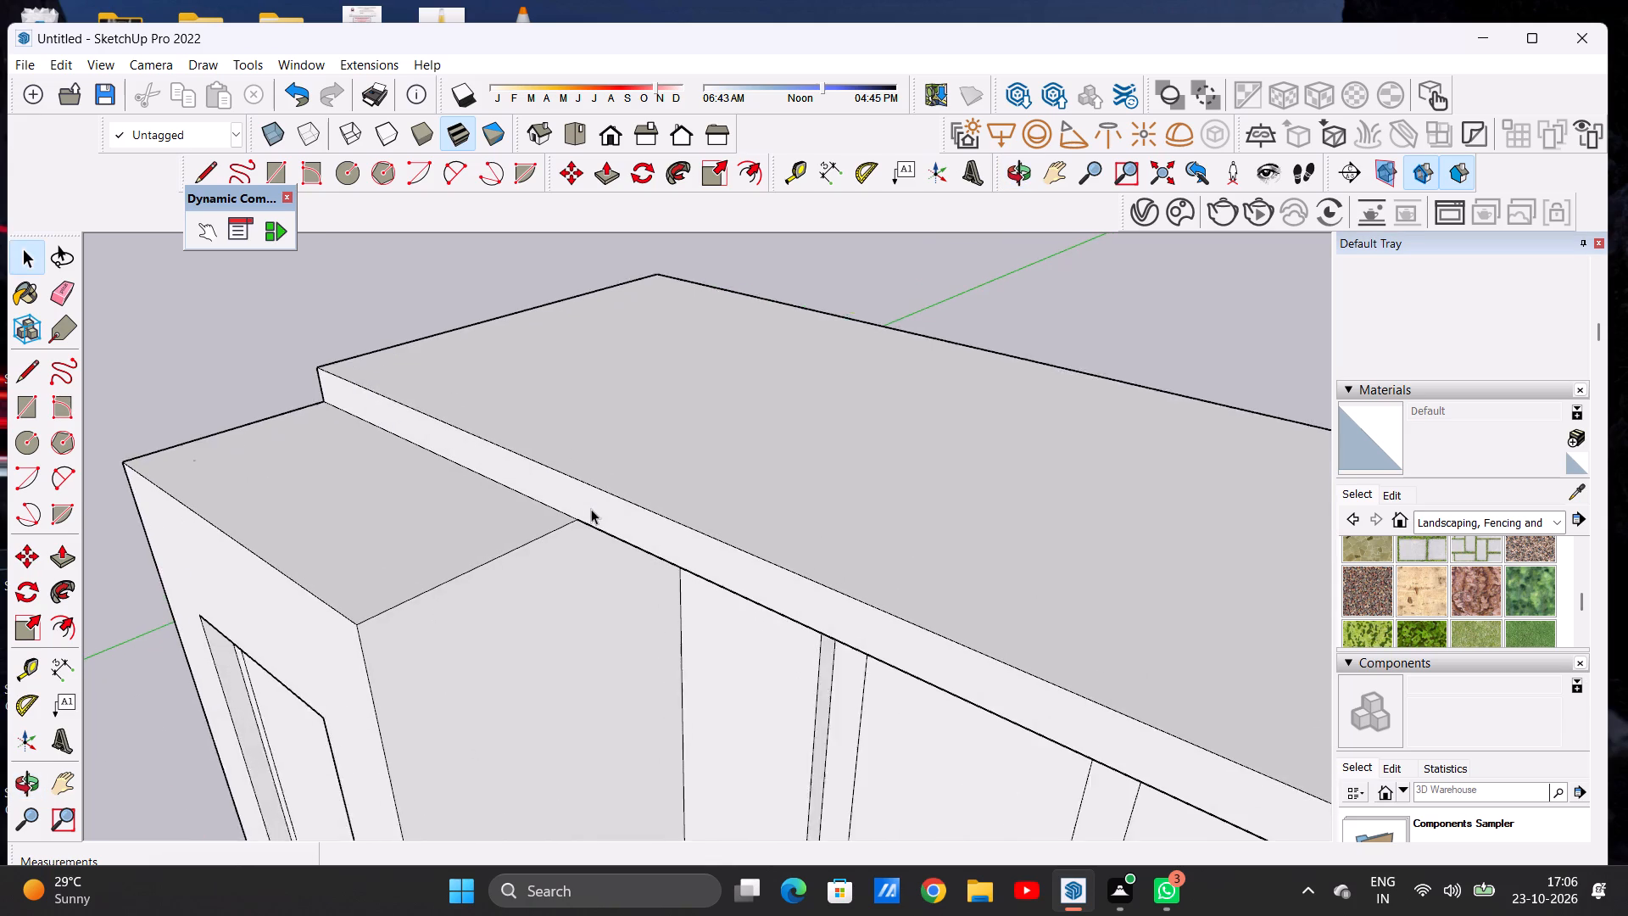
scroll(591, 509, "up", 2)
key("l")
left_click(572, 521)
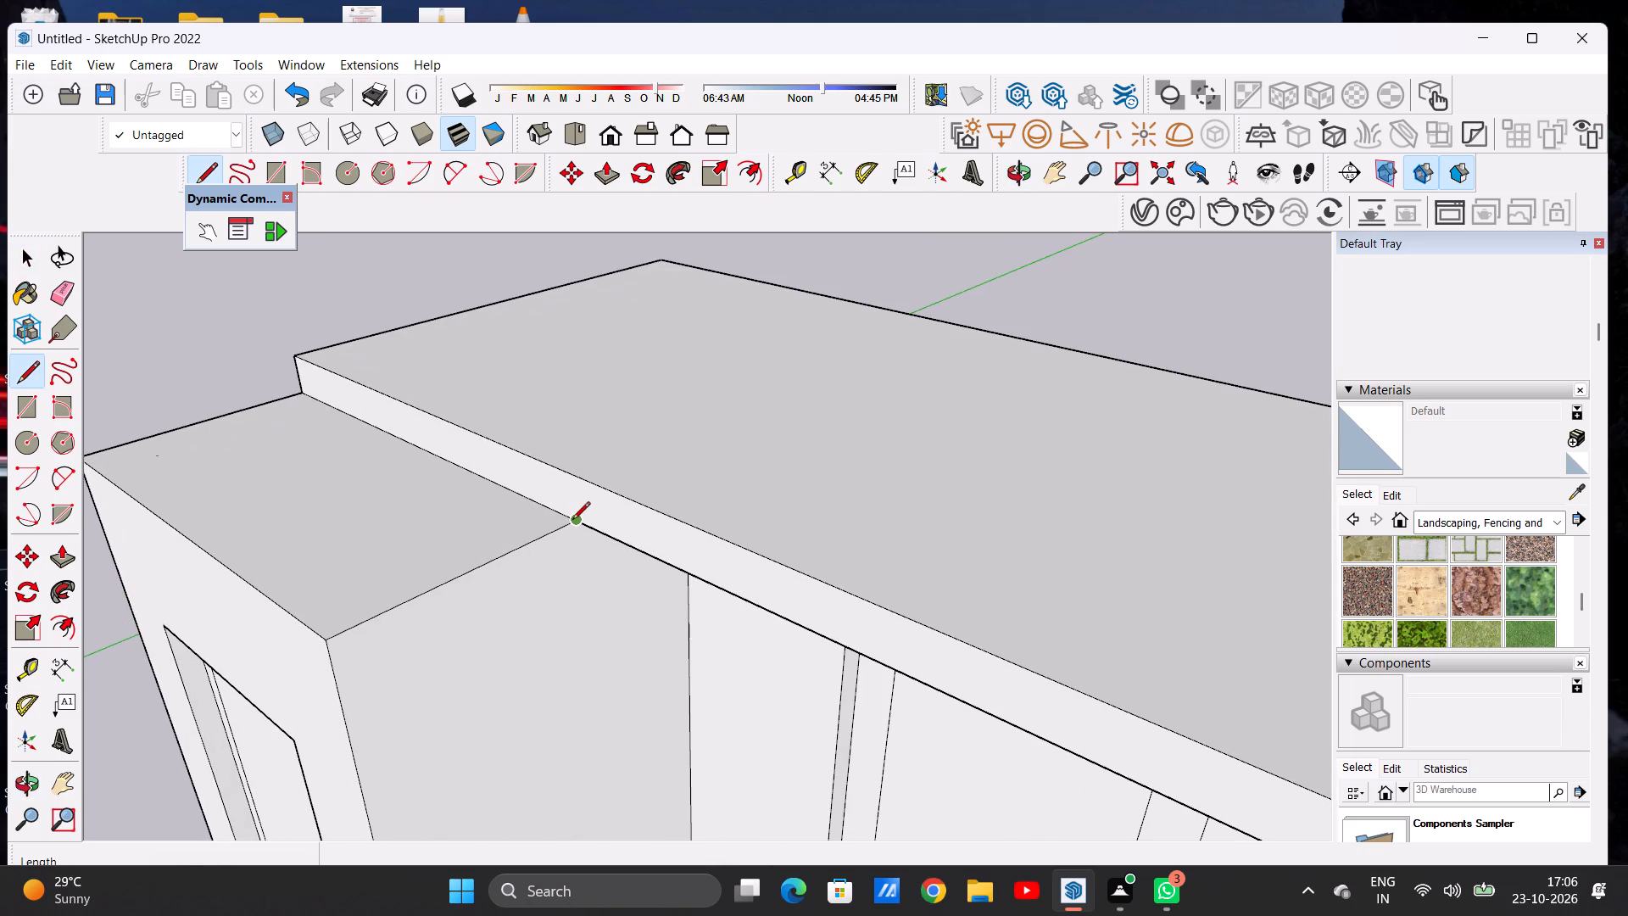
left_click(568, 473)
left_click(581, 475)
scroll(689, 423, "down", 8)
scroll(833, 347, "up", 8)
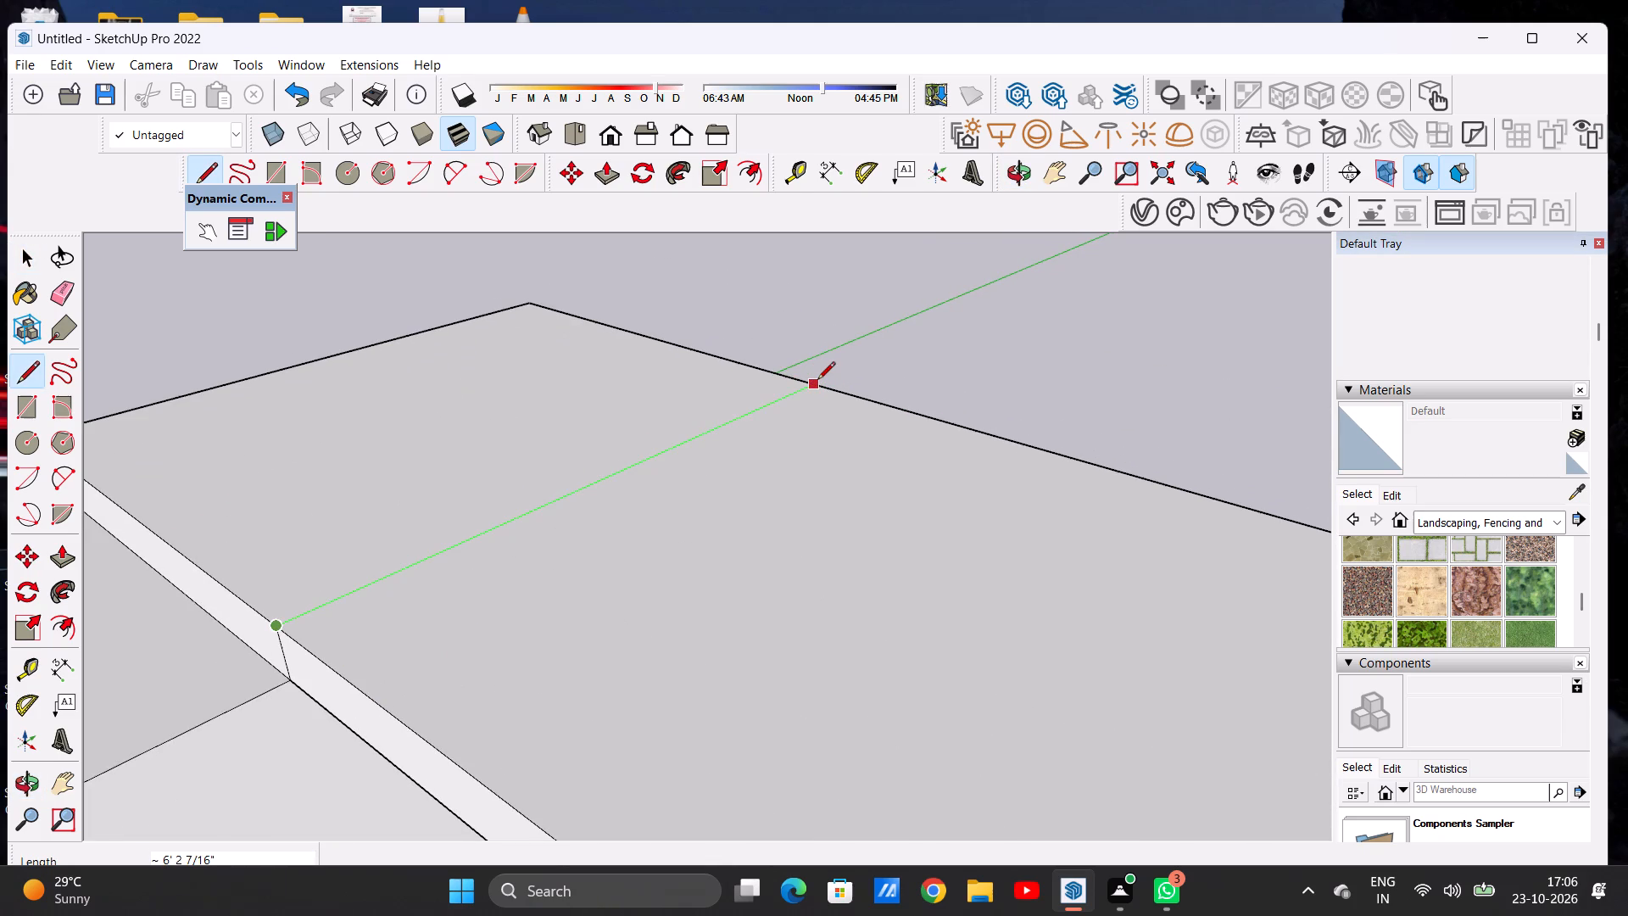
left_click(821, 383)
key("space")
scroll(605, 513, "down", 7)
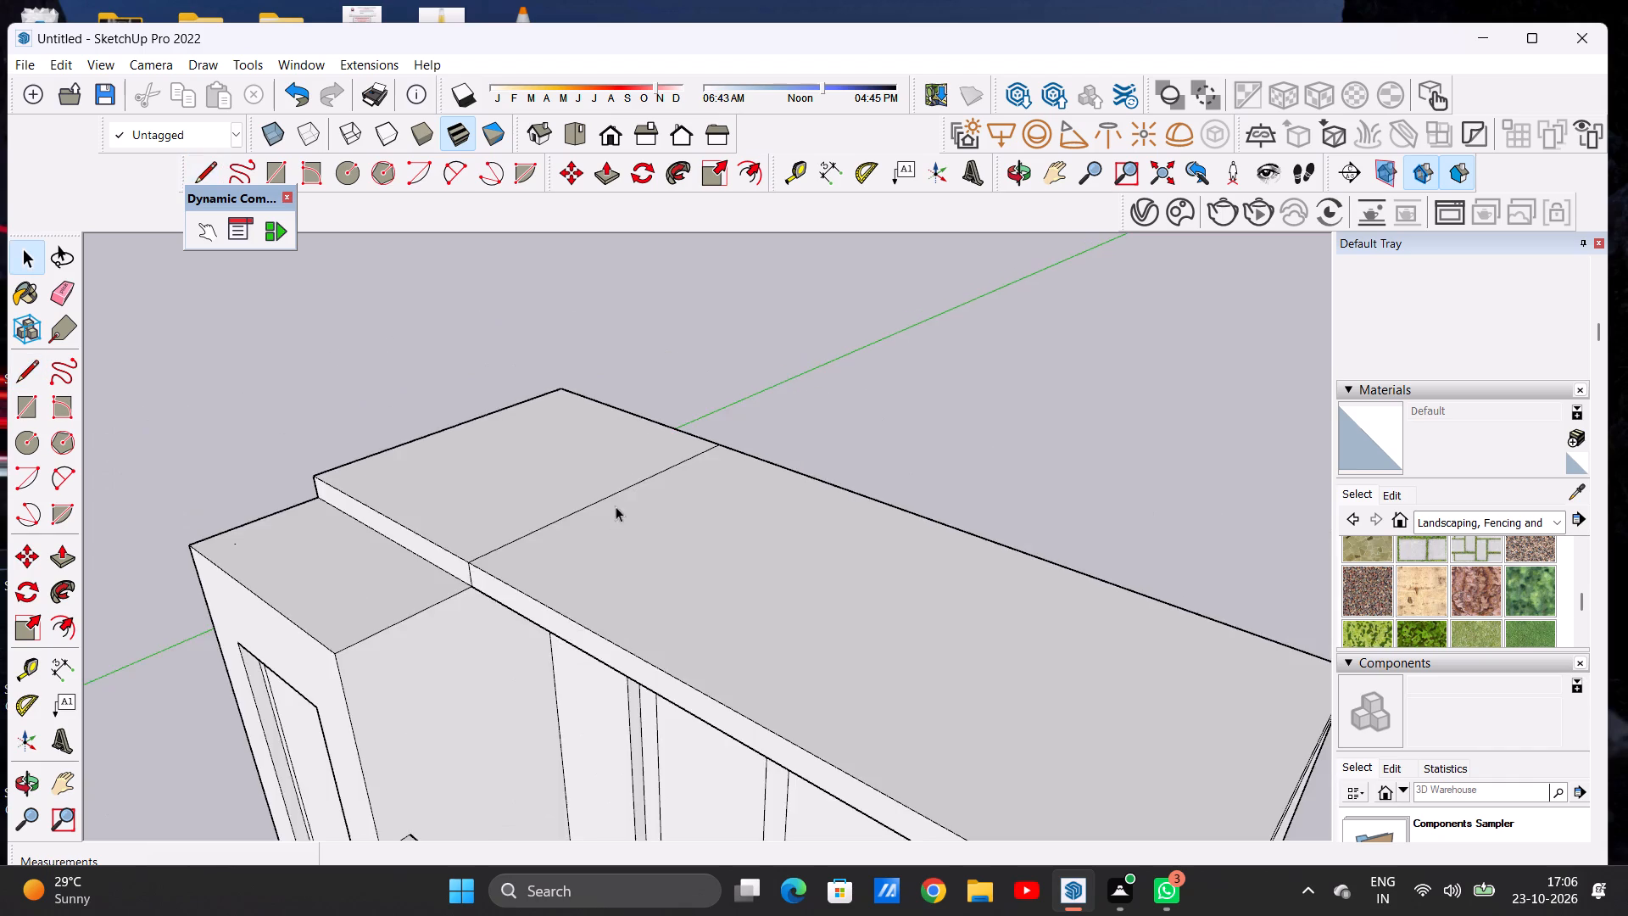
Offset the outline of the larger roof slab section above the sliding door inward by about 6 5/16".
scroll(616, 506, "down", 17)
middle_click_drag(593, 520, 854, 507)
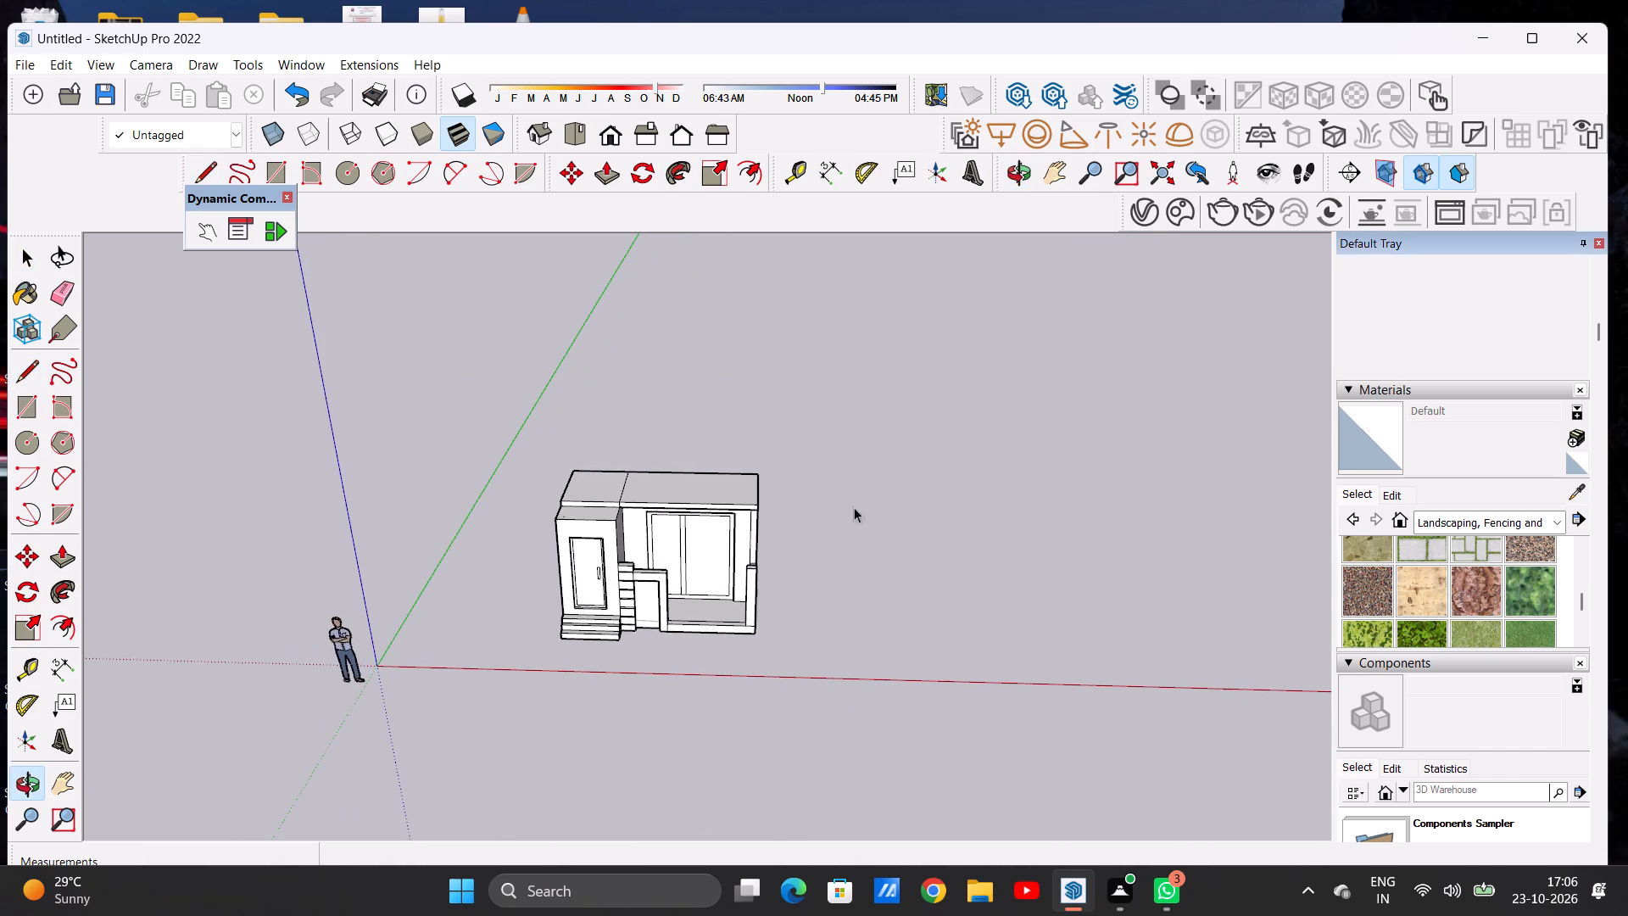
scroll(661, 494, "up", 7)
middle_click_drag(833, 554, 800, 472)
scroll(821, 469, "up", 3)
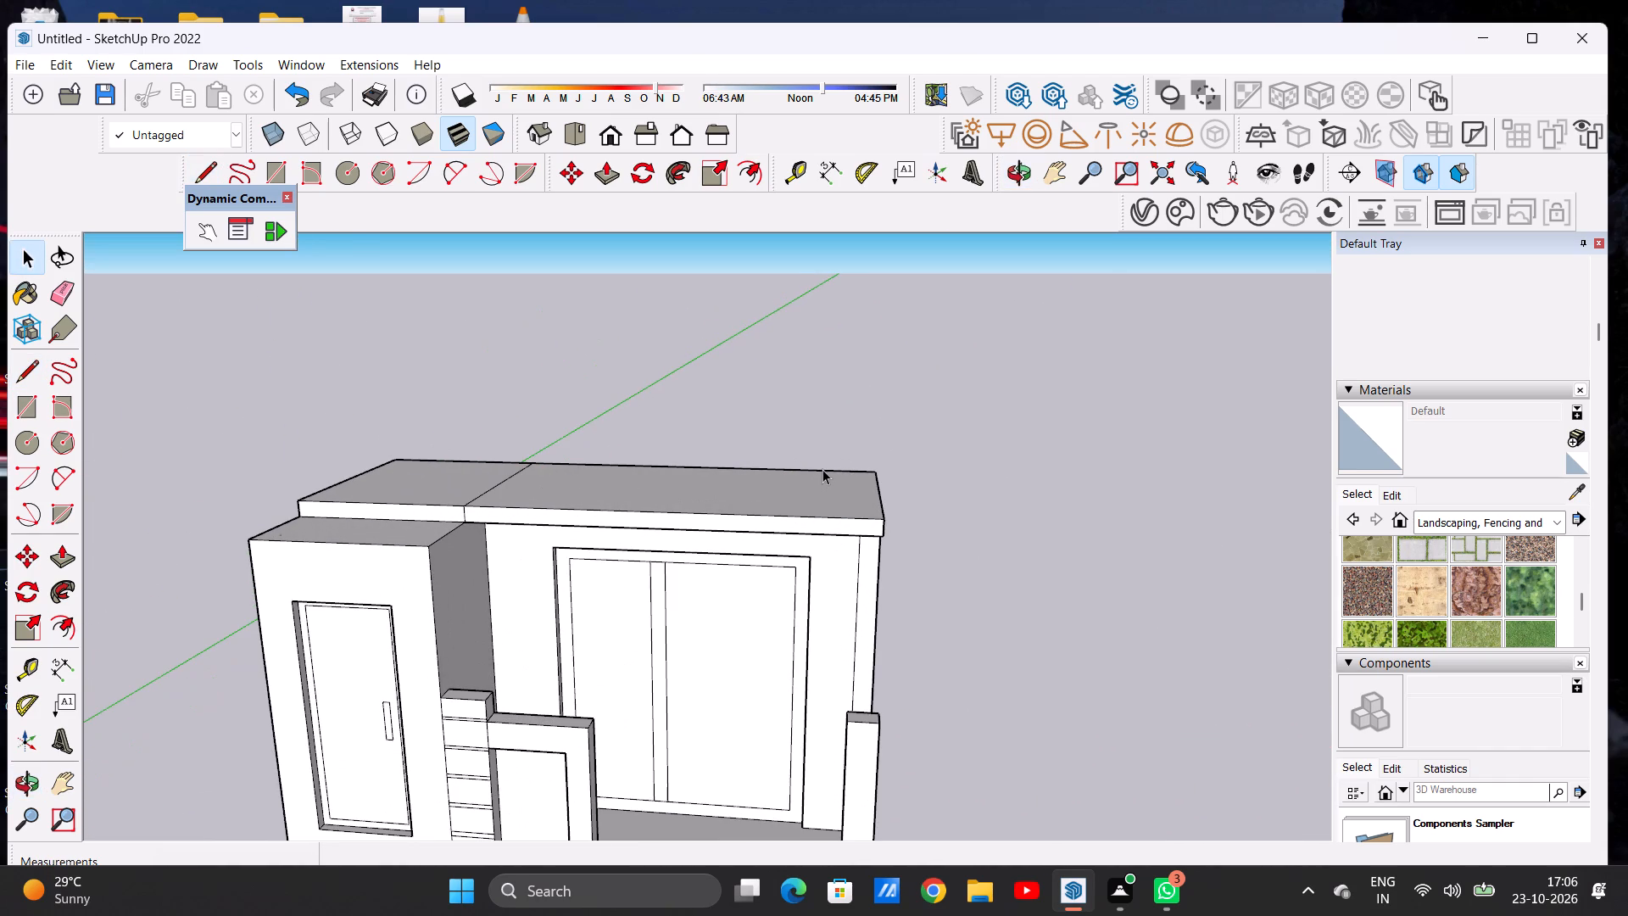
middle_click_drag(789, 462, 794, 654)
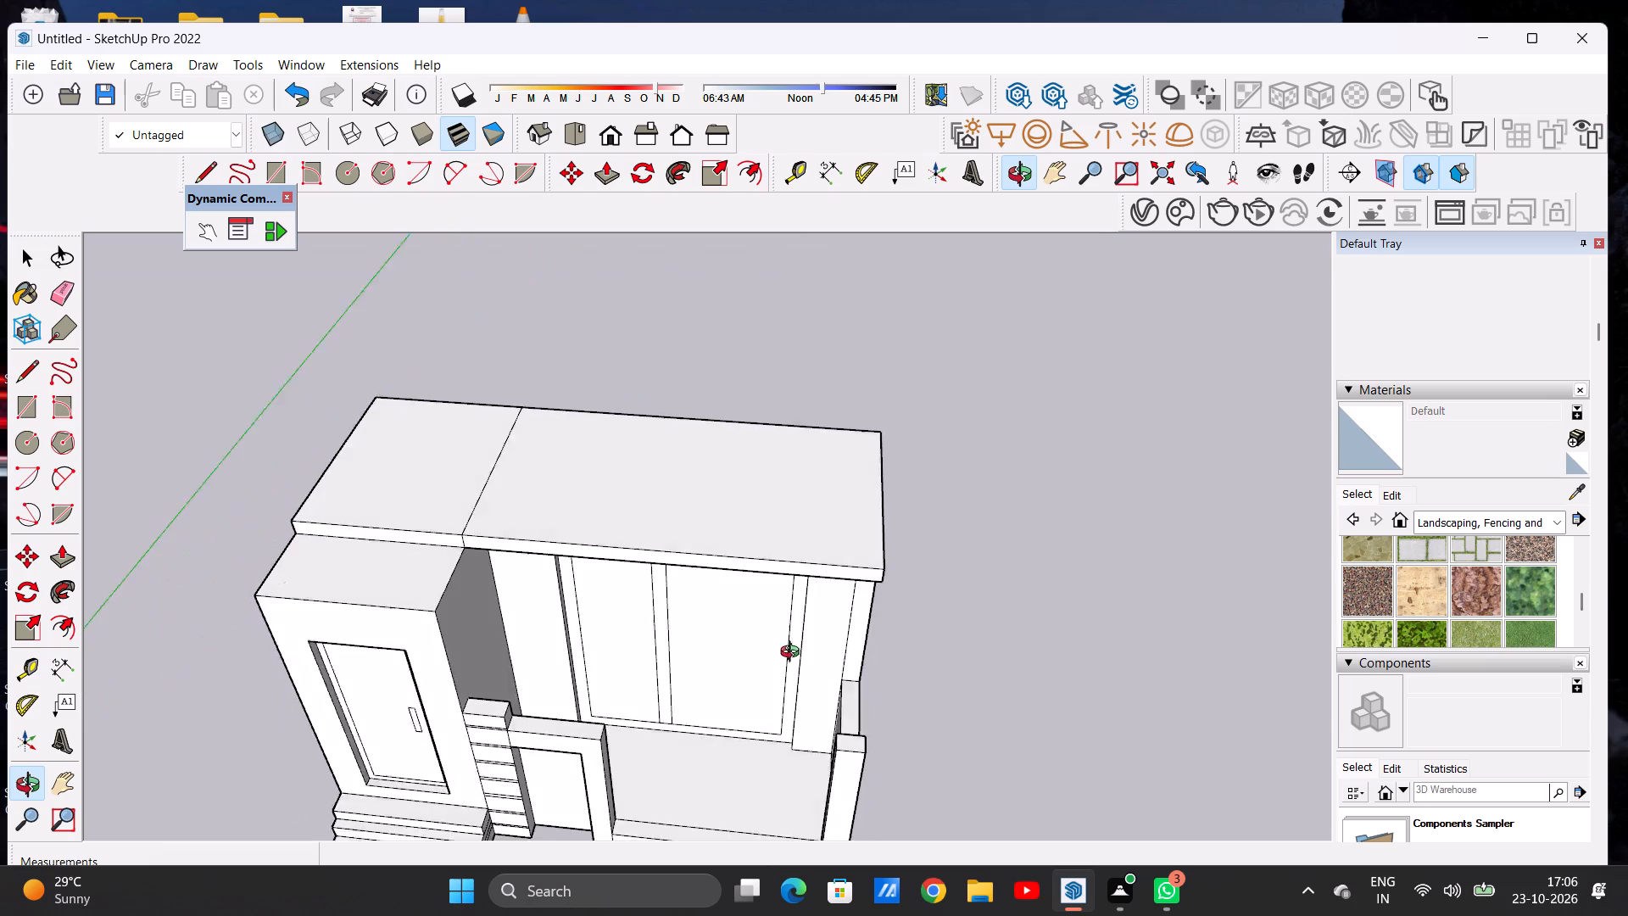
middle_click_drag(794, 654, 806, 718)
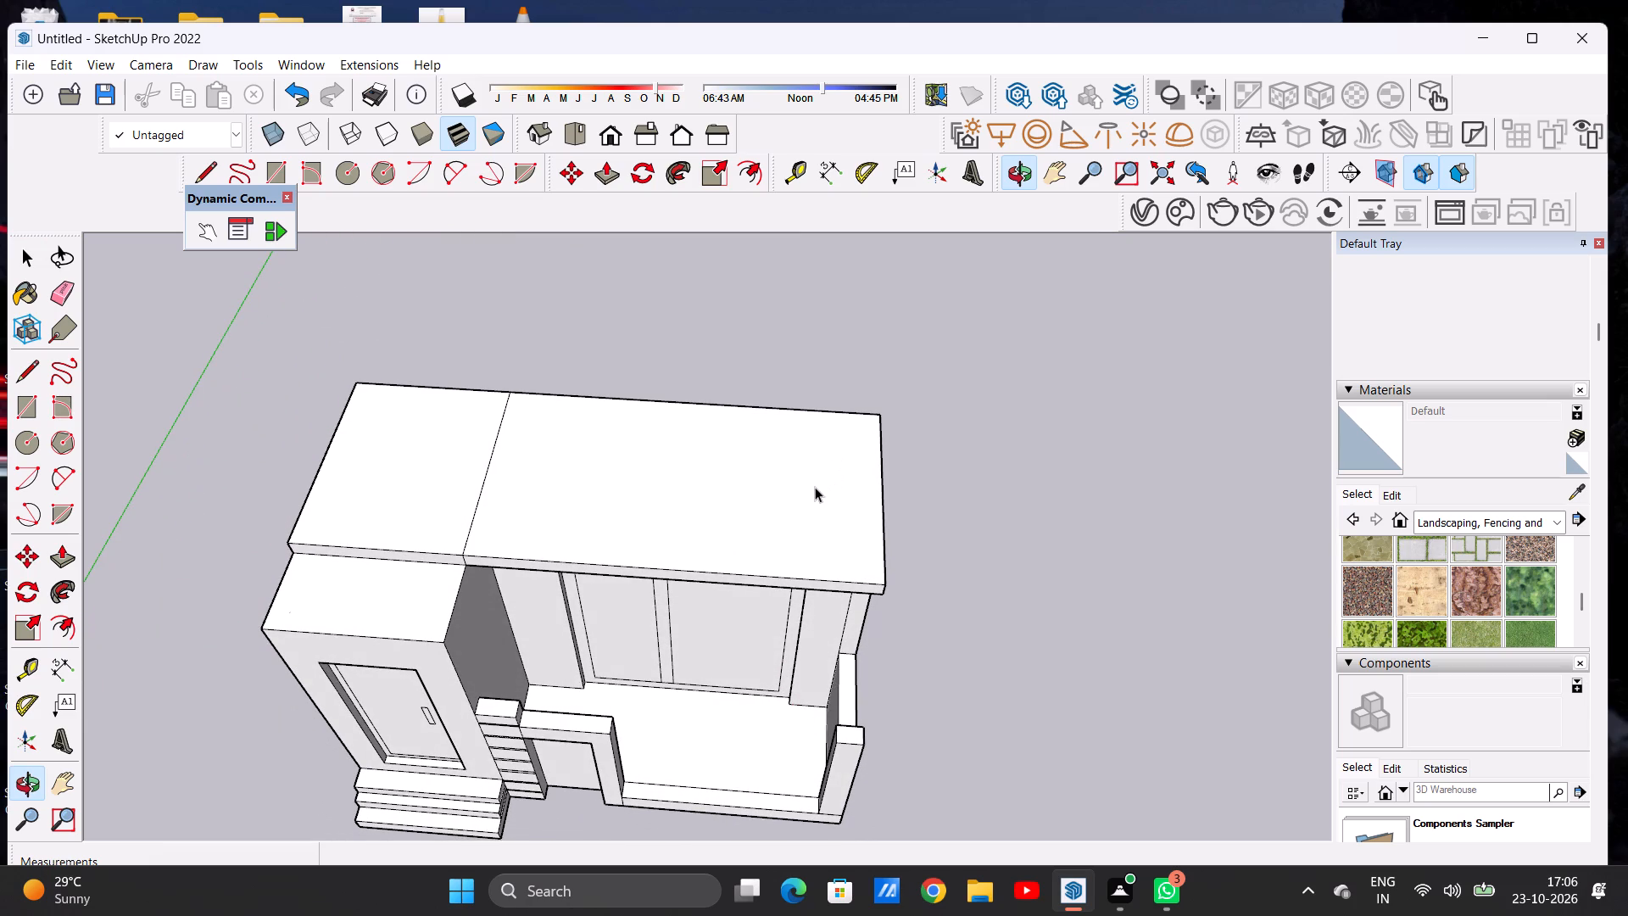
middle_click_drag(775, 453, 782, 508)
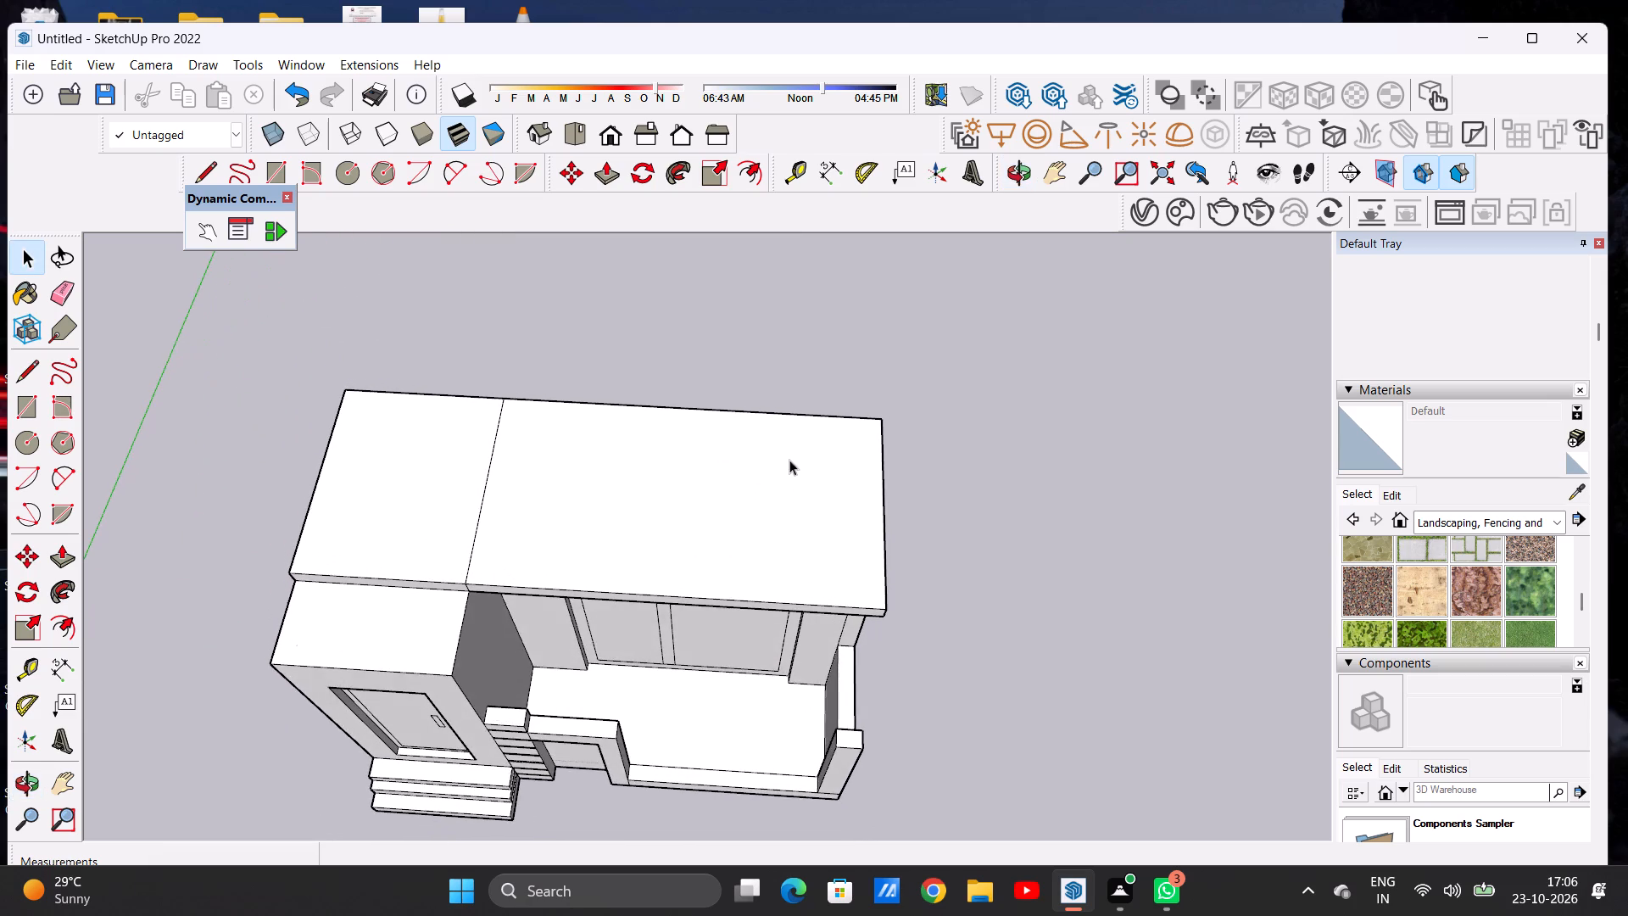
scroll(809, 428, "down", 3)
middle_click_drag(844, 483, 861, 513)
scroll(849, 522, "up", 2)
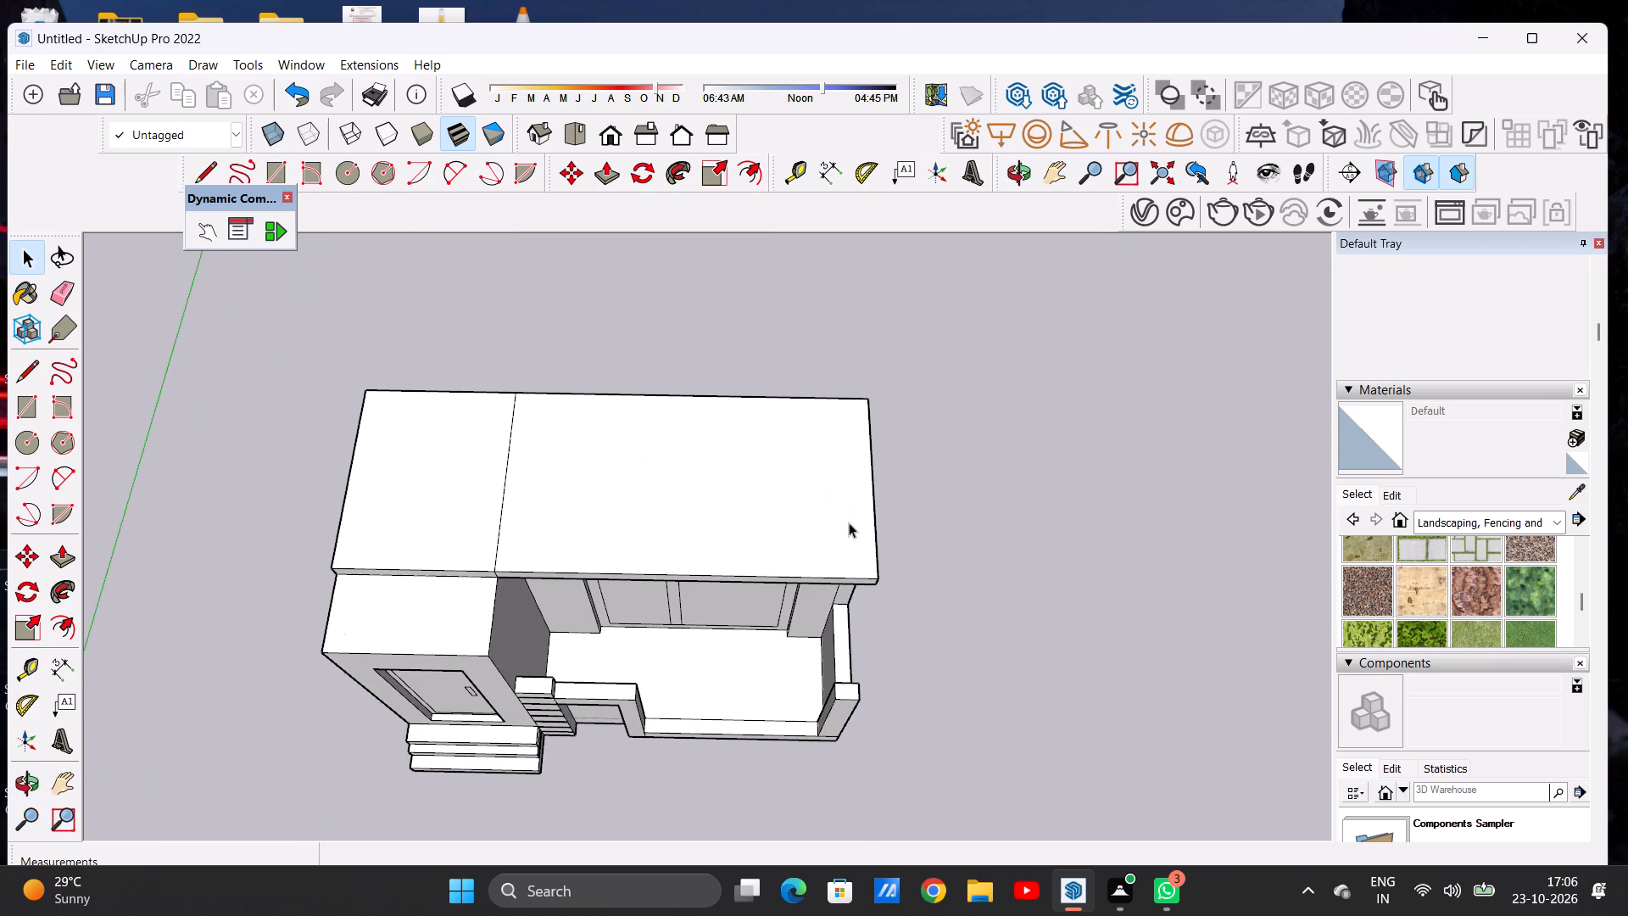
type("OF")
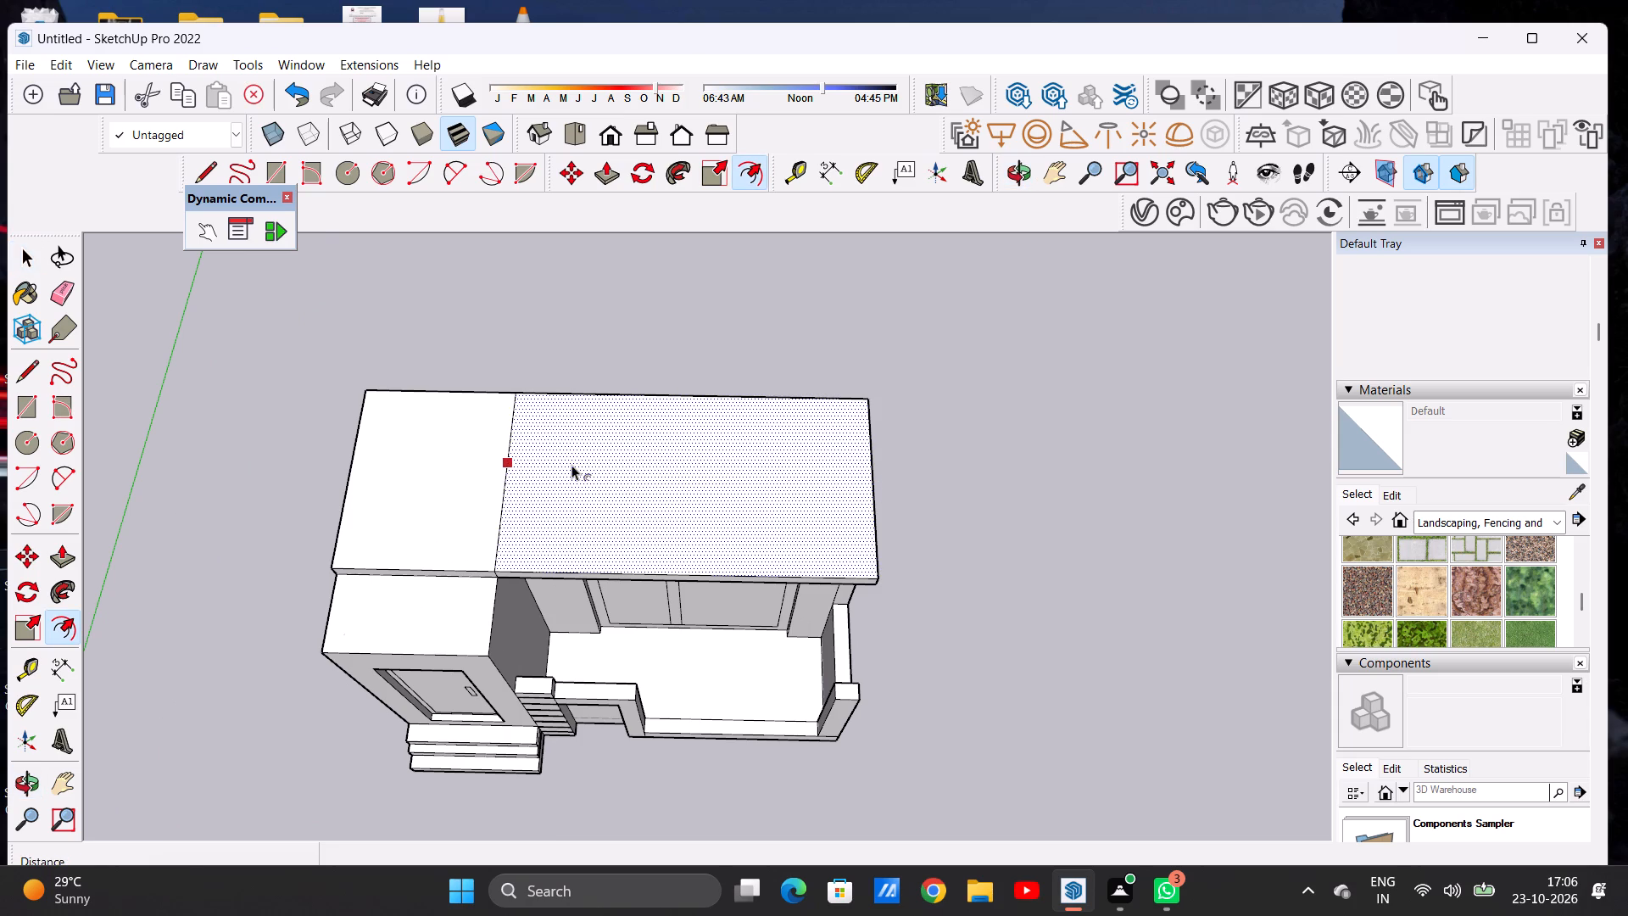
left_click(571, 465)
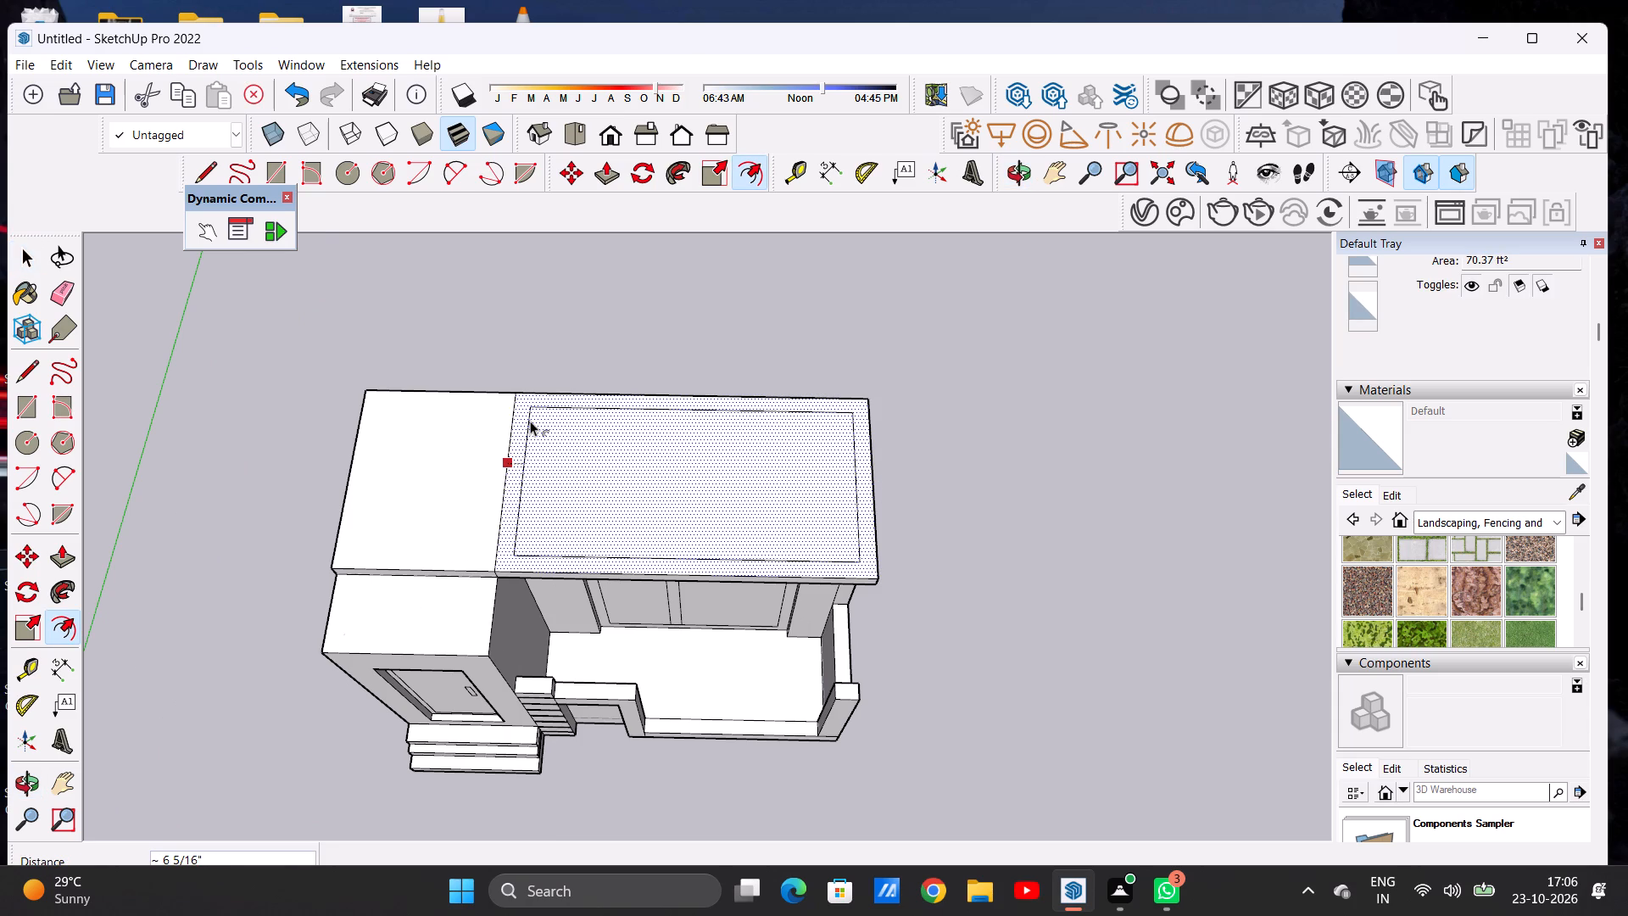
left_click(530, 421)
key("space")
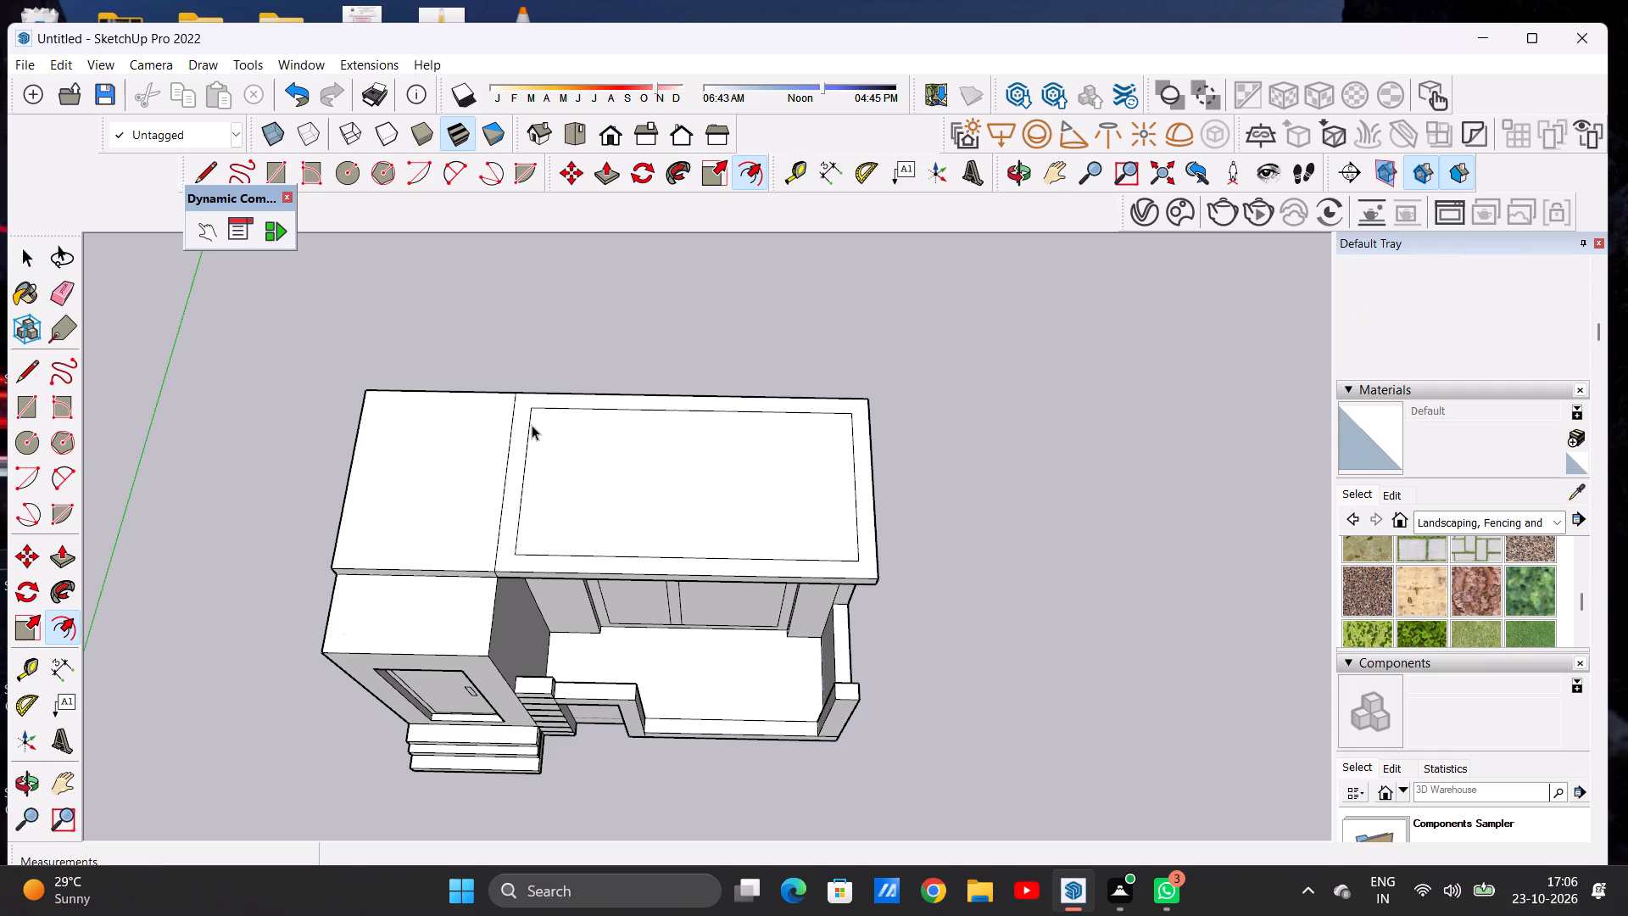
Draw two short lines extending the offset rectangle's sides from its front corners to the slab's front edge.
scroll(439, 437, "down", 5)
scroll(485, 514, "up", 2)
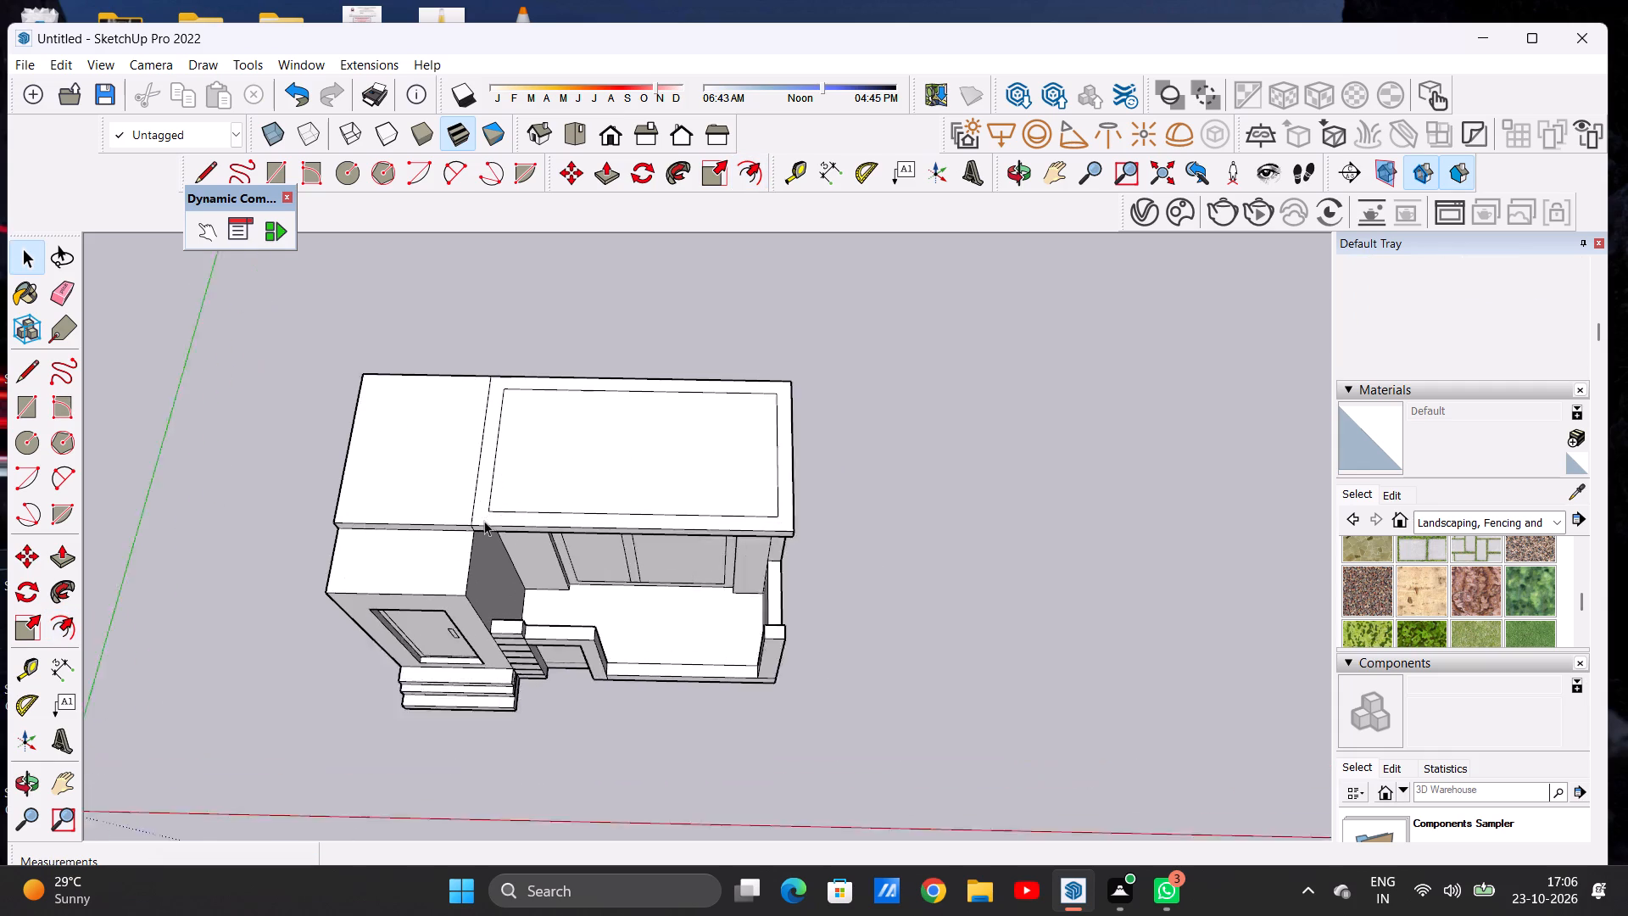
scroll(484, 521, "up", 8)
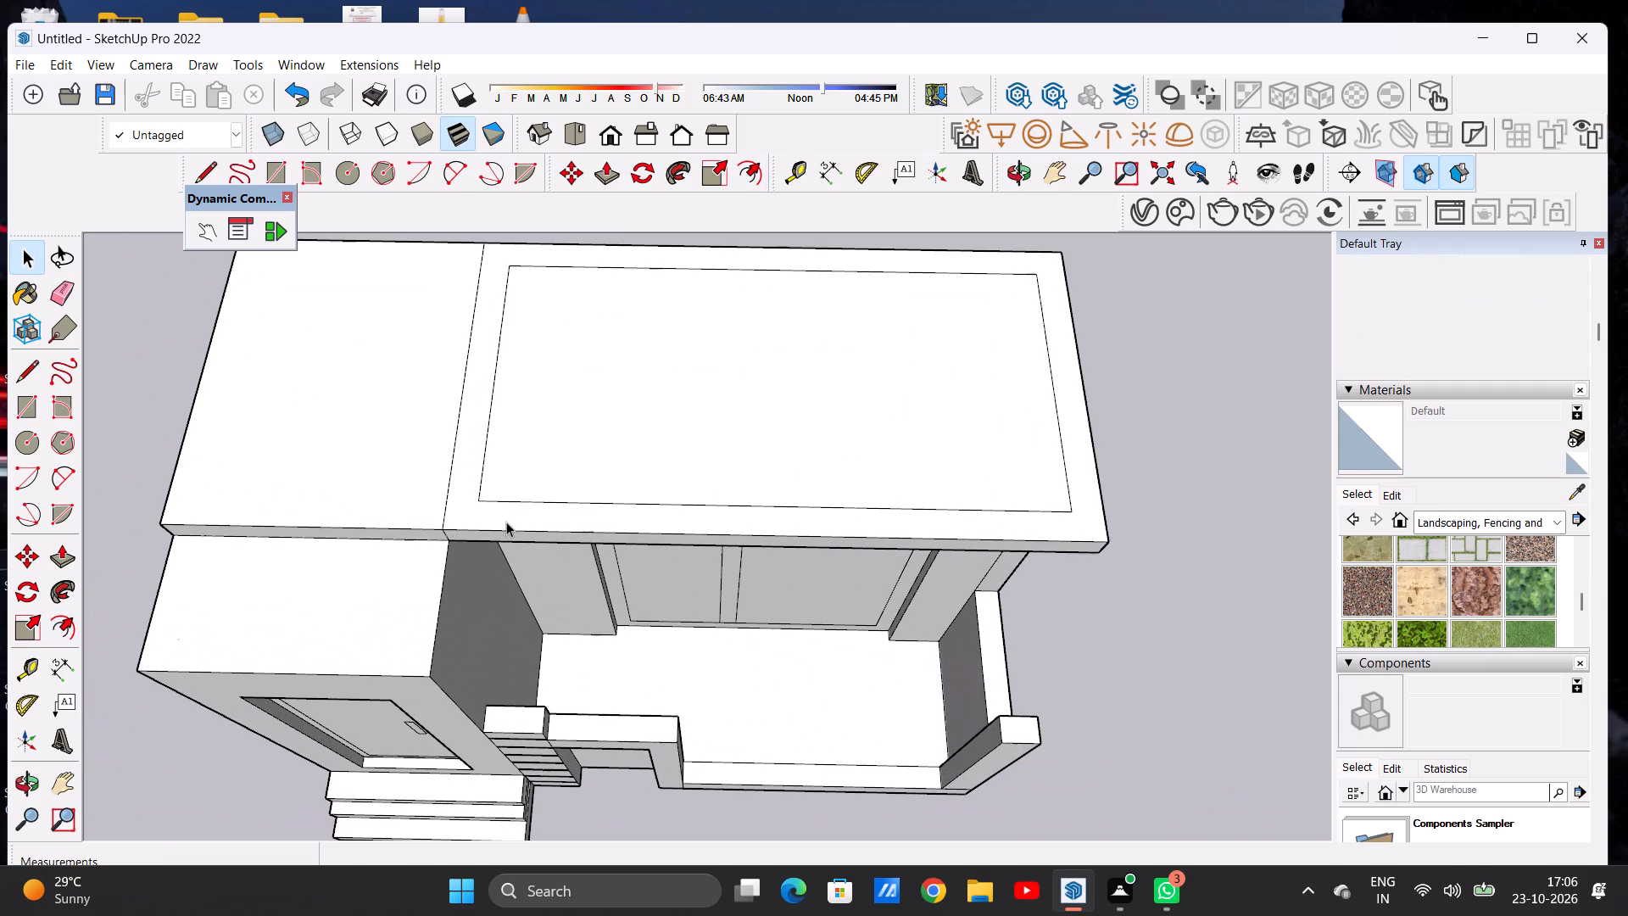
key("l")
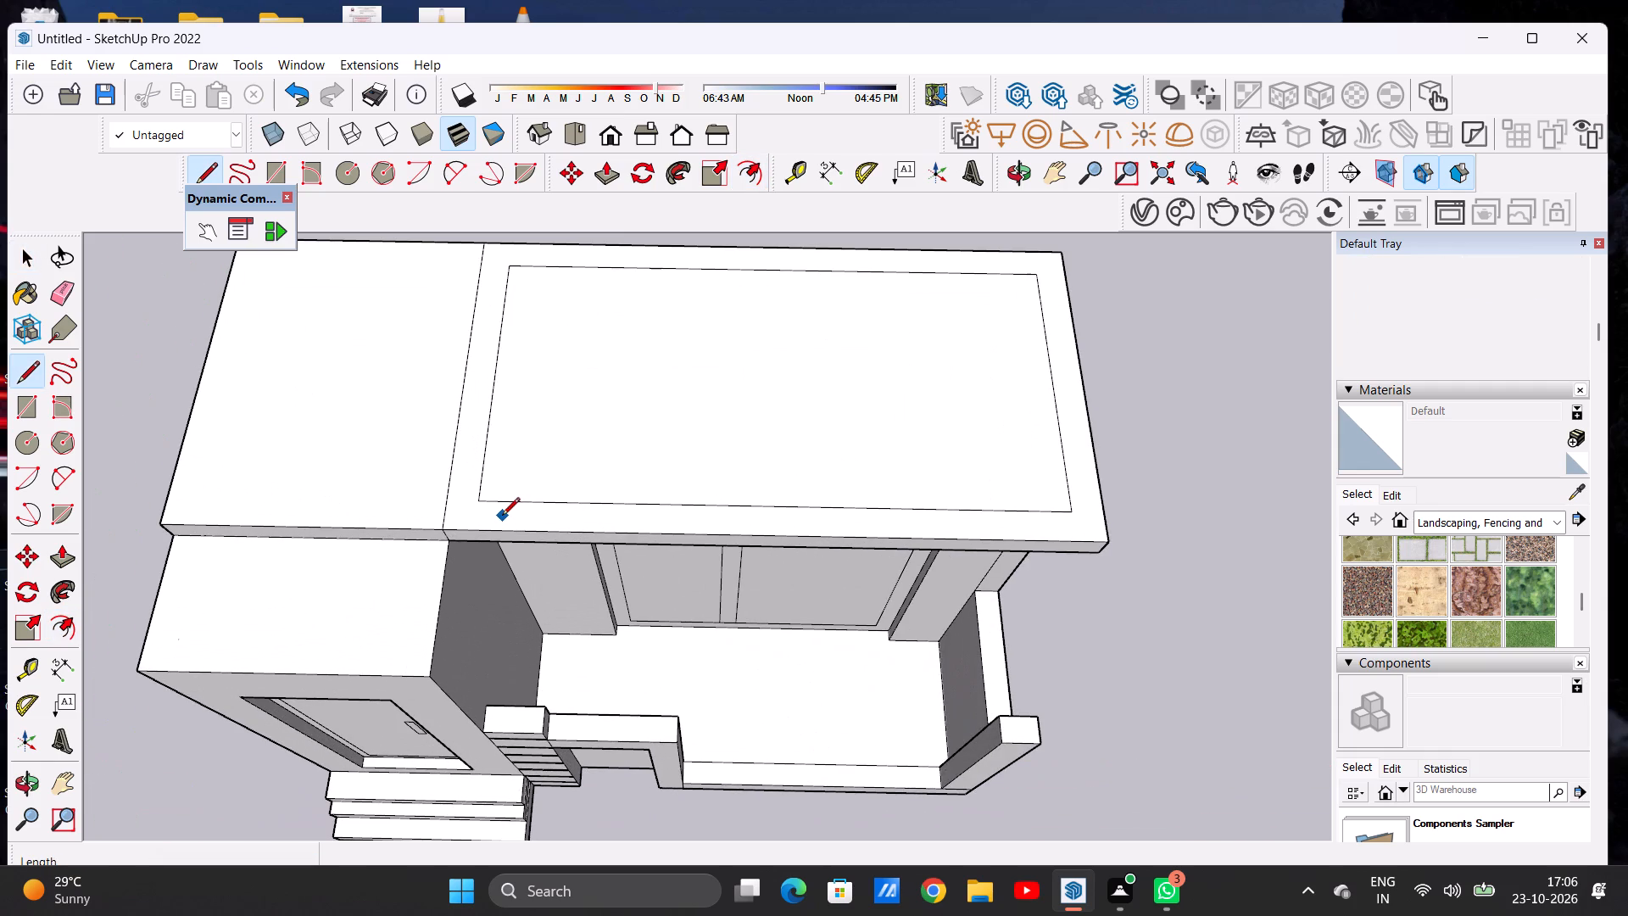
left_click(482, 502)
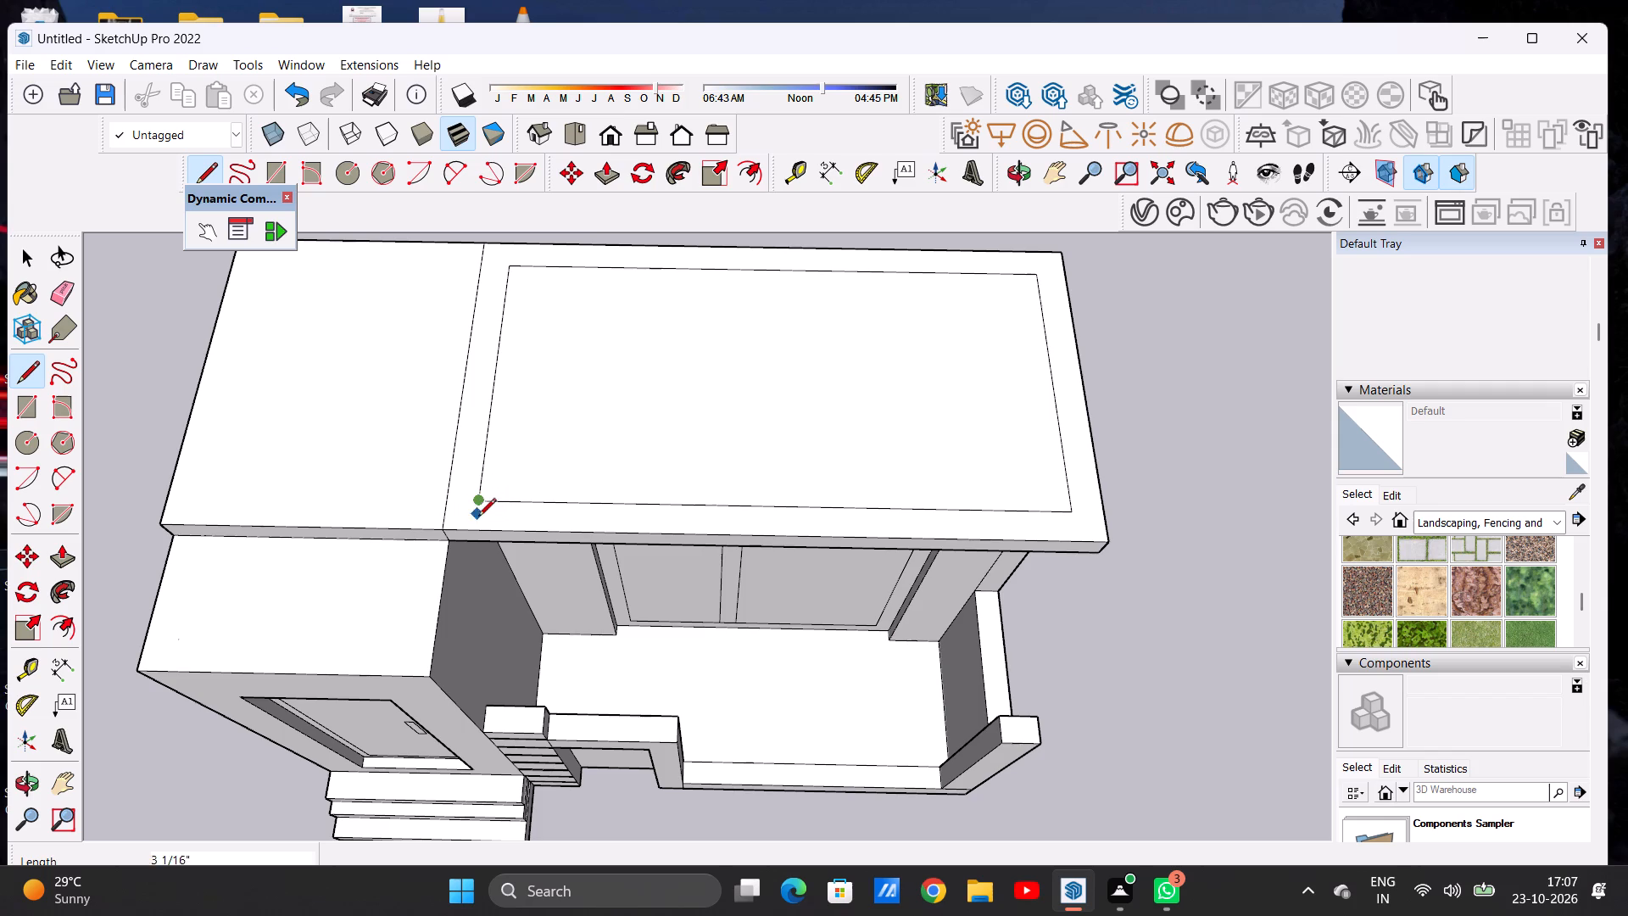
left_click(476, 525)
scroll(545, 515, "down", 3)
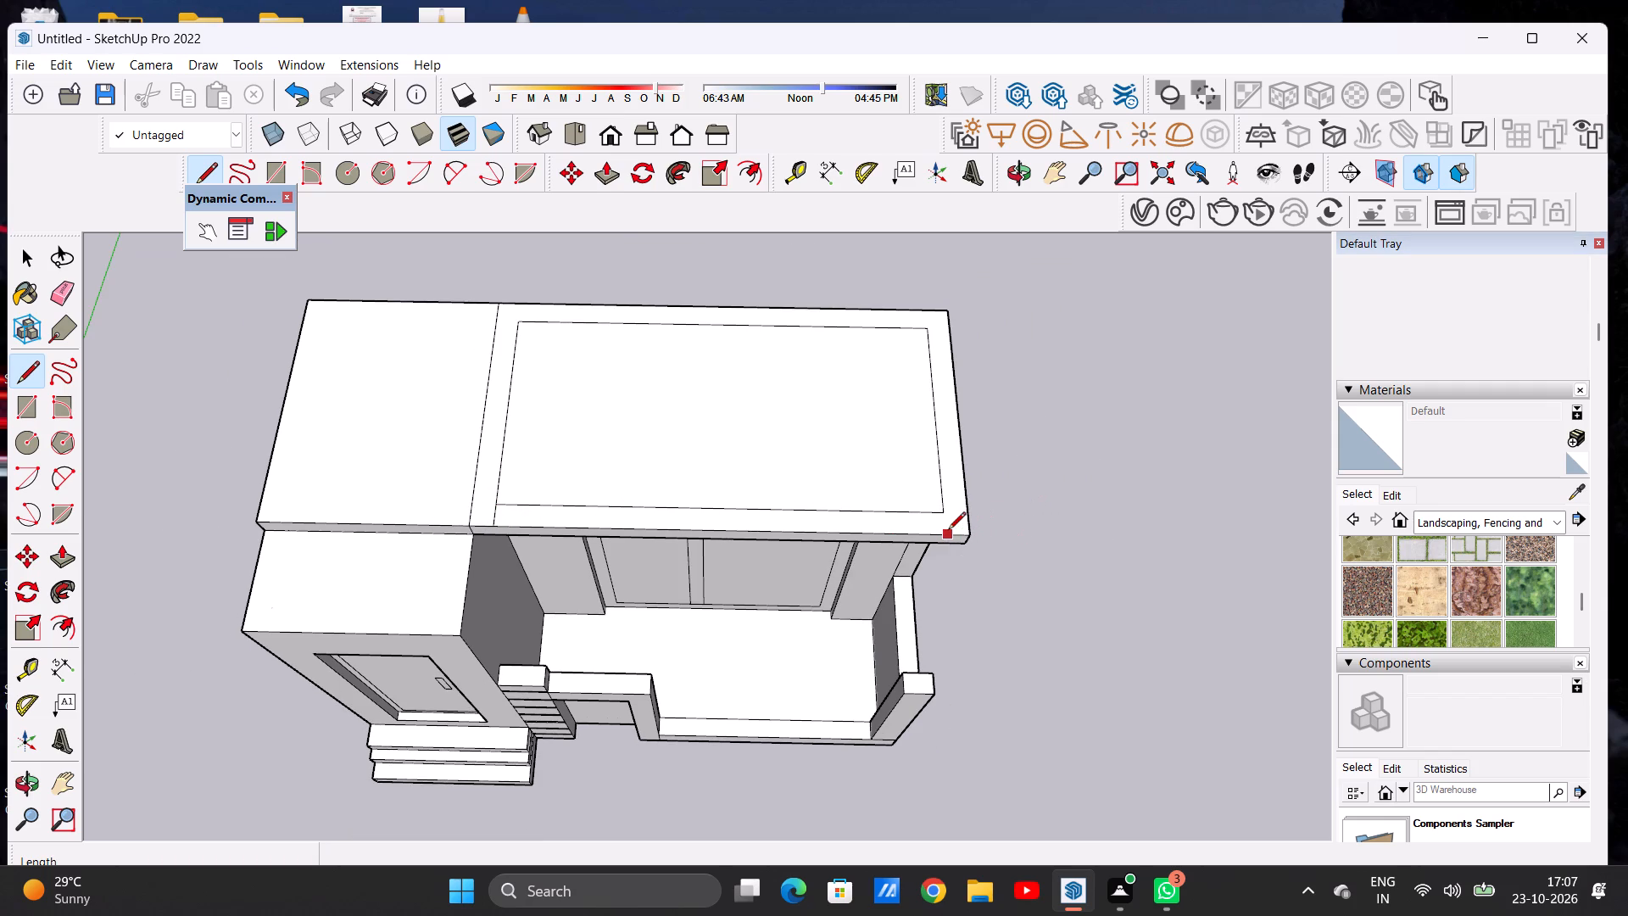
scroll(948, 531, "up", 7)
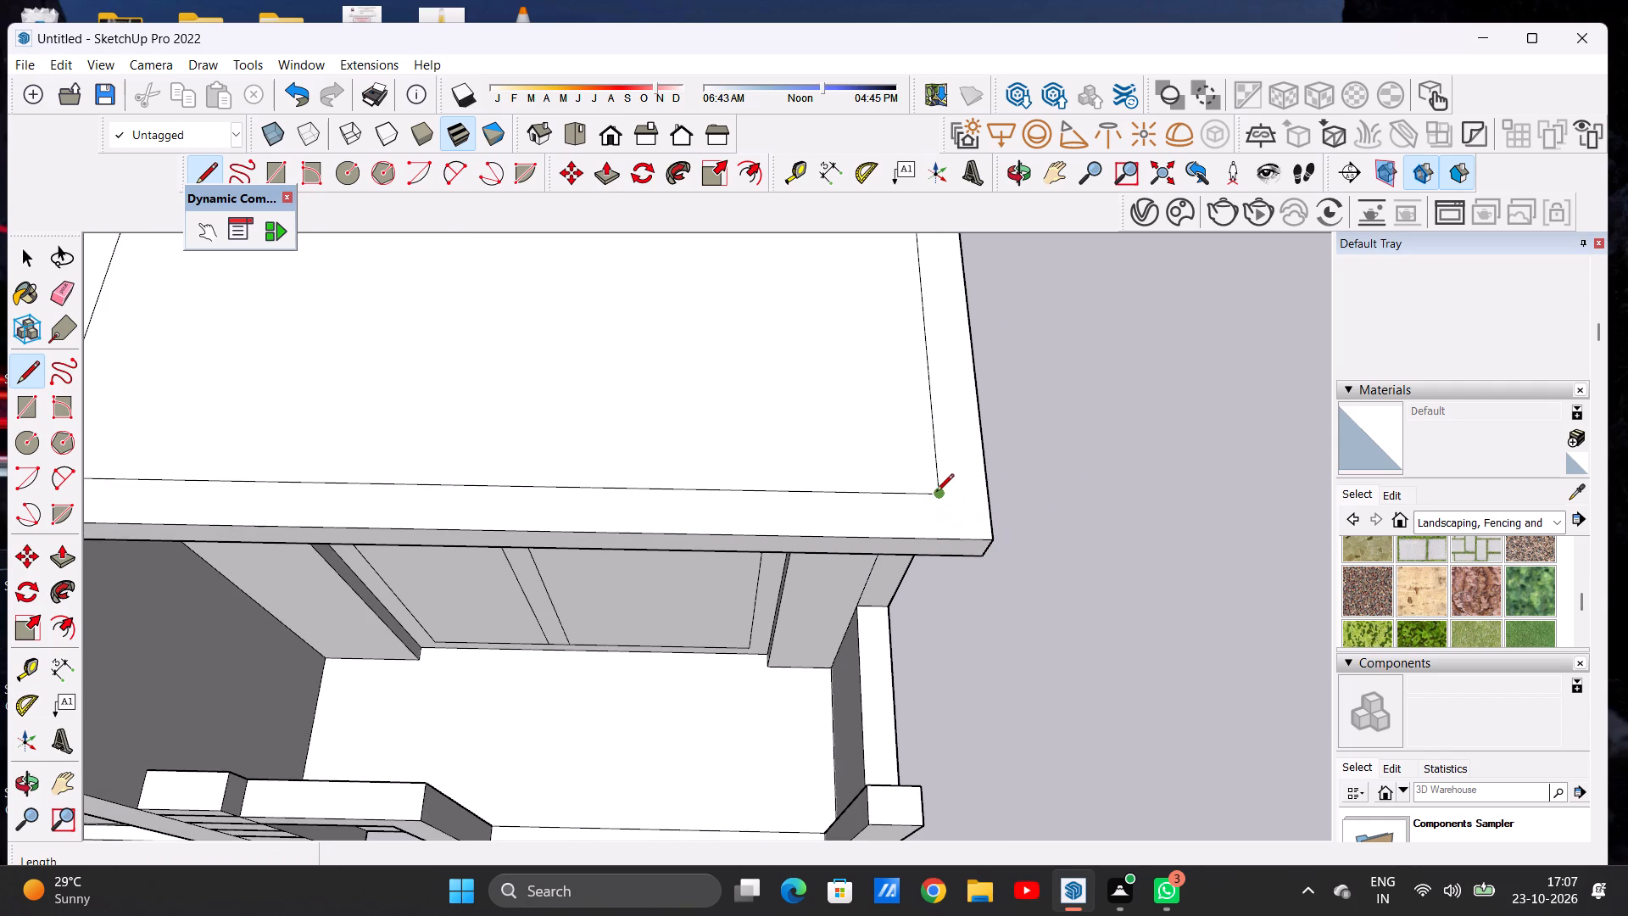
left_click(936, 493)
left_click(946, 539)
key("space")
Push/Pull the U-shaped border face of the roof slab up about 5' 5 9/16" to form the first-floor side and rear walls.
scroll(910, 528, "down", 2)
scroll(910, 527, "up", 1)
scroll(910, 526, "down", 4)
scroll(822, 494, "down", 4)
scroll(817, 499, "up", 1)
scroll(817, 499, "down", 4)
middle_click_drag(877, 502, 894, 402)
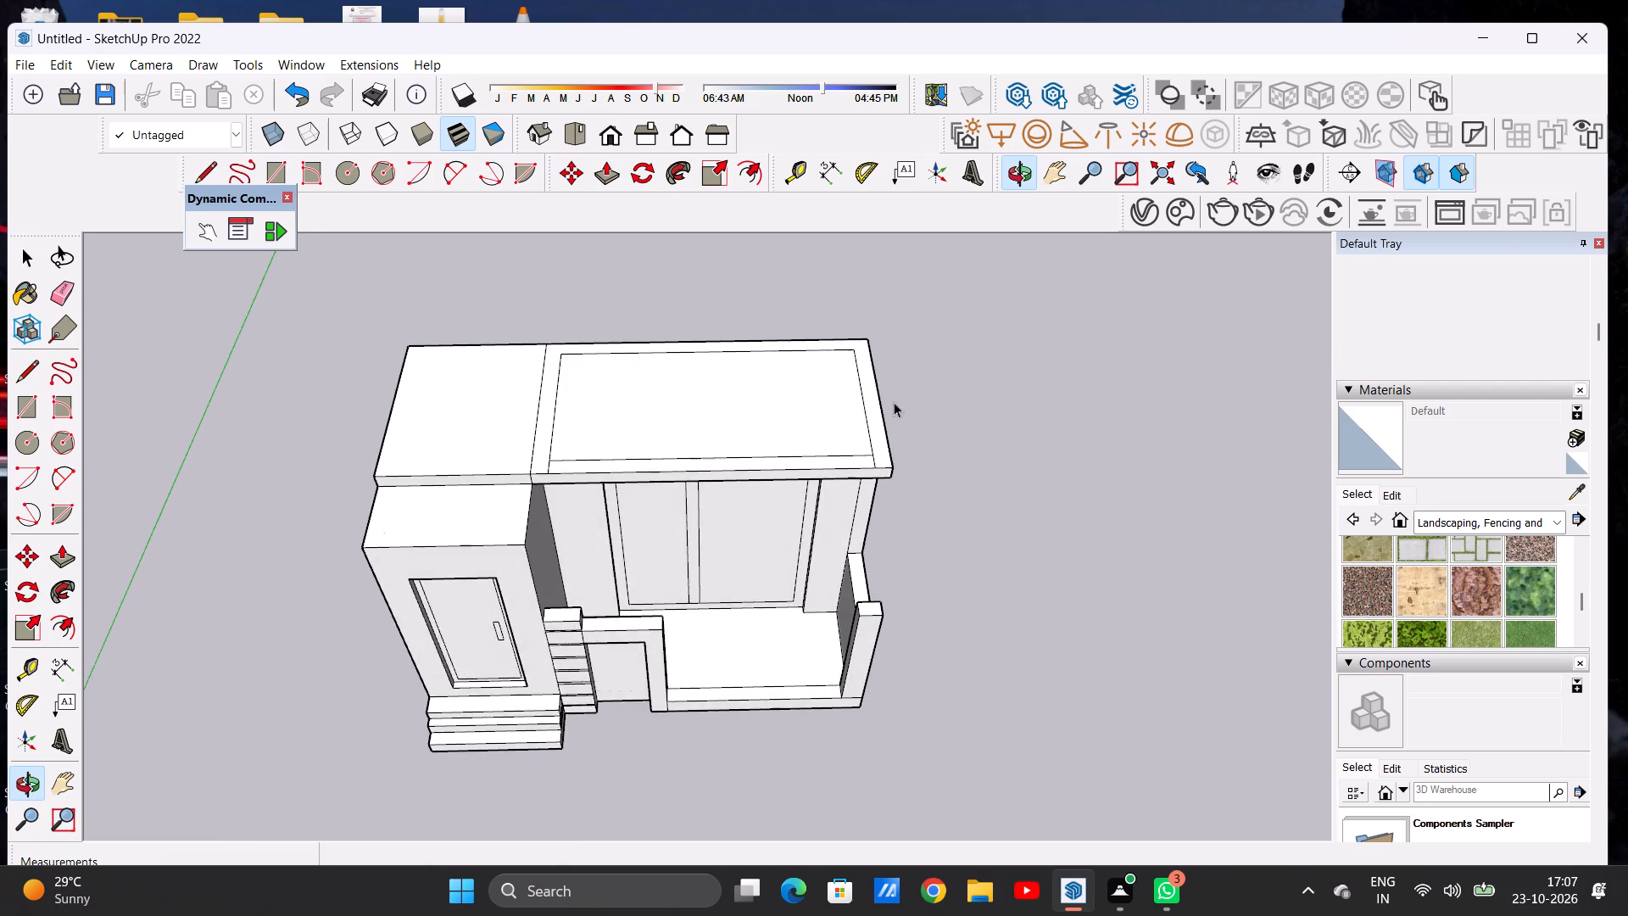
scroll(893, 433, "up", 5)
key("p")
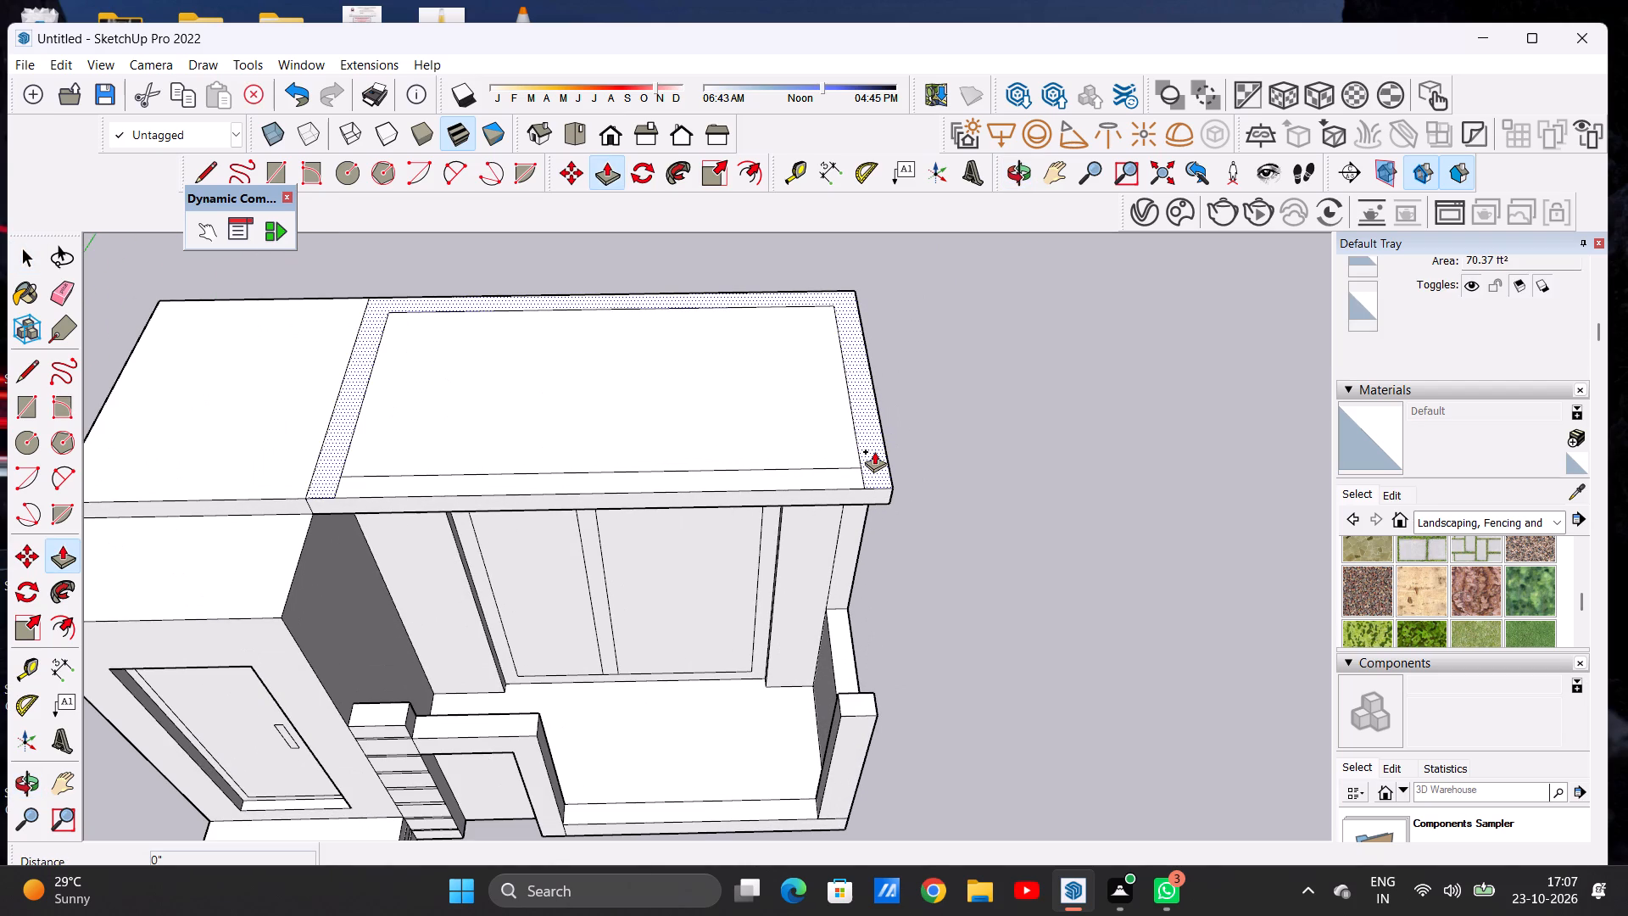
left_click(874, 451)
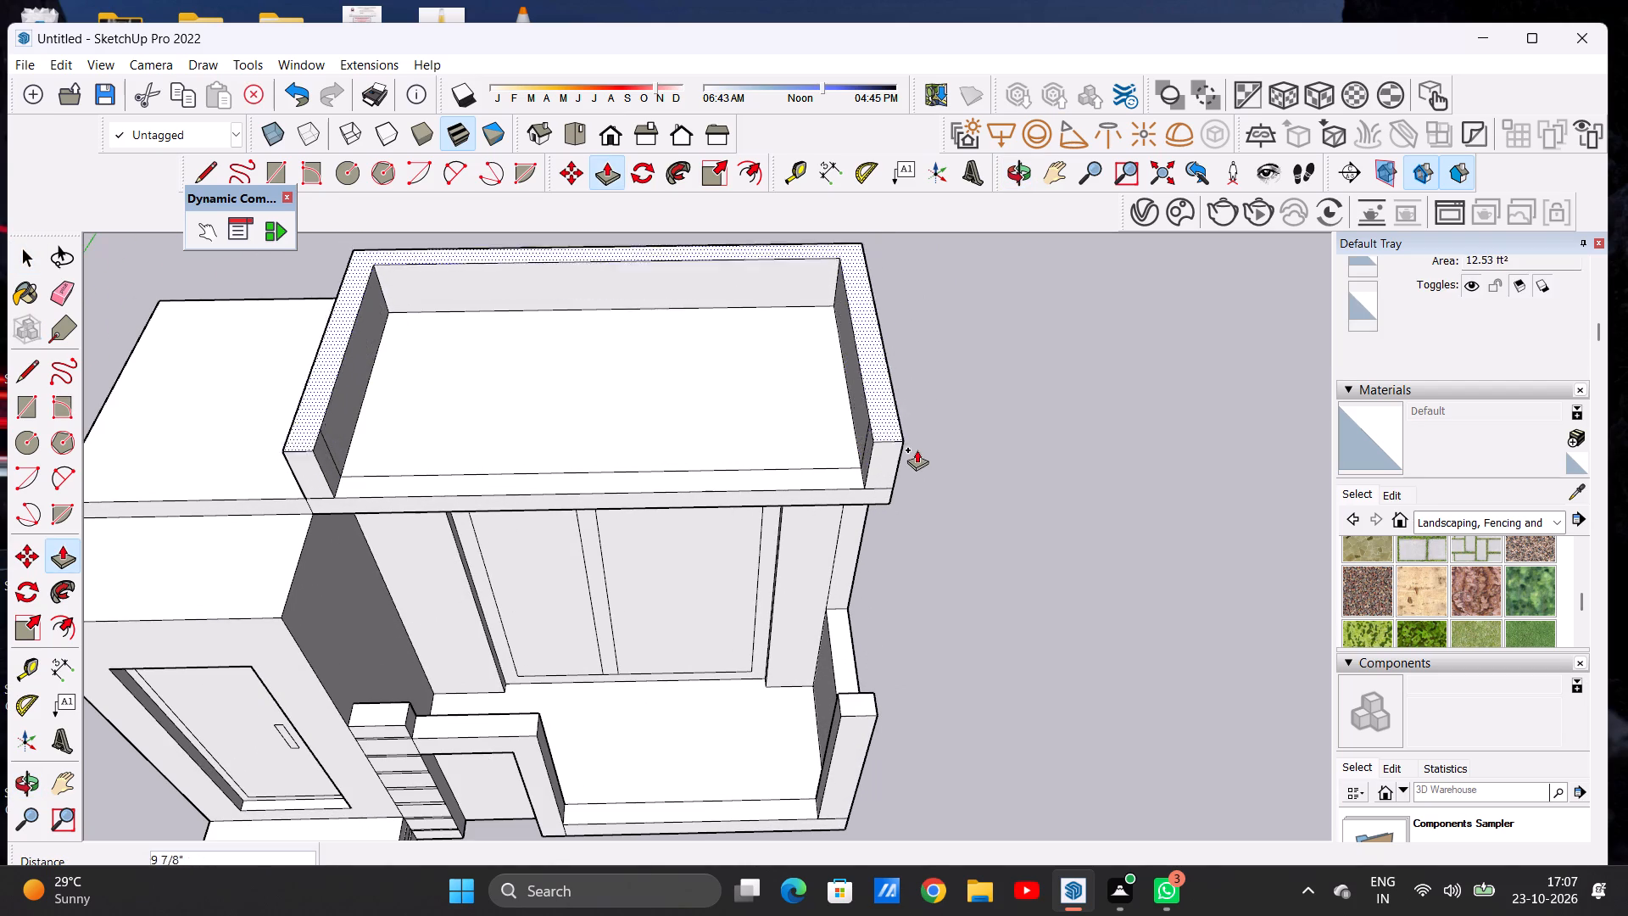
scroll(917, 468, "down", 6)
middle_click_drag(930, 390, 937, 274)
scroll(903, 364, "down", 4)
scroll(899, 370, "up", 1)
scroll(899, 370, "down", 2)
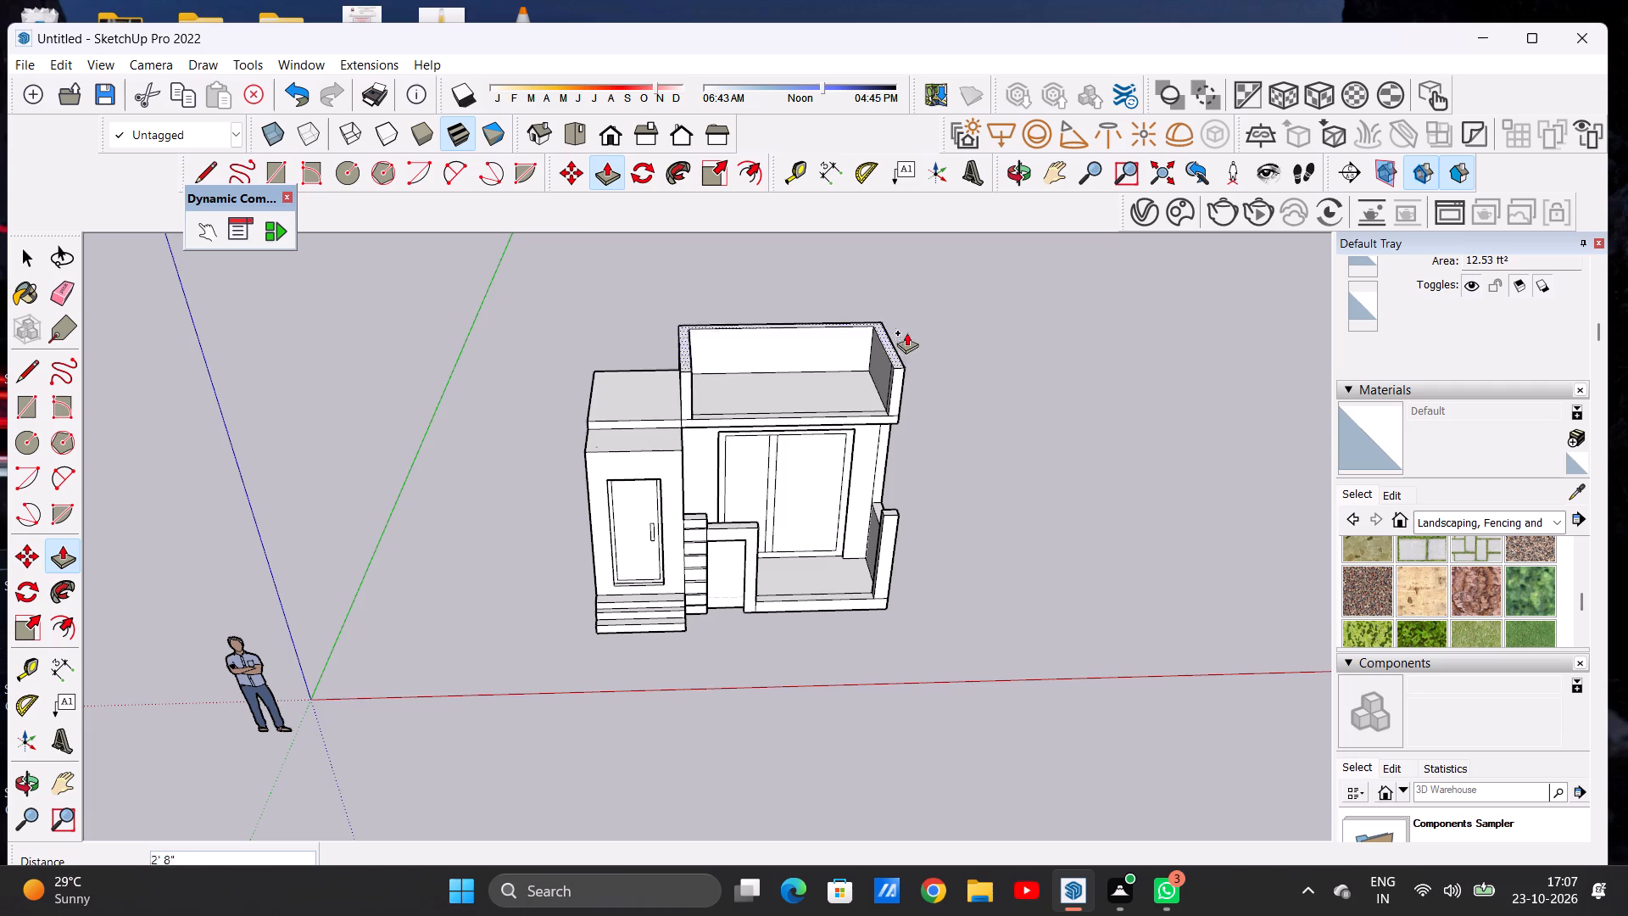
middle_click_drag(904, 340, 863, 260)
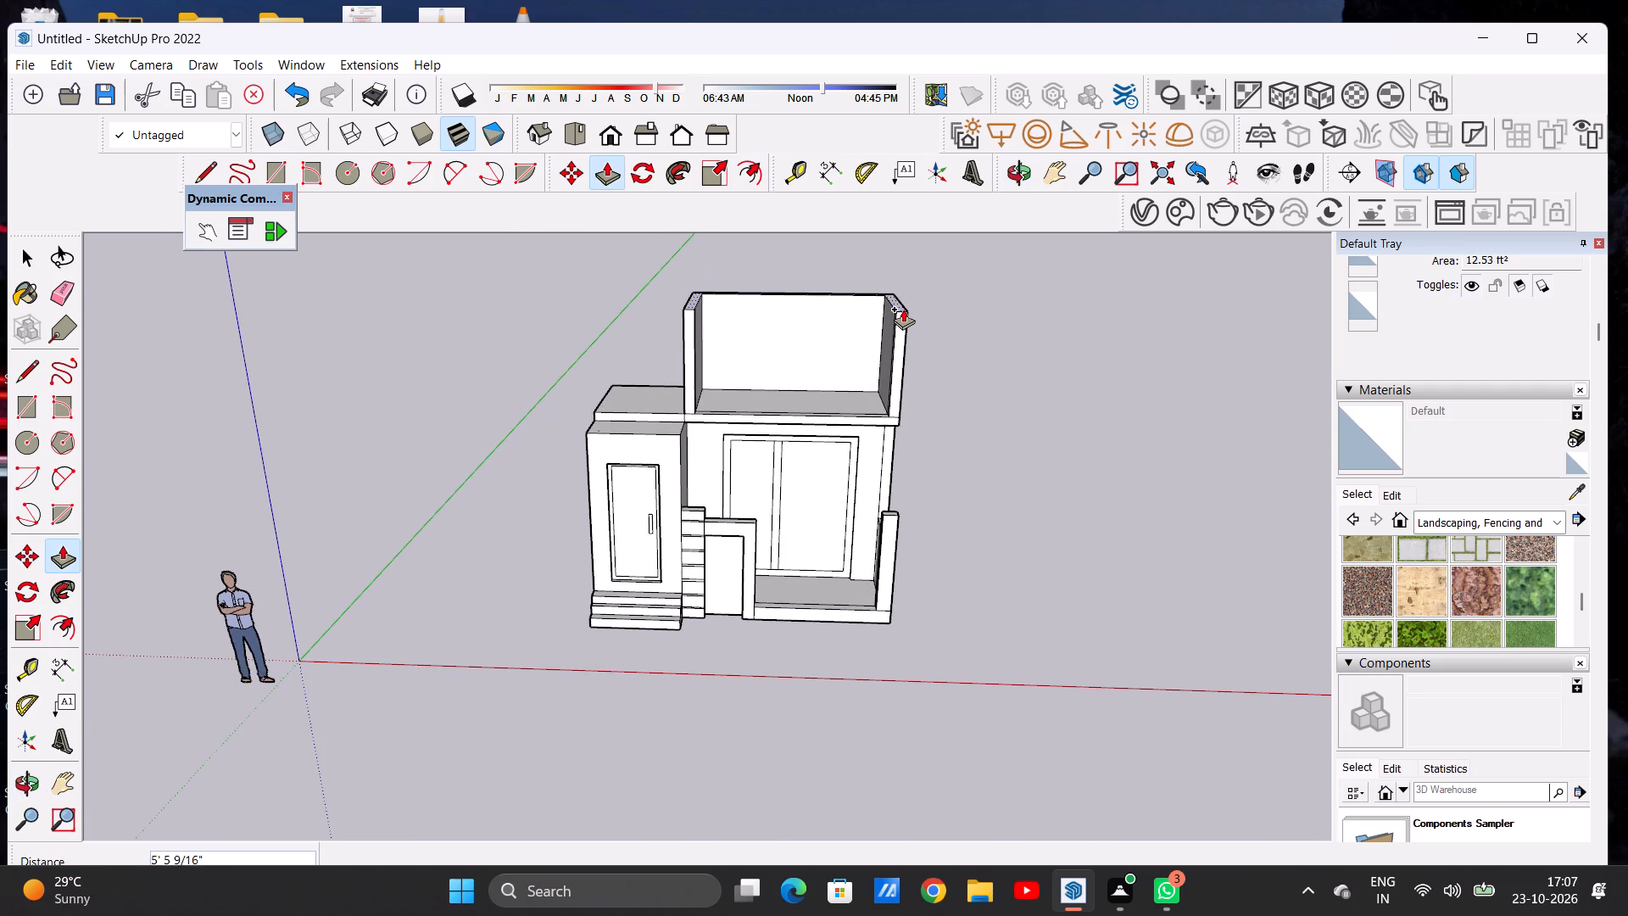
left_click(903, 309)
Push/Pull the front strip between the two first-floor side walls up about 4 3/16".
scroll(846, 426, "up", 7)
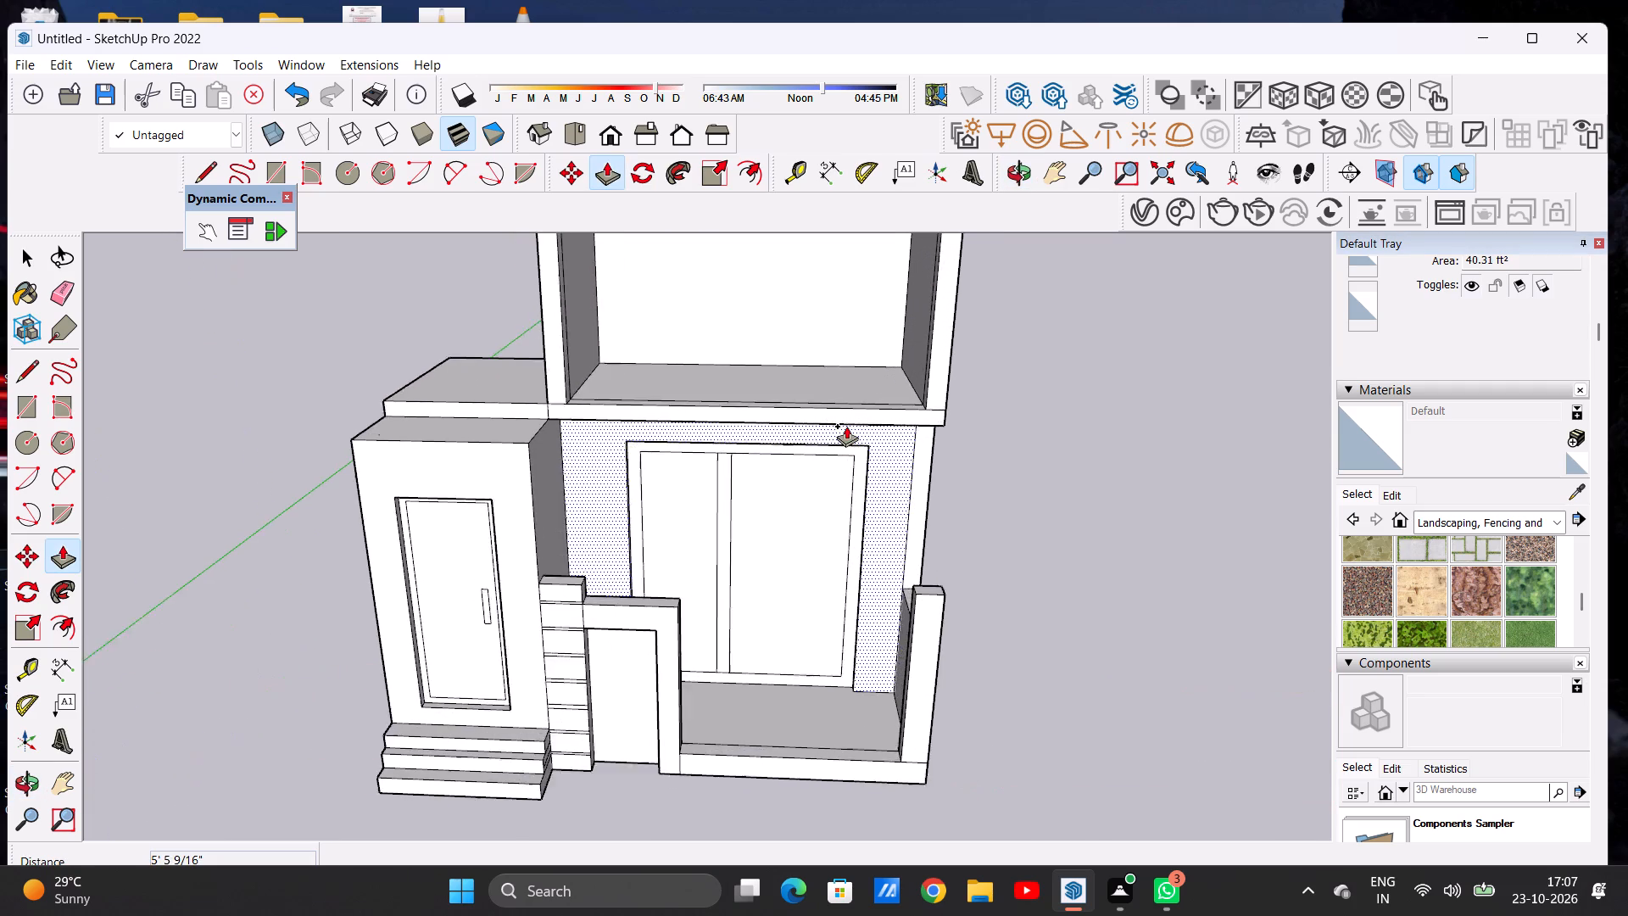
middle_click_drag(849, 445, 851, 606)
scroll(917, 438, "up", 10)
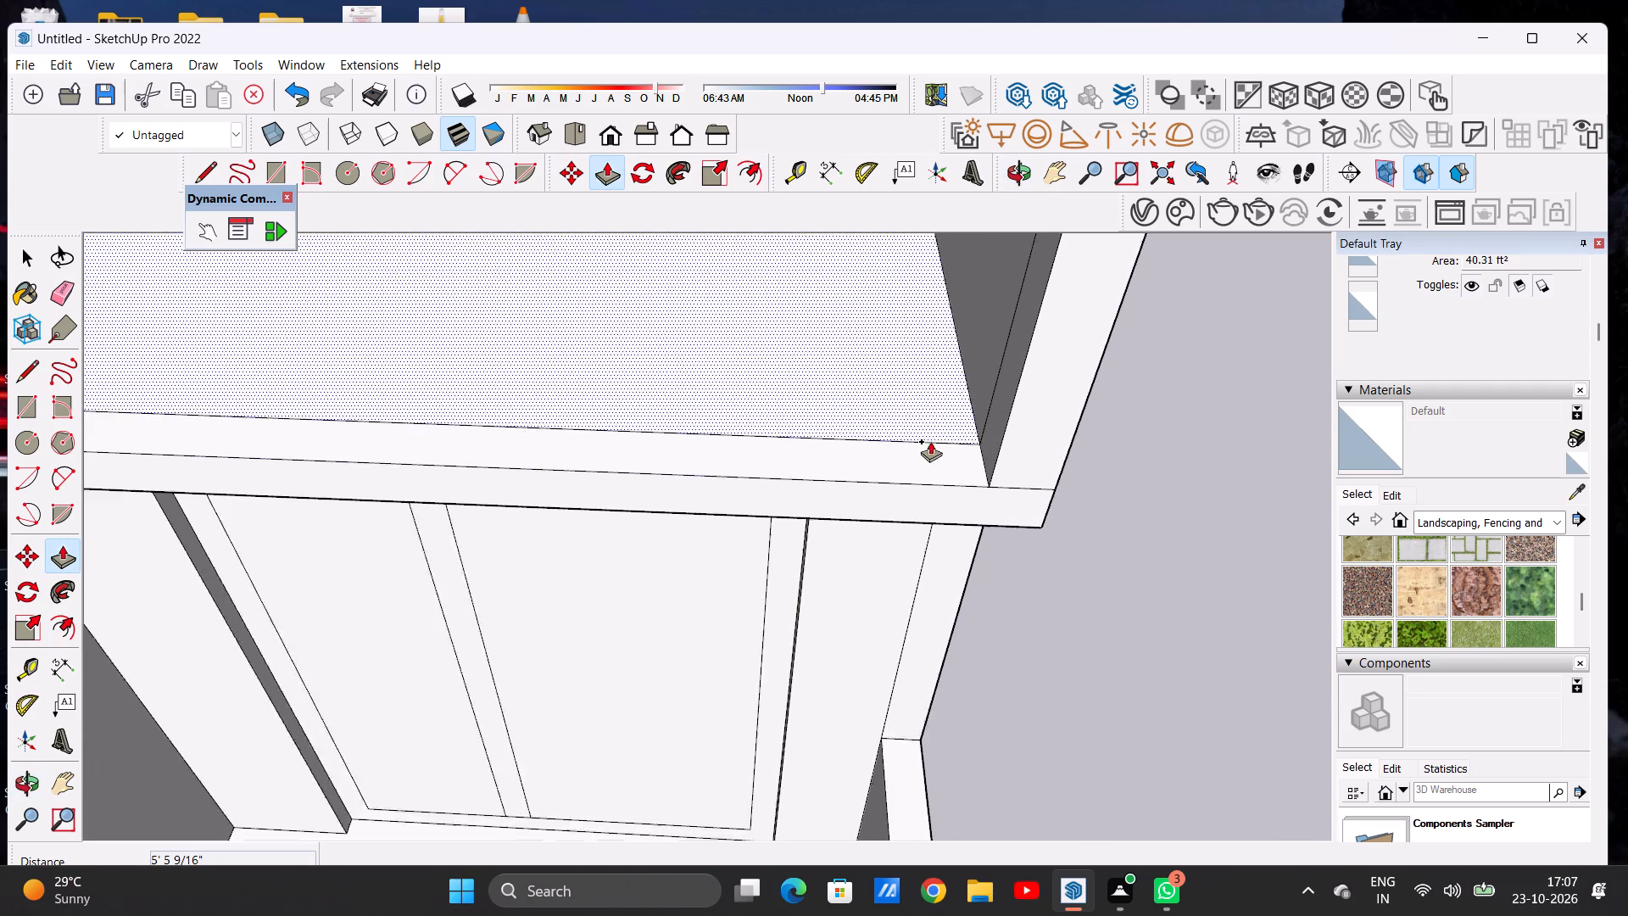
scroll(930, 441, "up", 2)
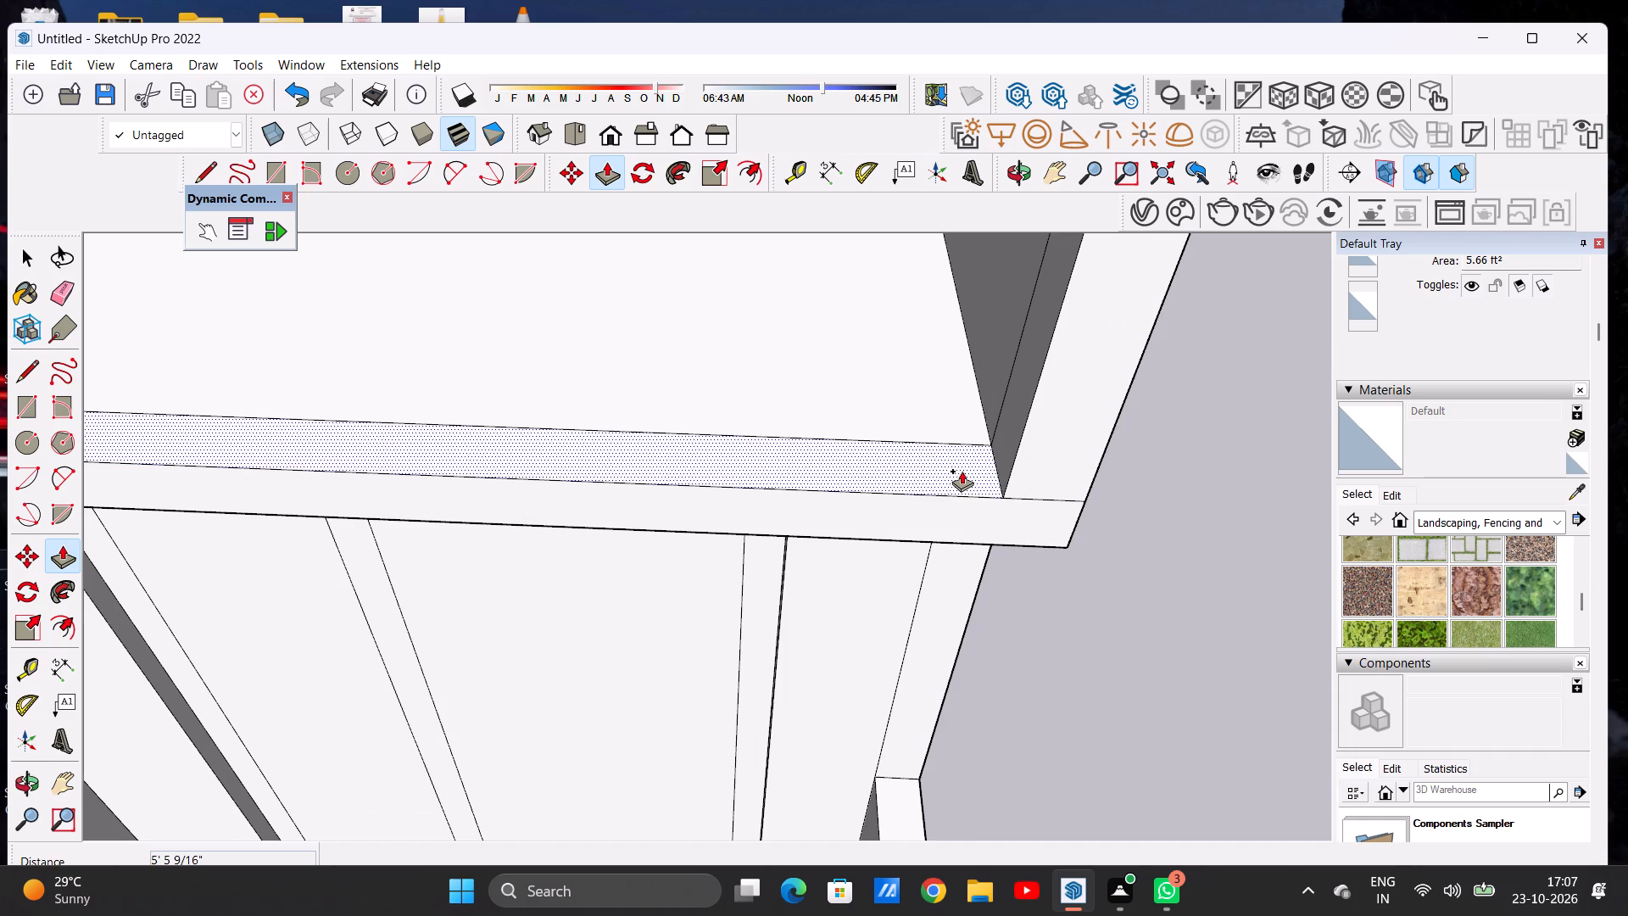
key("space")
type("P")
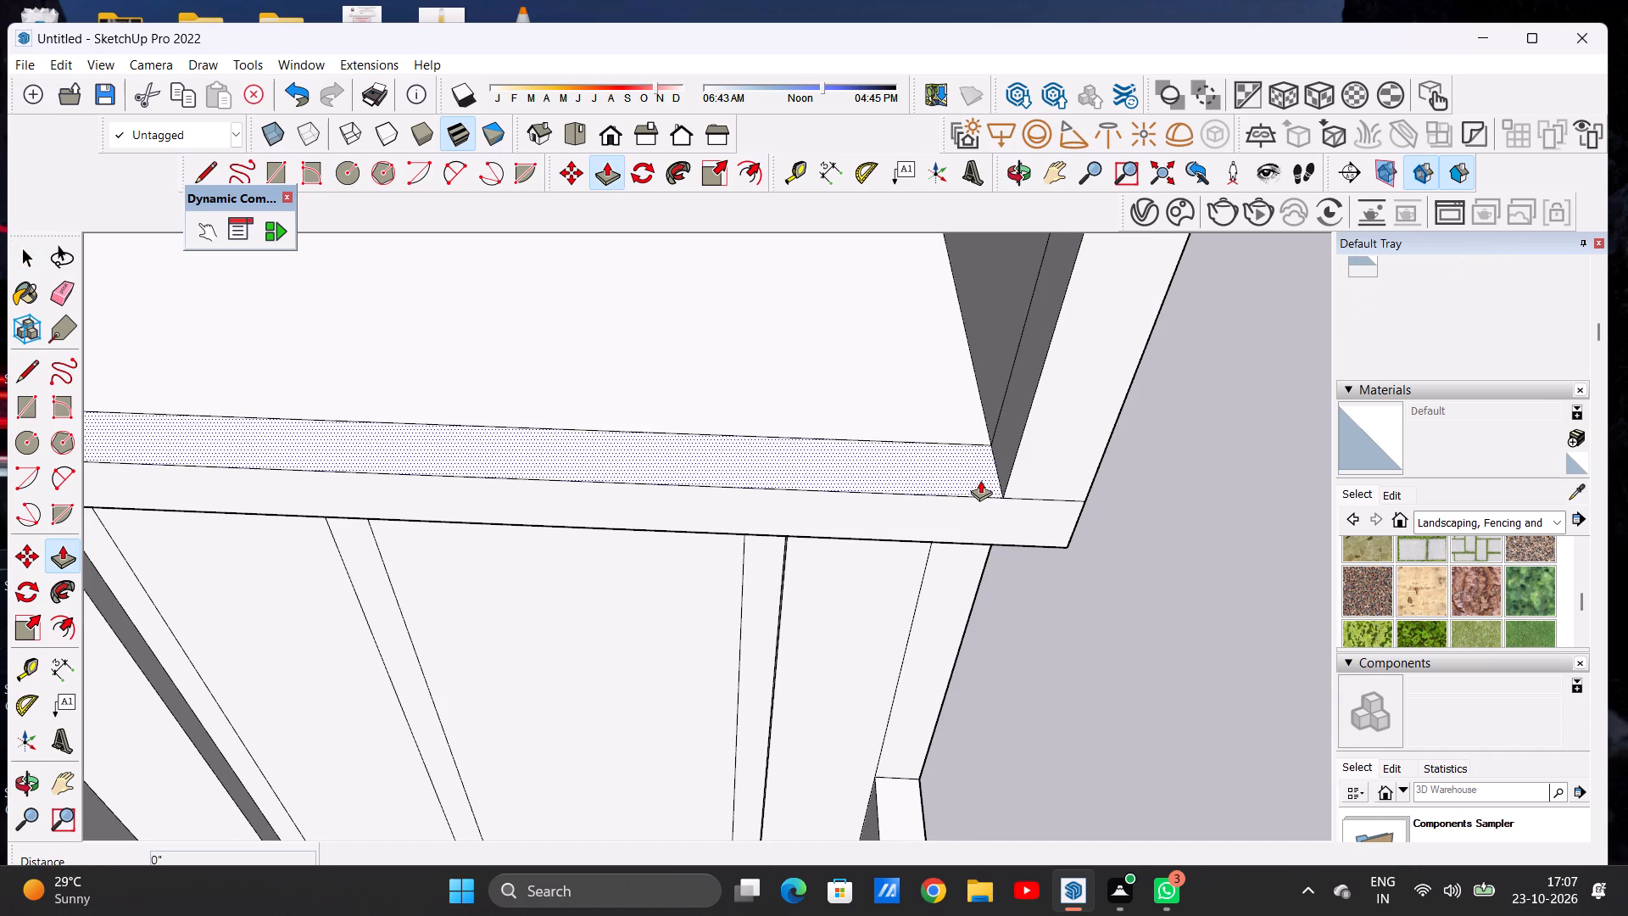
left_click(980, 480)
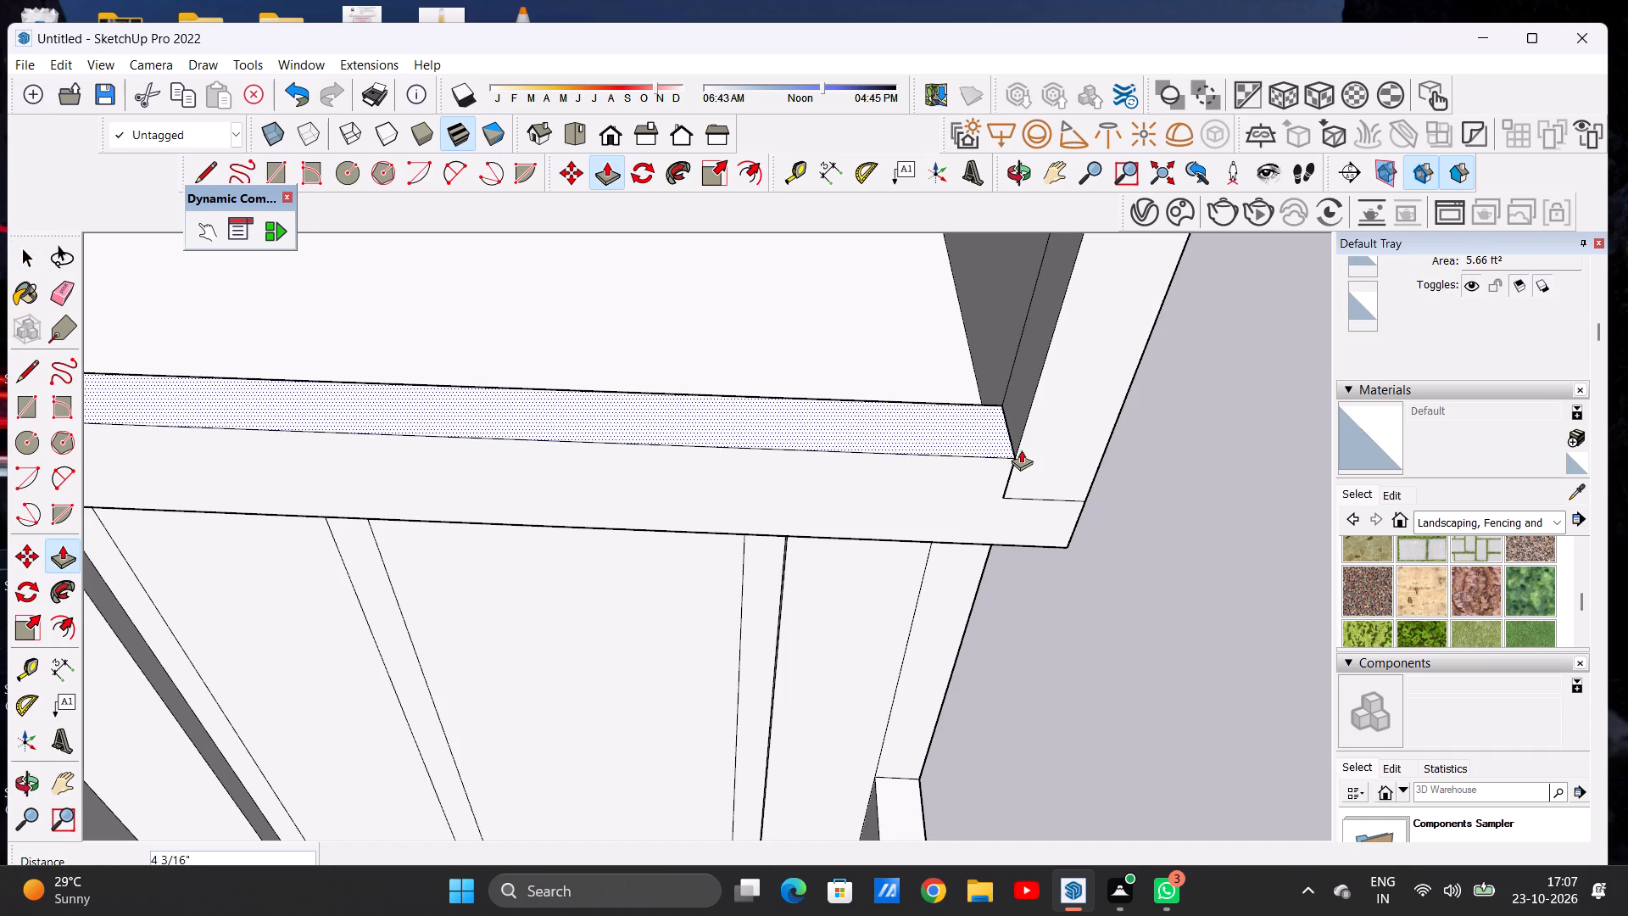
left_click(1021, 450)
key("space")
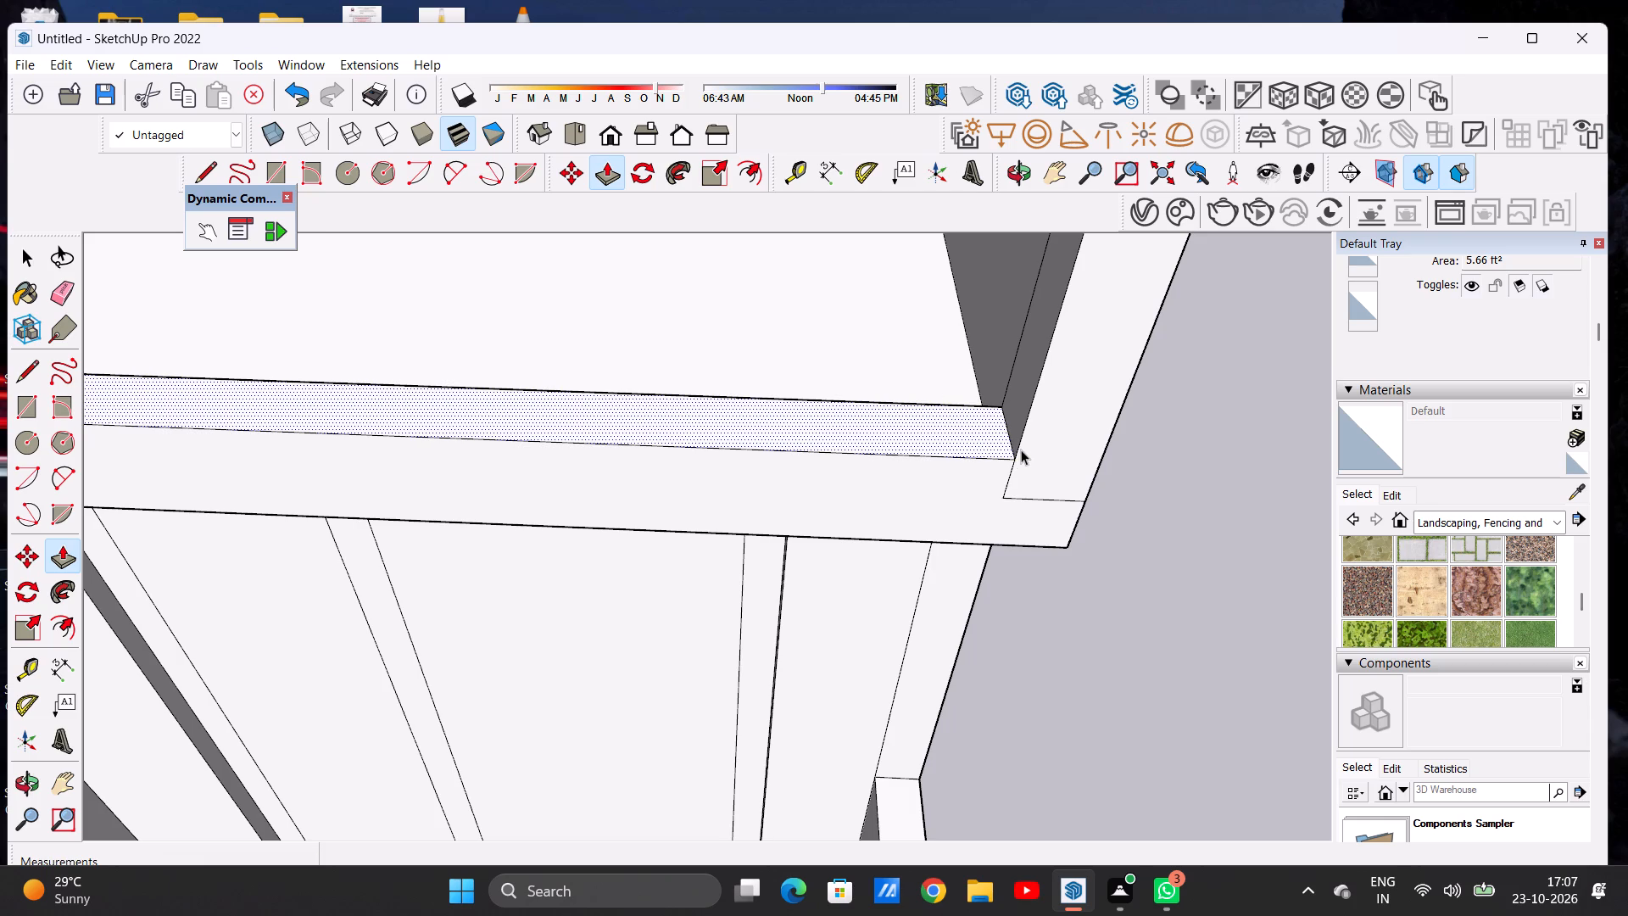
Erase the leftover edge lines where the front strip meets the foot of the first-floor side wall beside the entrance block.
scroll(906, 483, "down", 14)
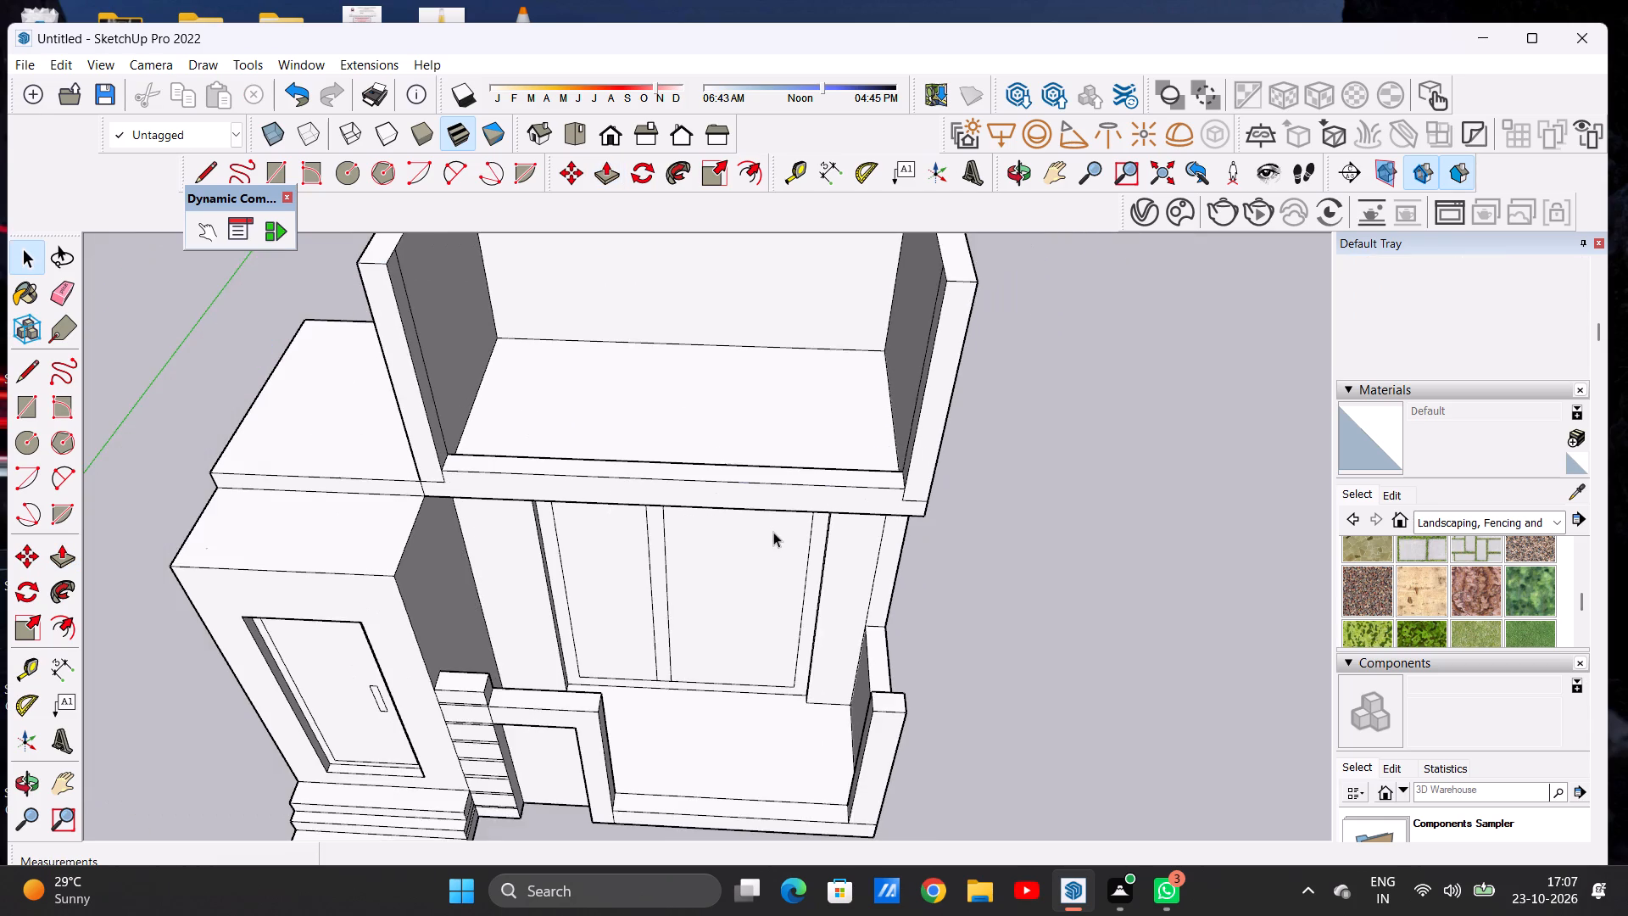
middle_click_drag(777, 538, 776, 343)
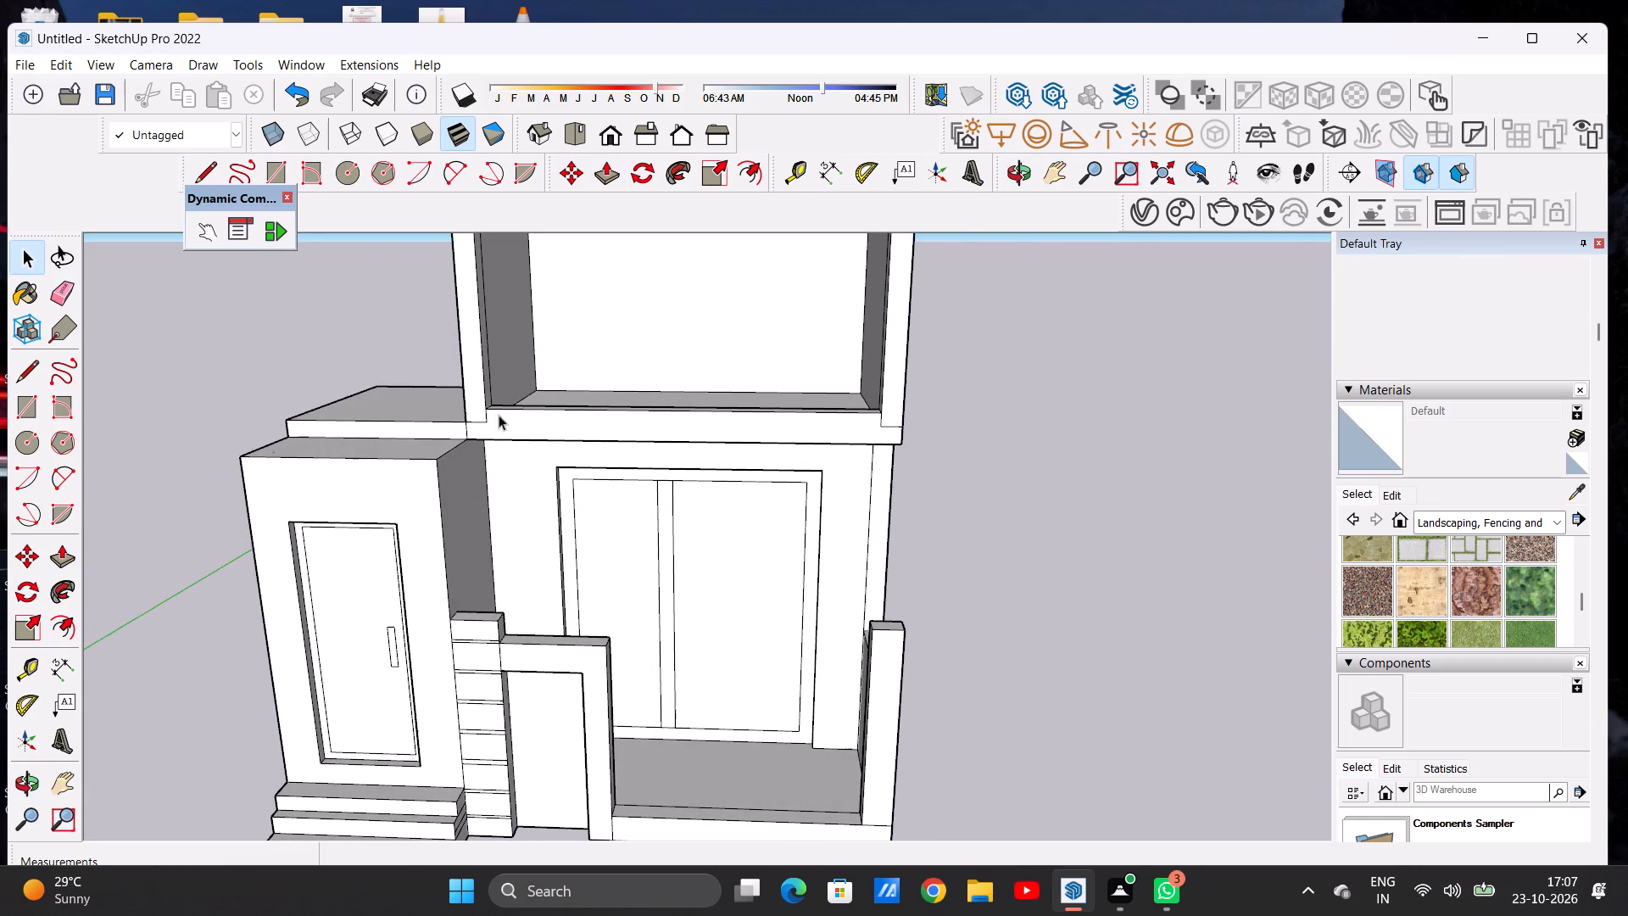
scroll(495, 417, "up", 10)
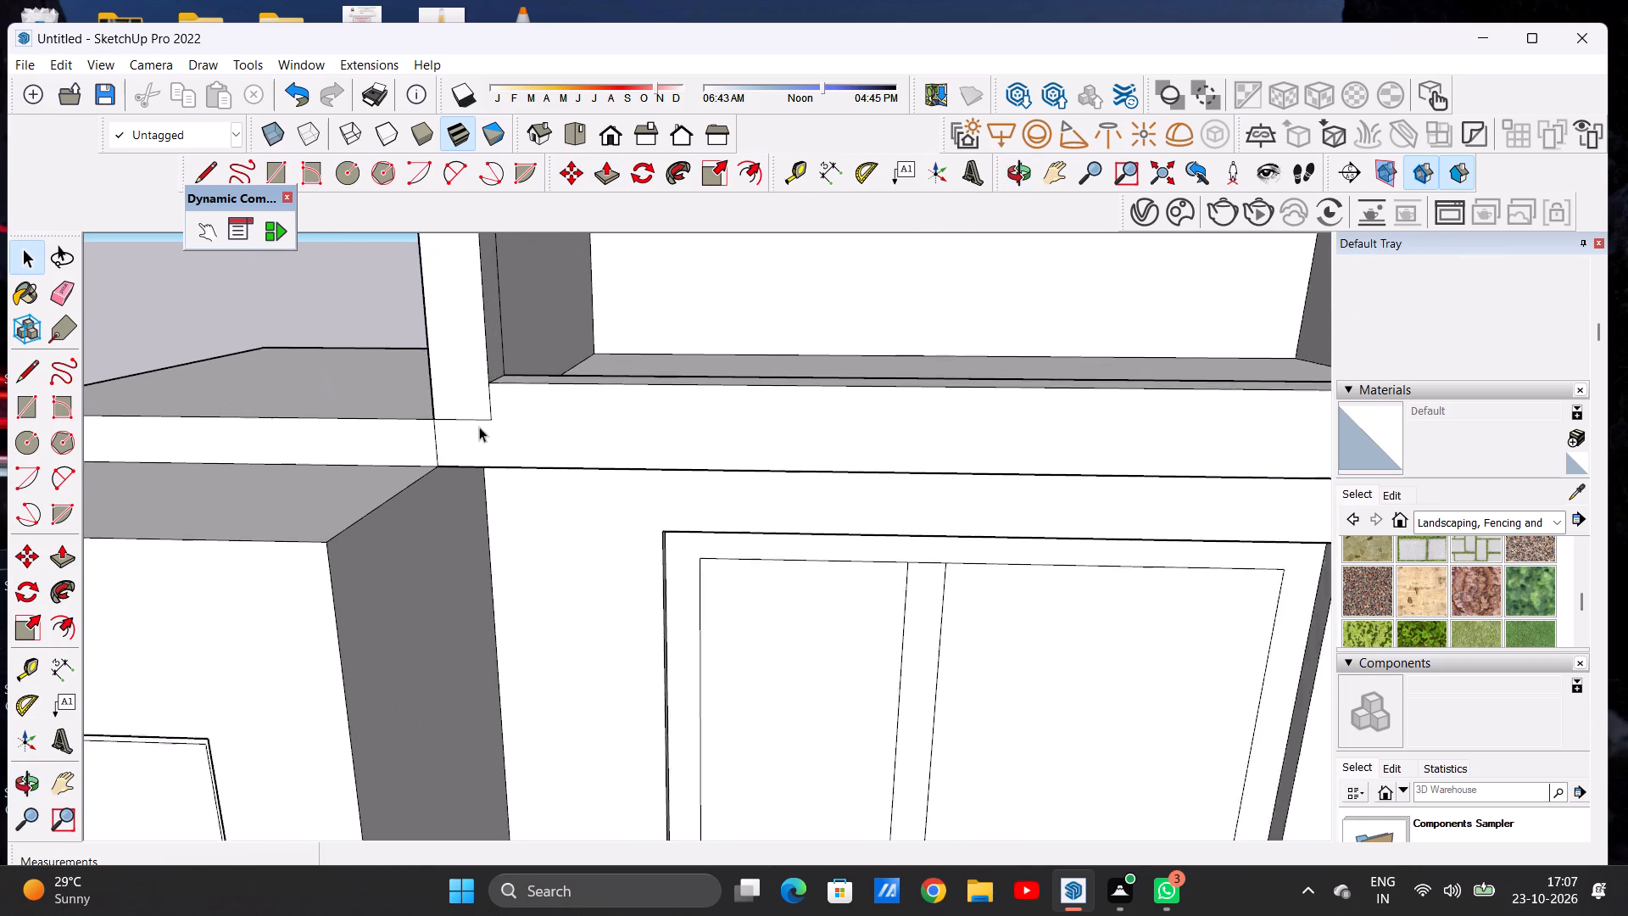
scroll(479, 427, "up", 2)
key("e")
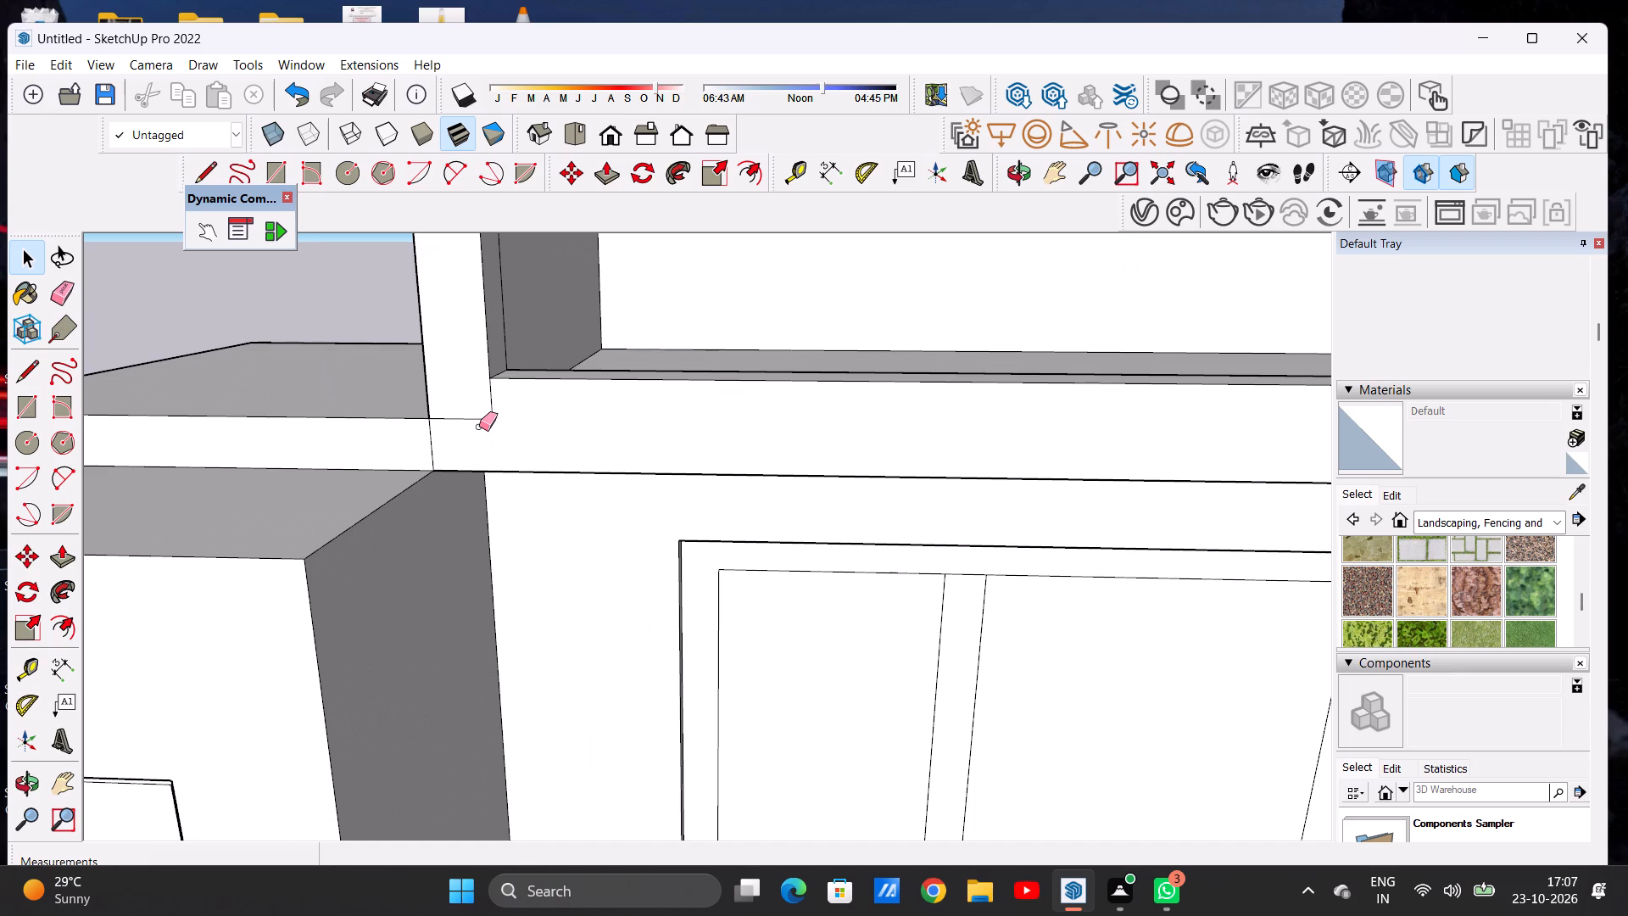
scroll(479, 427, "up", 3)
left_click(505, 394)
left_click_drag(507, 394, 484, 400)
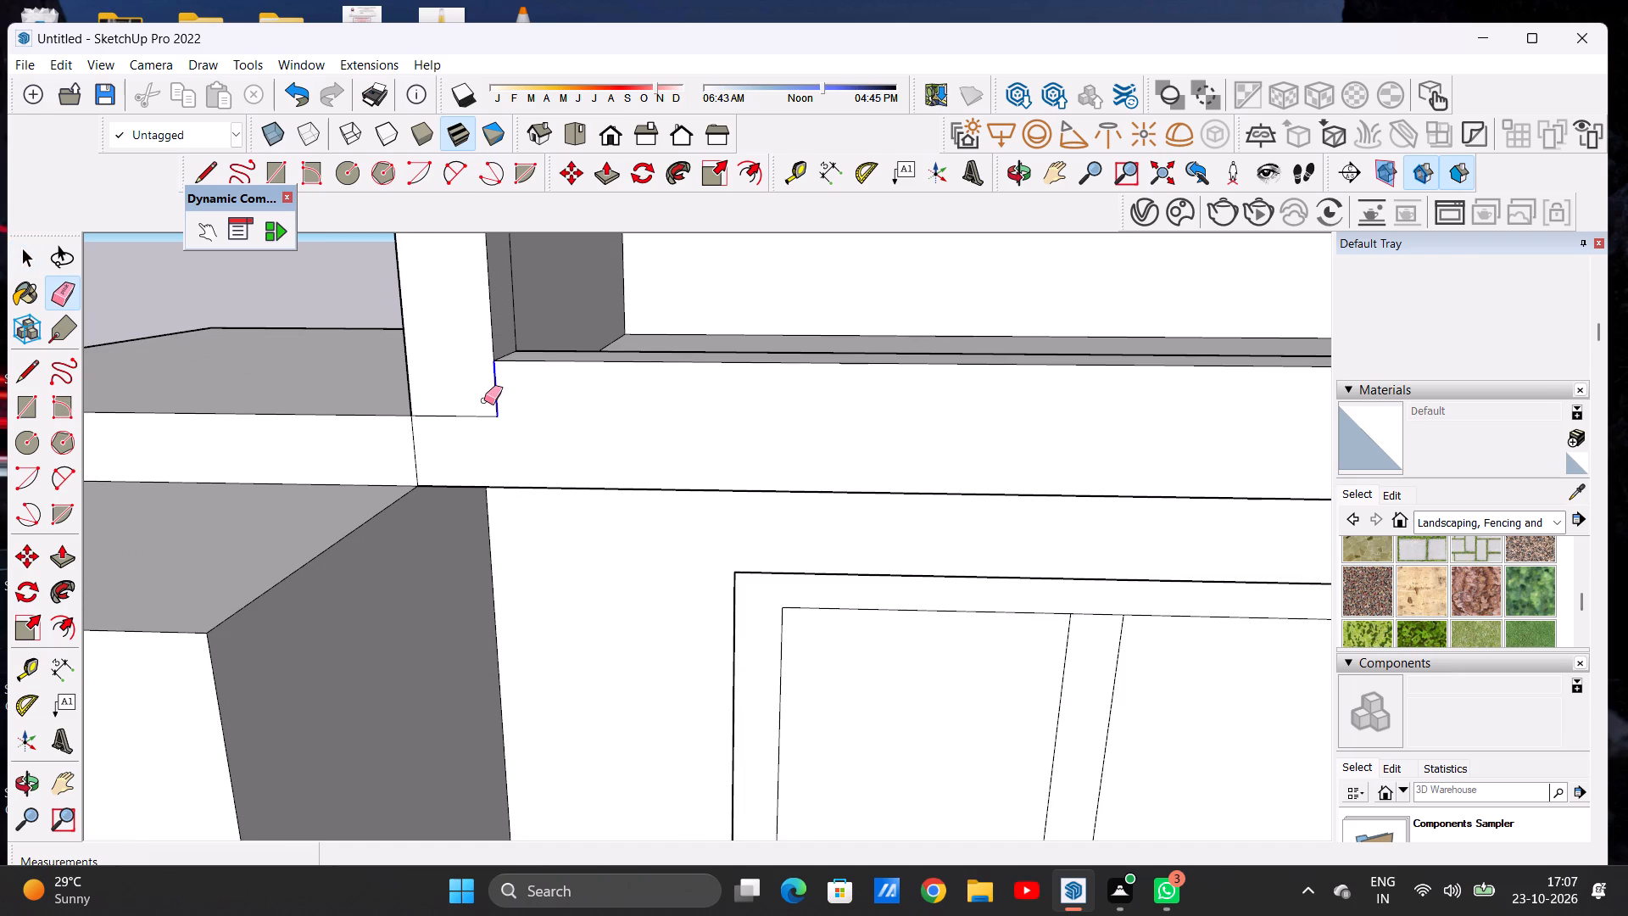
left_click_drag(484, 400, 486, 427)
scroll(486, 427, "down", 17)
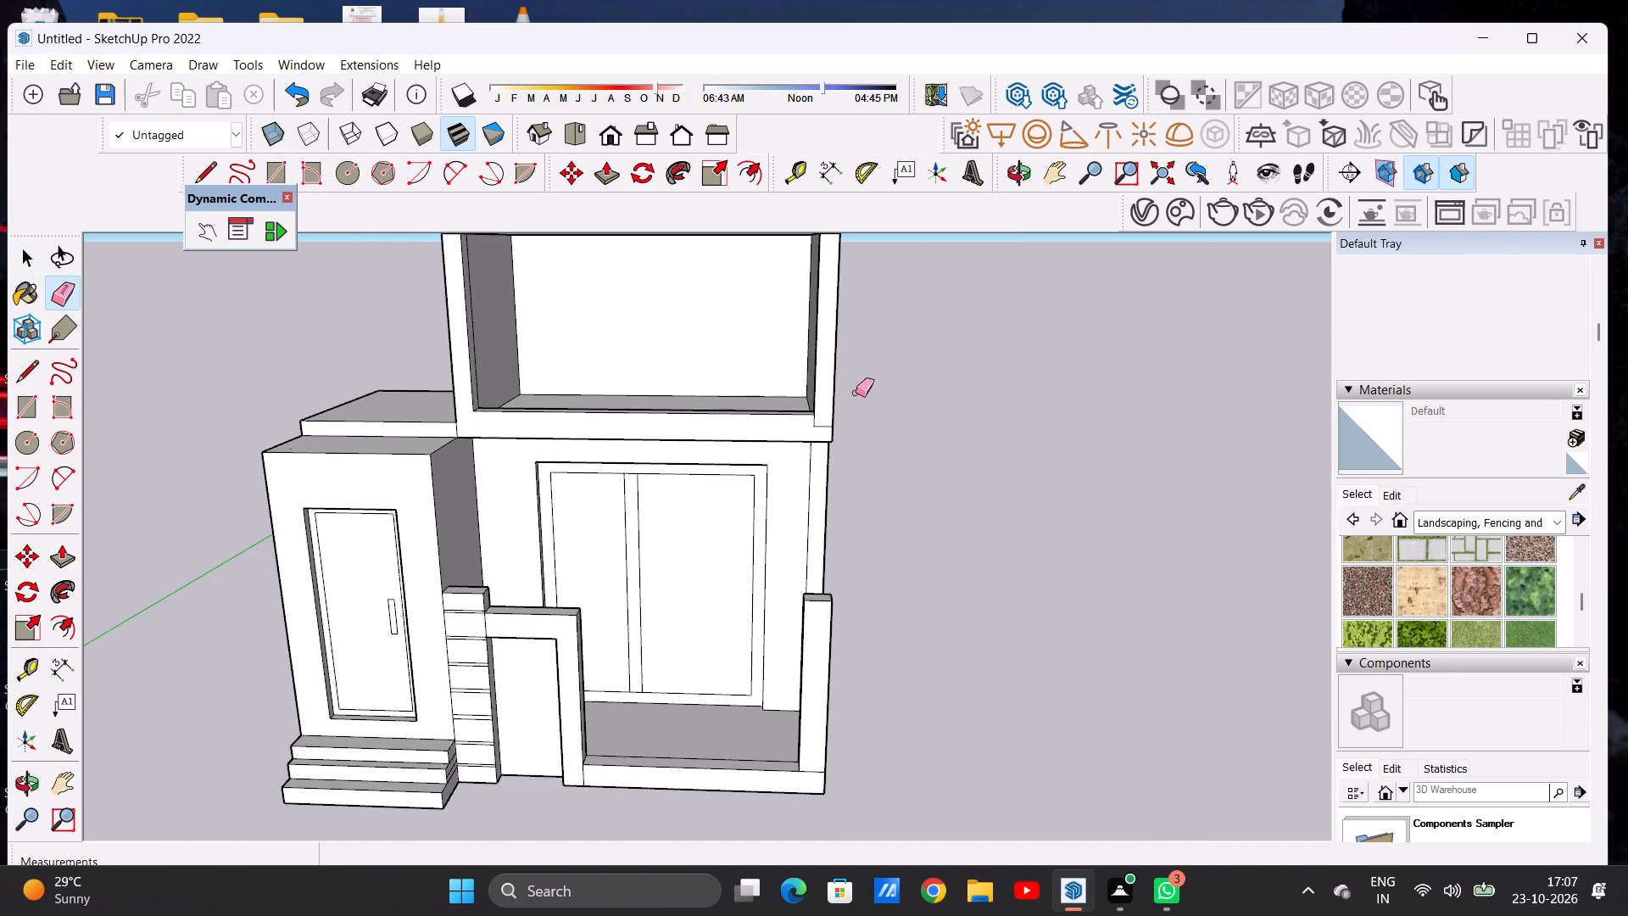
Erase the leftover edge lines where the front strip meets the foot of the first-floor side wall farther from the entrance block.
scroll(801, 454, "up", 6)
scroll(852, 388, "up", 5)
scroll(858, 380, "down", 1)
scroll(858, 380, "up", 6)
left_click_drag(793, 387, 826, 380)
left_click_drag(825, 386, 828, 416)
scroll(814, 417, "down", 20)
scroll(814, 417, "down", 8)
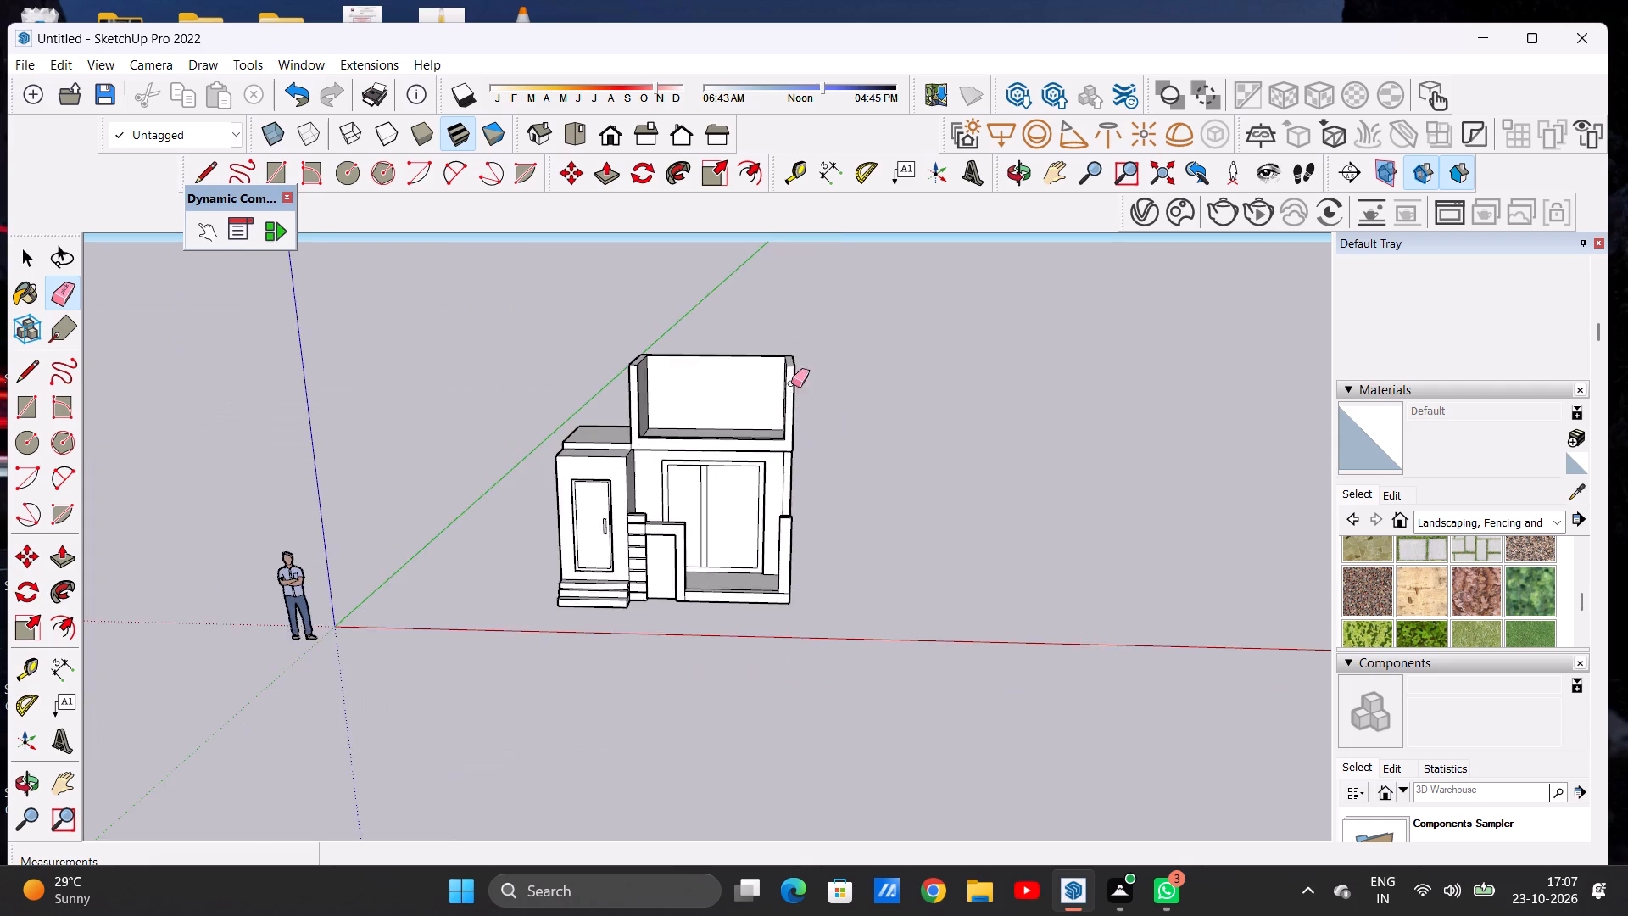
scroll(795, 371, "up", 8)
key("space")
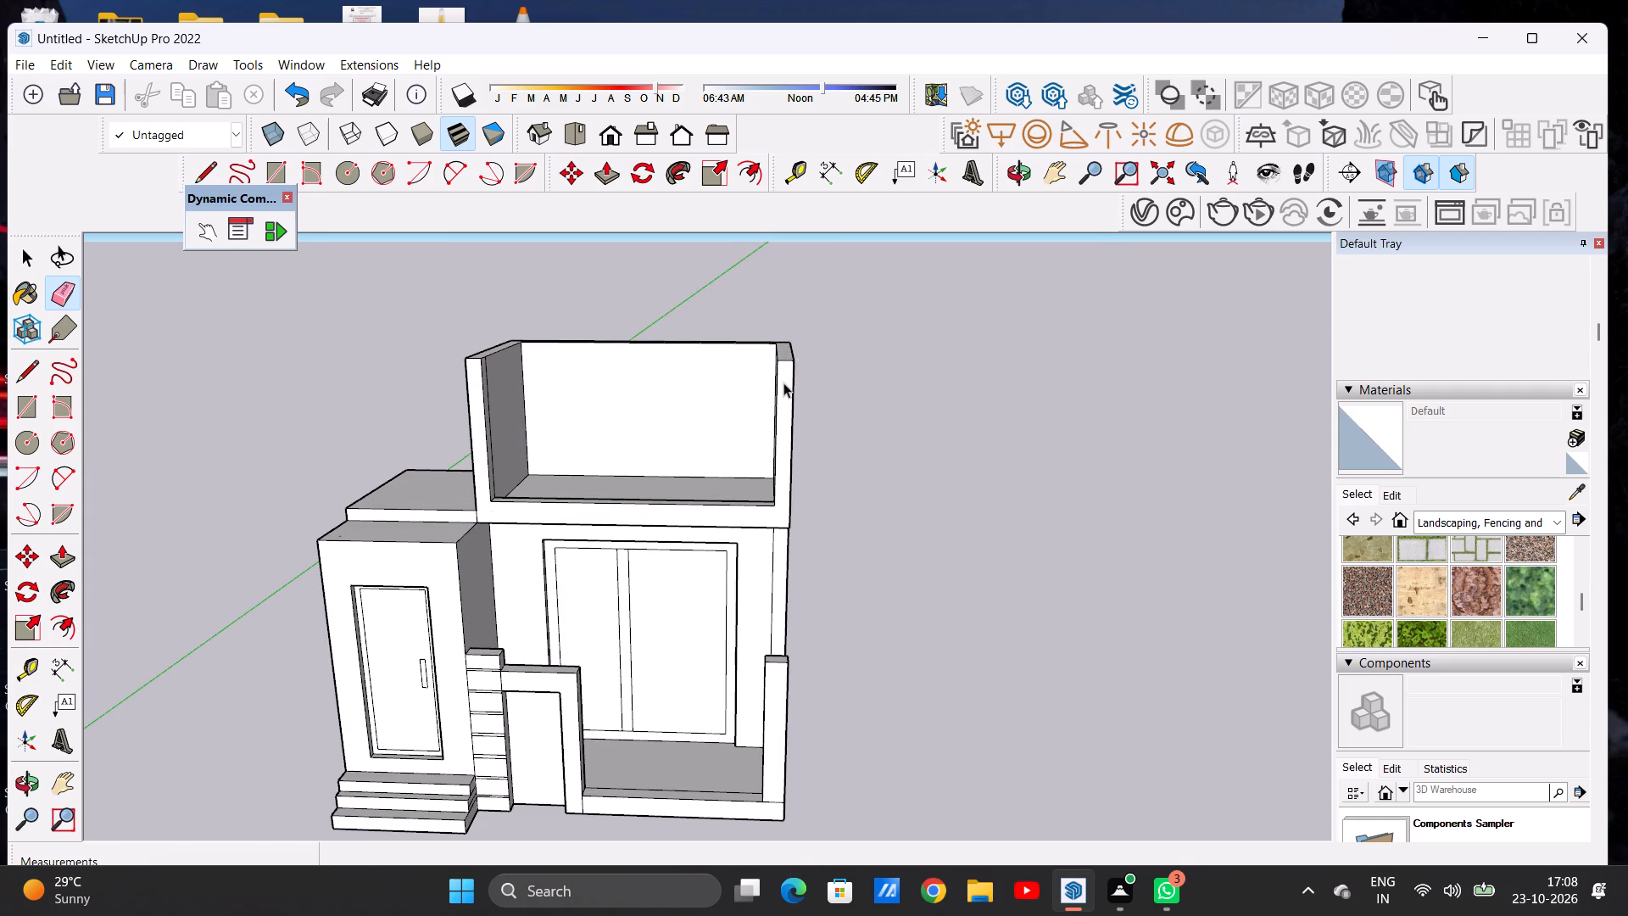
Push/Pull the front face of the slab over the entrance block forward about 2' 5 7/16", flush with the block's front wall.
scroll(692, 440, "down", 4)
middle_click_drag(645, 464, 657, 433)
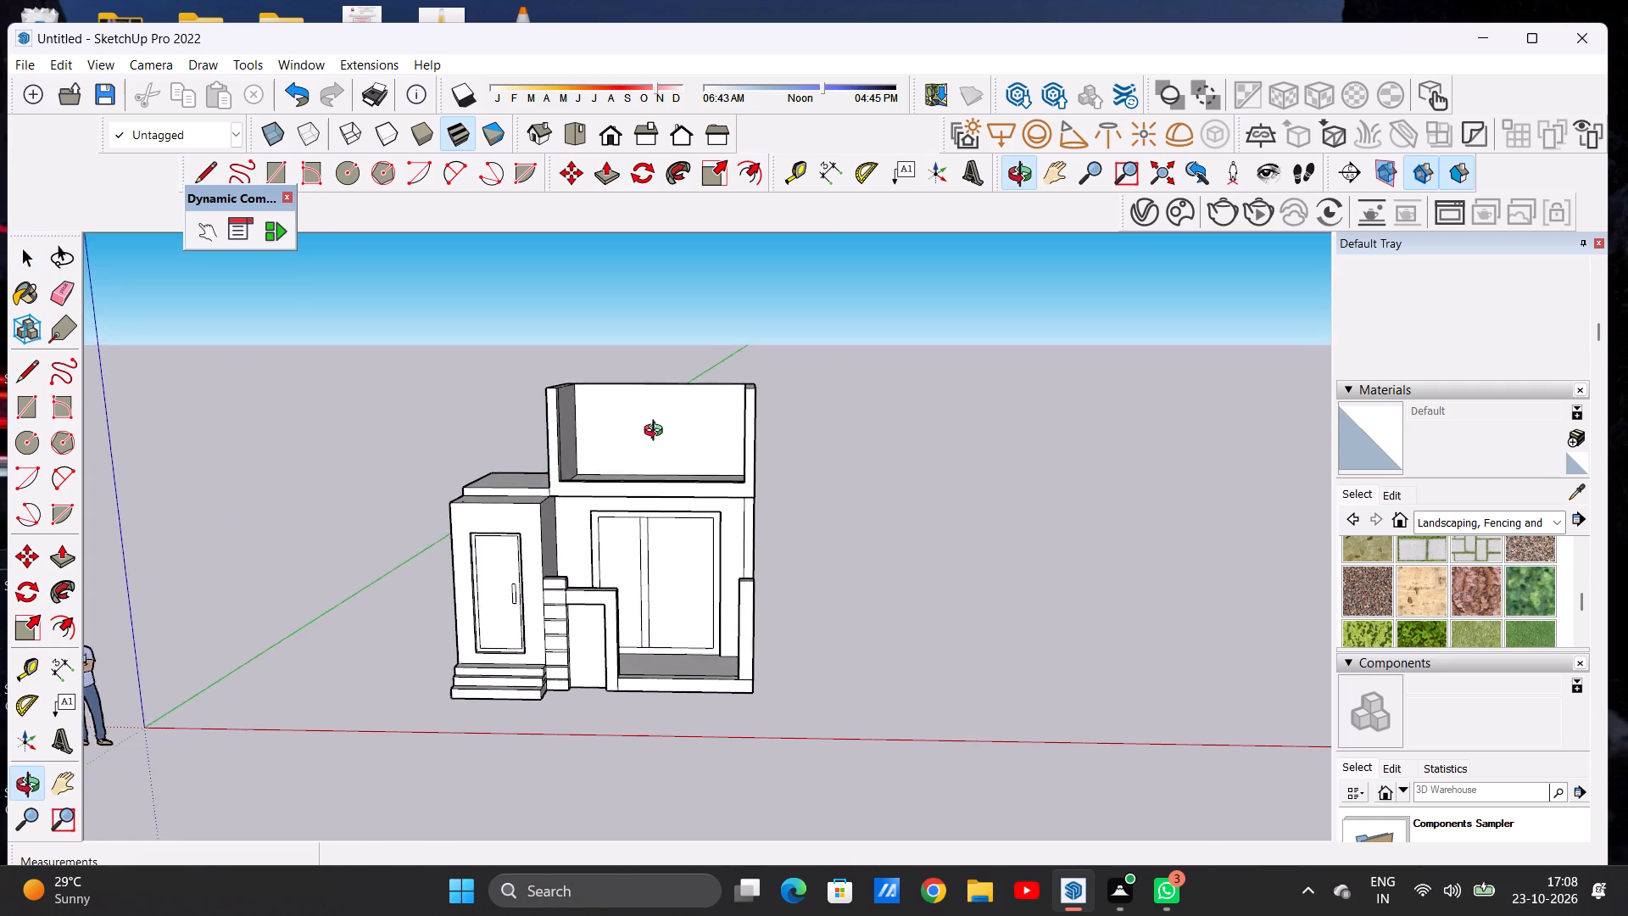
middle_click_drag(657, 433, 658, 583)
middle_click_drag(702, 462, 415, 433)
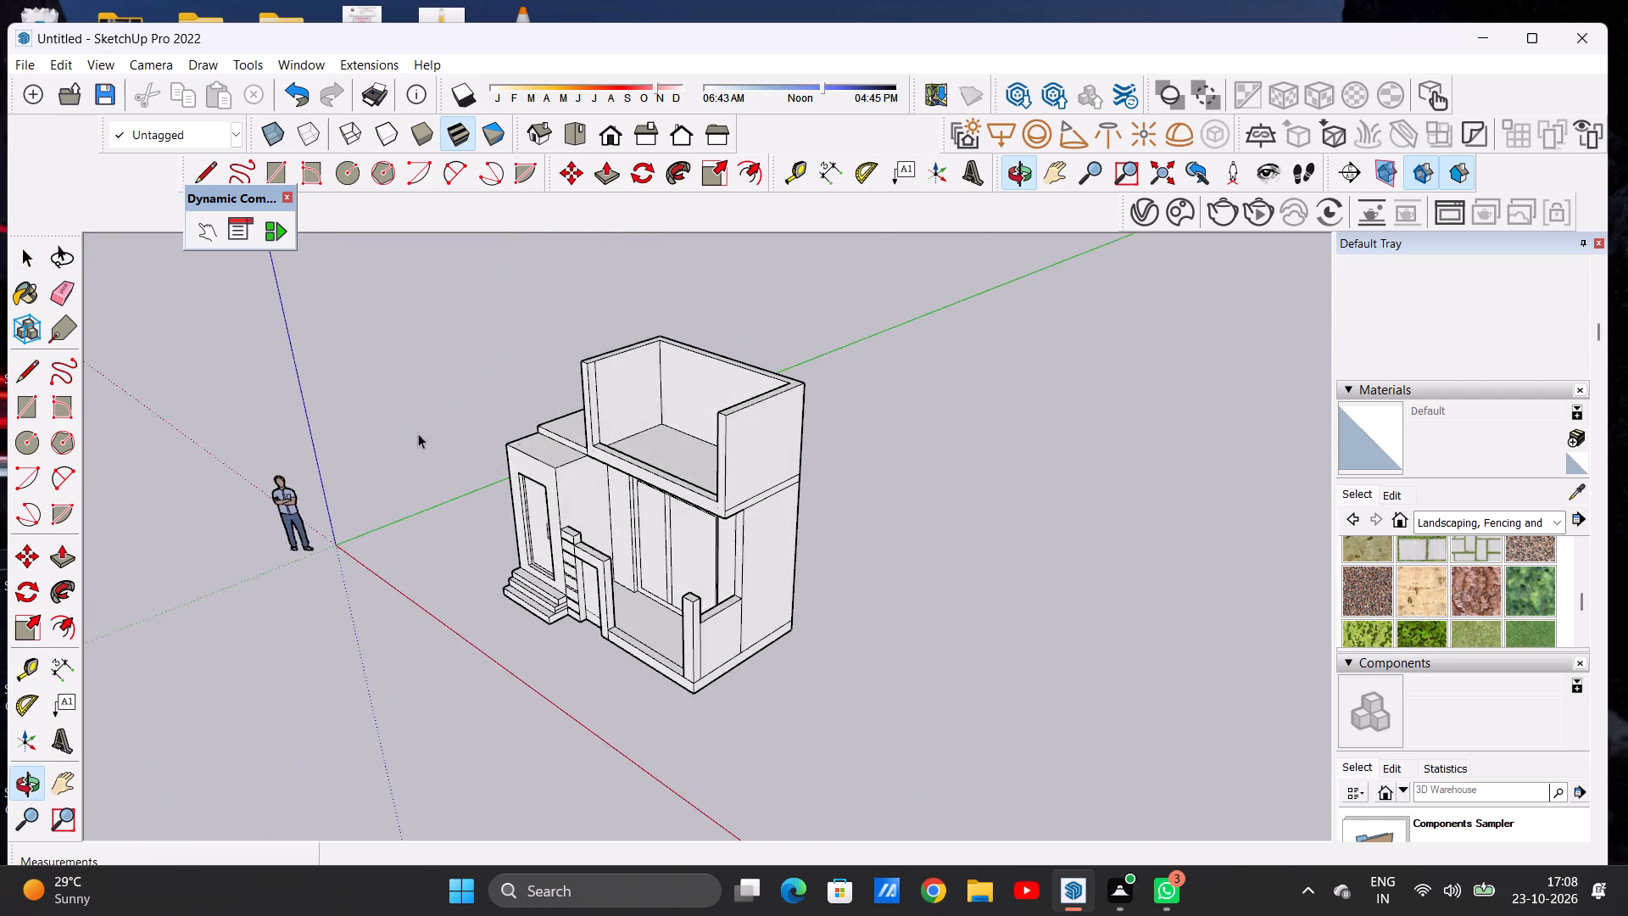
middle_click_drag(425, 436, 738, 483)
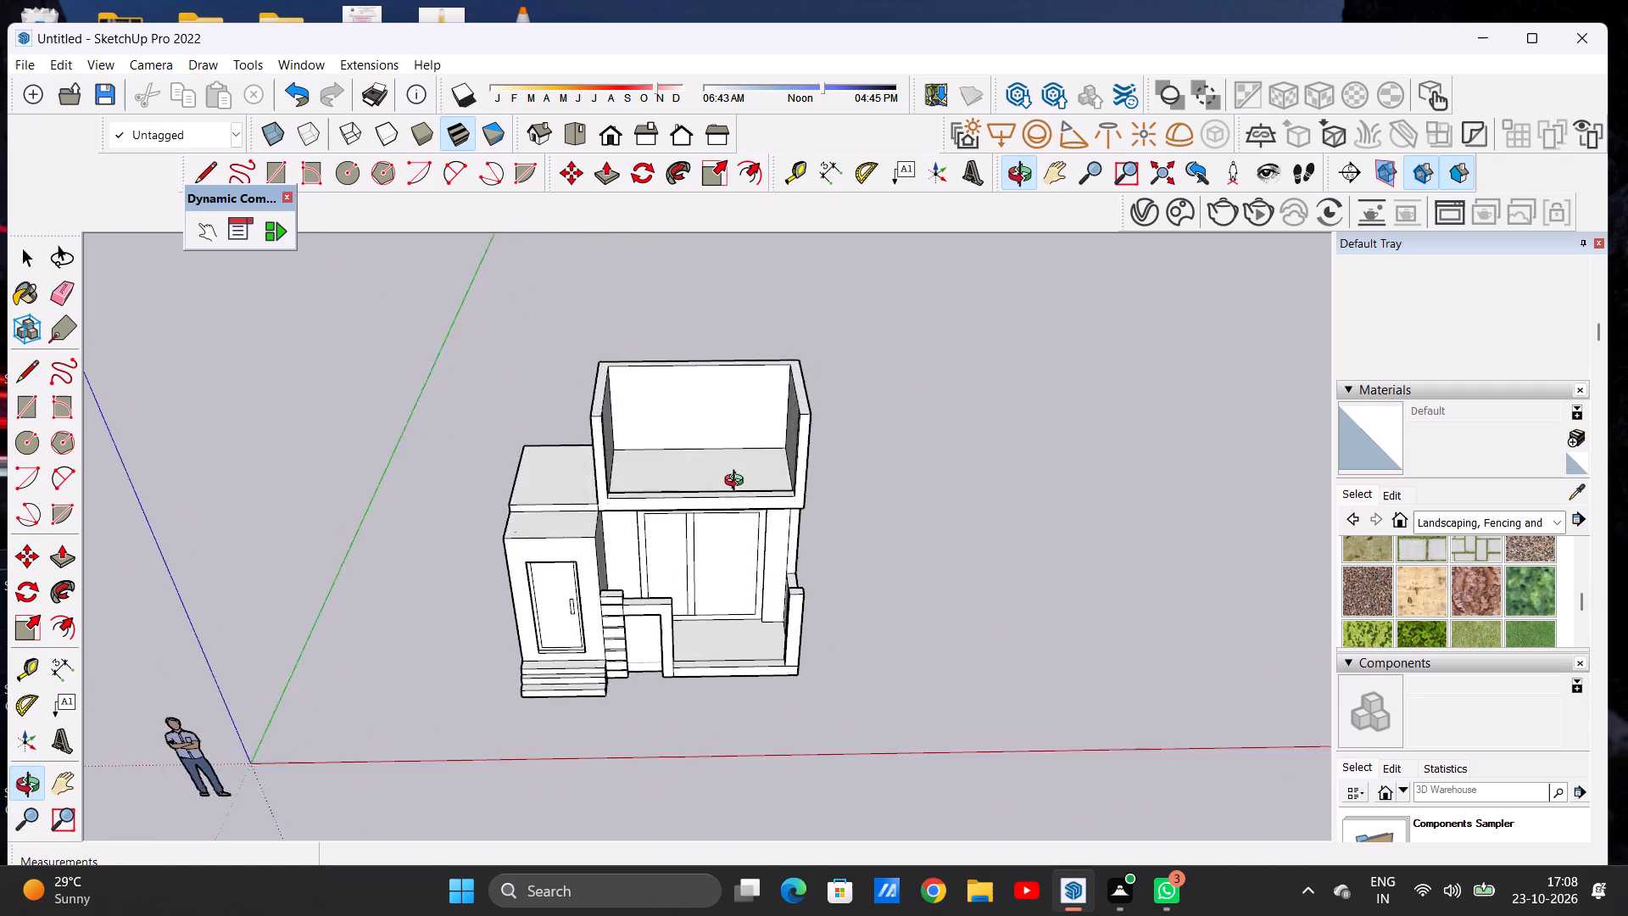
middle_click_drag(738, 483, 816, 455)
scroll(587, 533, "up", 8)
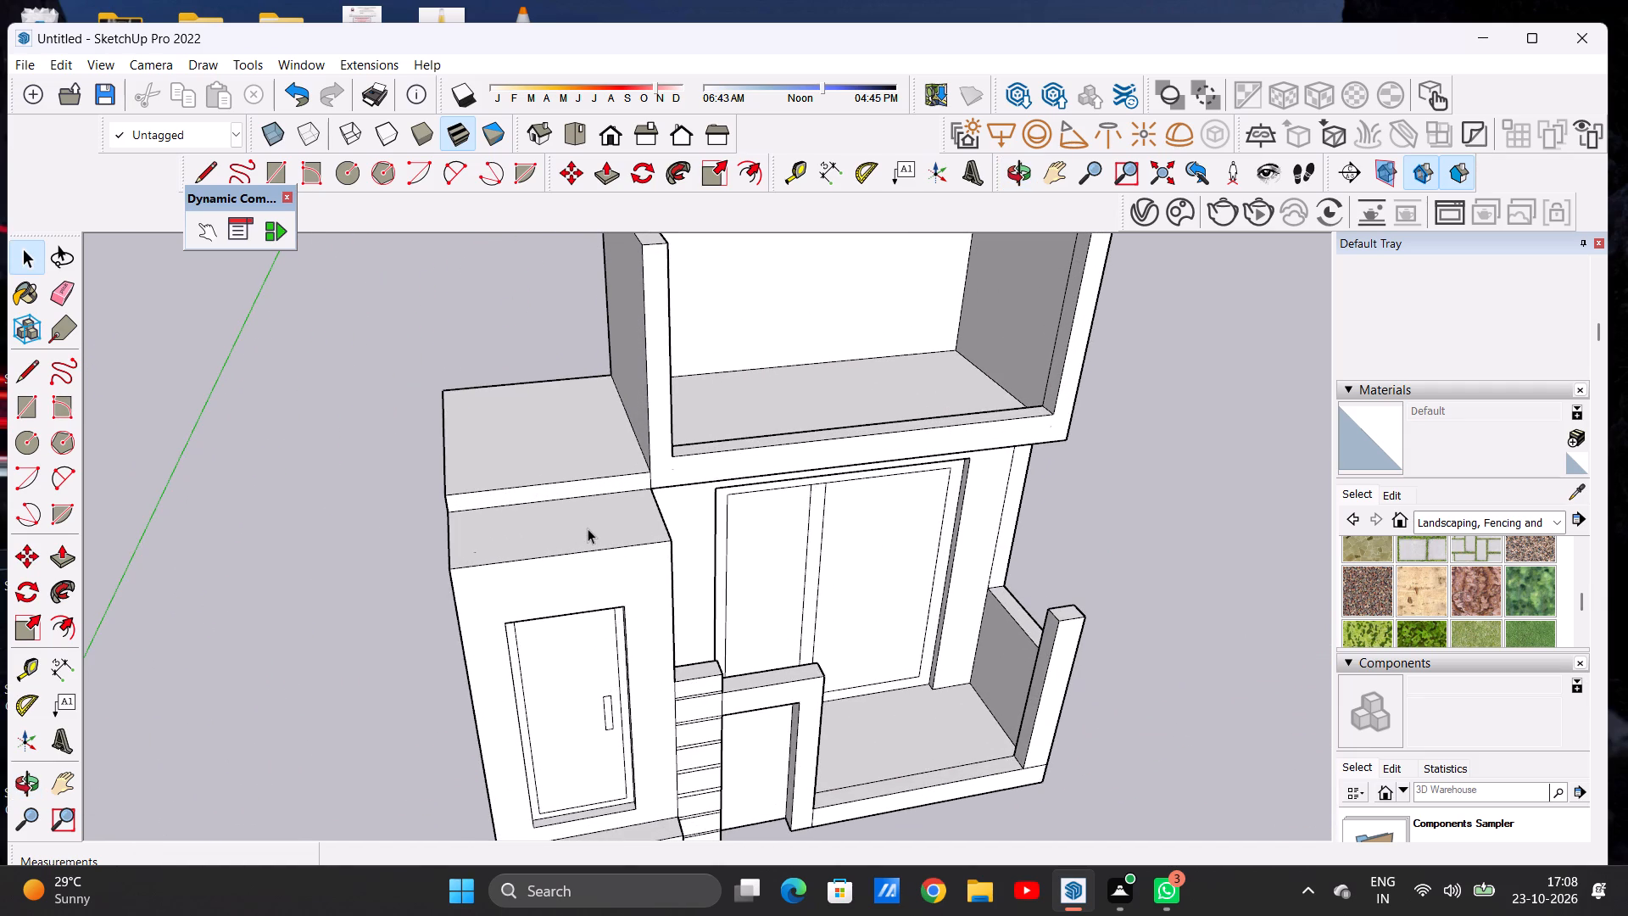
scroll(611, 550, "down", 4)
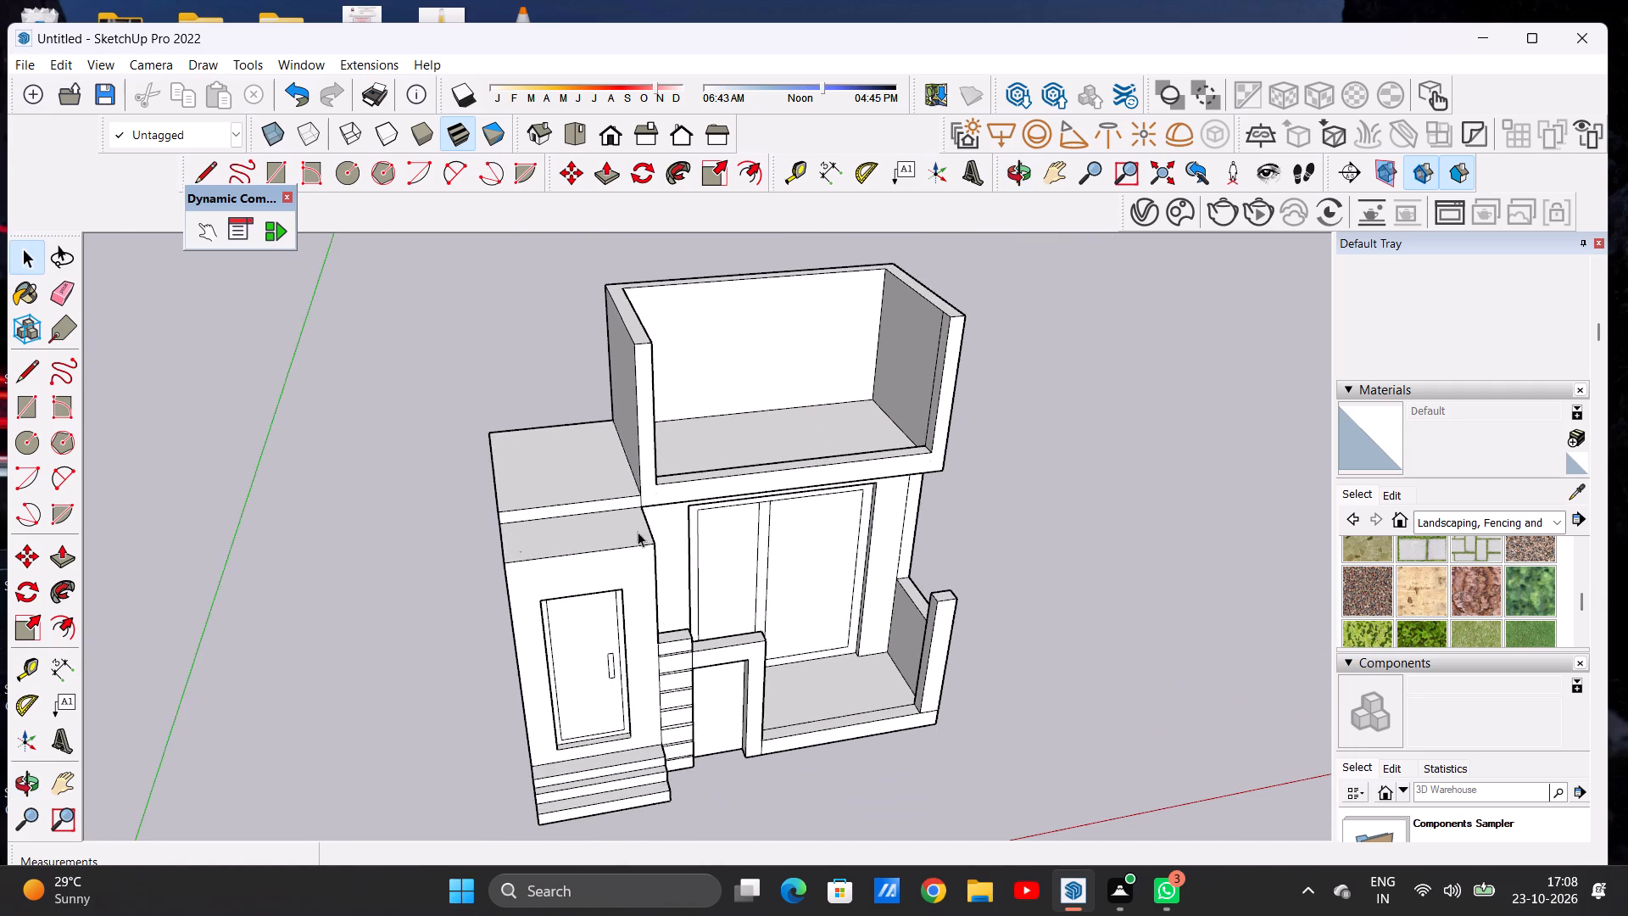
middle_click_drag(628, 525, 471, 438)
scroll(555, 478, "up", 6)
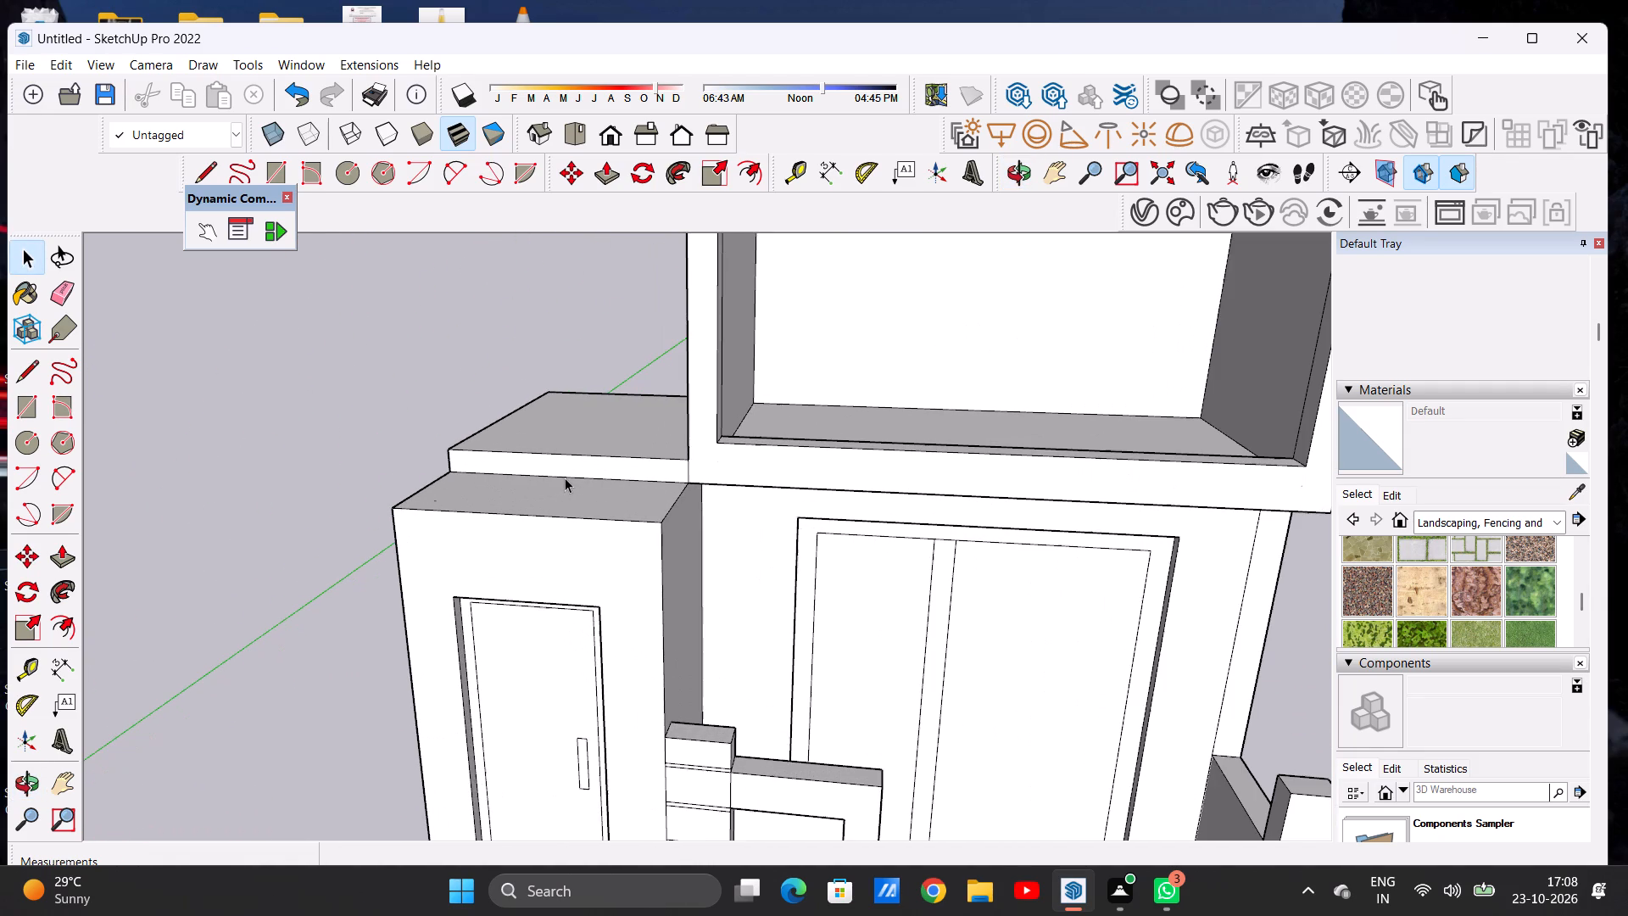
key("p")
scroll(629, 478, "up", 5)
left_click(658, 464)
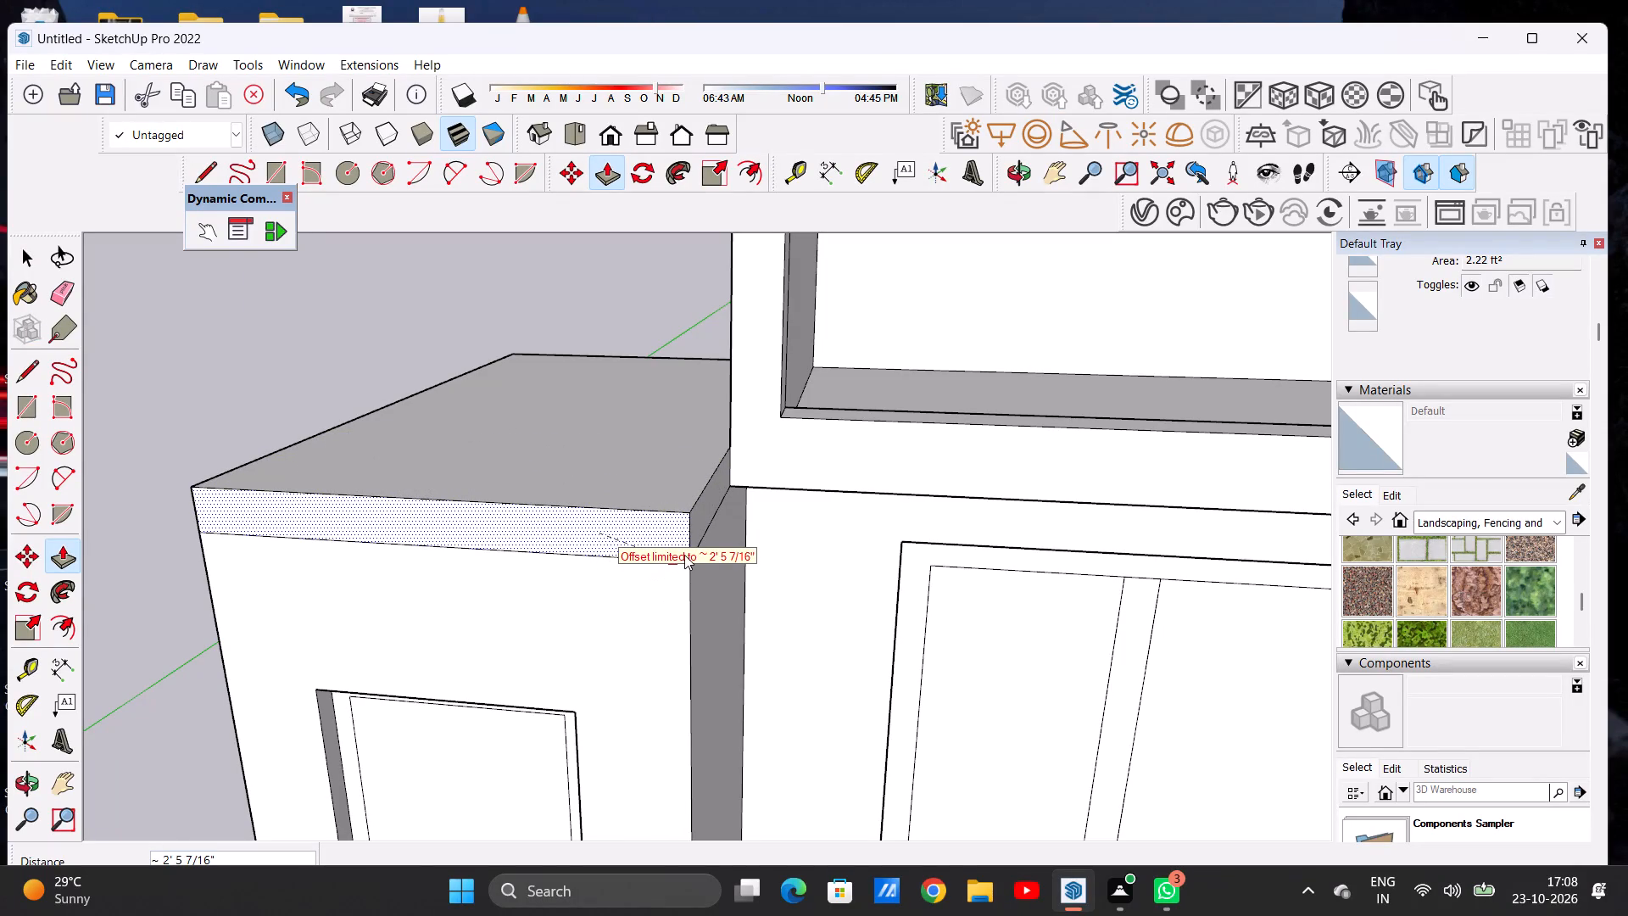
left_click(693, 557)
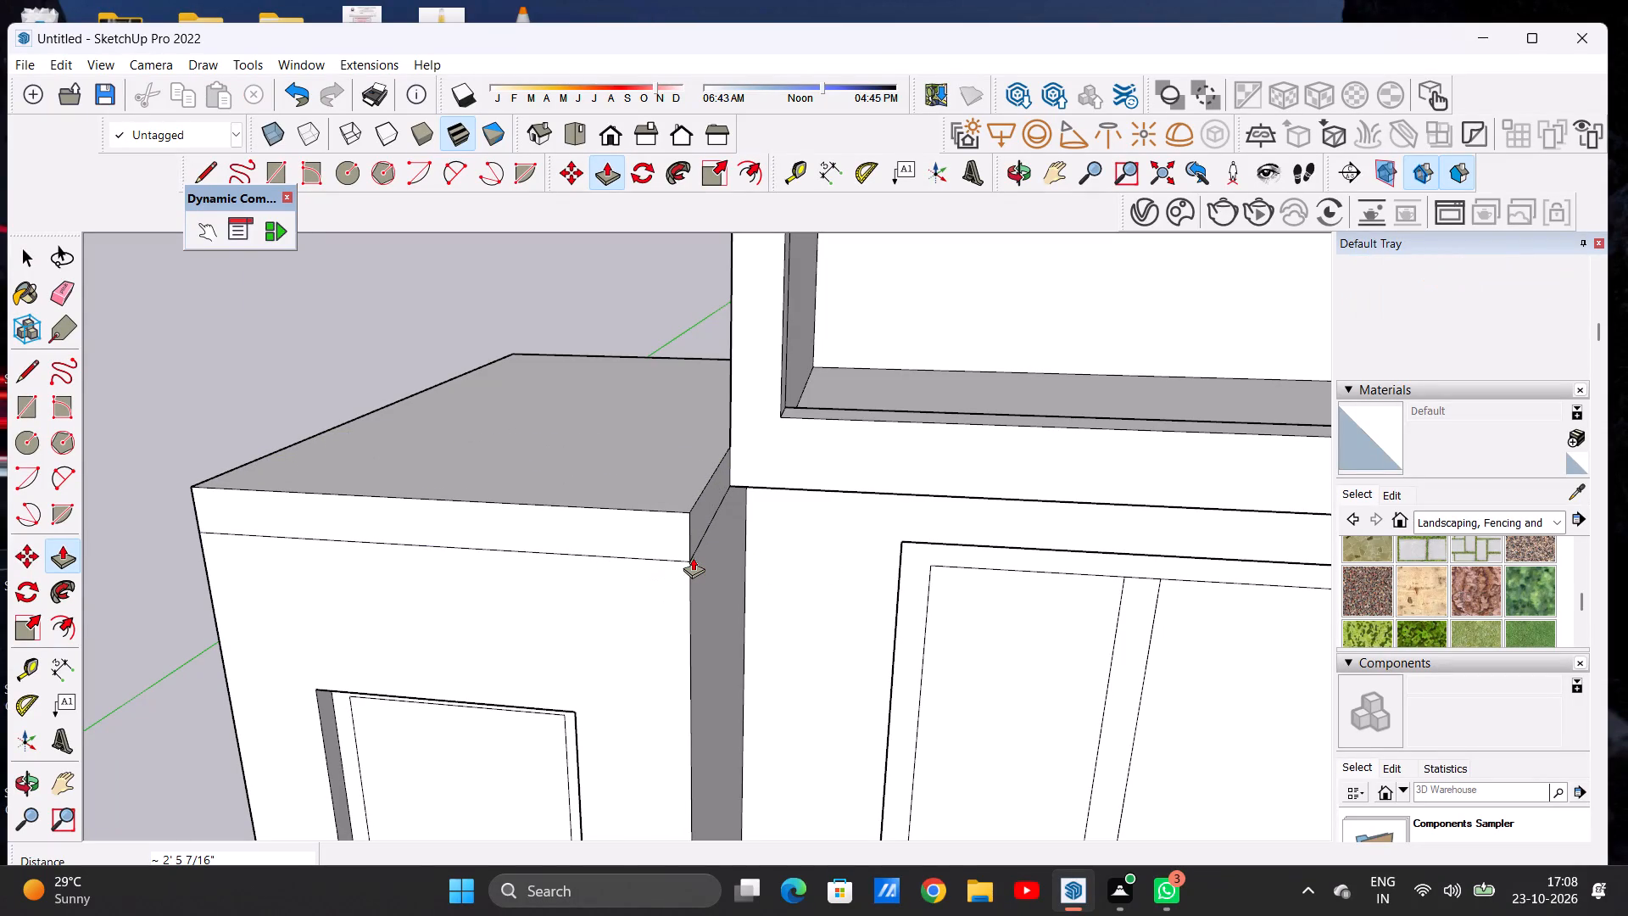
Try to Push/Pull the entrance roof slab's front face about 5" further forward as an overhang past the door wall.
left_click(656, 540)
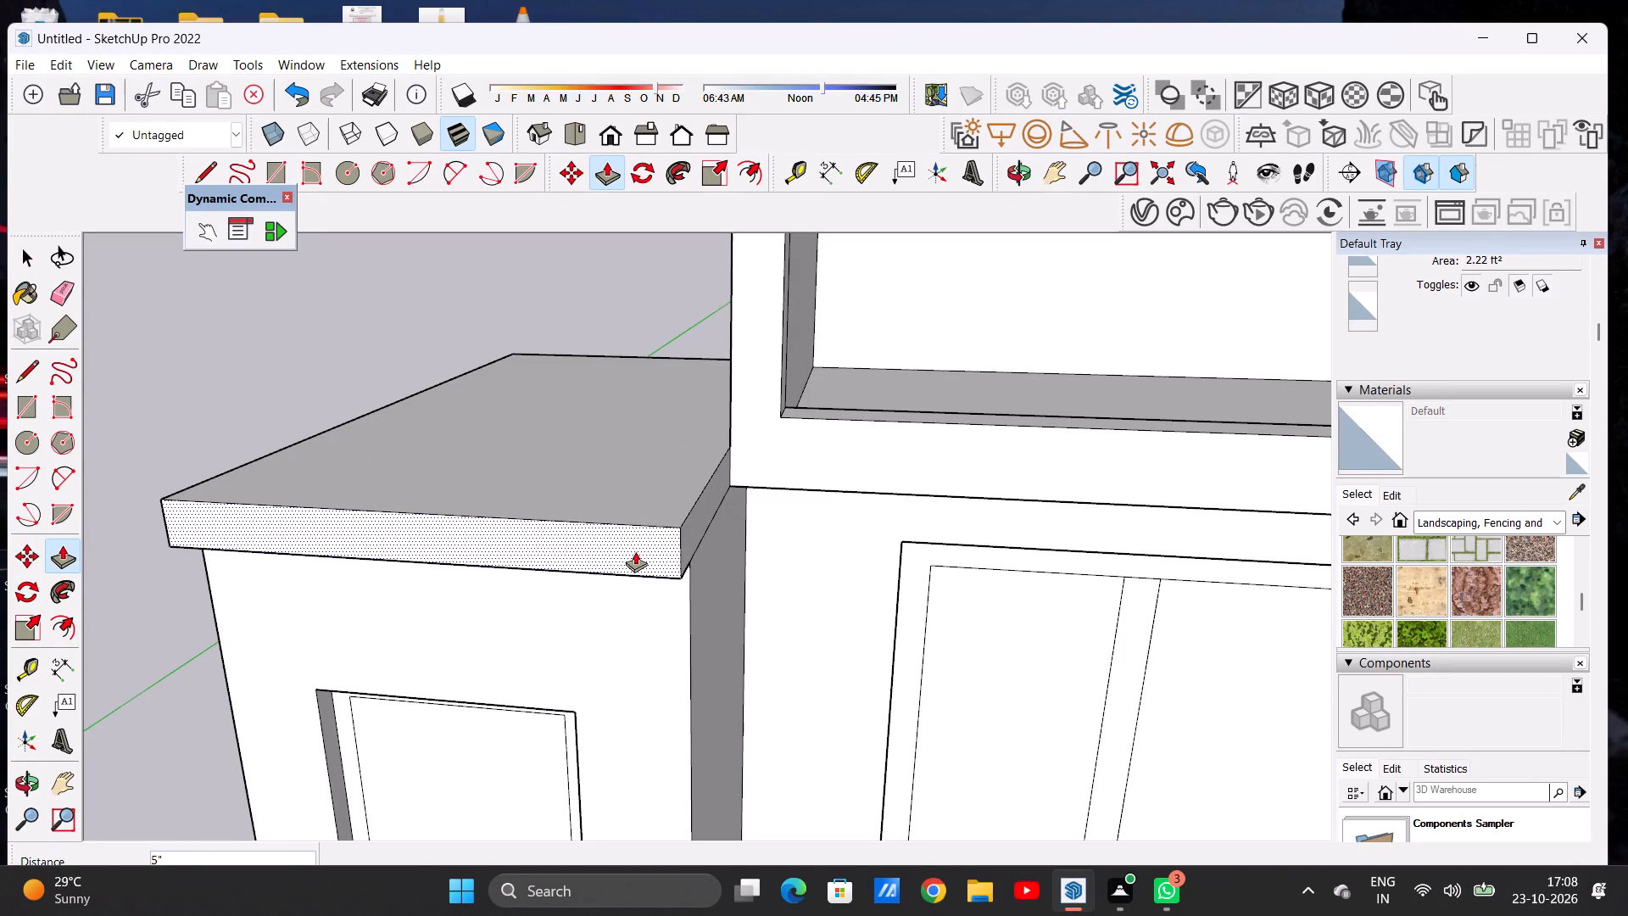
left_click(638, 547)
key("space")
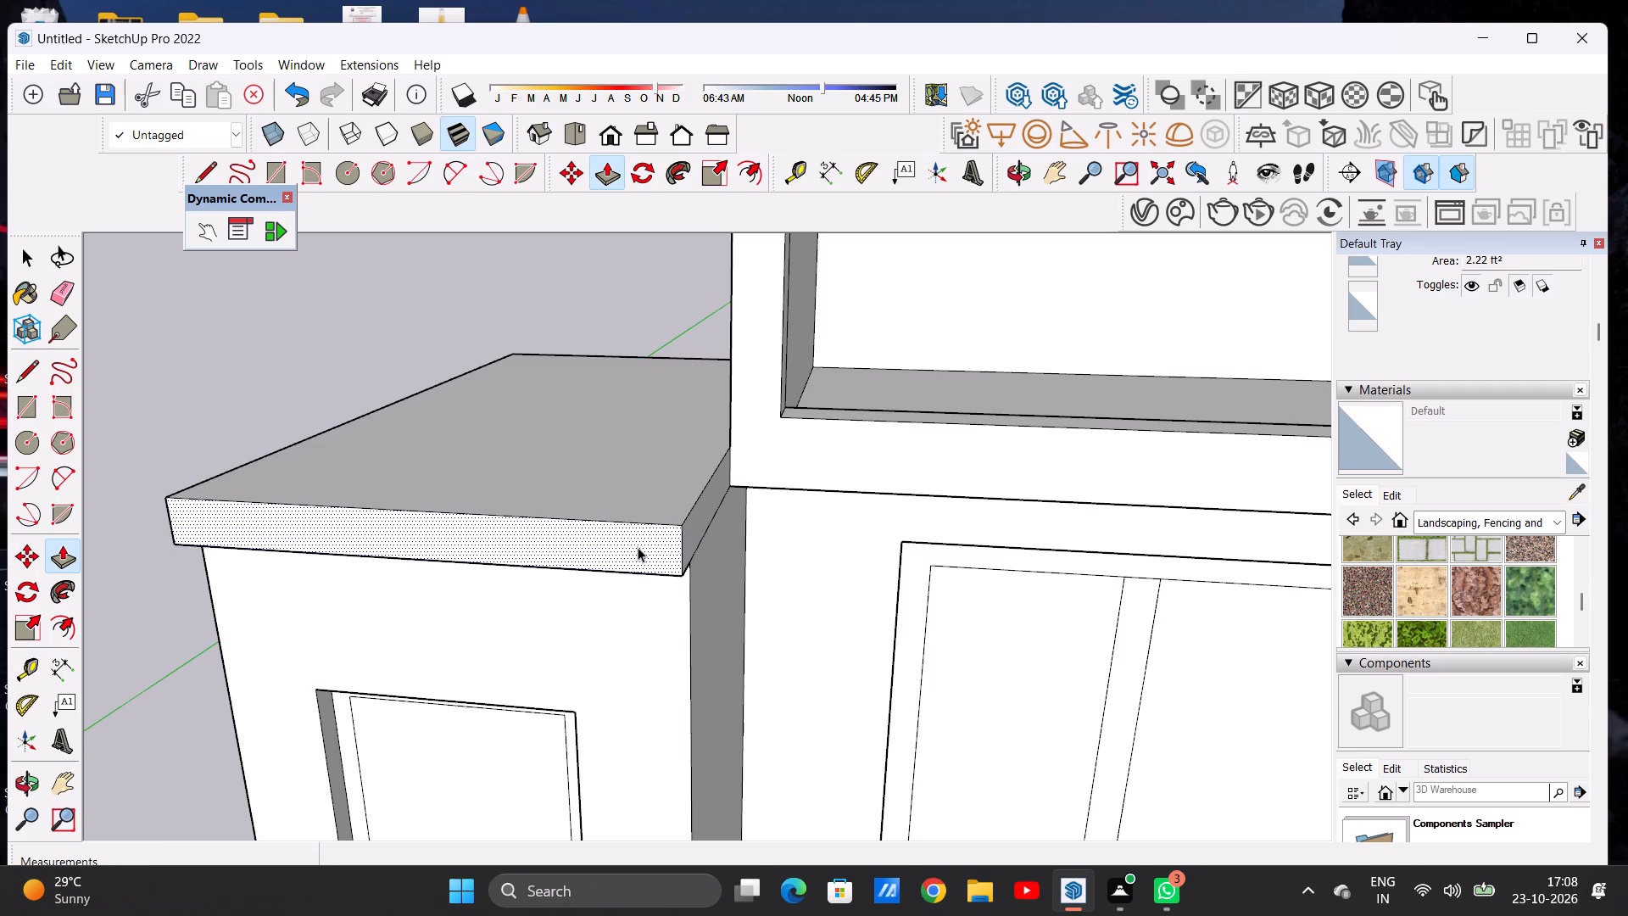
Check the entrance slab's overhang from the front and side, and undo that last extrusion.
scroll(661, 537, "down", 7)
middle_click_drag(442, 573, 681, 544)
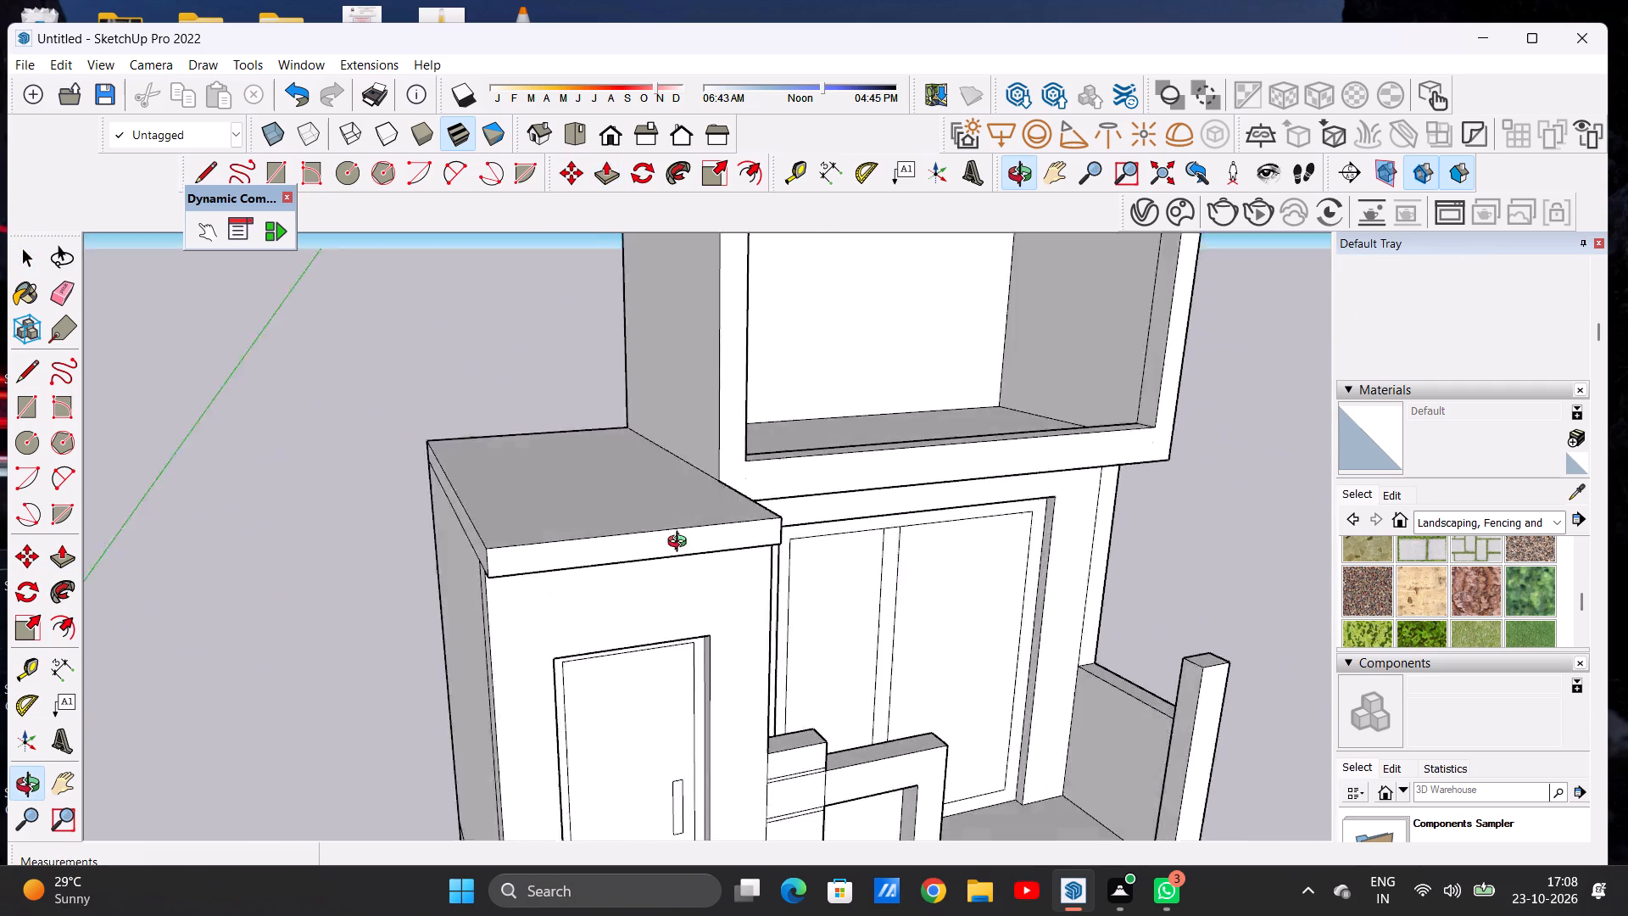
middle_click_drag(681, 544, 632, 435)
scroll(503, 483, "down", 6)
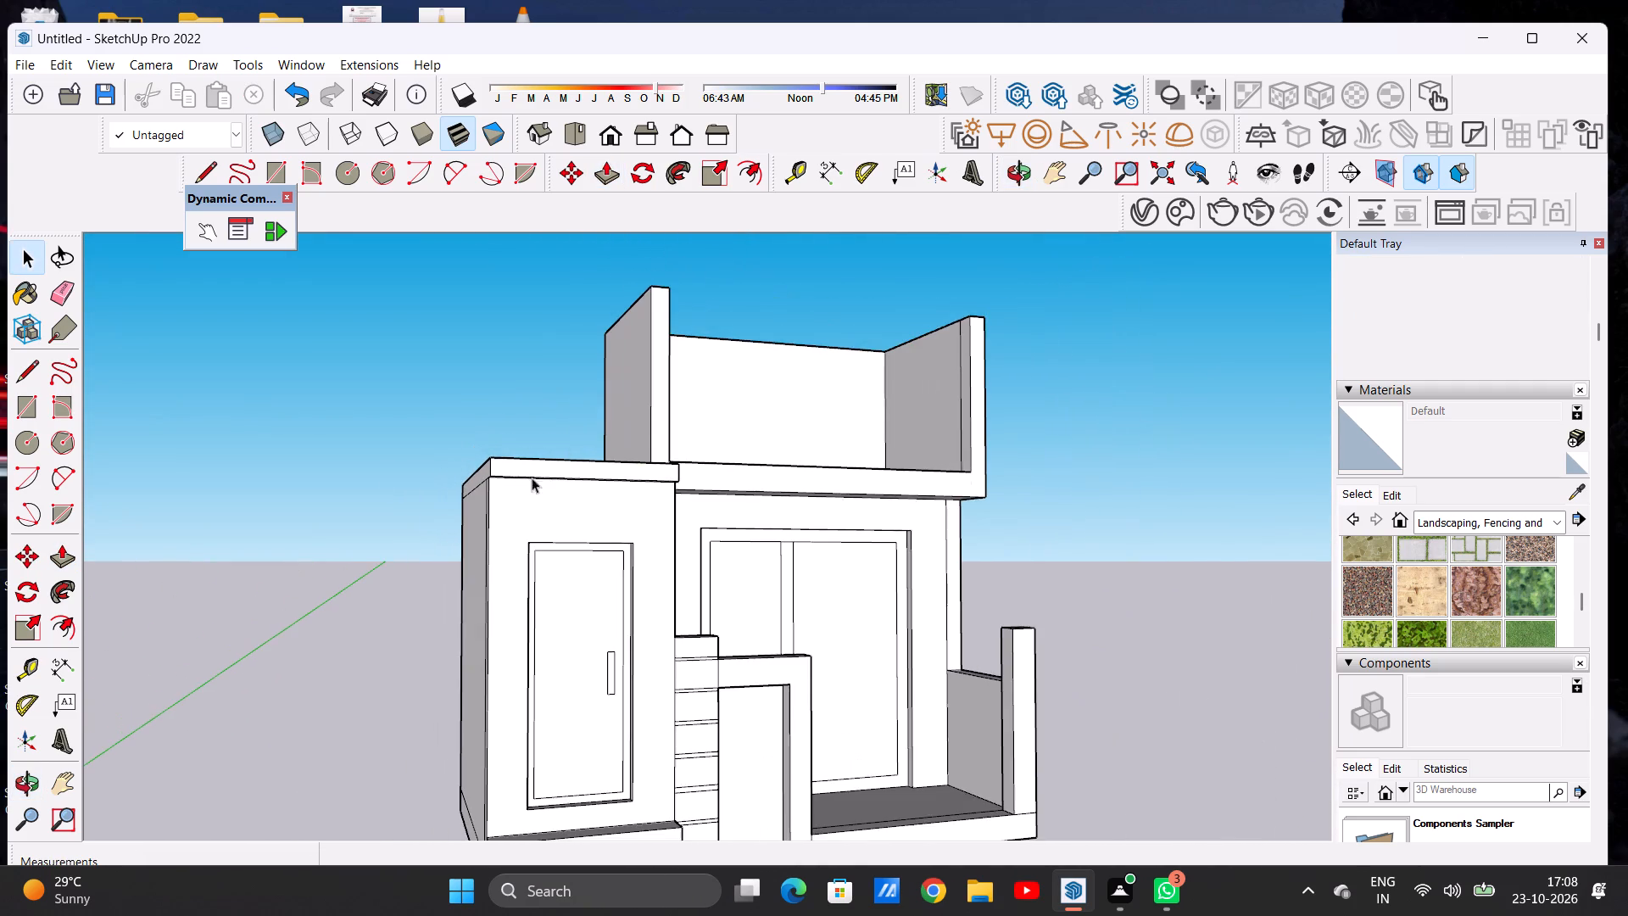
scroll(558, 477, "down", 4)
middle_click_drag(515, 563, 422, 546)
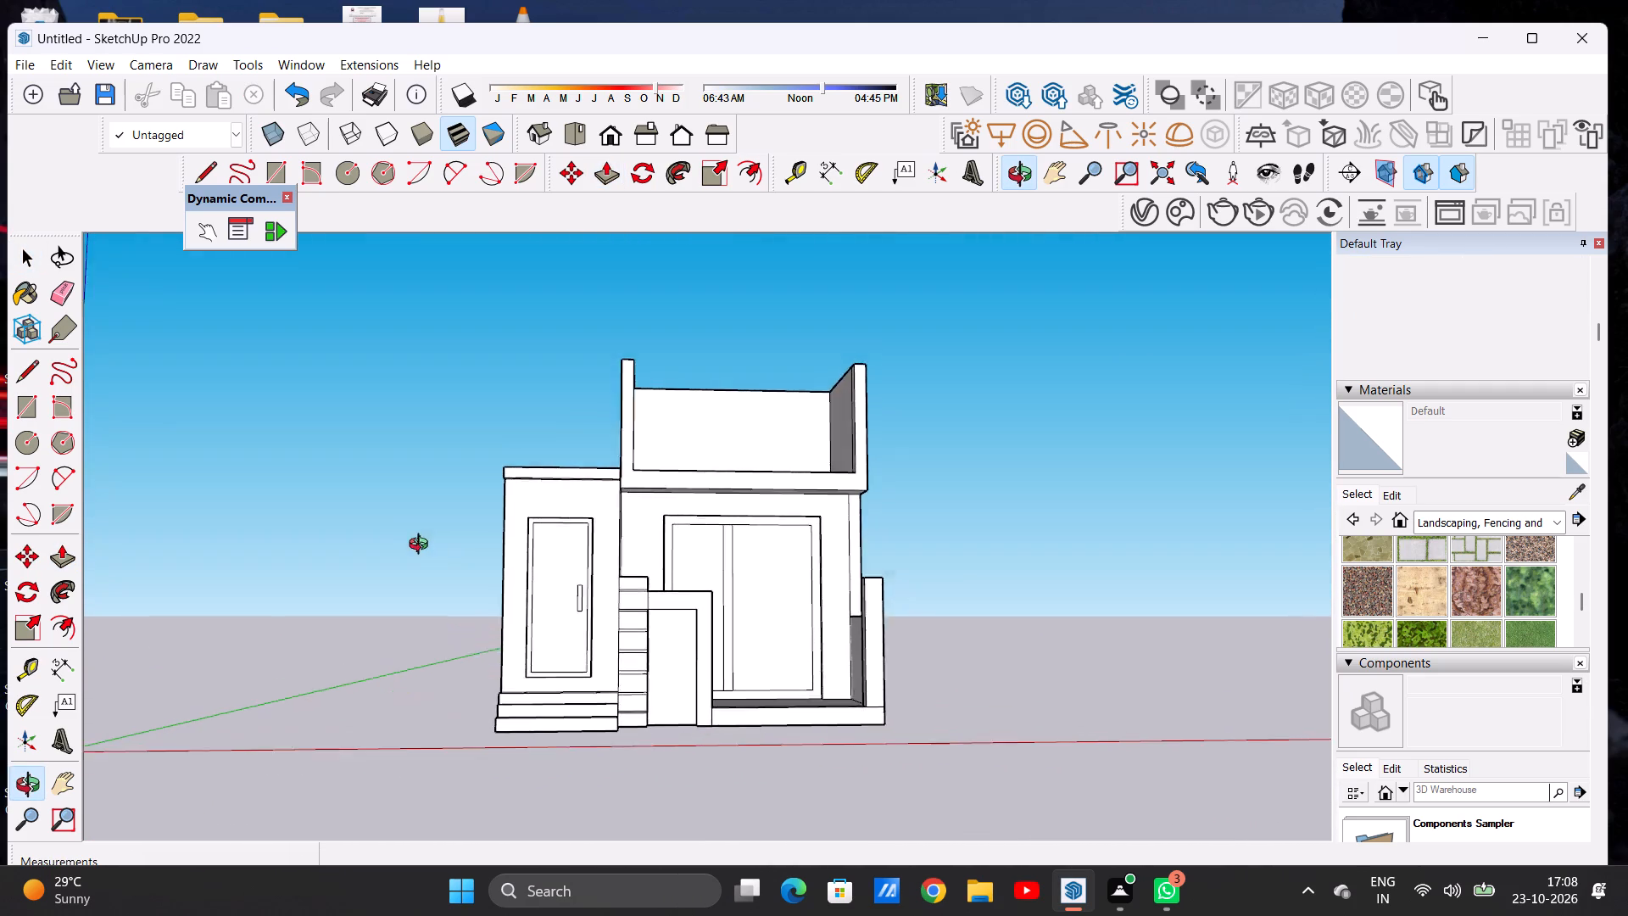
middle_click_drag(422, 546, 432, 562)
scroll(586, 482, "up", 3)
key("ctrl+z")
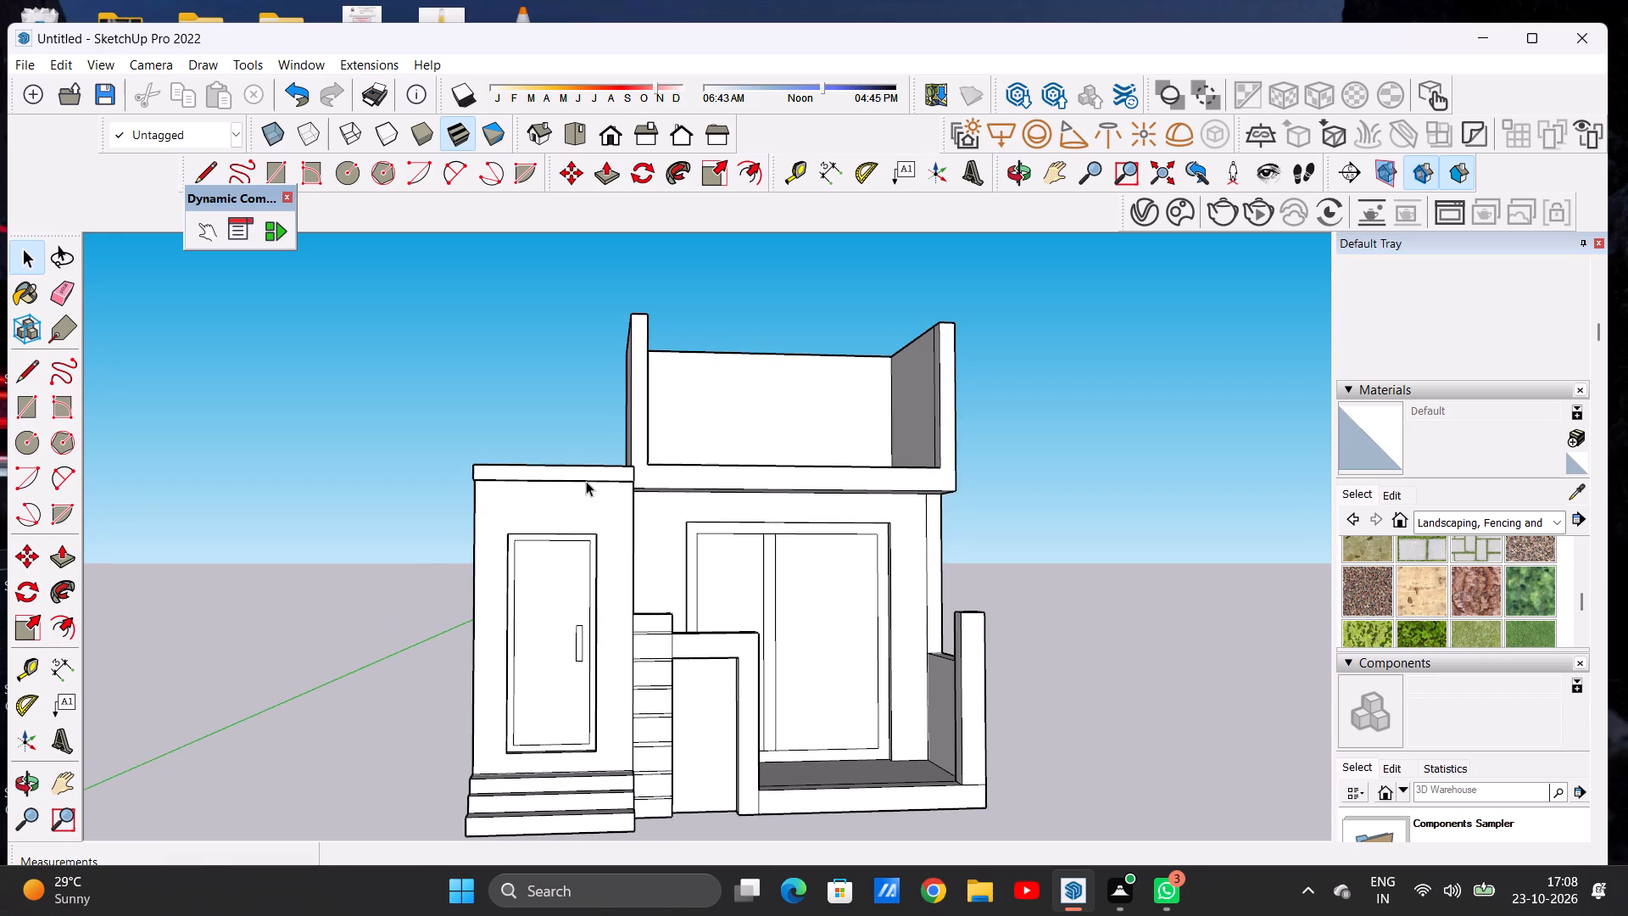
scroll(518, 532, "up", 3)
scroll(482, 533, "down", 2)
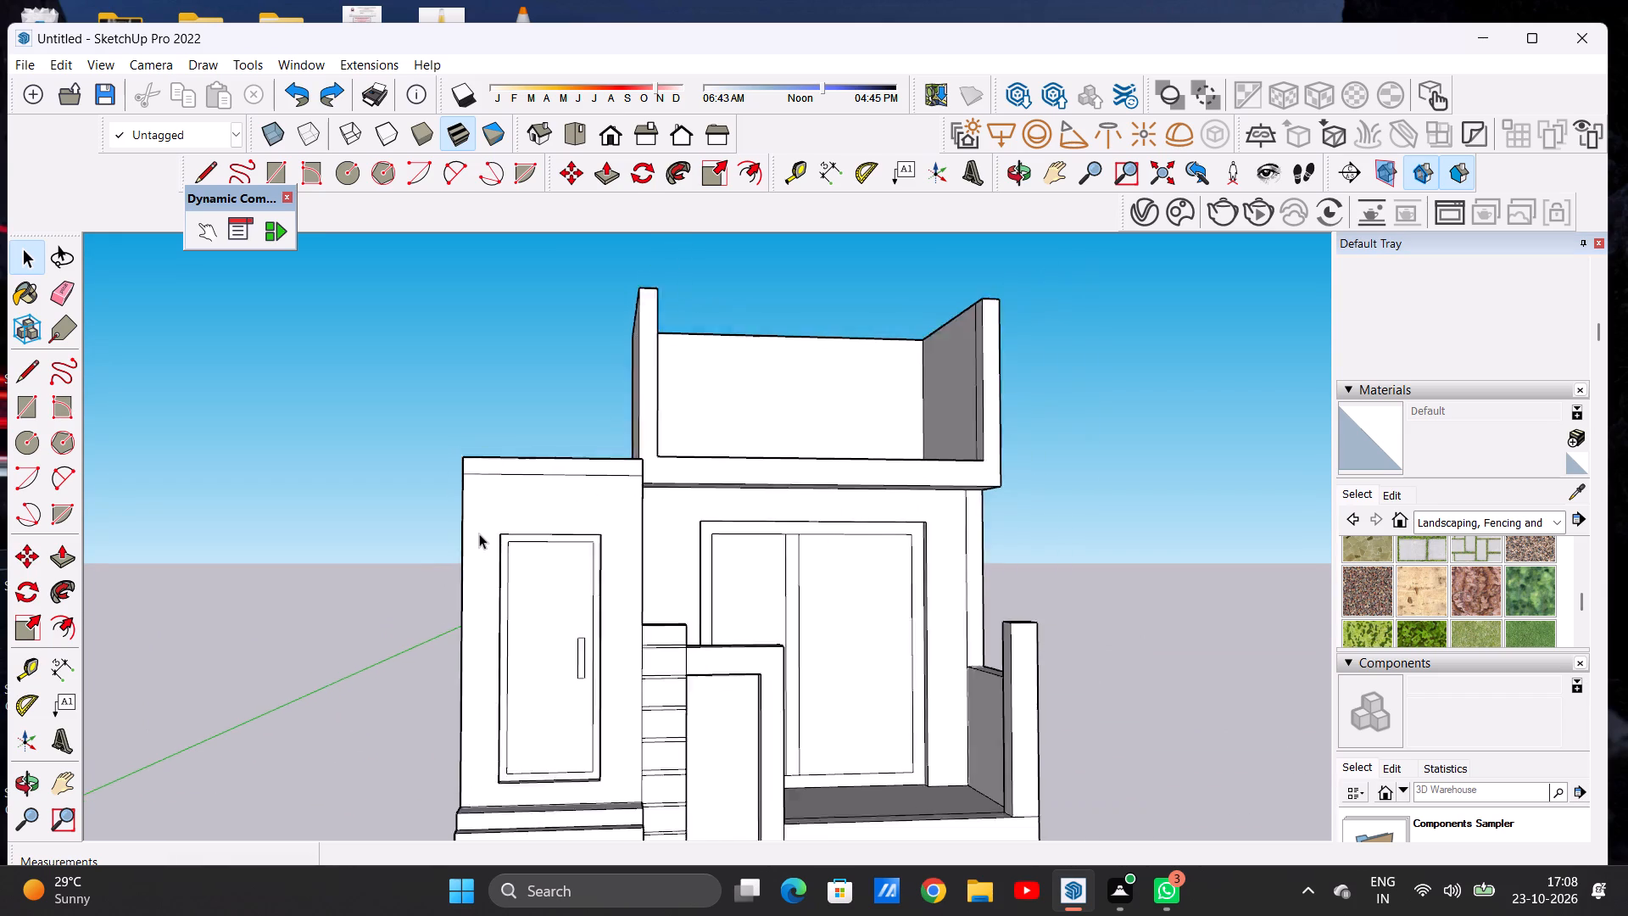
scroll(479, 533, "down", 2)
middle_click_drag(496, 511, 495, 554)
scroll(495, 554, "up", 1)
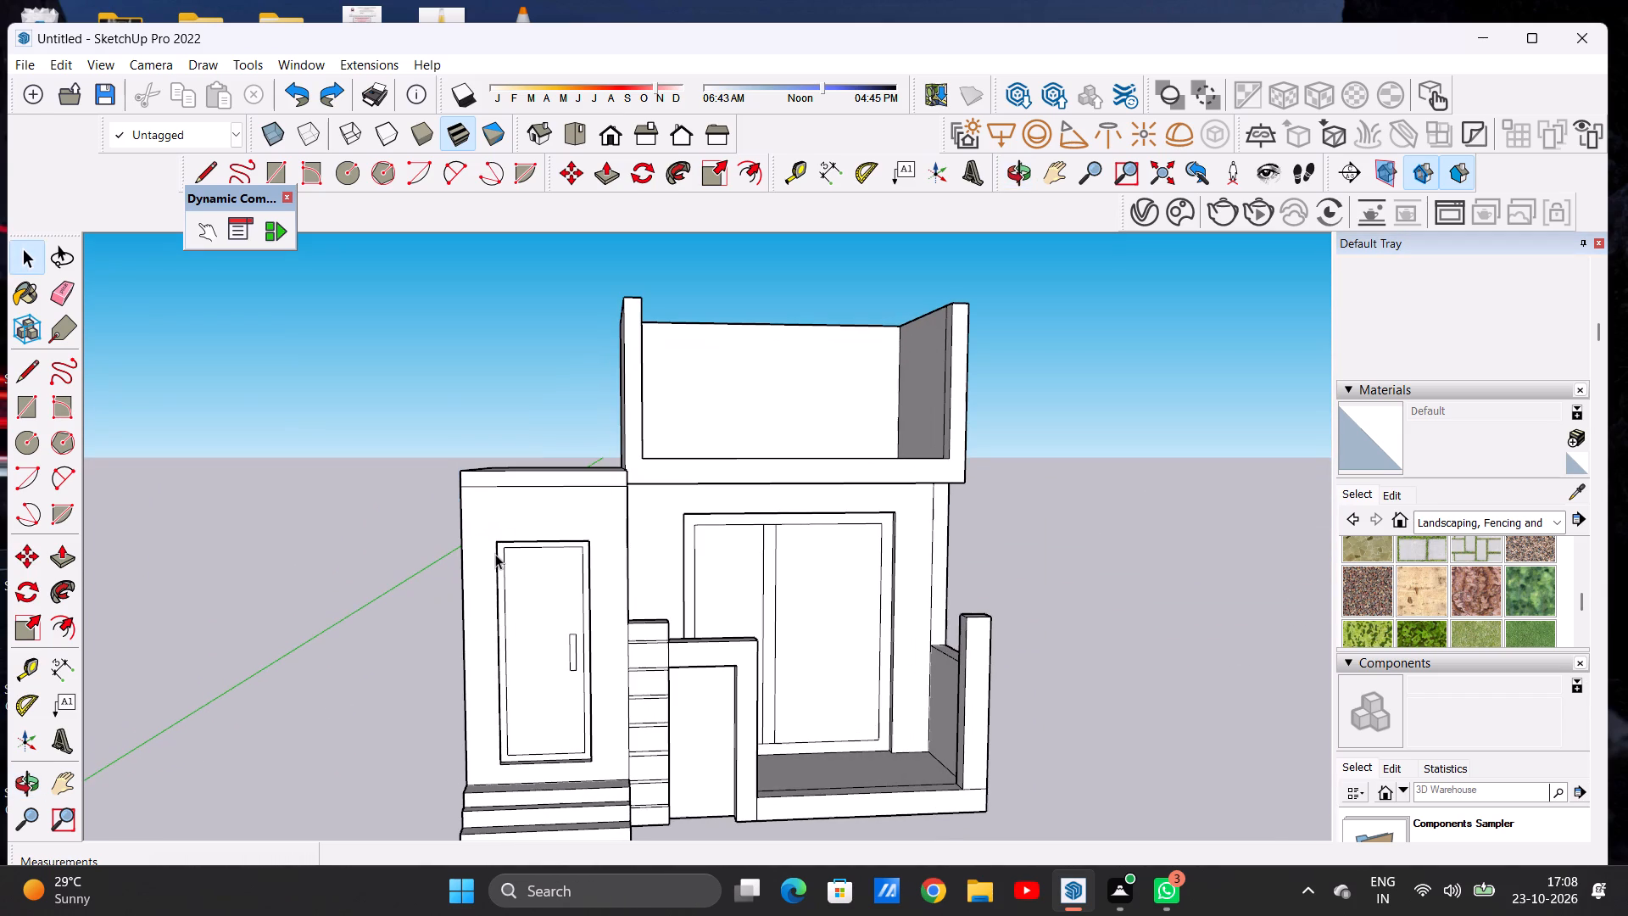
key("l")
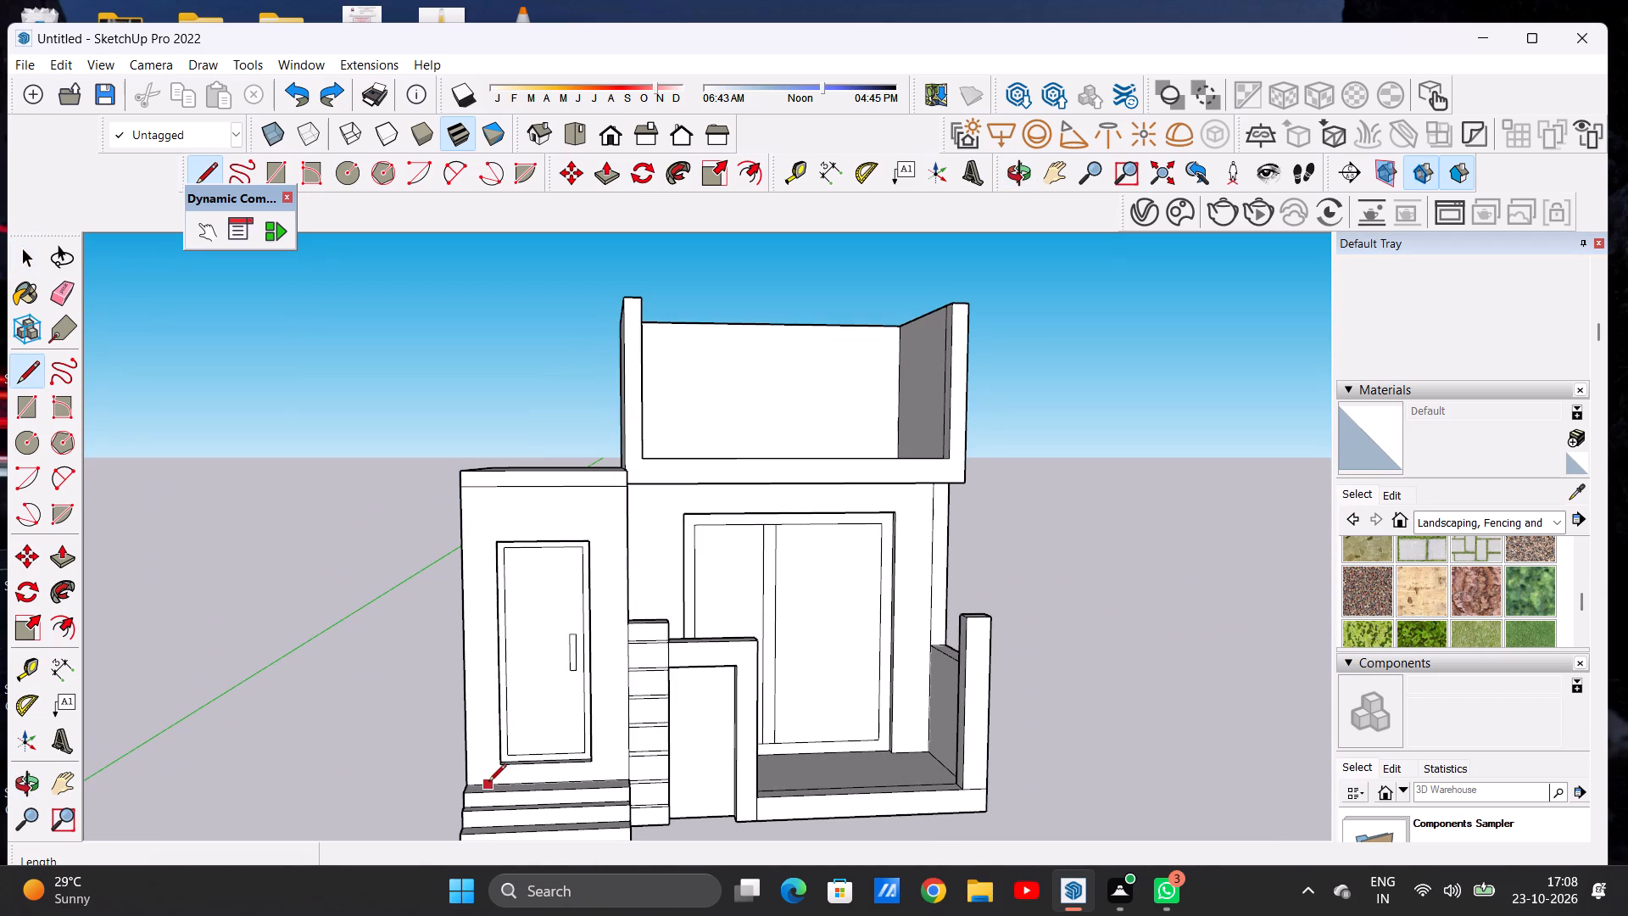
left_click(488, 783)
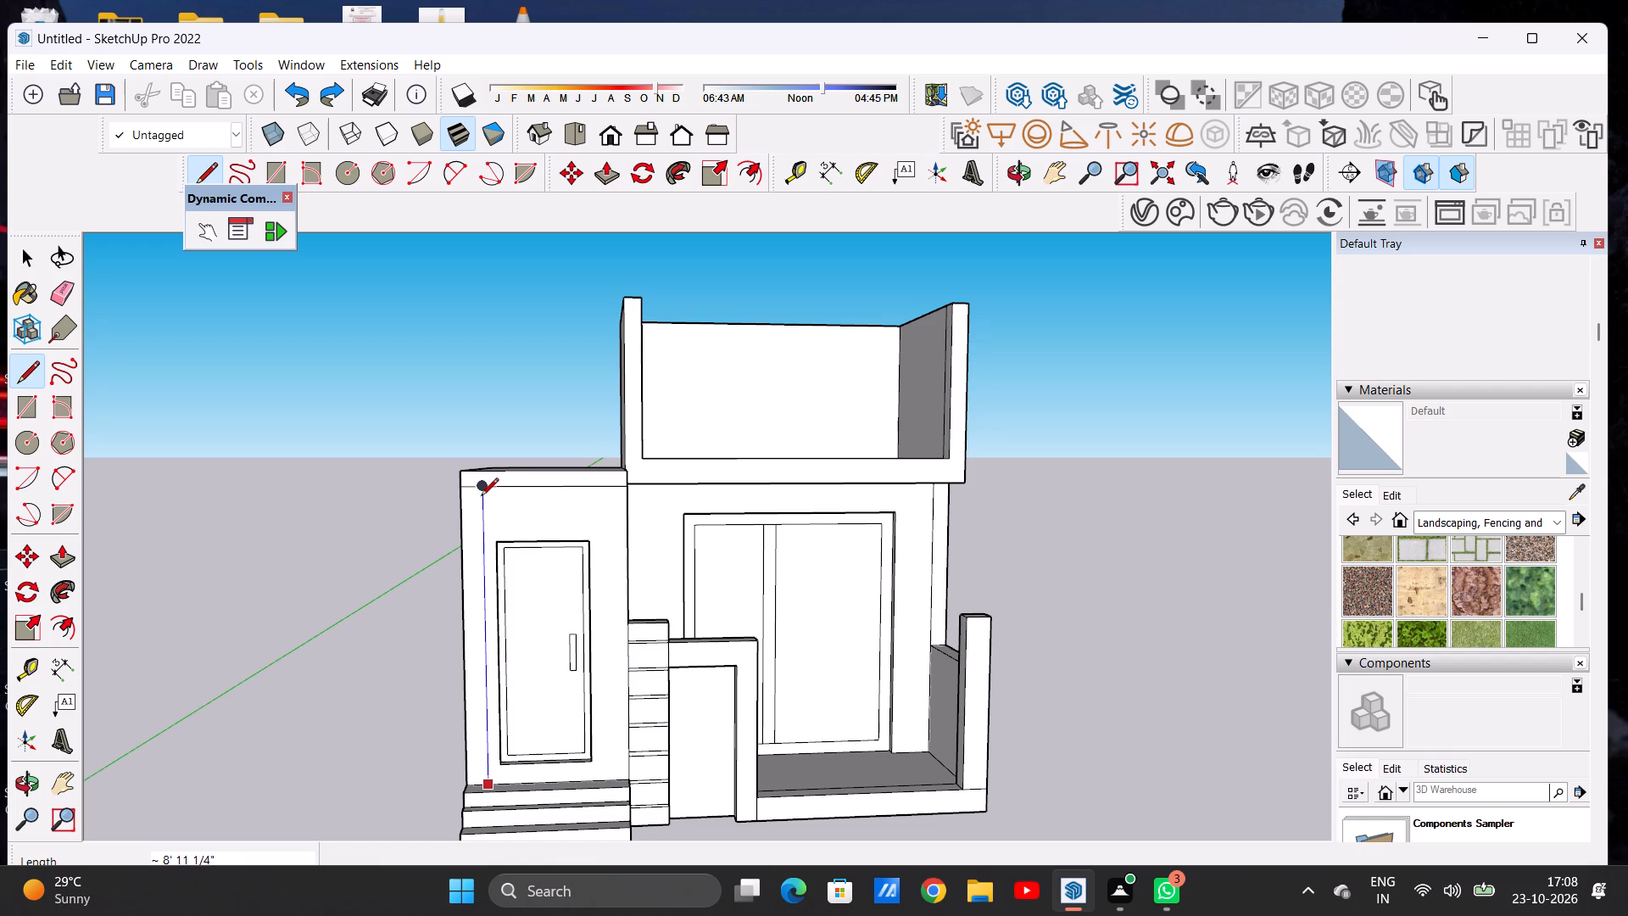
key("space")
Draw a vertical line about 8' 11 1/4" long from the slab line down to the steps, near the entrance wall's outer edge.
type("L")
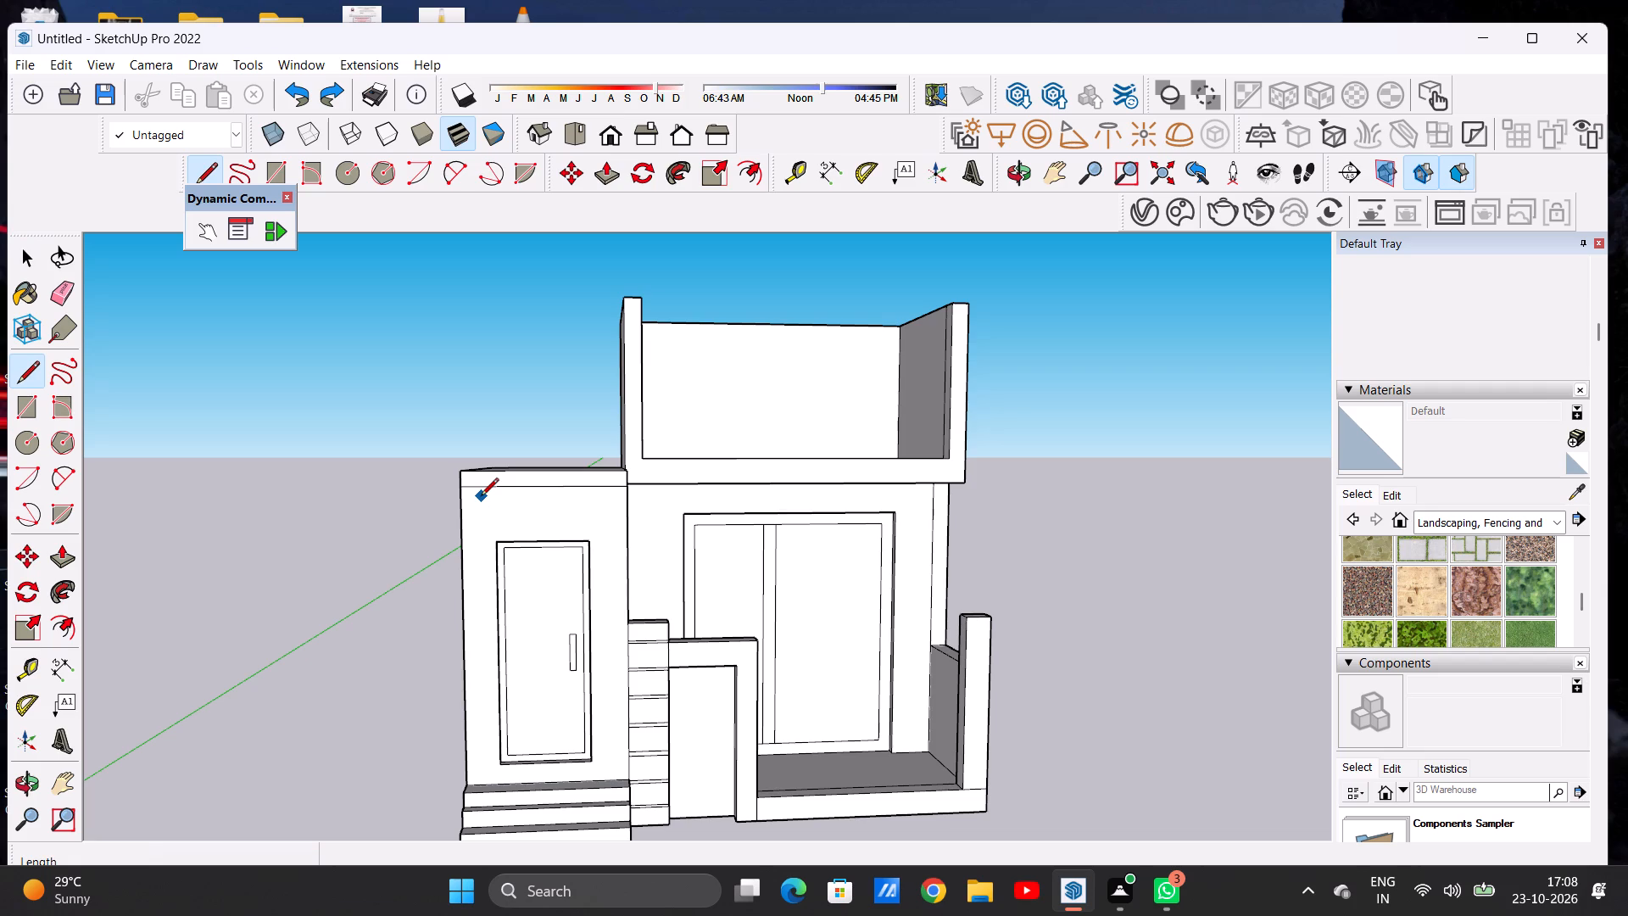
scroll(460, 889, "up", 4)
scroll(477, 461, "up", 7)
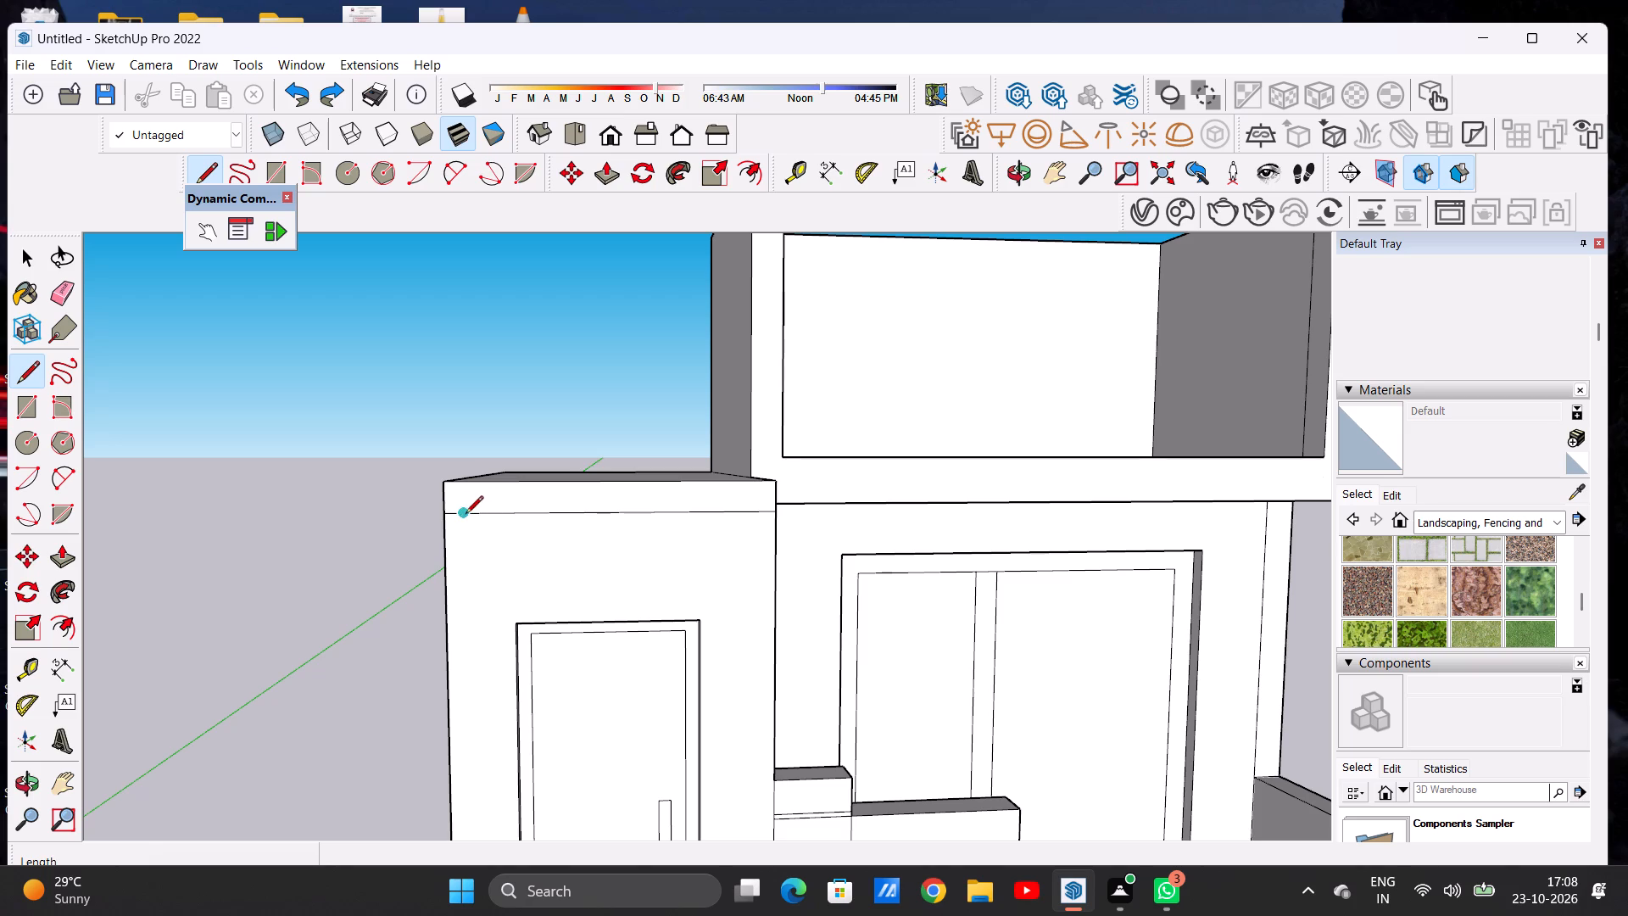
scroll(471, 519, "up", 2)
scroll(471, 519, "down", 1)
scroll(471, 519, "up", 2)
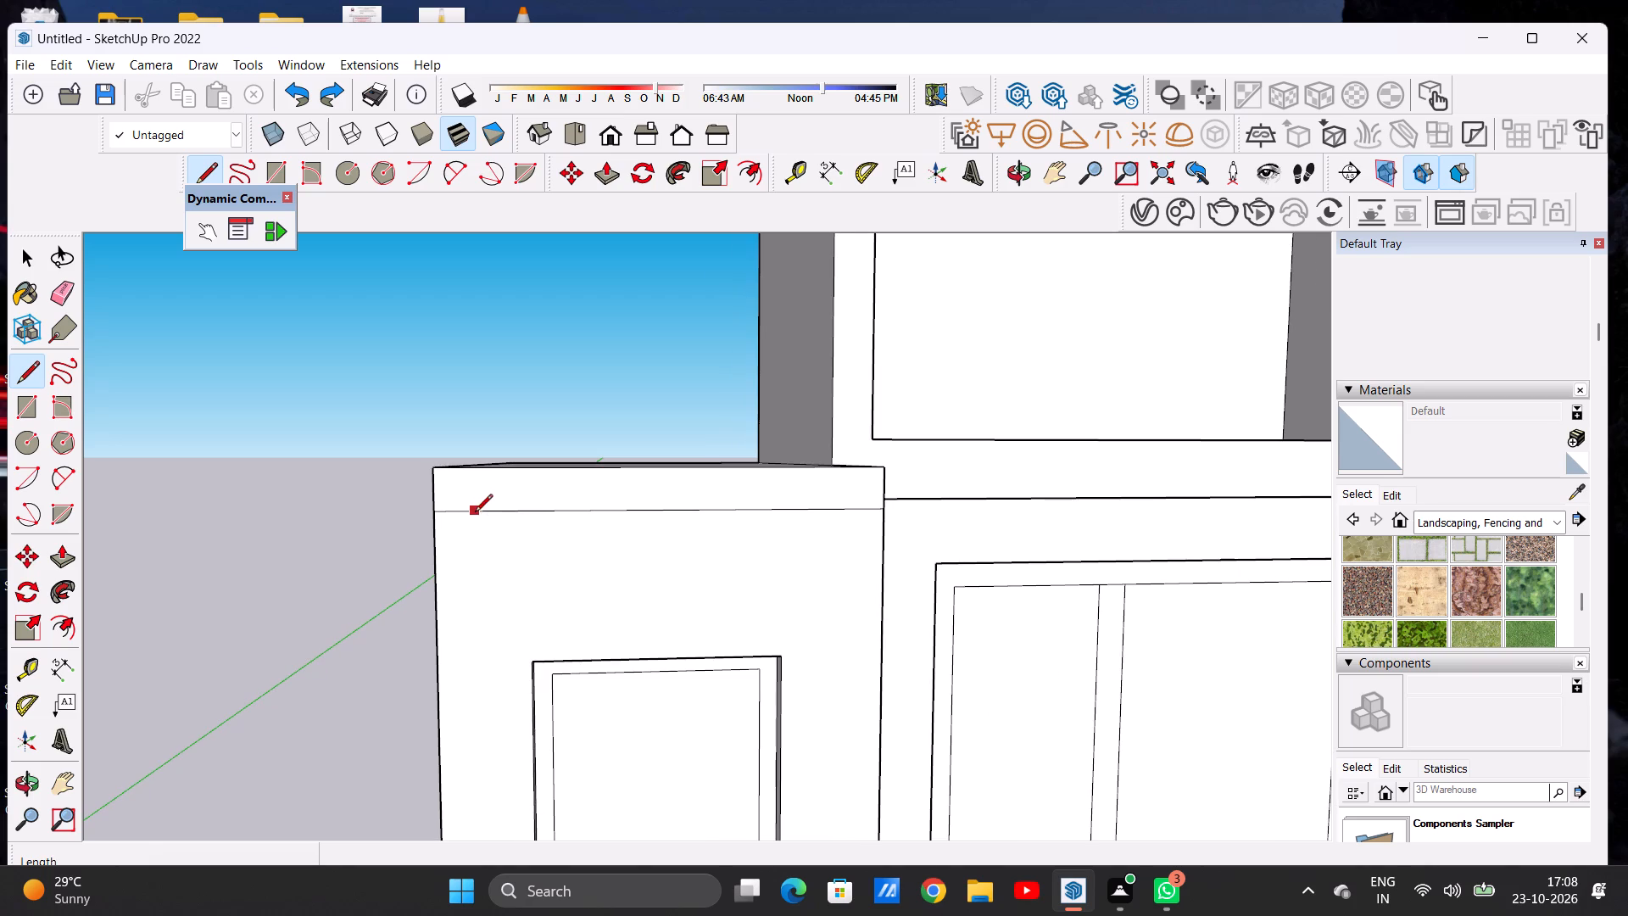
left_click(475, 513)
scroll(490, 524, "down", 15)
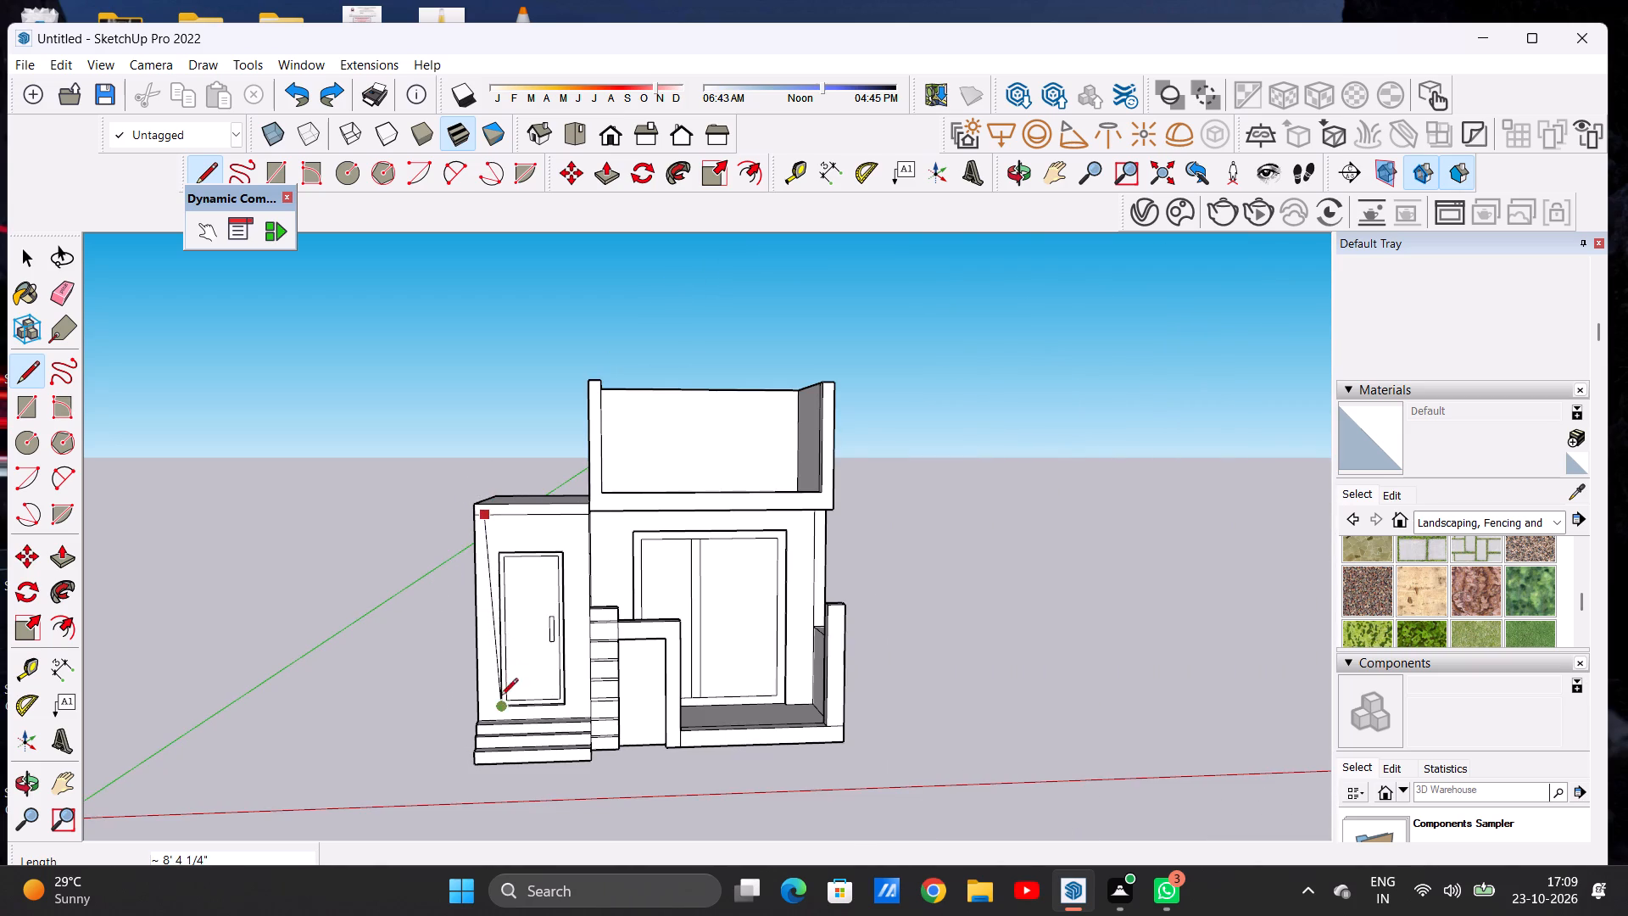
scroll(499, 702, "up", 7)
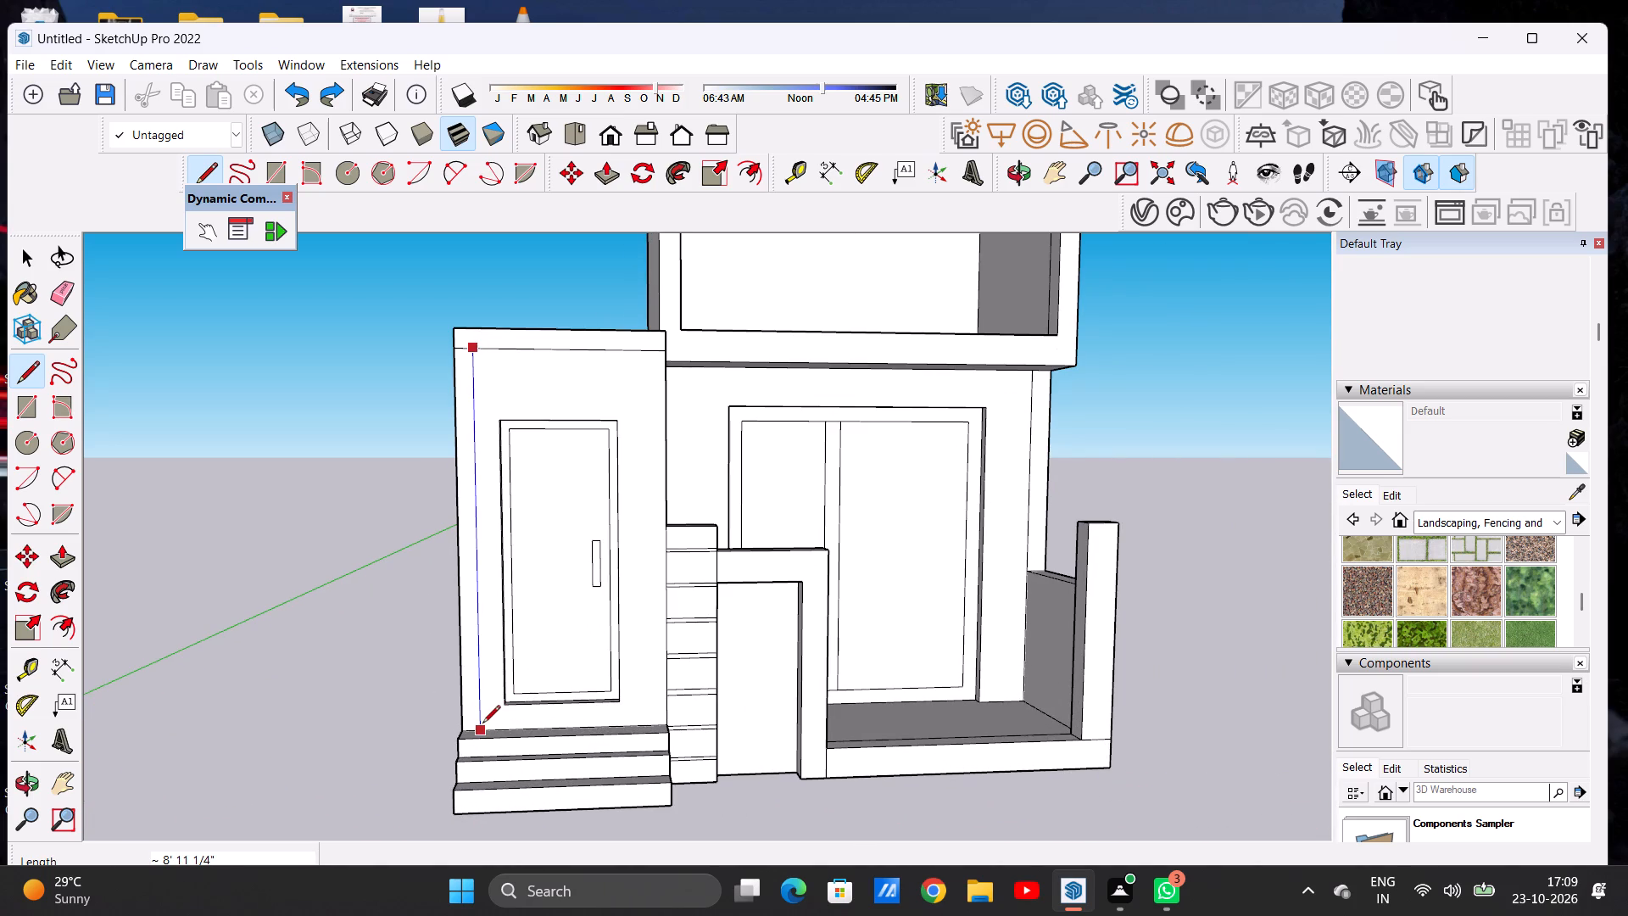
left_click(482, 724)
key("space")
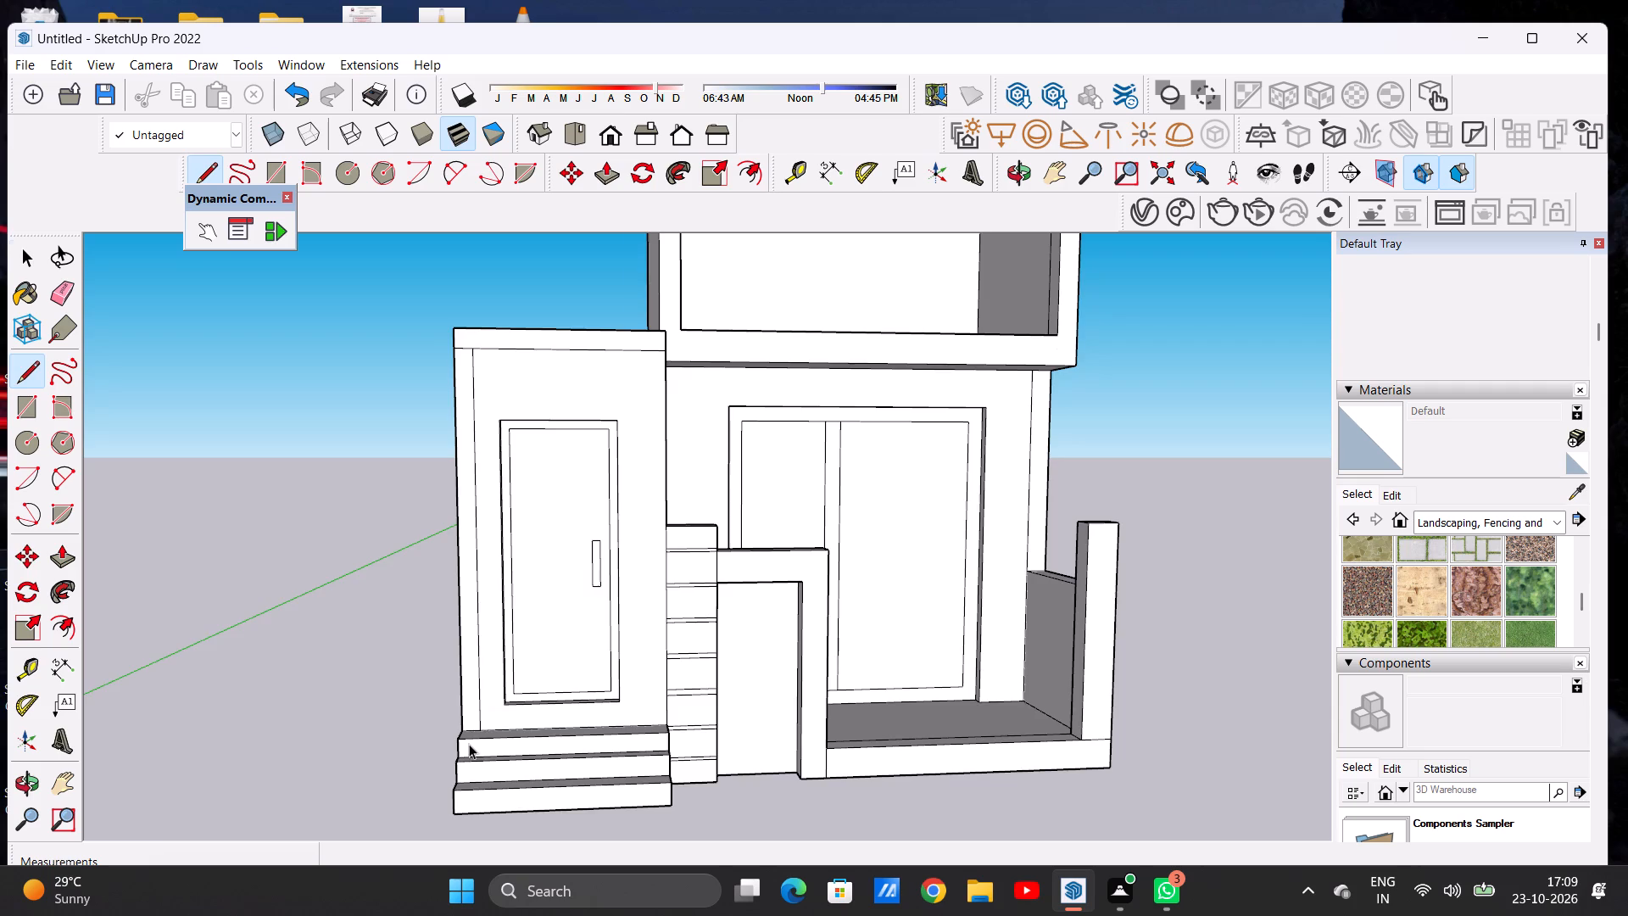
Erase the short edge between the new vertical strip and the slab's front face, joining them into one L-shaped face.
scroll(469, 744, "down", 3)
scroll(482, 441, "up", 6)
scroll(482, 438, "down", 1)
scroll(459, 454, "up", 5)
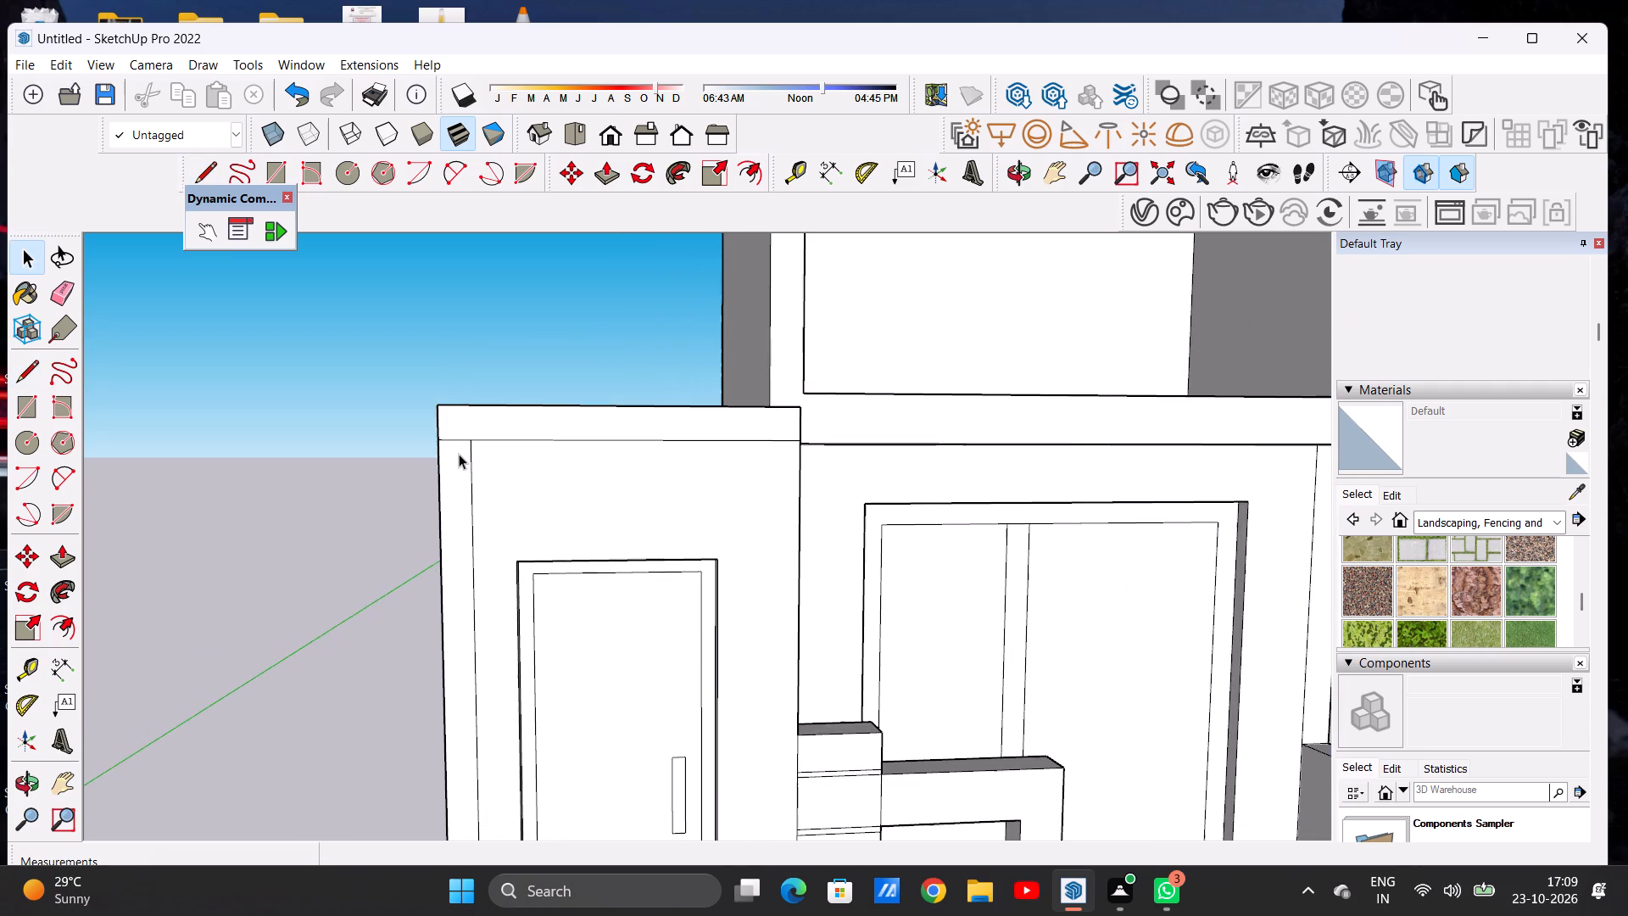
scroll(459, 454, "up", 4)
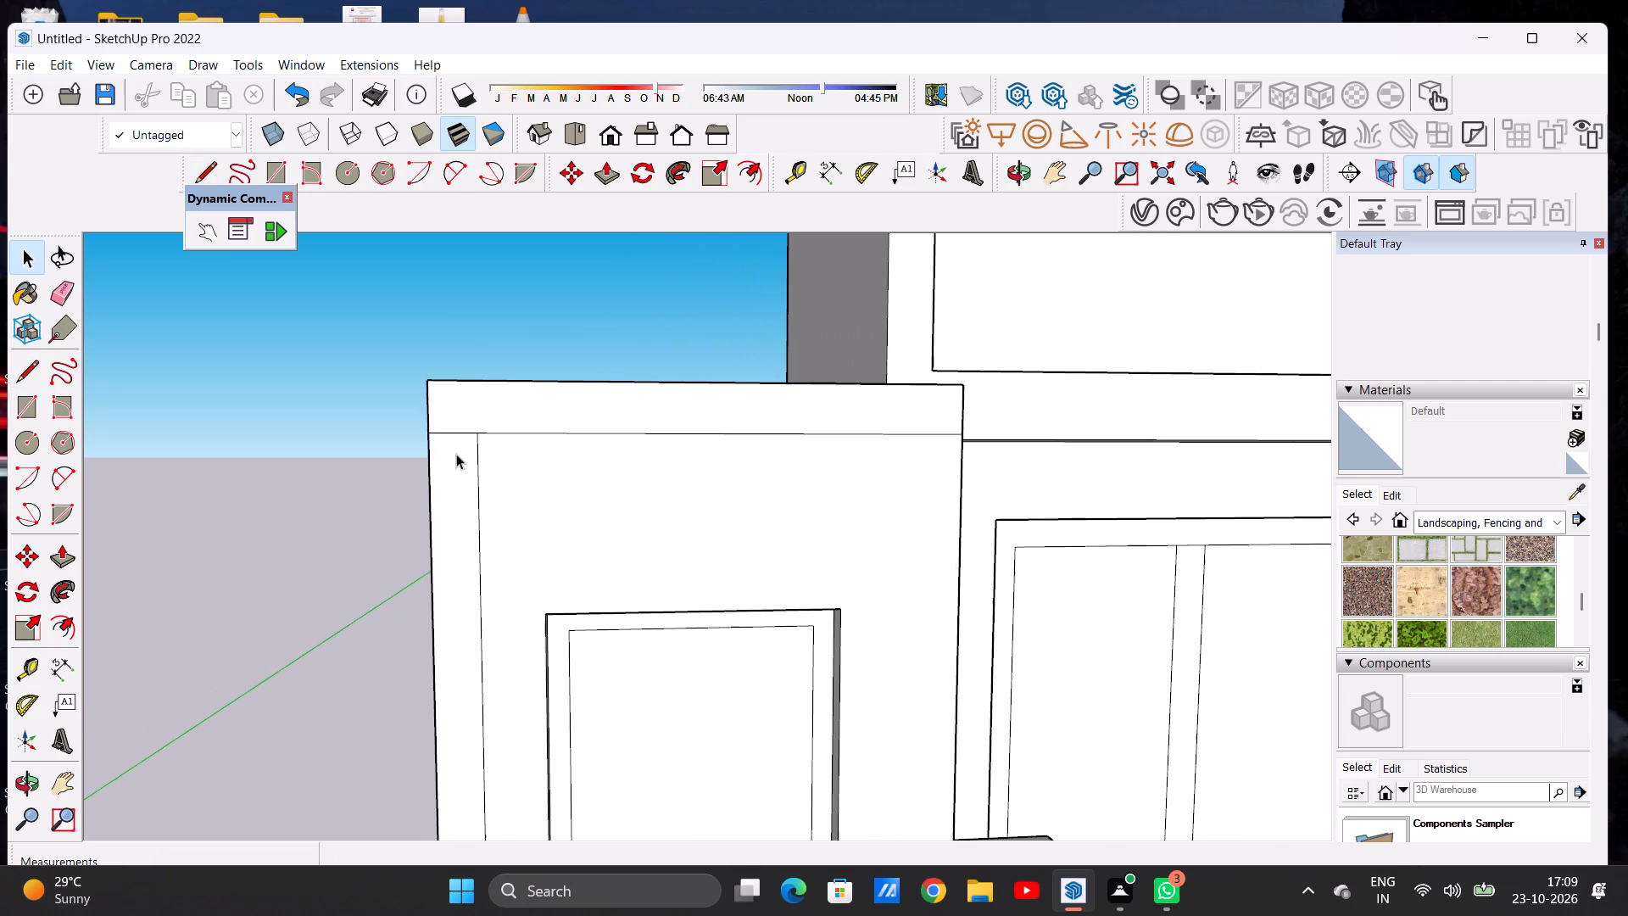
key("e")
left_click_drag(461, 428, 466, 436)
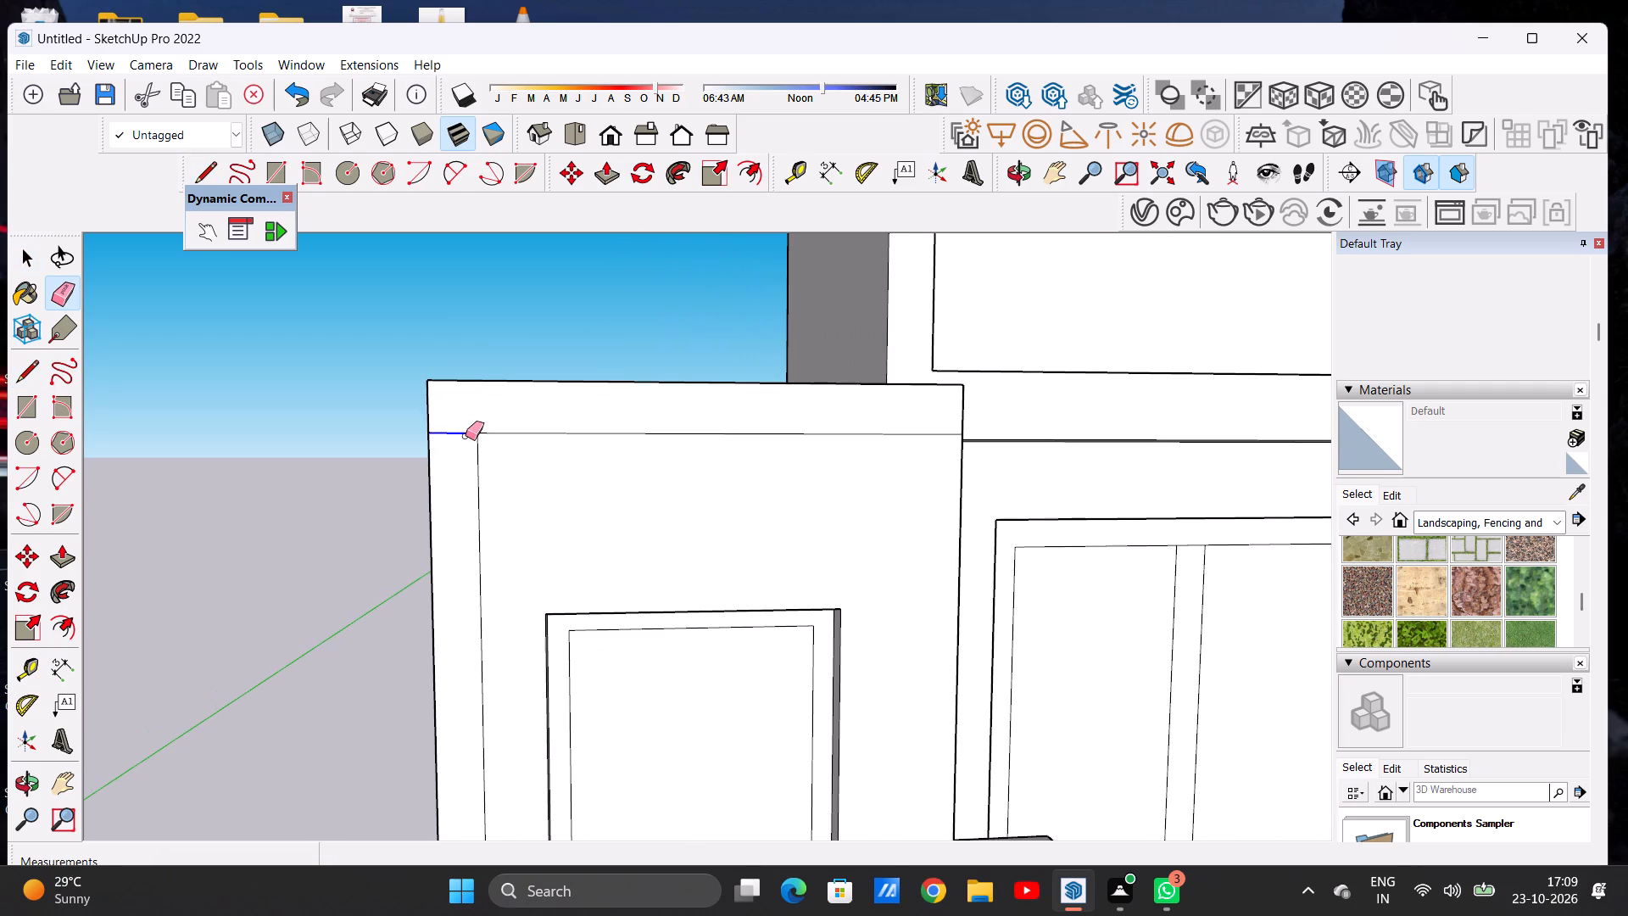
Push/Pull the L-shaped frame face around the entrance door wall forward about 4 3/8".
key("p")
scroll(455, 484, "down", 3)
middle_click_drag(421, 527, 654, 584)
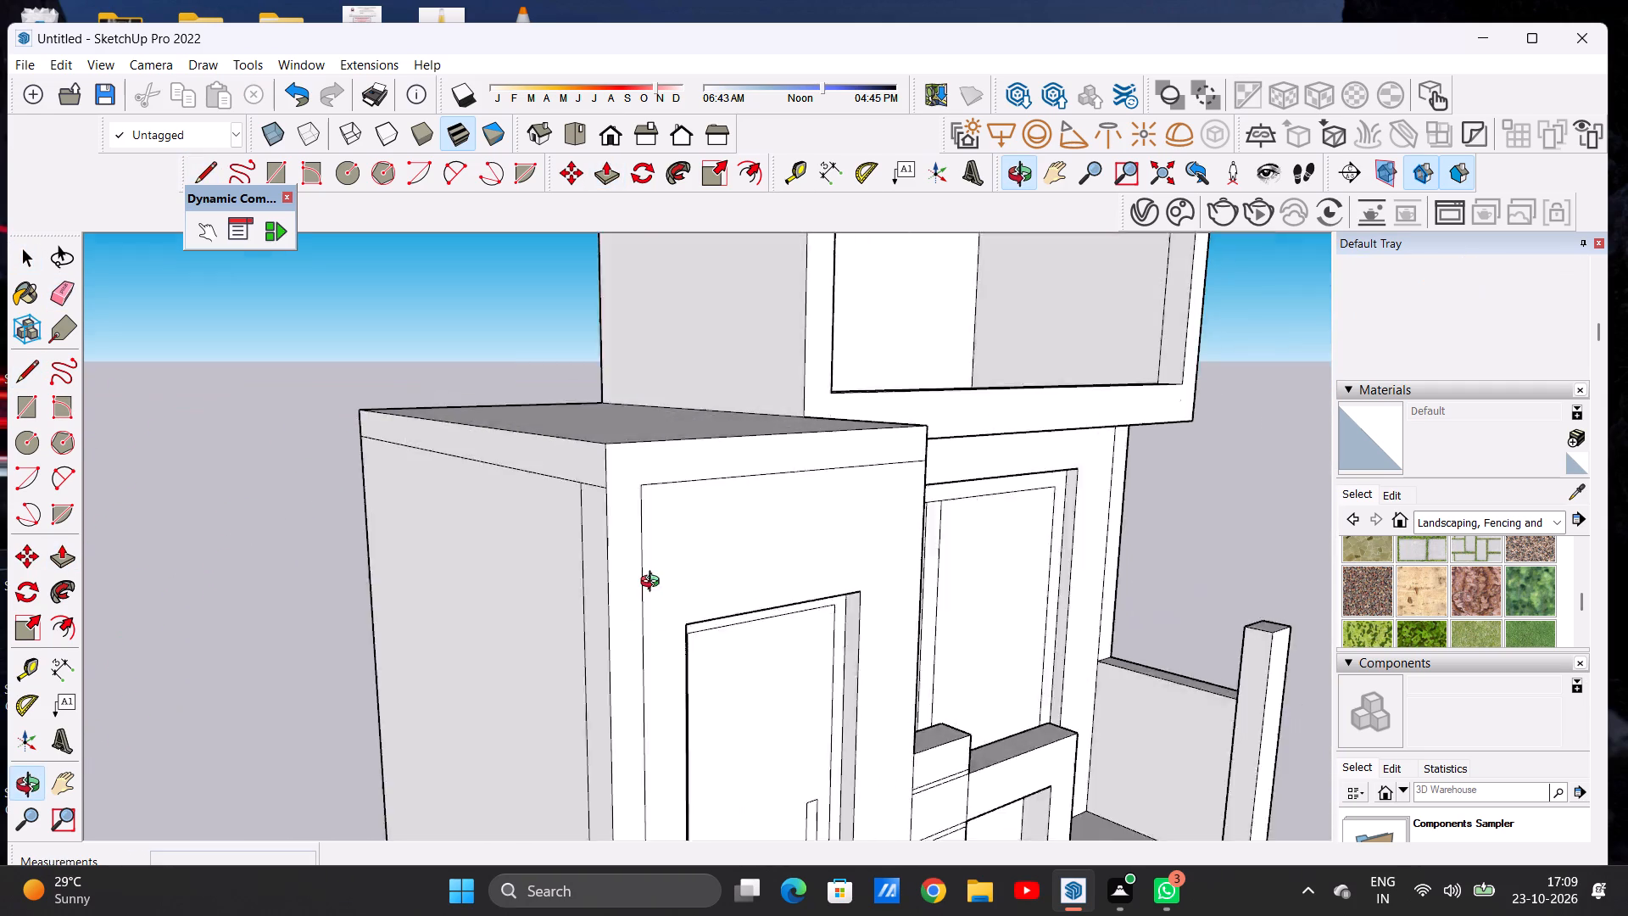
middle_click_drag(654, 584, 689, 601)
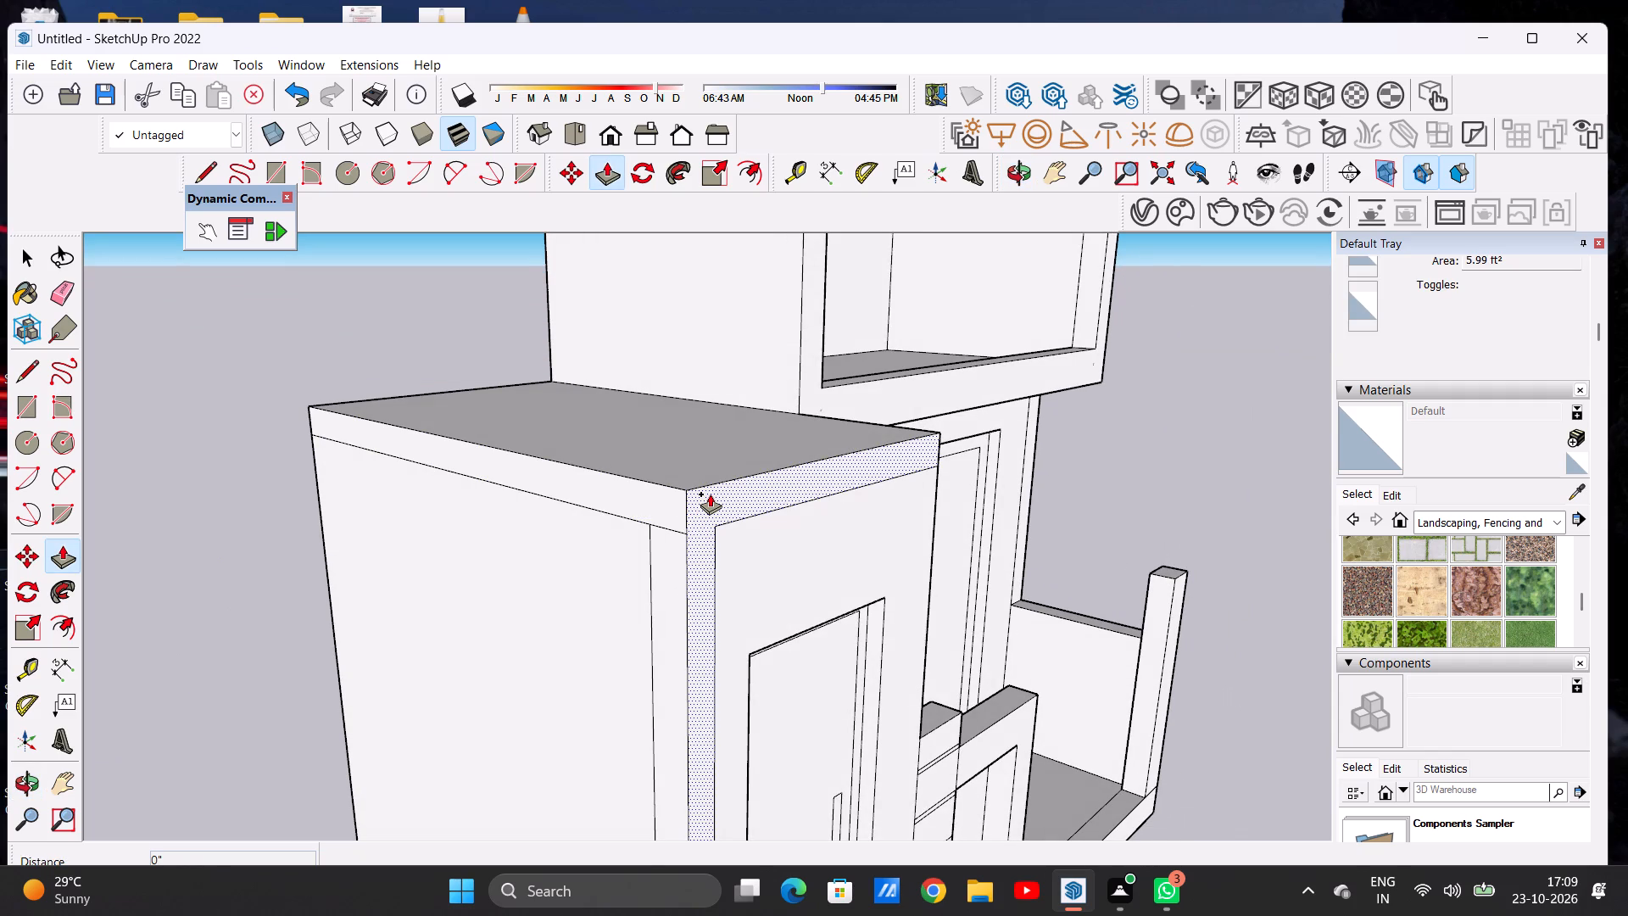
left_click(710, 494)
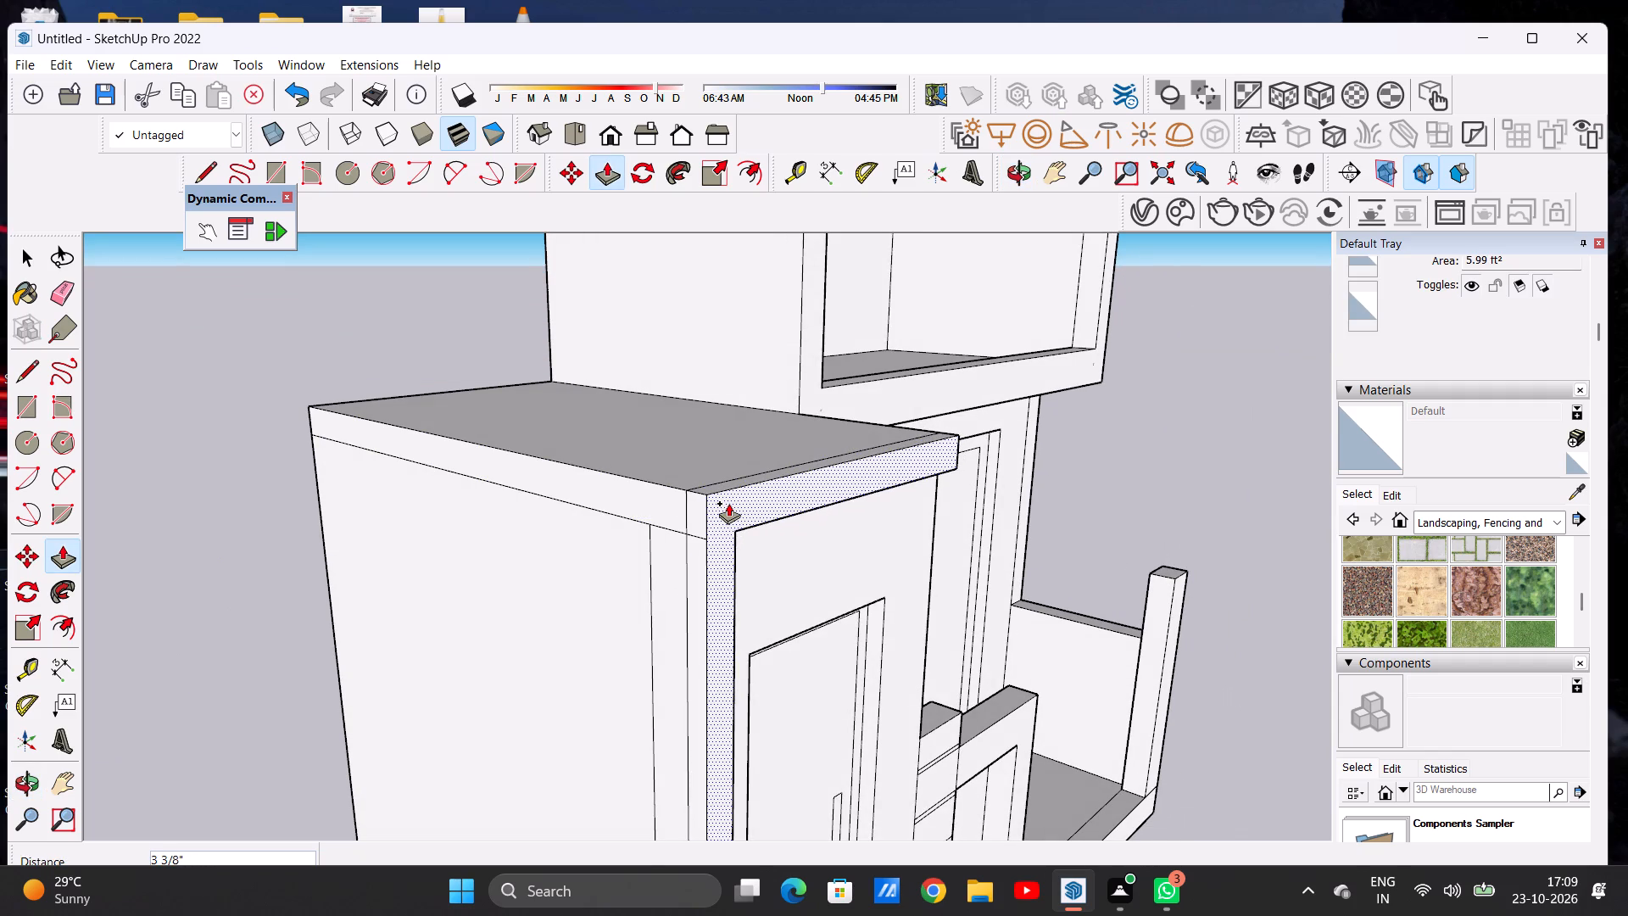
left_click(734, 505)
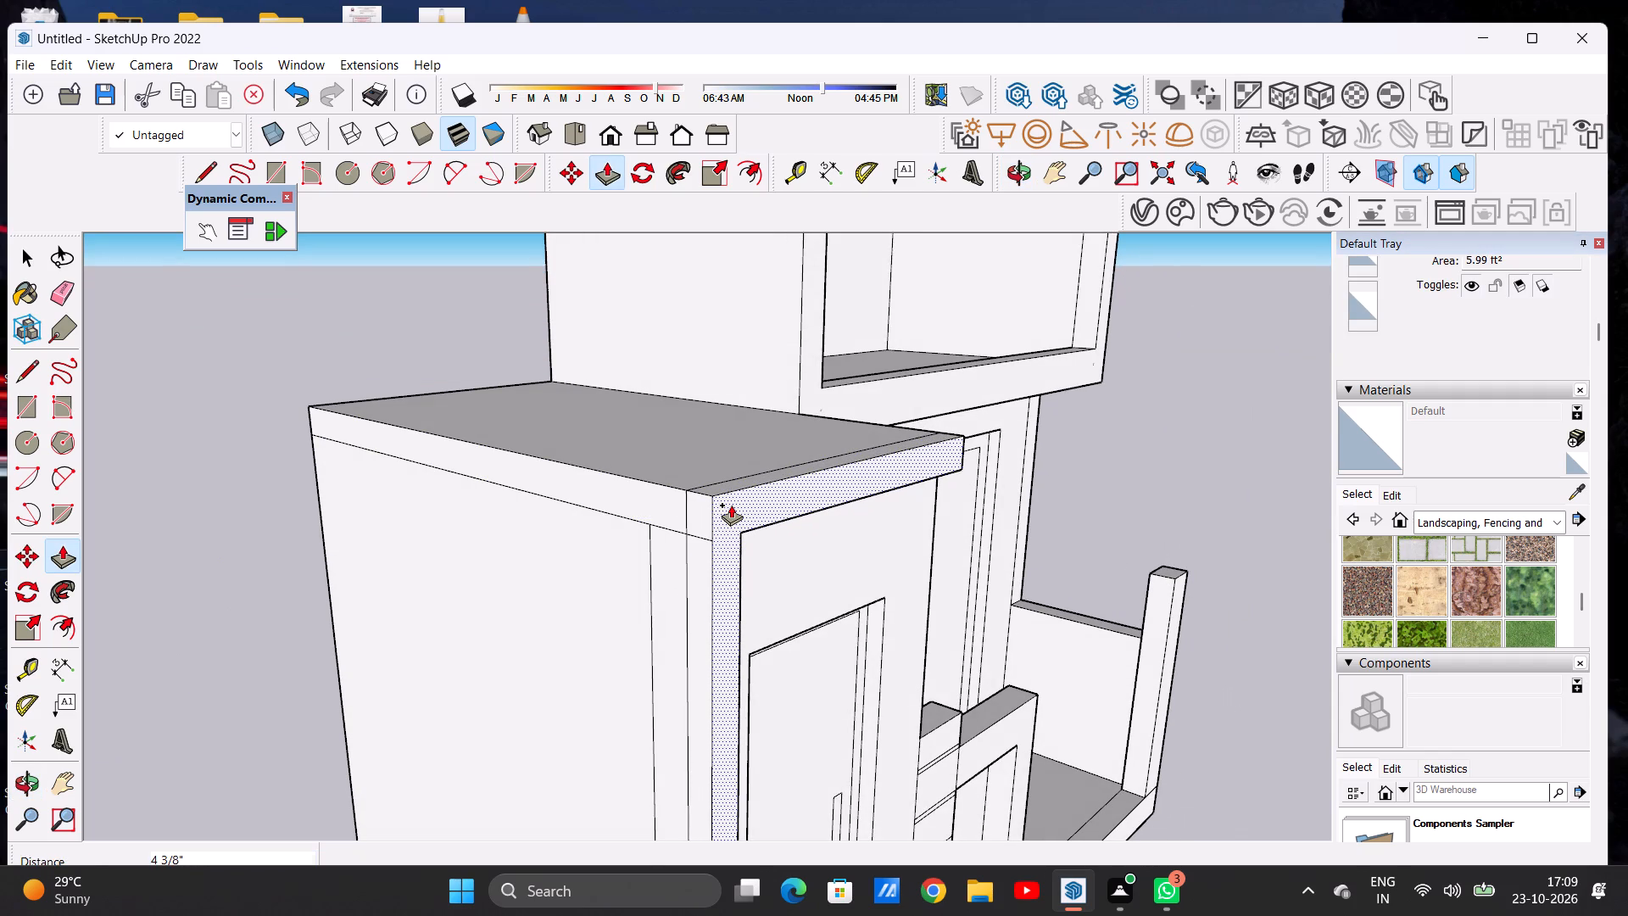
key("space")
Push/Pull the top of the entrance block, behind the front frame, up about 5' 5 9/16" to the first-floor side wall's top.
scroll(583, 600, "down", 8)
middle_click_drag(819, 579, 446, 502)
middle_click(456, 509)
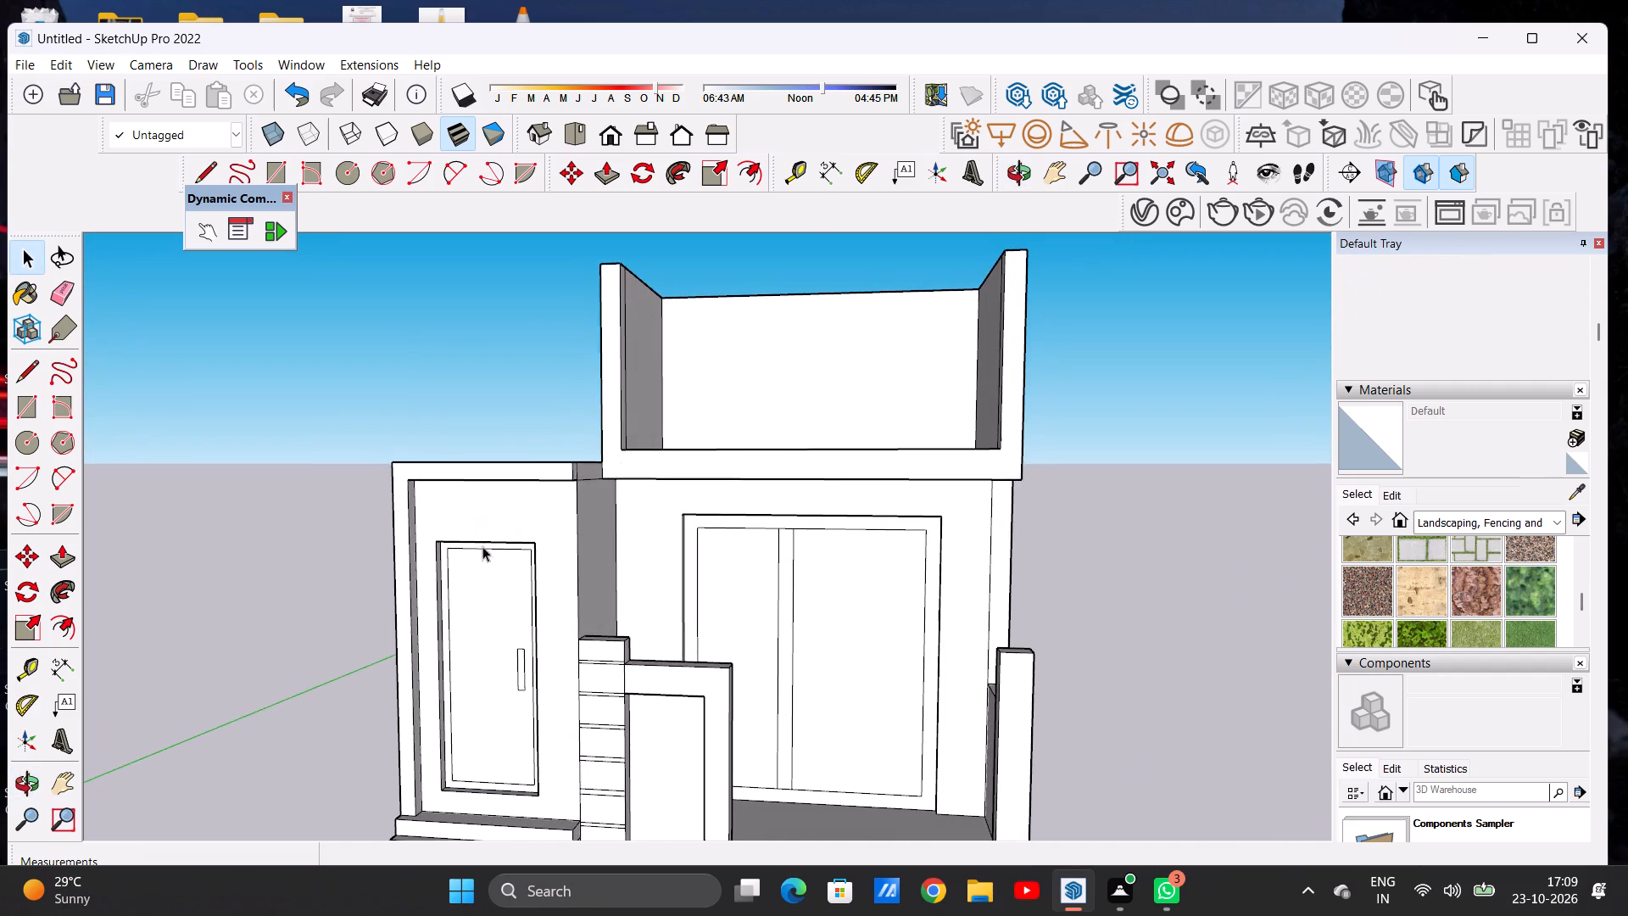
scroll(539, 665, "down", 6)
scroll(540, 519, "up", 7)
scroll(542, 517, "down", 1)
middle_click_drag(561, 513, 593, 623)
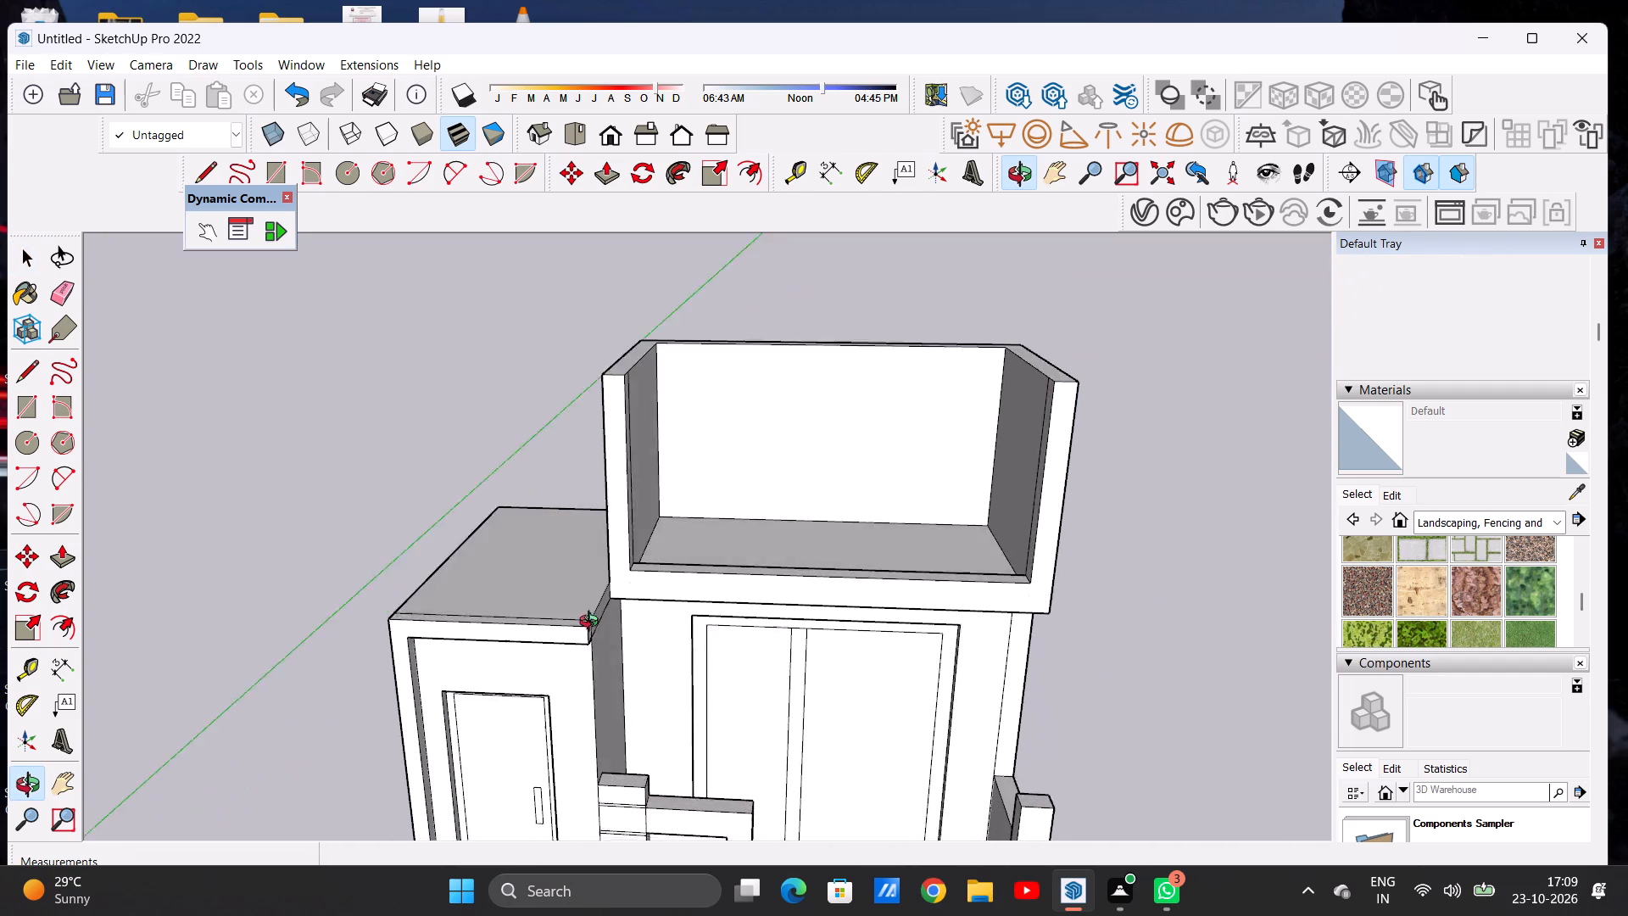
middle_click_drag(593, 623, 609, 674)
scroll(580, 602, "up", 1)
scroll(581, 606, "down", 1)
scroll(581, 612, "up", 4)
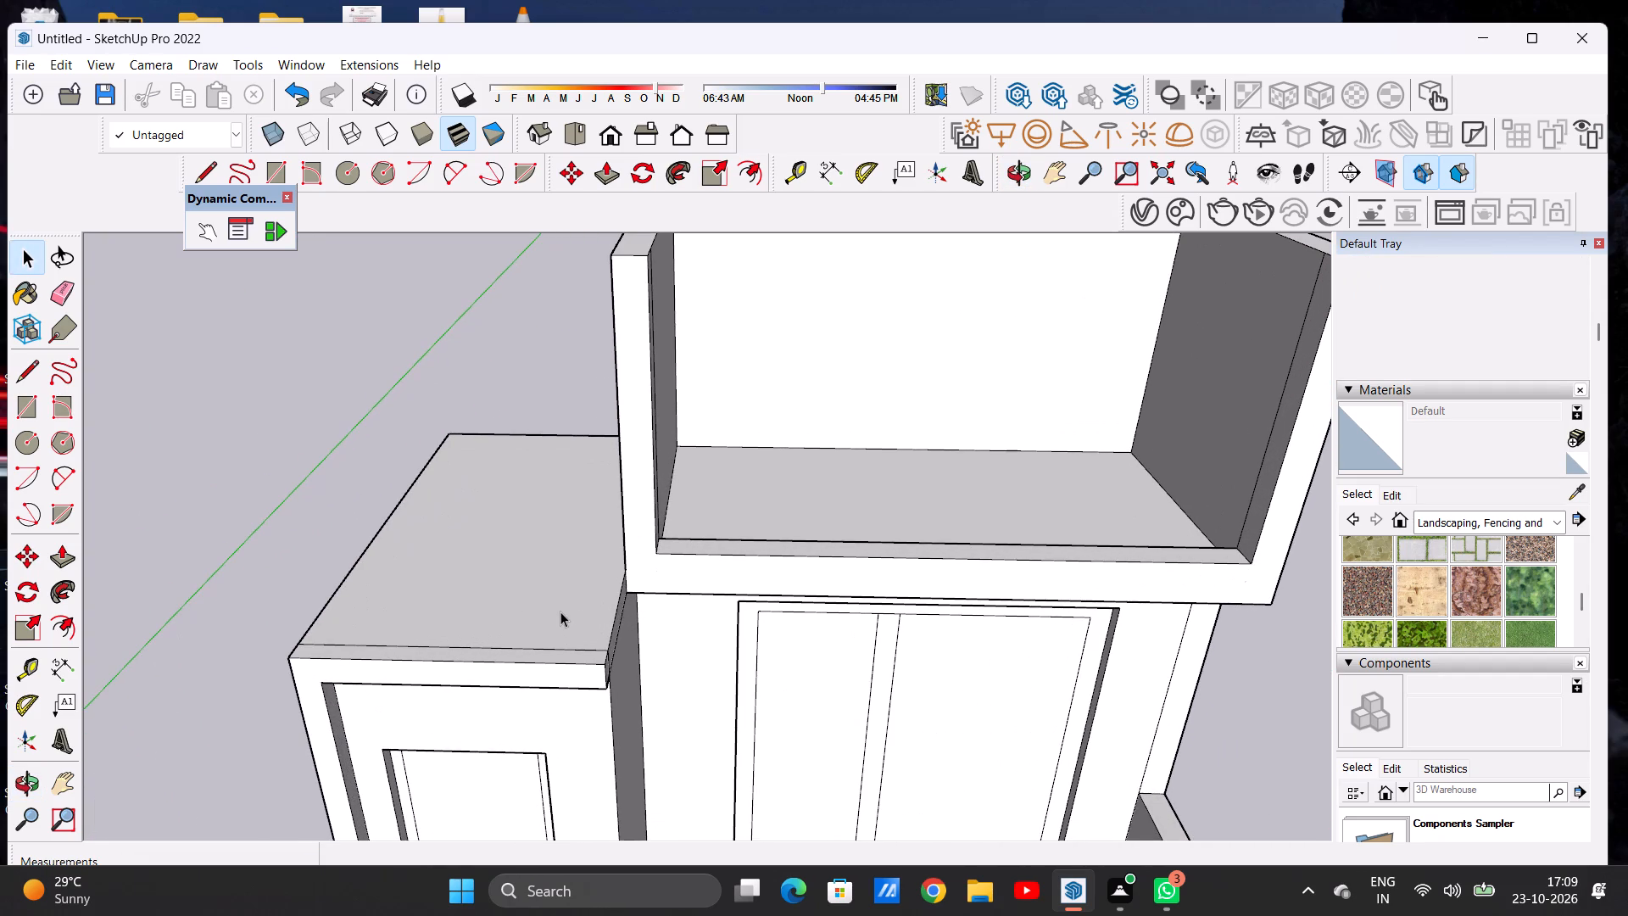
scroll(550, 611, "up", 1)
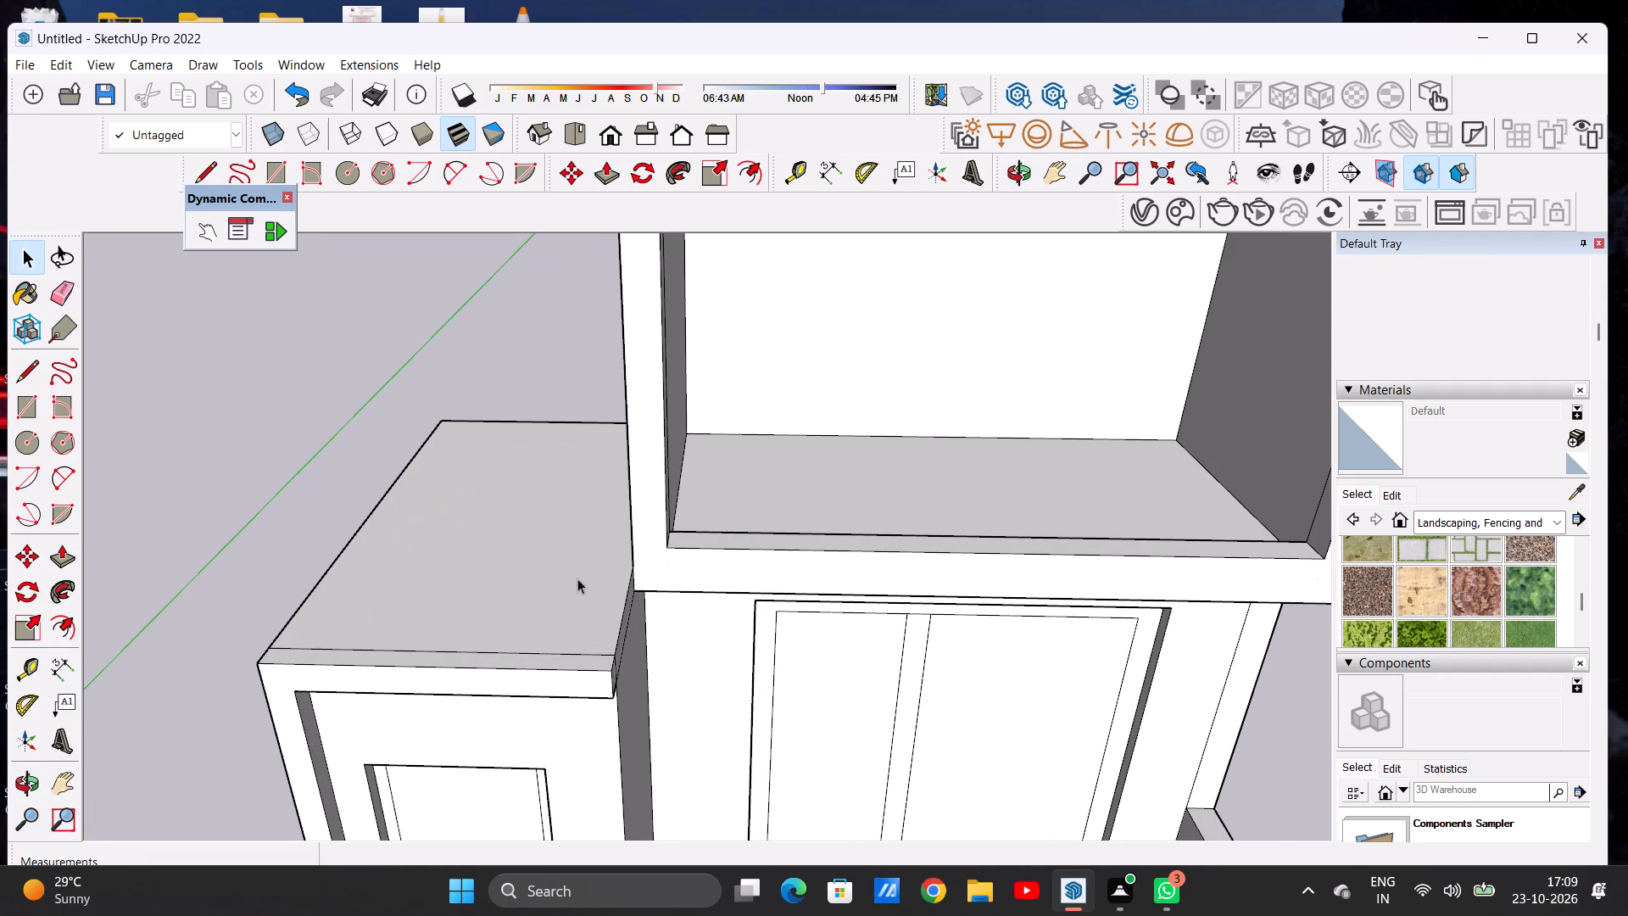
key("p")
left_click(569, 572)
scroll(580, 476, "down", 4)
scroll(580, 479, "up", 1)
scroll(580, 479, "down", 9)
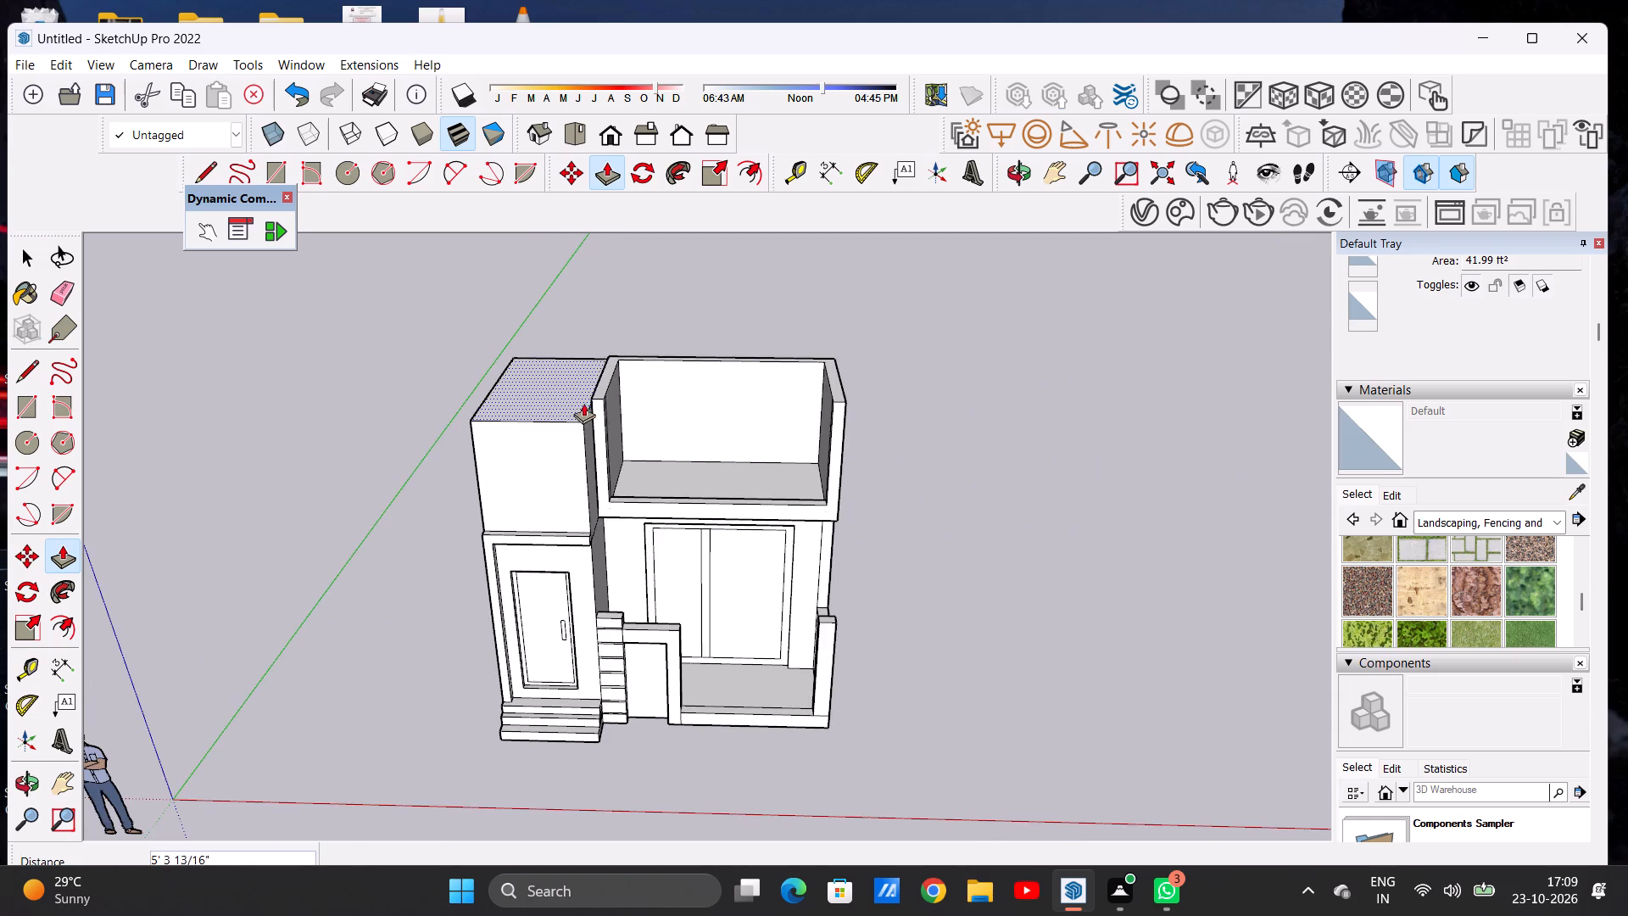
scroll(586, 388, "up", 10)
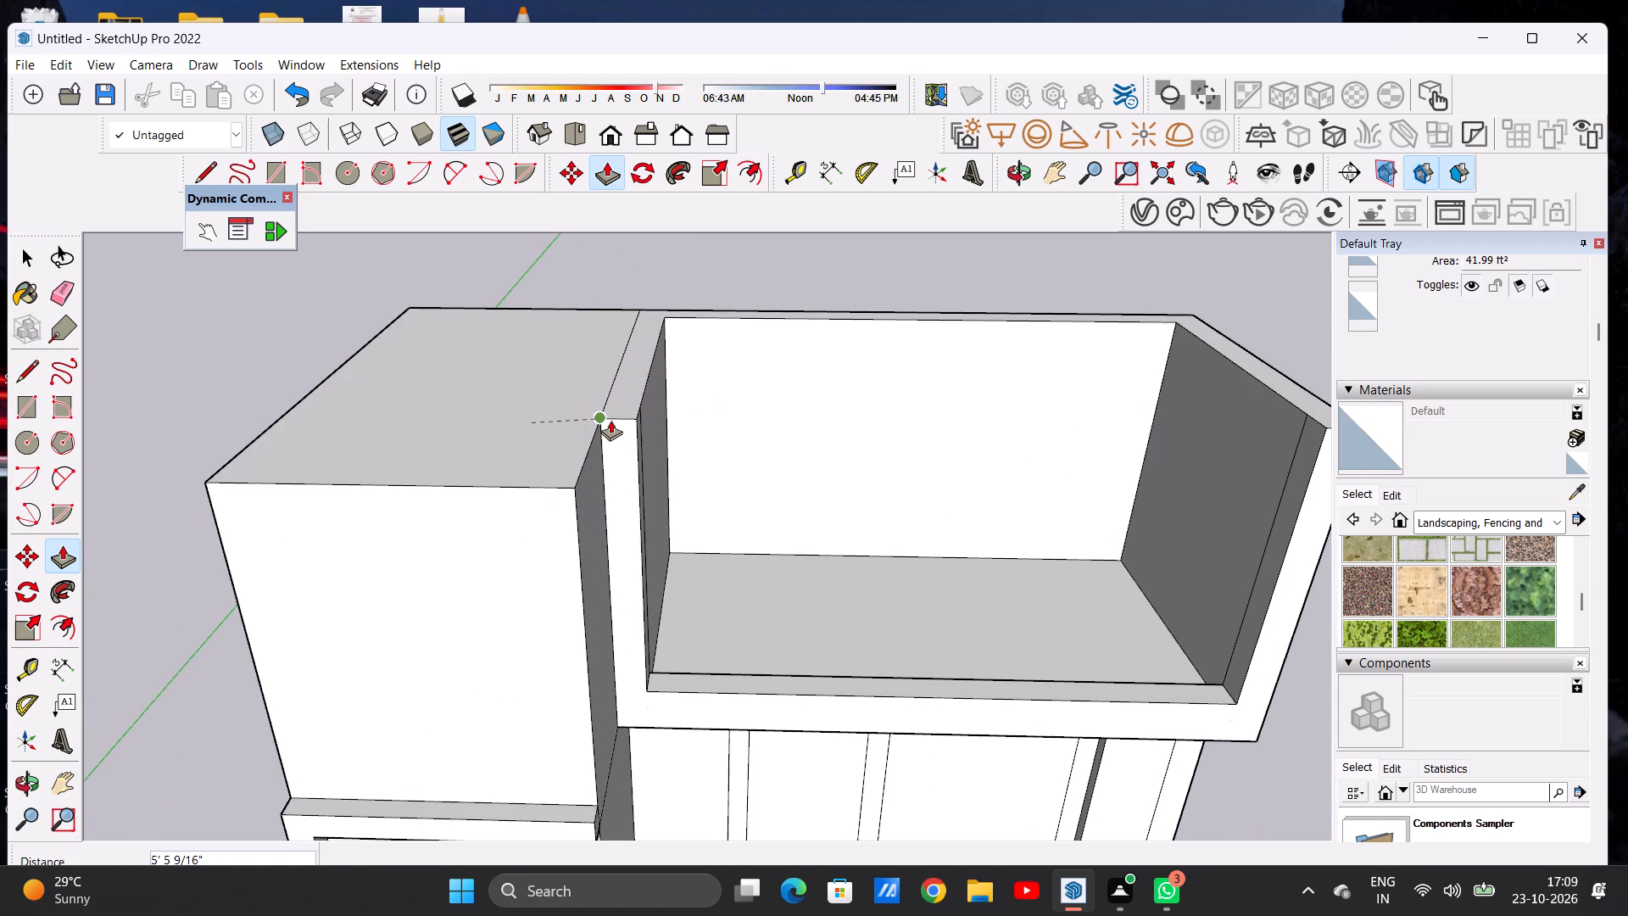
left_click(611, 420)
key("space")
Push/Pull the U-shaped front face of the first-floor side walls and floor slab forward about 1' 7 1/2".
scroll(622, 481, "down", 6)
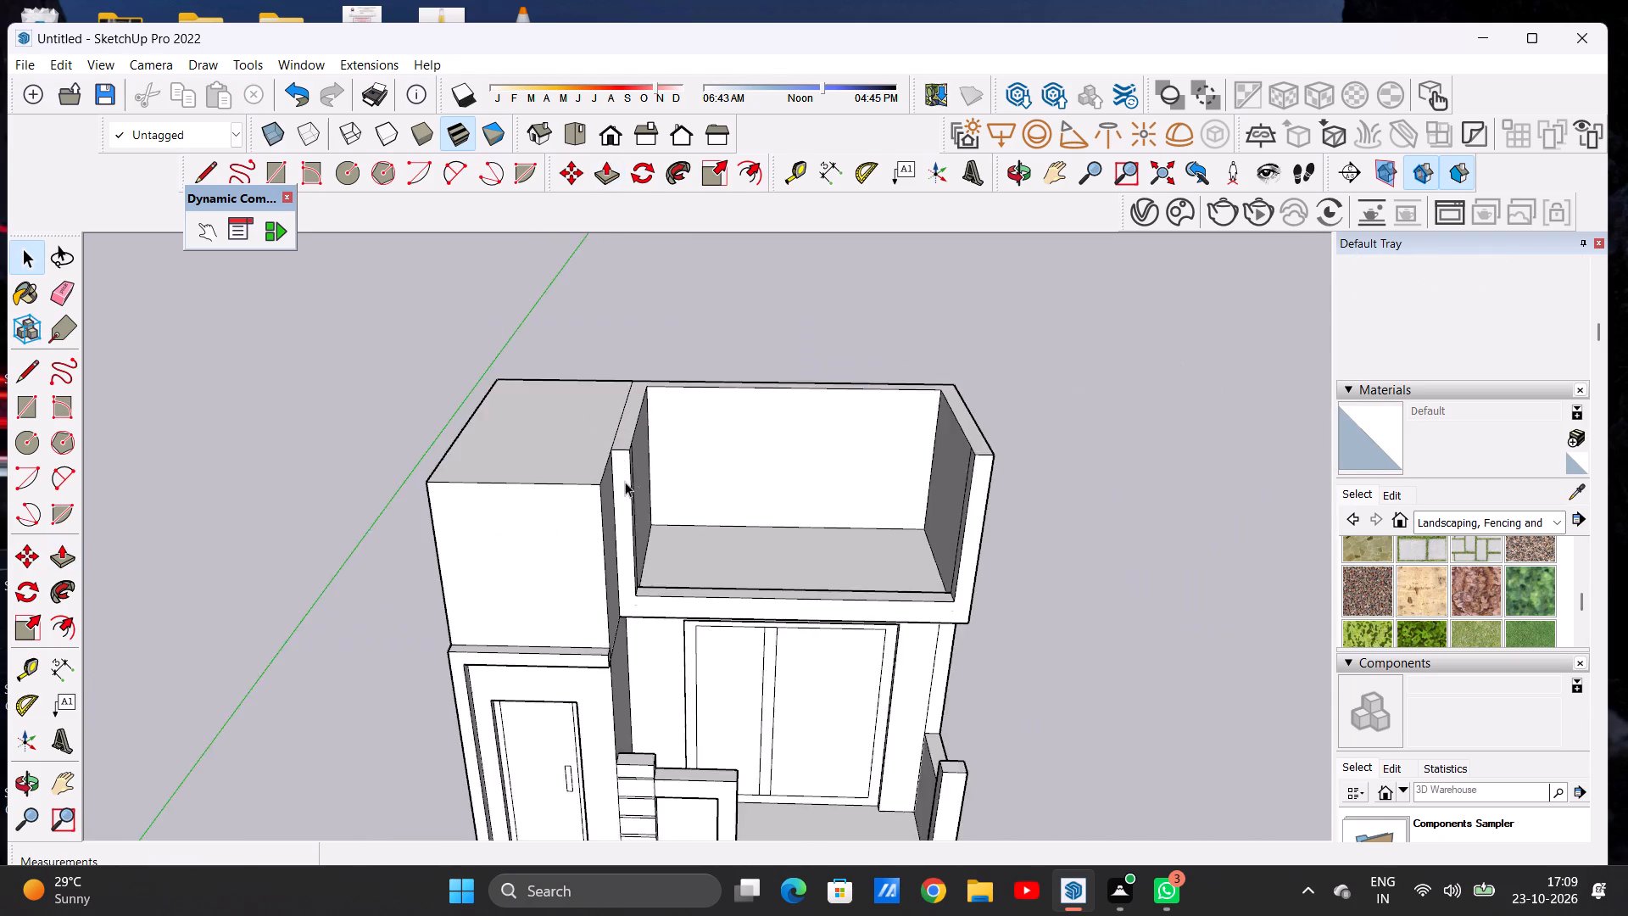
scroll(625, 482, "down", 5)
middle_click_drag(697, 484, 700, 387)
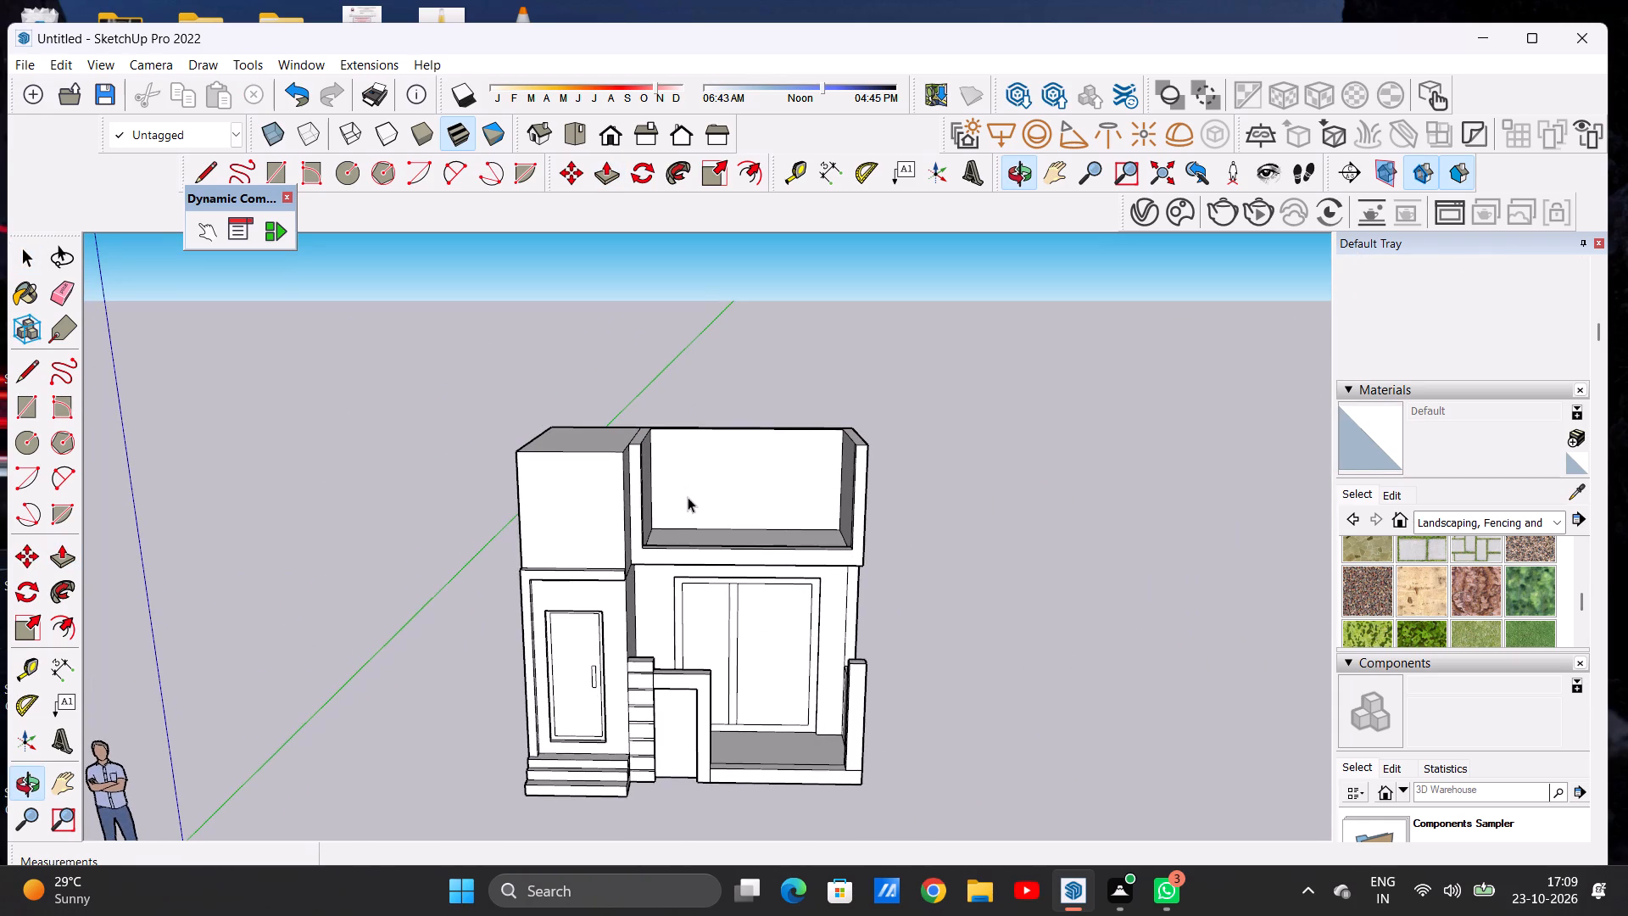
scroll(695, 499, "down", 3)
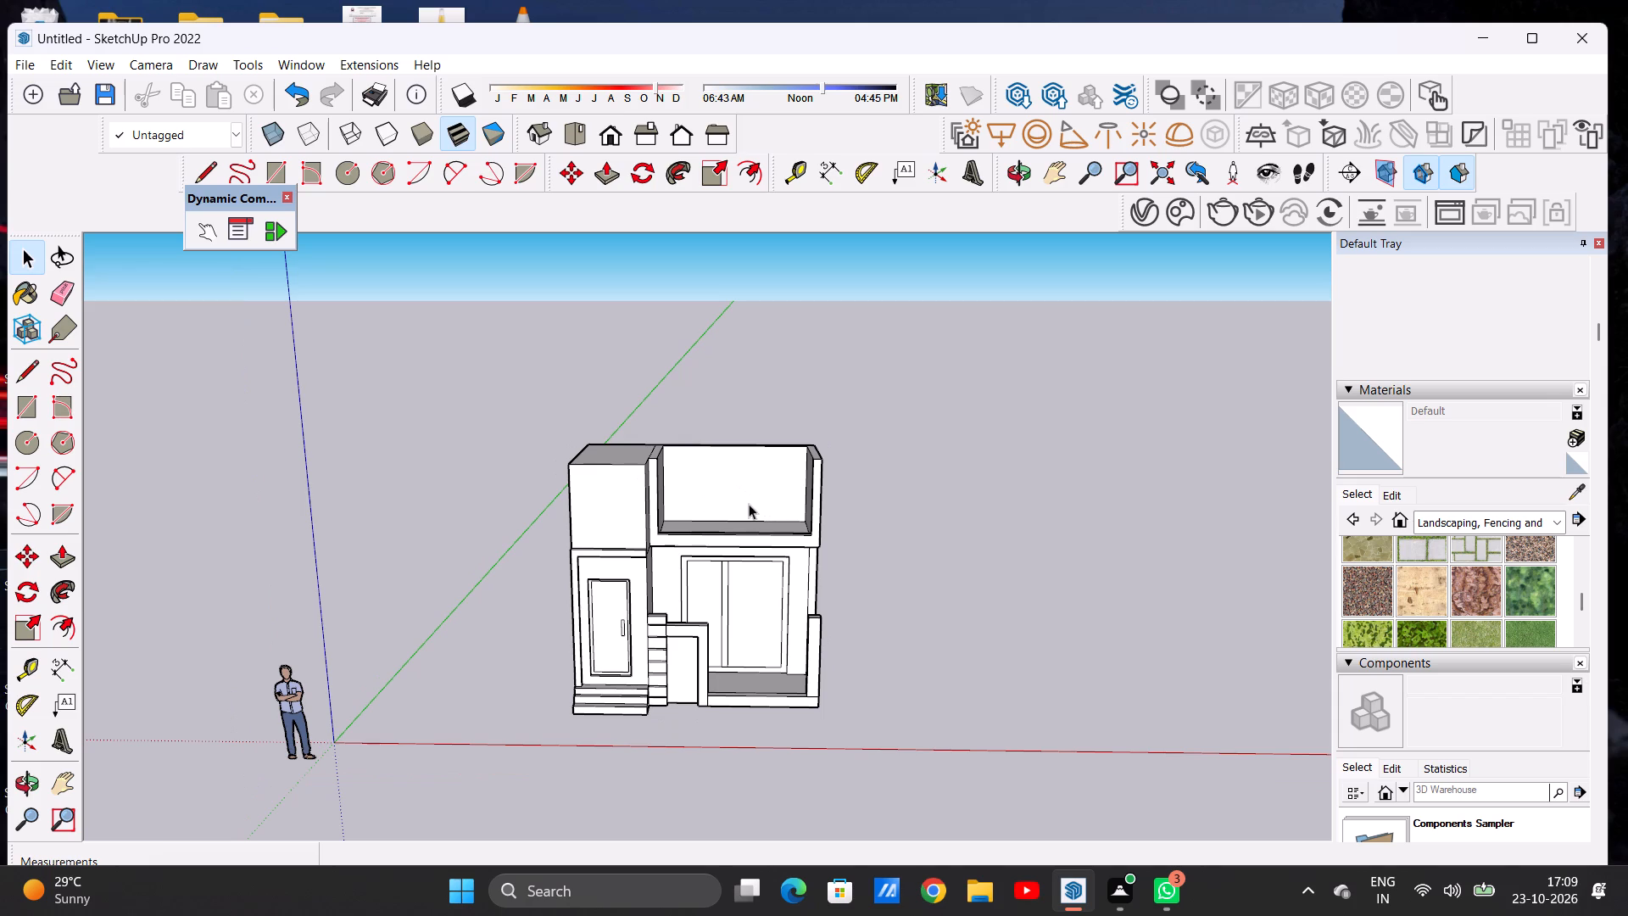
scroll(672, 525, "up", 6)
middle_click_drag(581, 511, 694, 499)
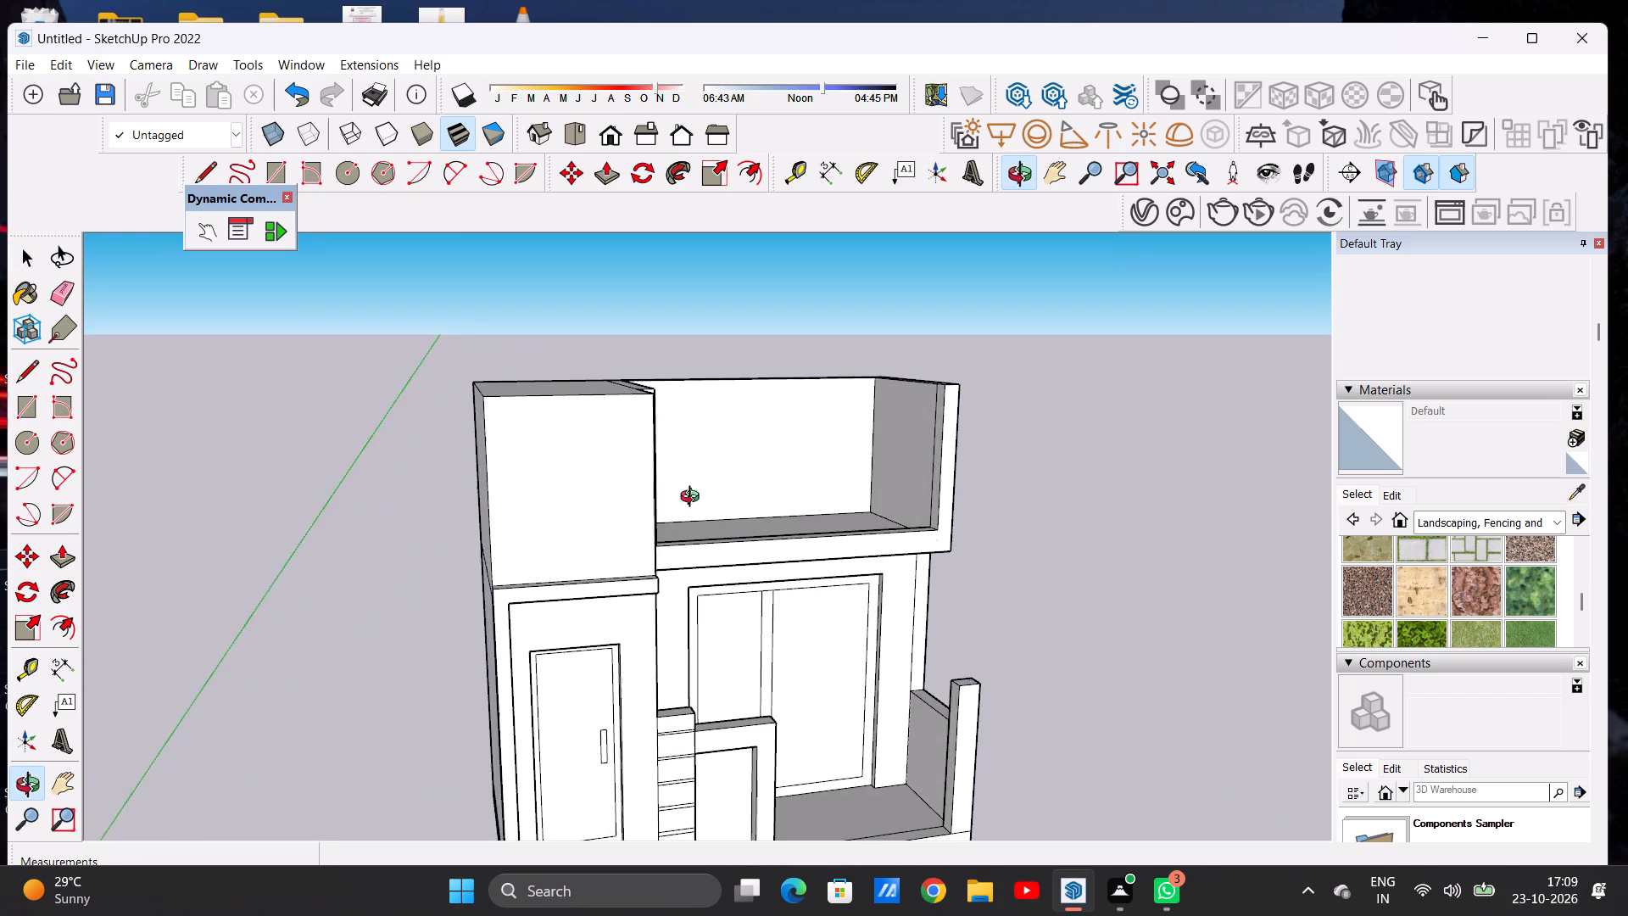
middle_click_drag(694, 499, 322, 547)
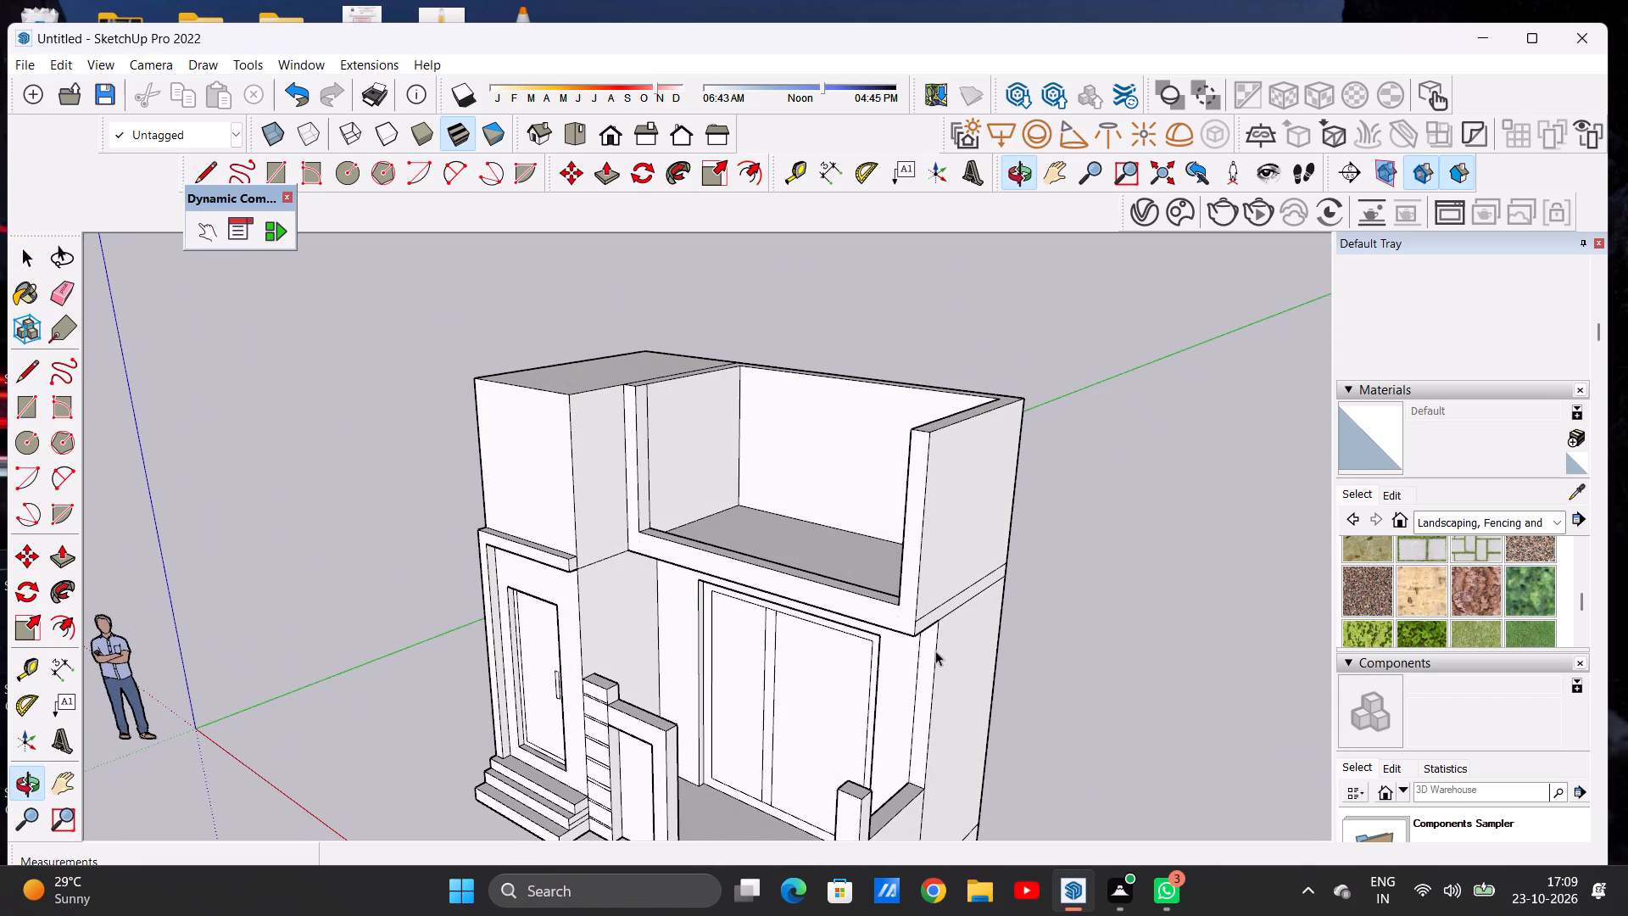
middle_click_drag(900, 612, 839, 530)
scroll(856, 566, "up", 8)
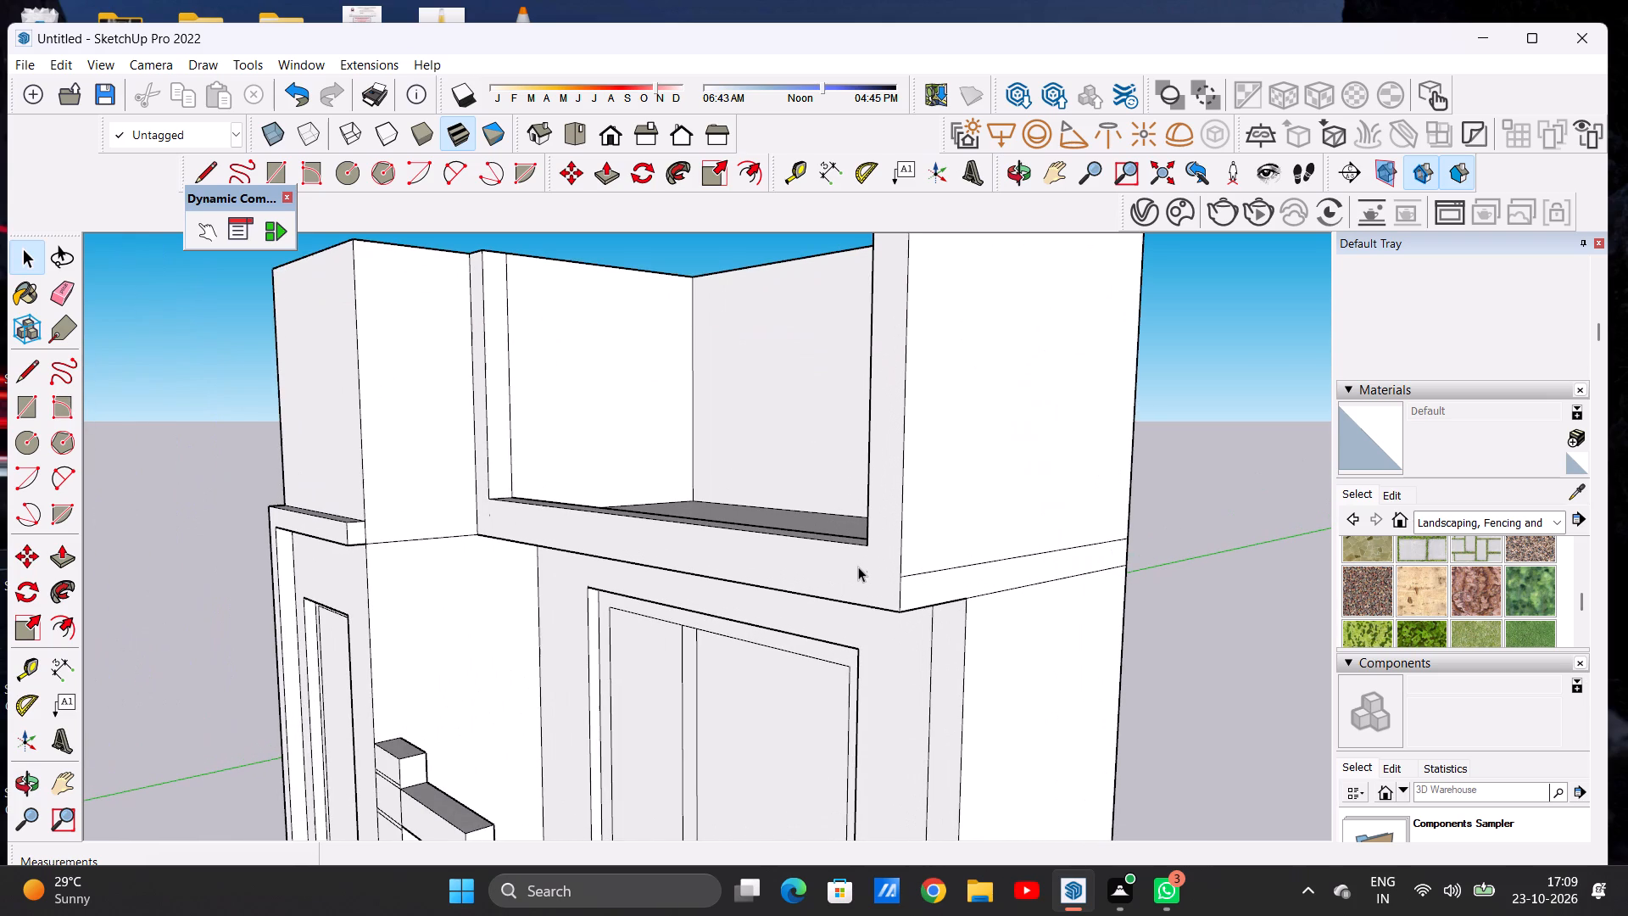
key("p")
left_click(878, 564)
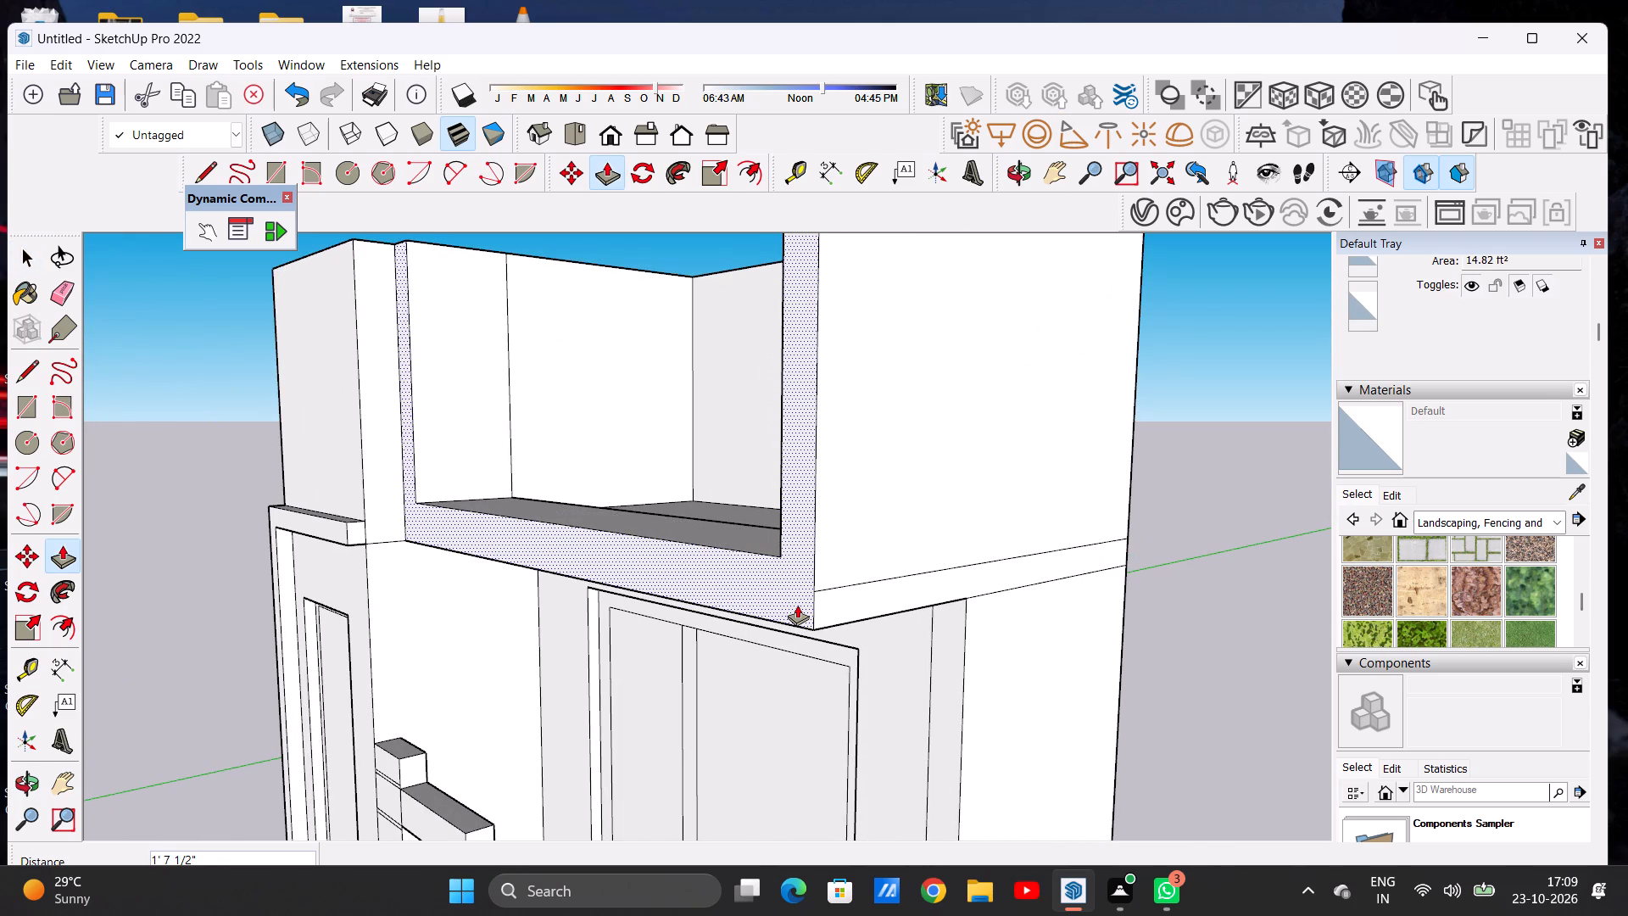
left_click(796, 605)
key("space")
Examine the first-floor floor level, side walls and extended front from above, the side and the front.
scroll(831, 549, "down", 6)
middle_click_drag(619, 528, 845, 743)
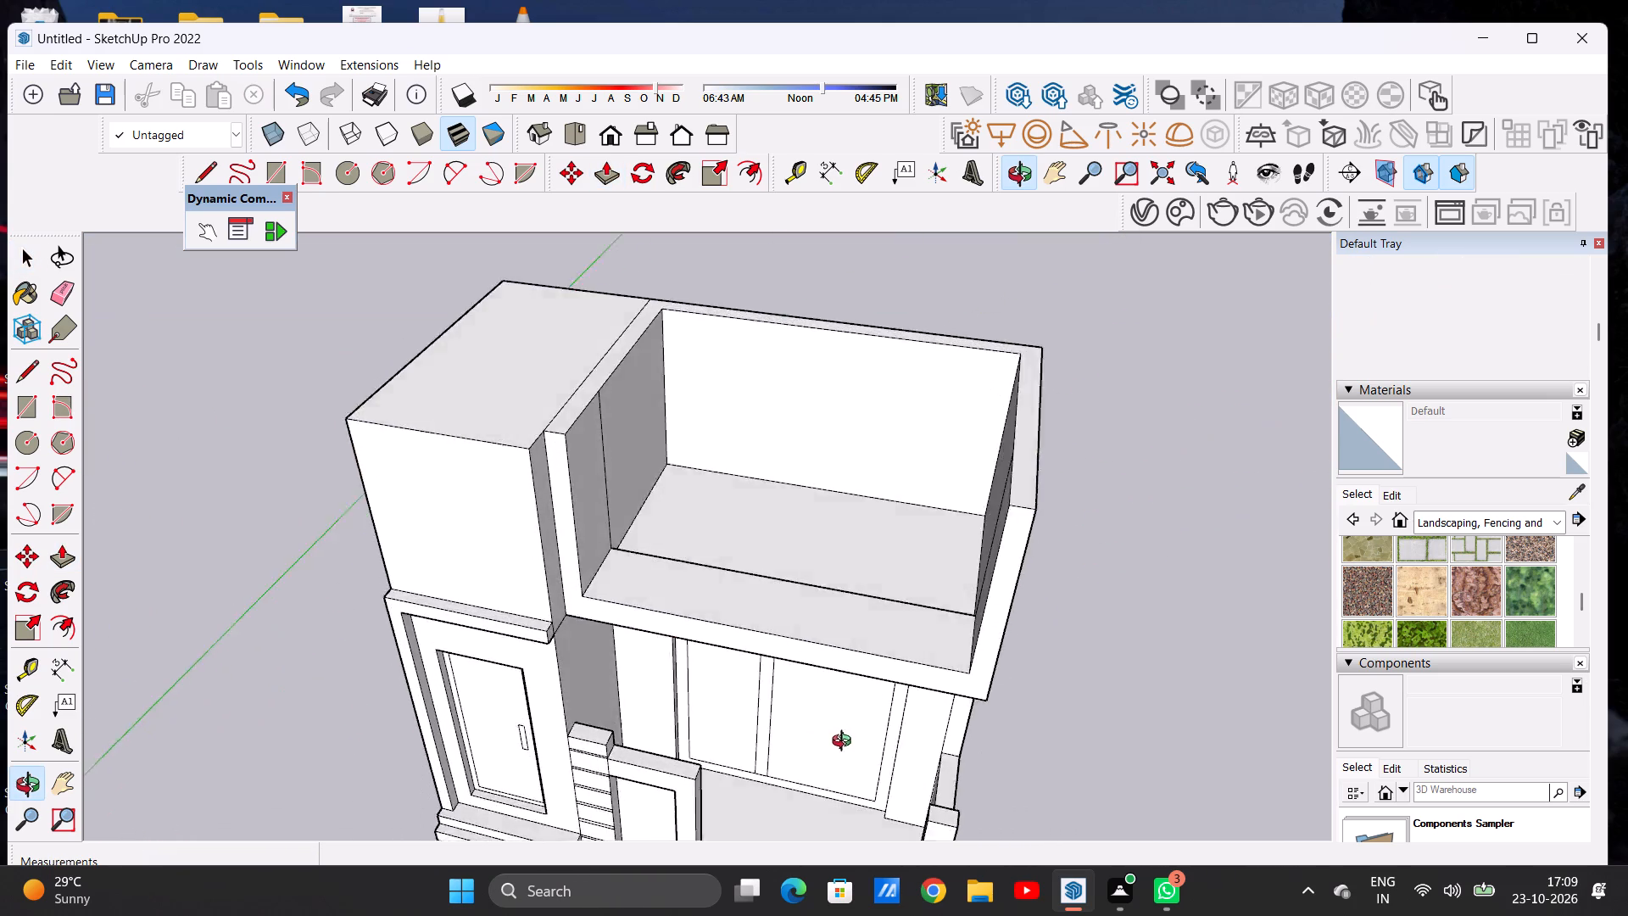
middle_click_drag(845, 743, 967, 753)
scroll(902, 568, "up", 3)
scroll(902, 568, "down", 1)
scroll(902, 568, "up", 4)
middle_click_drag(874, 466, 138, 546)
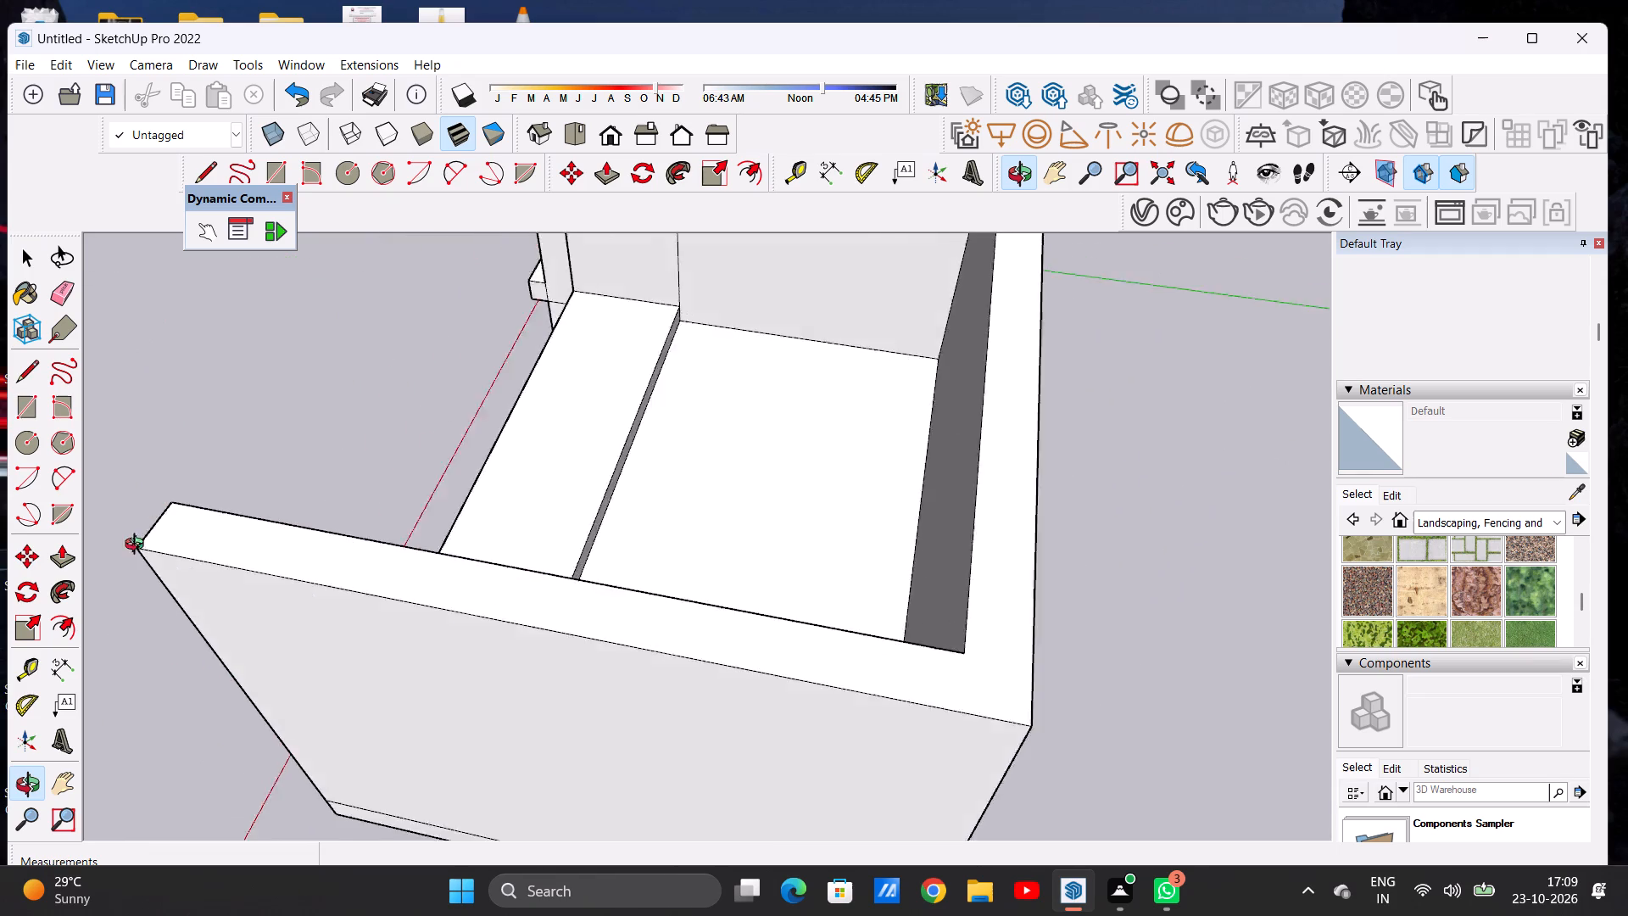
middle_click_drag(138, 546, 108, 570)
scroll(603, 552, "up", 7)
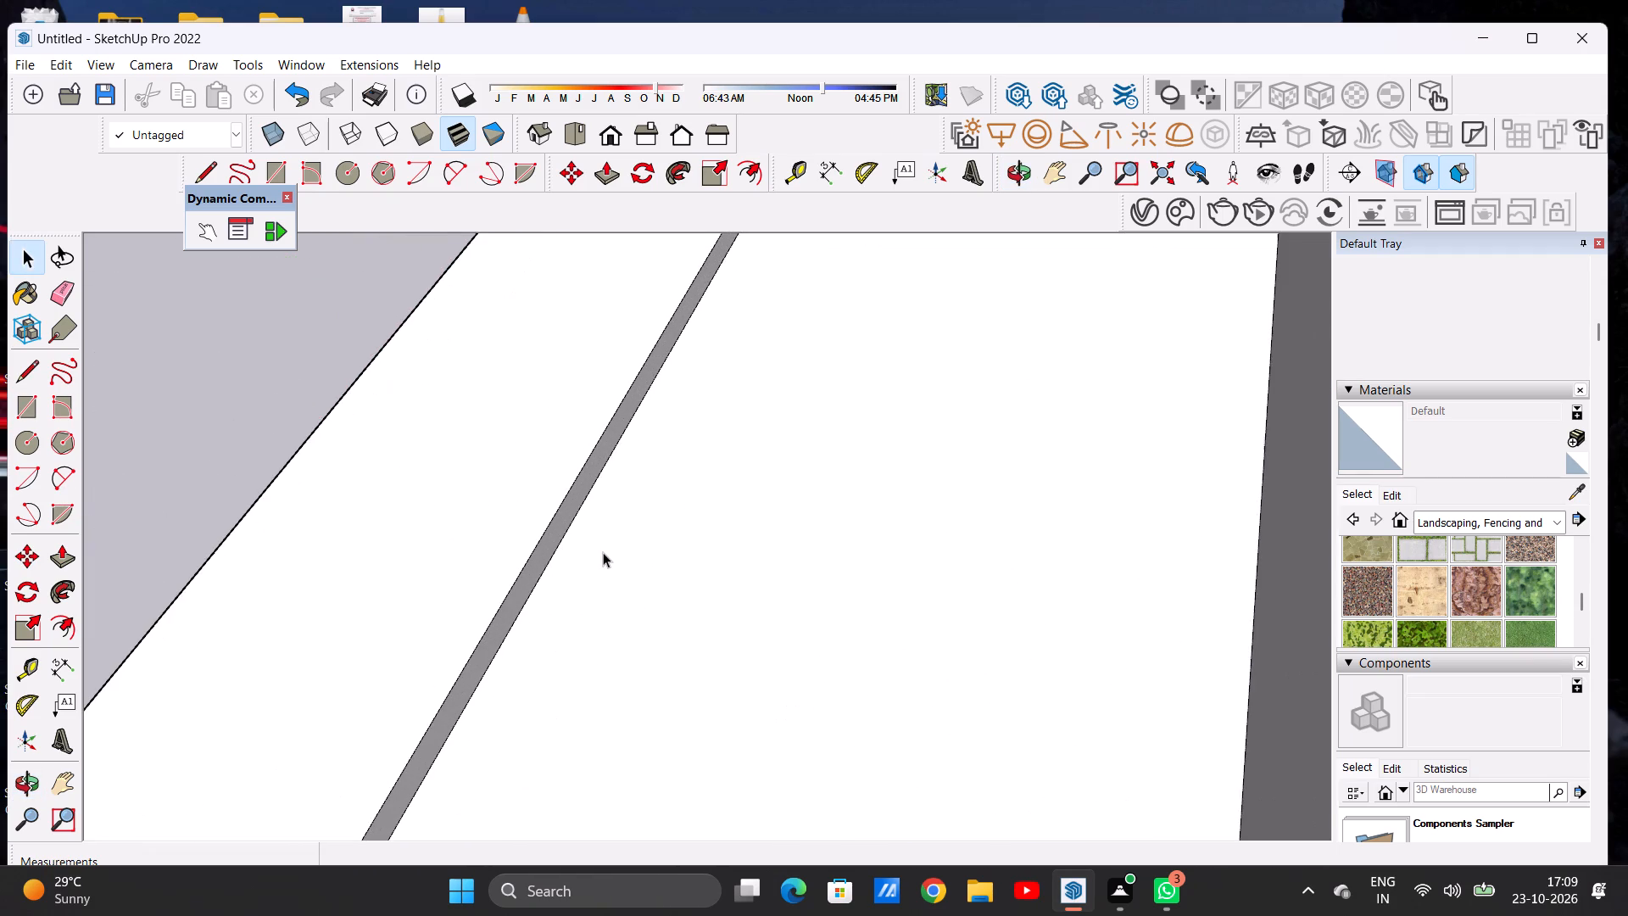
scroll(577, 592, "down", 14)
middle_click_drag(474, 554, 904, 445)
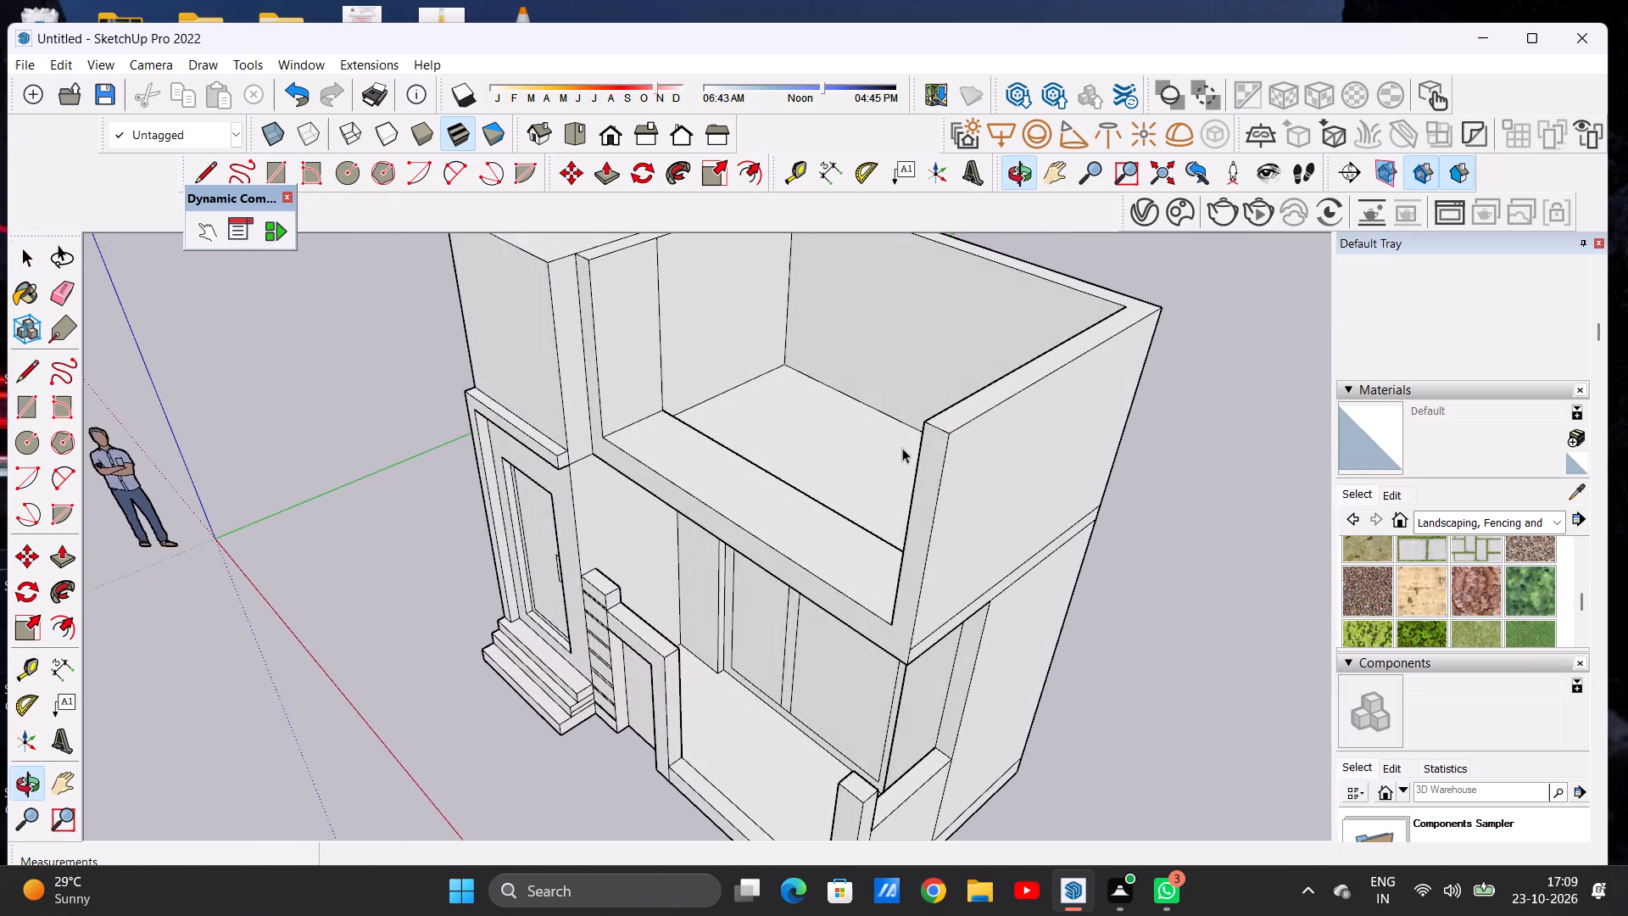
middle_click_drag(690, 547, 957, 485)
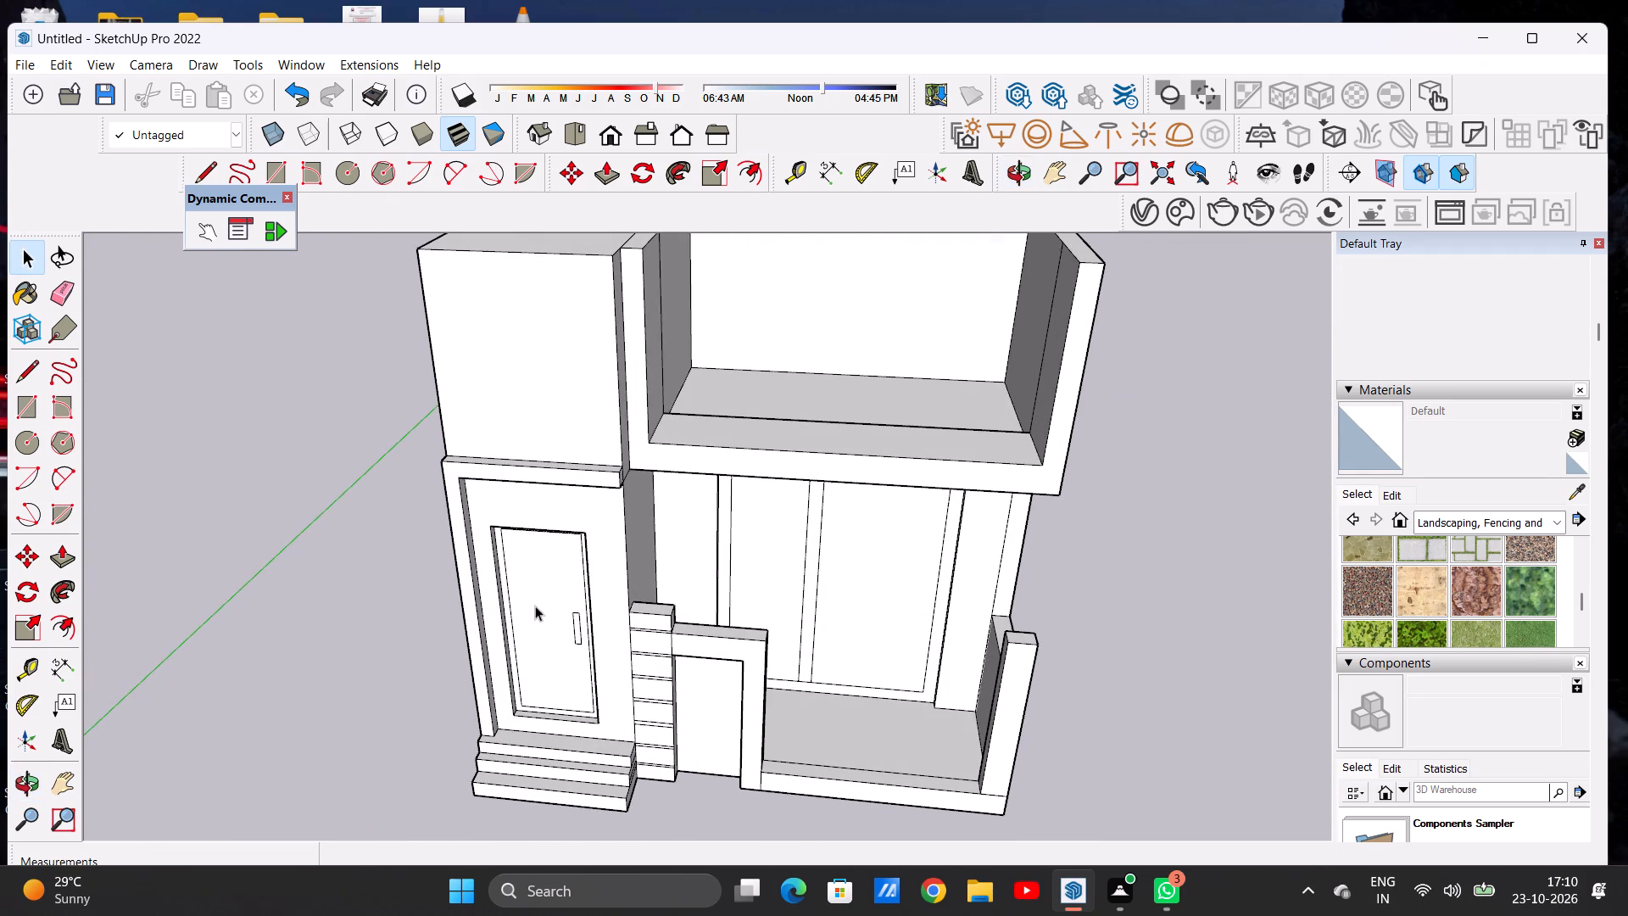
scroll(529, 616, "down", 6)
scroll(638, 516, "up", 5)
middle_click_drag(710, 505, 353, 613)
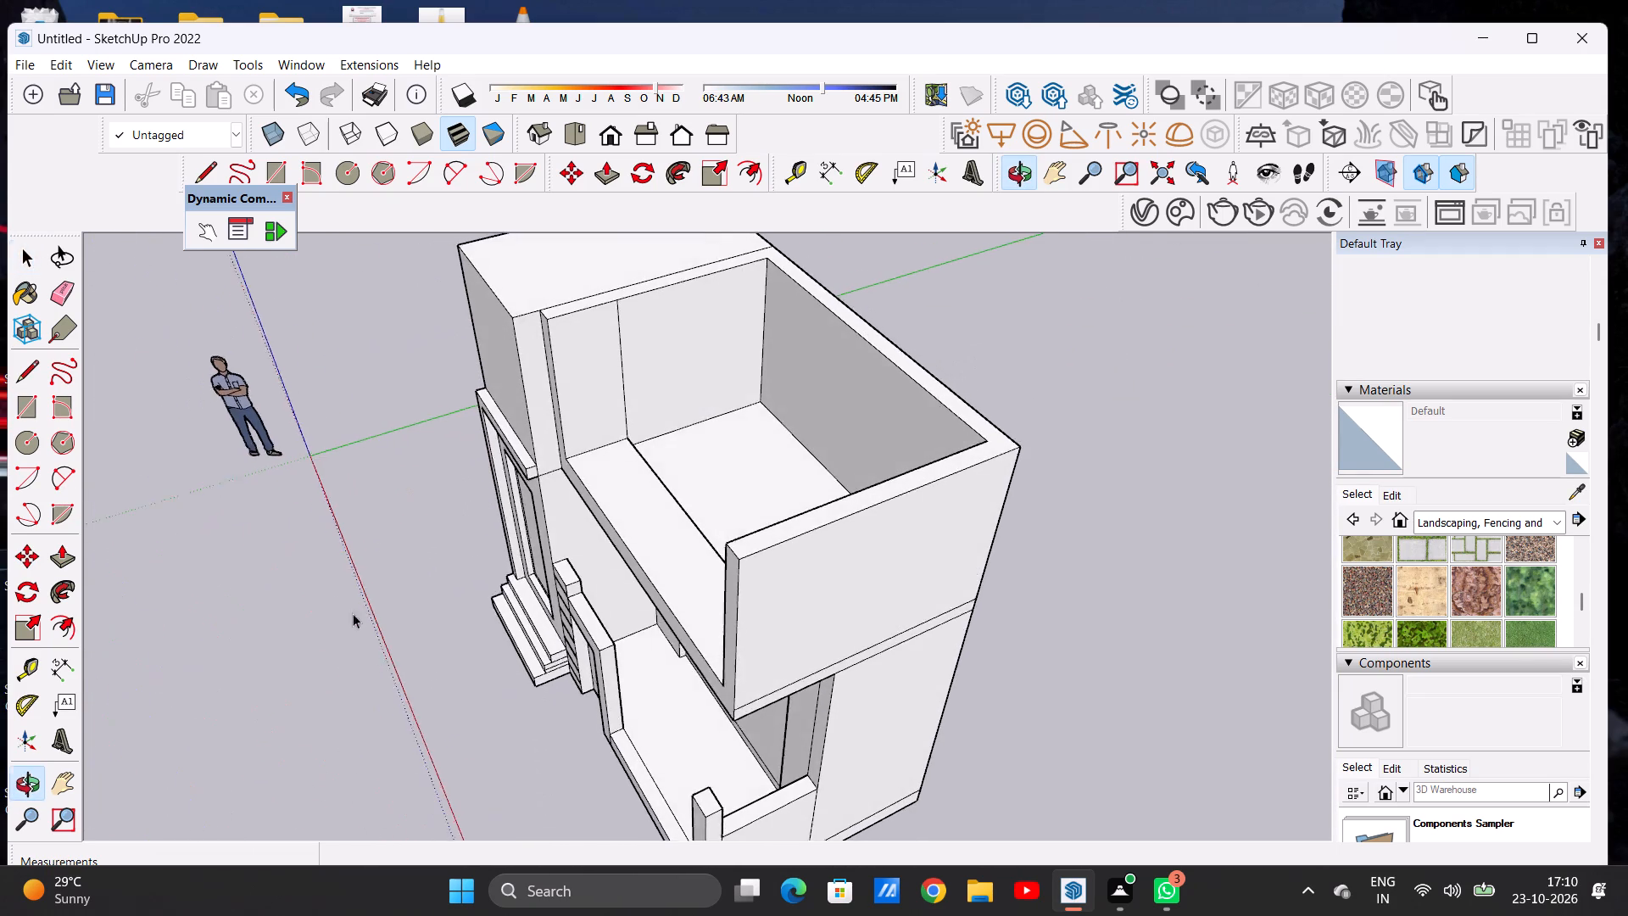
Push/Pull the narrow vertical front edge of the raised first-floor floor forward about 1' 2".
middle_click_drag(353, 613, 353, 614)
middle_click_drag(662, 450, 216, 517)
scroll(609, 481, "up", 13)
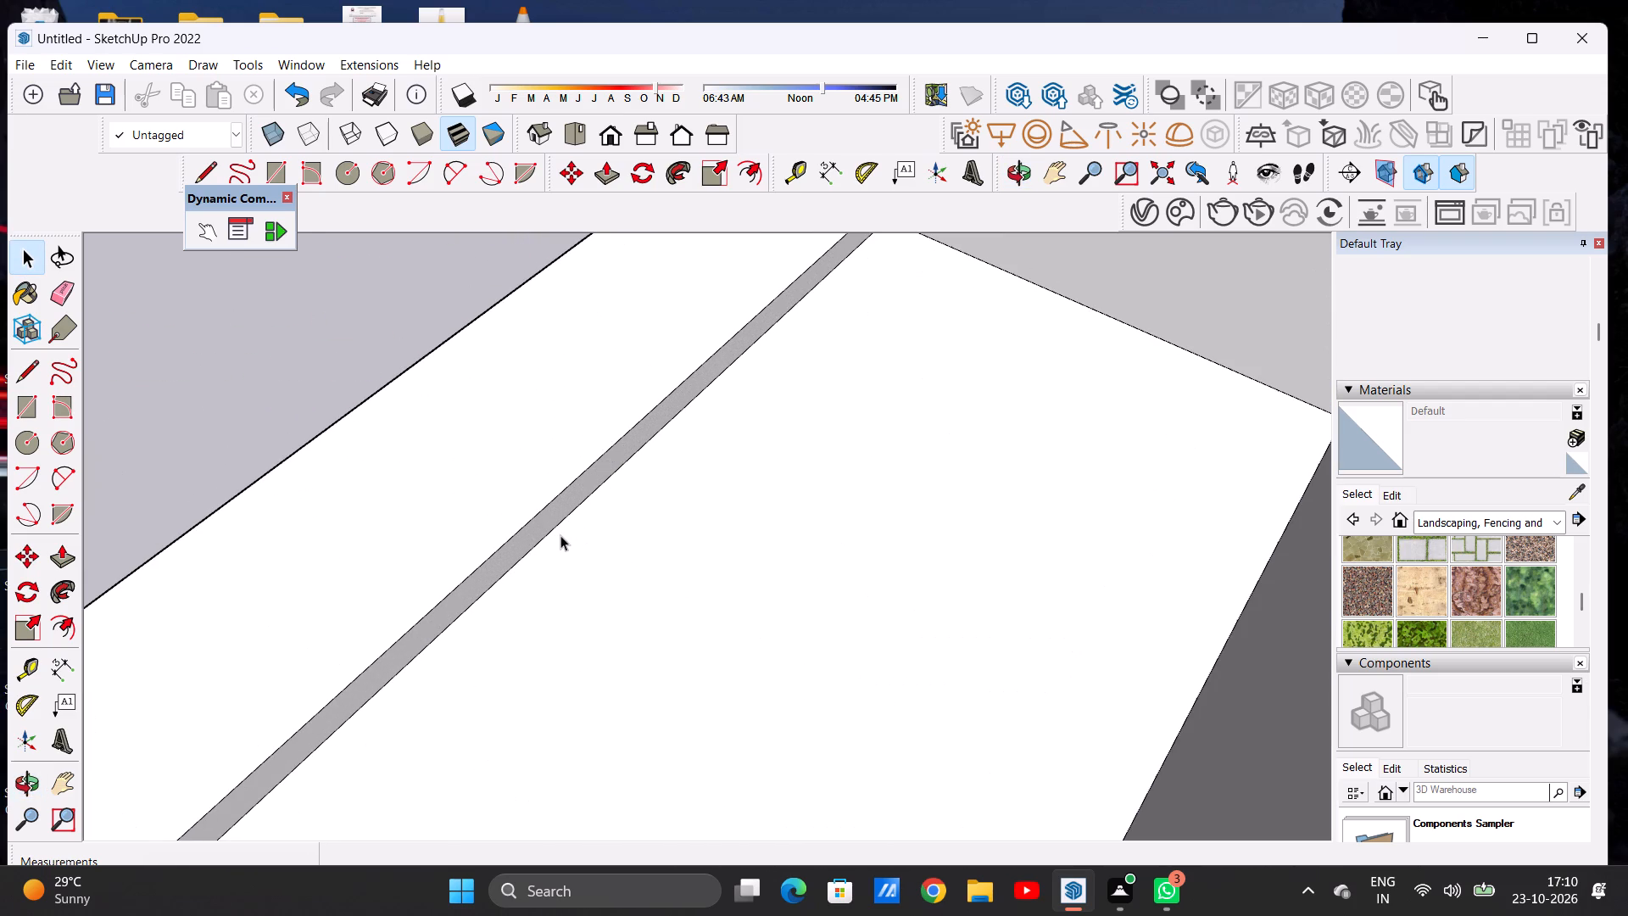
key("p")
left_click(521, 546)
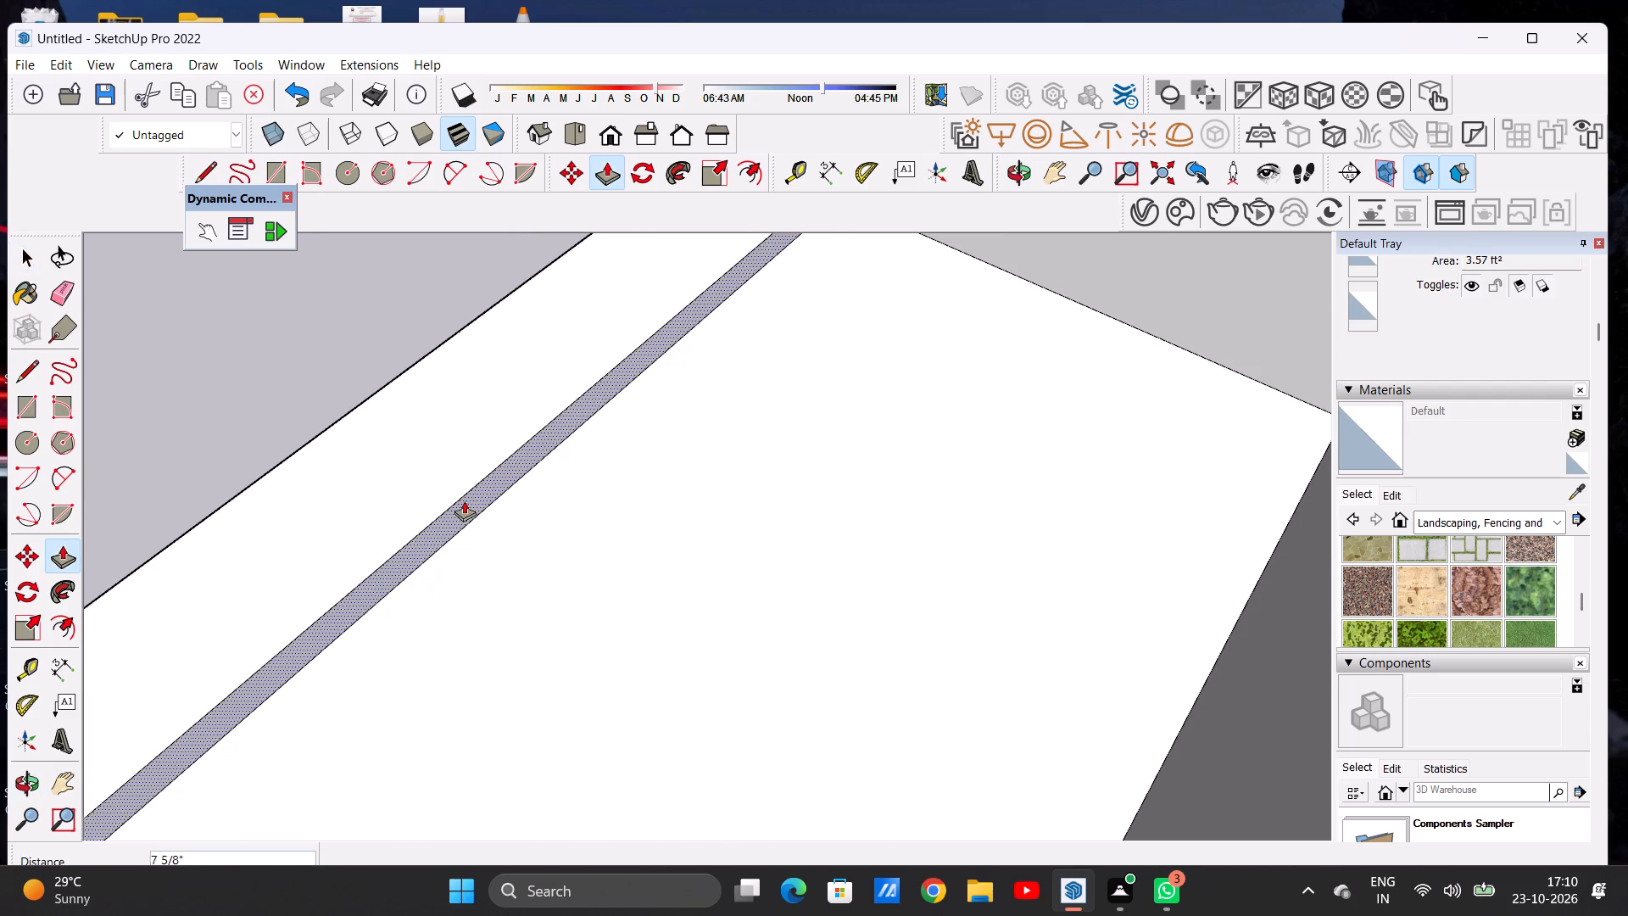
left_click(435, 469)
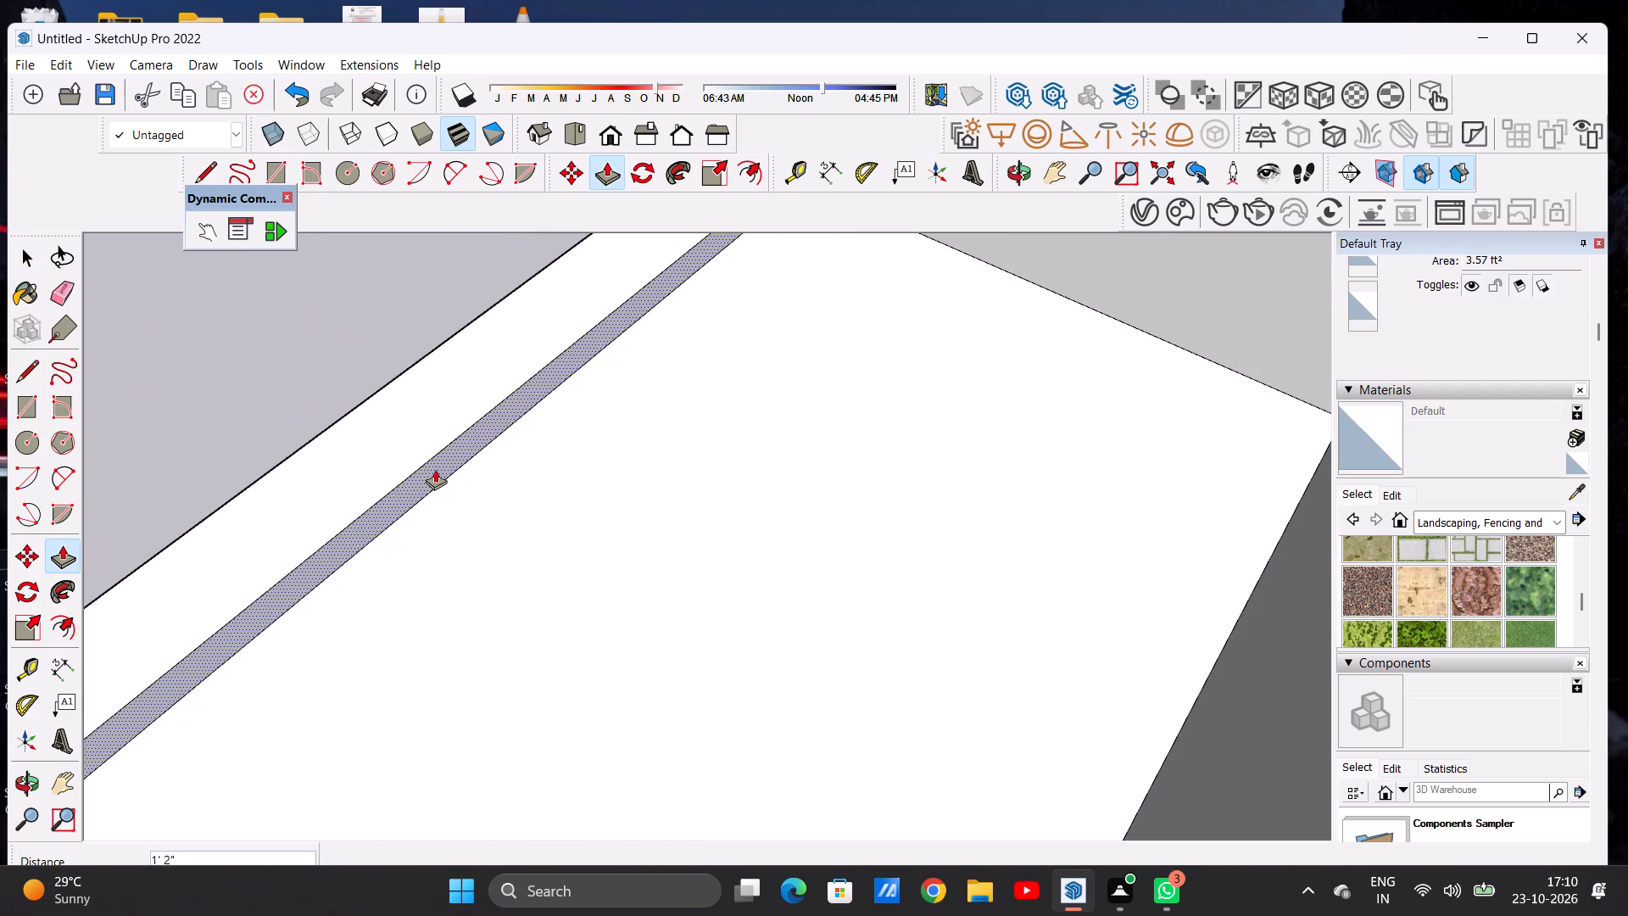
key("space")
Examine the first-floor floor, its front edge and the side walls from above and the front.
scroll(510, 515, "down", 14)
middle_click_drag(361, 524, 826, 471)
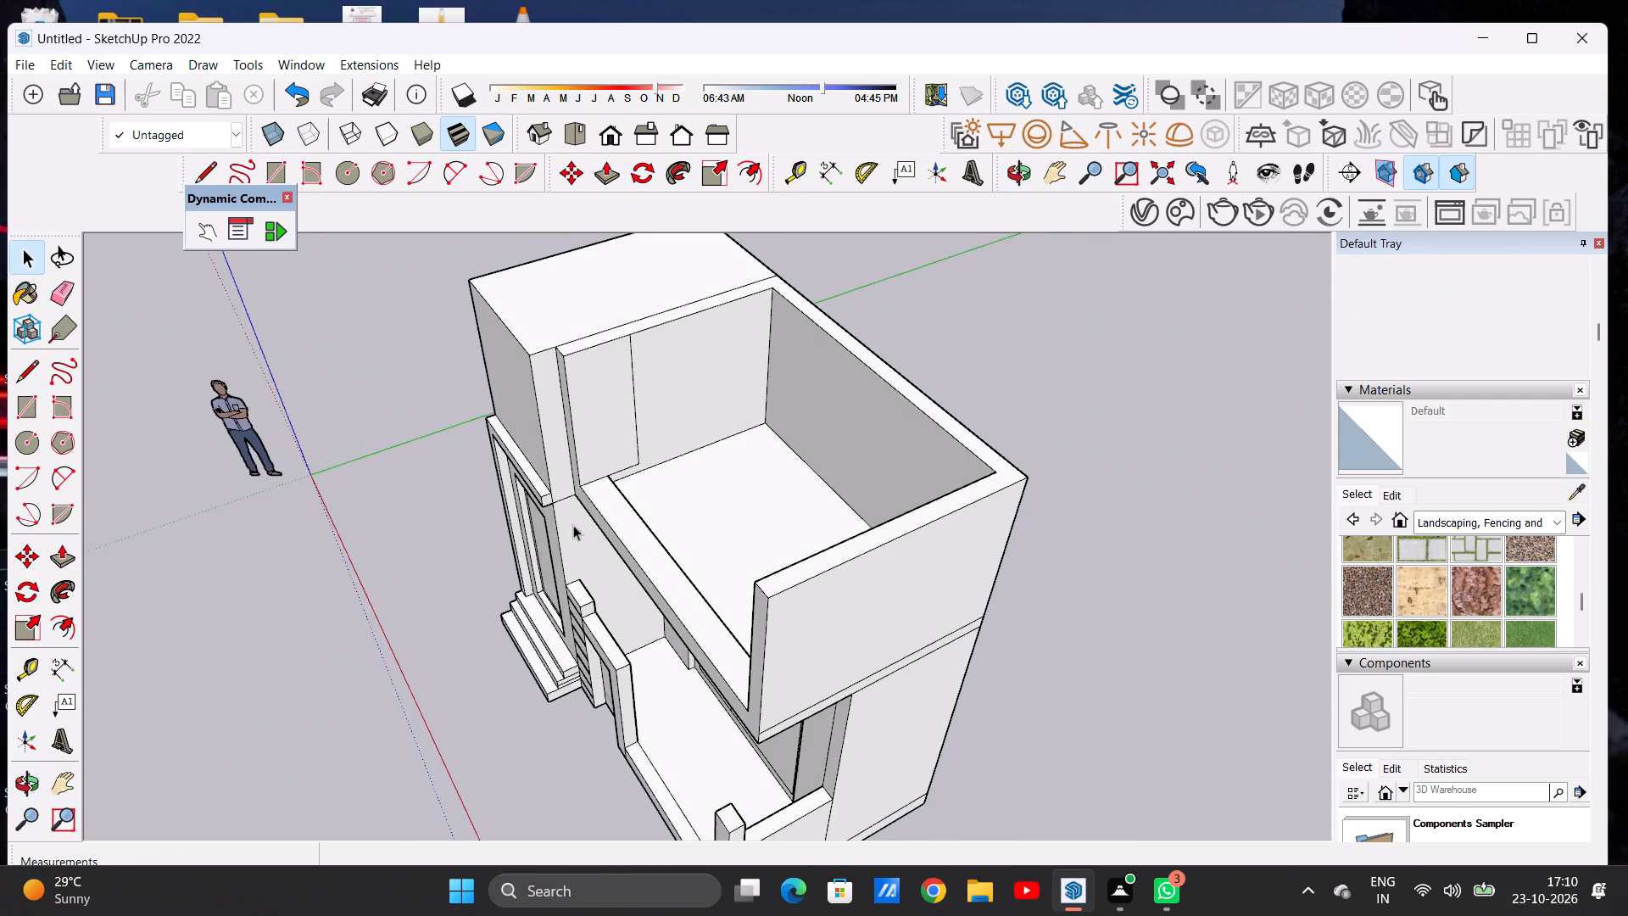
middle_click_drag(561, 539, 829, 466)
middle_click_drag(588, 478, 643, 511)
scroll(841, 464, "up", 6)
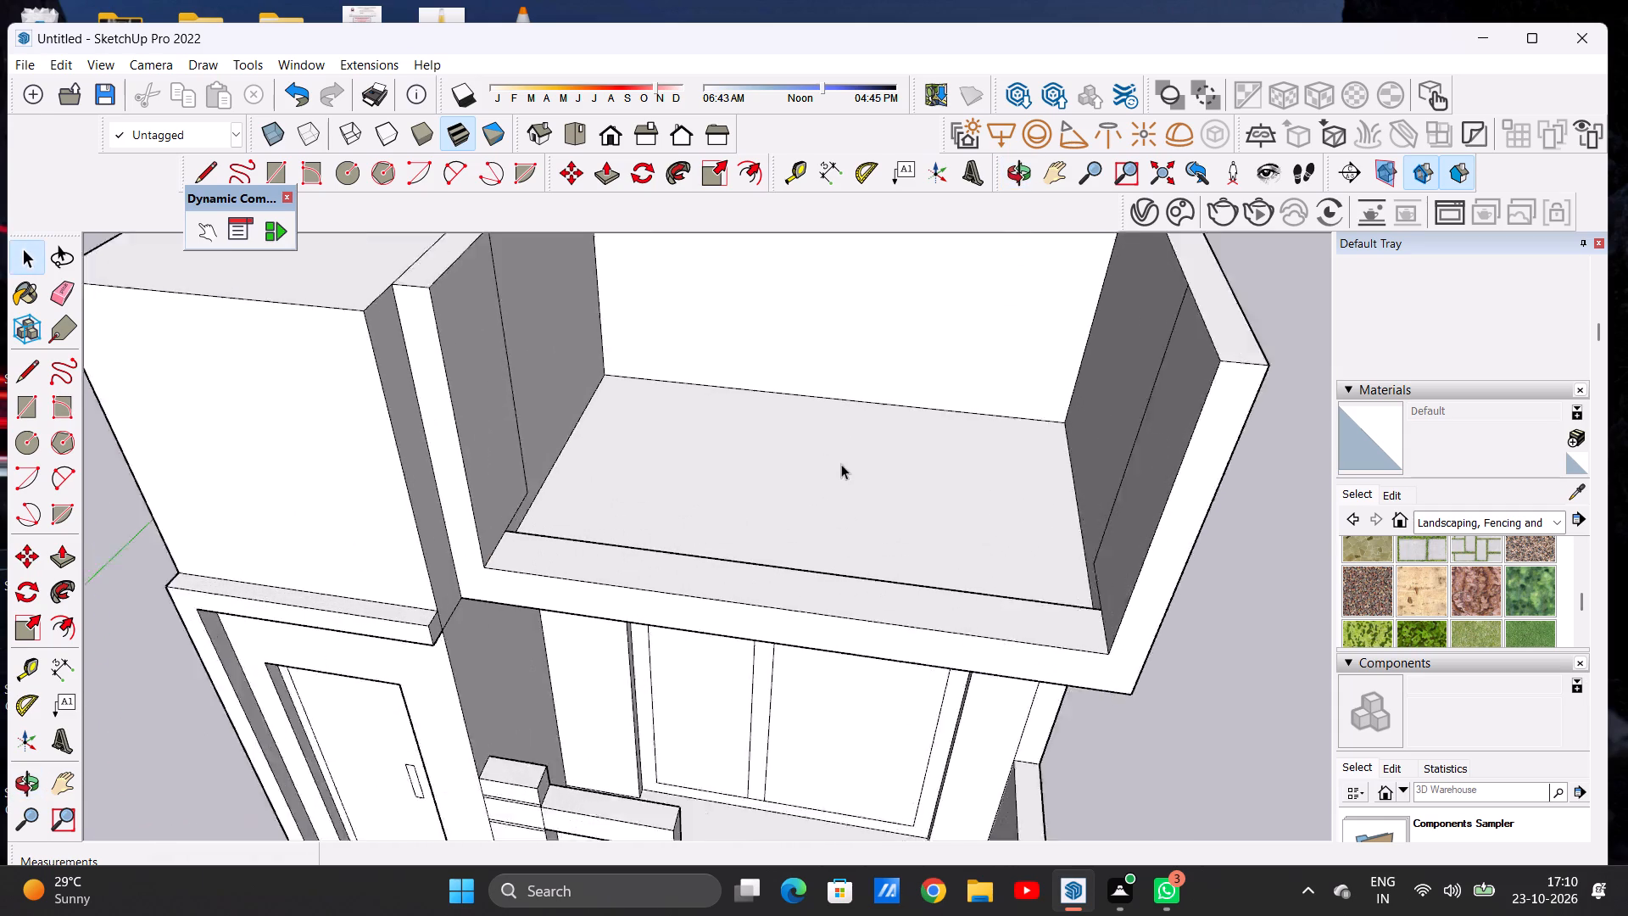
scroll(841, 464, "up", 1)
middle_click_drag(800, 495, 962, 469)
middle_click_drag(962, 469, 843, 505)
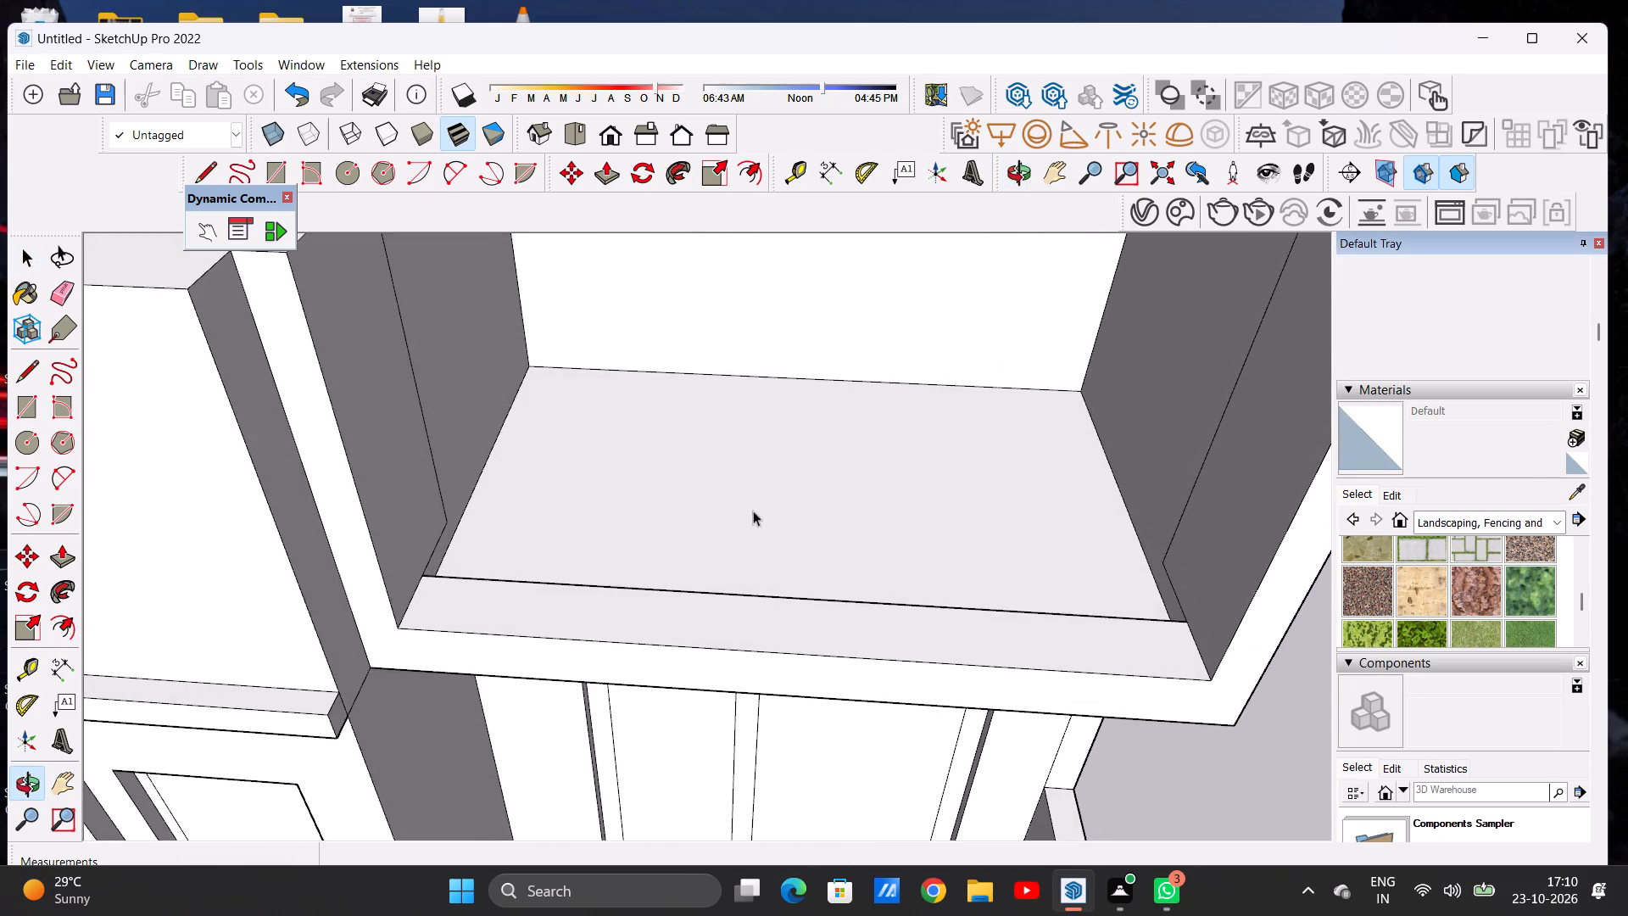
scroll(577, 531, "down", 7)
scroll(589, 545, "up", 1)
scroll(589, 544, "down", 3)
middle_click_drag(761, 460, 778, 325)
middle_click_drag(767, 450, 753, 603)
scroll(777, 447, "up", 4)
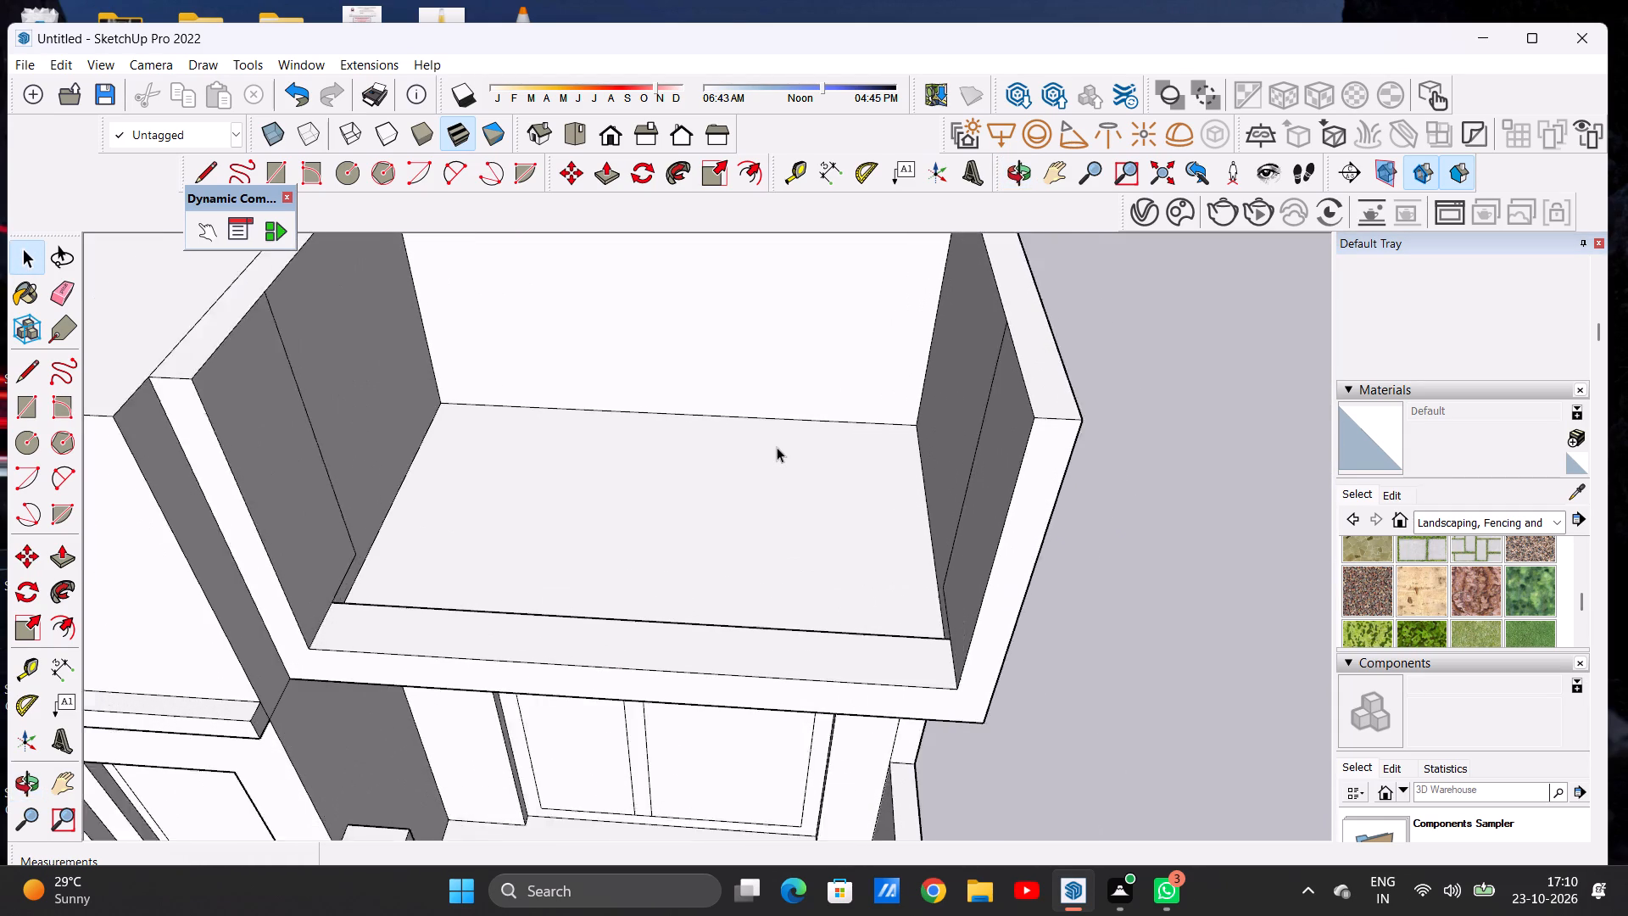
scroll(777, 447, "up", 1)
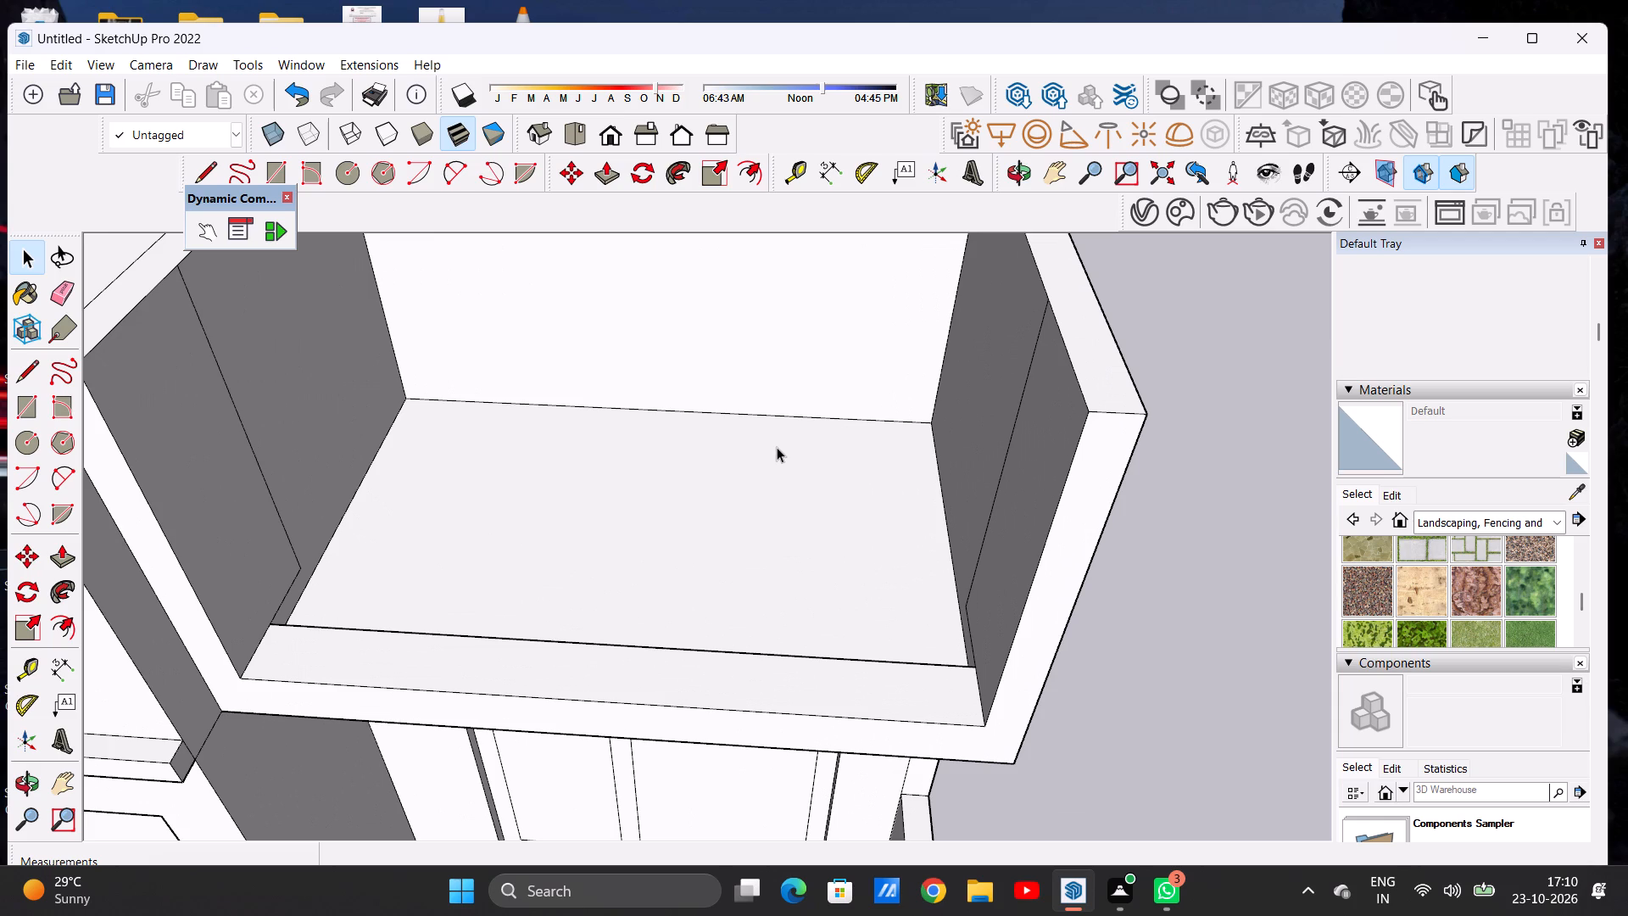
Draw two closely spaced parallel lines about 10' 2 13/16" long across the first-floor floor between the side walls, outlining a wall strip.
key("l")
scroll(740, 482, "down", 10)
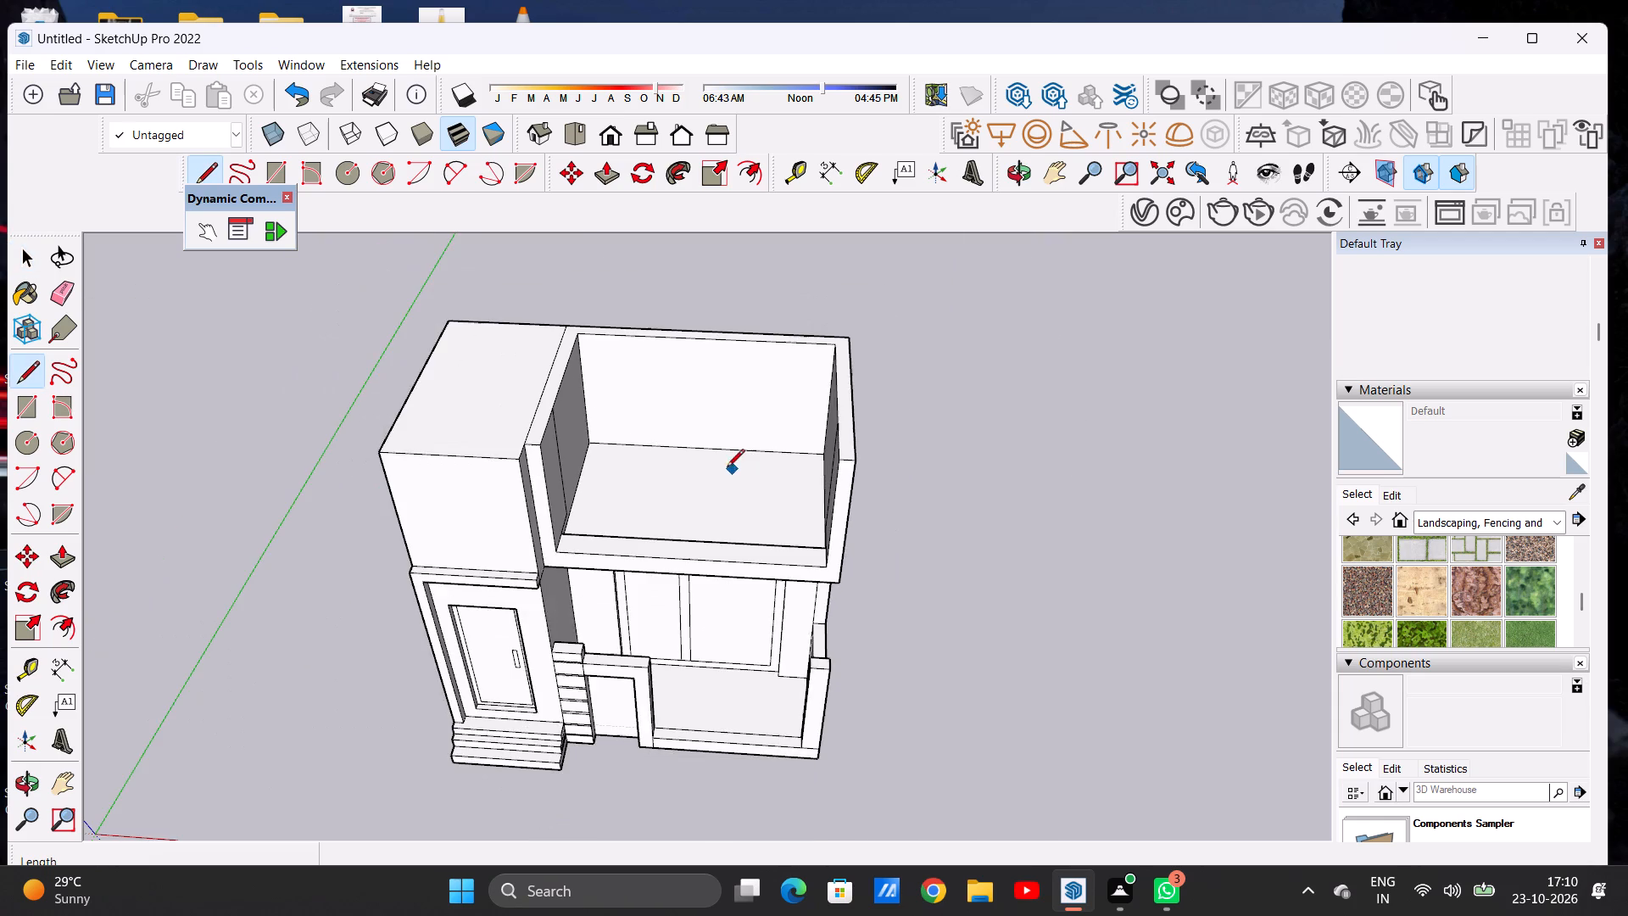
middle_click_drag(722, 489, 746, 534)
scroll(771, 463, "up", 3)
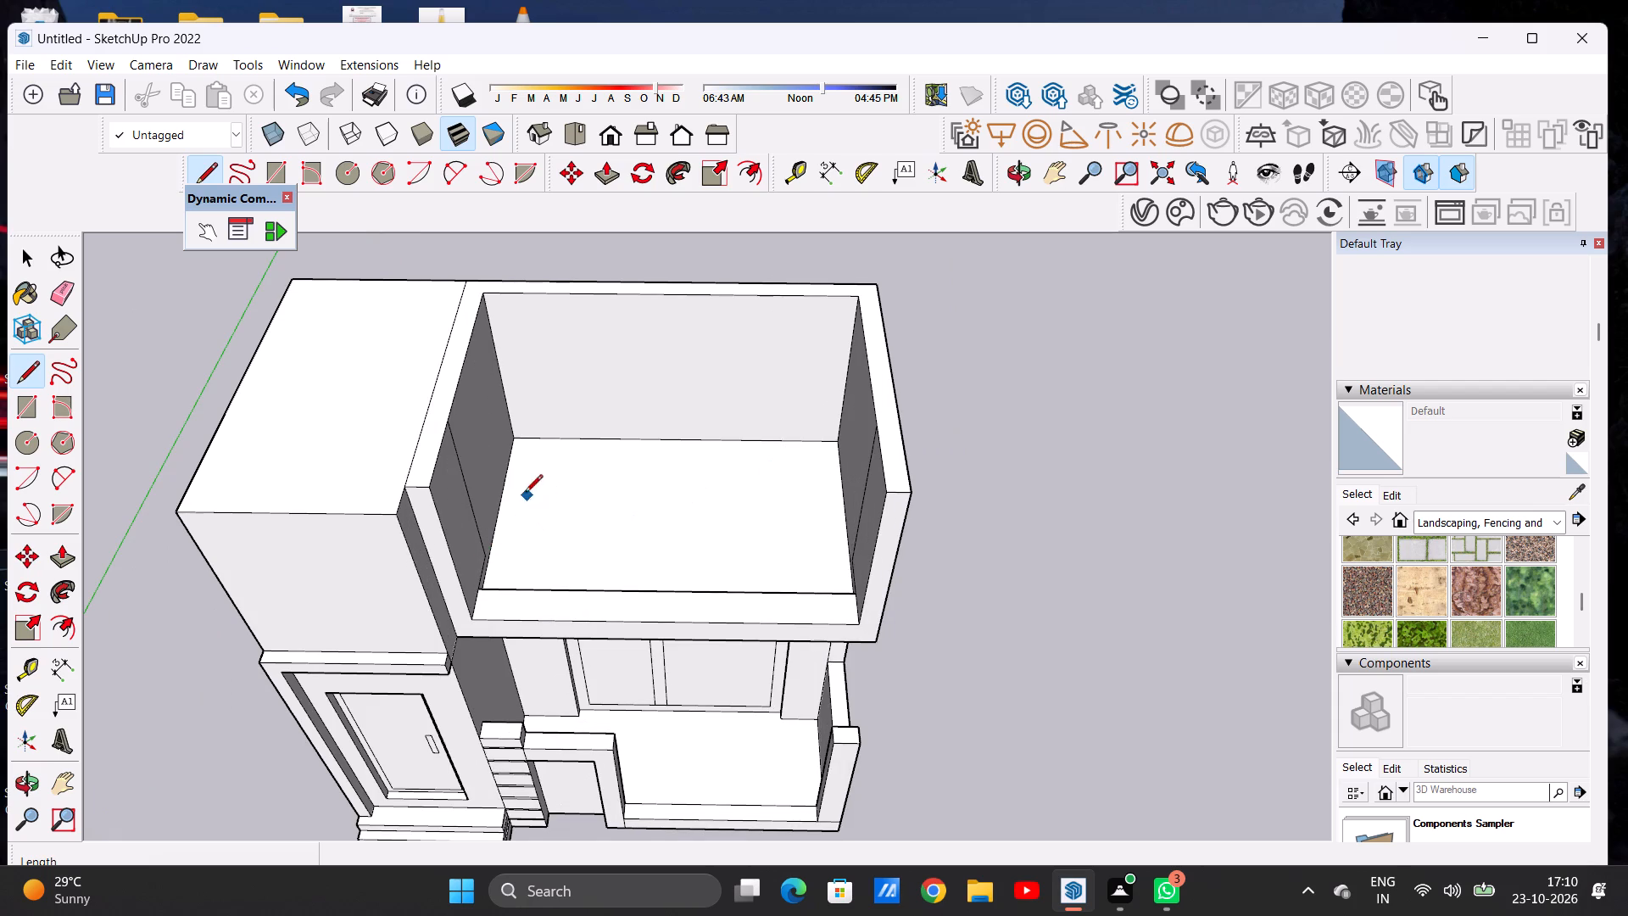
left_click(506, 491)
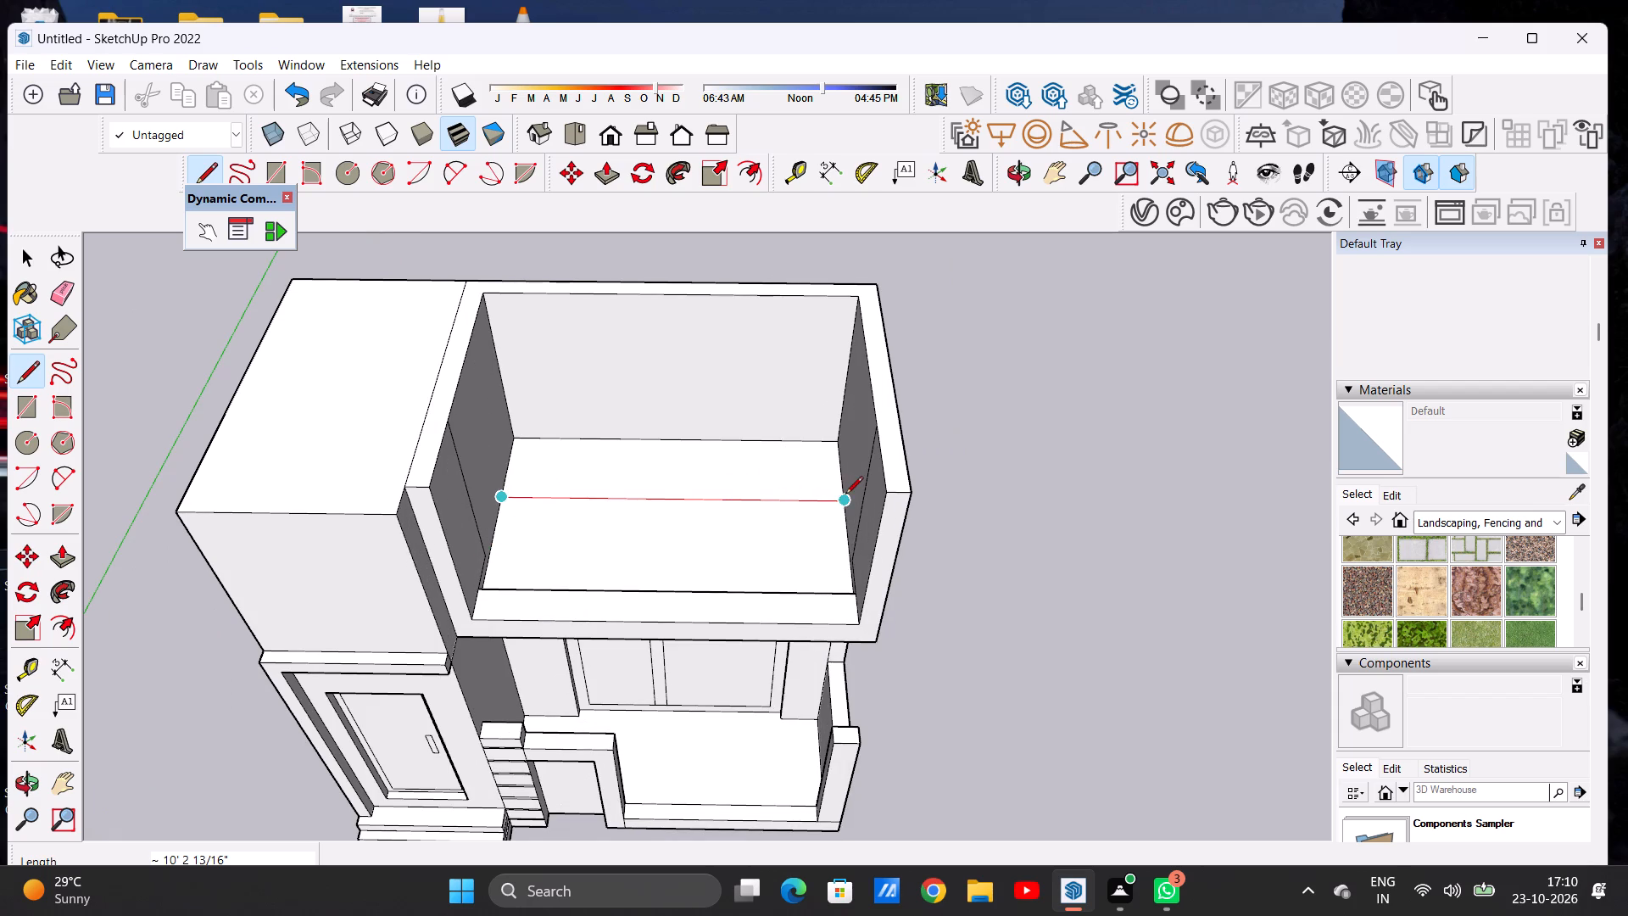
left_click(845, 495)
scroll(833, 513, "up", 6)
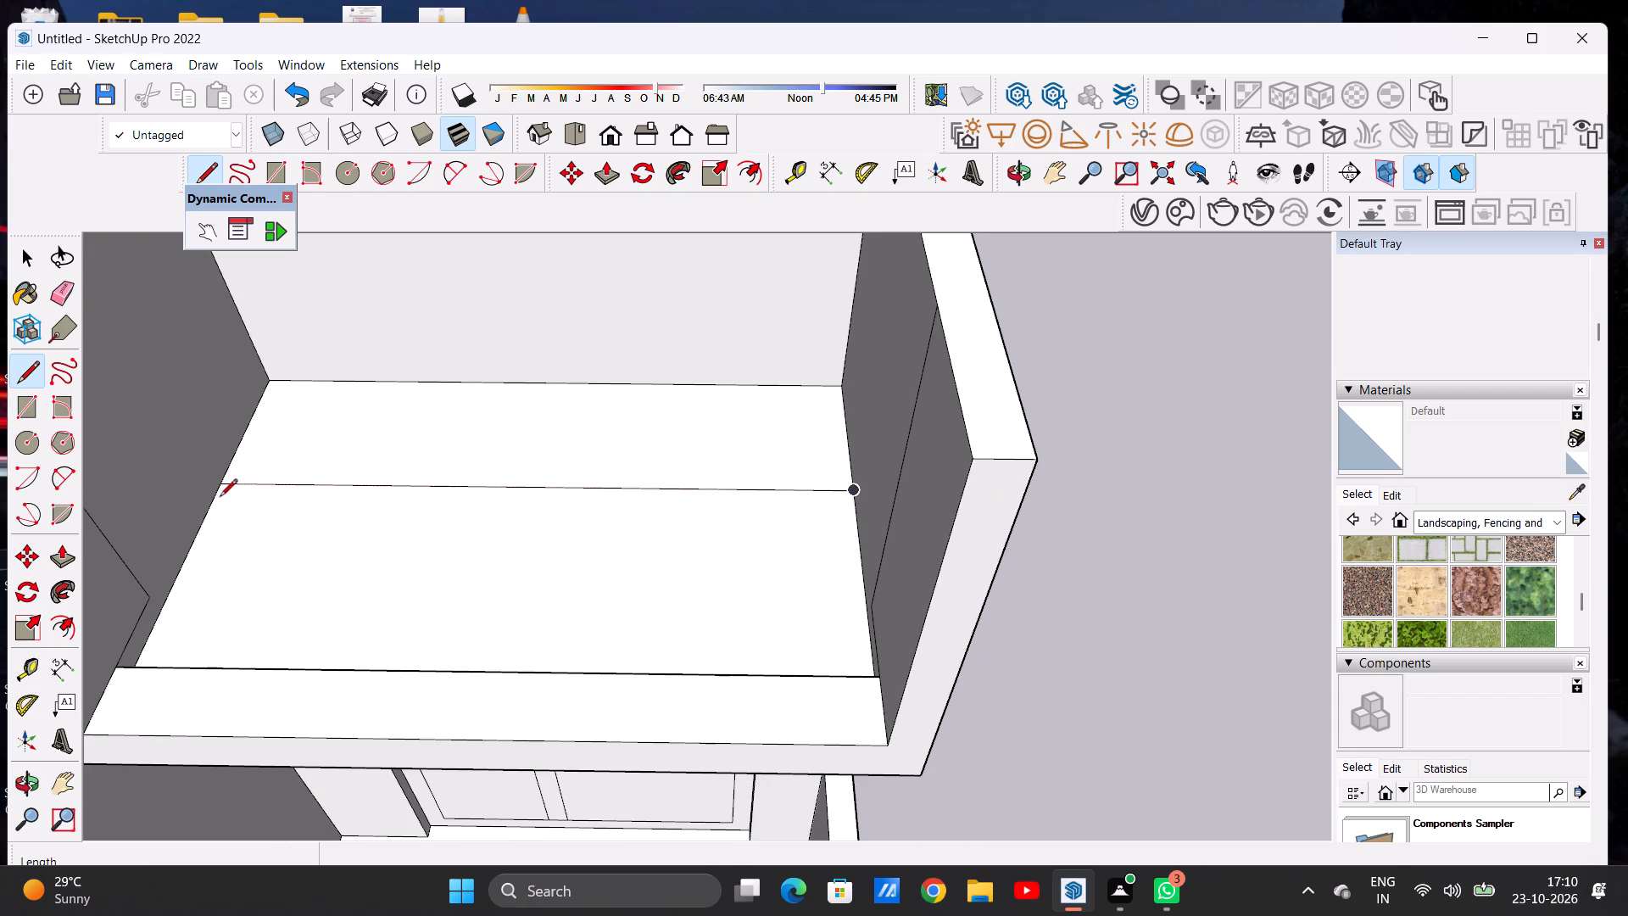
left_click(215, 504)
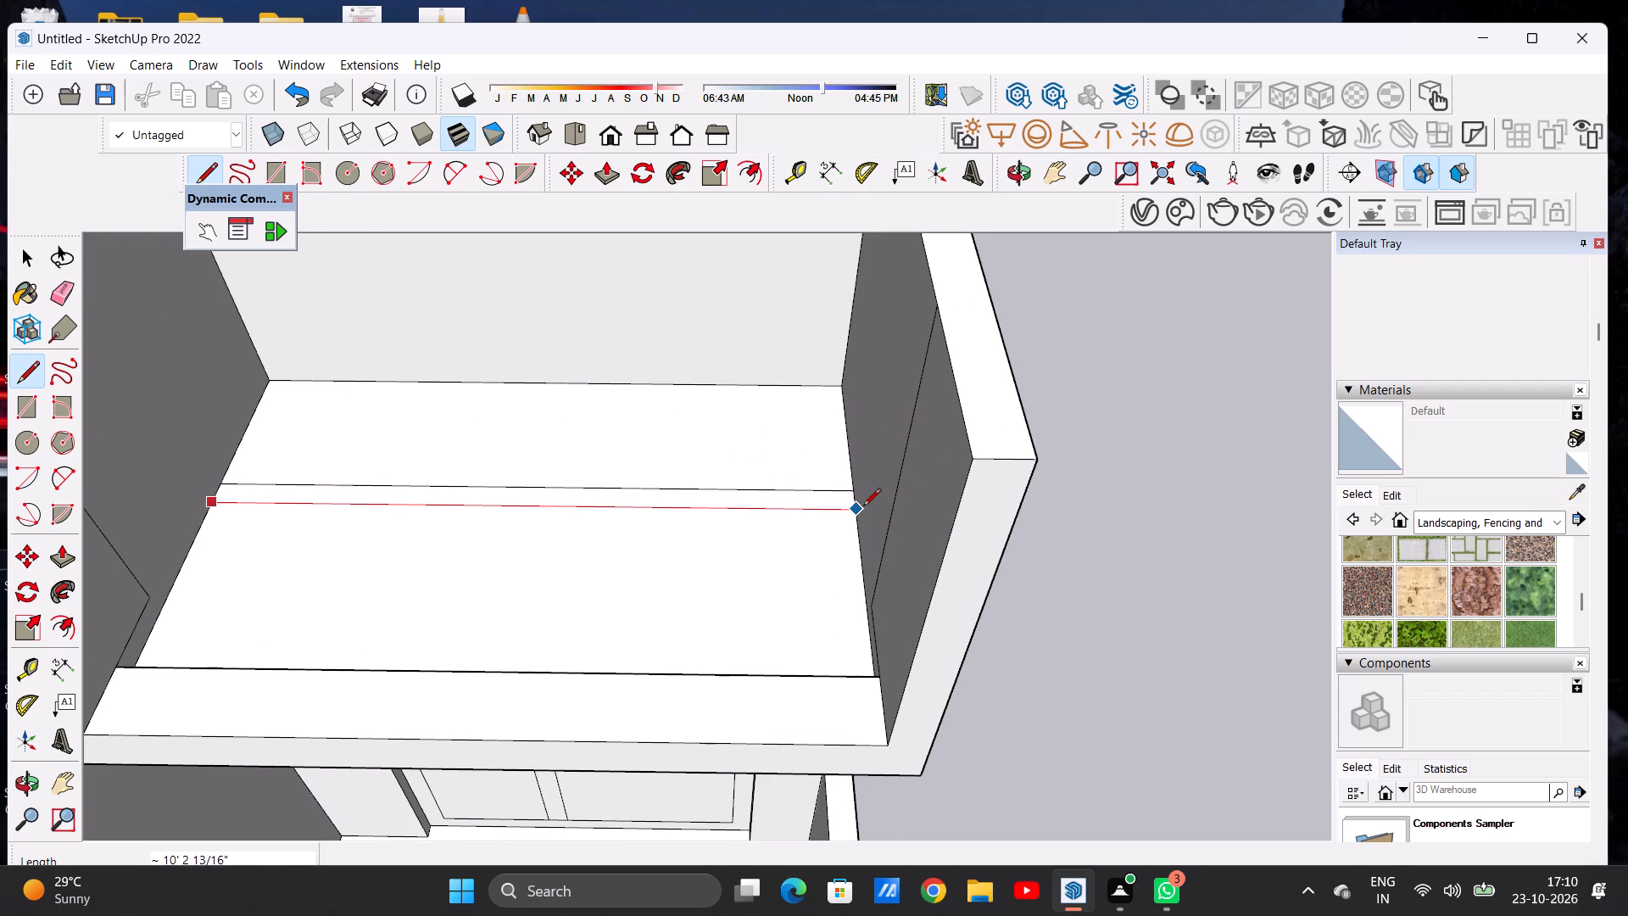
left_click(863, 507)
key("space")
Push/Pull the narrow strip across the first-floor floor up 5' 5 9/16" to the side walls' top.
type("P")
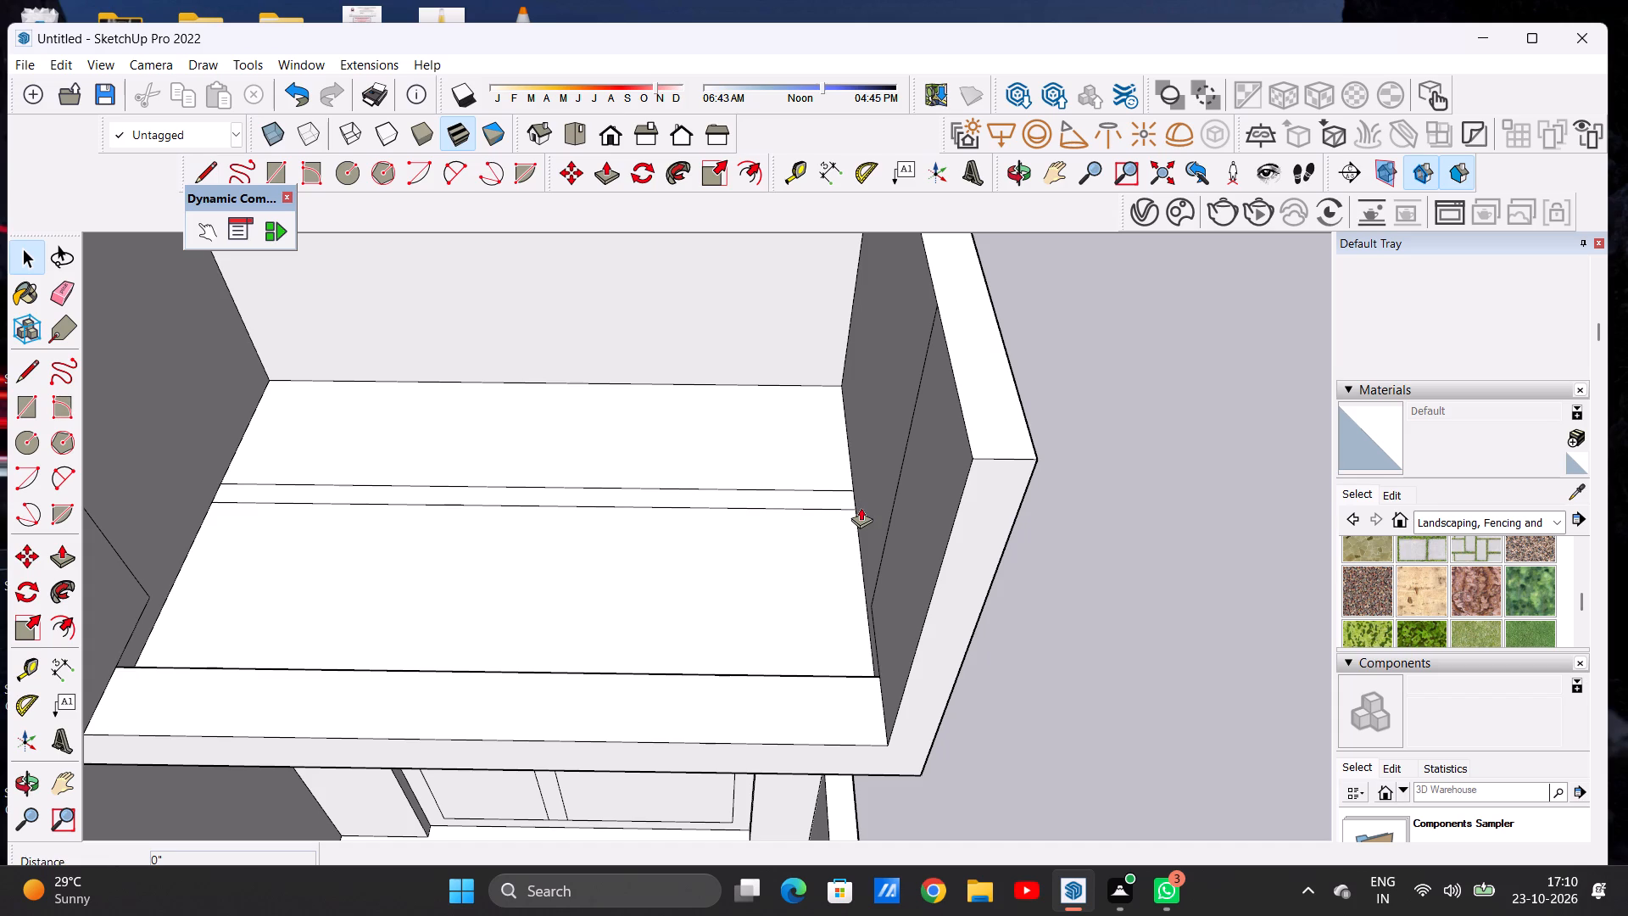
scroll(858, 486, "up", 7)
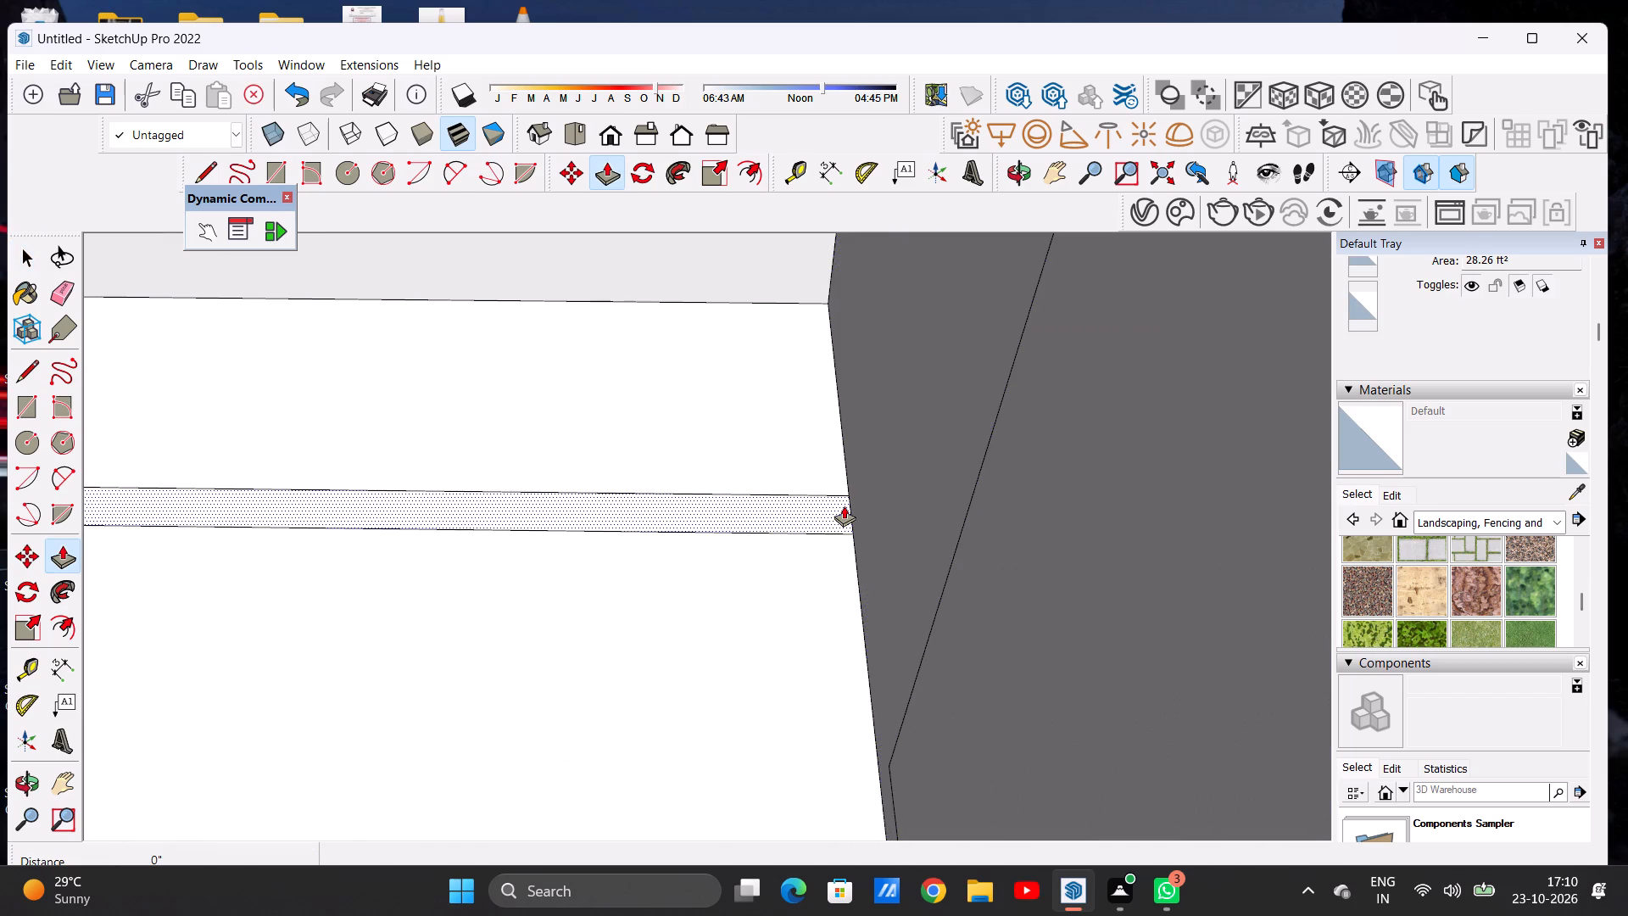
left_click(844, 505)
scroll(857, 430, "down", 2)
scroll(859, 433, "up", 1)
scroll(859, 434, "down", 17)
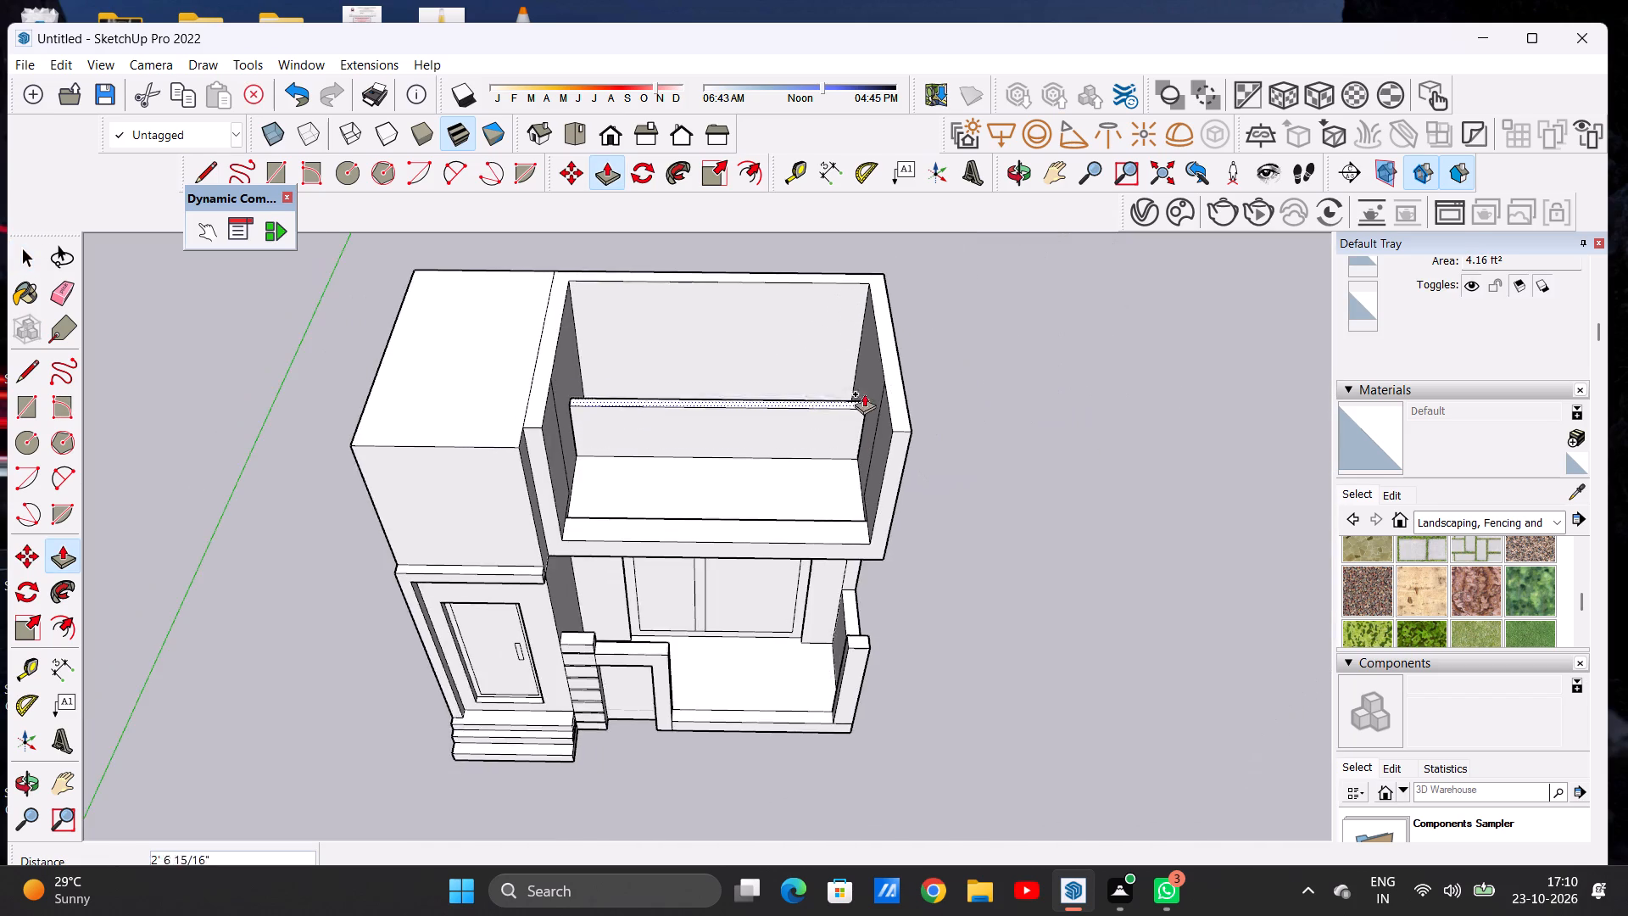
scroll(900, 349, "up", 12)
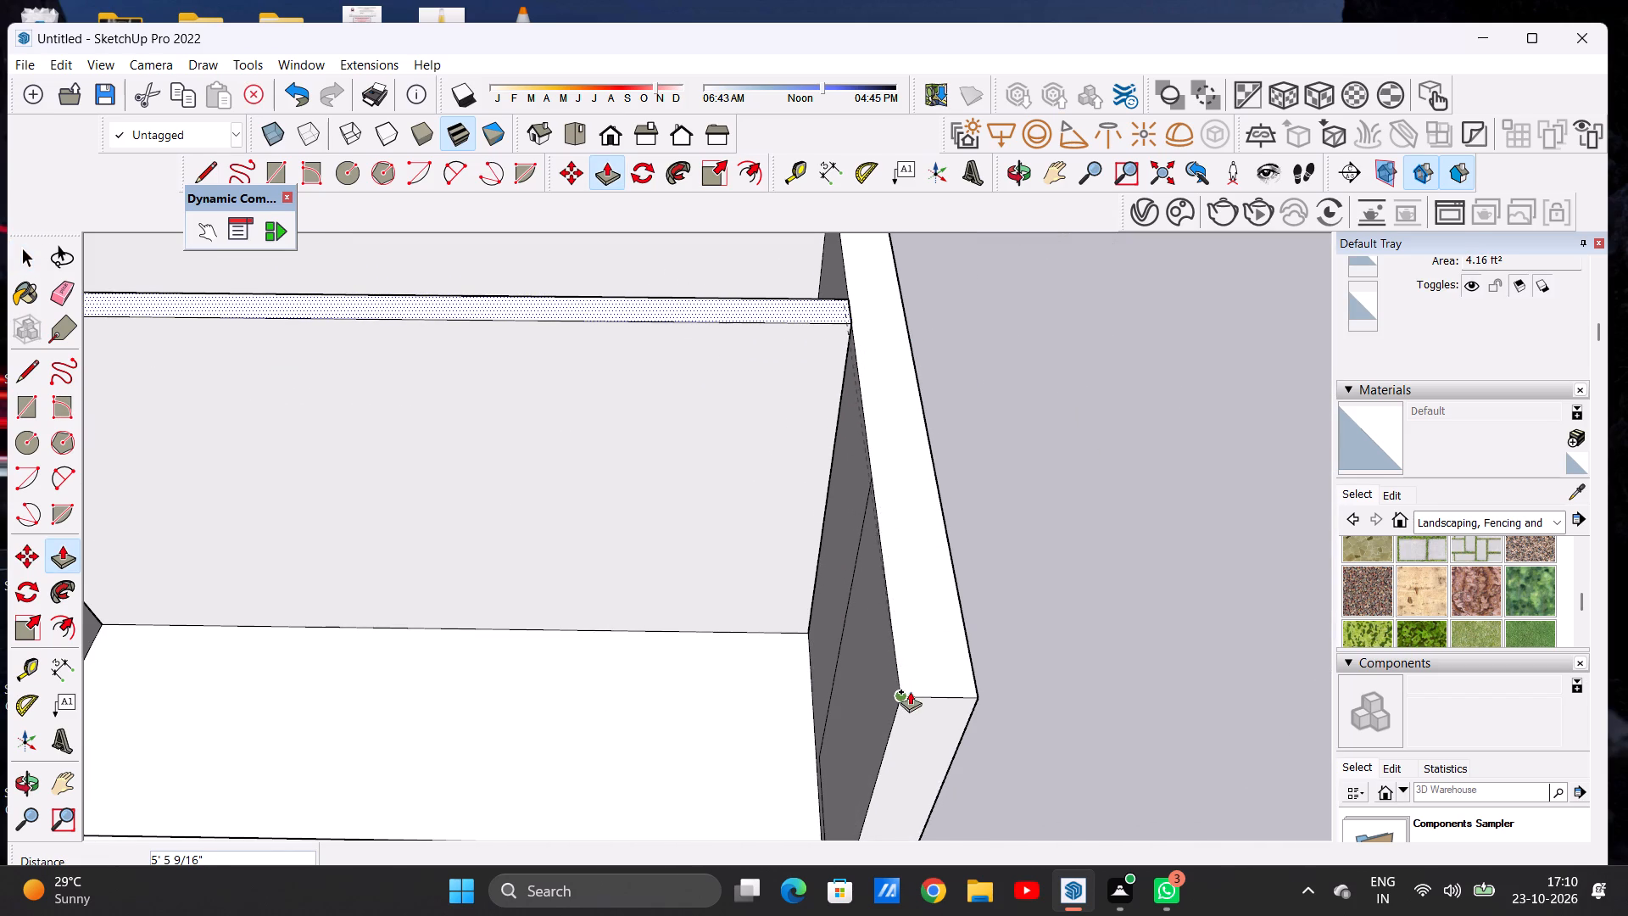
left_click(909, 698)
key("space")
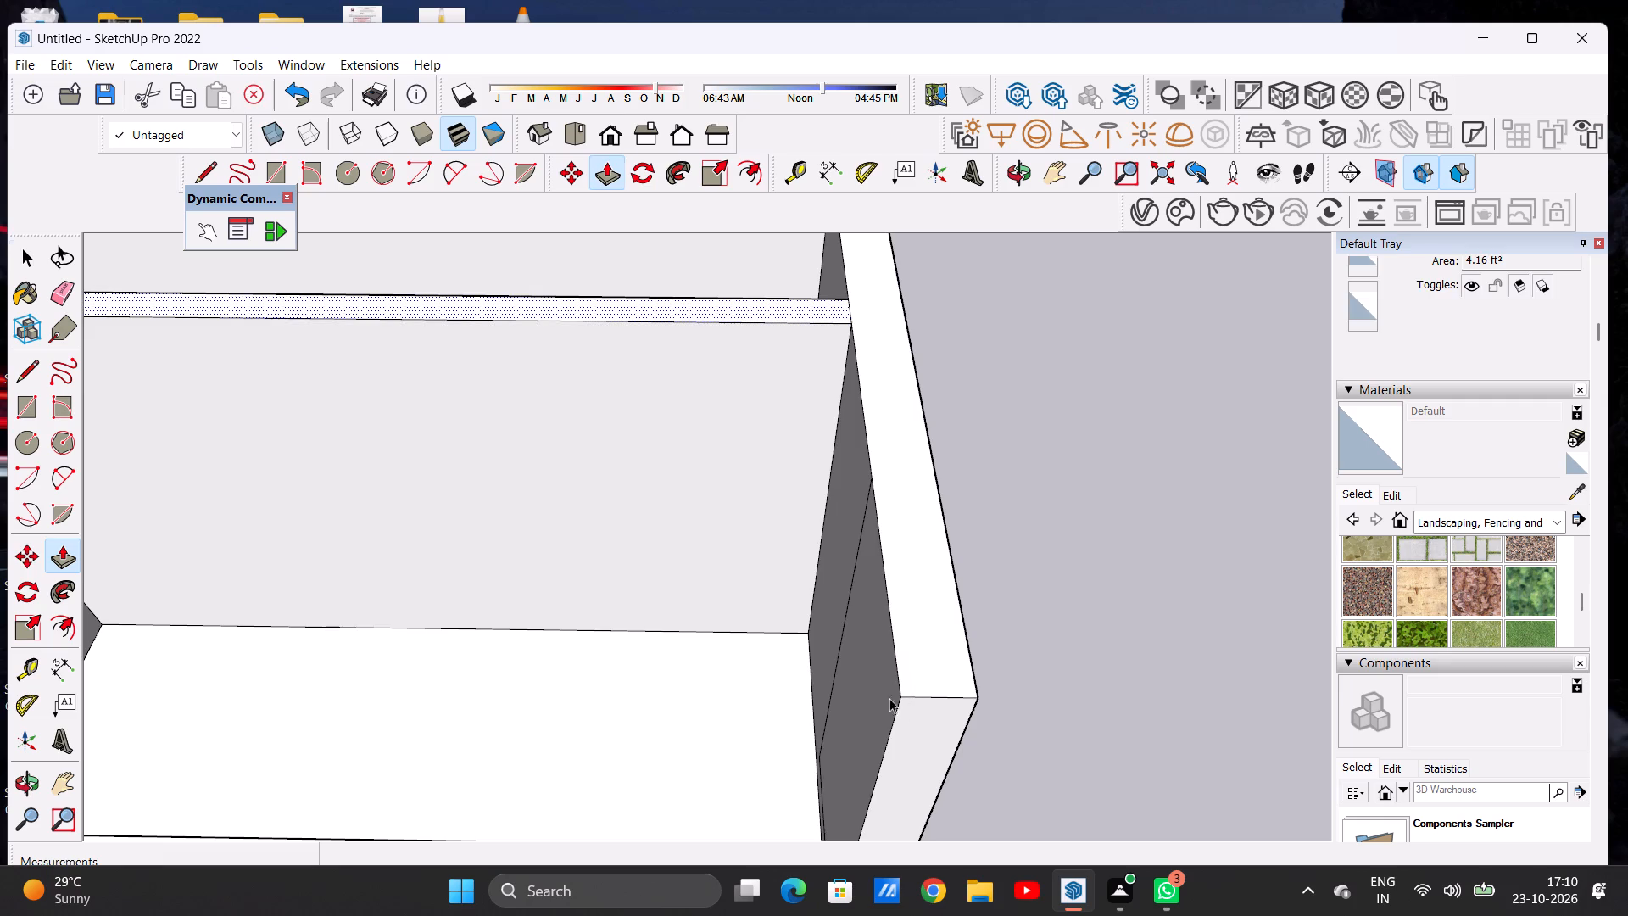
Examine the first-floor cross wall, floor edge and projecting side walls from the front and the side.
scroll(847, 598, "down", 5)
scroll(855, 588, "up", 1)
scroll(857, 584, "down", 8)
middle_click_drag(752, 656, 745, 422)
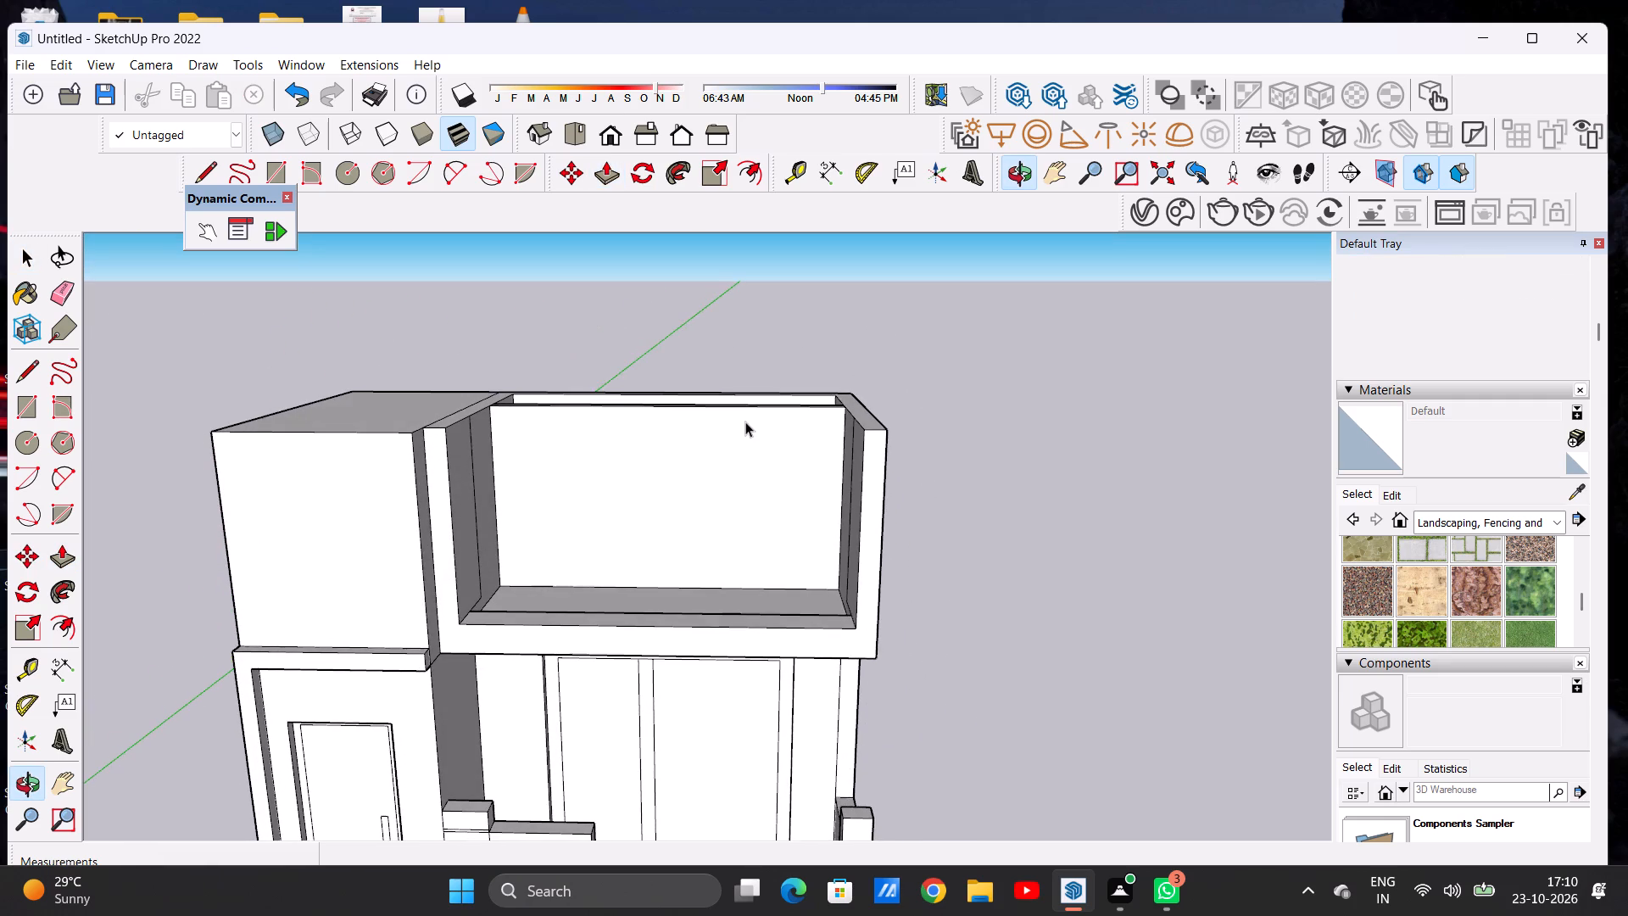
scroll(795, 519, "down", 4)
scroll(637, 534, "up", 6)
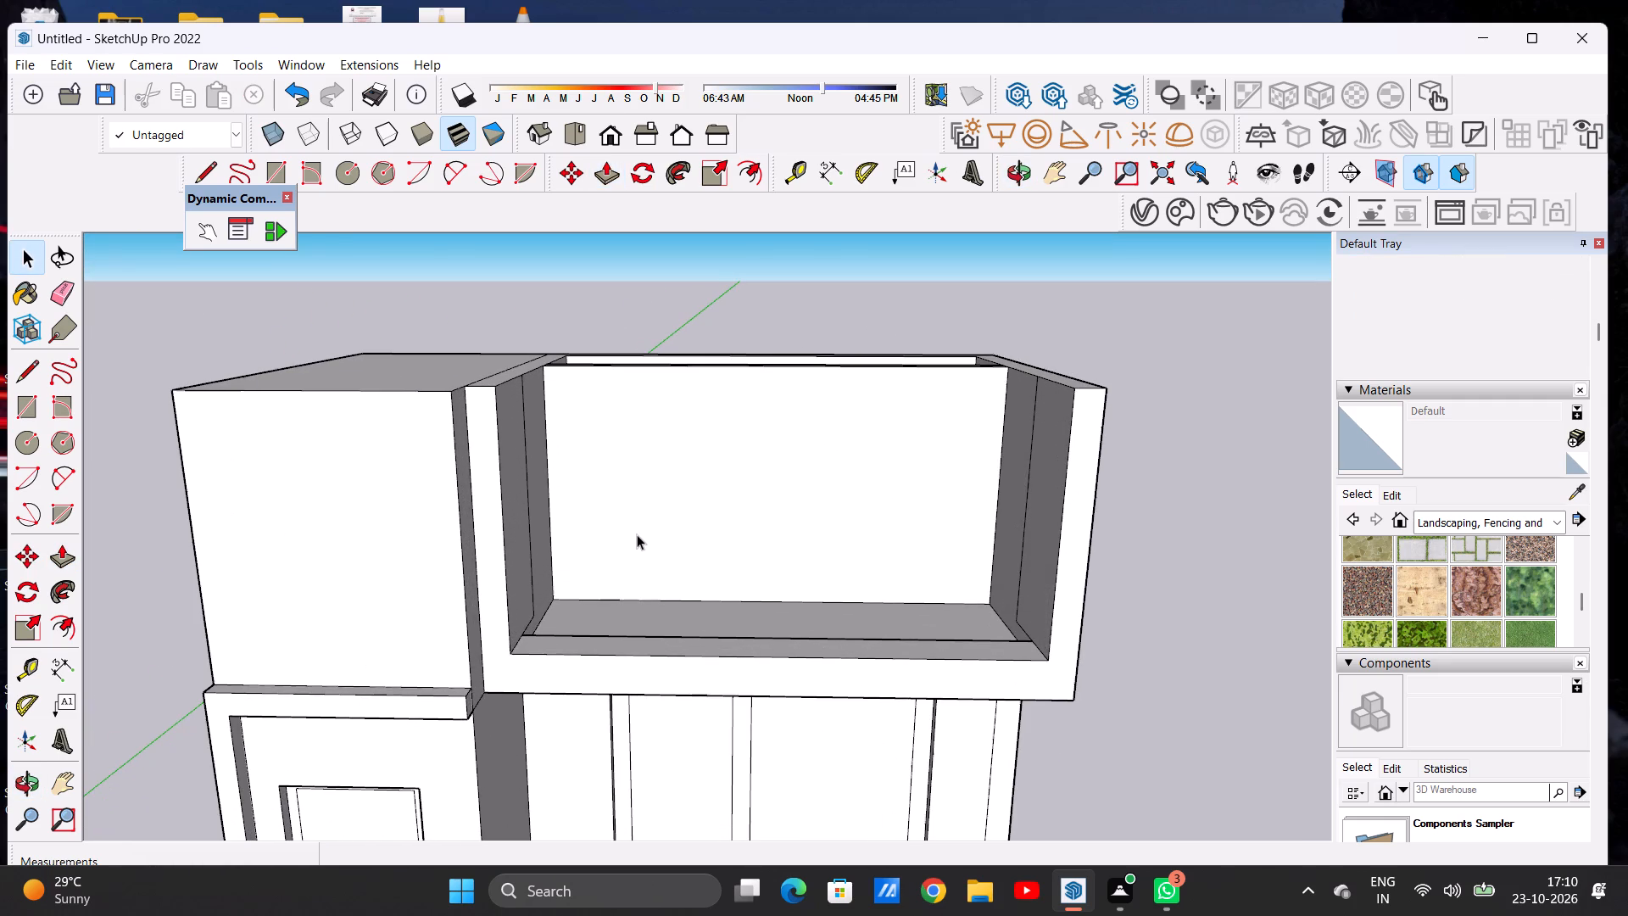
middle_click_drag(651, 542, 657, 497)
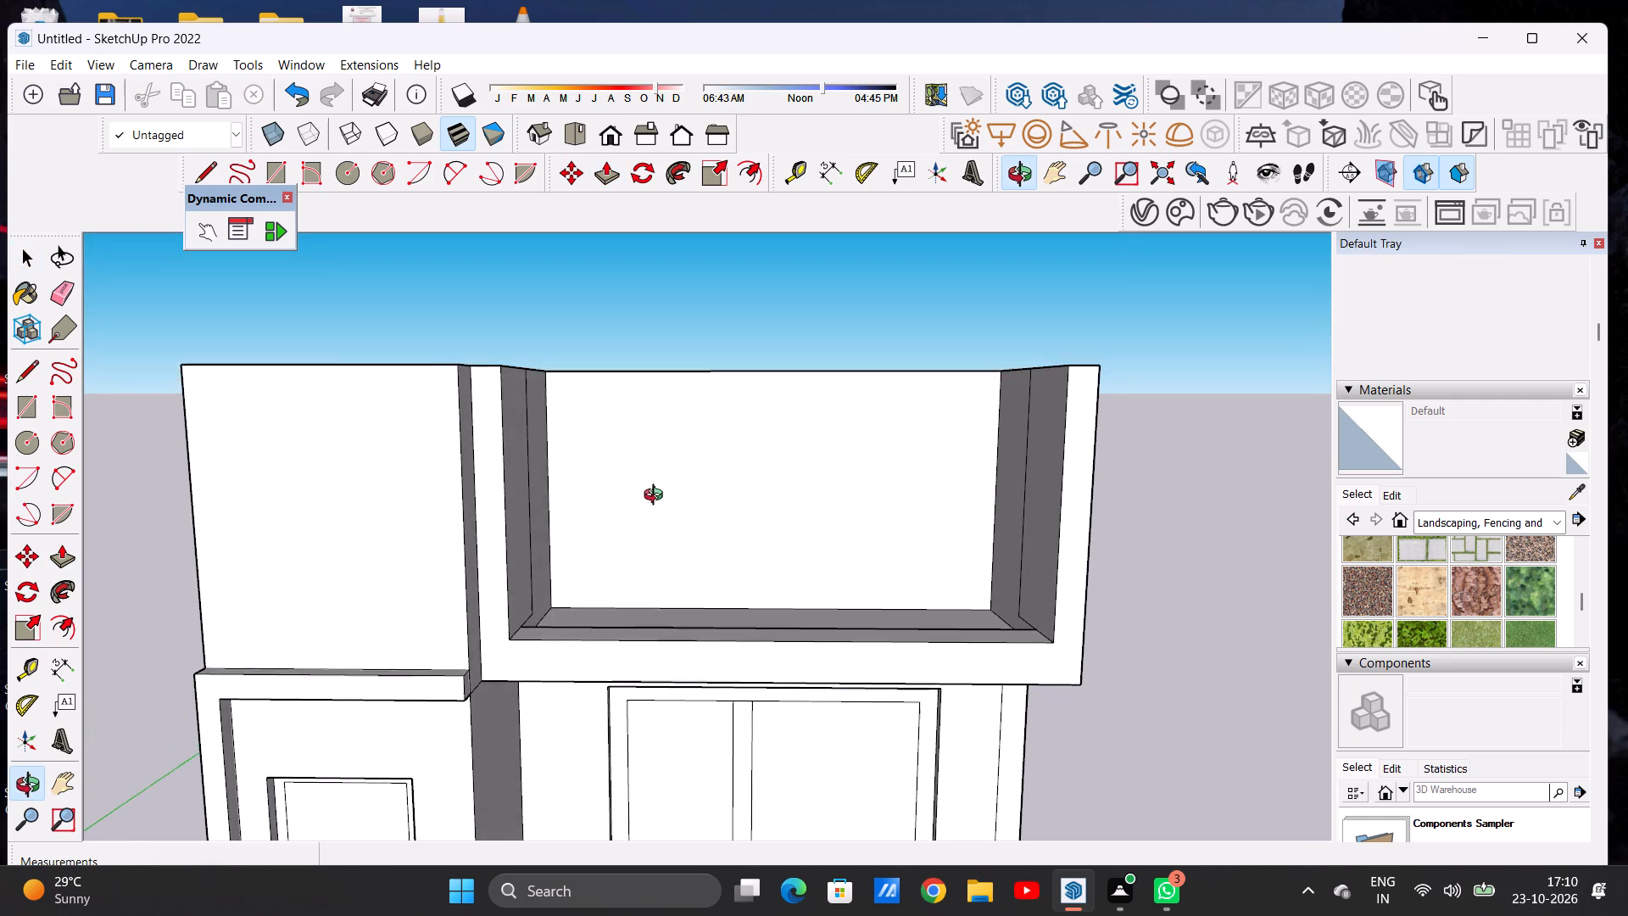
middle_click_drag(657, 497, 649, 489)
middle_click(649, 489)
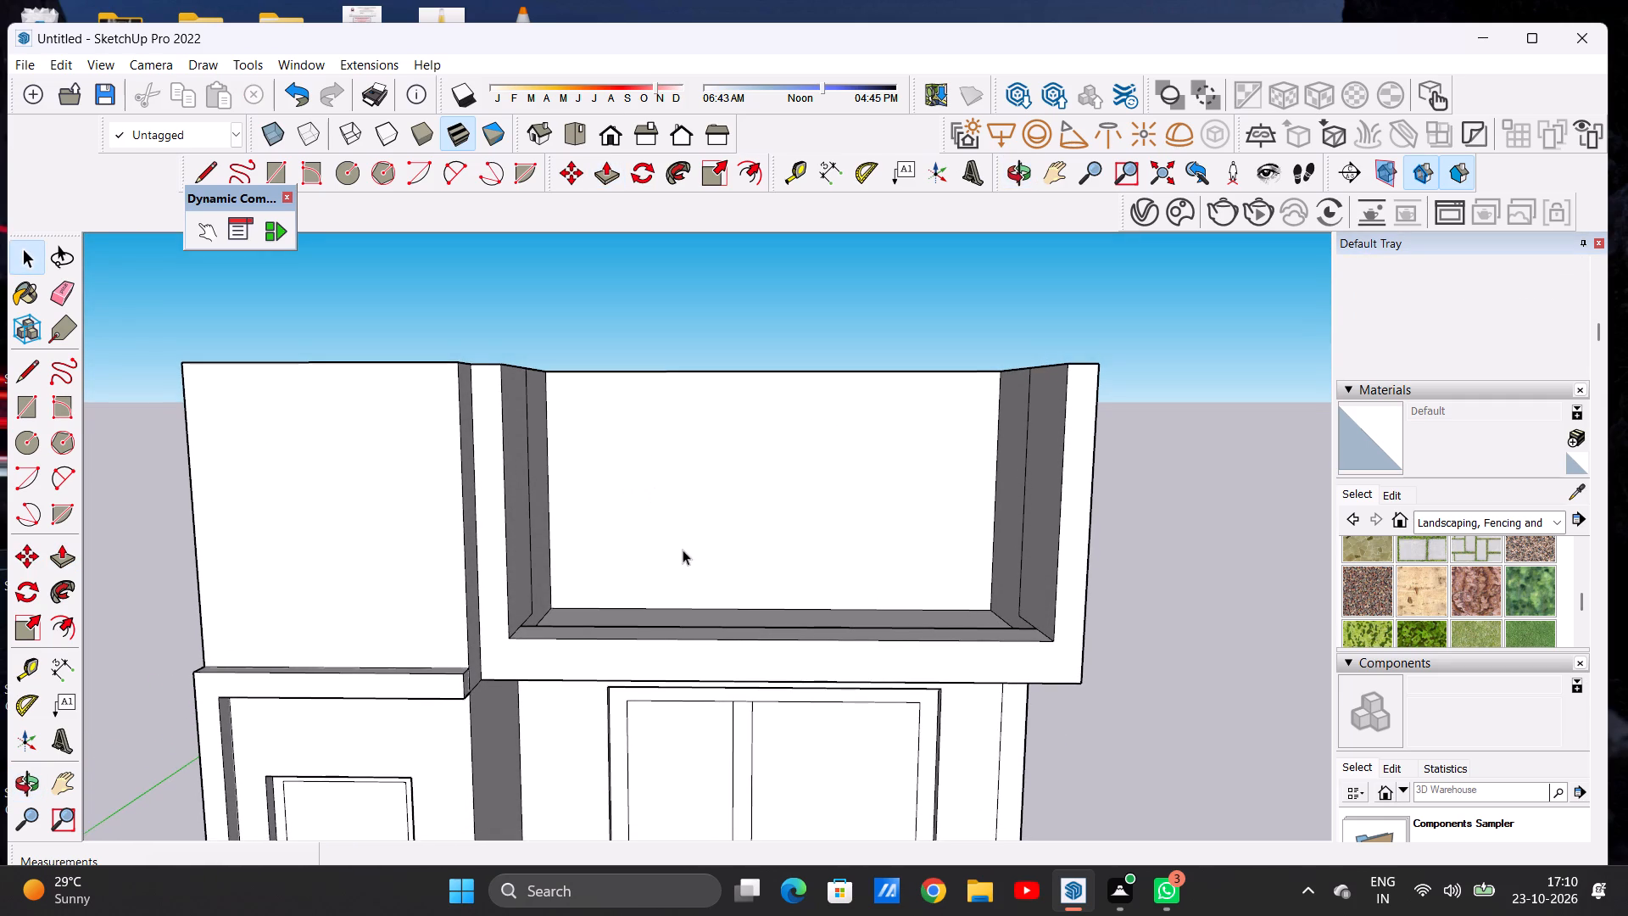
scroll(667, 580, "down", 3)
middle_click_drag(607, 584, 349, 601)
middle_click(349, 601)
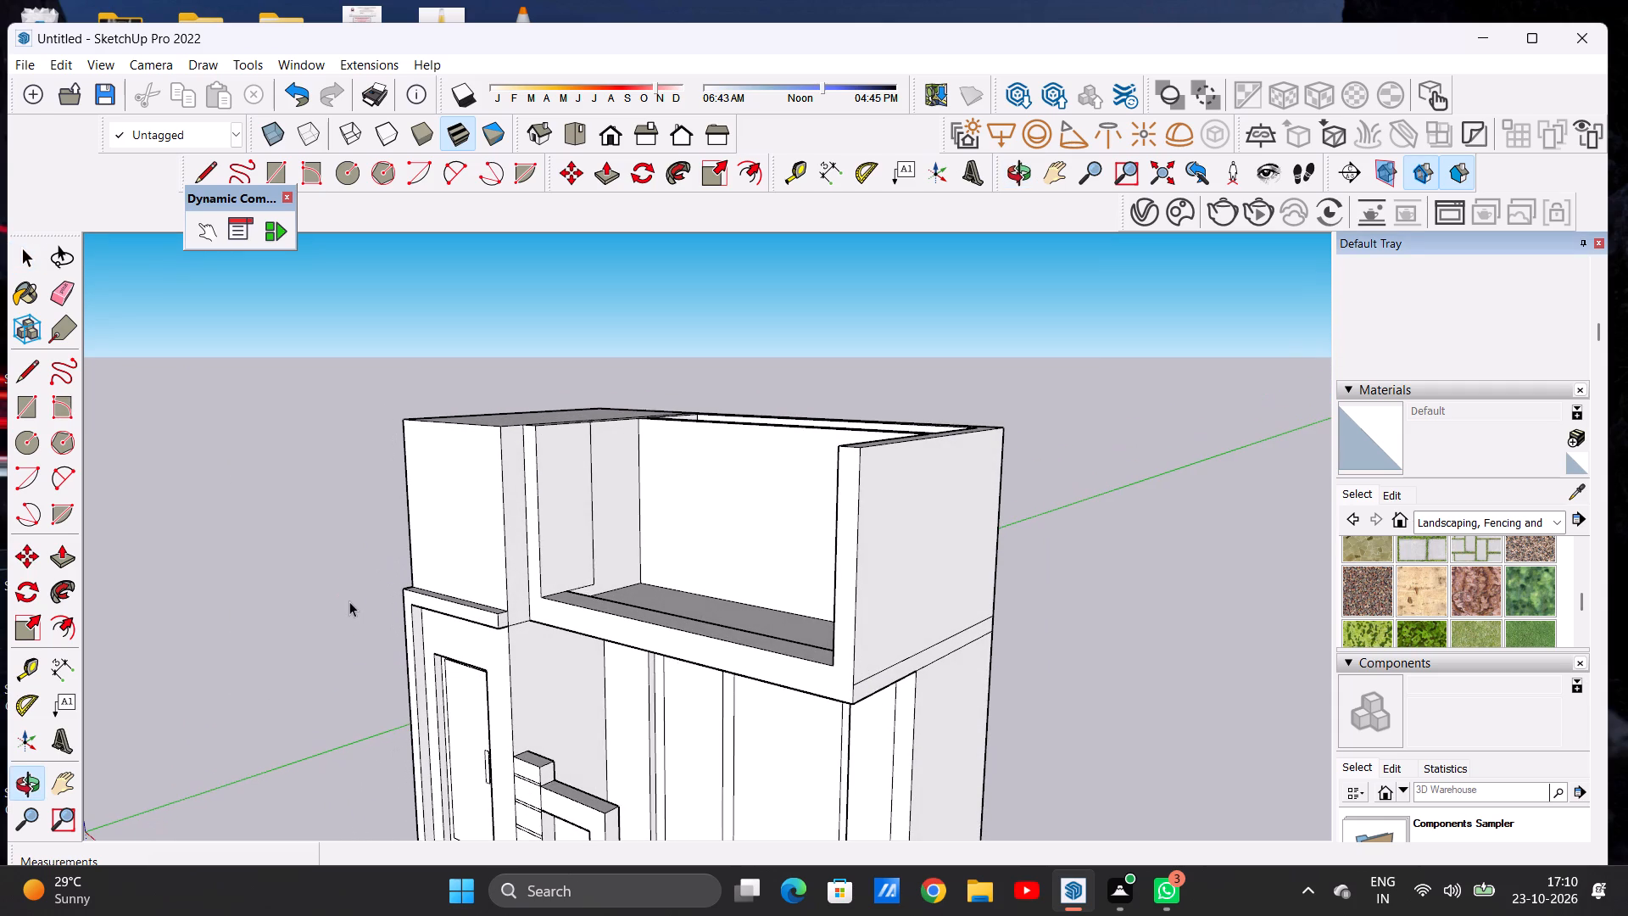
scroll(846, 669, "up", 6)
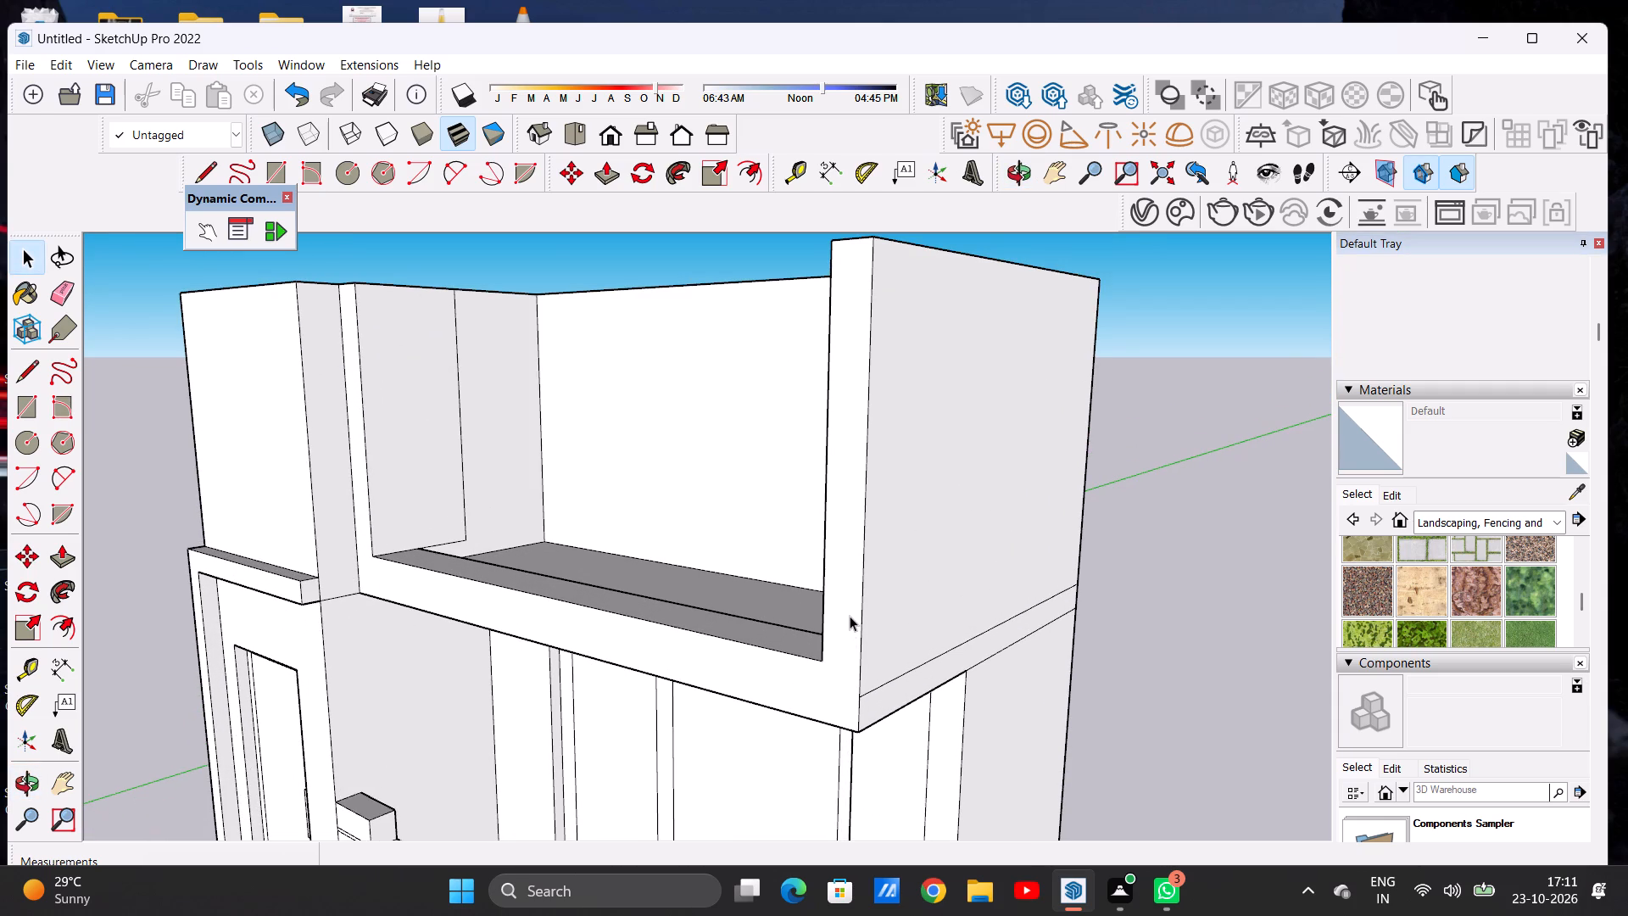
scroll(850, 616, "down", 5)
scroll(850, 673, "up", 6)
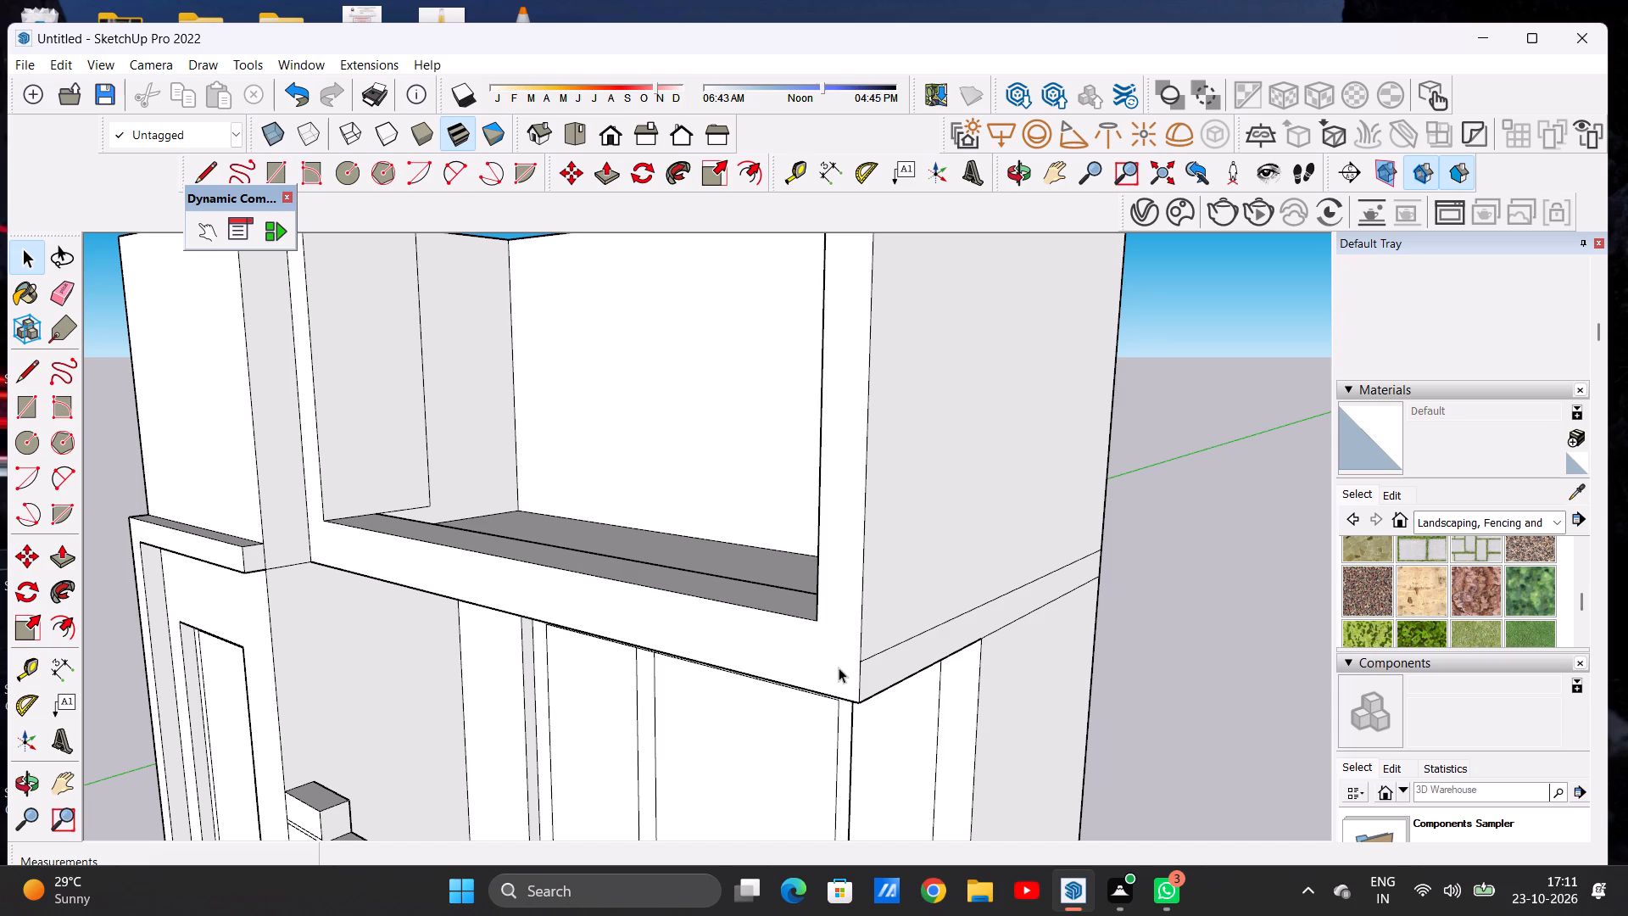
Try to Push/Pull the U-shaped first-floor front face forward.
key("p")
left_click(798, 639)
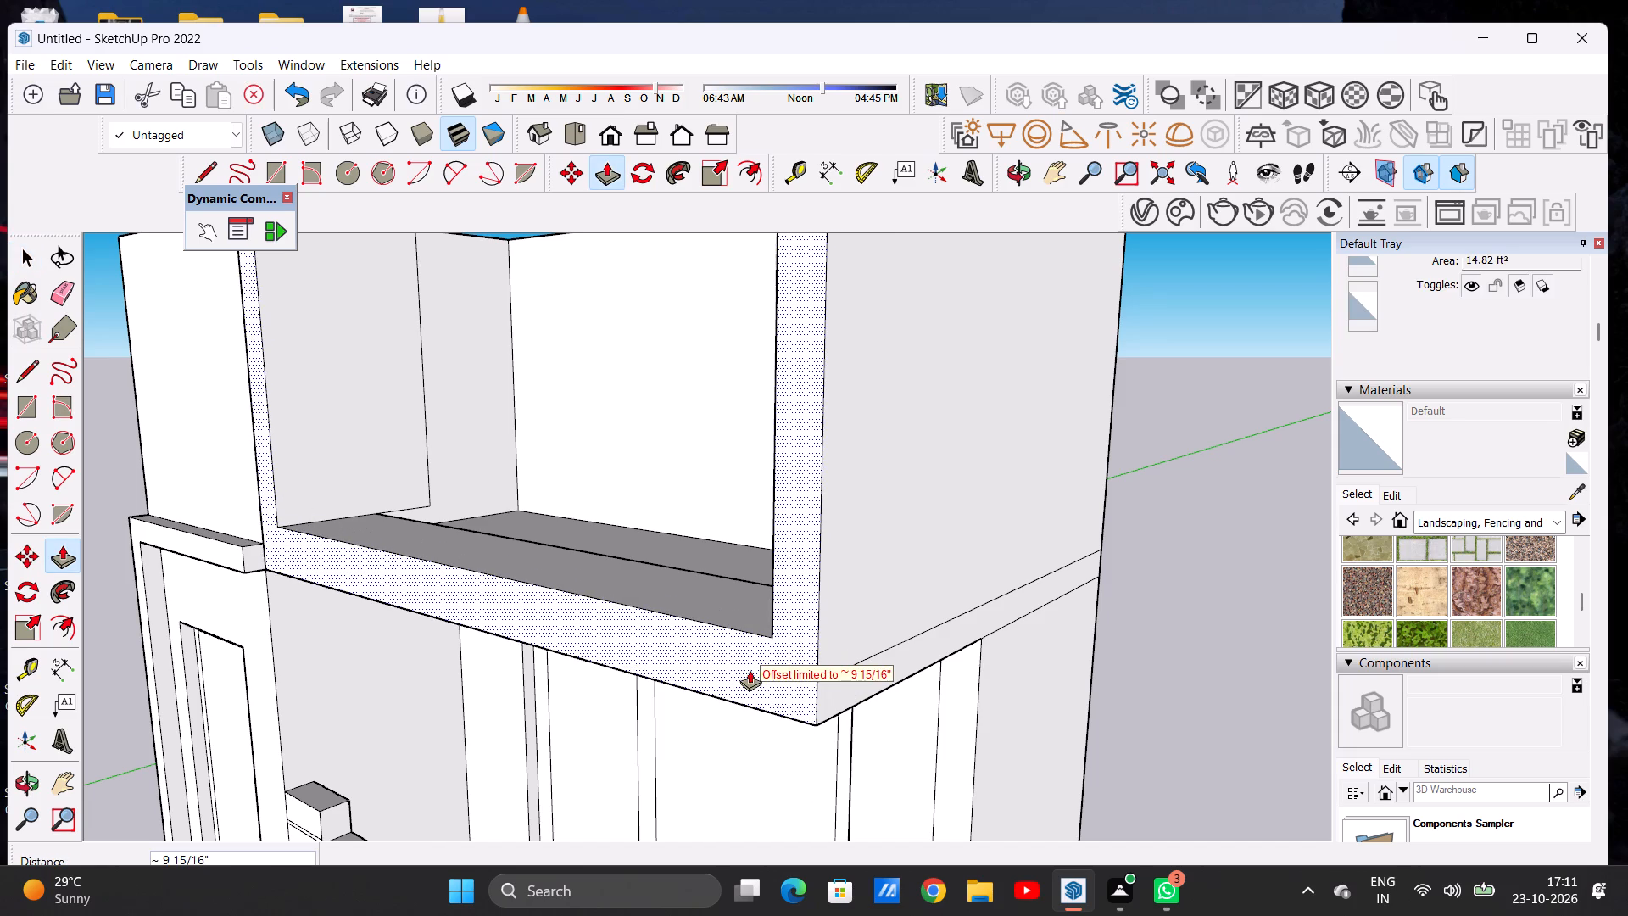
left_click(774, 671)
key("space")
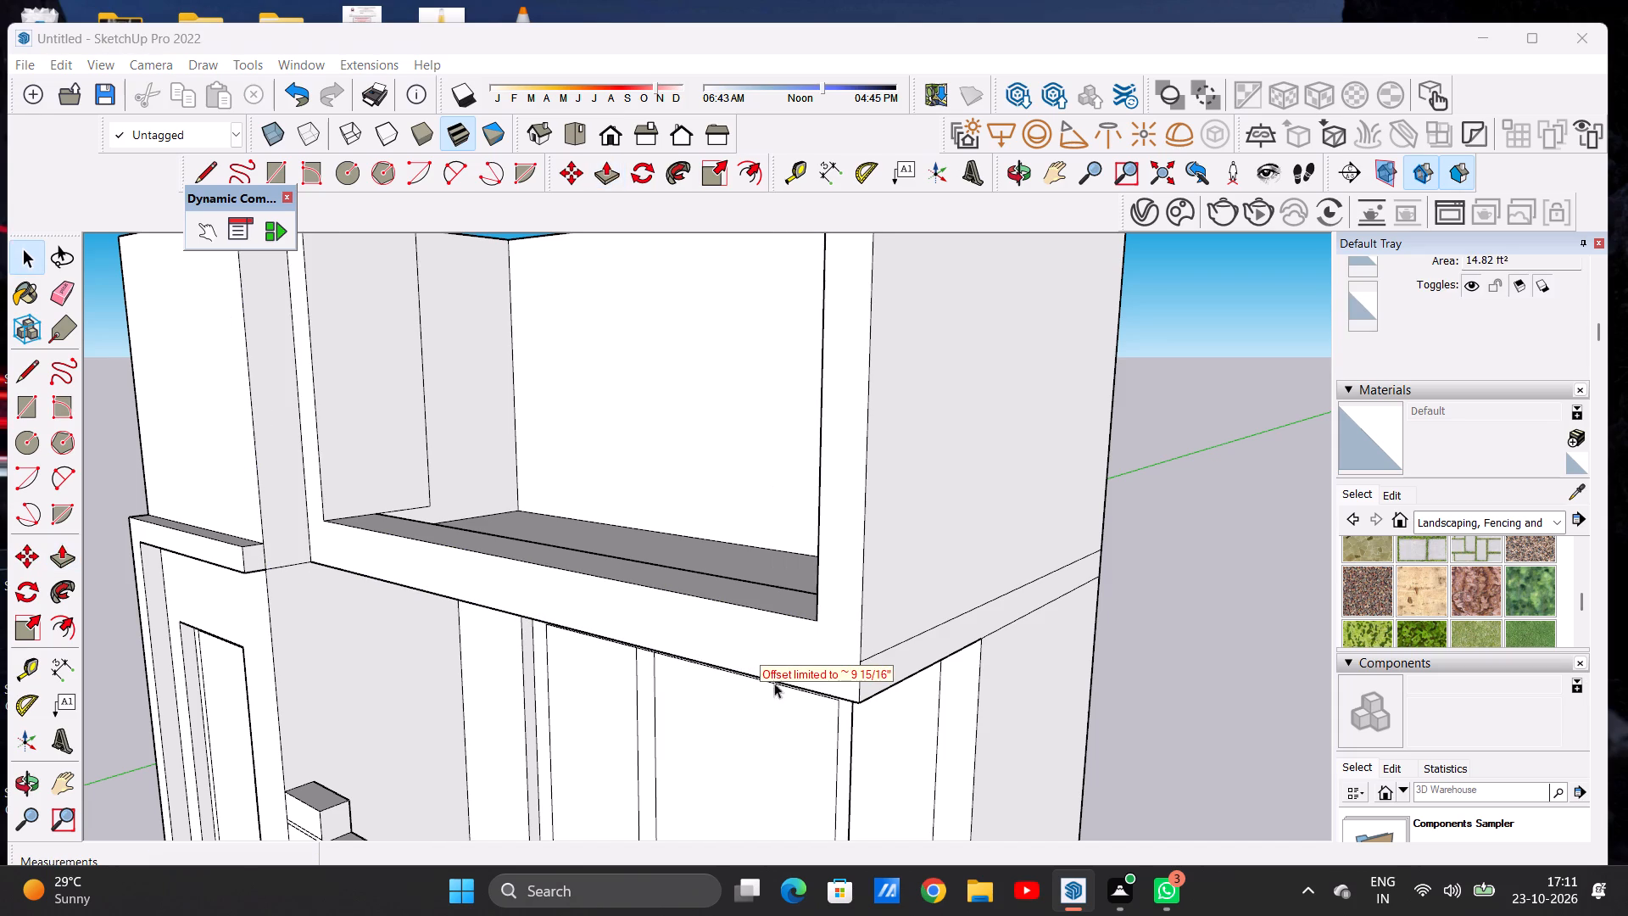
Push/Pull the U-shaped first-floor front face forward to the corner behind the entrance frame's top.
key("p")
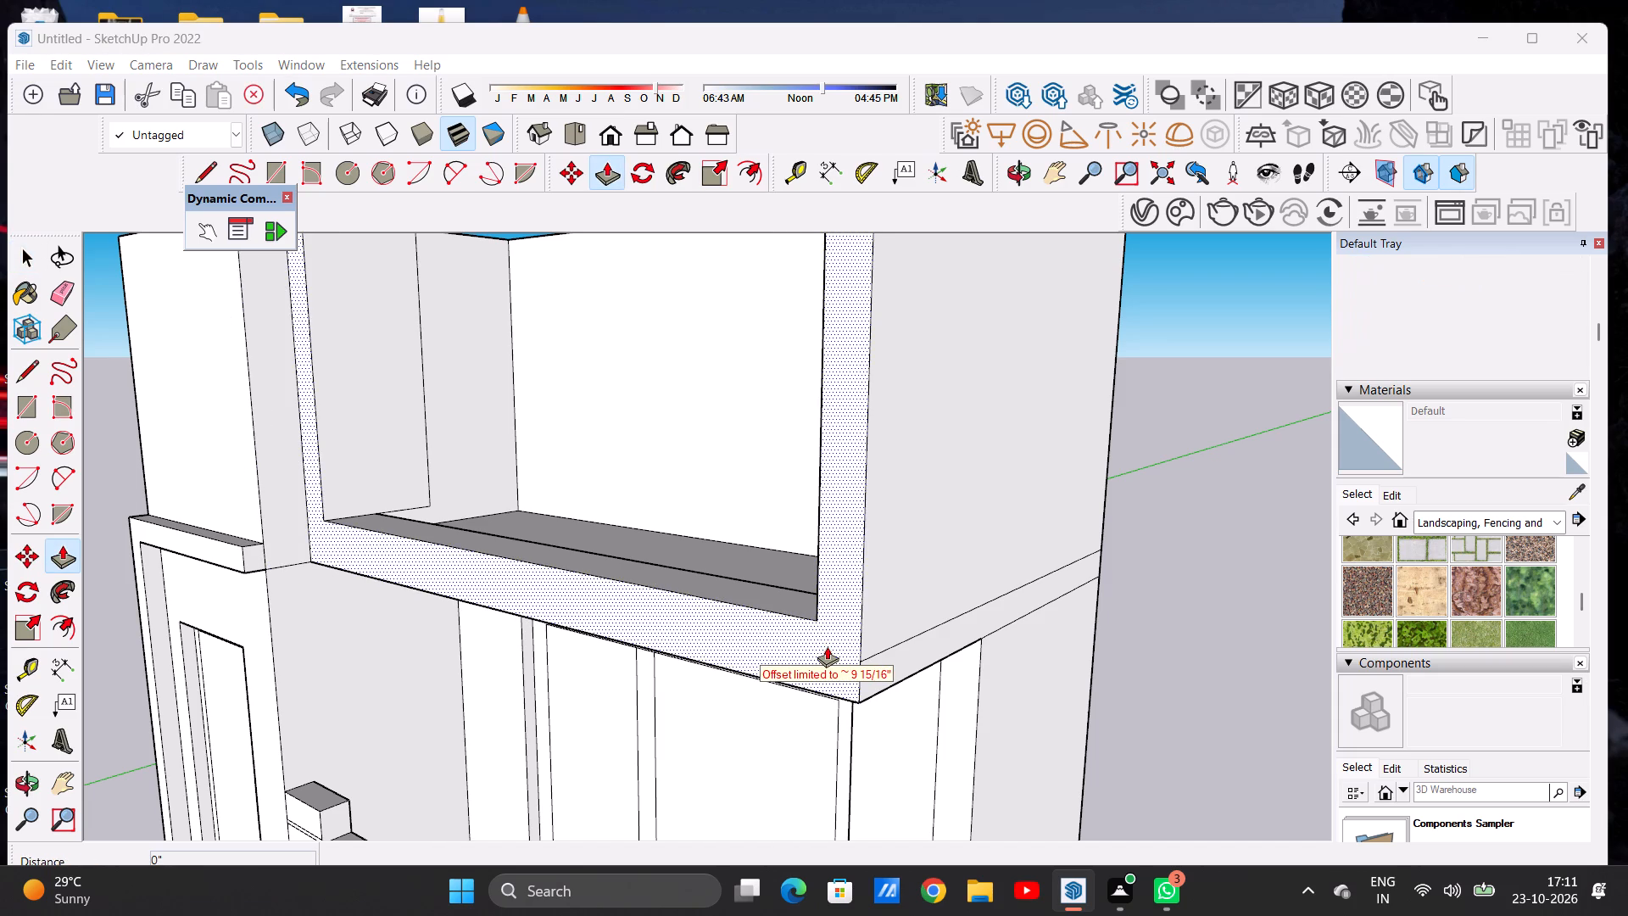
left_click(827, 646)
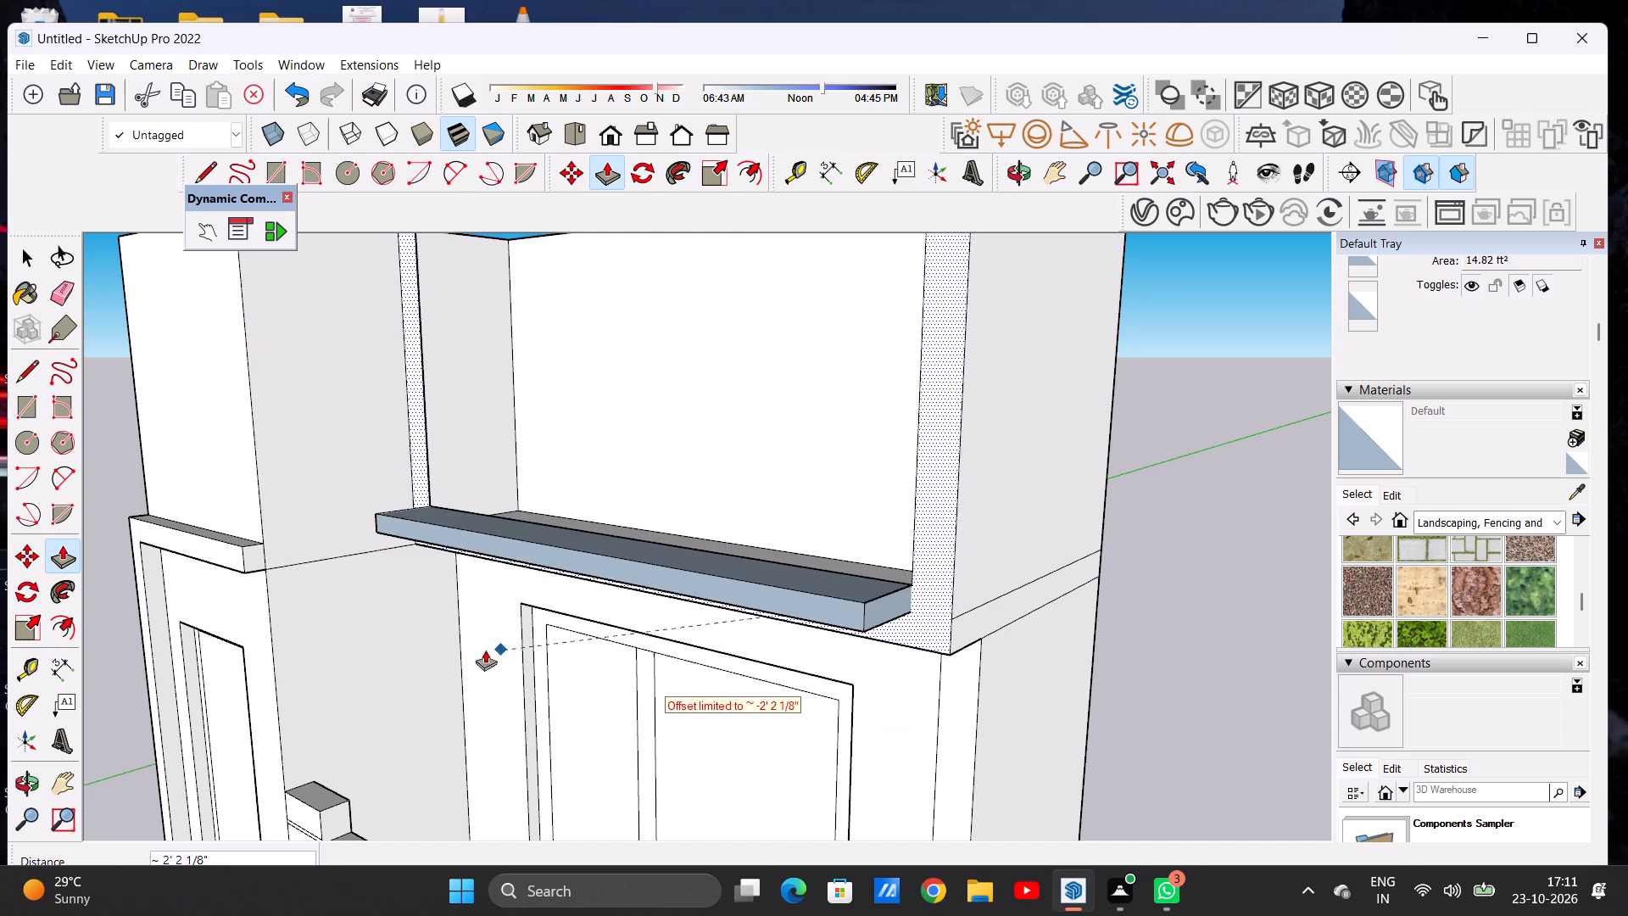
left_click(268, 570)
key("space")
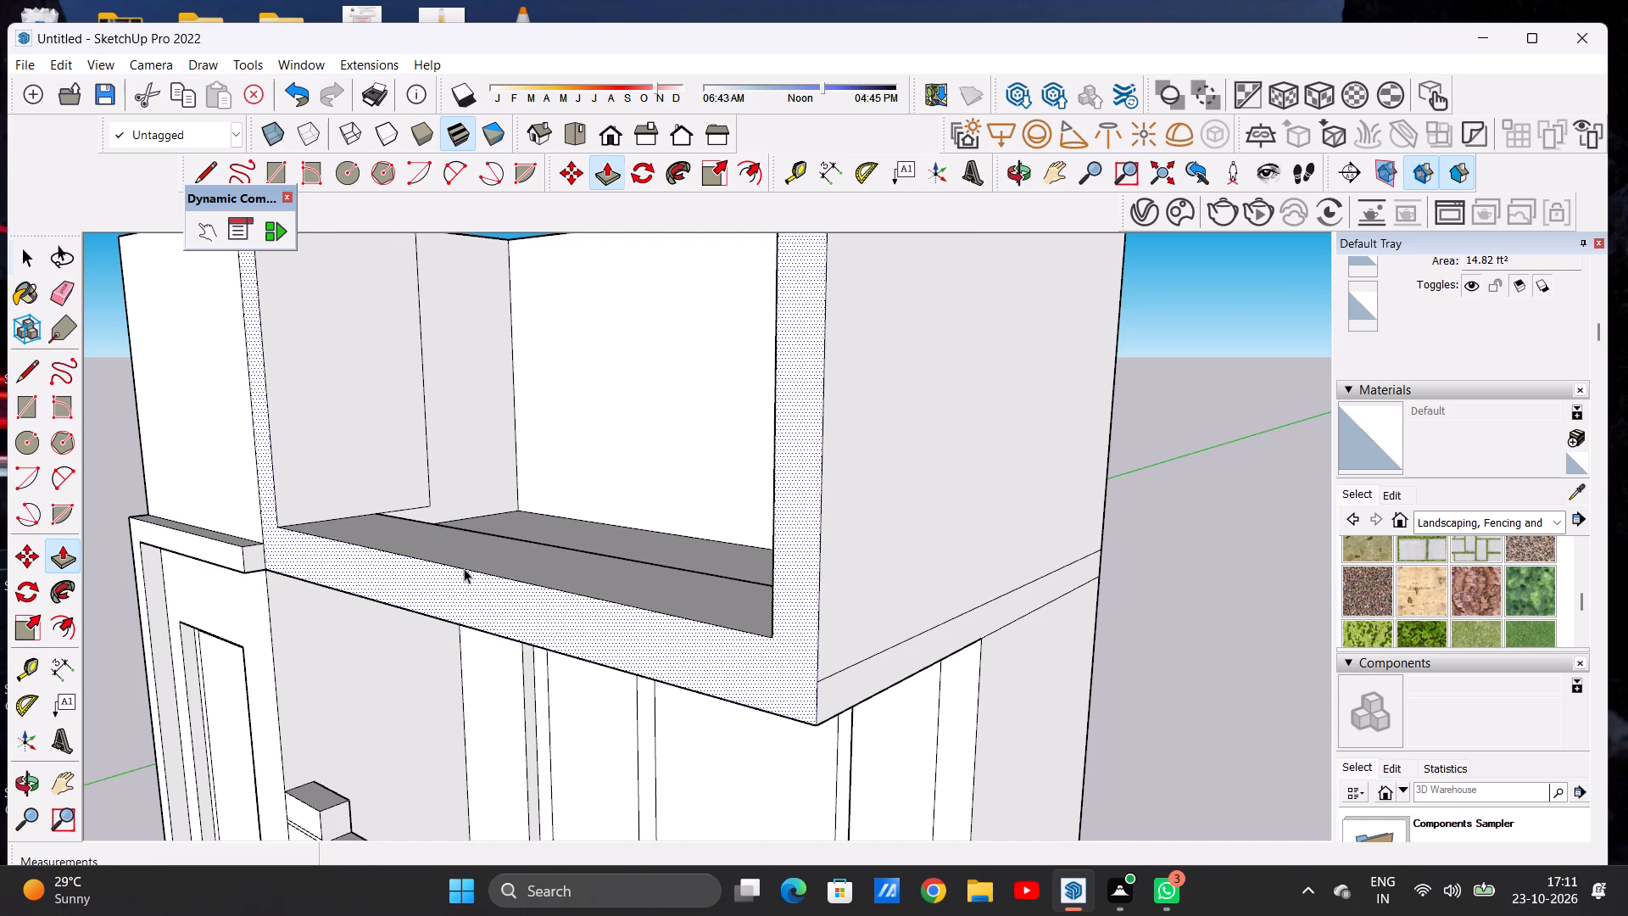
Push/Pull the narrow vertical front edge of the raised first-floor floor further forward toward the extended slab front.
scroll(472, 573, "down", 9)
middle_click_drag(516, 529, 195, 653)
middle_click_drag(521, 408, 333, 609)
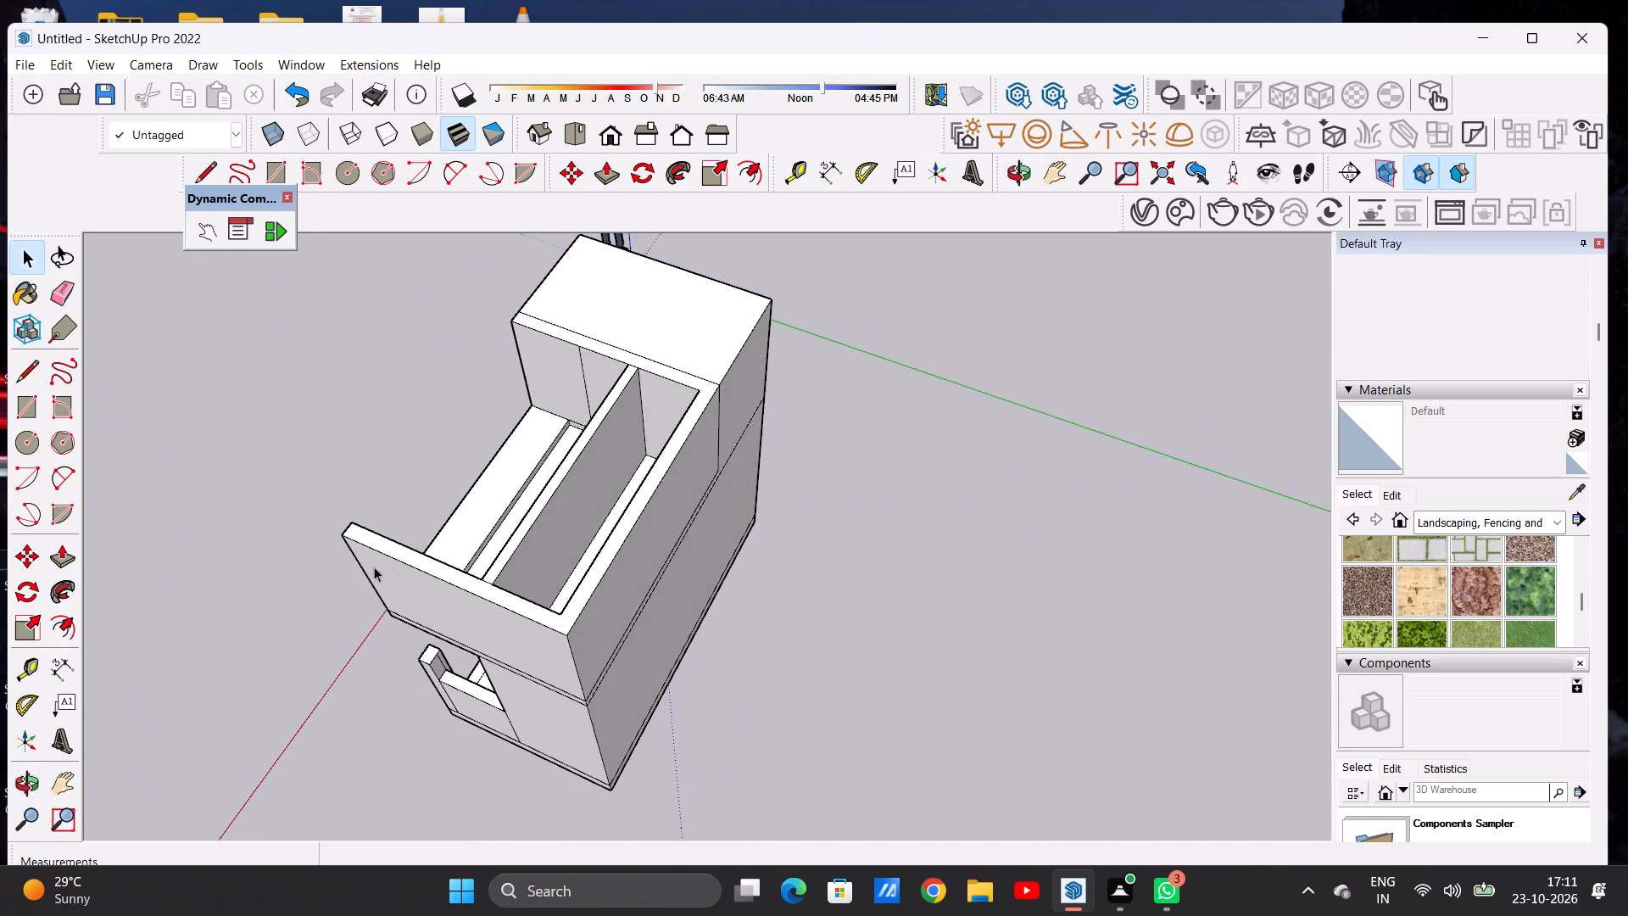
scroll(471, 505, "up", 7)
scroll(528, 503, "down", 1)
scroll(528, 503, "up", 4)
middle_click_drag(535, 567, 522, 520)
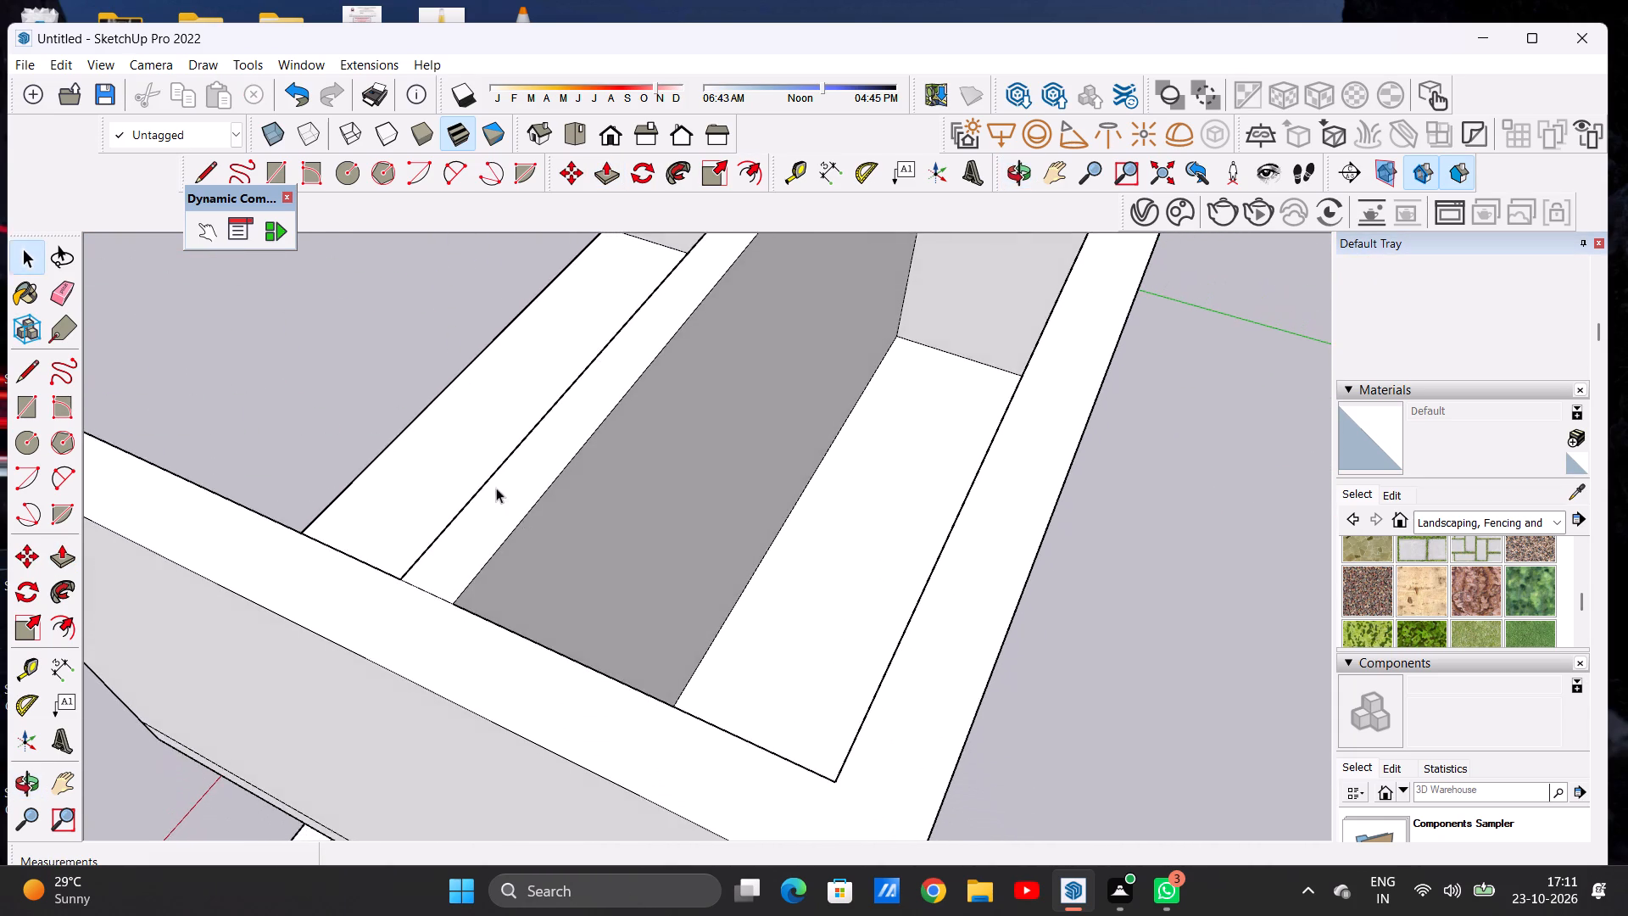
middle_click_drag(497, 494, 586, 524)
scroll(425, 521, "up", 6)
middle_click_drag(480, 566, 470, 547)
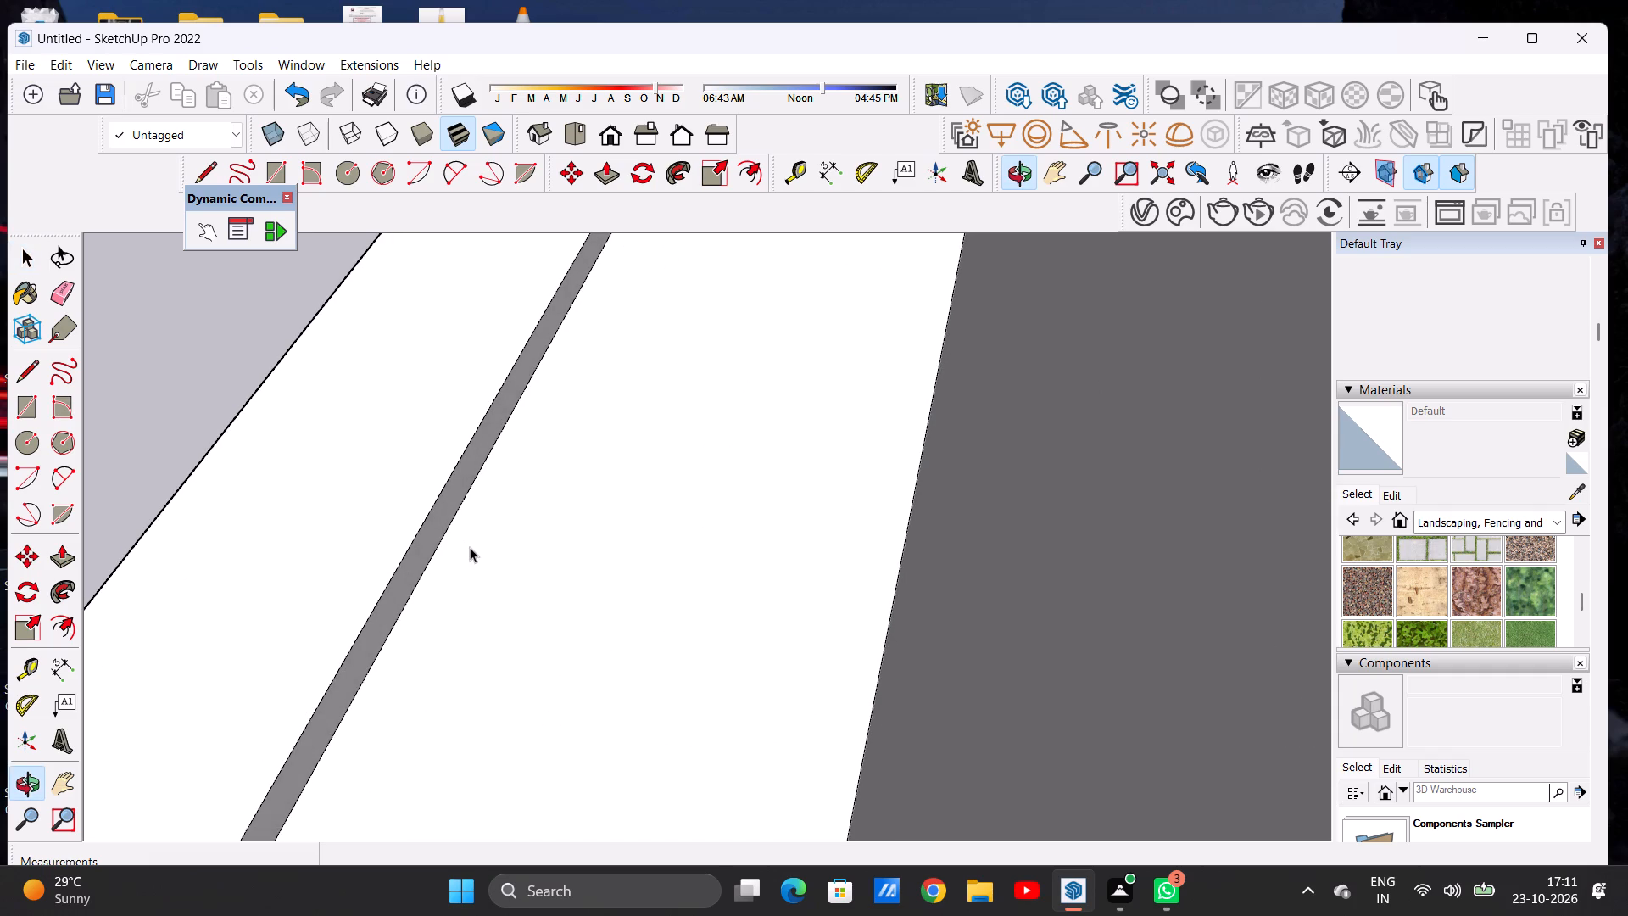
key("p")
scroll(393, 617, "up", 6)
left_click(373, 630)
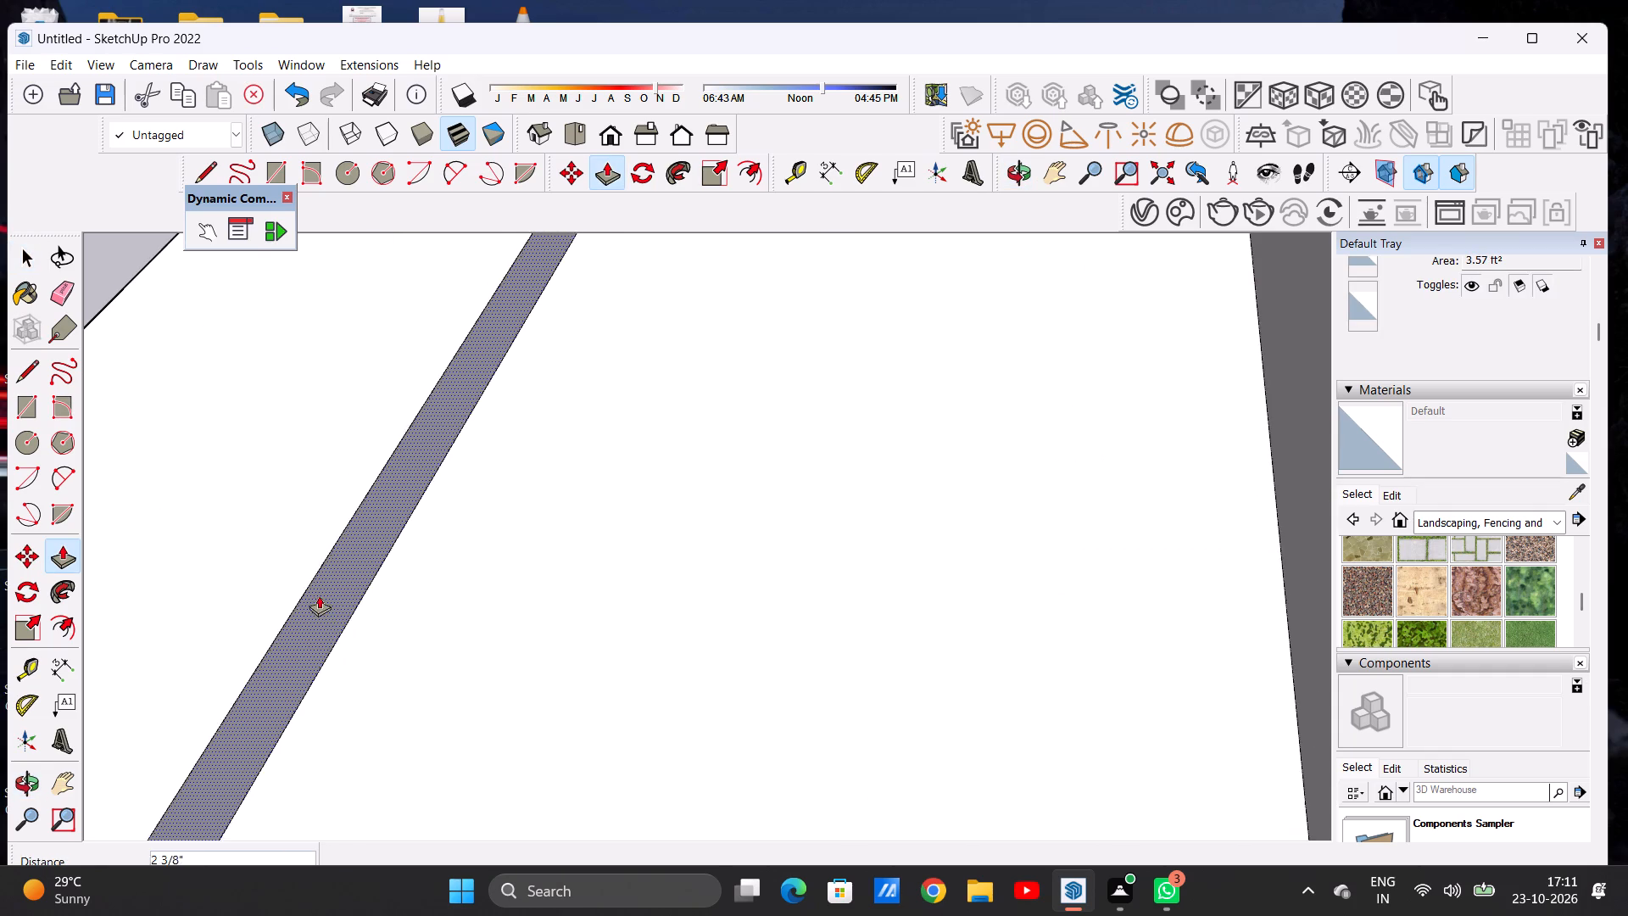
left_click(228, 528)
key("space")
scroll(410, 546, "down", 5)
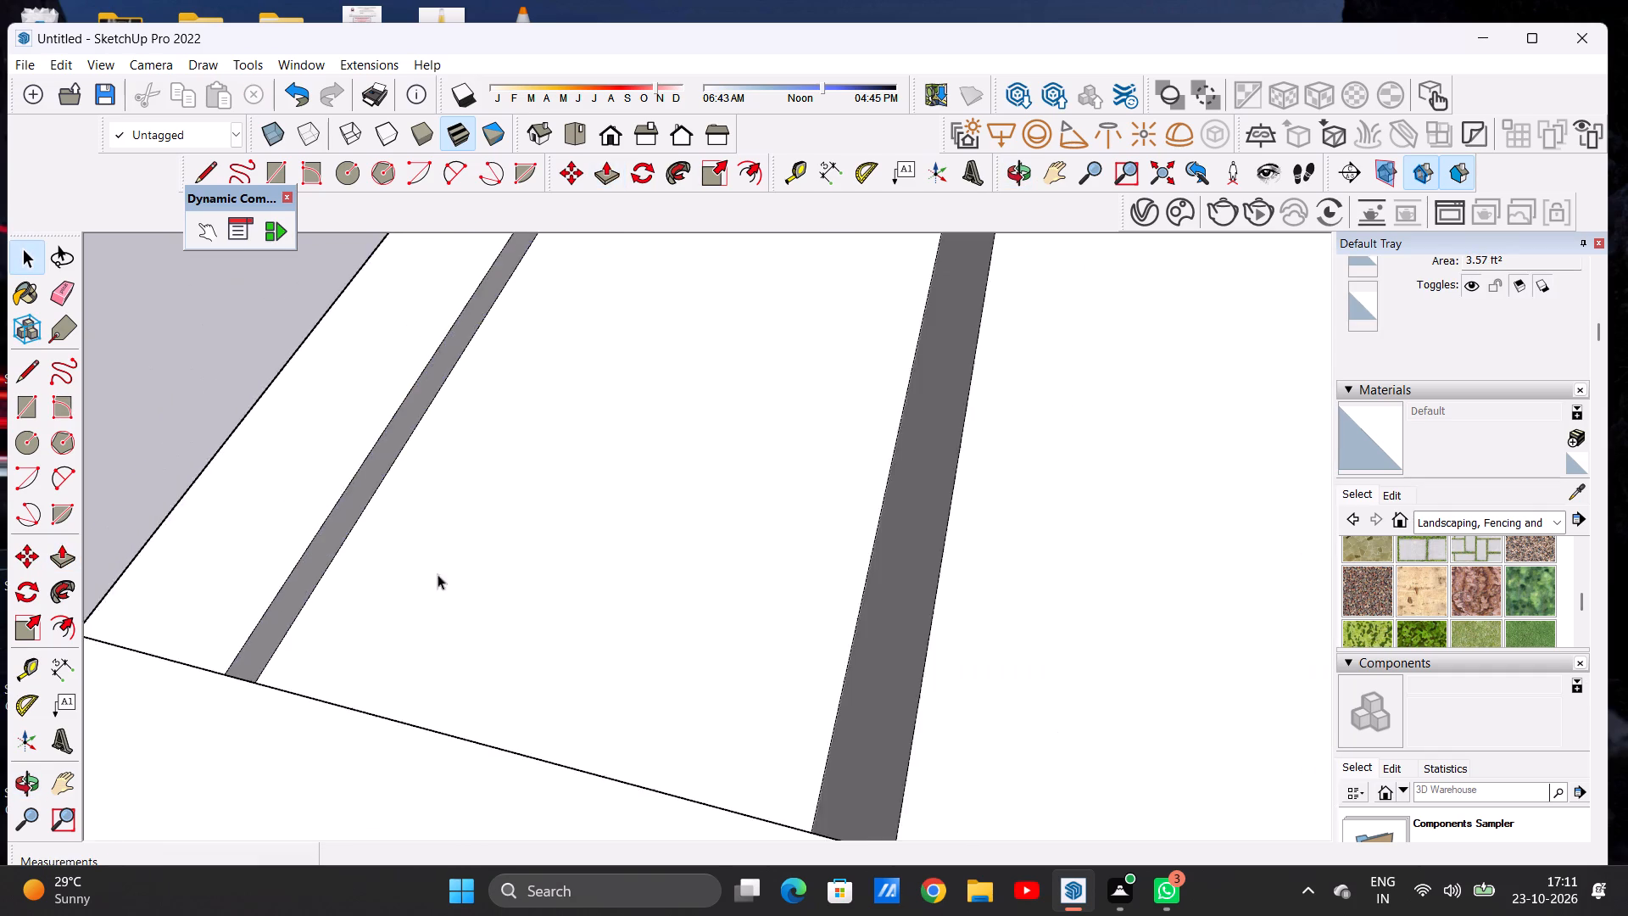
Push/Pull the front face of the recessed first-floor cross wall slightly forward to thicken the wall.
scroll(438, 574, "down", 16)
middle_click_drag(376, 517, 829, 460)
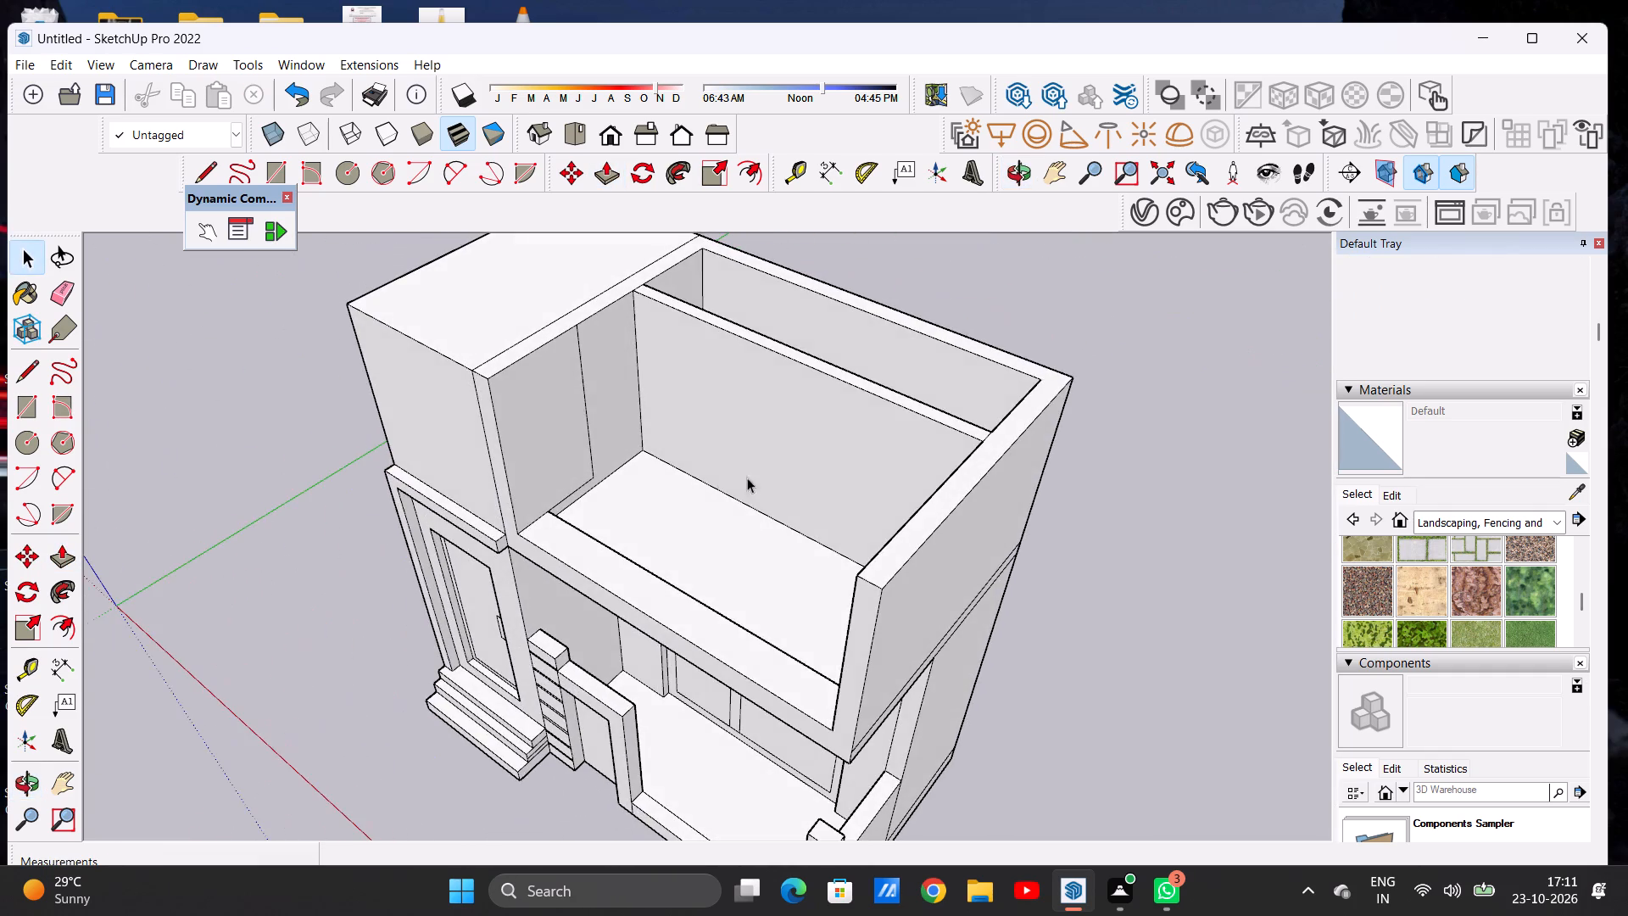
middle_click_drag(516, 525, 760, 489)
scroll(294, 556, "down", 8)
middle_click_drag(402, 562, 465, 455)
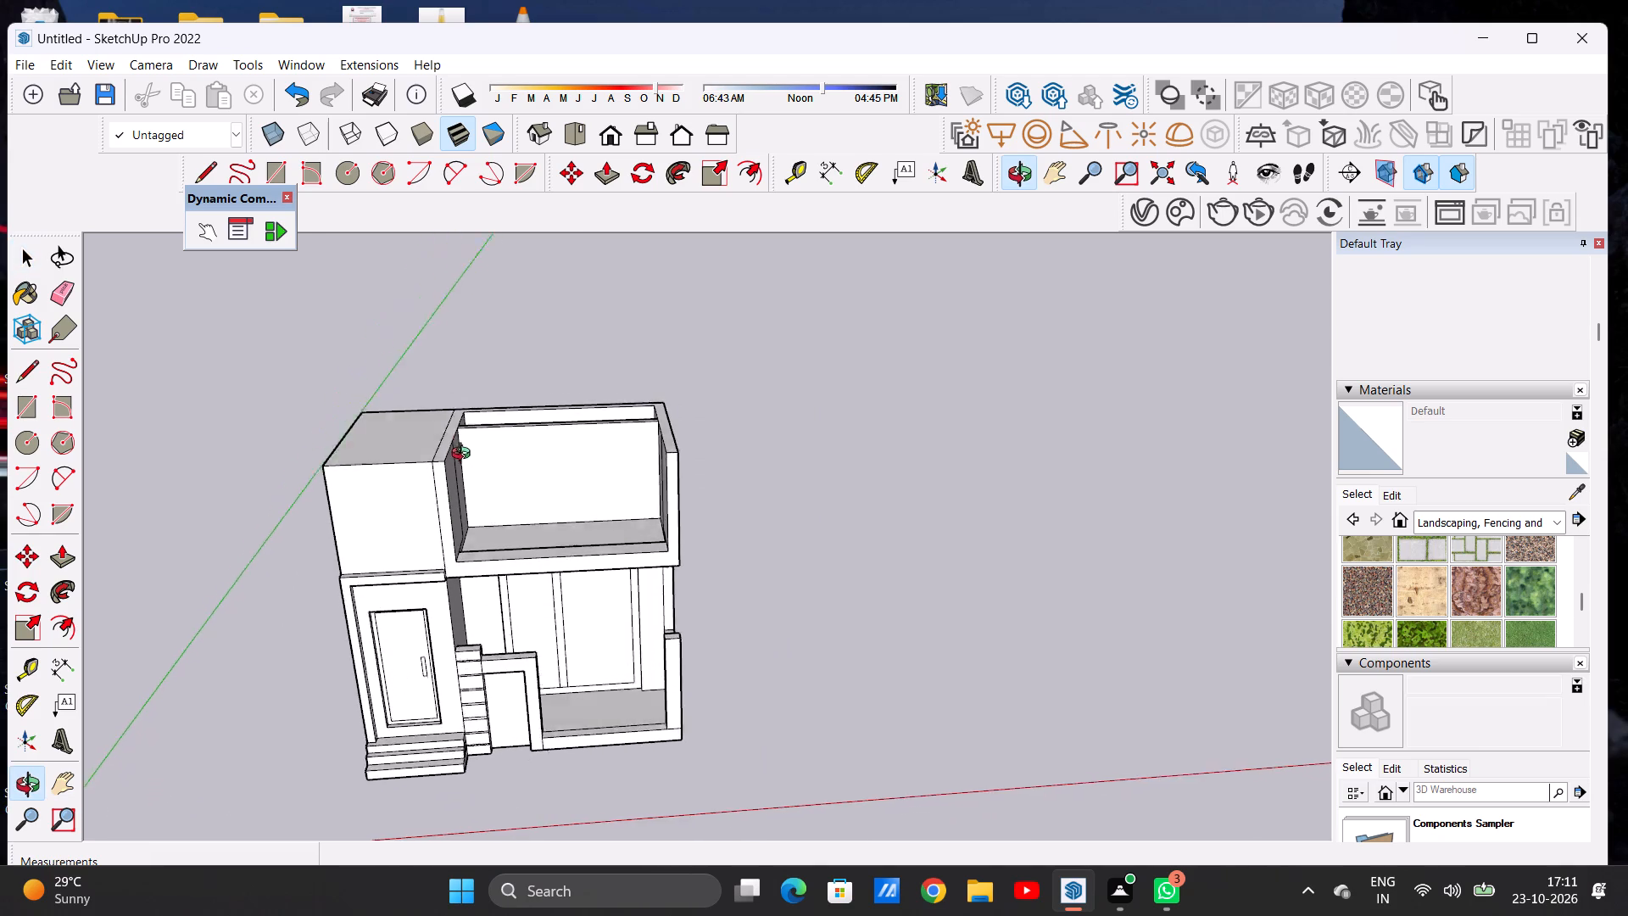
middle_click_drag(465, 455, 451, 433)
scroll(477, 478, "up", 3)
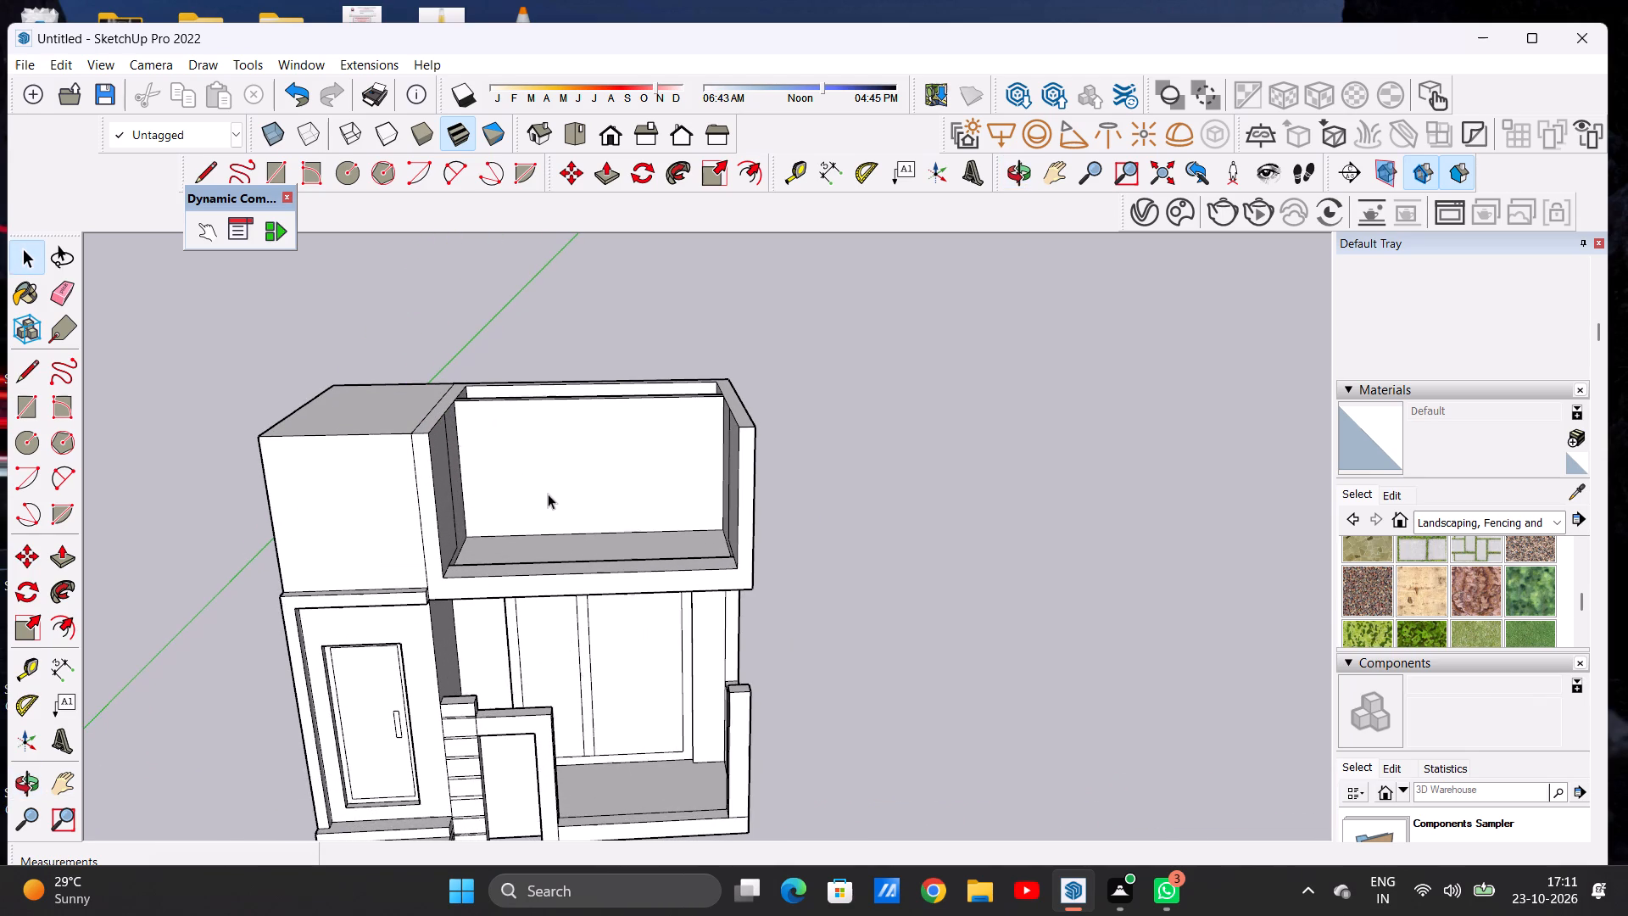
middle_click_drag(566, 505, 423, 628)
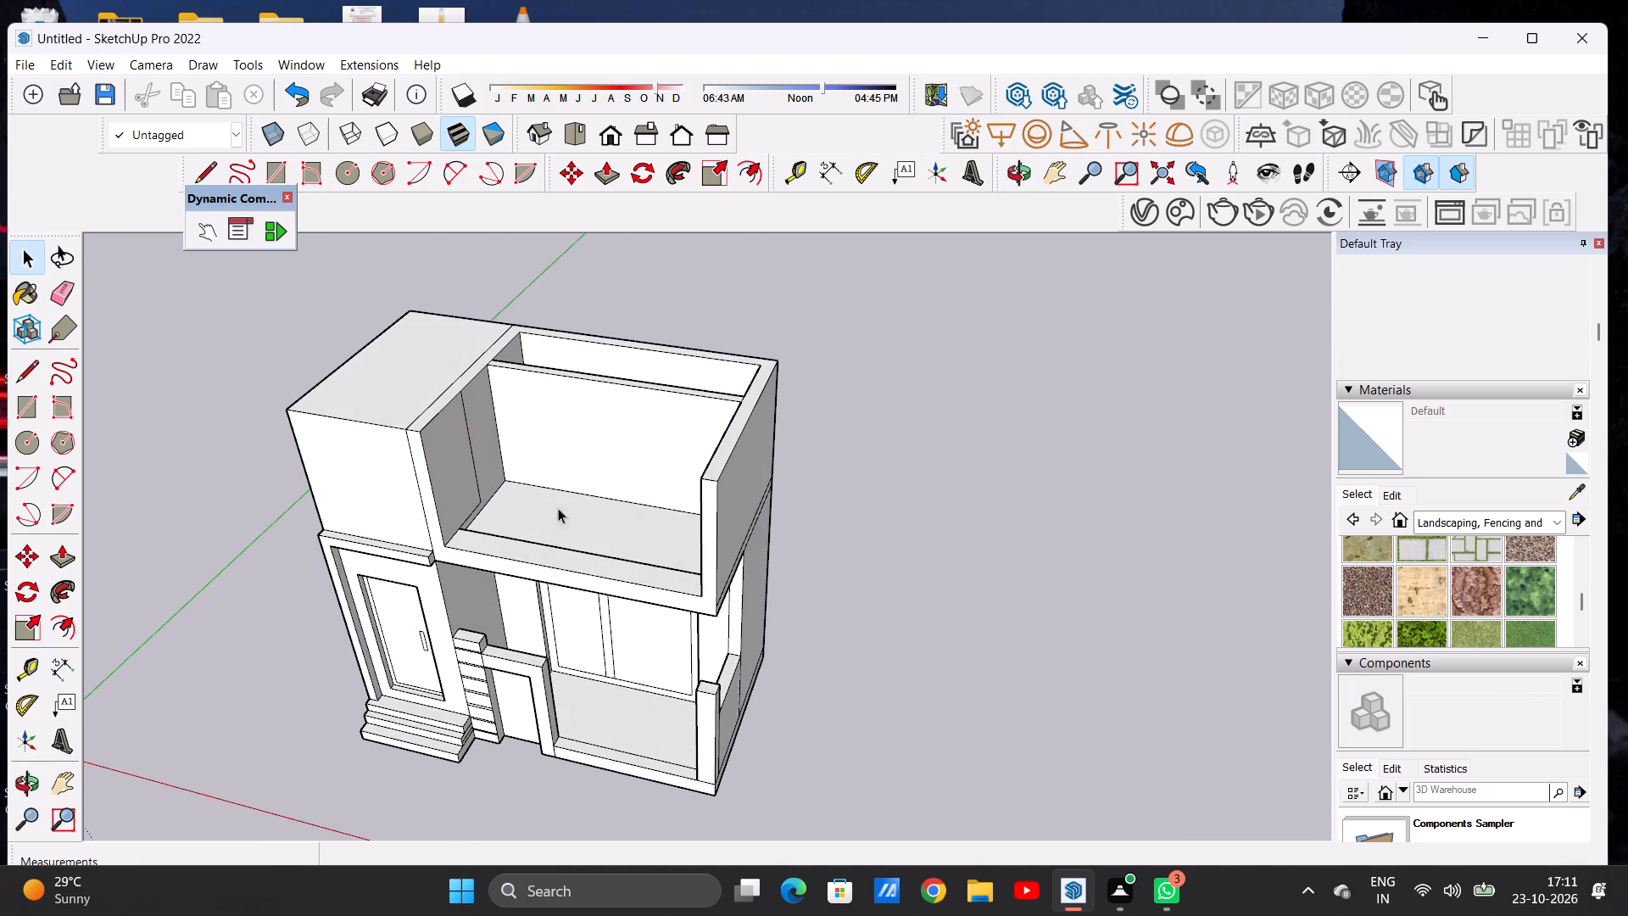
scroll(643, 444, "up", 6)
key("p")
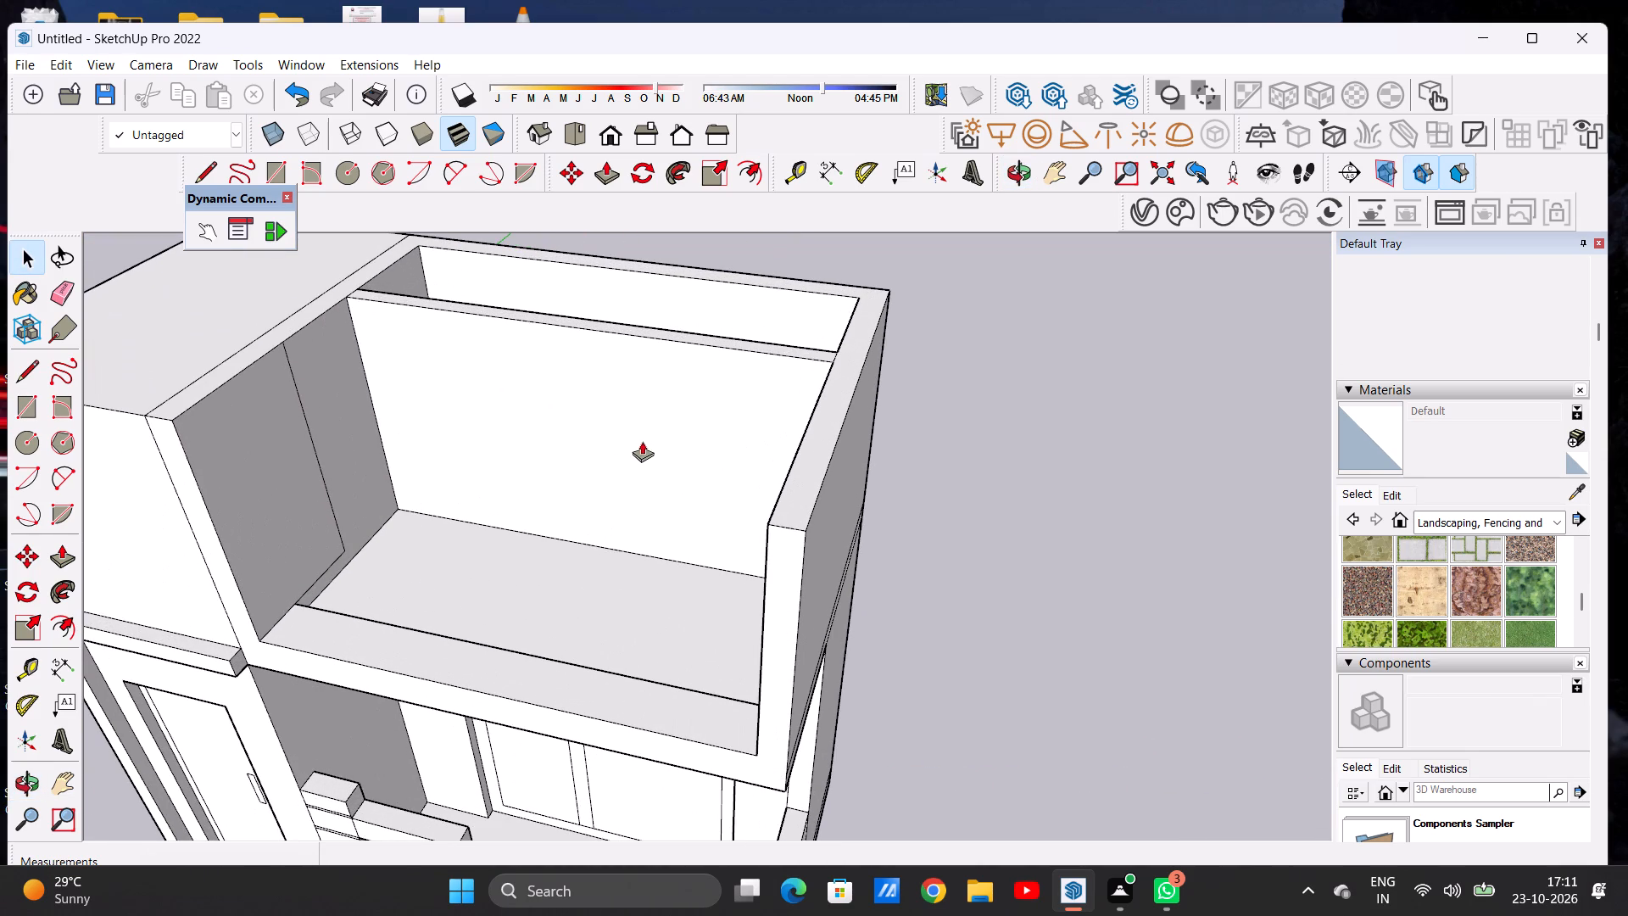
left_click(645, 437)
left_click(628, 448)
key("space")
Draw a window rectangle about 6' wide by 4' 1 1/2" high on the front face of the recessed first-floor cross wall.
scroll(678, 456, "down", 10)
scroll(691, 452, "up", 1)
scroll(689, 452, "down", 1)
middle_click_drag(792, 374, 801, 363)
middle_click_drag(549, 473, 585, 432)
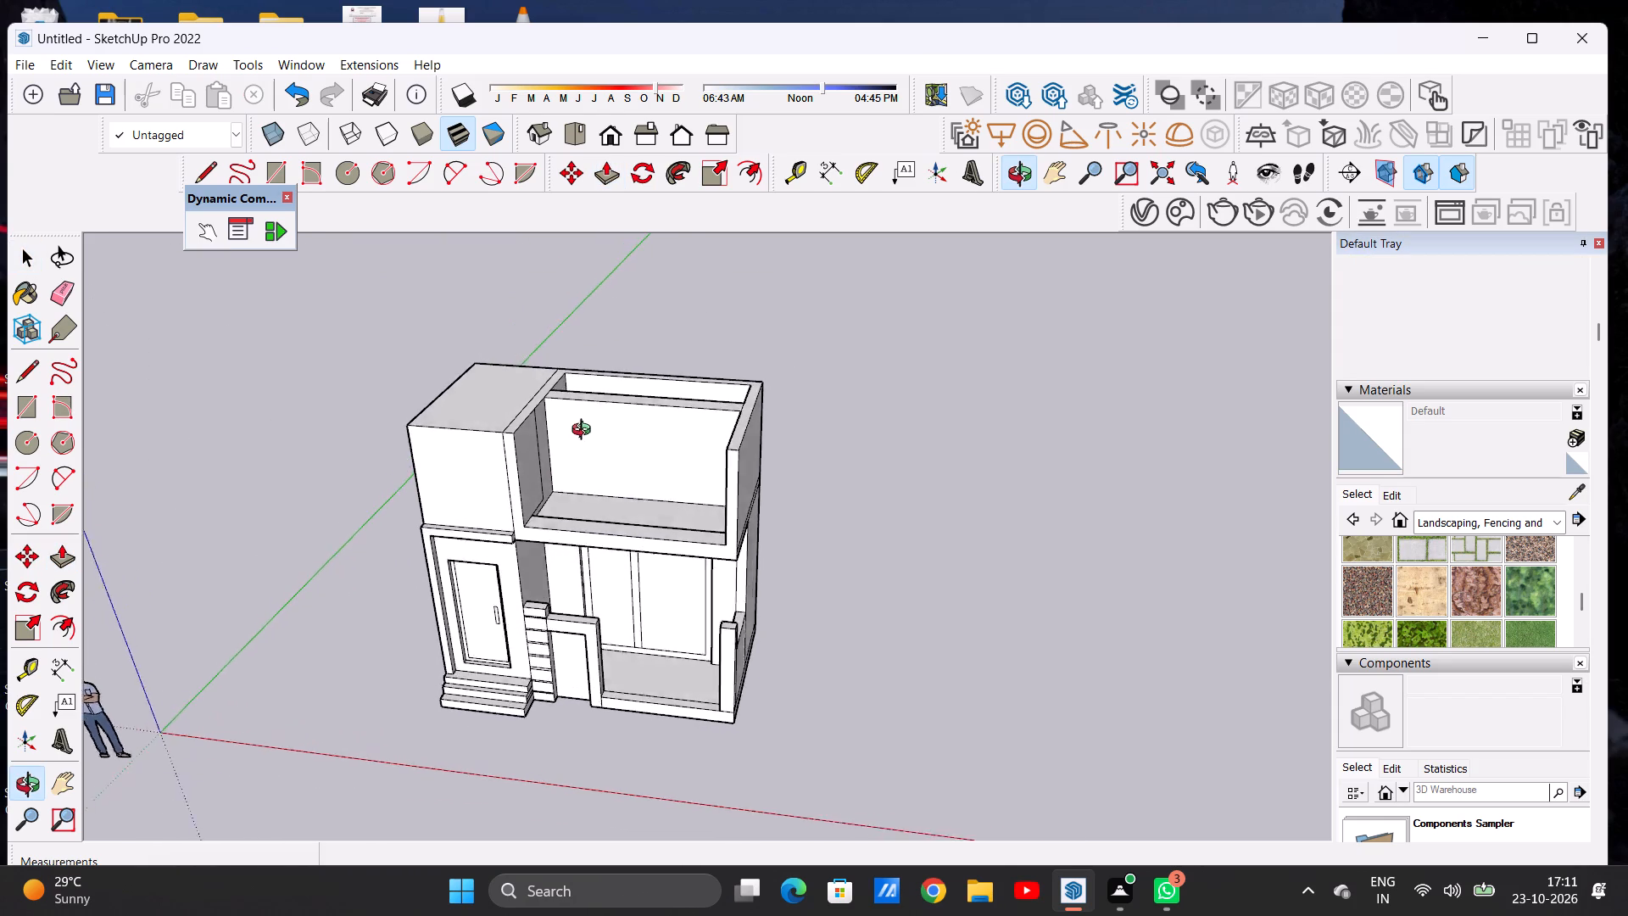
middle_click_drag(585, 432, 616, 394)
middle_click_drag(627, 379, 633, 369)
middle_click_drag(644, 355, 655, 342)
middle_click_drag(544, 505, 573, 415)
scroll(610, 452, "up", 7)
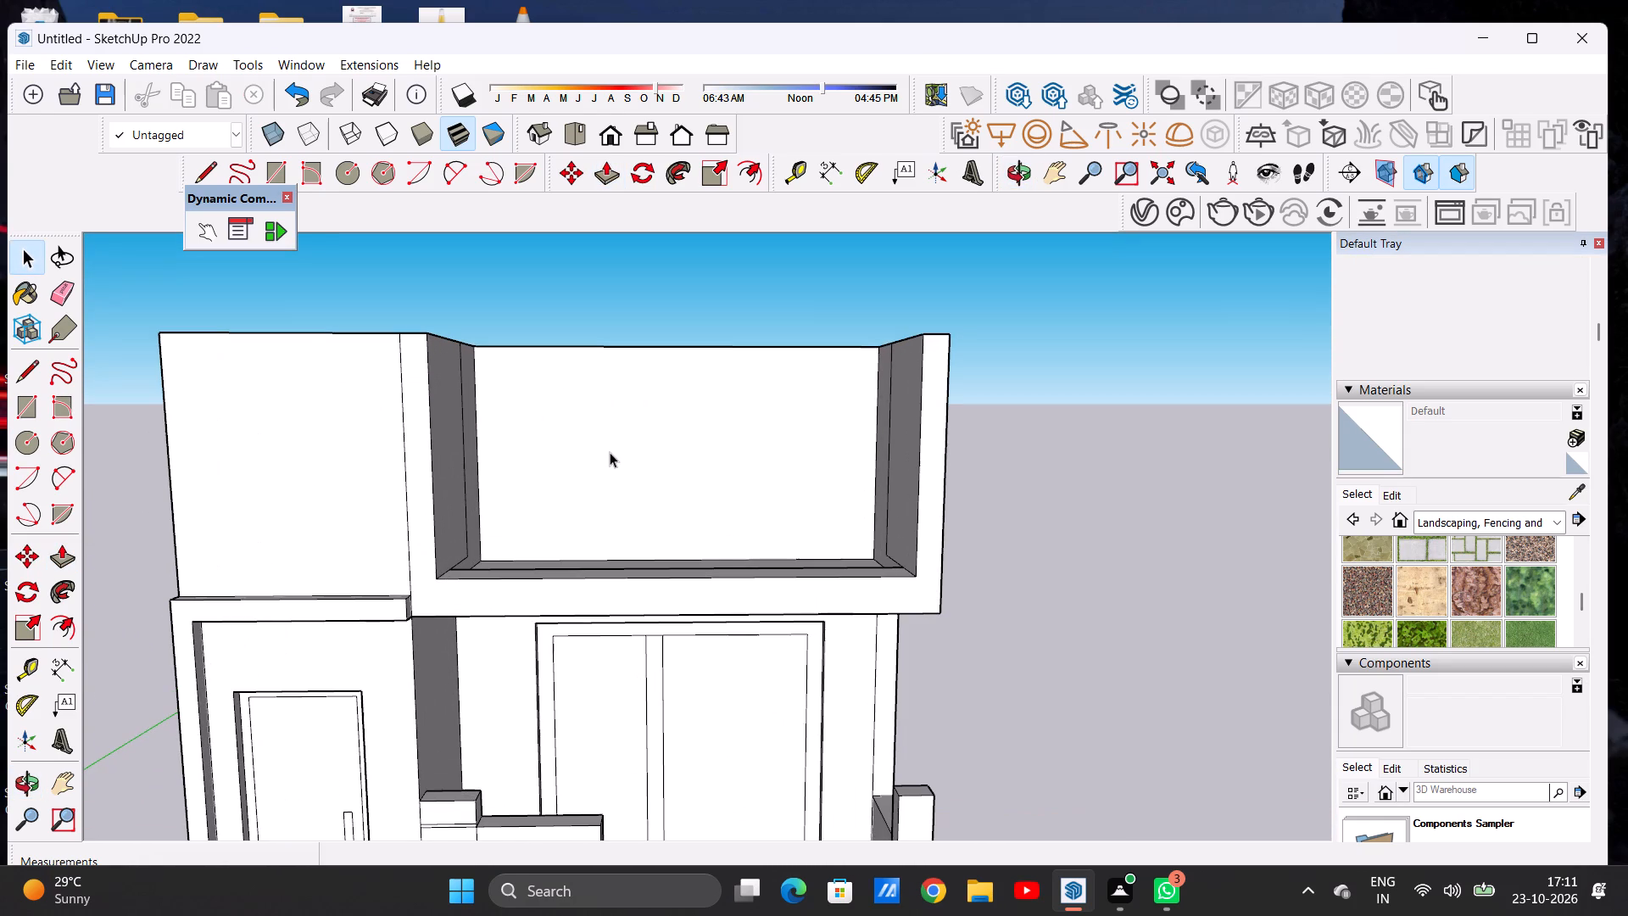
key("r")
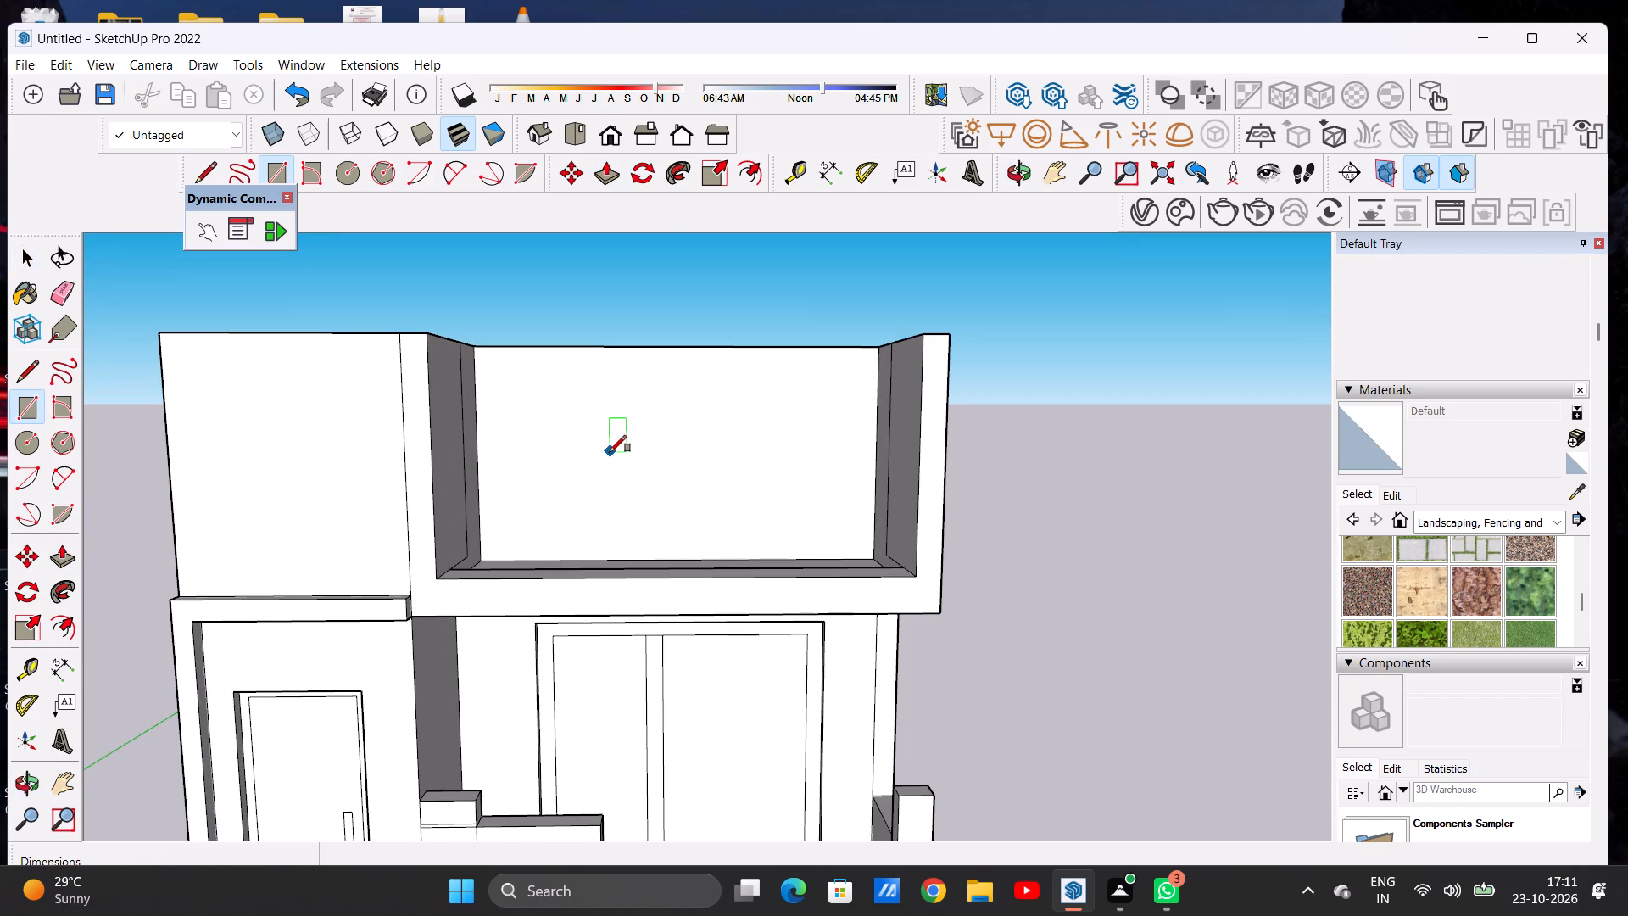
left_click(549, 369)
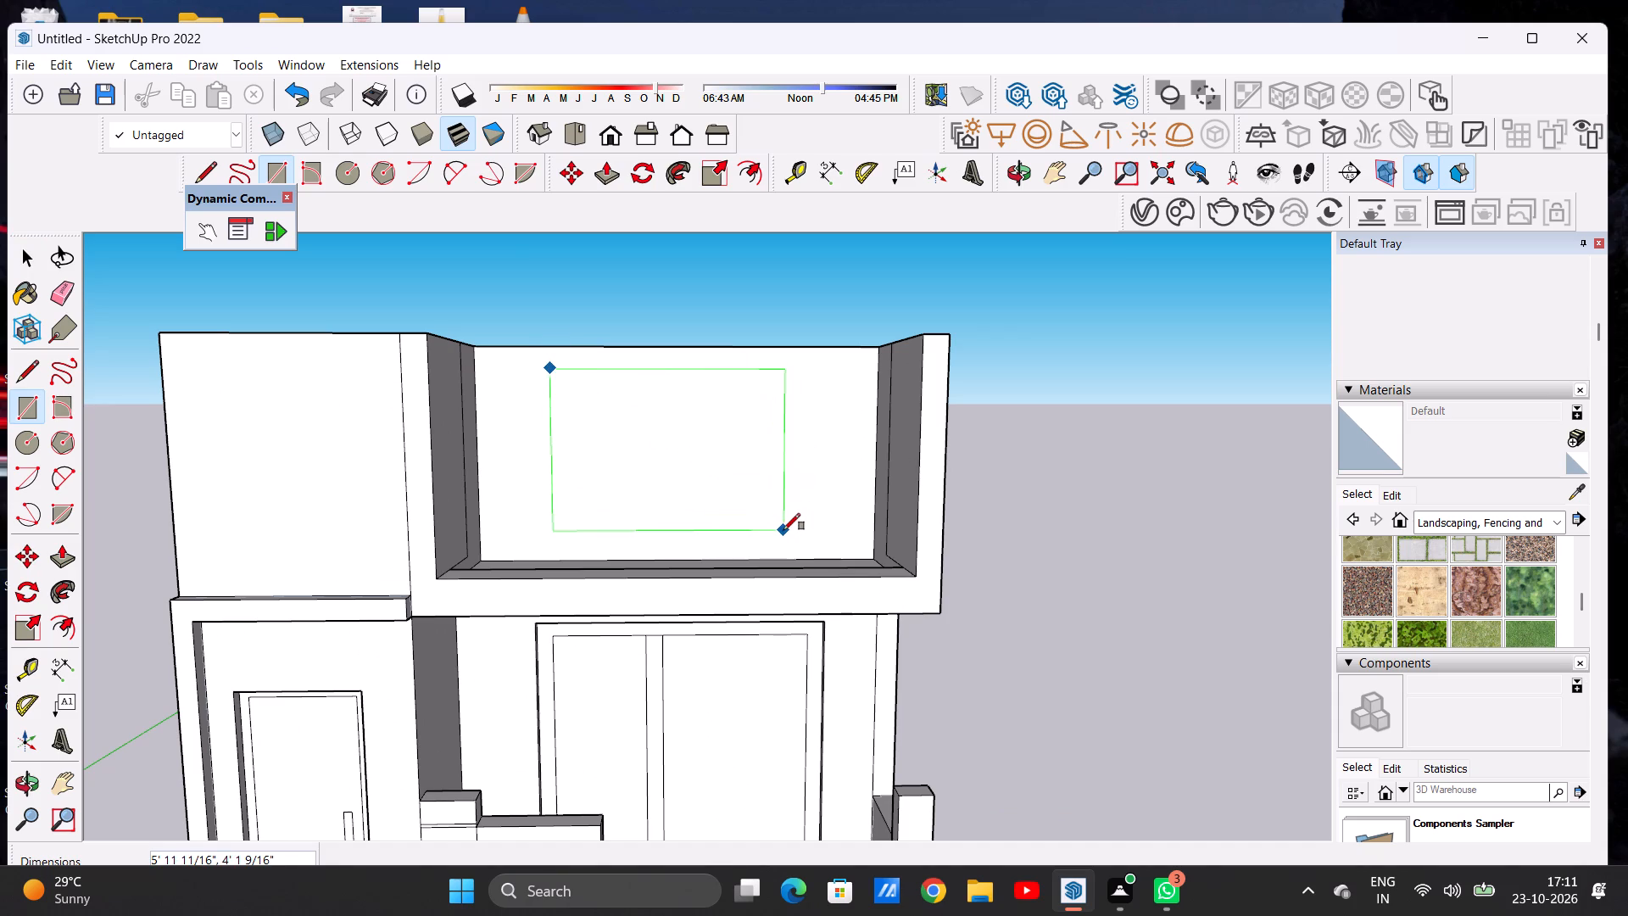
left_click(783, 530)
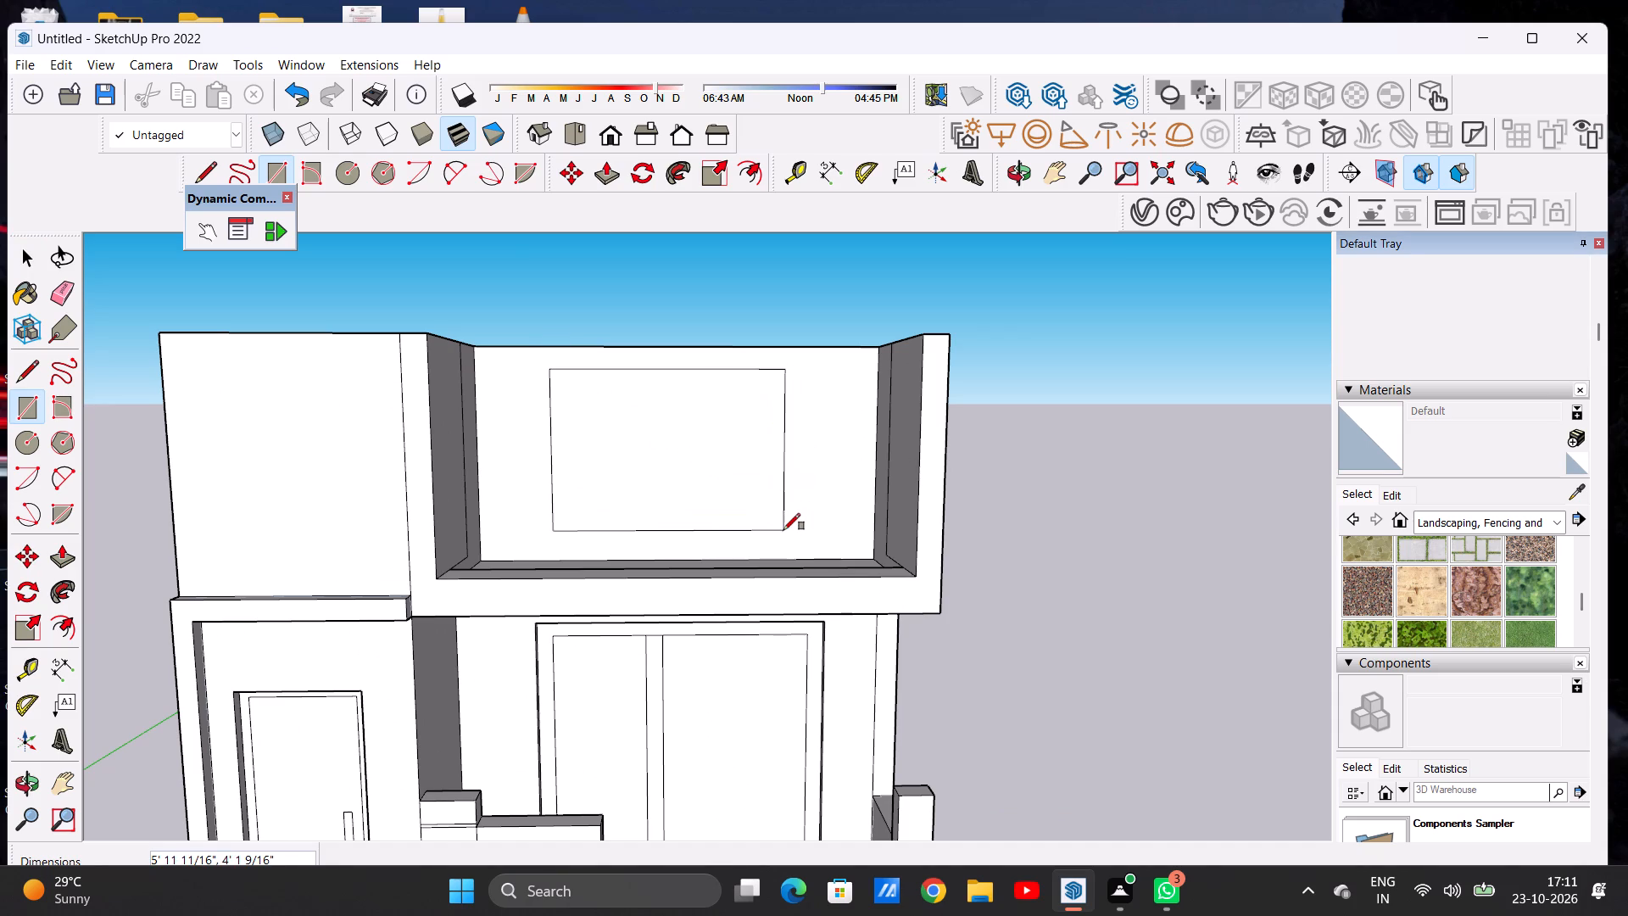
key("space")
Offset the first-floor window rectangle inward by about 3 1/4" to form the frame outline.
type("OF")
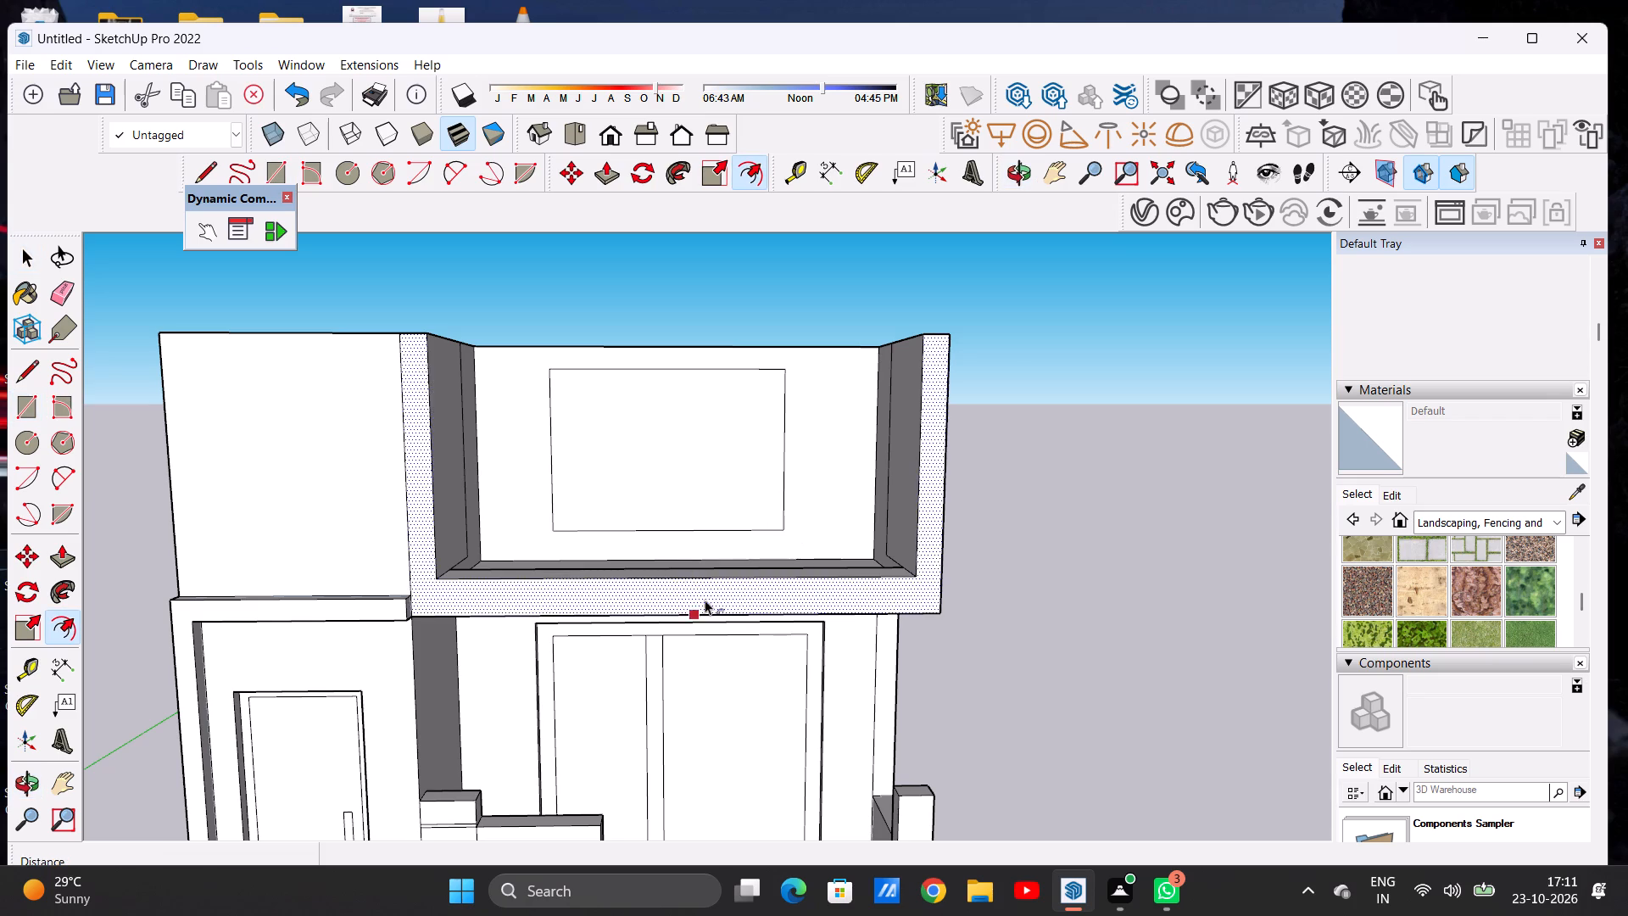
left_click(651, 393)
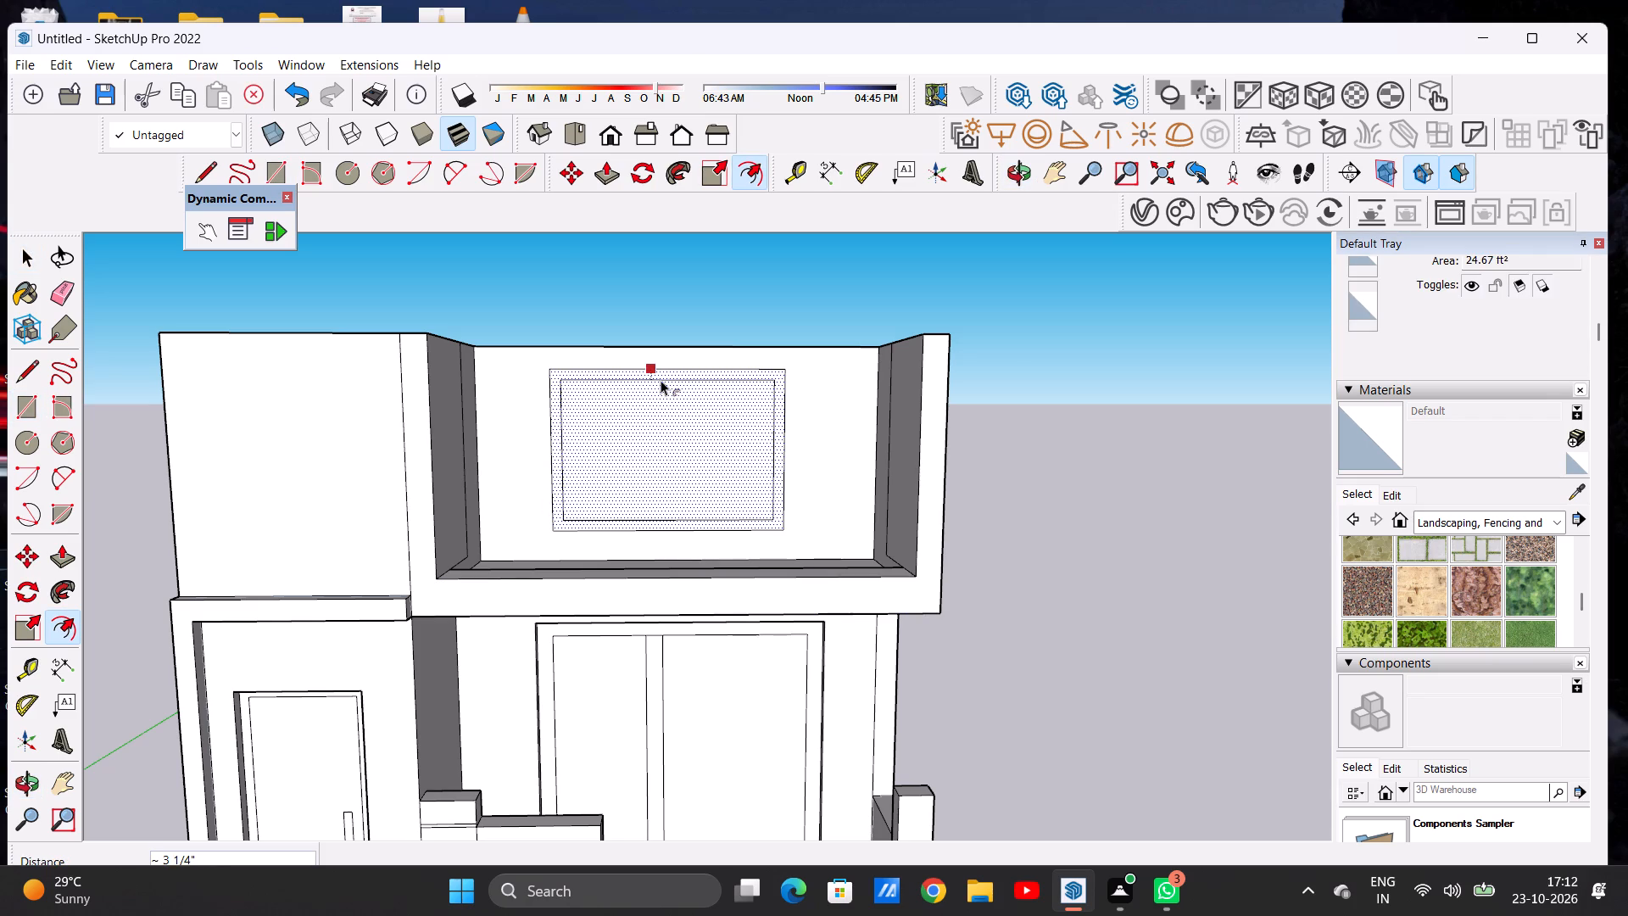
left_click(661, 380)
key("space")
Draw two closely spaced vertical lines about 3' 7" long across the middle of the inner window rectangle to form a mullion.
type("L")
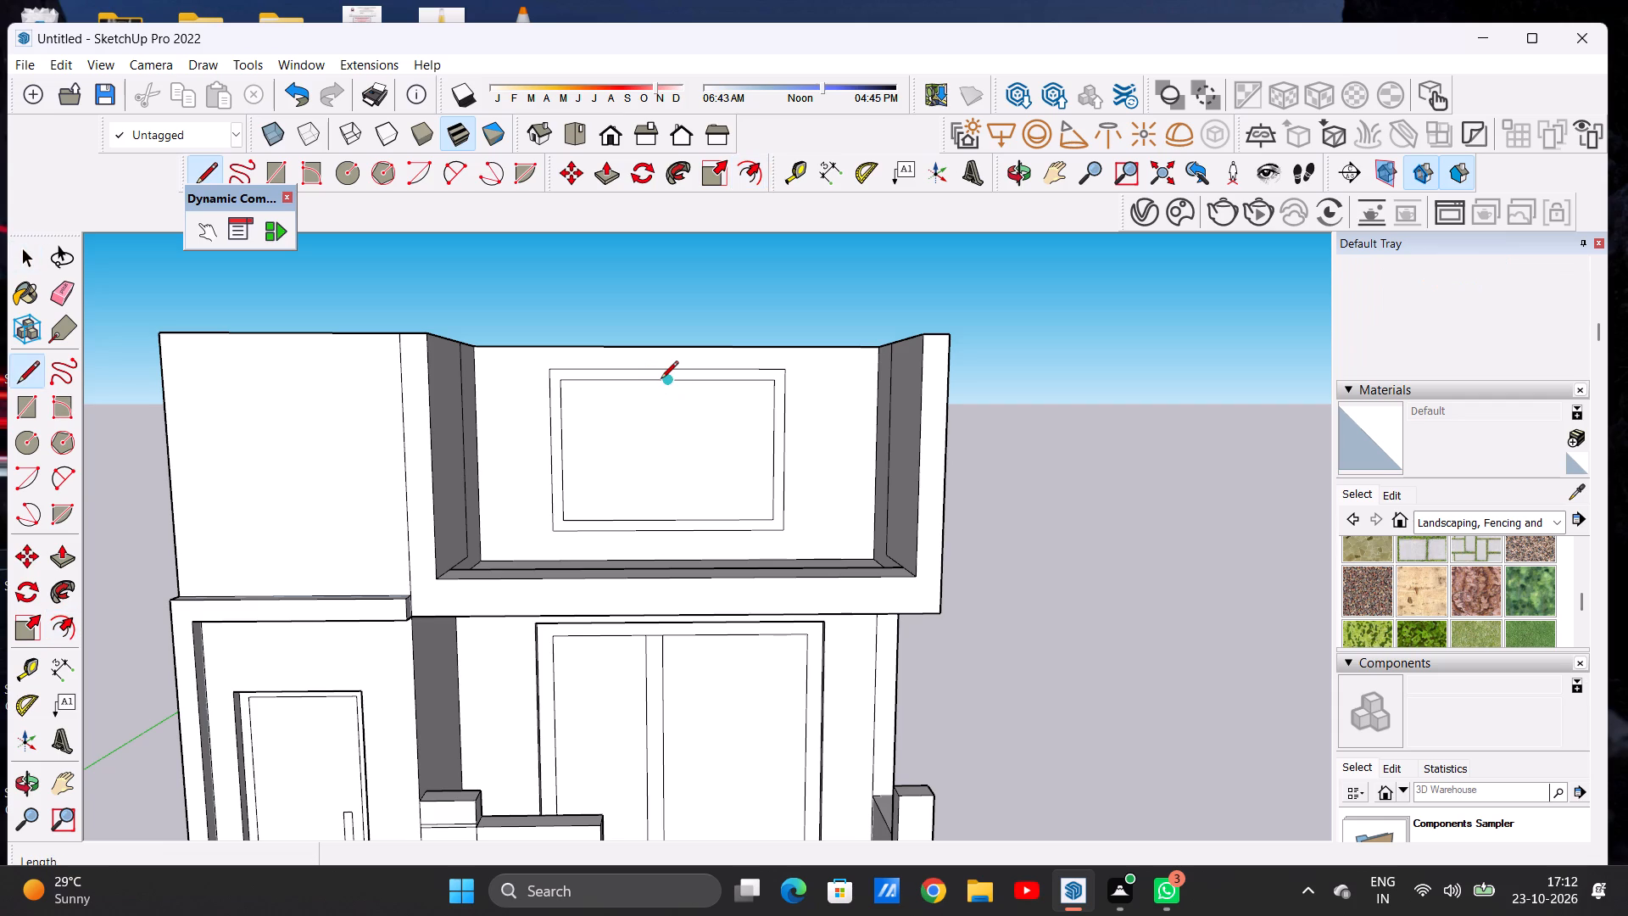
scroll(666, 383, "up", 2)
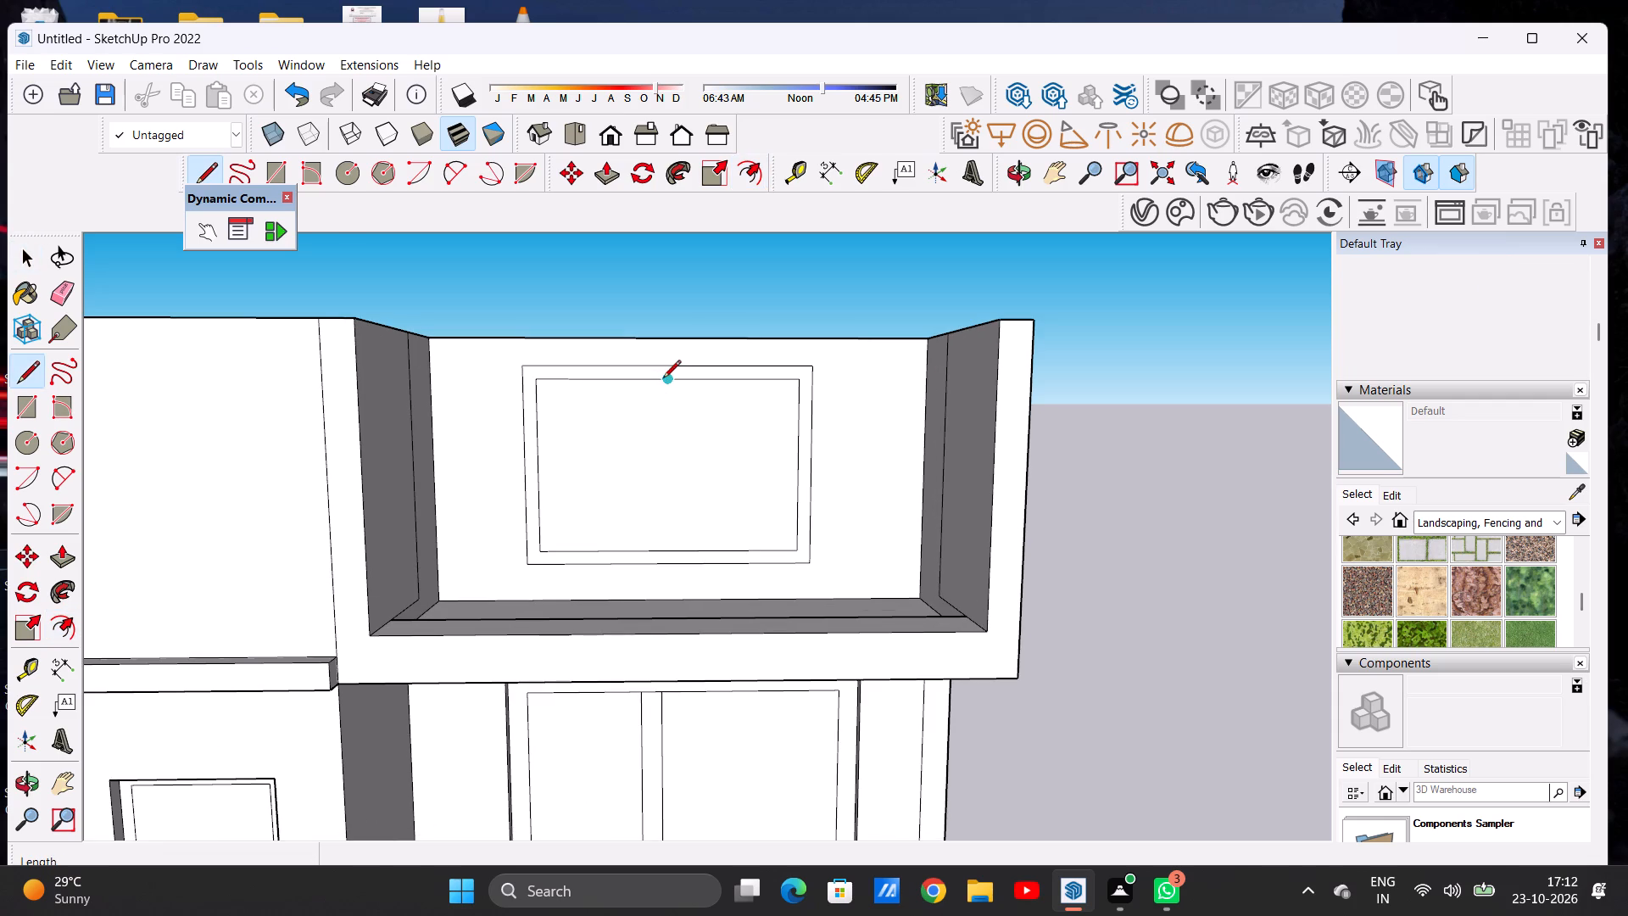
left_click(655, 381)
left_click(659, 550)
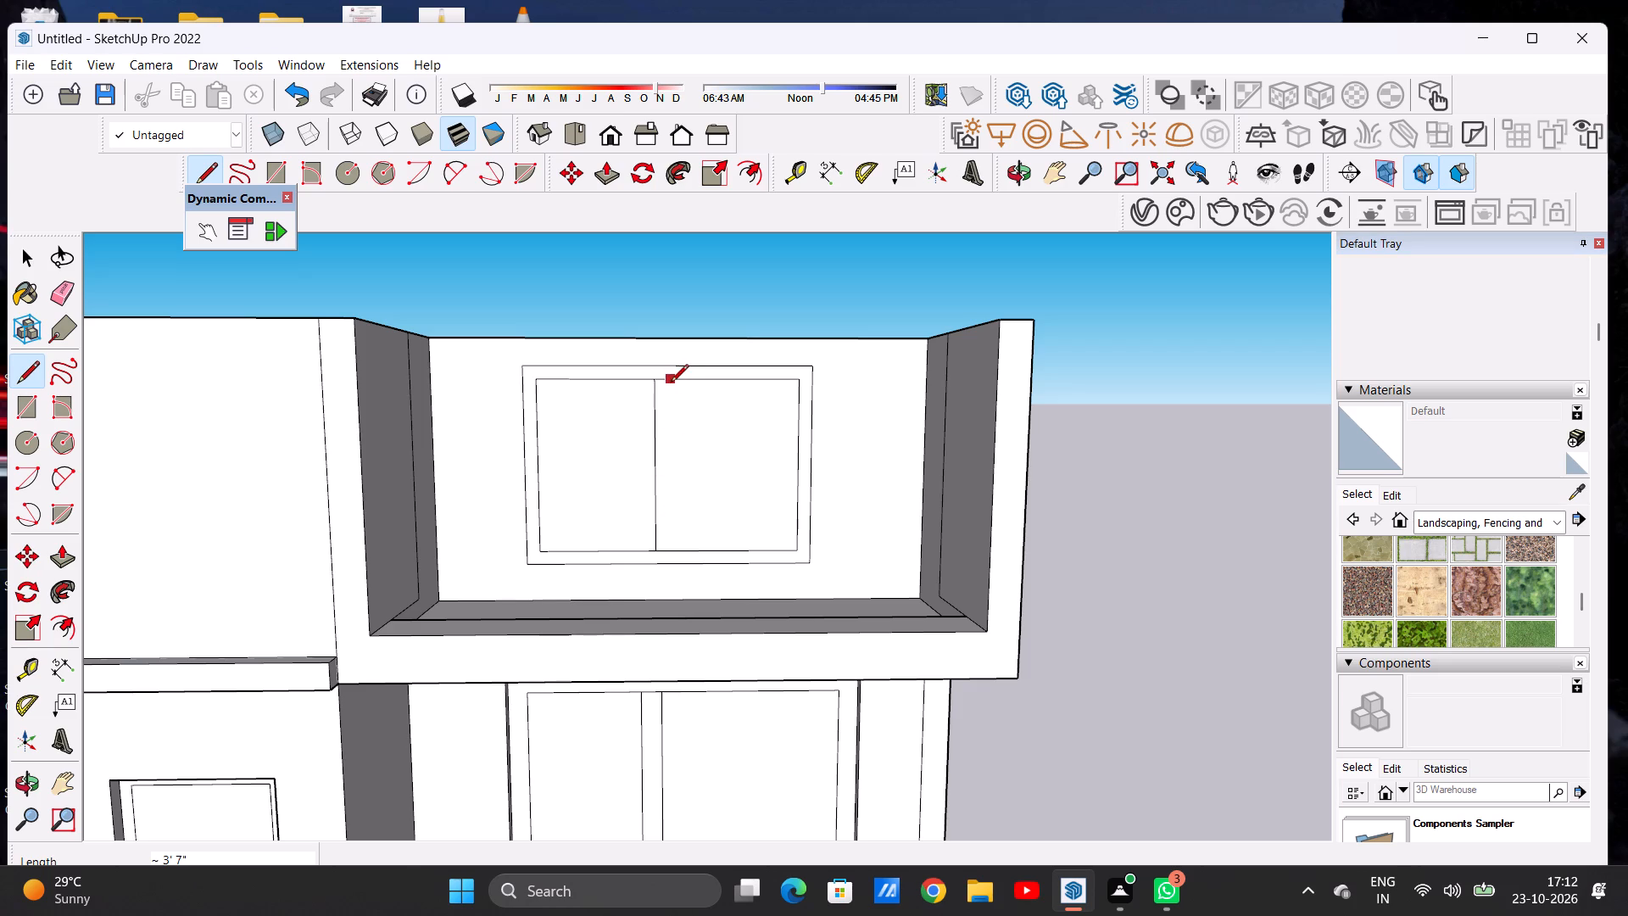
left_click(671, 383)
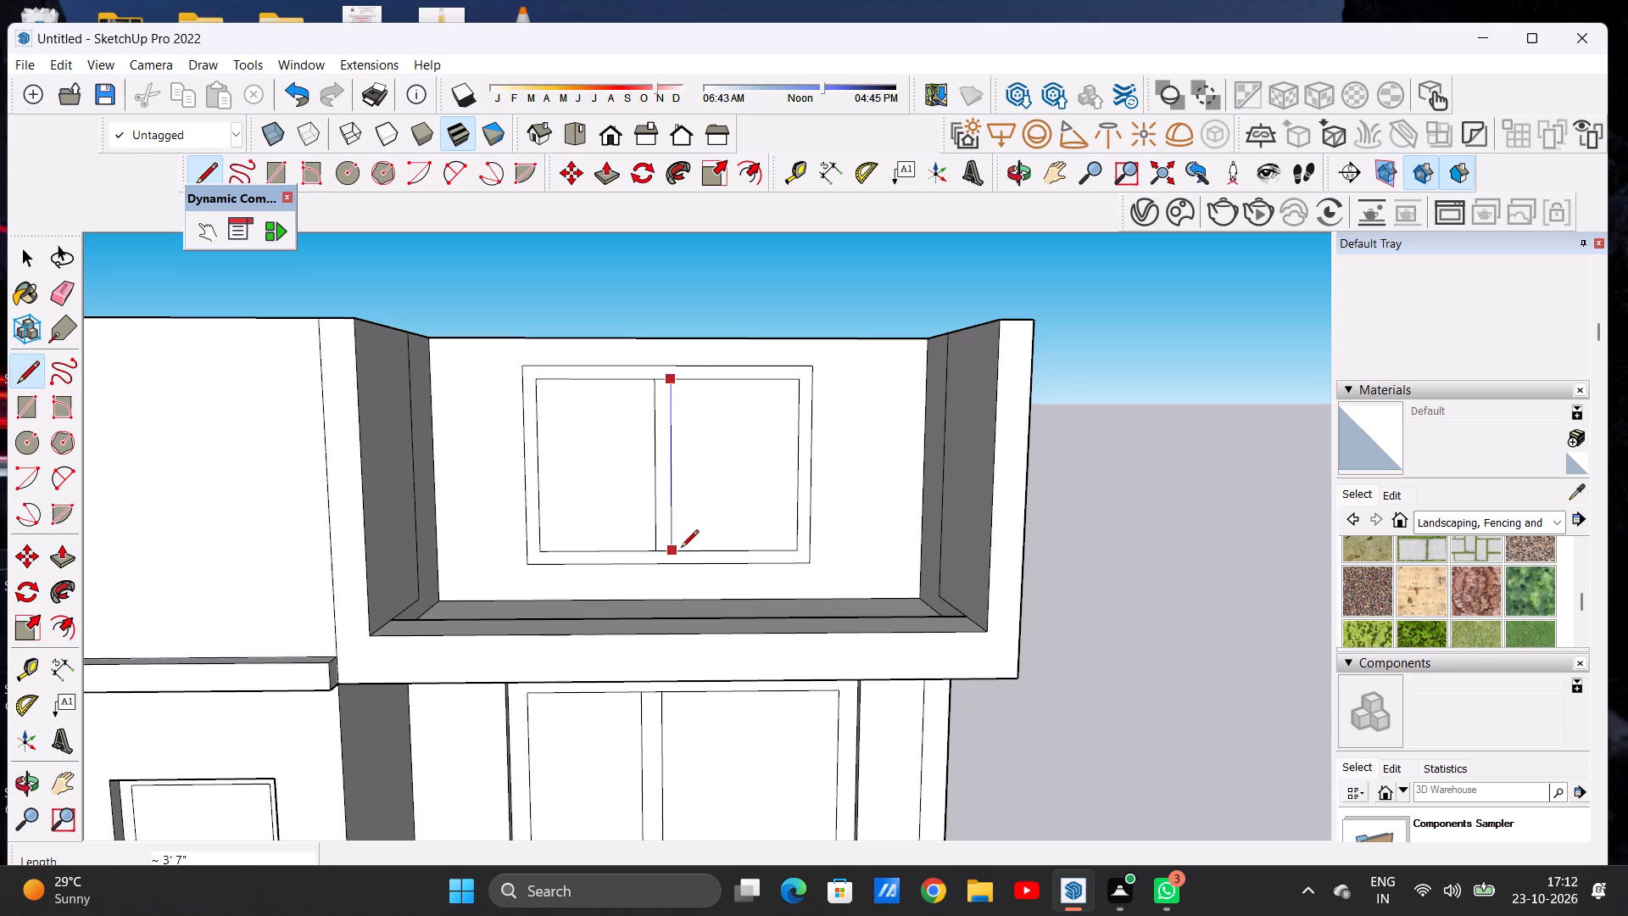
left_click(681, 549)
key("space")
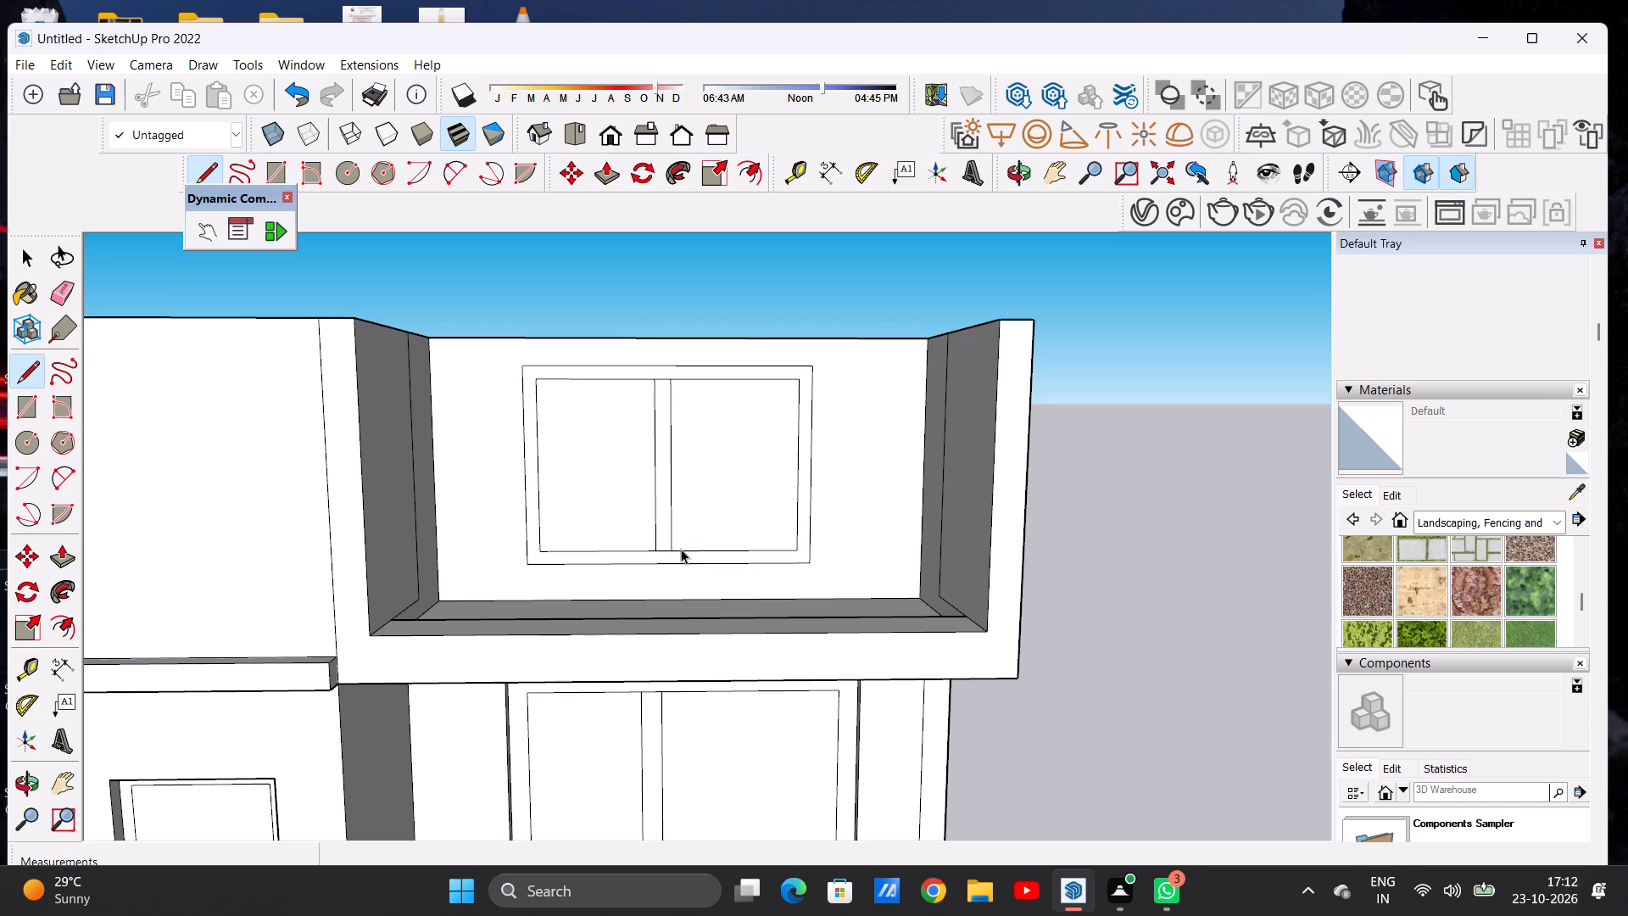
Examine the first-floor window outline, the projecting balcony and the ground-floor front from the front and from above.
scroll(657, 515, "down", 7)
scroll(657, 513, "up", 1)
scroll(686, 526, "down", 3)
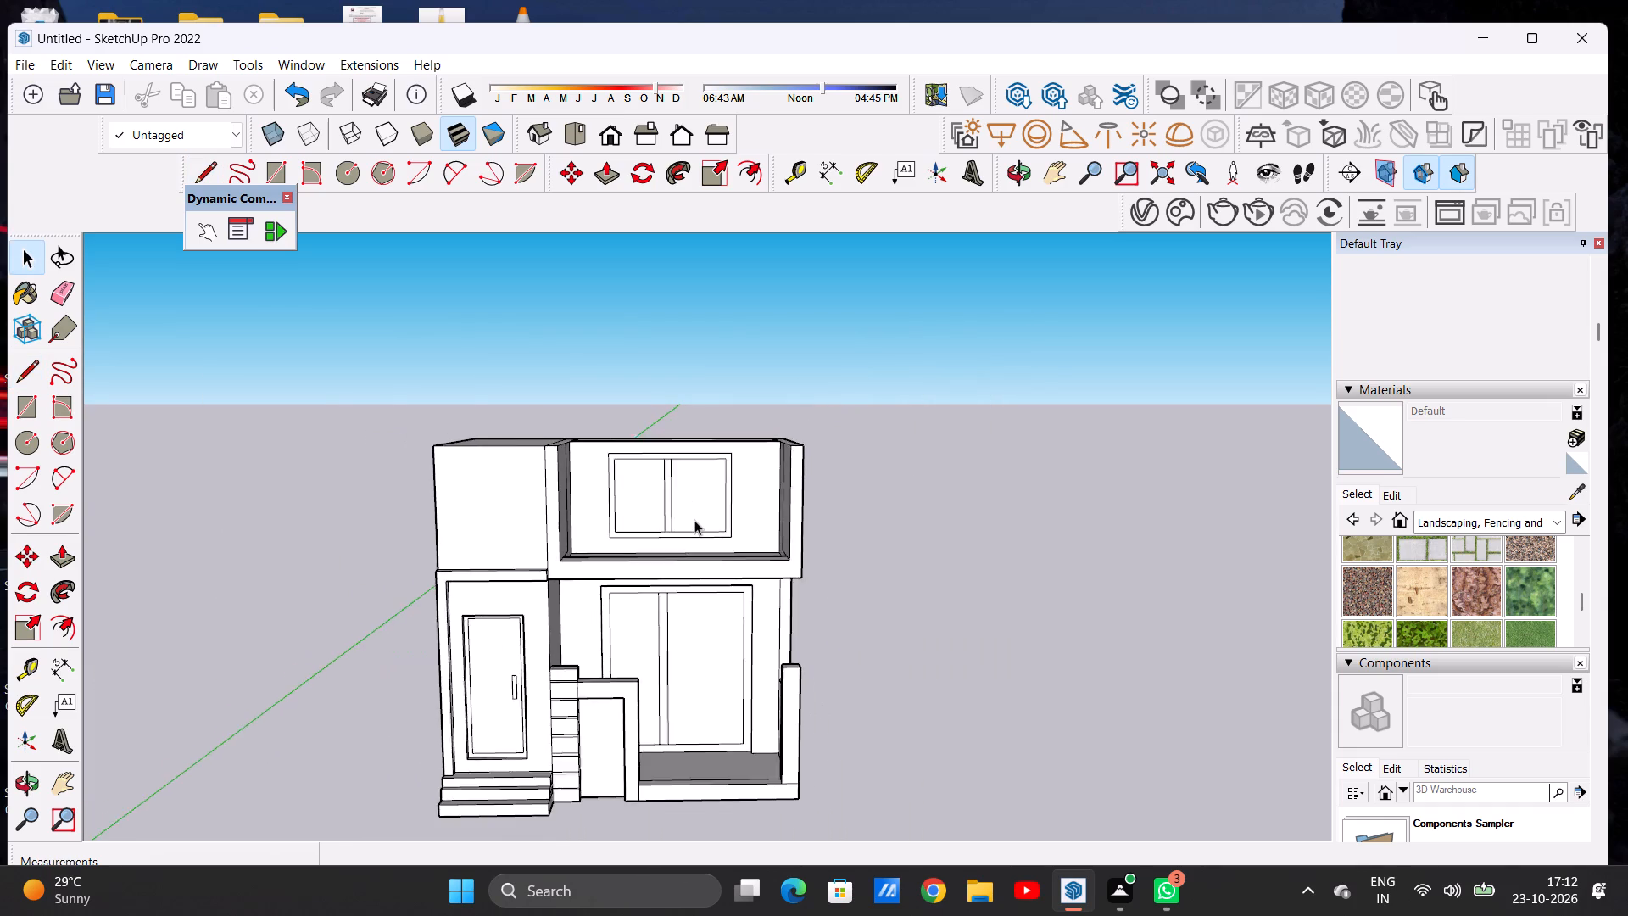
scroll(694, 520, "down", 2)
scroll(702, 487, "up", 5)
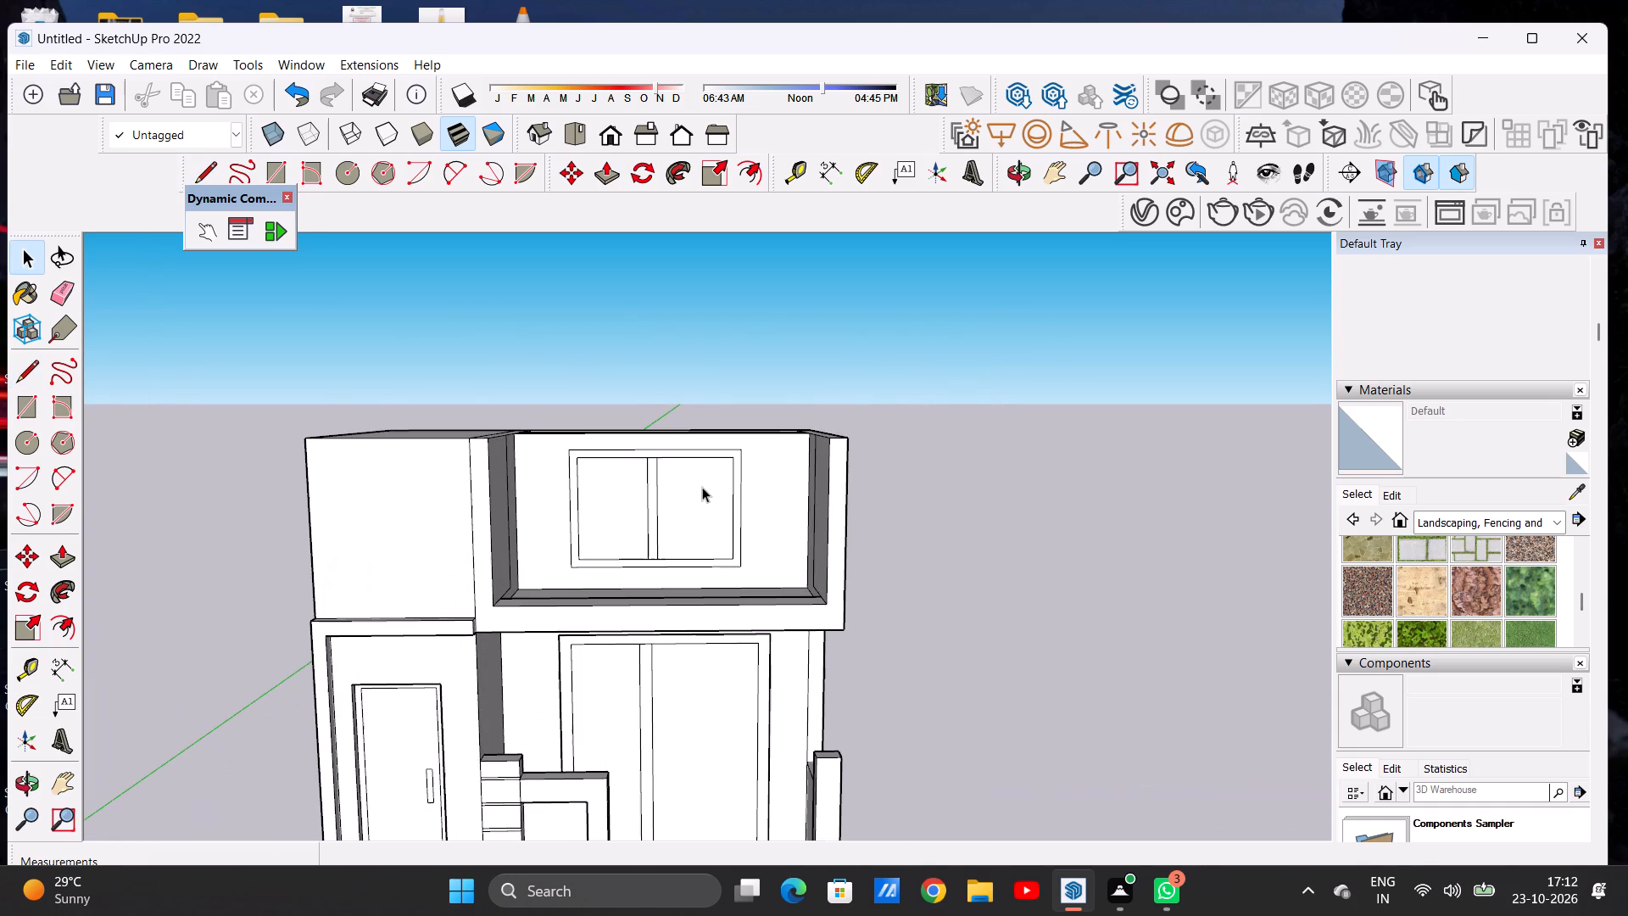
scroll(700, 488, "up", 1)
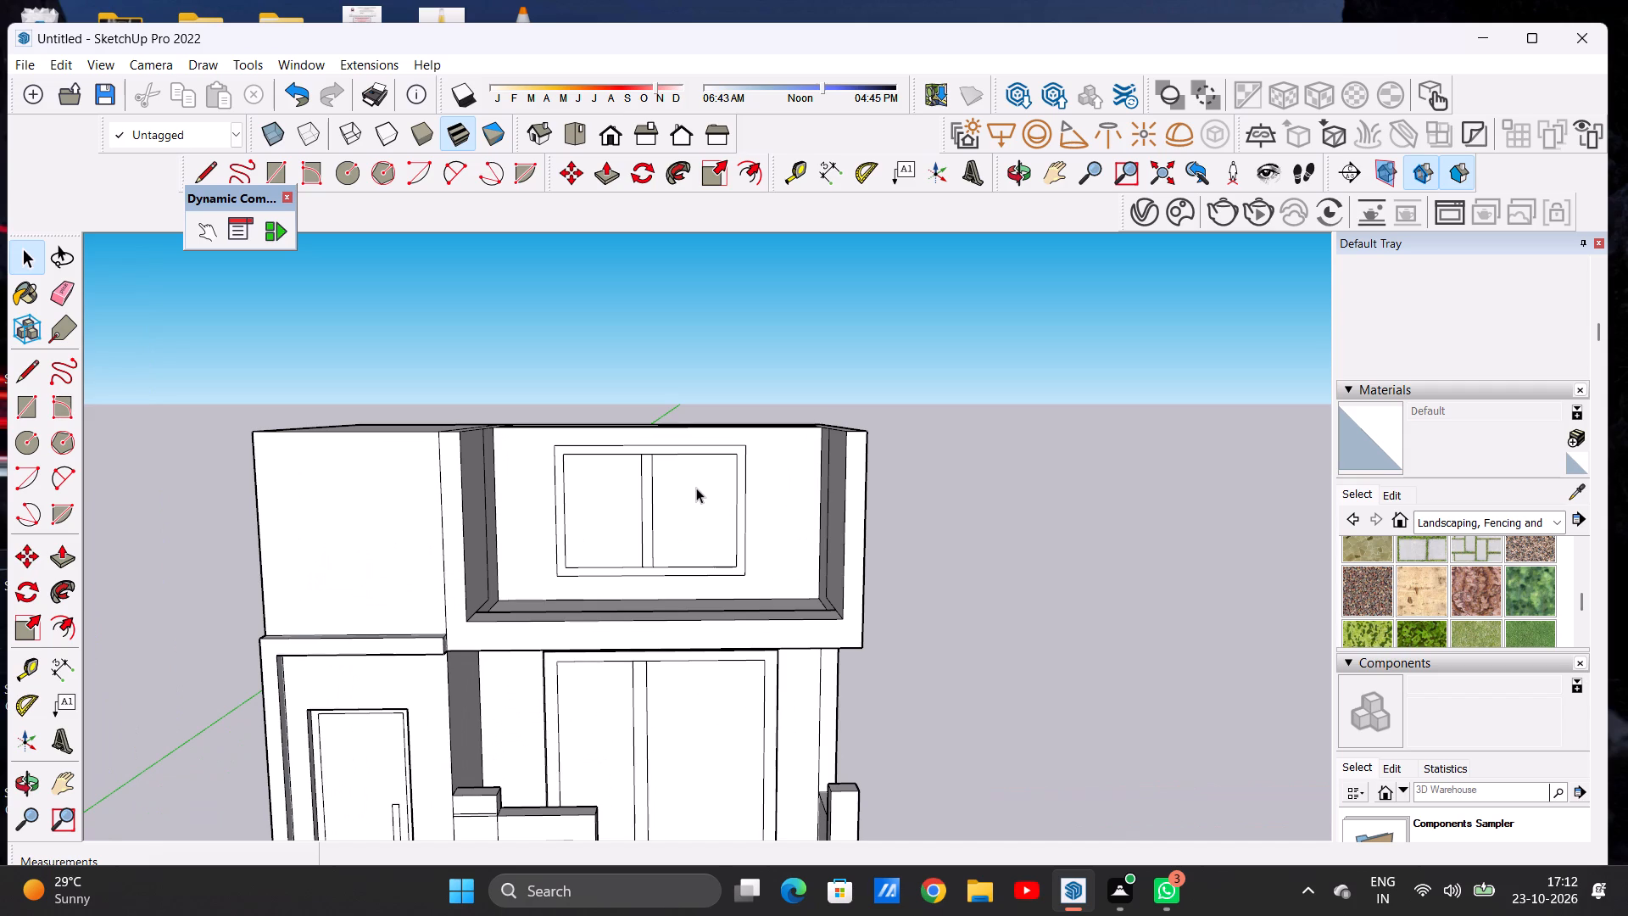
scroll(730, 423, "down", 1)
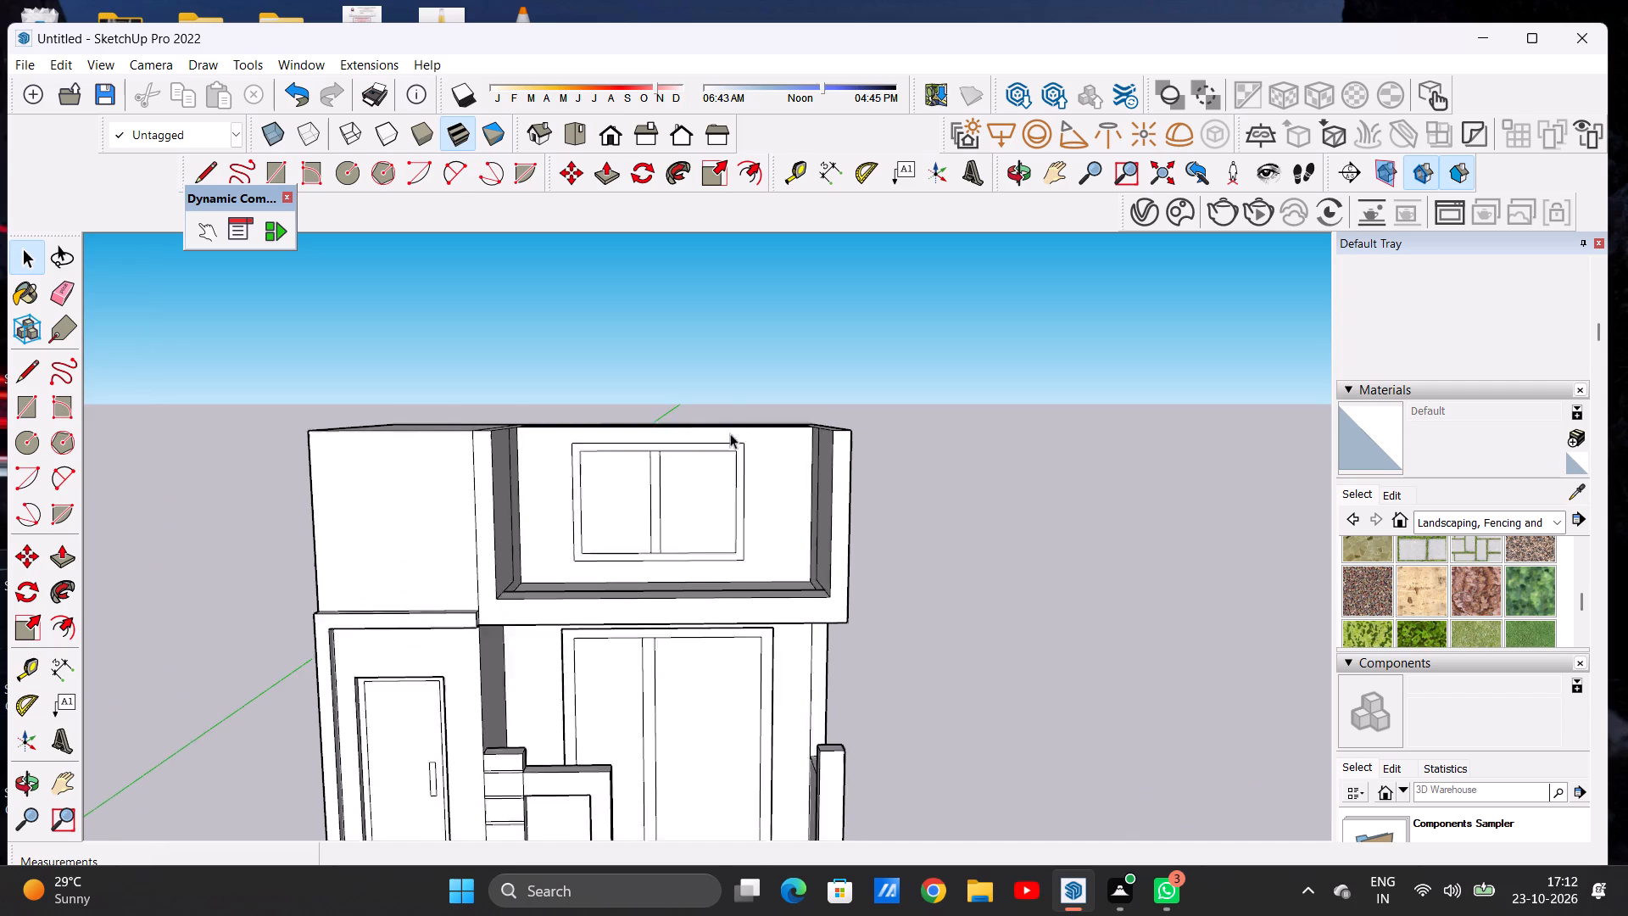
scroll(730, 433, "down", 3)
middle_click_drag(730, 486, 704, 488)
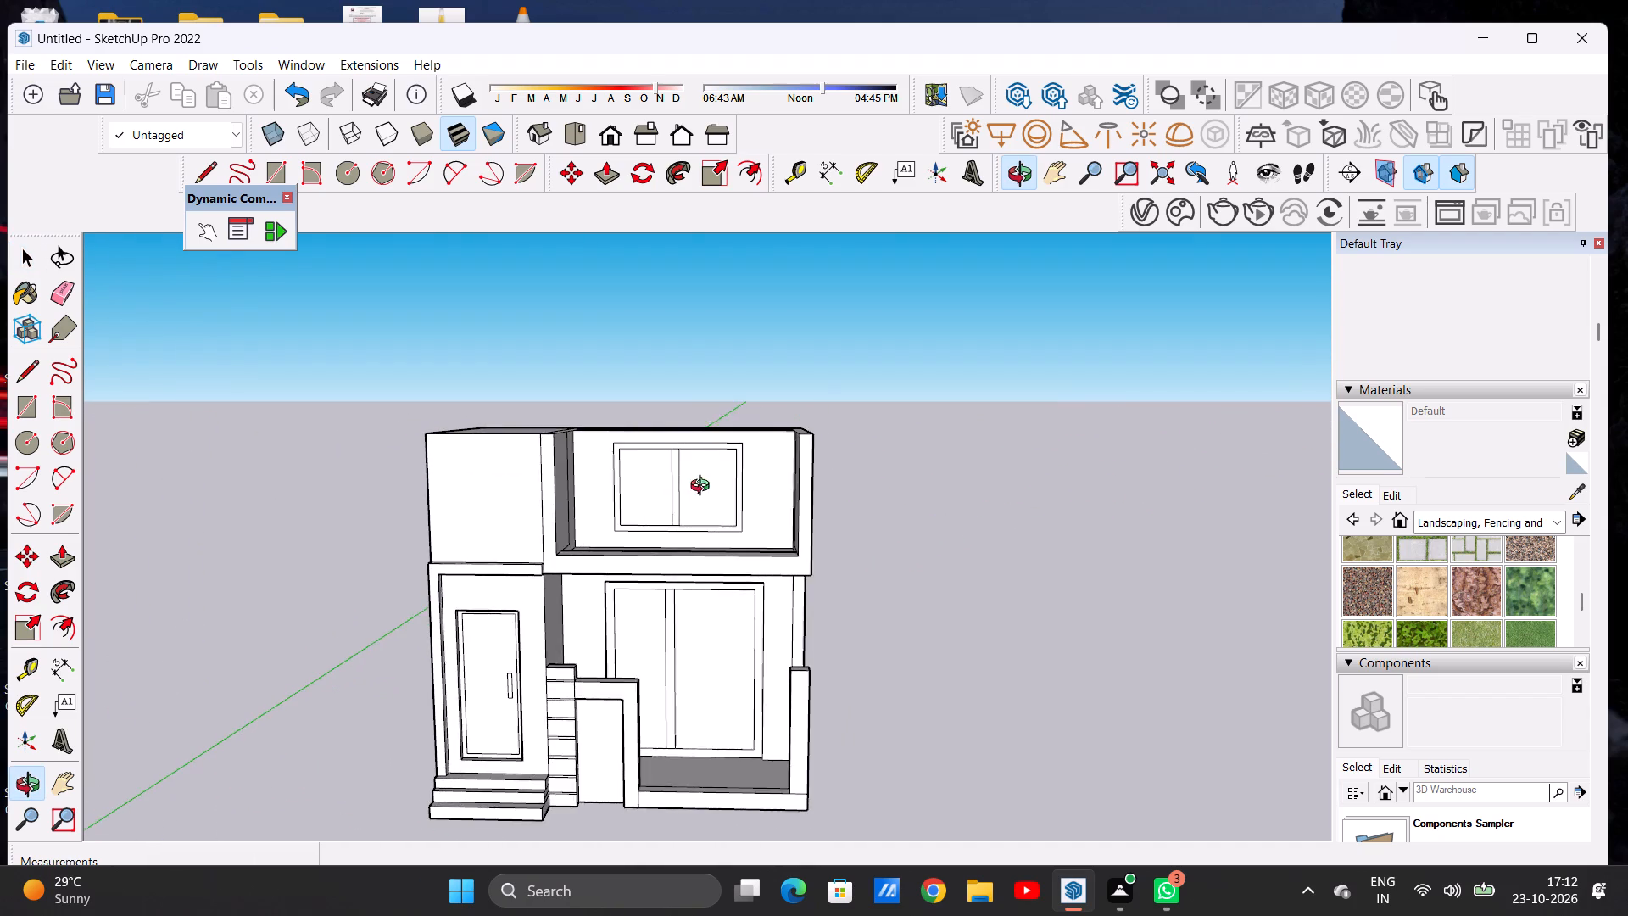
middle_click_drag(704, 488, 704, 494)
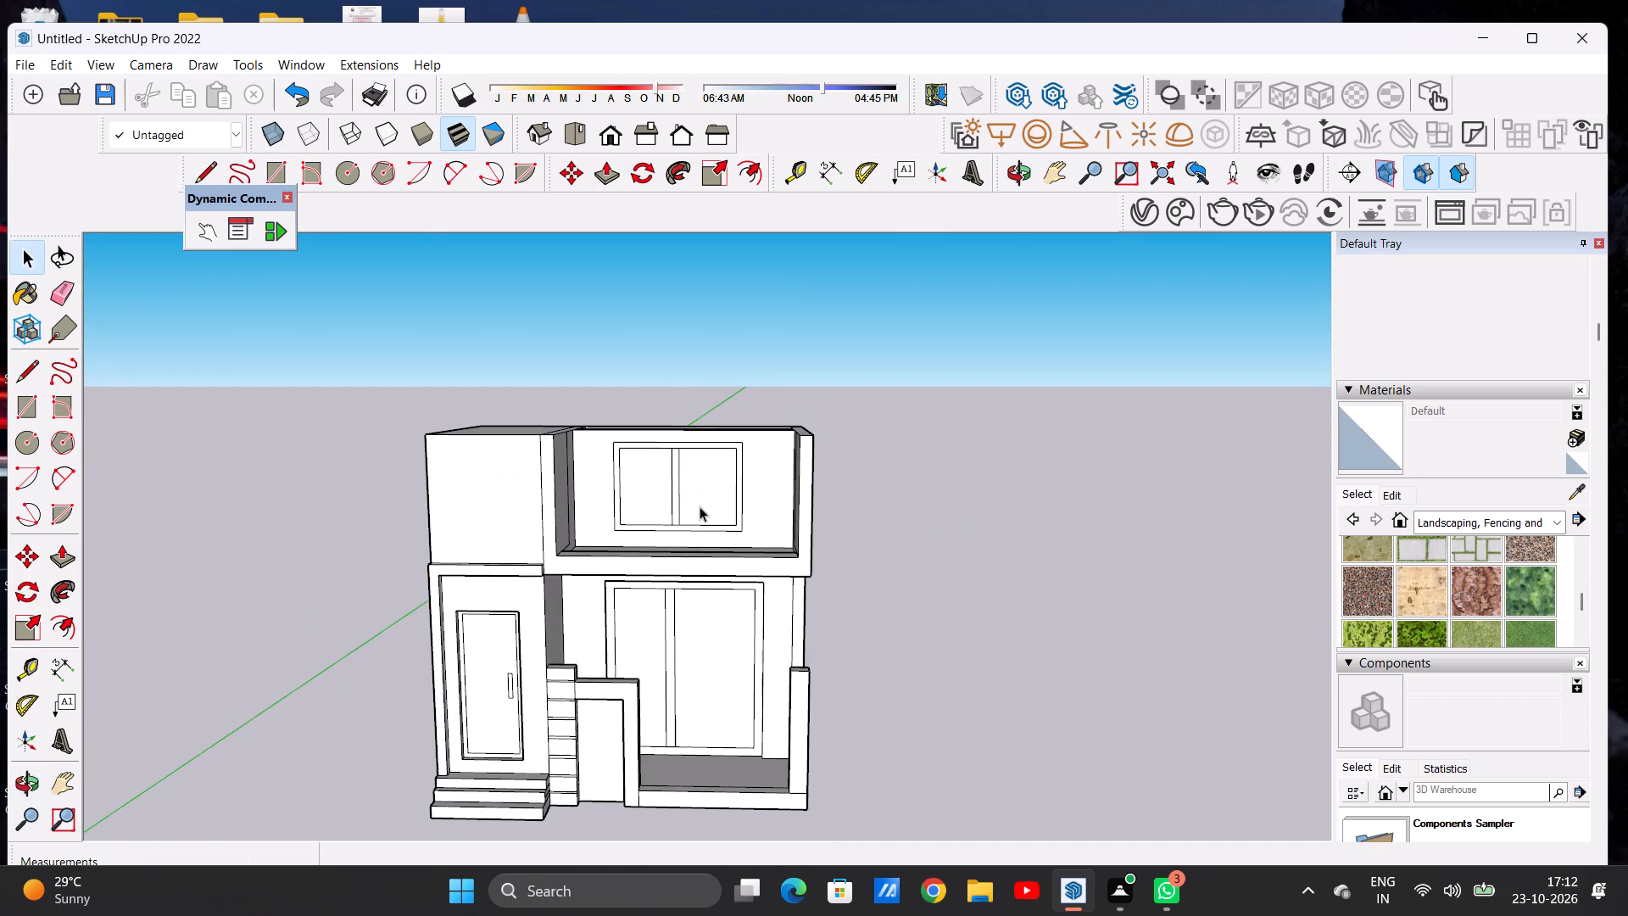
scroll(680, 486, "up", 6)
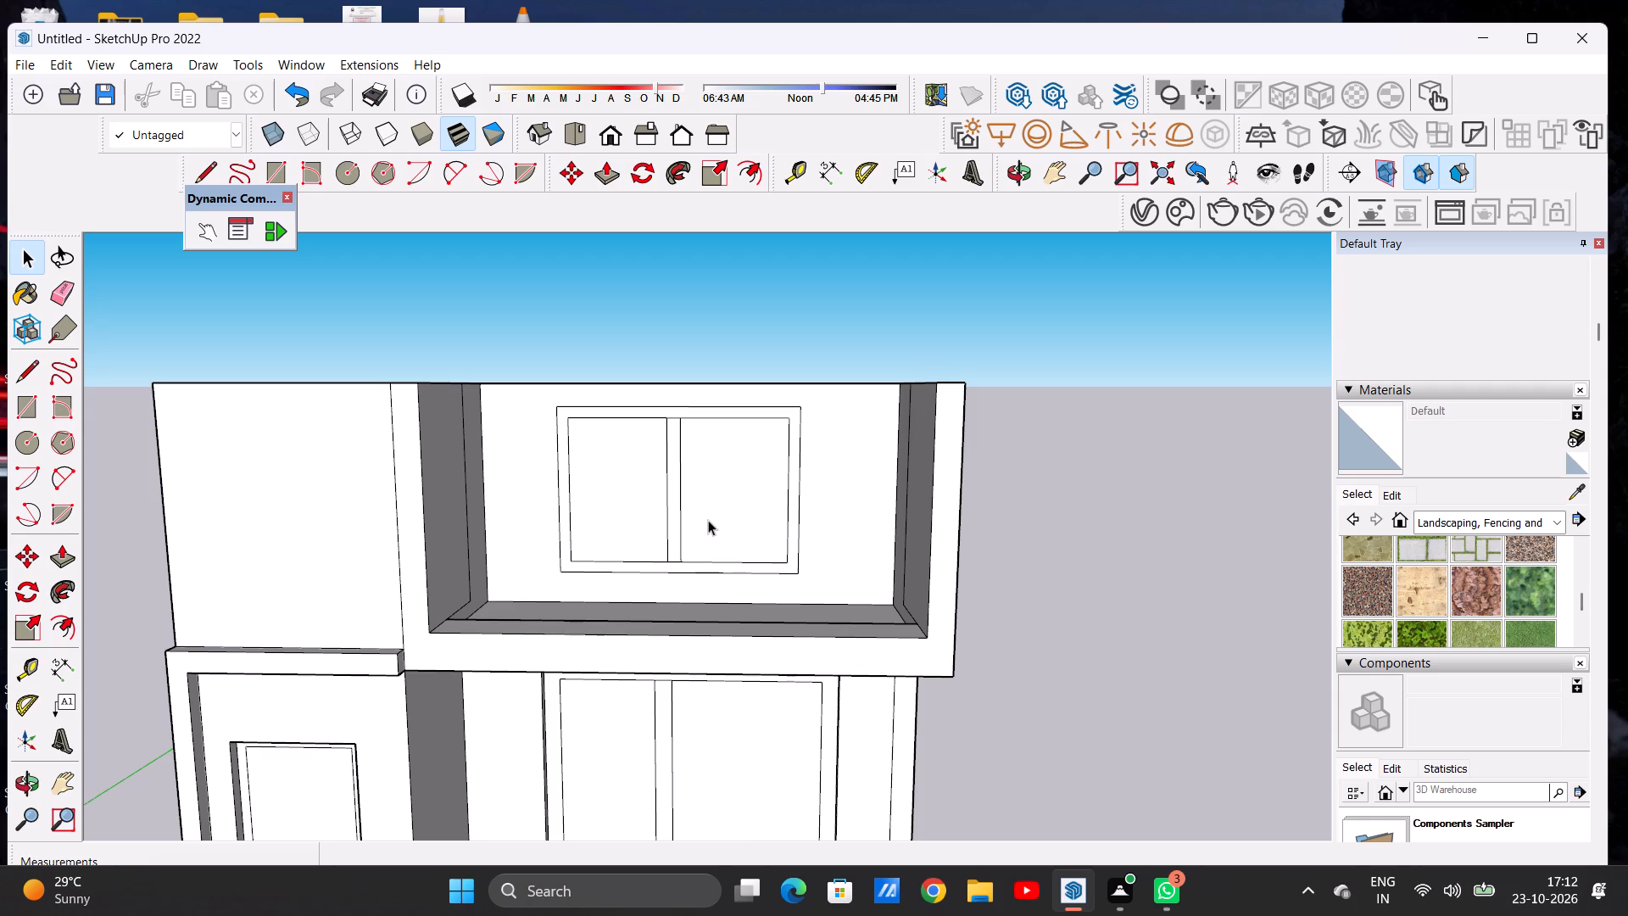
scroll(733, 522, "down", 3)
middle_click_drag(771, 589, 754, 674)
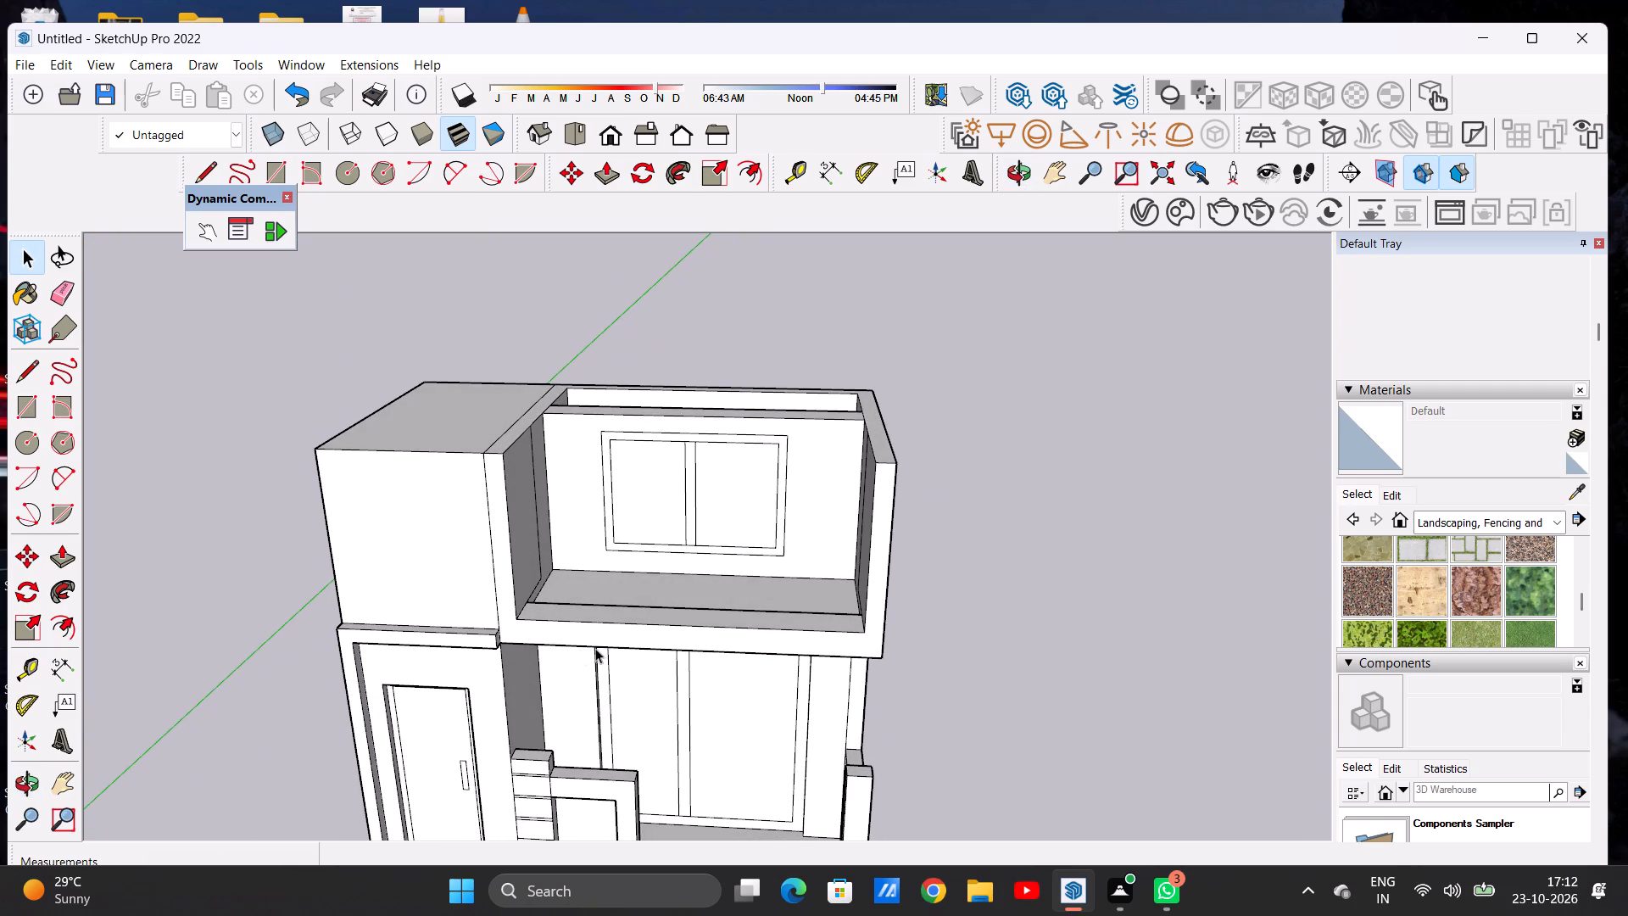
scroll(555, 622, "up", 6)
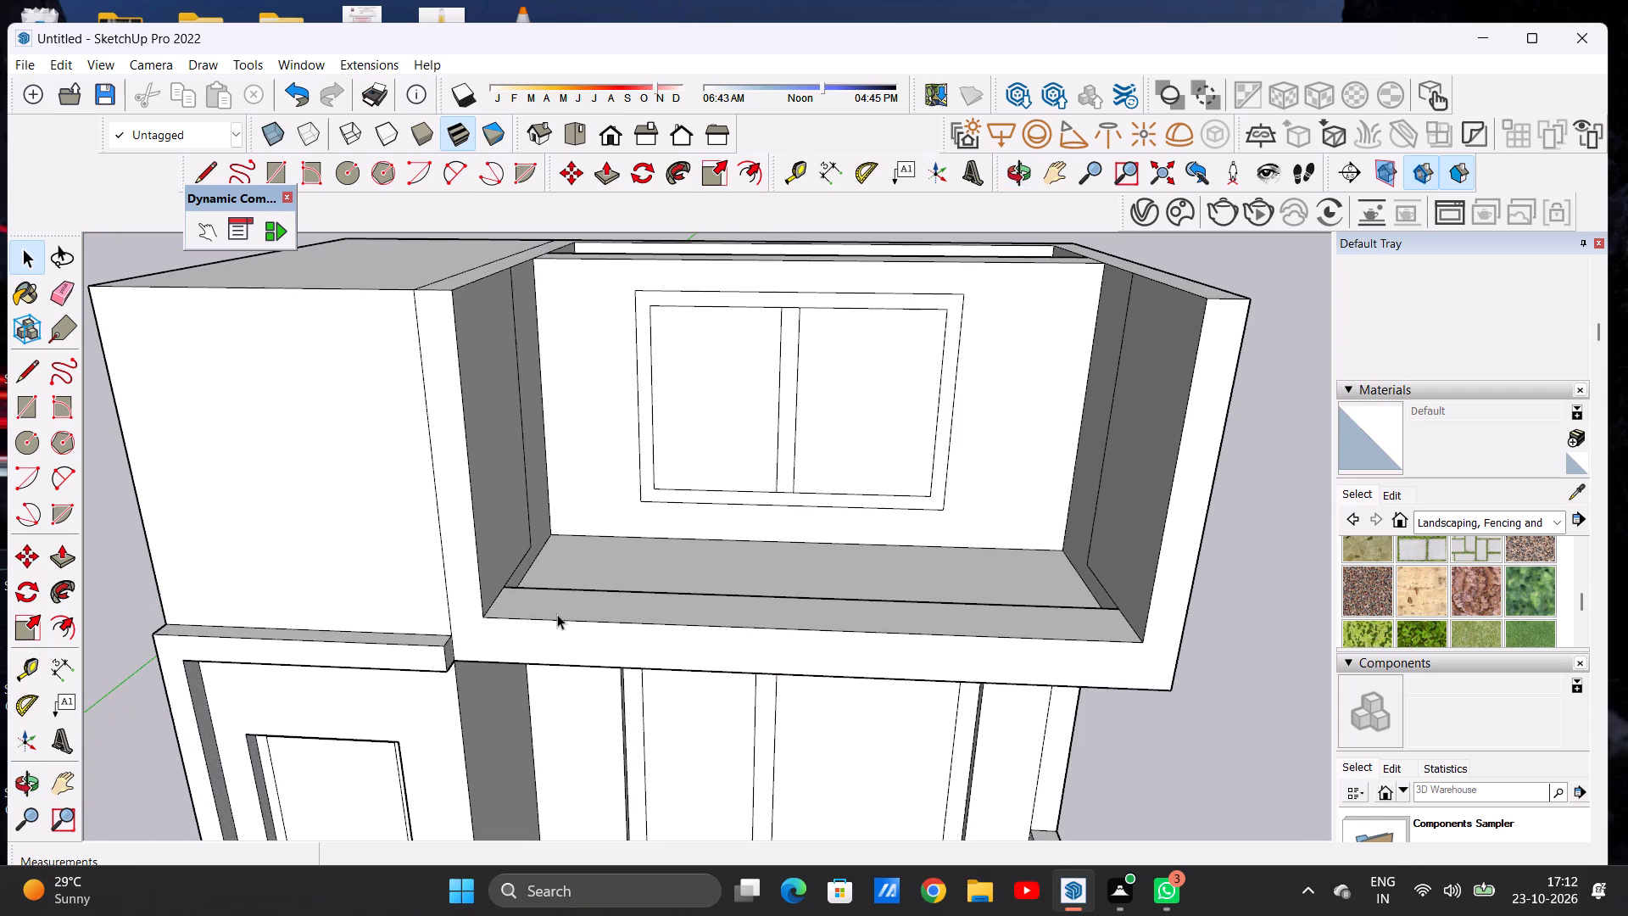
scroll(557, 614, "down", 3)
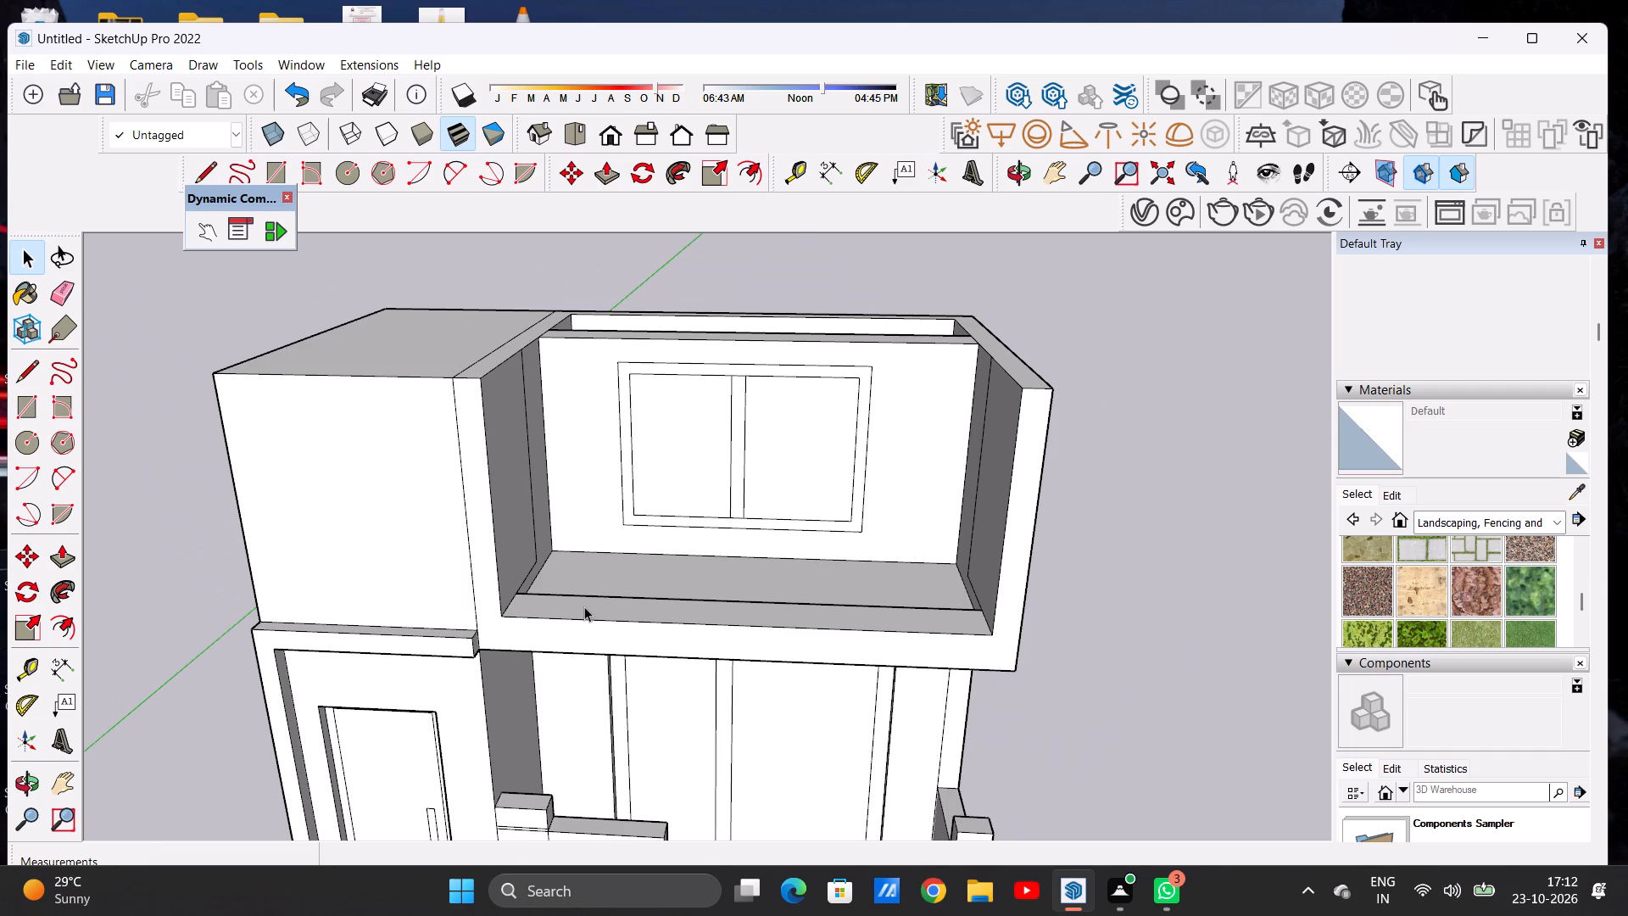
scroll(570, 595, "down", 3)
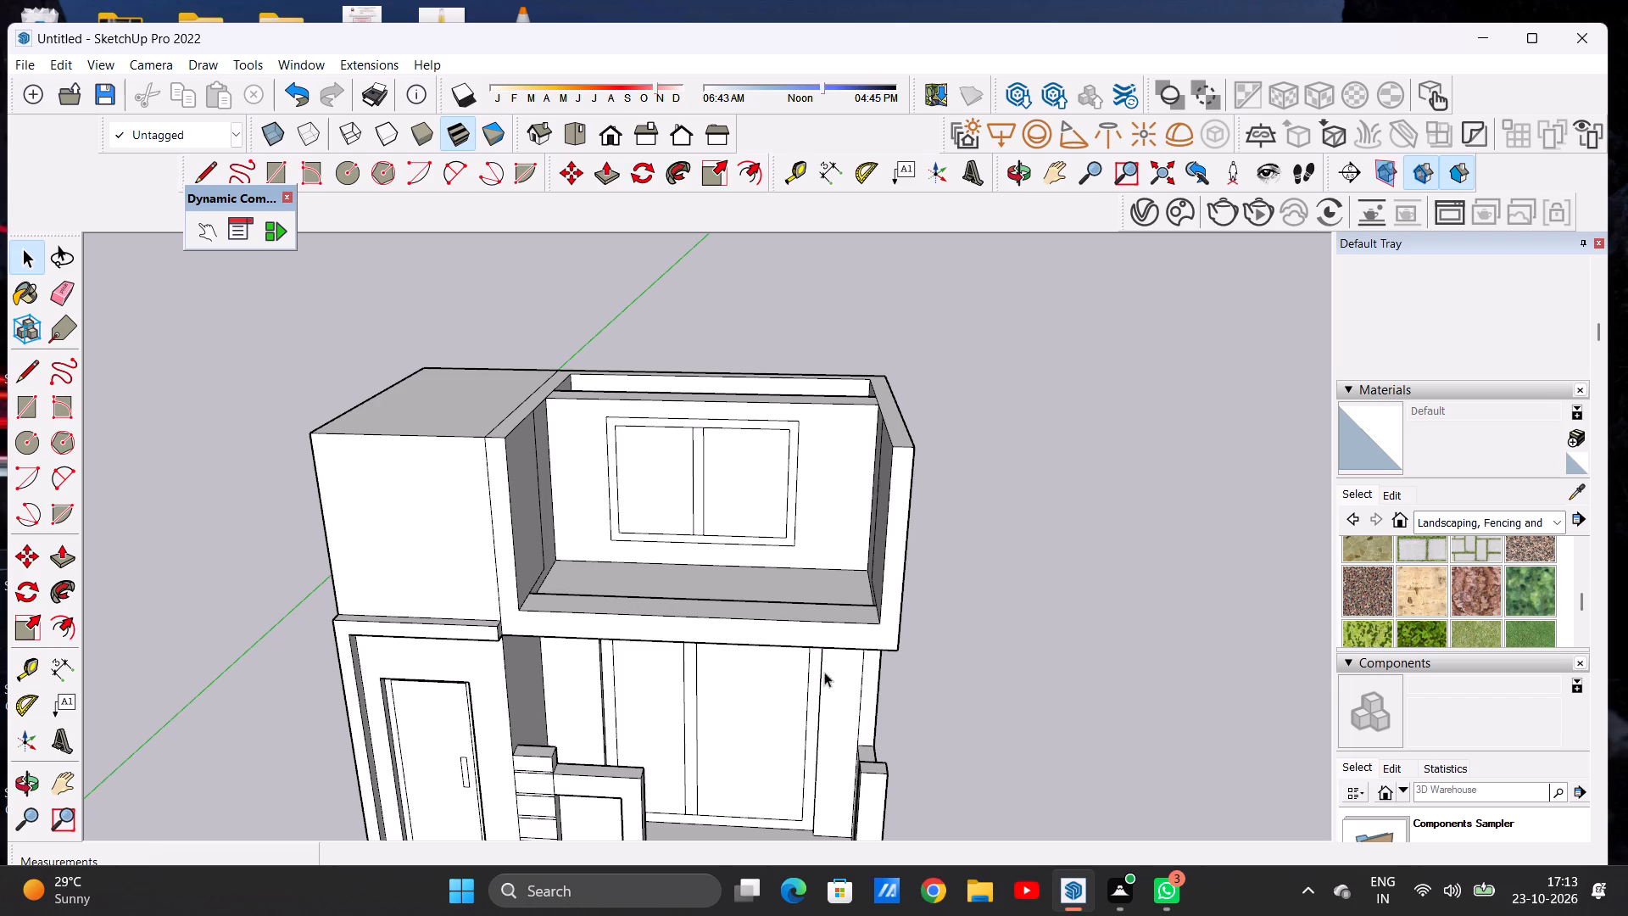
Draw a circle of about 1 11/16" radius on top of the balcony's front ledge, near the ledge's middle.
middle_click_drag(845, 598, 837, 664)
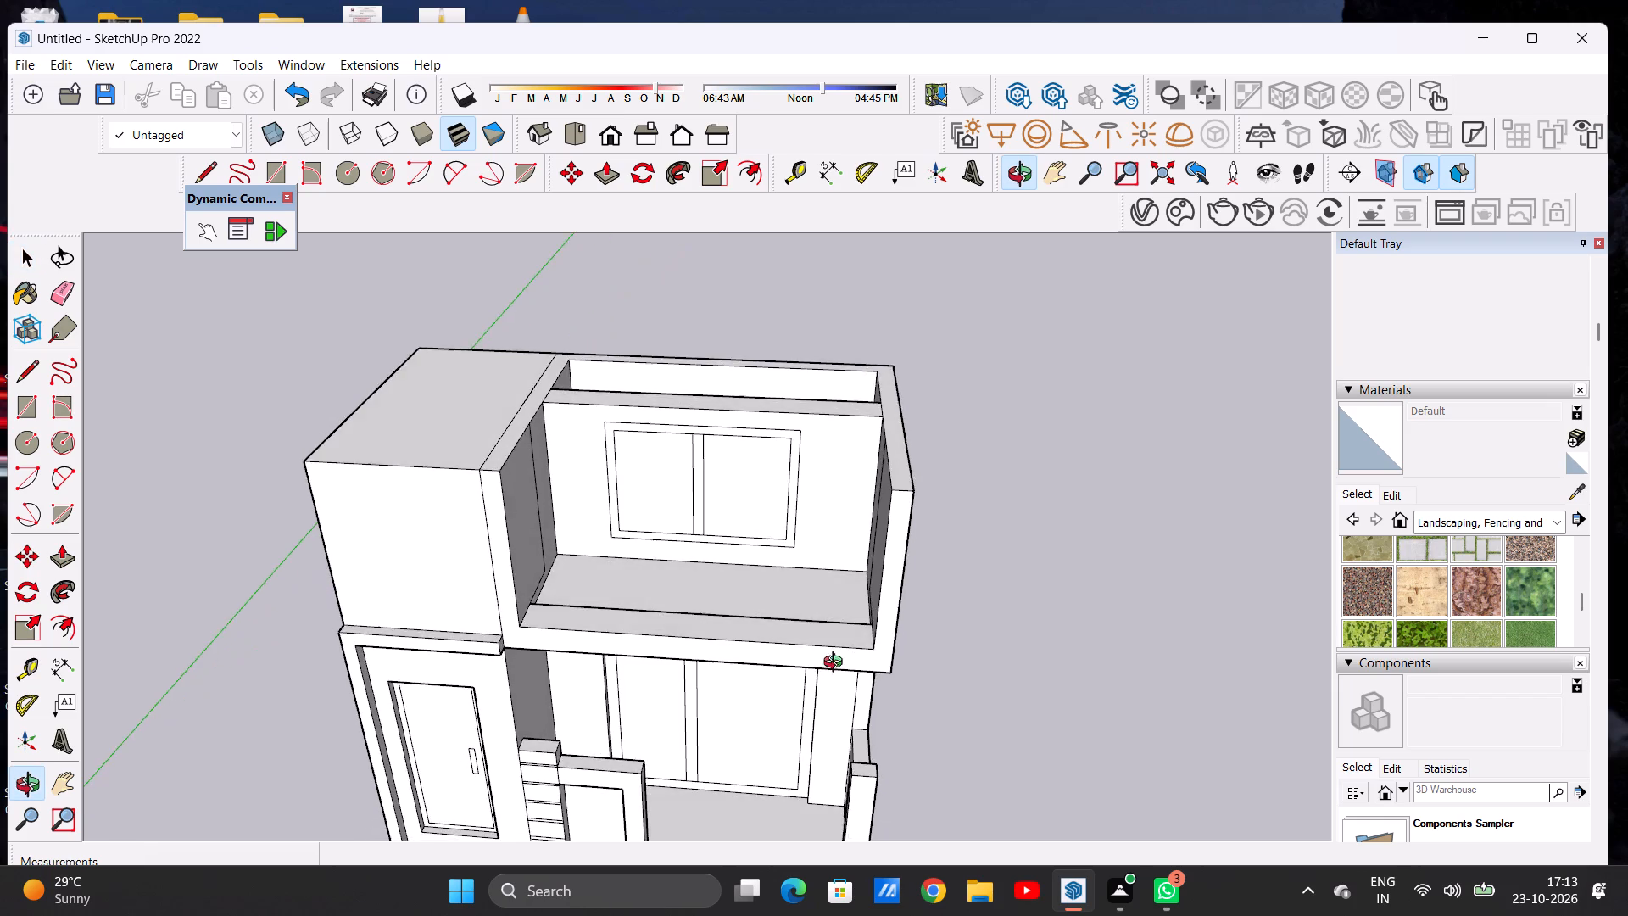
middle_click_drag(837, 664, 837, 701)
scroll(863, 652, "up", 2)
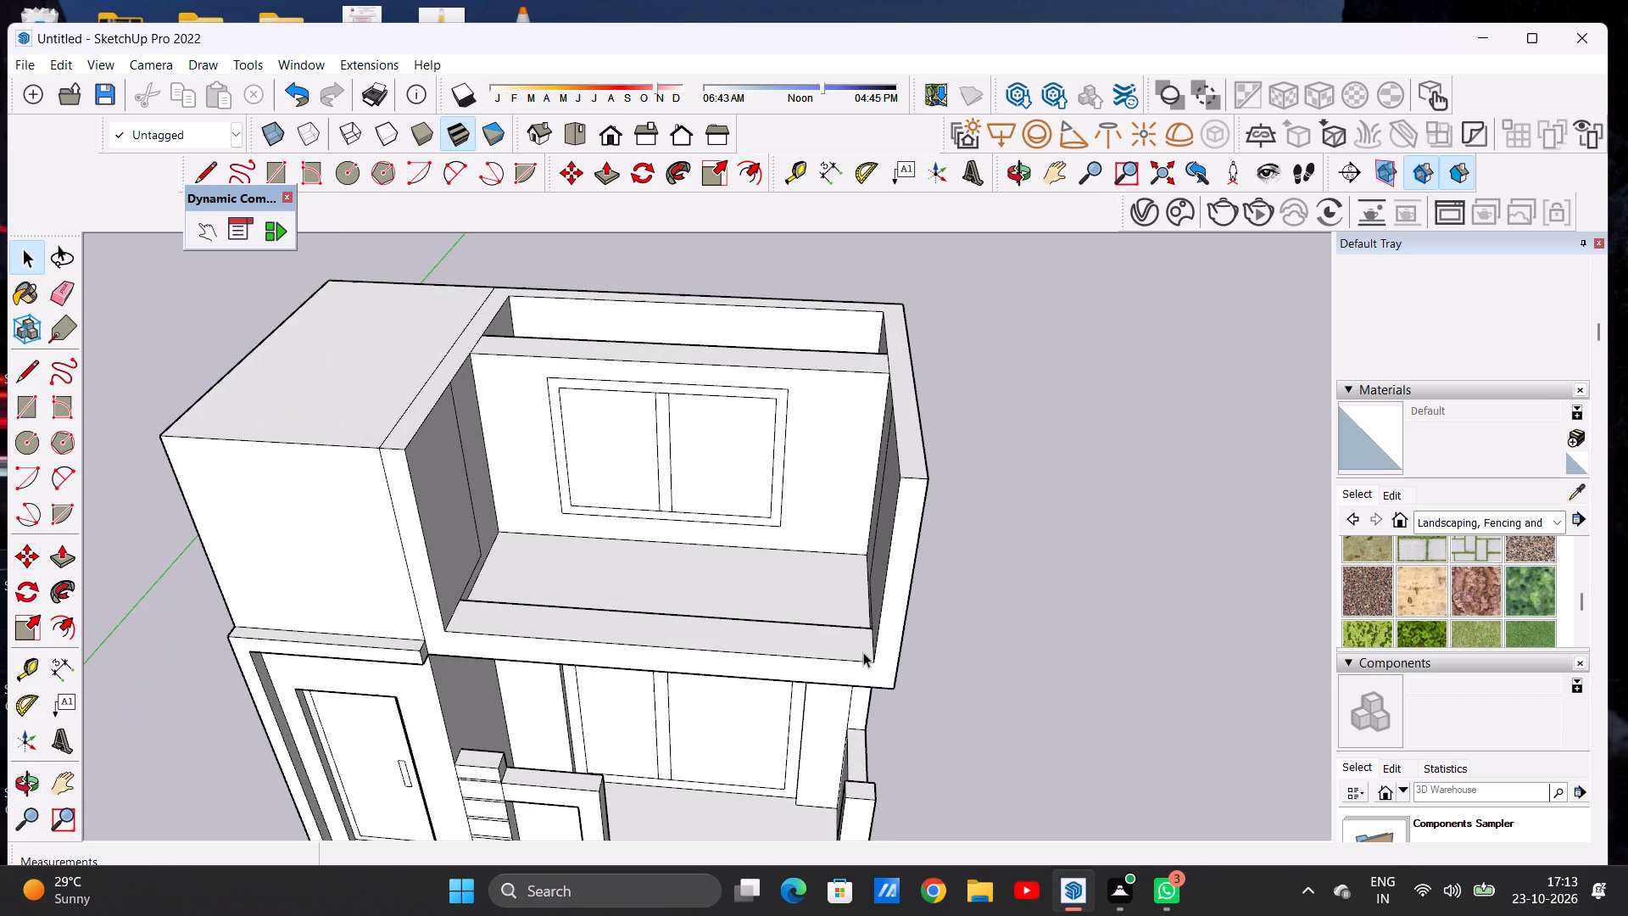
key("c")
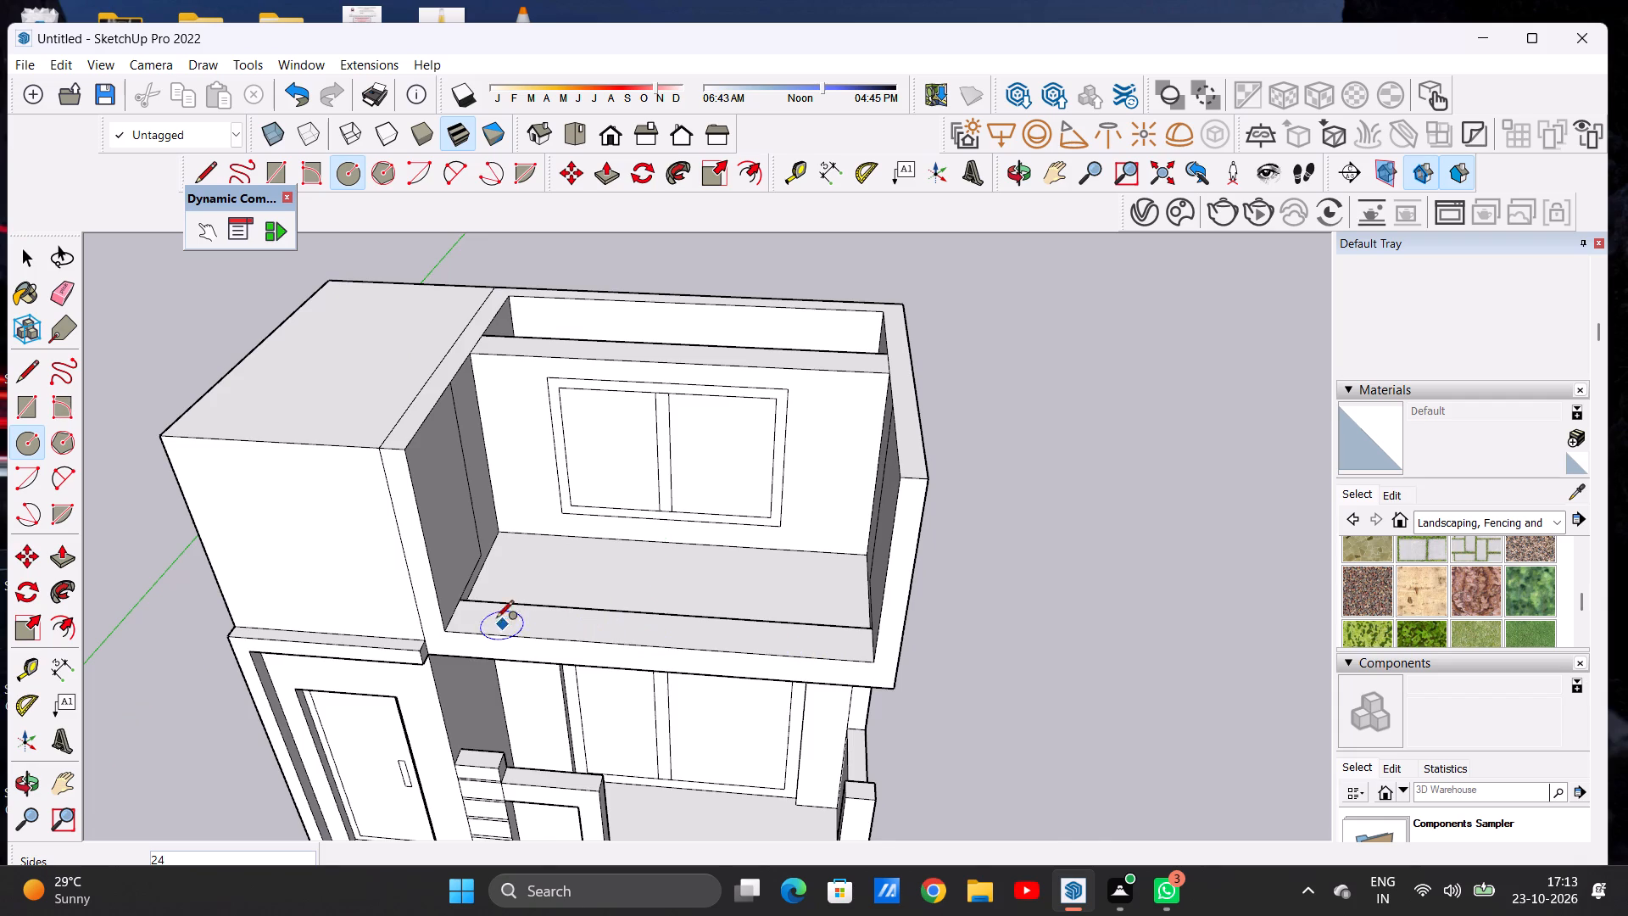
scroll(490, 610, "up", 6)
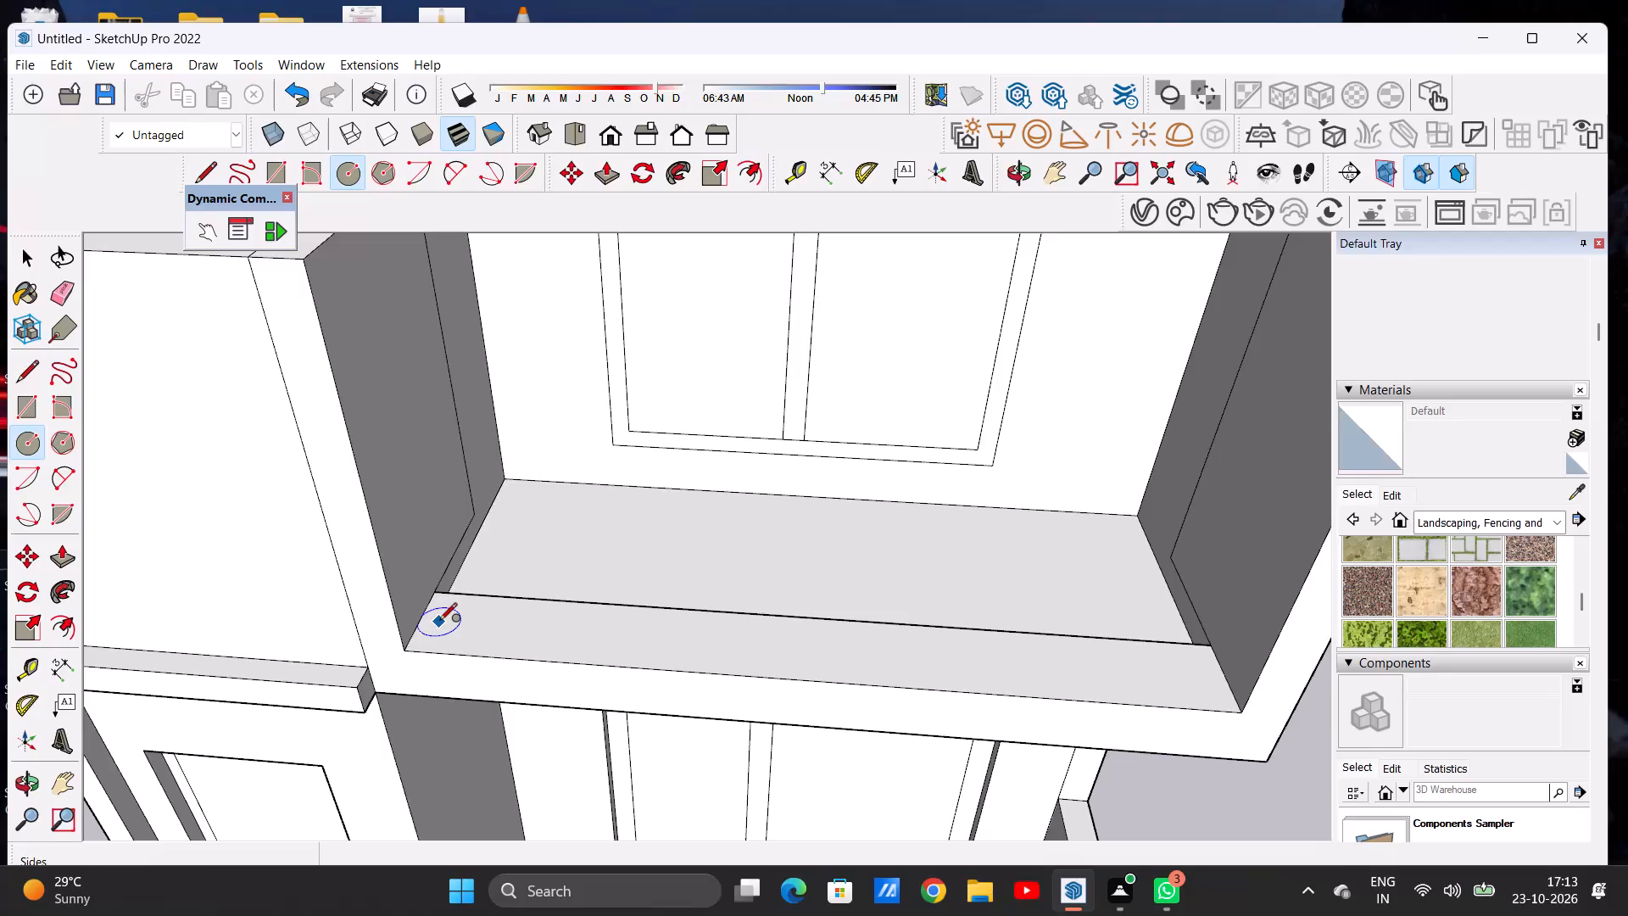
scroll(466, 623, "down", 6)
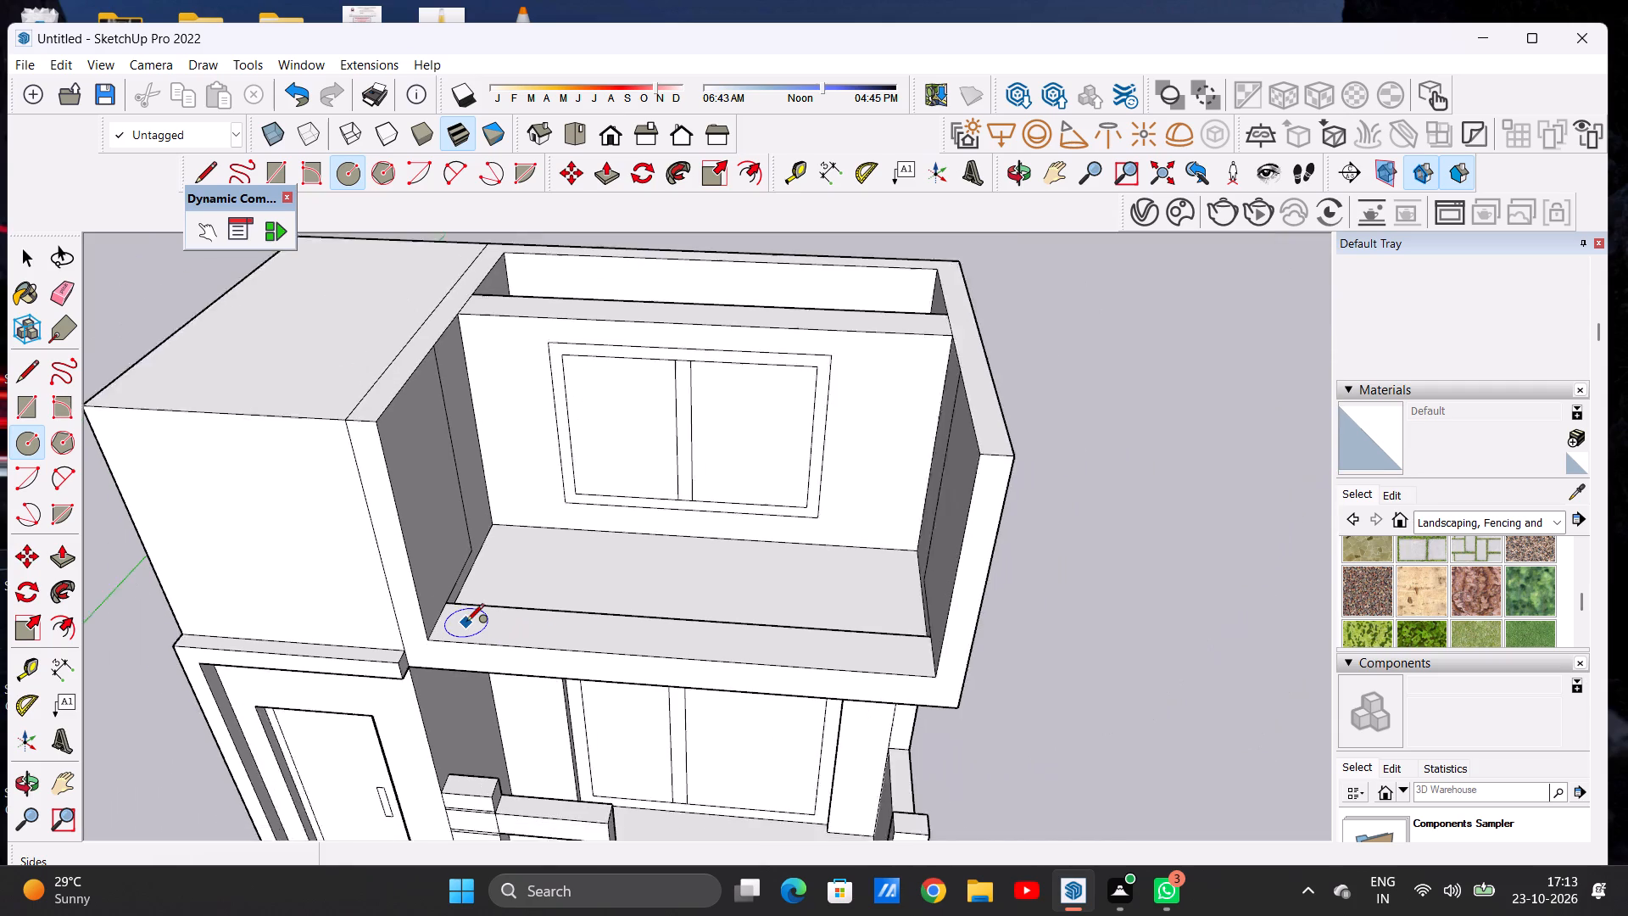
scroll(552, 632, "up", 7)
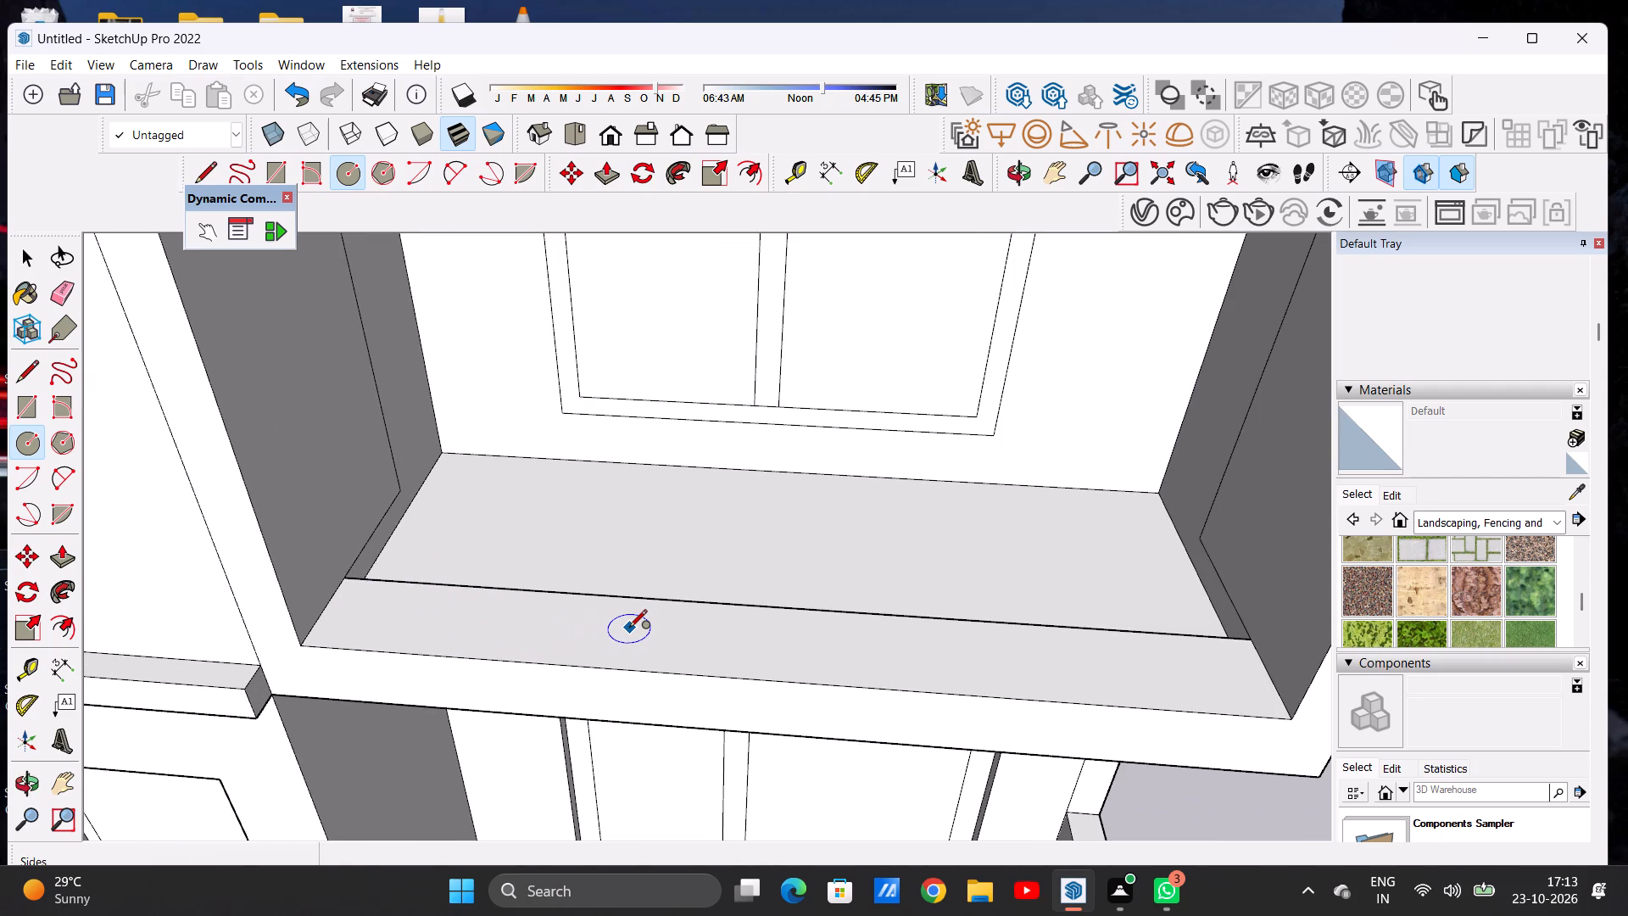
left_click(629, 628)
scroll(630, 628, "up", 3)
scroll(630, 628, "down", 1)
scroll(630, 628, "up", 2)
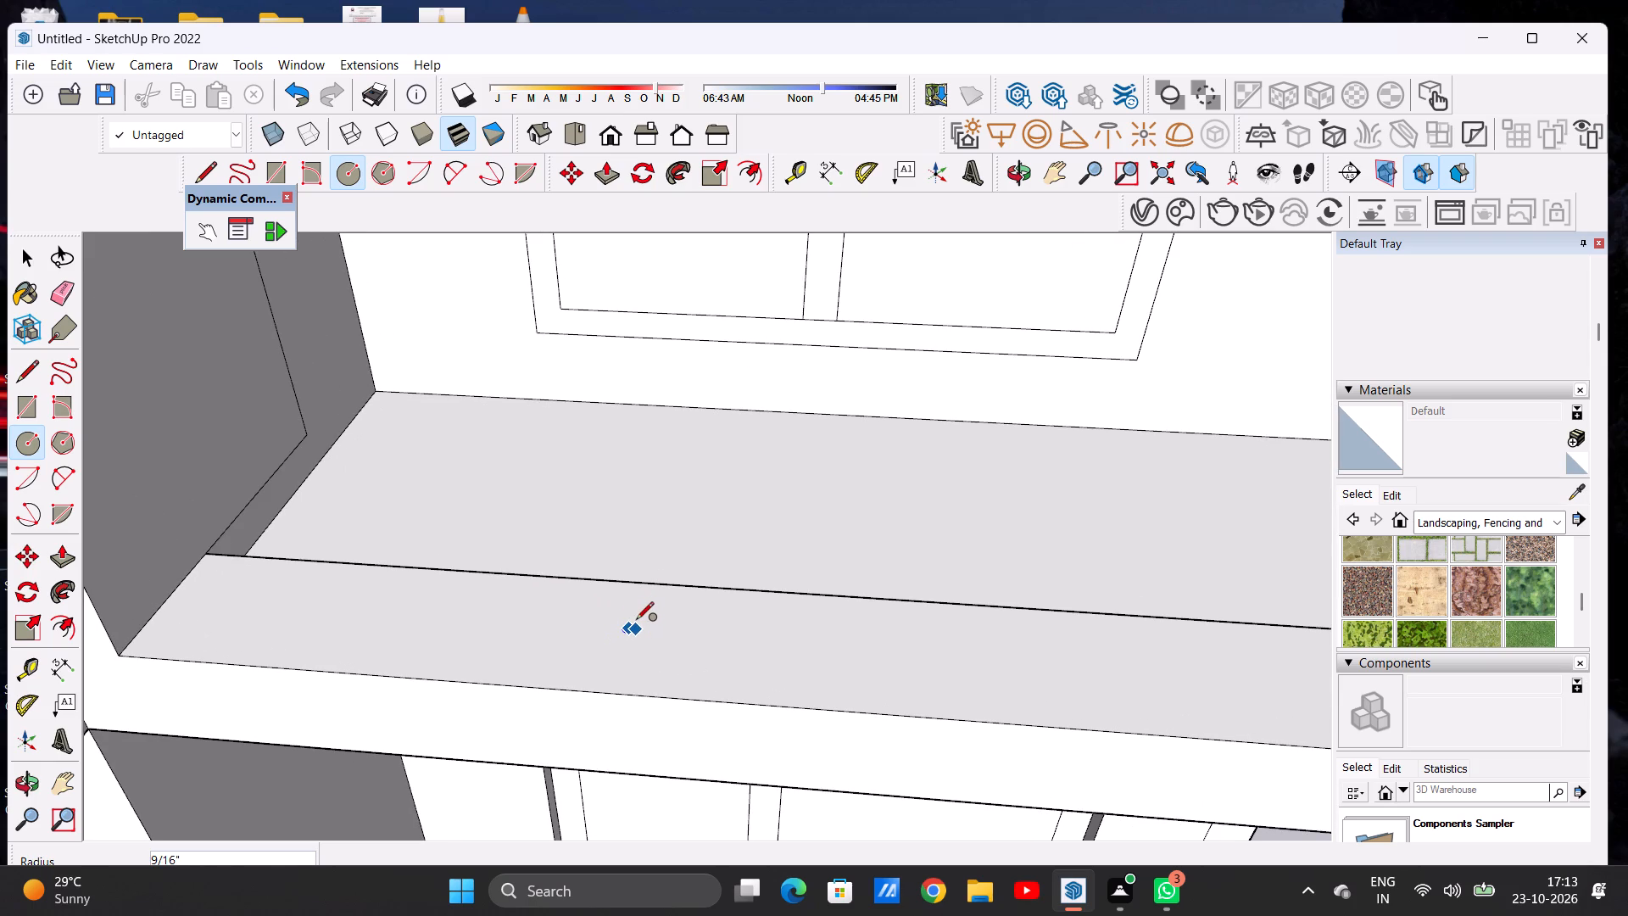
left_click(638, 617)
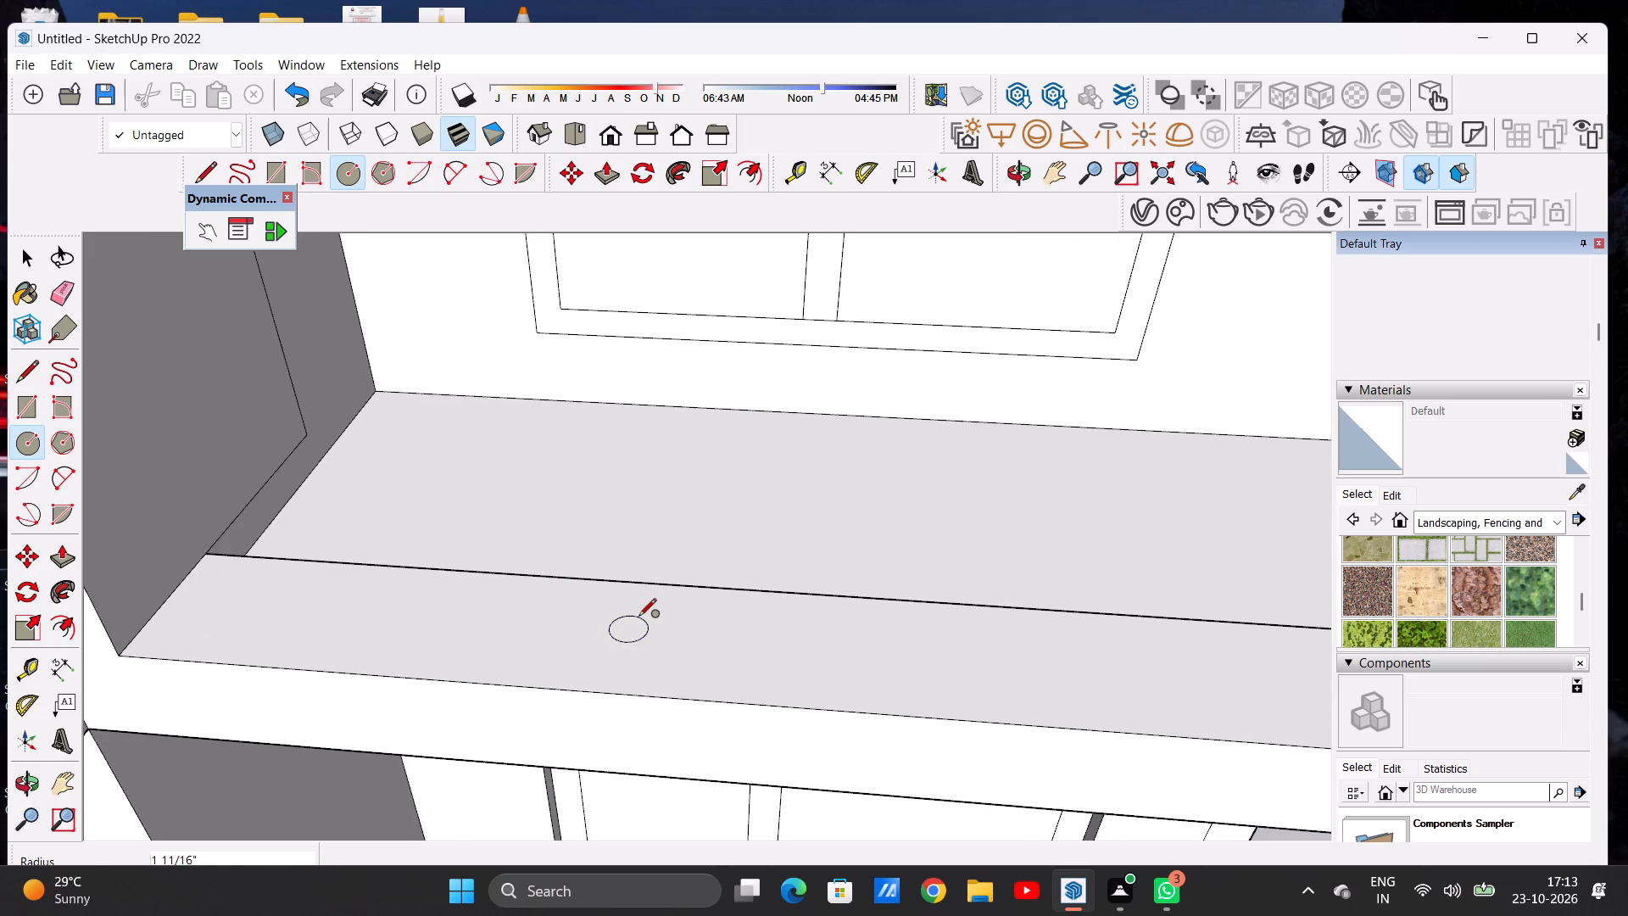
key("space")
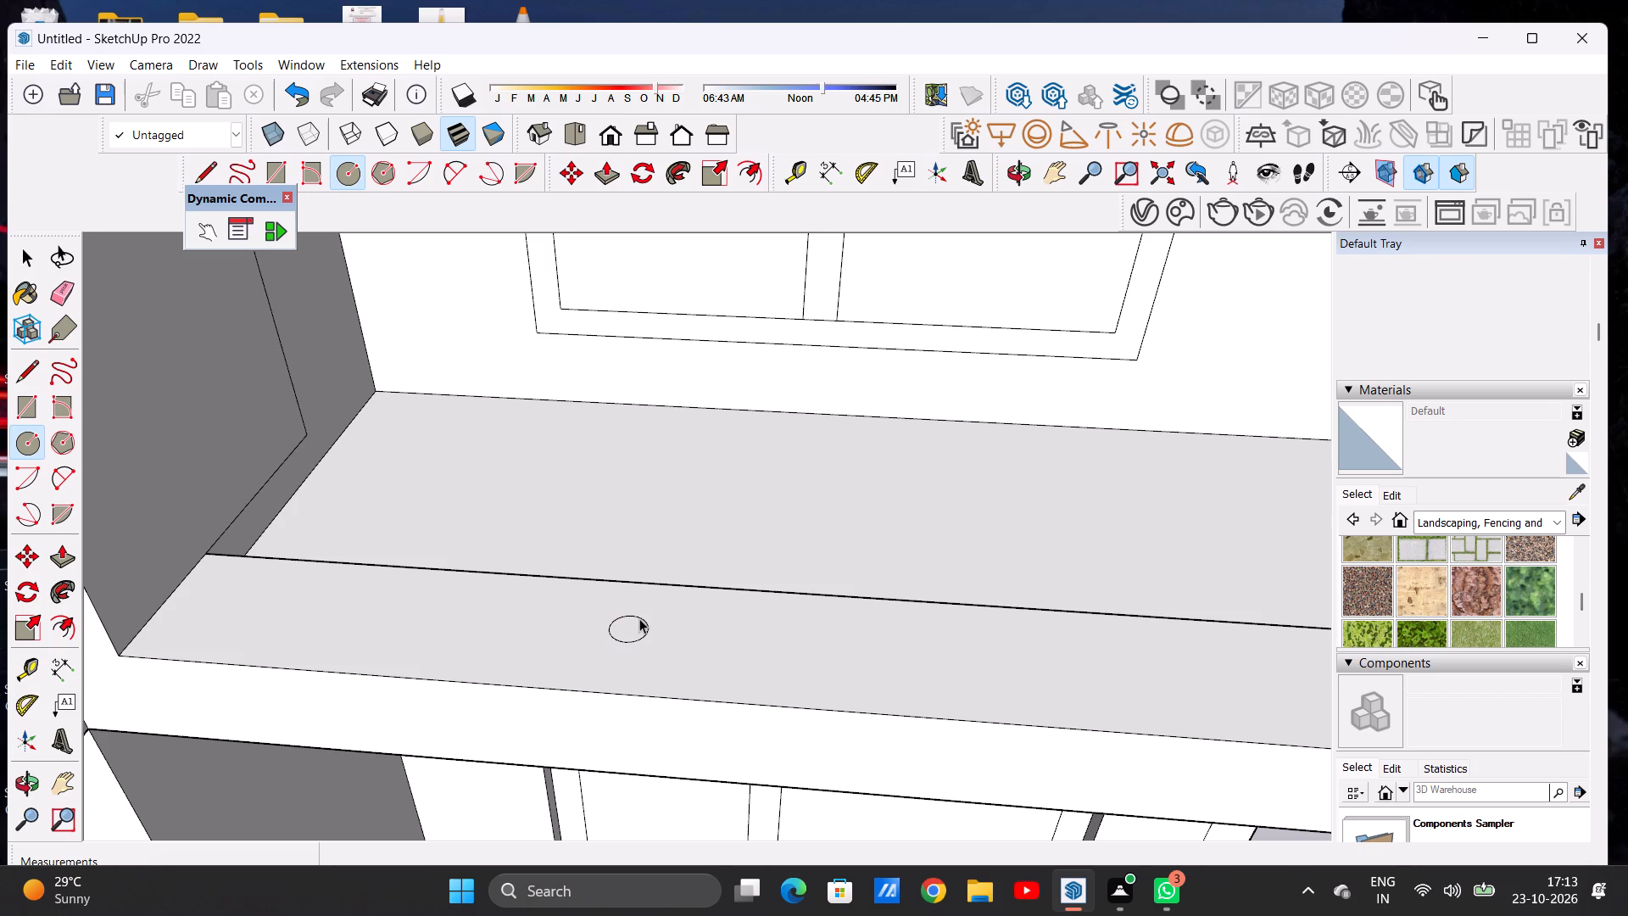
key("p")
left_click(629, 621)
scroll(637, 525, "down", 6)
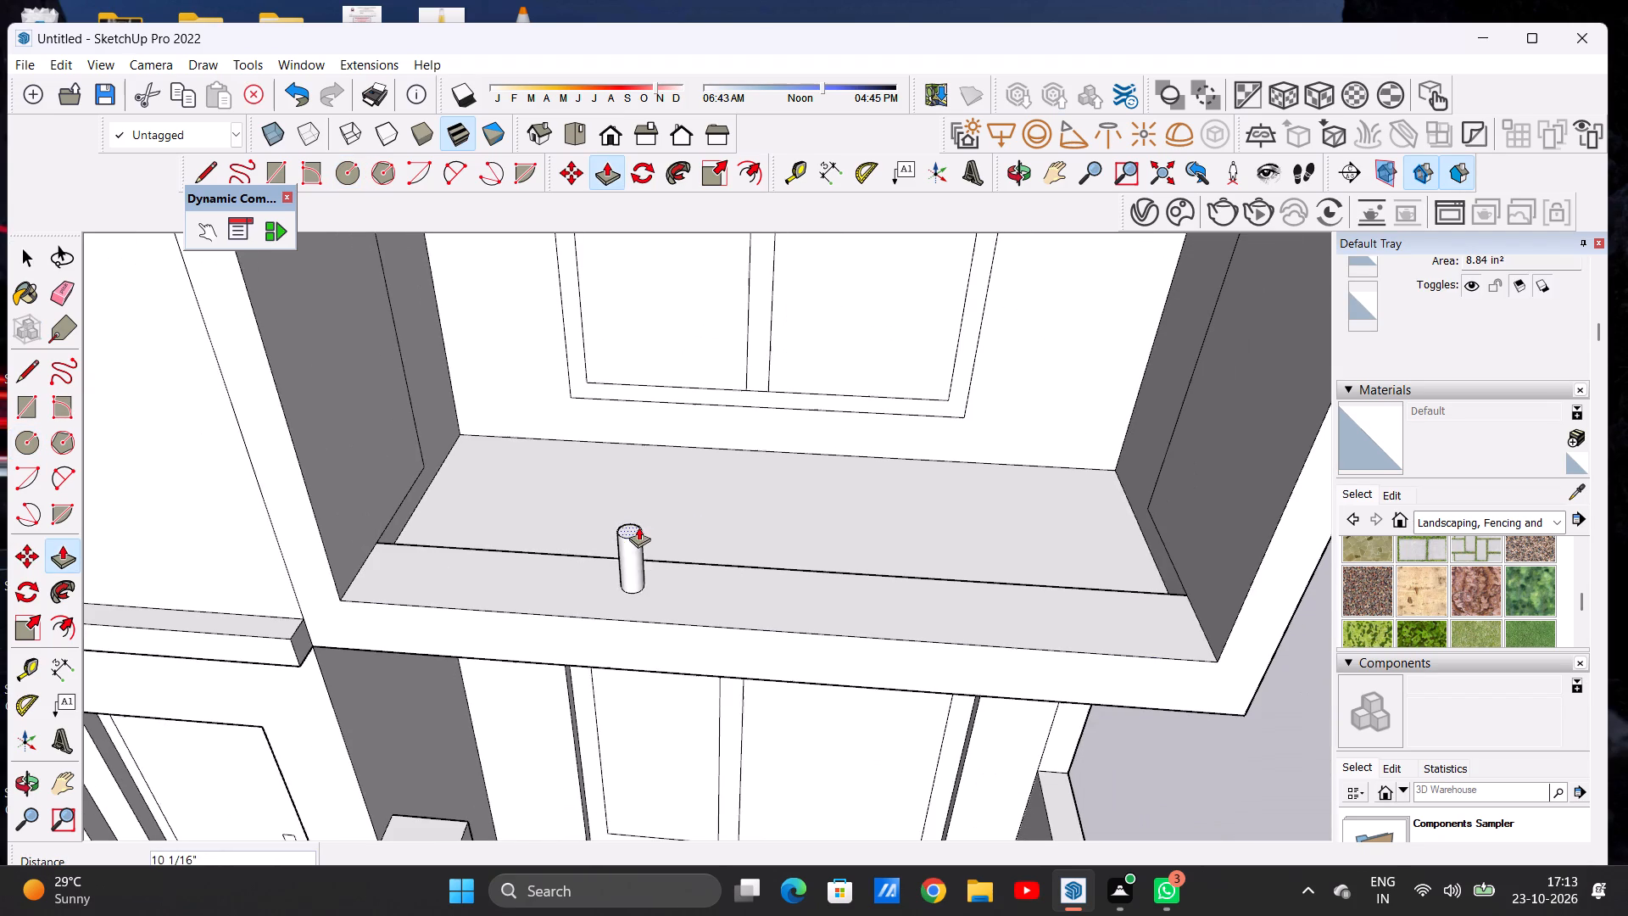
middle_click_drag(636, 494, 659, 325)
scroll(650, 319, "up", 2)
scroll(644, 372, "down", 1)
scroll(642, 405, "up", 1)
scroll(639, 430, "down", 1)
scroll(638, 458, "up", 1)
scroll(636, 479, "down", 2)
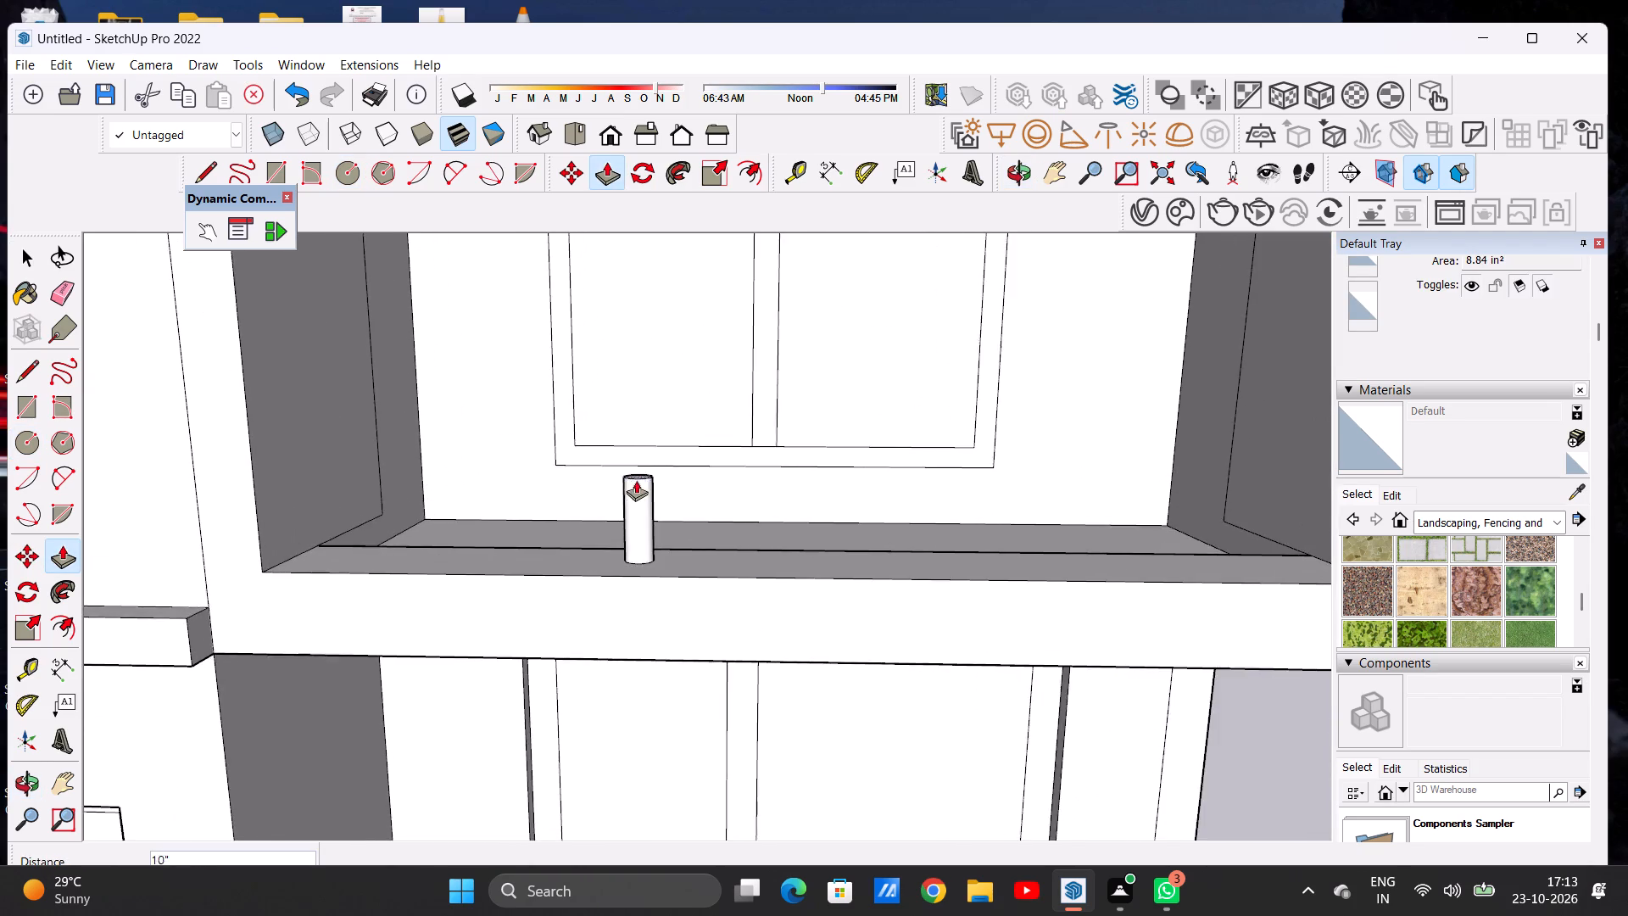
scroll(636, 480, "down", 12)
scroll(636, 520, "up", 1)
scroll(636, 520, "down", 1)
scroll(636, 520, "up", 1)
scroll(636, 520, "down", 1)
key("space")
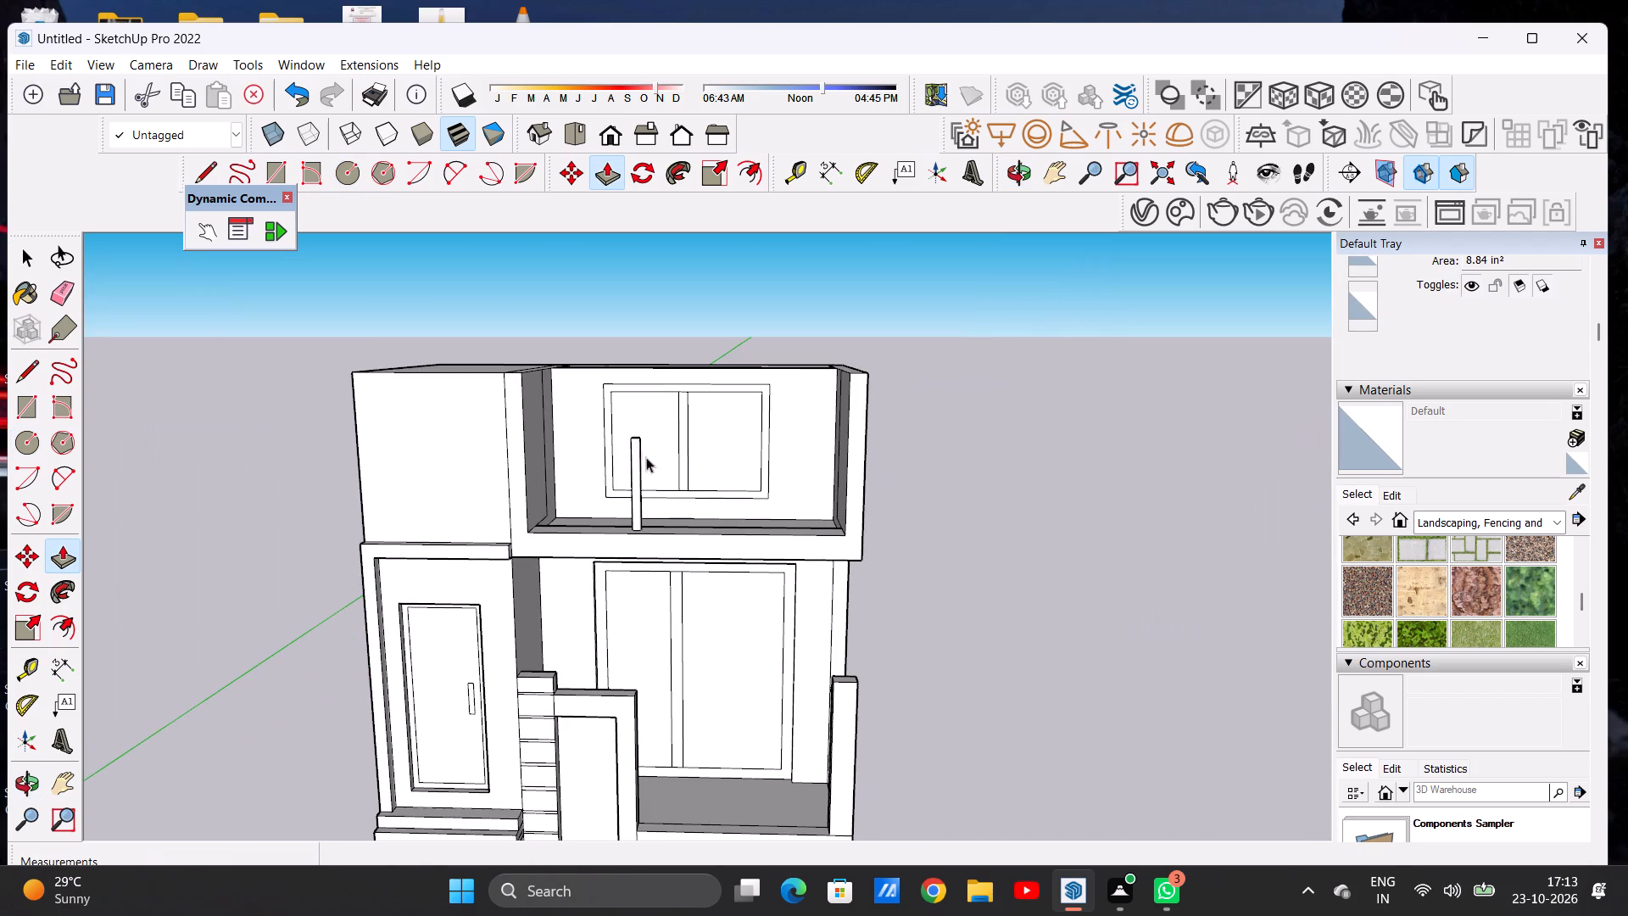
Copy the circle about 3' 8 3/8" along the balcony's front ledge.
scroll(644, 485, "up", 8)
middle_click_drag(661, 535, 672, 821)
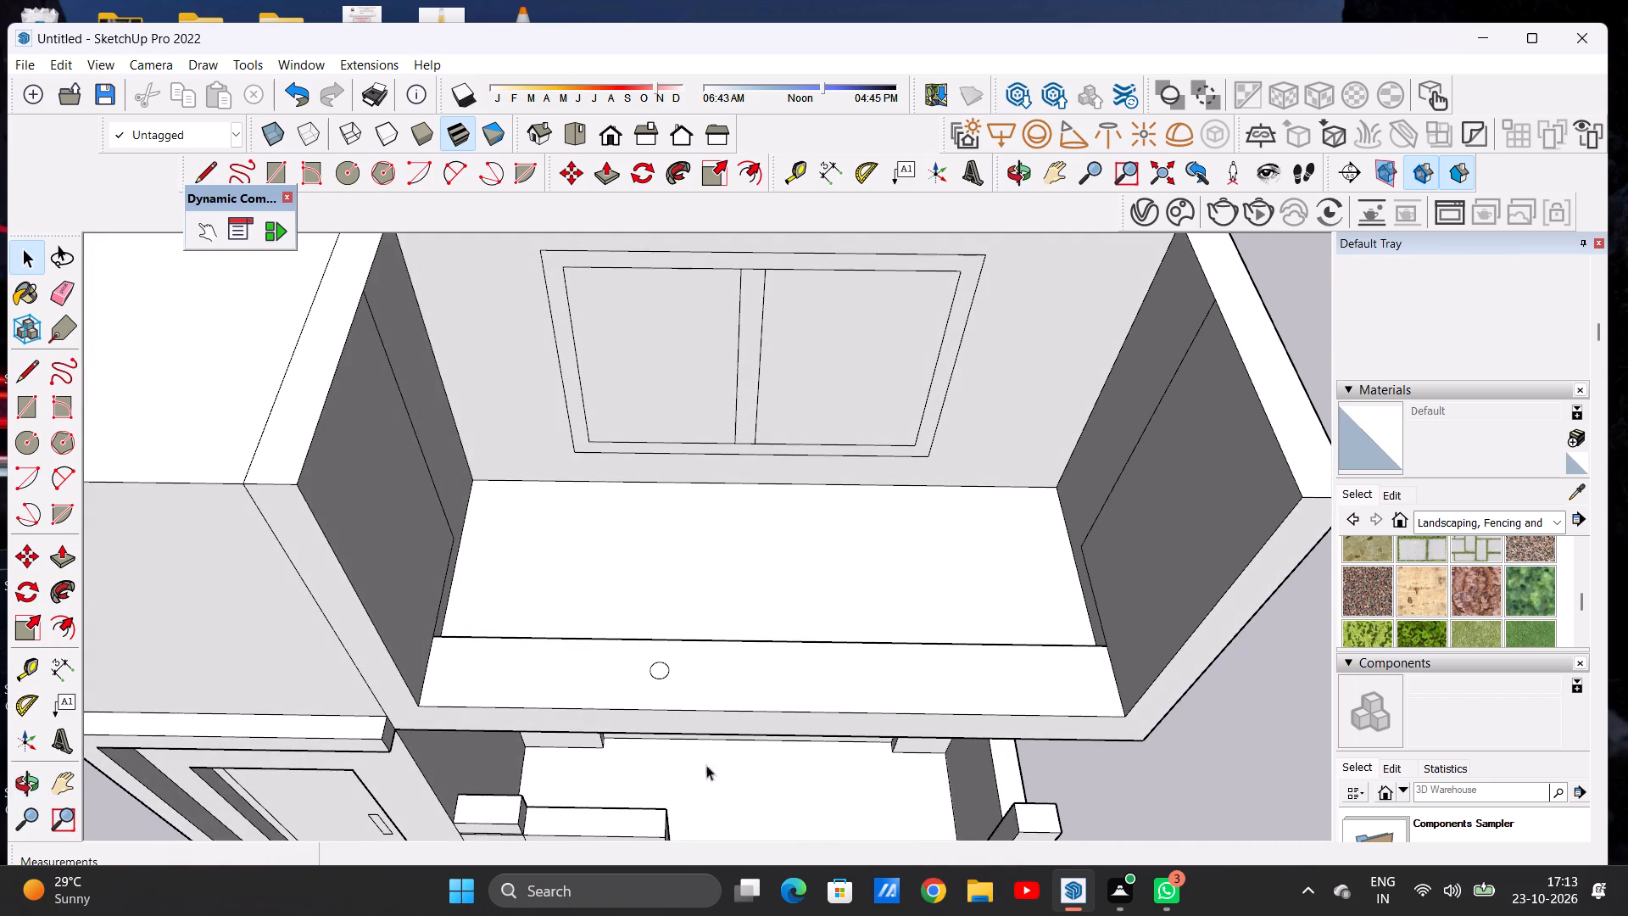
scroll(407, 656, "down", 7)
scroll(696, 664, "up", 8)
scroll(236, 659, "up", 4)
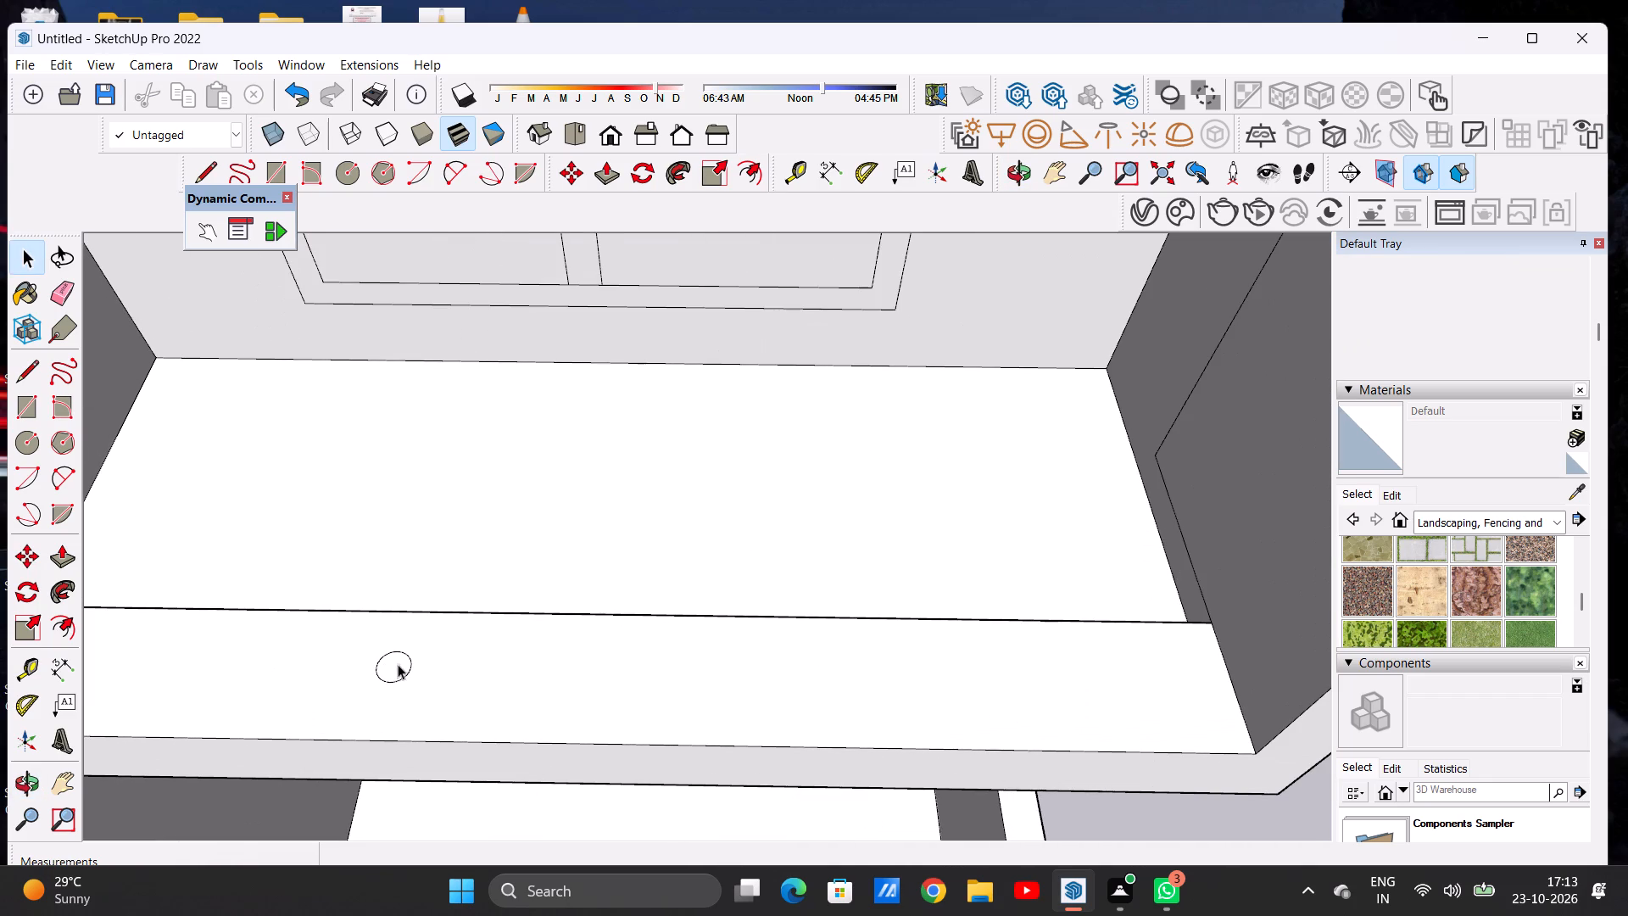
double_click(396, 664)
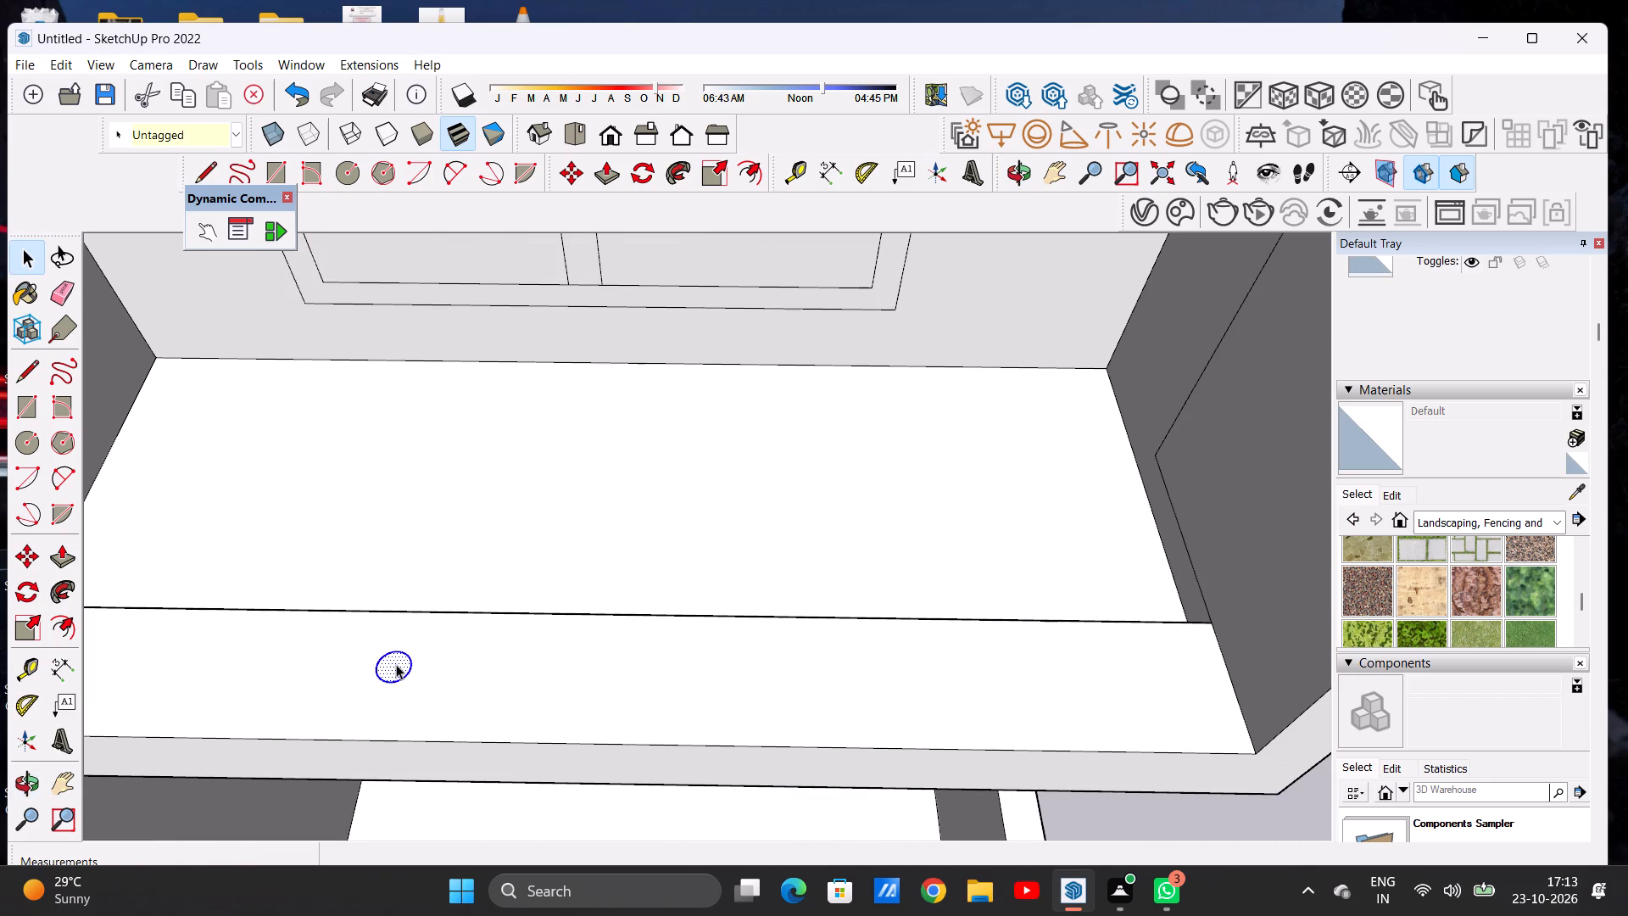
key("m")
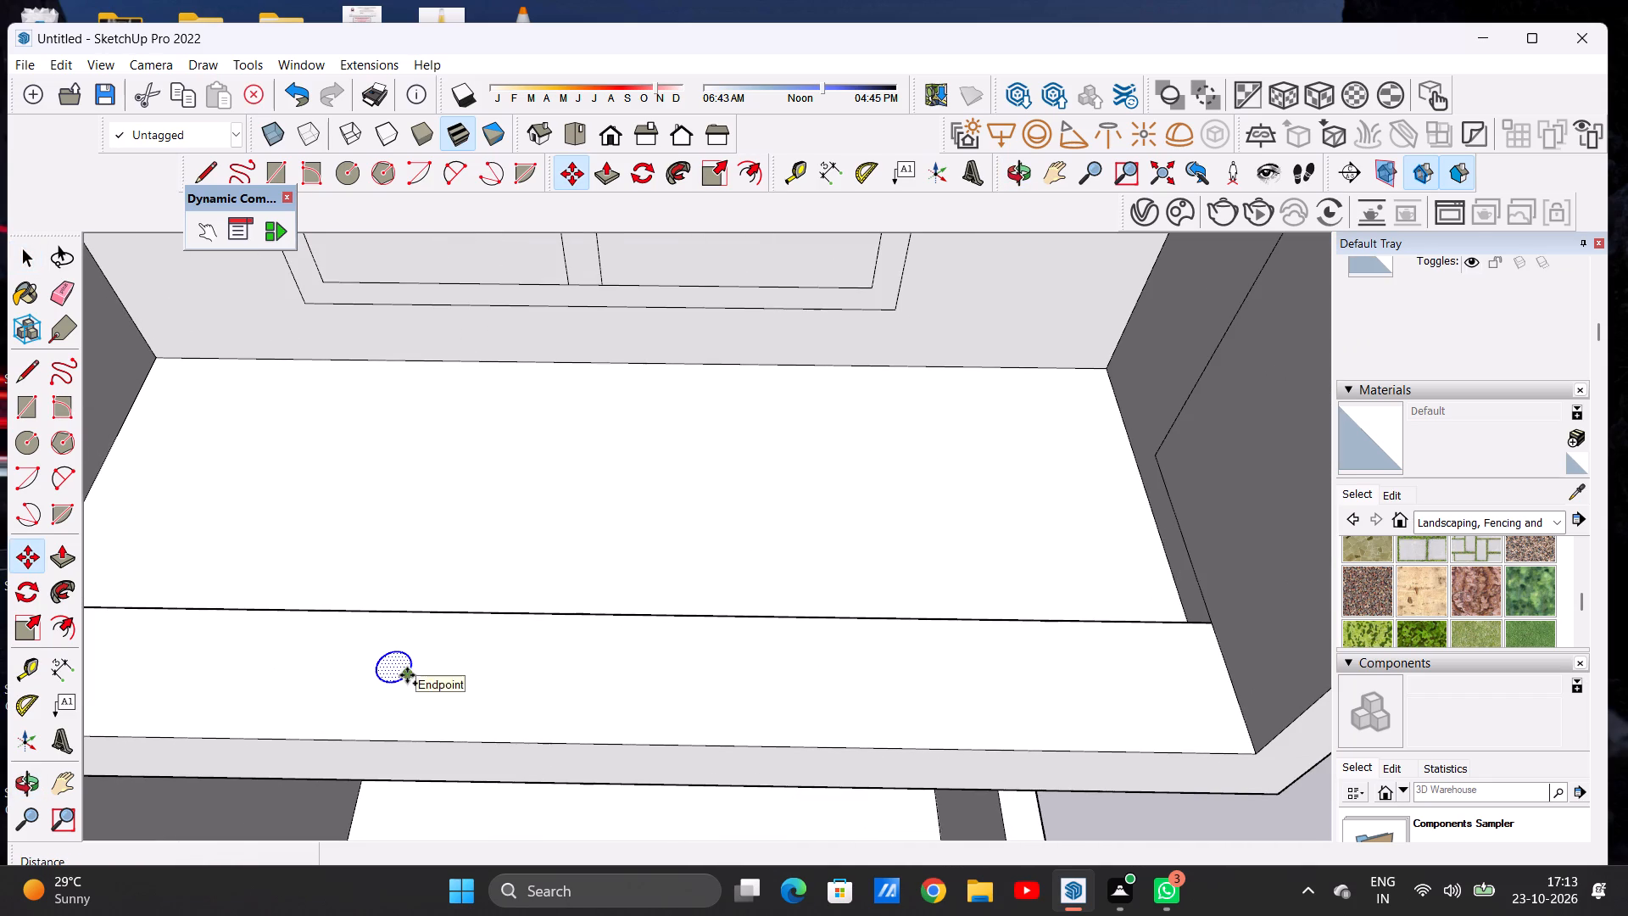
left_click(407, 675)
scroll(589, 670, "down", 4)
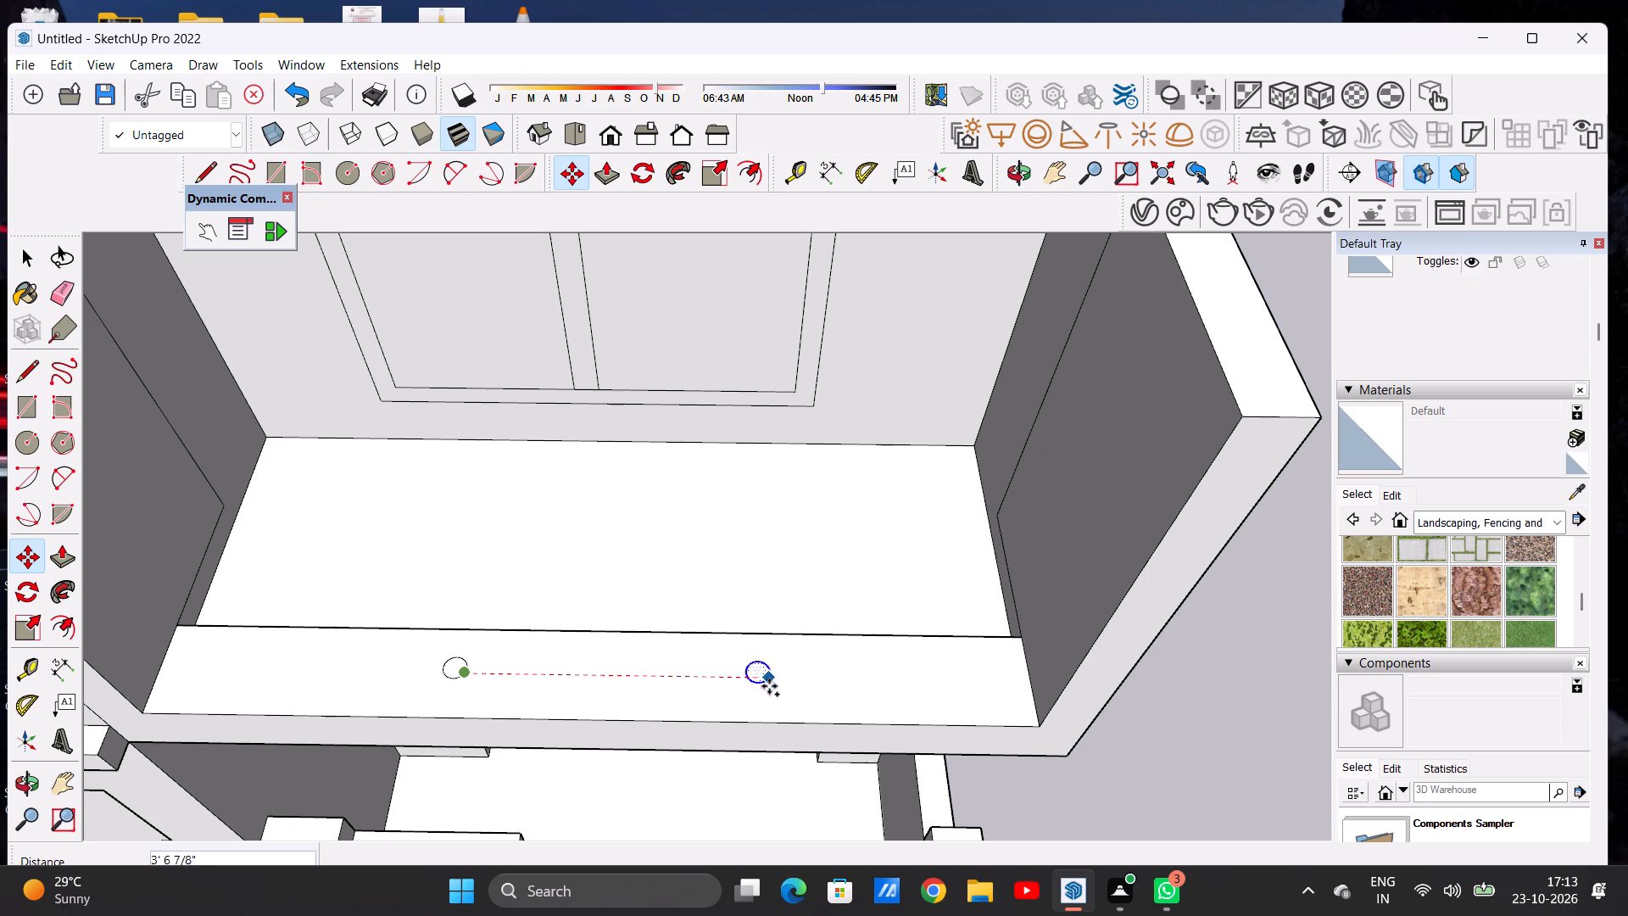
left_click(779, 684)
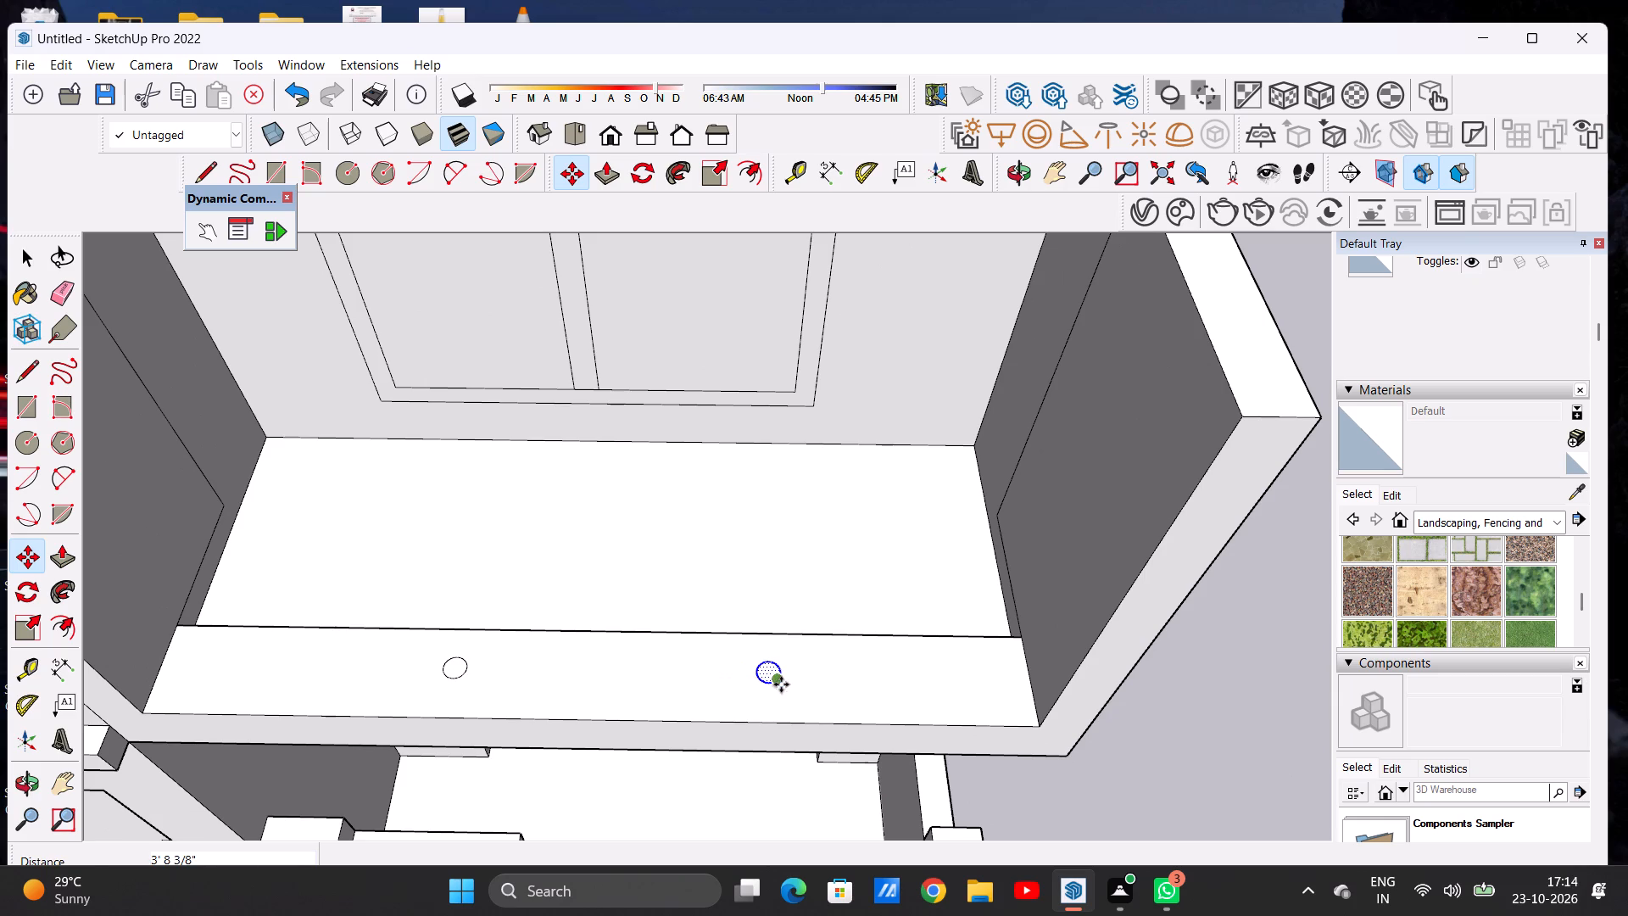
key("space")
scroll(731, 669, "down", 10)
scroll(792, 651, "up", 1)
scroll(792, 652, "down", 3)
left_click(1061, 678)
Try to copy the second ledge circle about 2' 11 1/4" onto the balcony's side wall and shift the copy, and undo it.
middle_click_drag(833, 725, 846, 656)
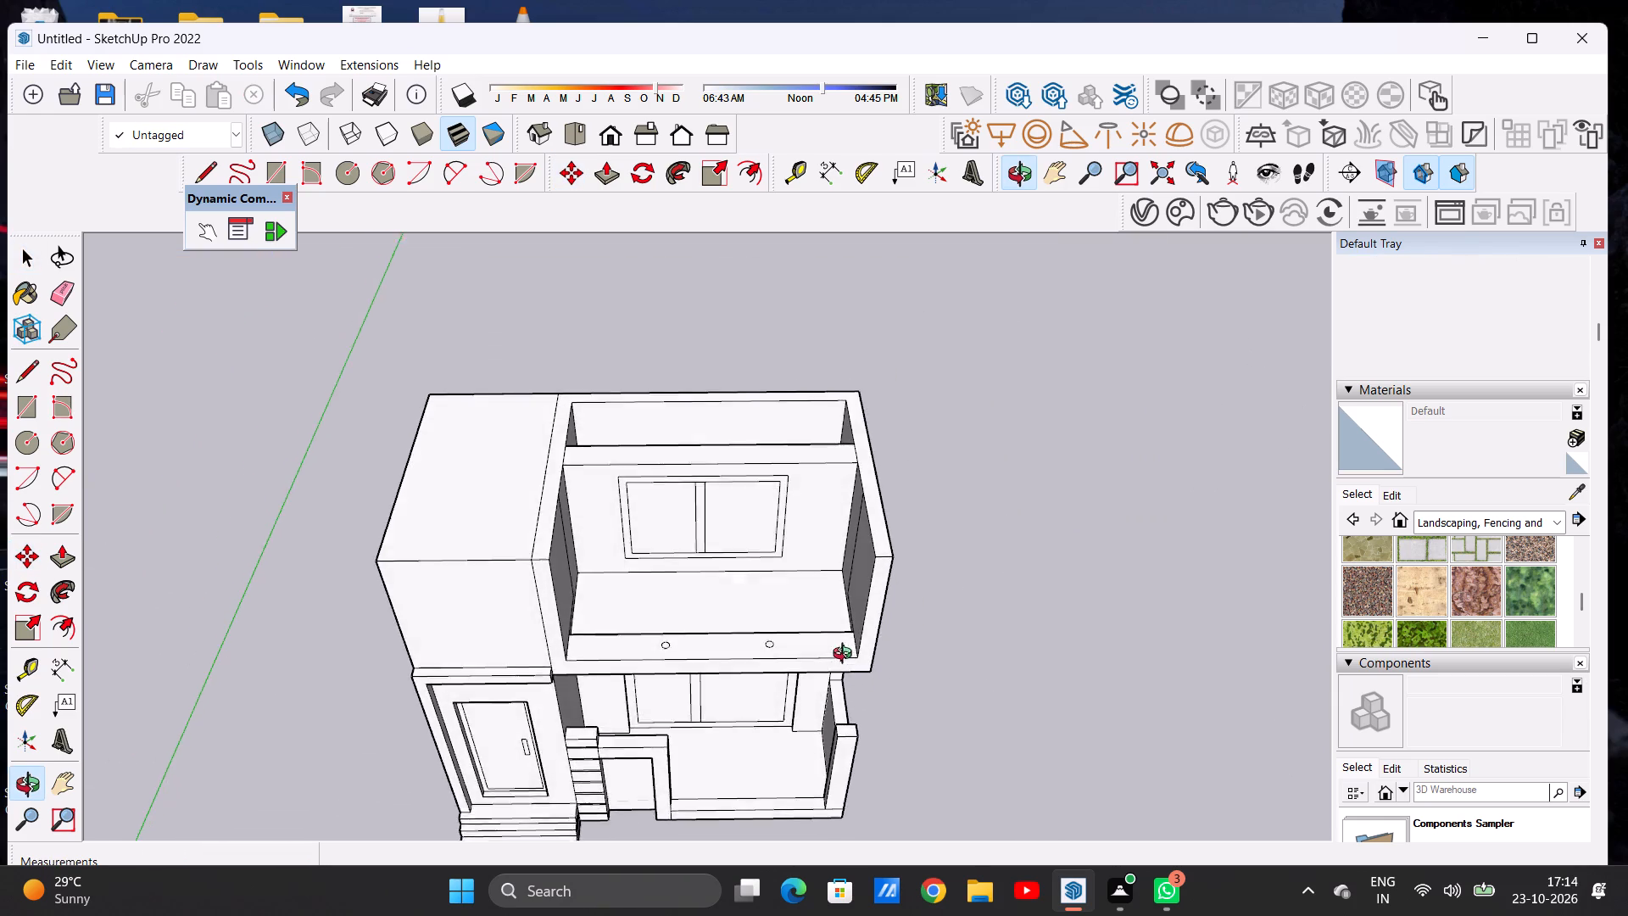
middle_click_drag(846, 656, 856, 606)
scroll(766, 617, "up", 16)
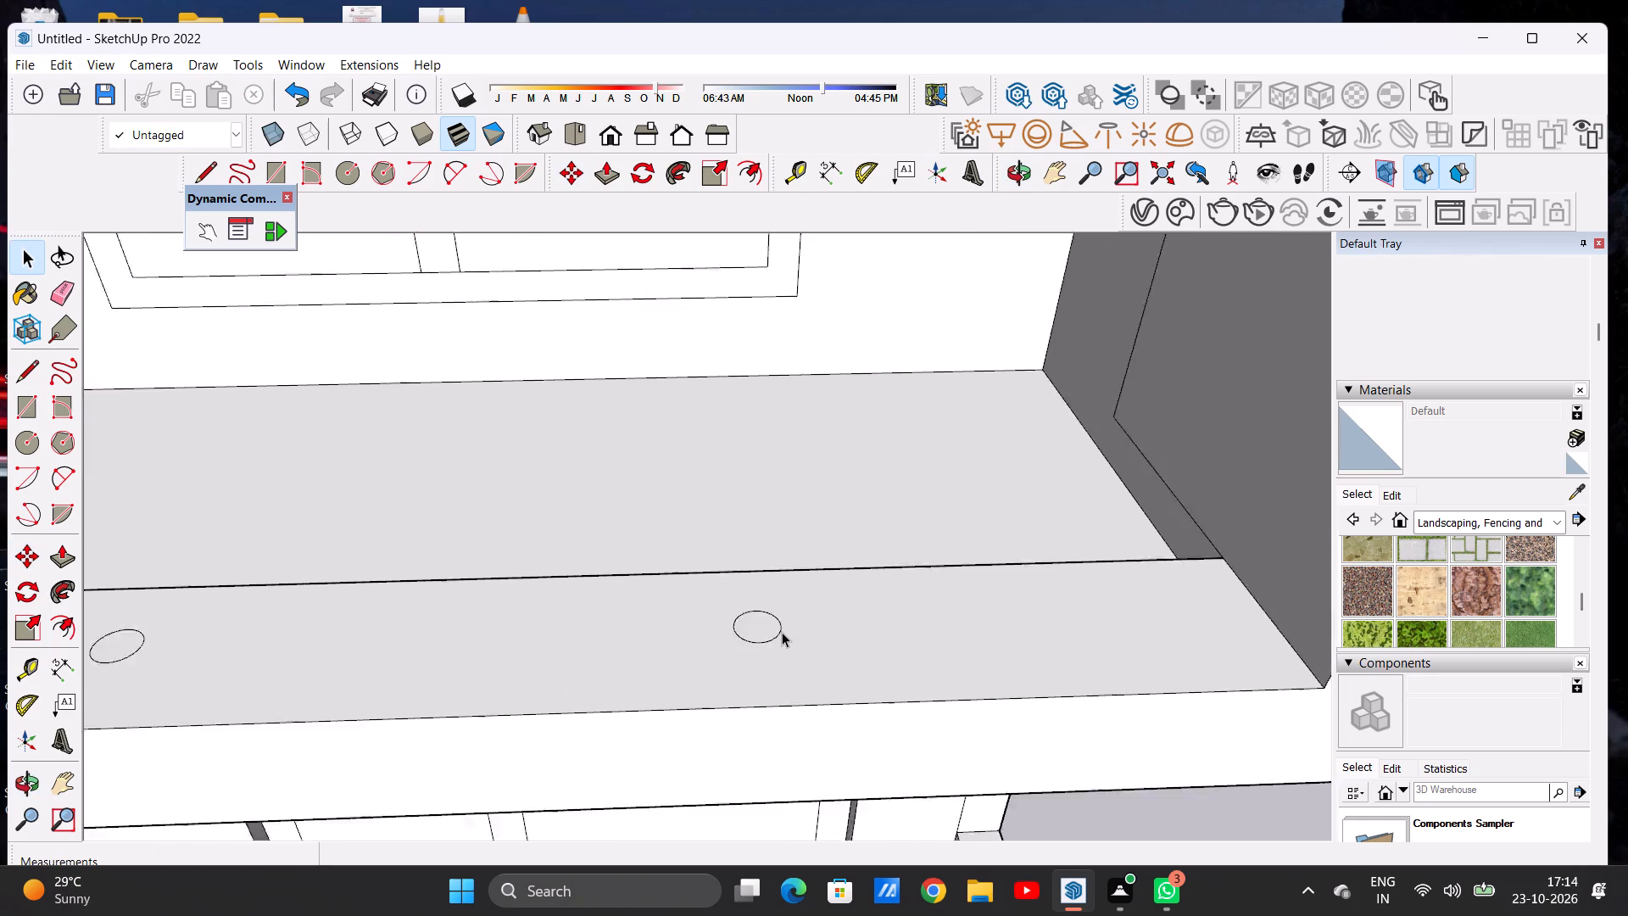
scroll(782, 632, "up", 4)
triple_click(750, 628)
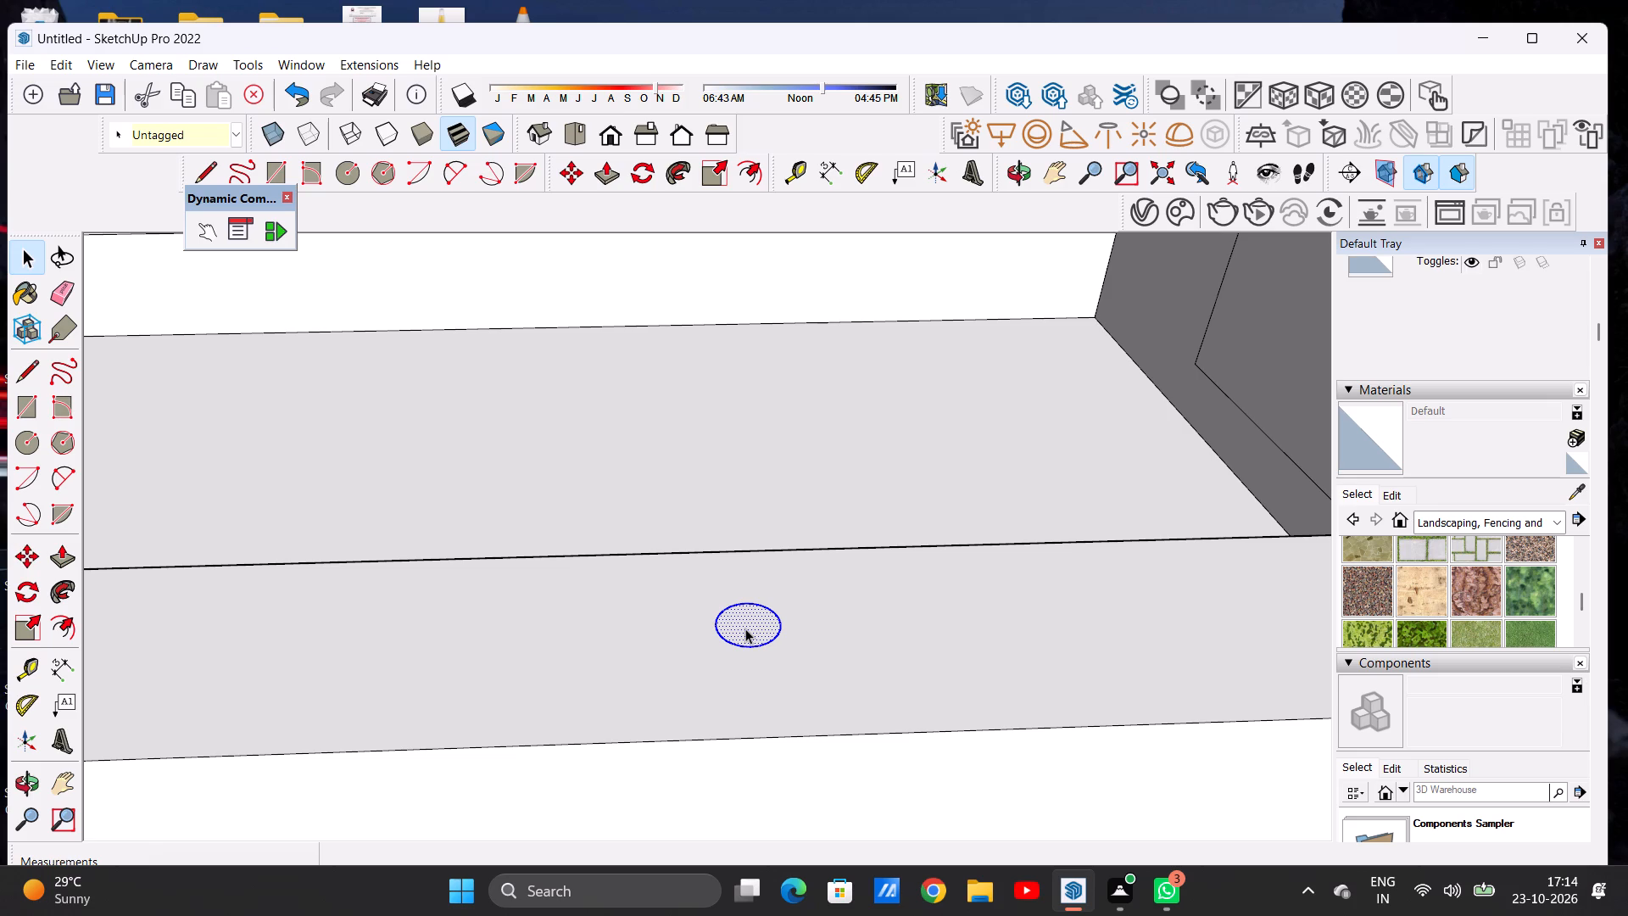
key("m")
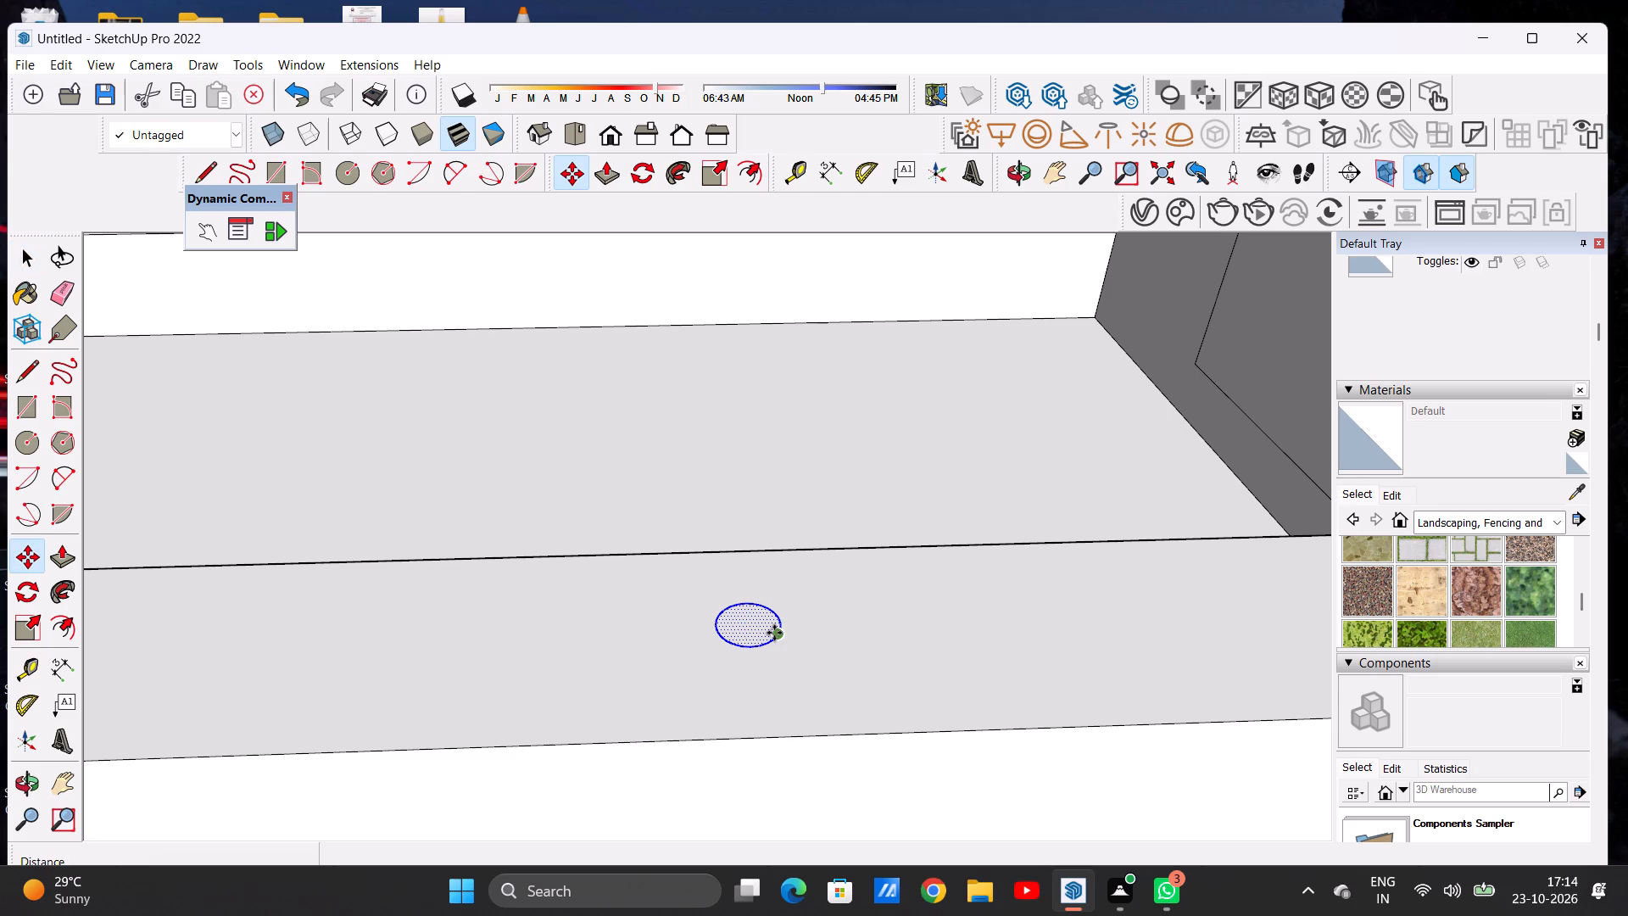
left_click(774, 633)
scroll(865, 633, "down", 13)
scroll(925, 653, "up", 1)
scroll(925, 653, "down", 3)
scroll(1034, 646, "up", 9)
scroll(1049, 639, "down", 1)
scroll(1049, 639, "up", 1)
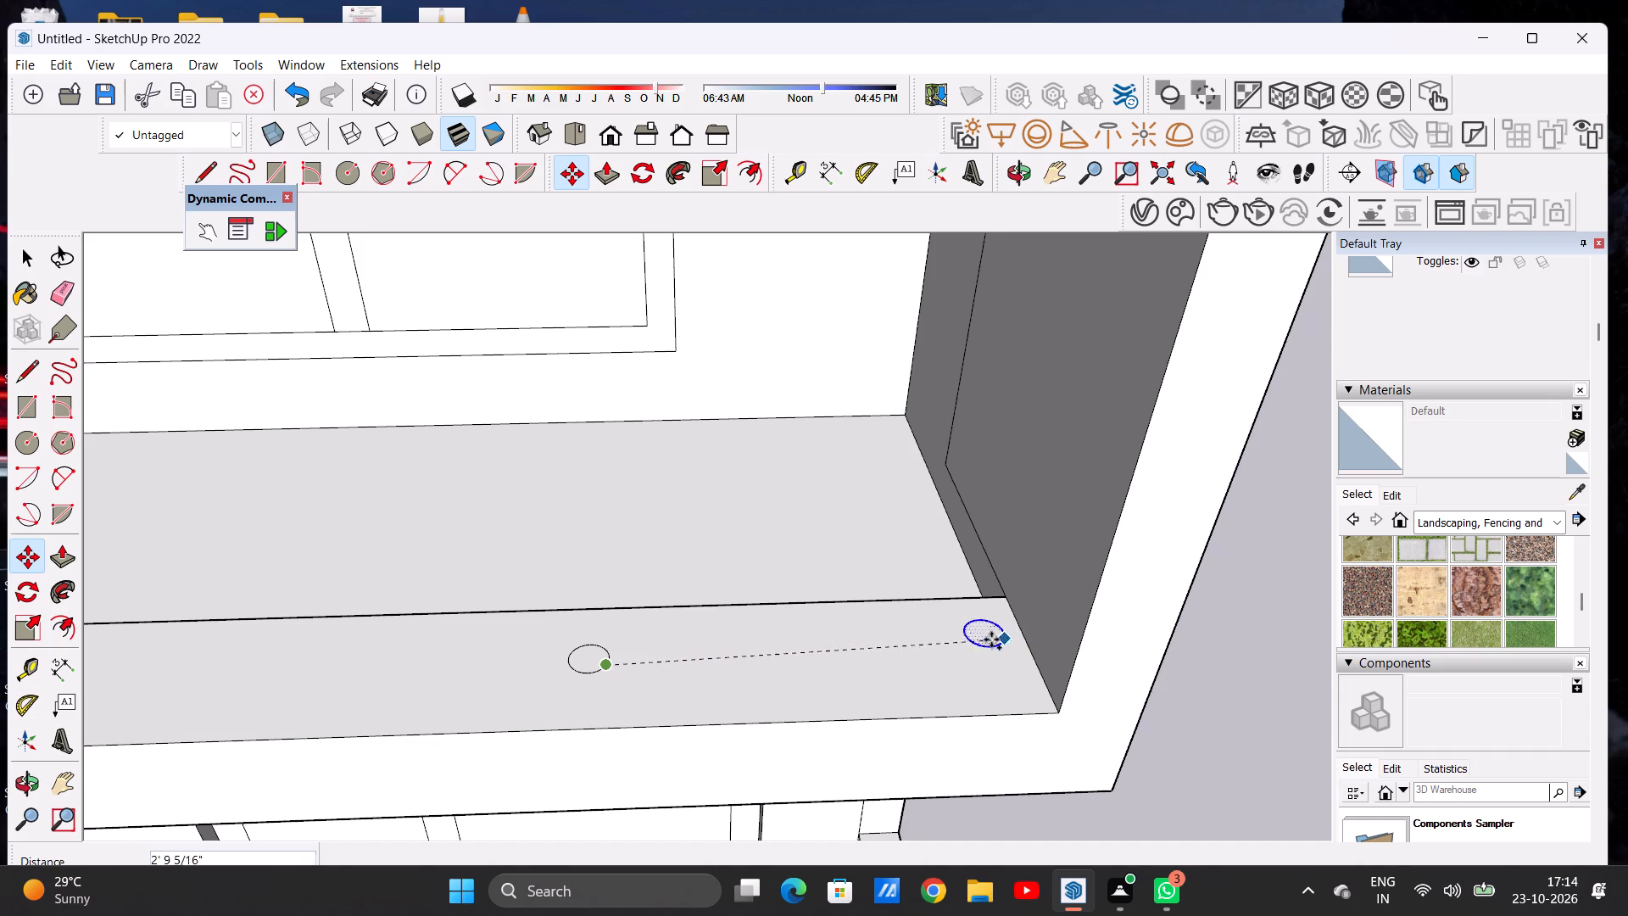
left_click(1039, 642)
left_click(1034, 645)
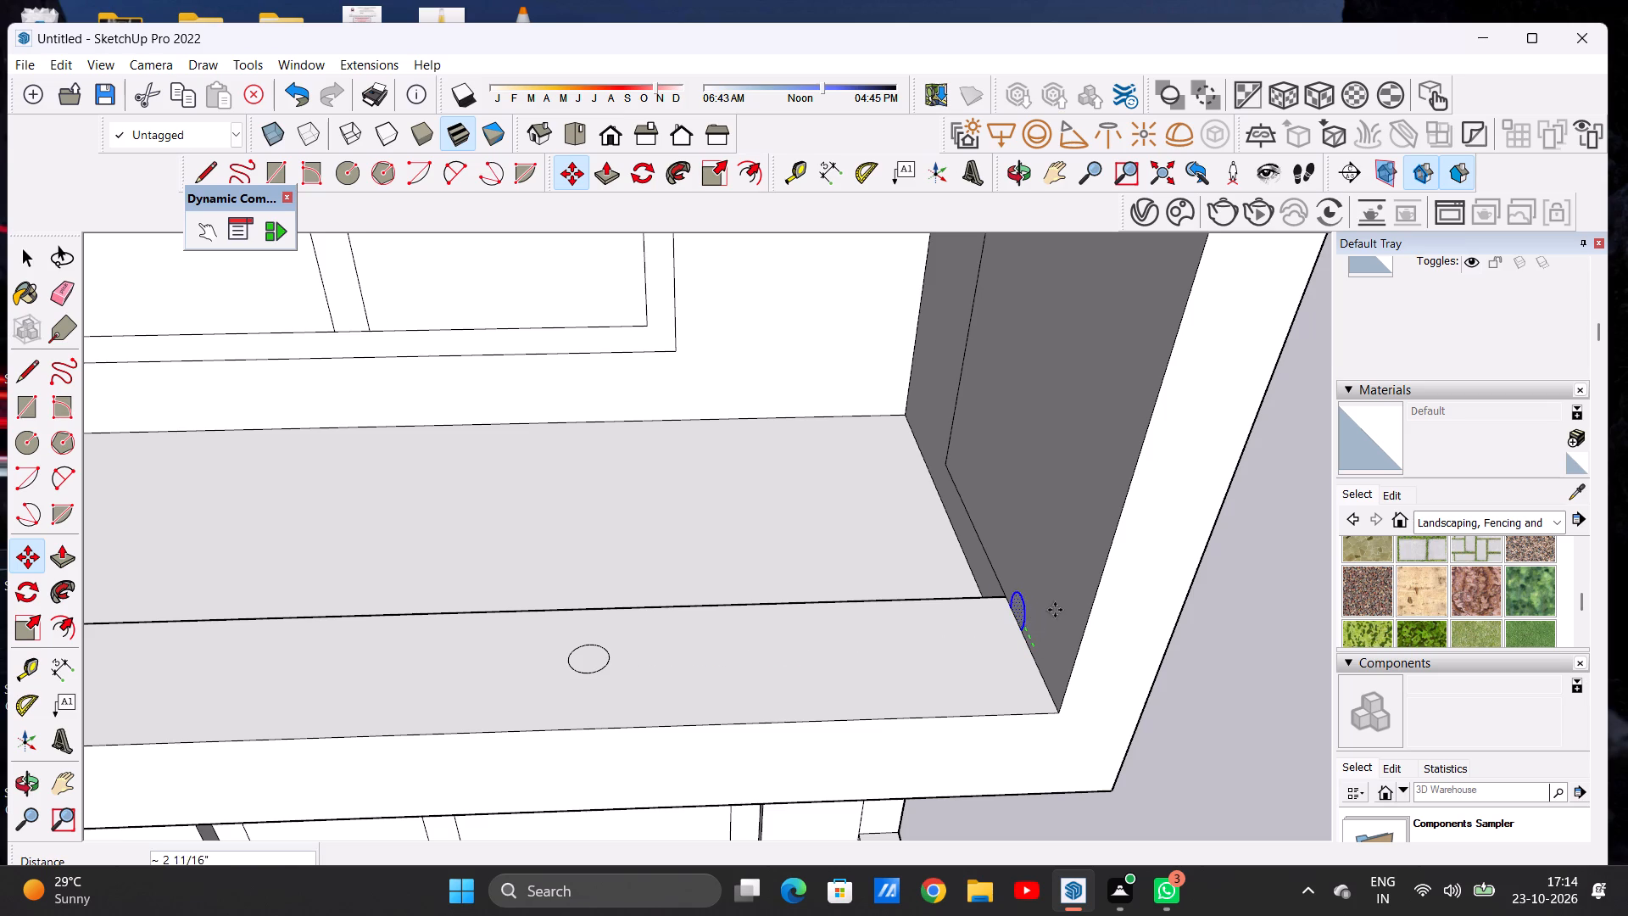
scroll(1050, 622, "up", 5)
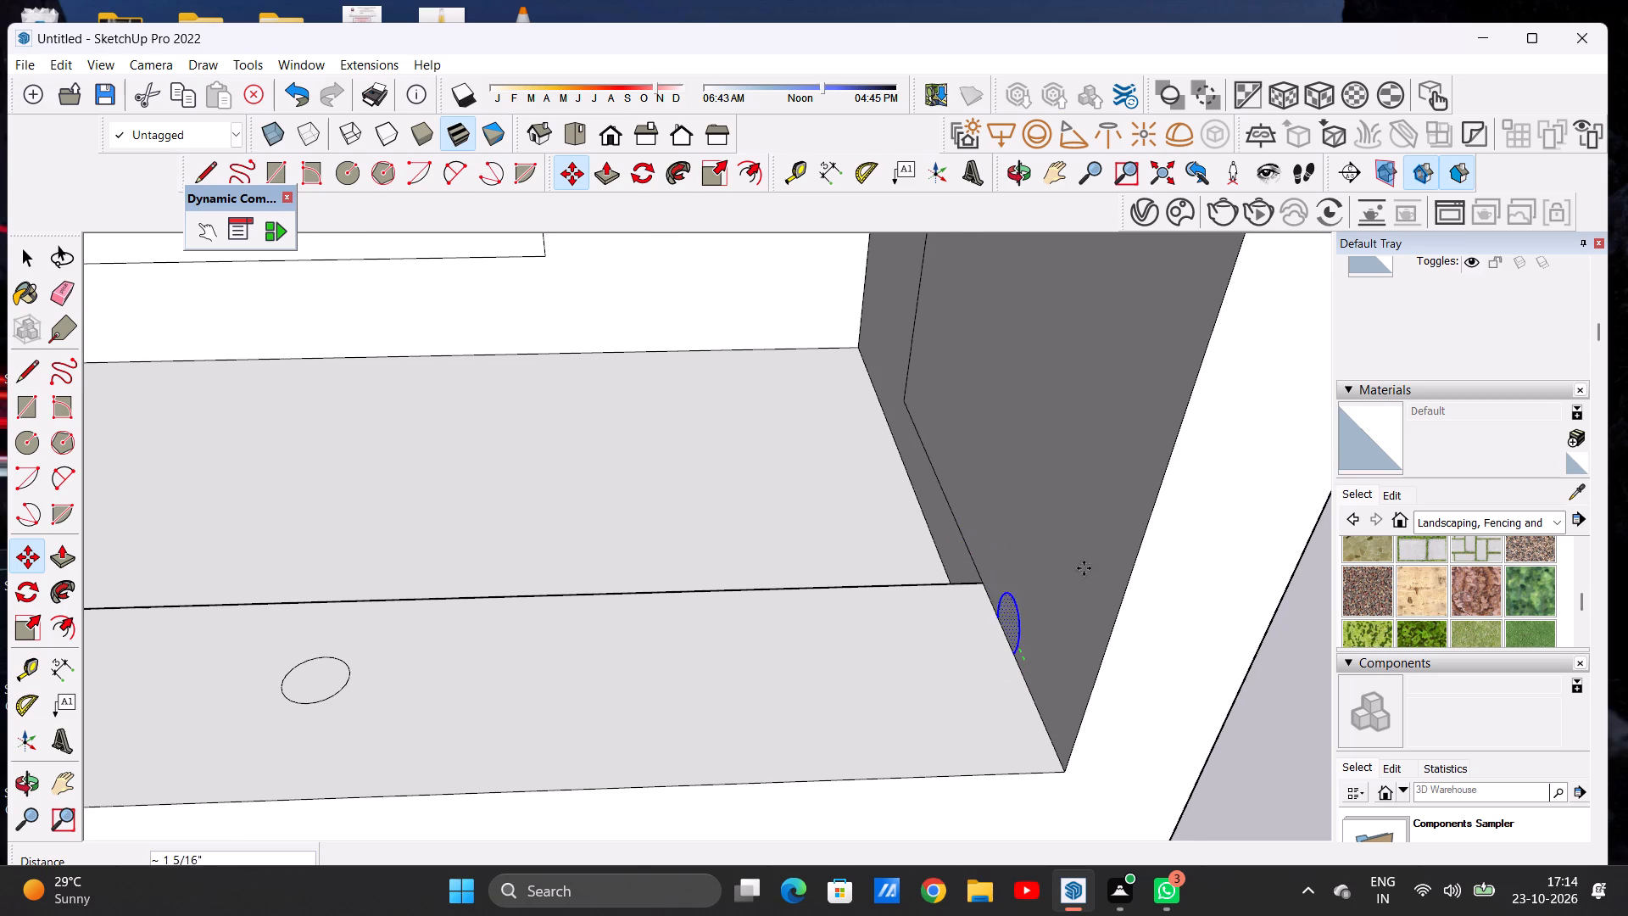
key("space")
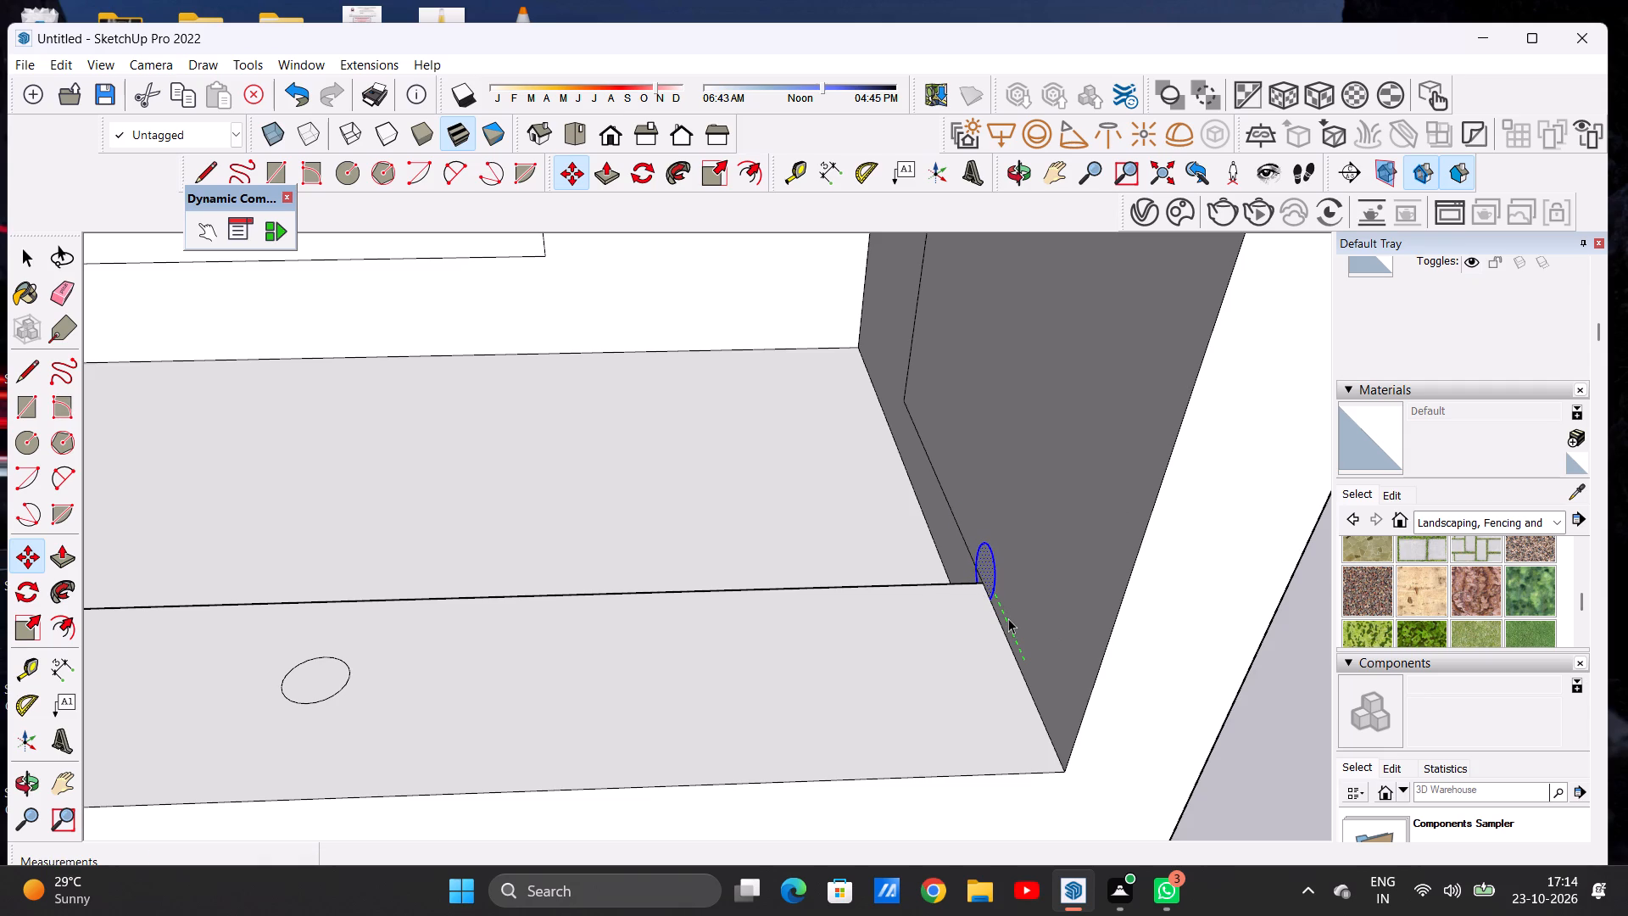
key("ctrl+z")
Copy the second ledge circle about 2' 11 1/2" onto the inner face of the balcony's side wall, just above the front ledge.
double_click(322, 690)
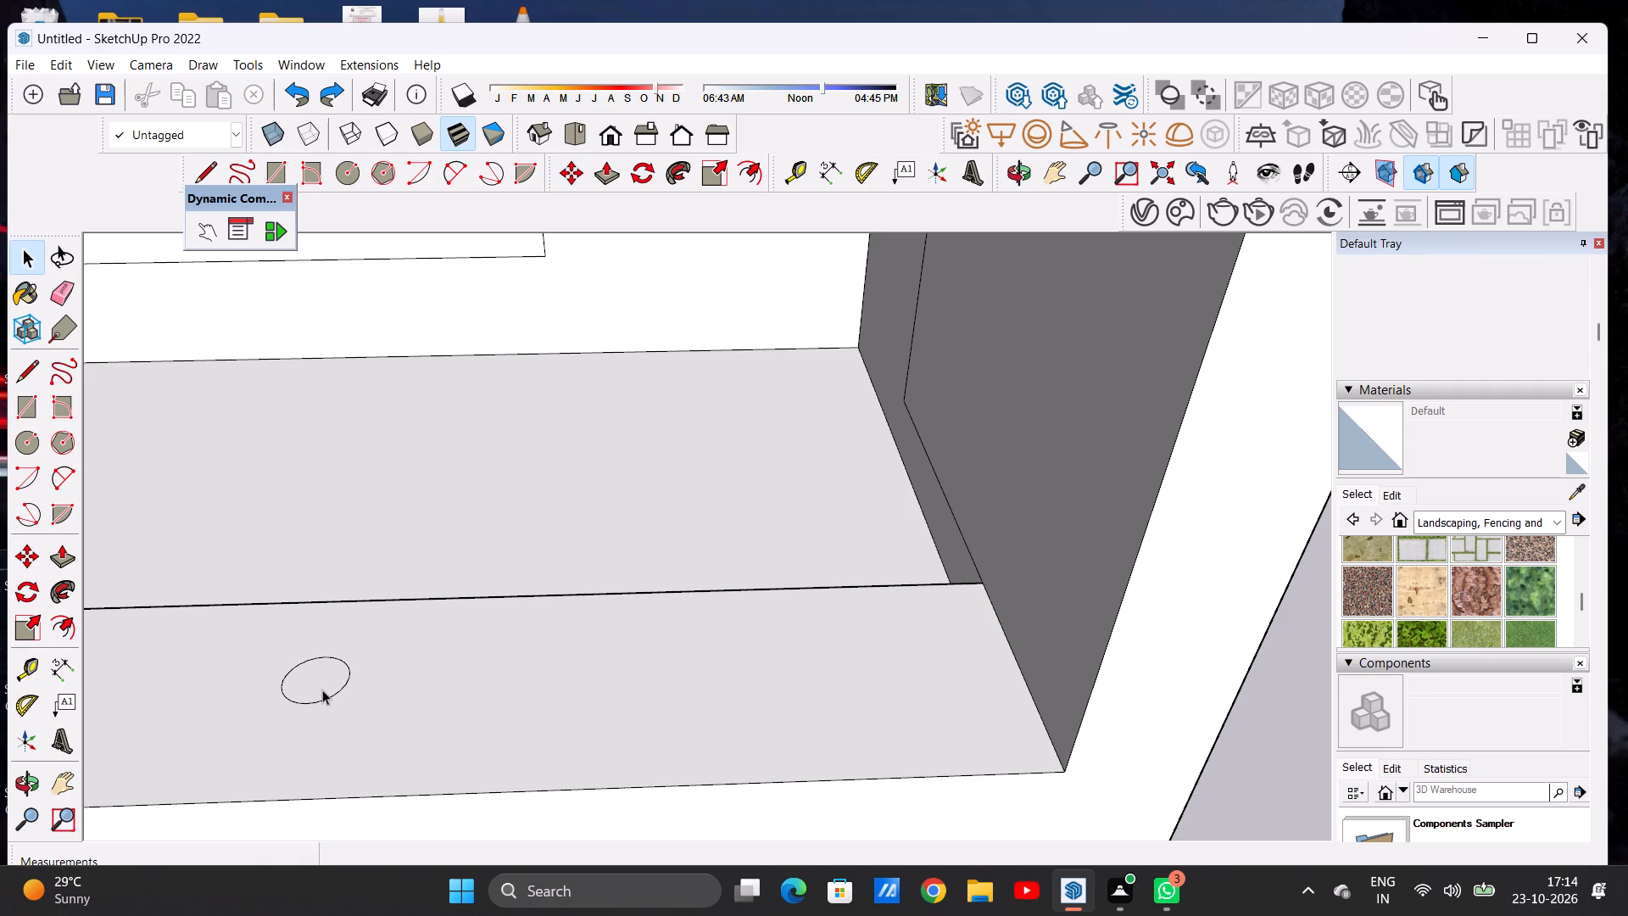
key("m")
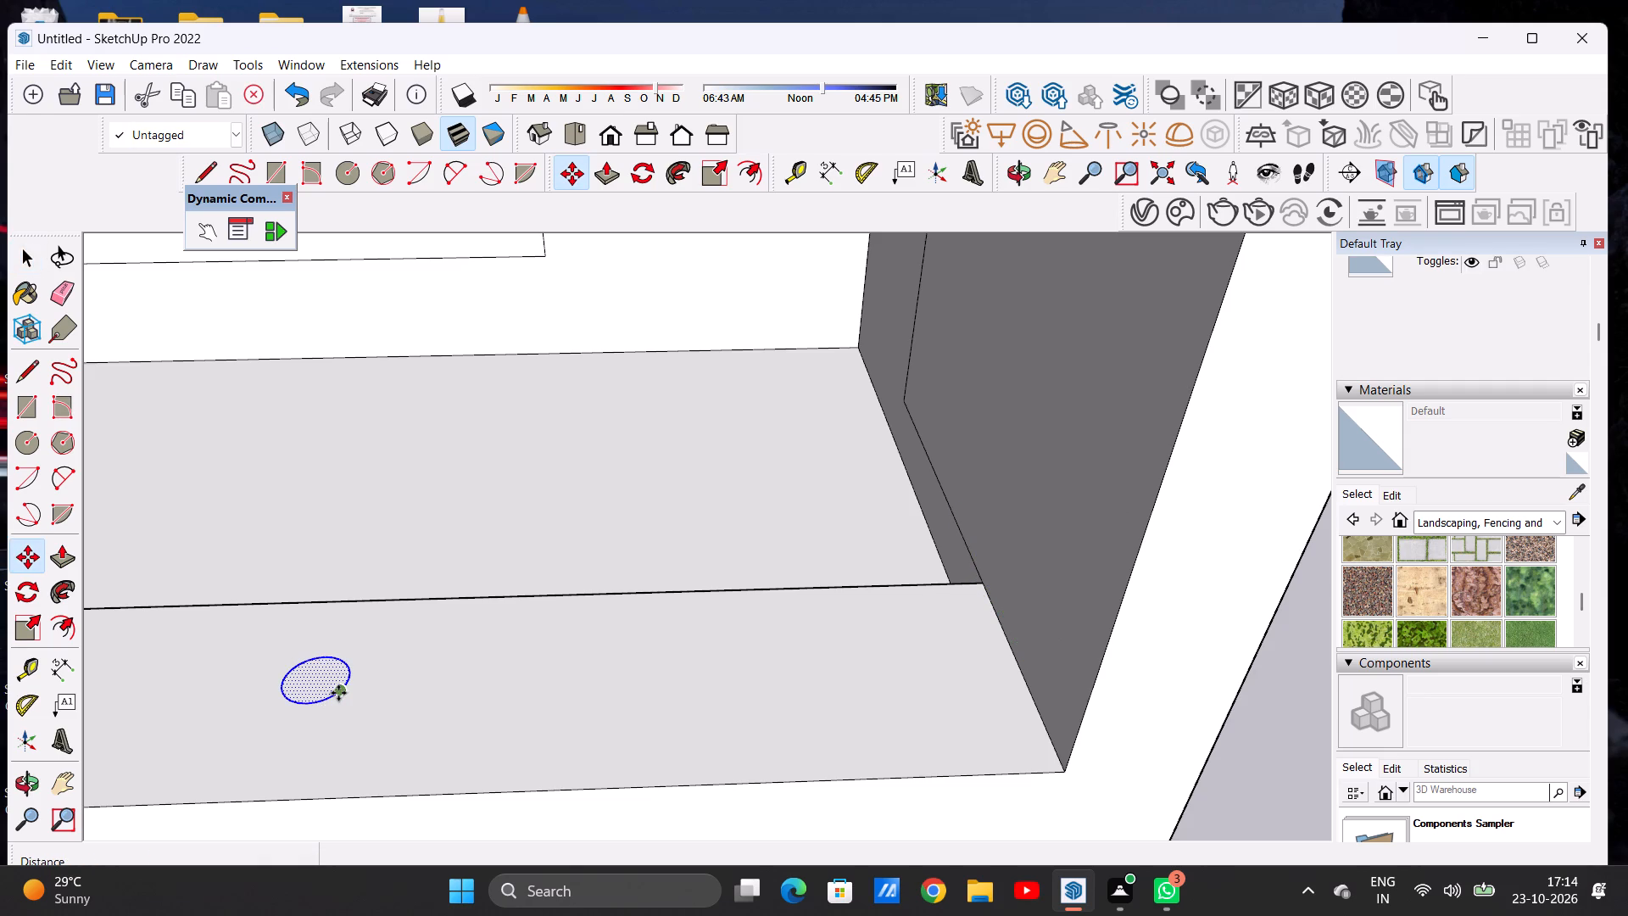
left_click(338, 693)
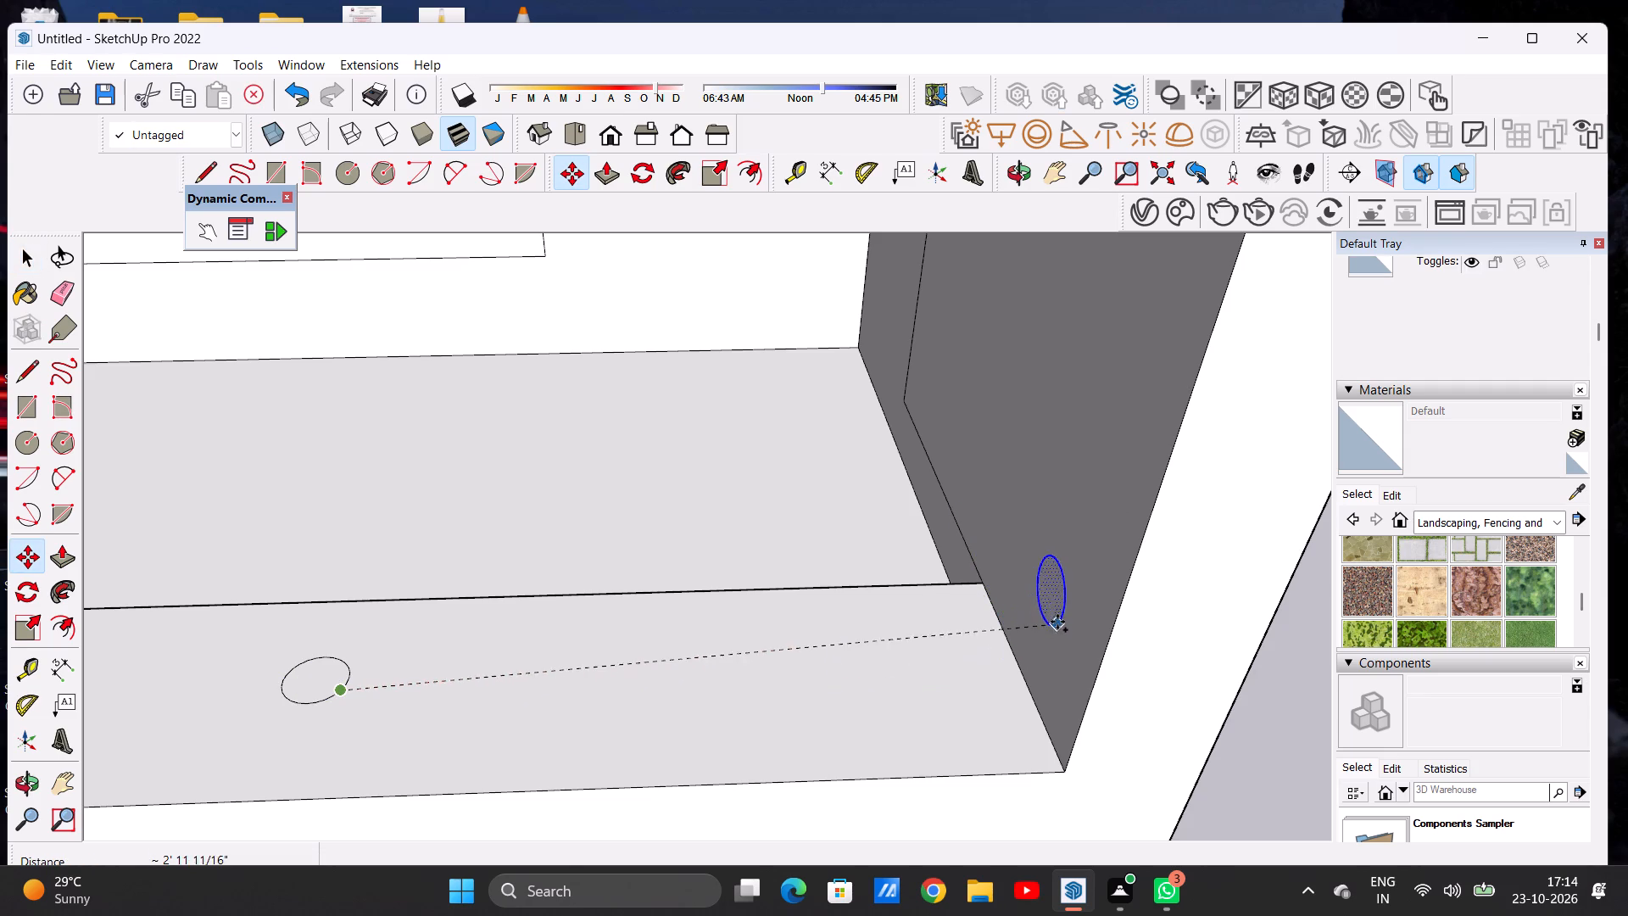
left_click(1045, 638)
key("space")
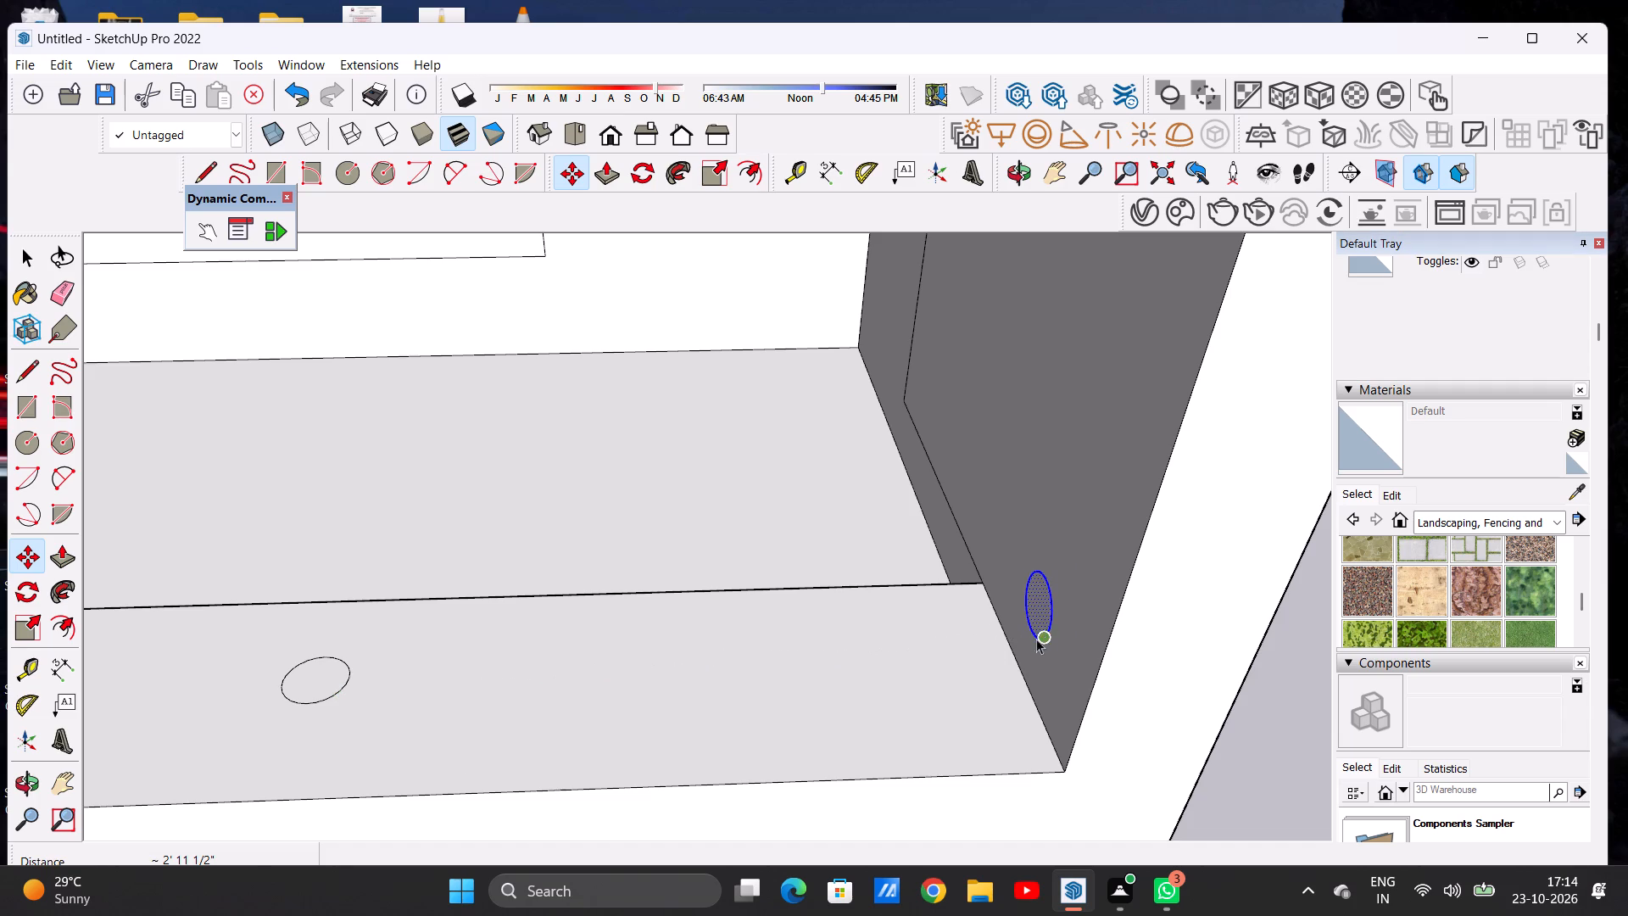
scroll(1033, 668, "down", 6)
scroll(1045, 682, "up", 1)
scroll(1045, 682, "down", 9)
middle_click_drag(982, 642, 1057, 586)
left_click(1169, 632)
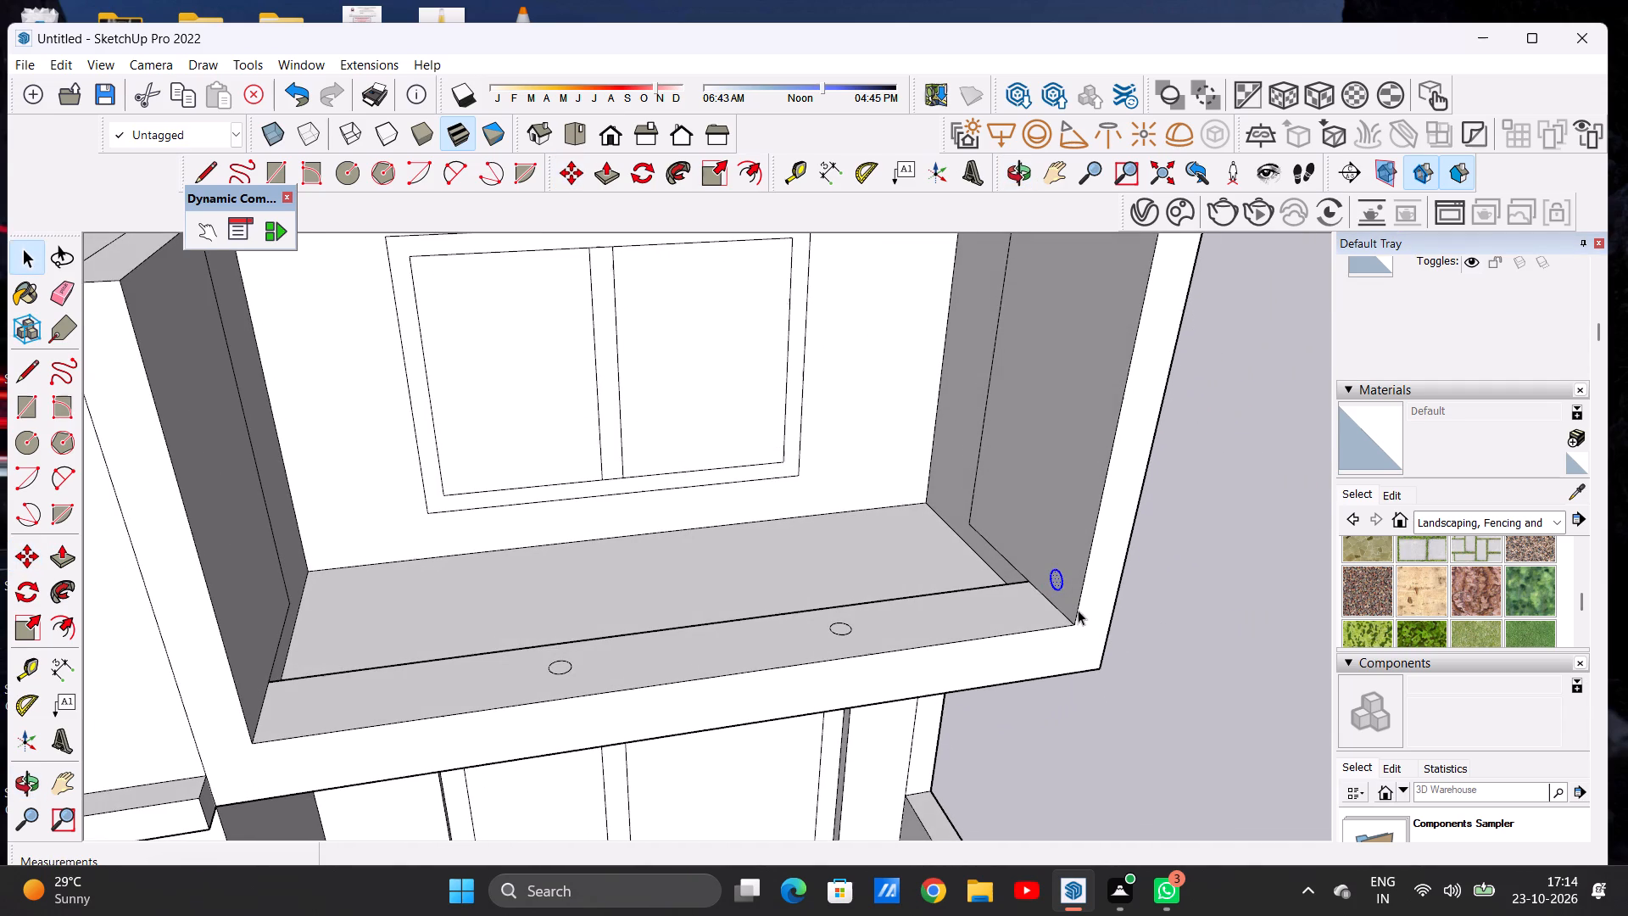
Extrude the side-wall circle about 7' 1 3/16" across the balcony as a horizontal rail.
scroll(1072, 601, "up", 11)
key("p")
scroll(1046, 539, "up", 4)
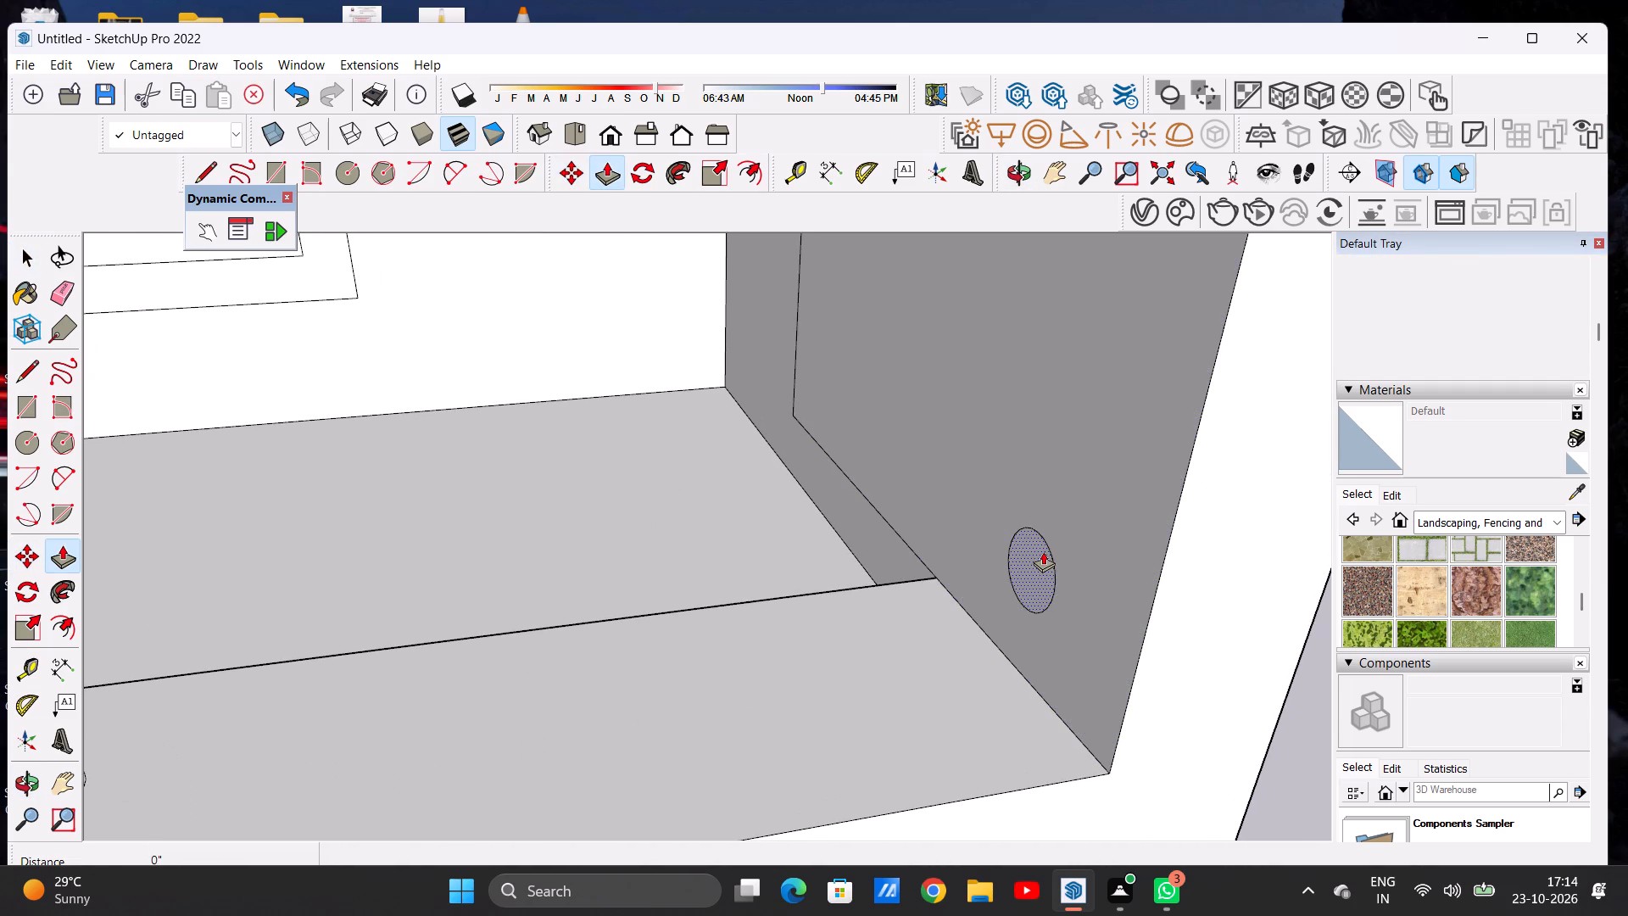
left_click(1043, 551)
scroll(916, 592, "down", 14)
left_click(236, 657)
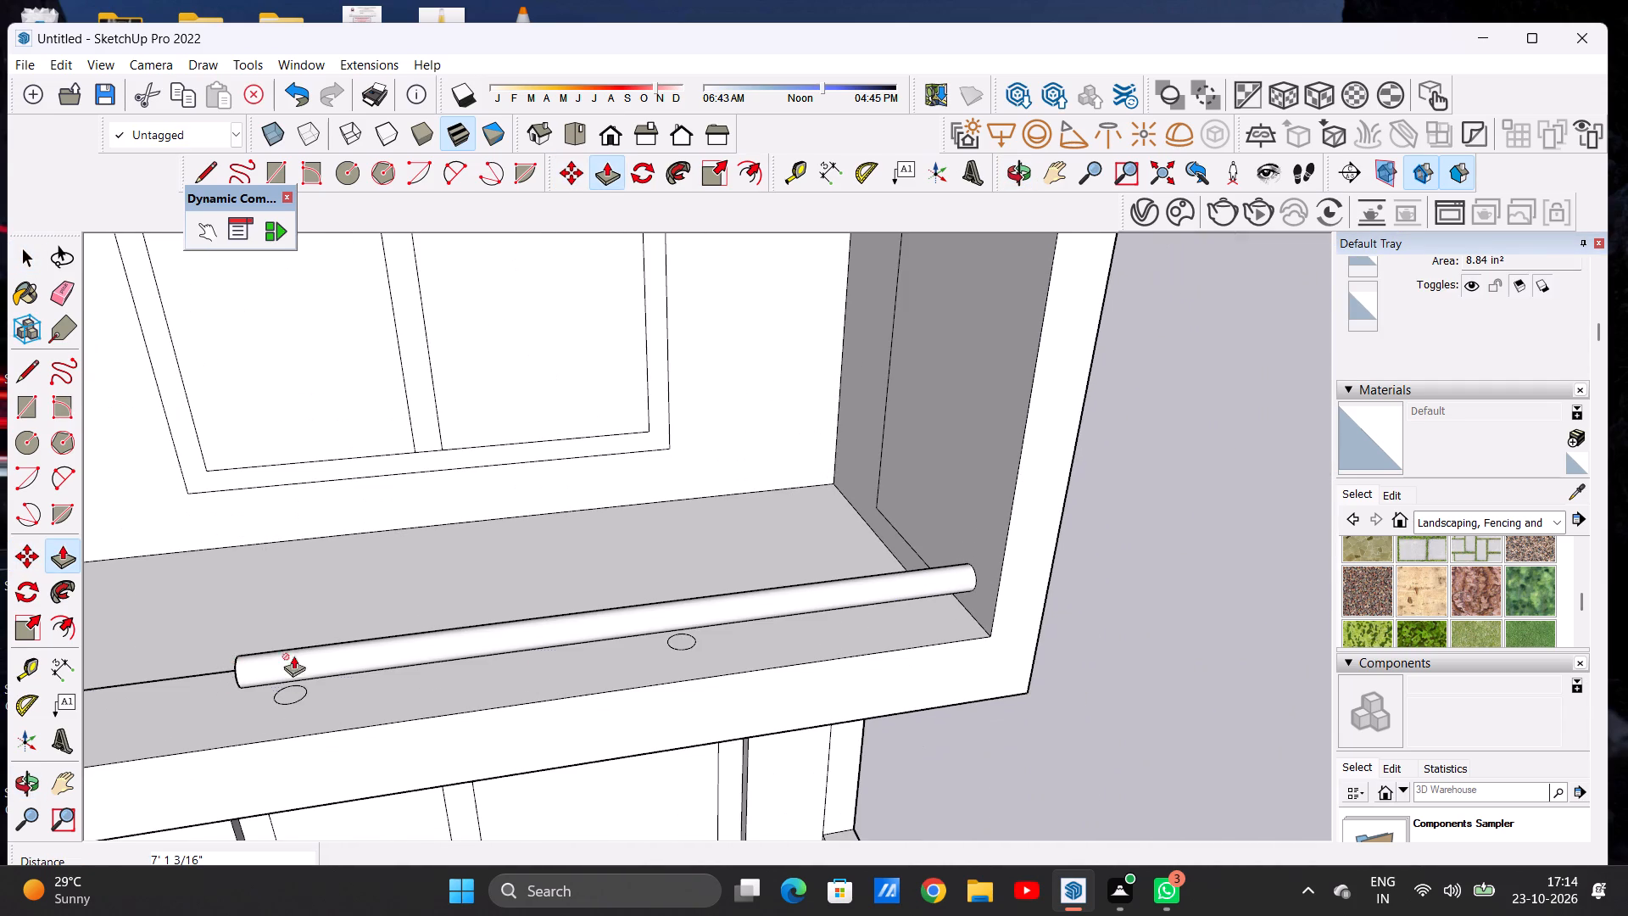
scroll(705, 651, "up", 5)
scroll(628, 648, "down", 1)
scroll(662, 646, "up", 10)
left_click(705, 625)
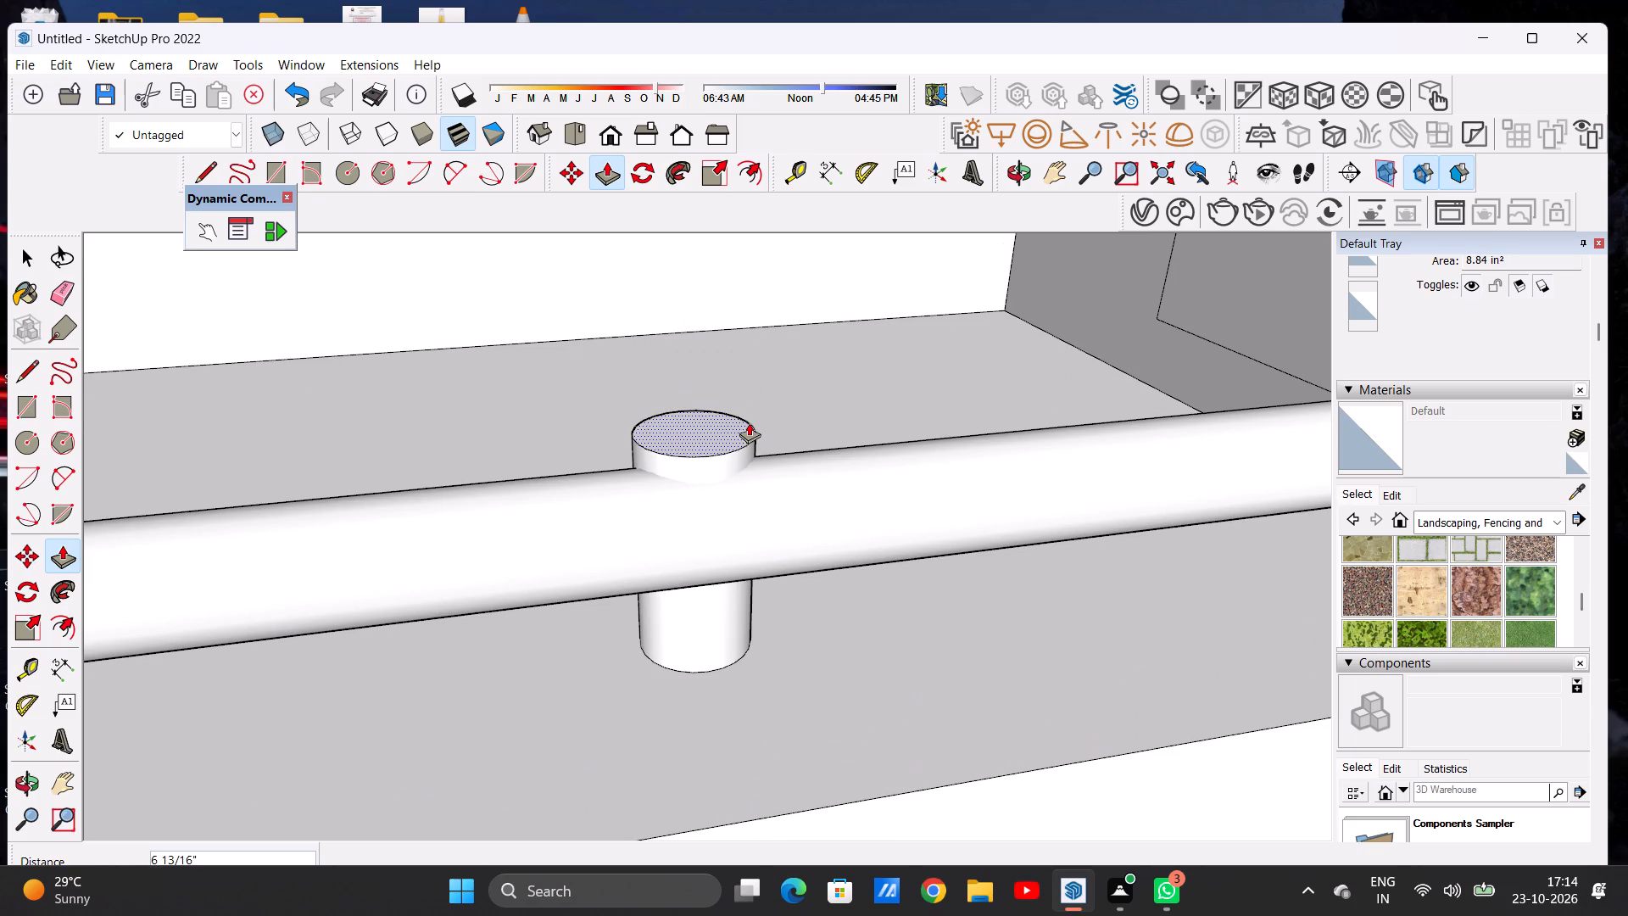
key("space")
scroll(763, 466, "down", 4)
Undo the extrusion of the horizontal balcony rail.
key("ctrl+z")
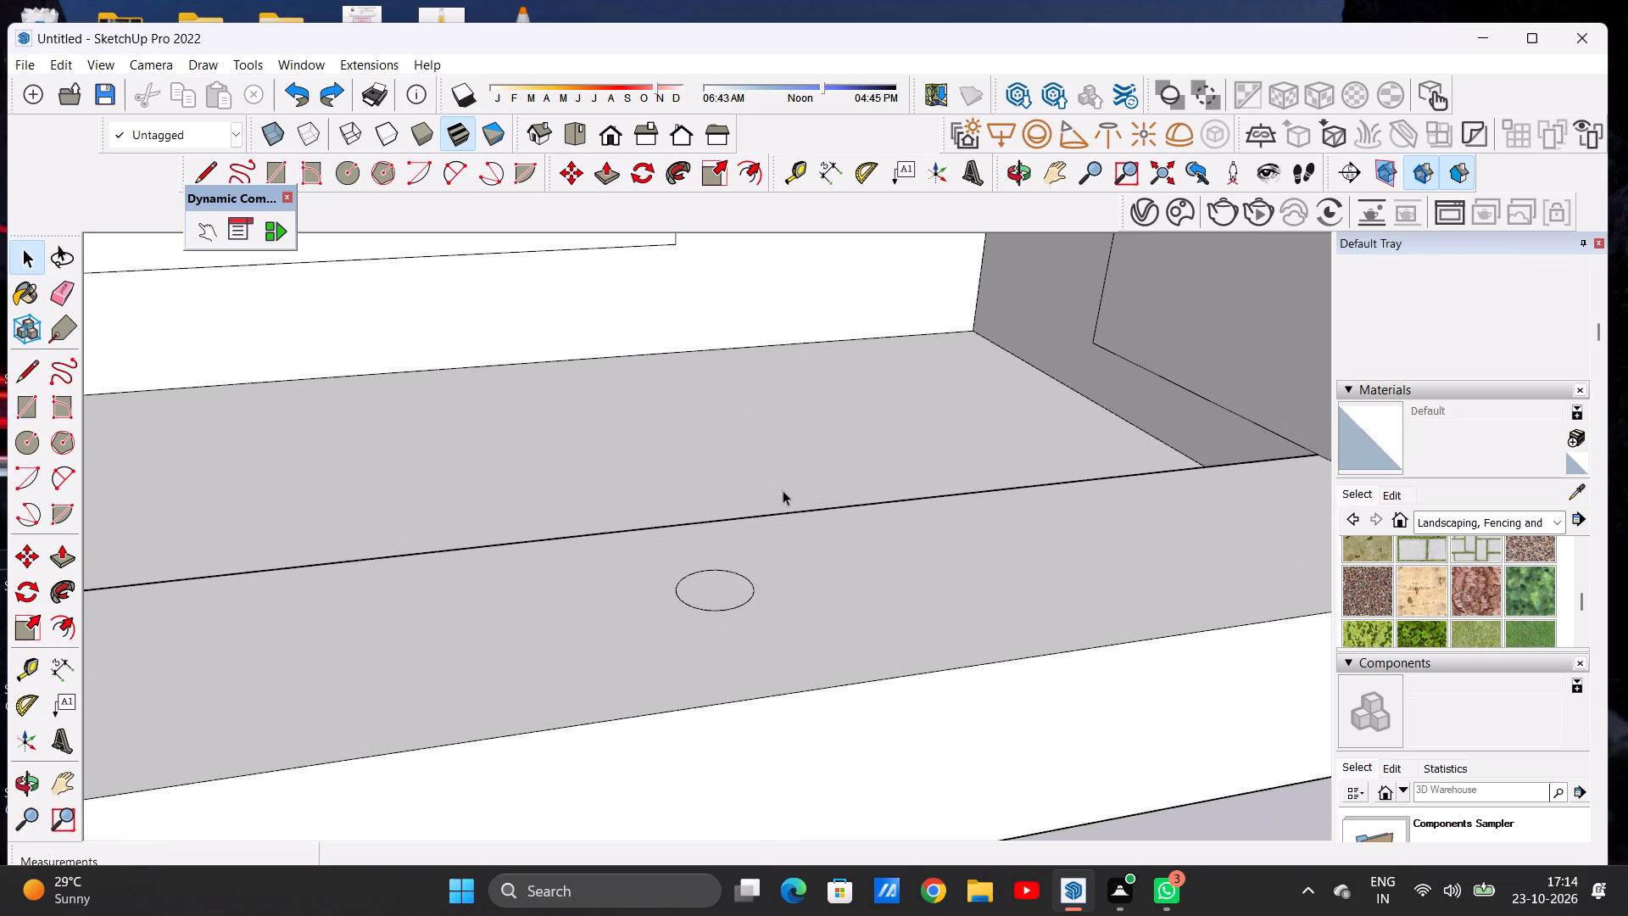
Delete the large circle, with its face, from the inner face of the balcony's side wall.
scroll(816, 528, "down", 10)
scroll(899, 555, "down", 4)
middle_click_drag(905, 556, 847, 519)
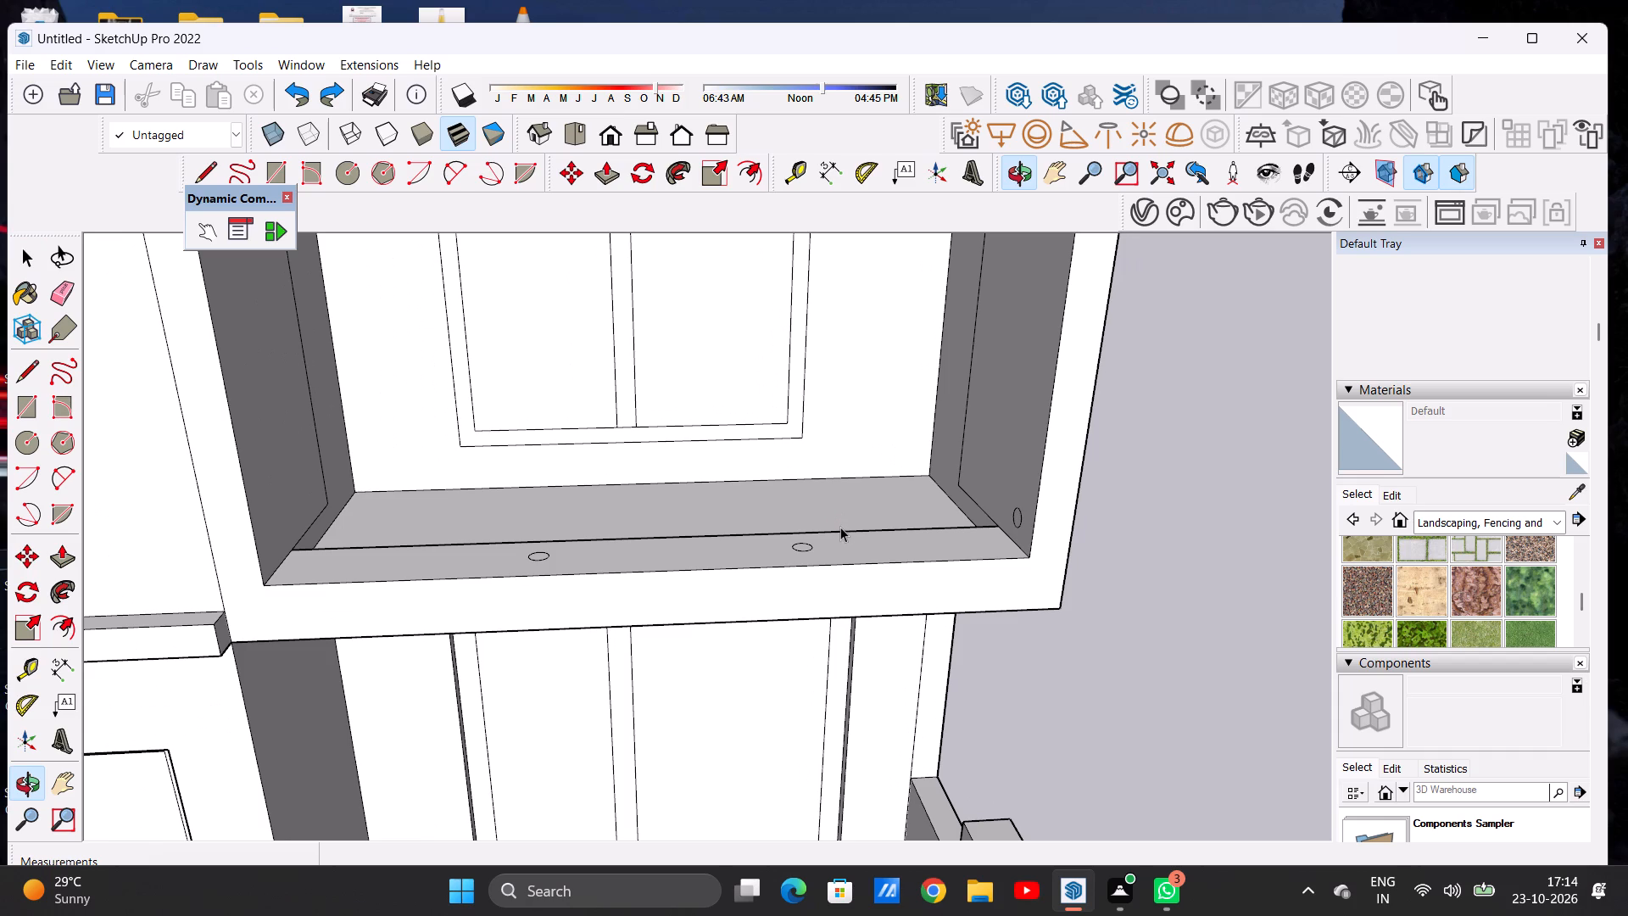
scroll(1040, 506, "up", 4)
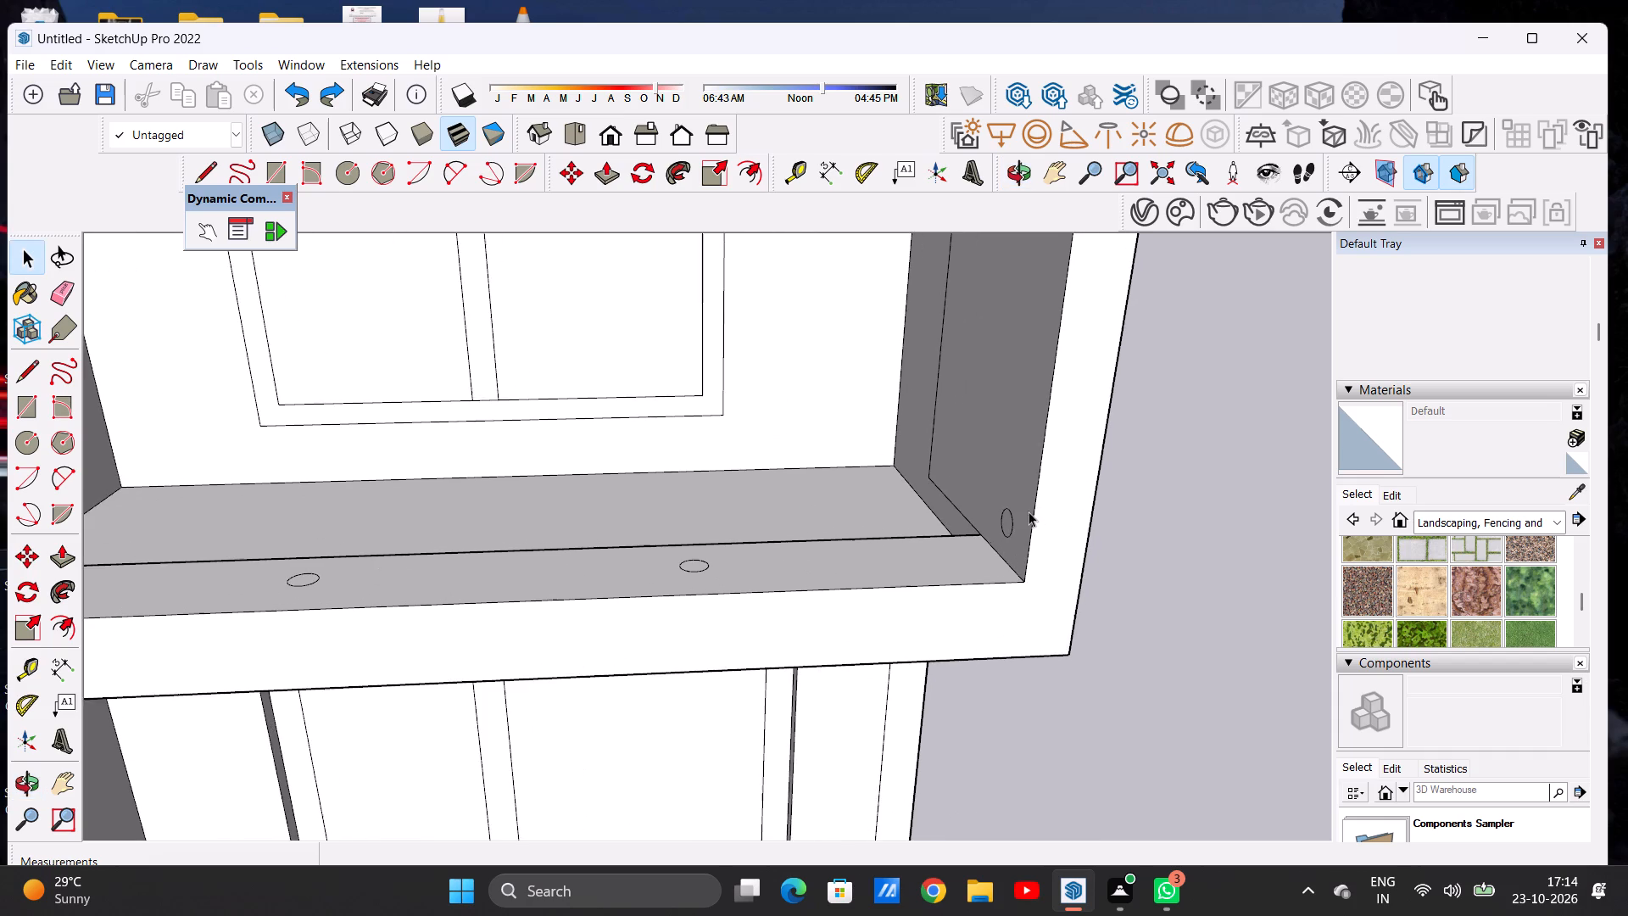
middle_click_drag(992, 528, 1078, 515)
scroll(975, 504, "up", 6)
left_click(1035, 501)
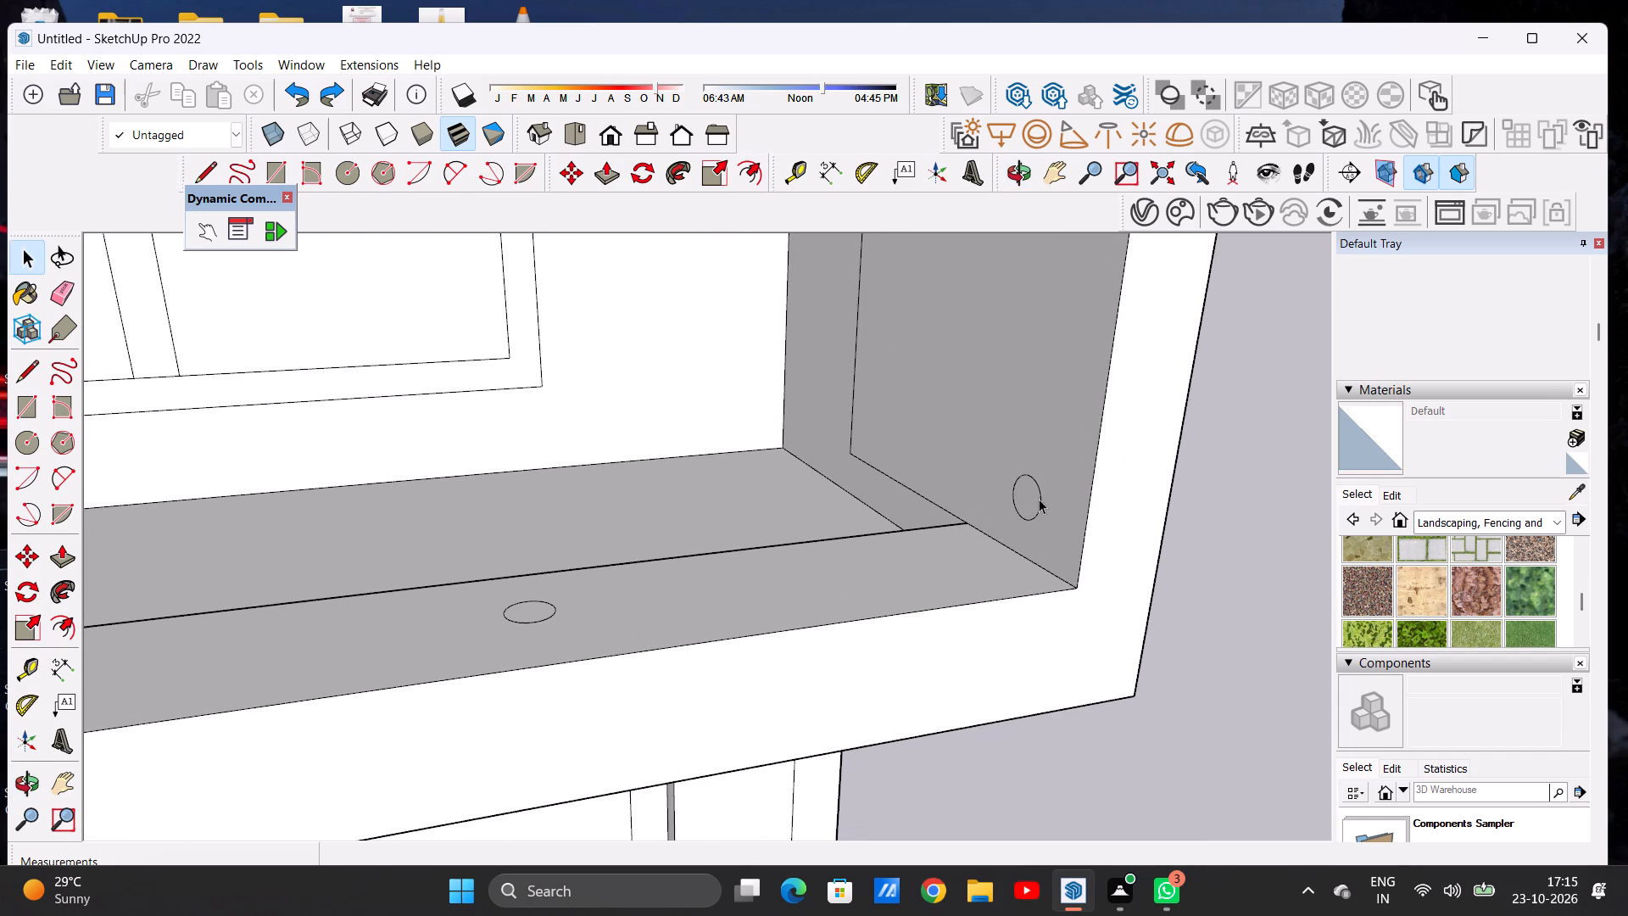
left_click(1026, 499)
scroll(1026, 499, "up", 6)
triple_click(1026, 499)
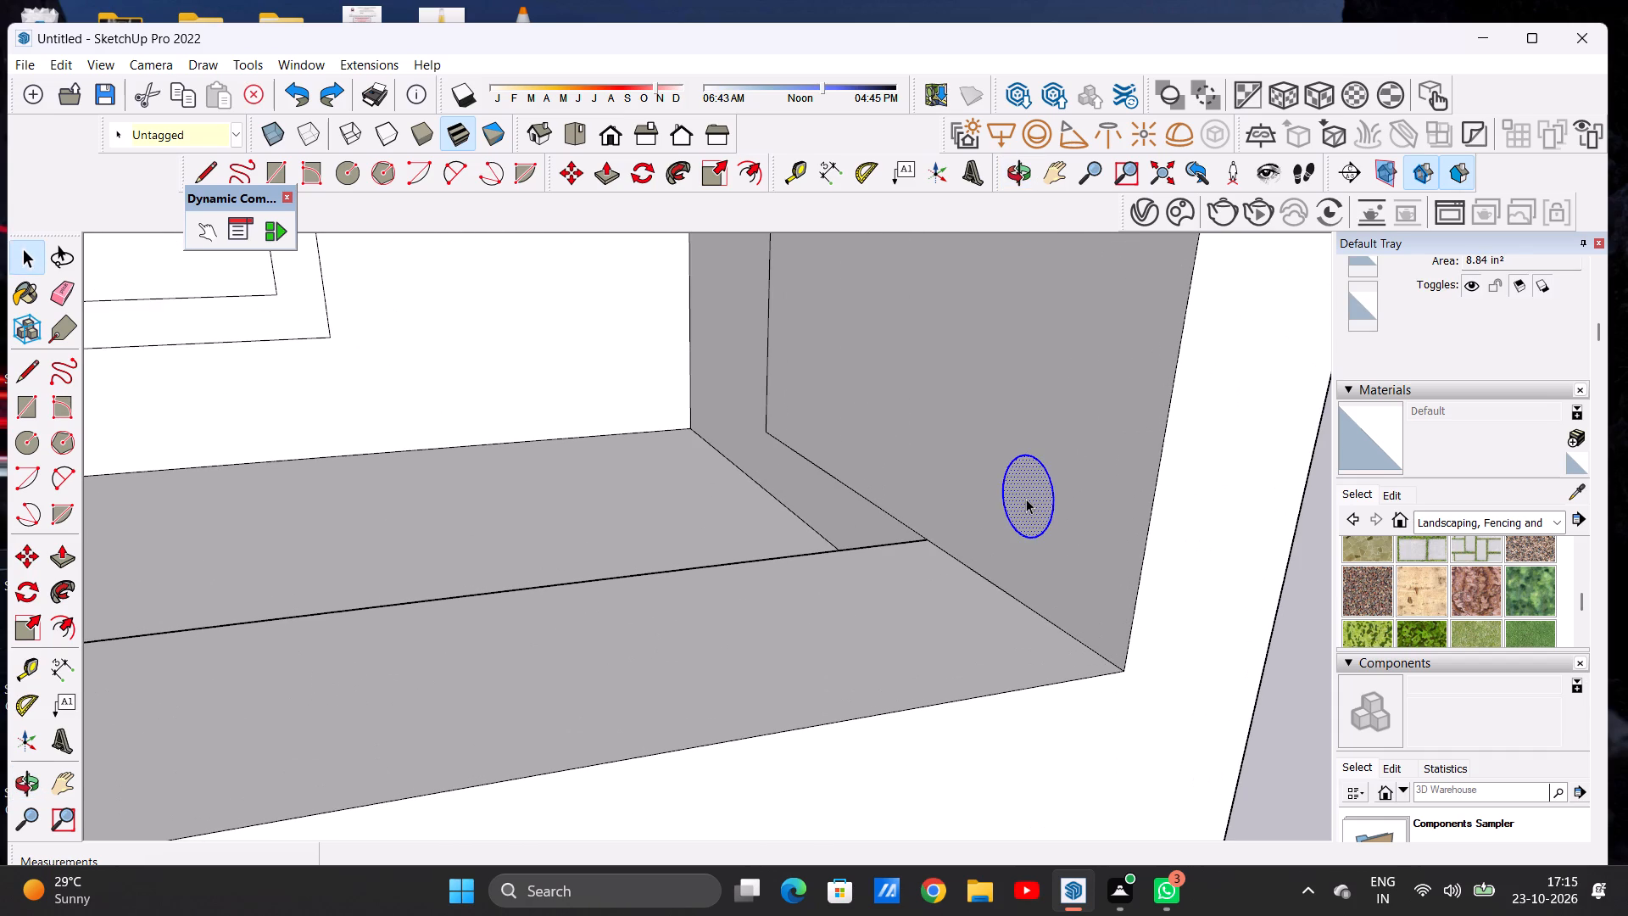
left_click(1285, 774)
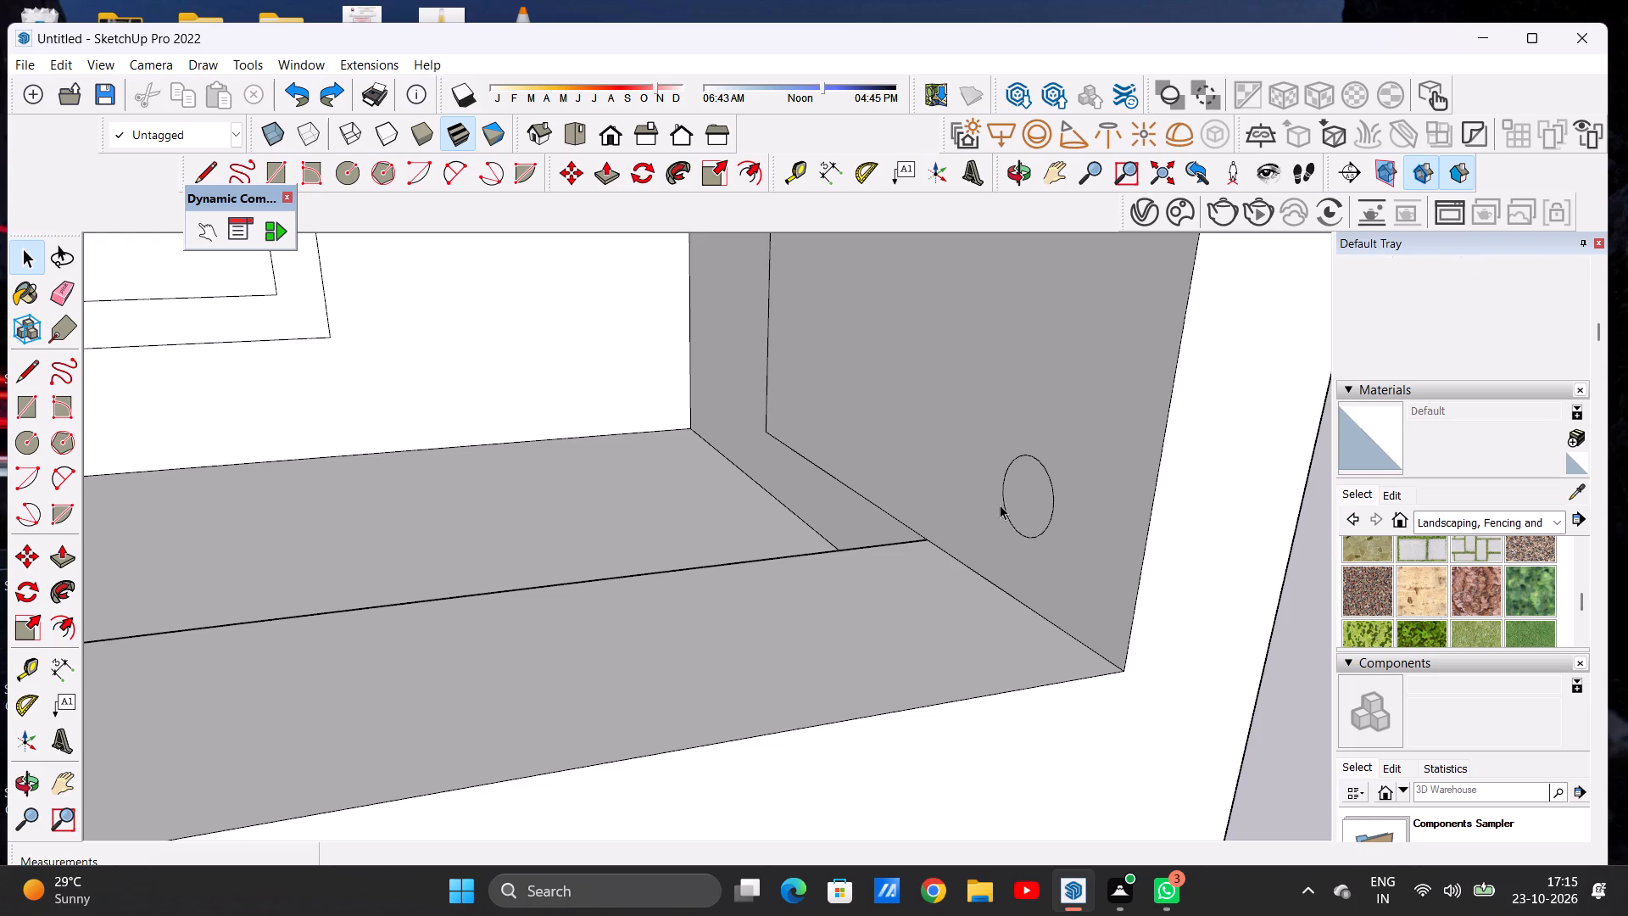
double_click(1023, 494)
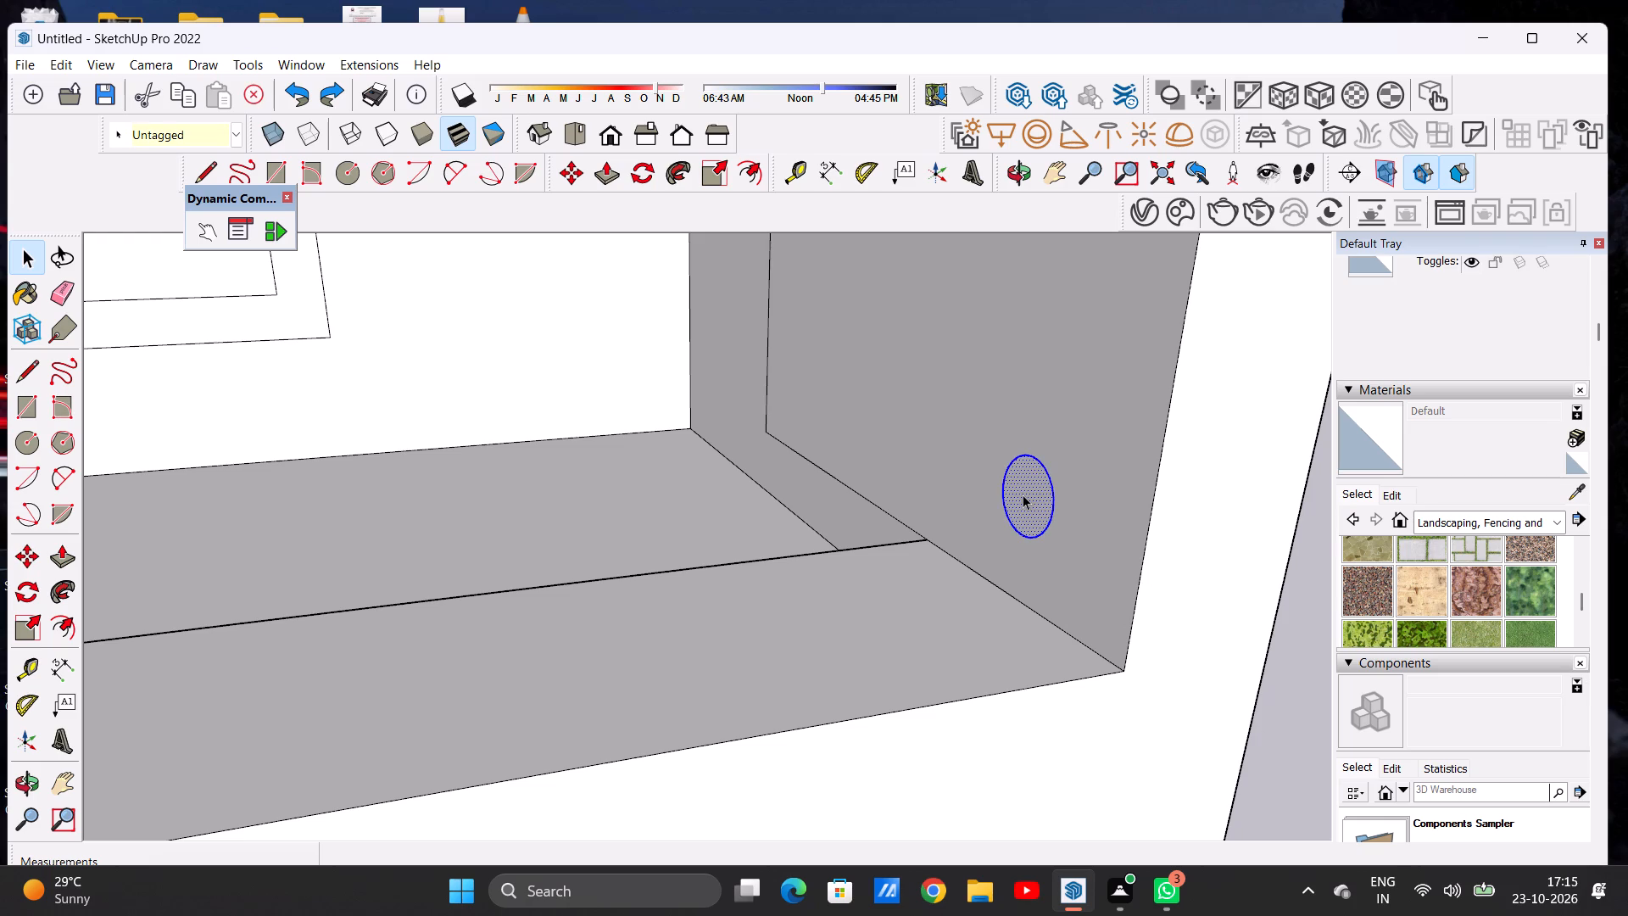
key("Delete")
Draw a smaller circle of about 1.21 in² on the side wall where the deleted one was, just above the front ledge.
key("c")
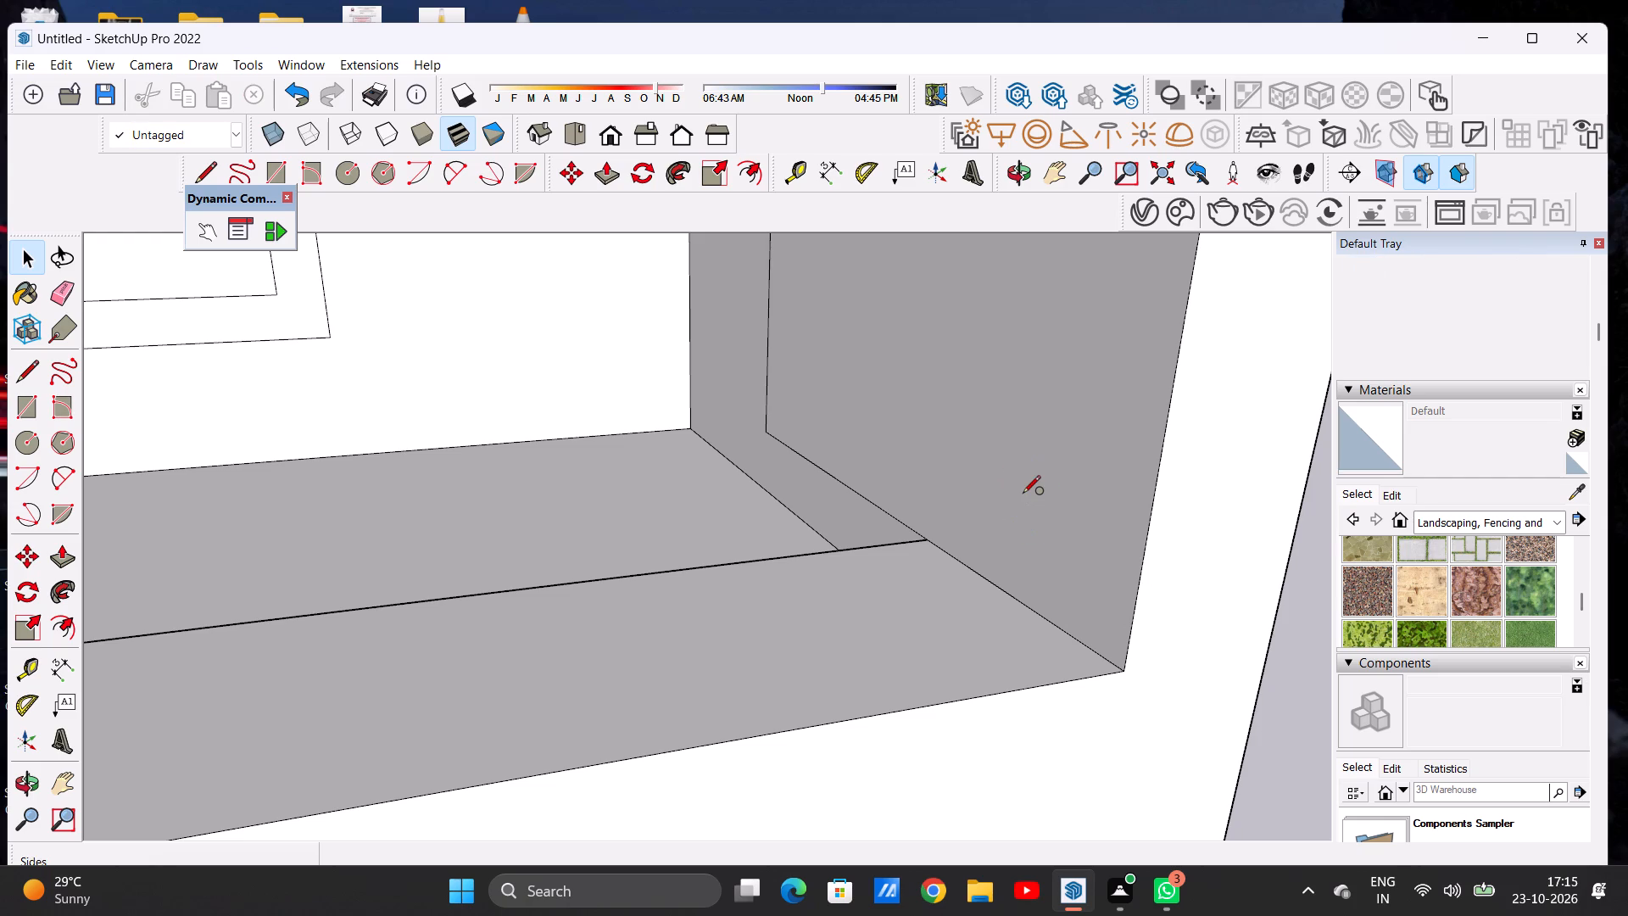
left_click(1023, 494)
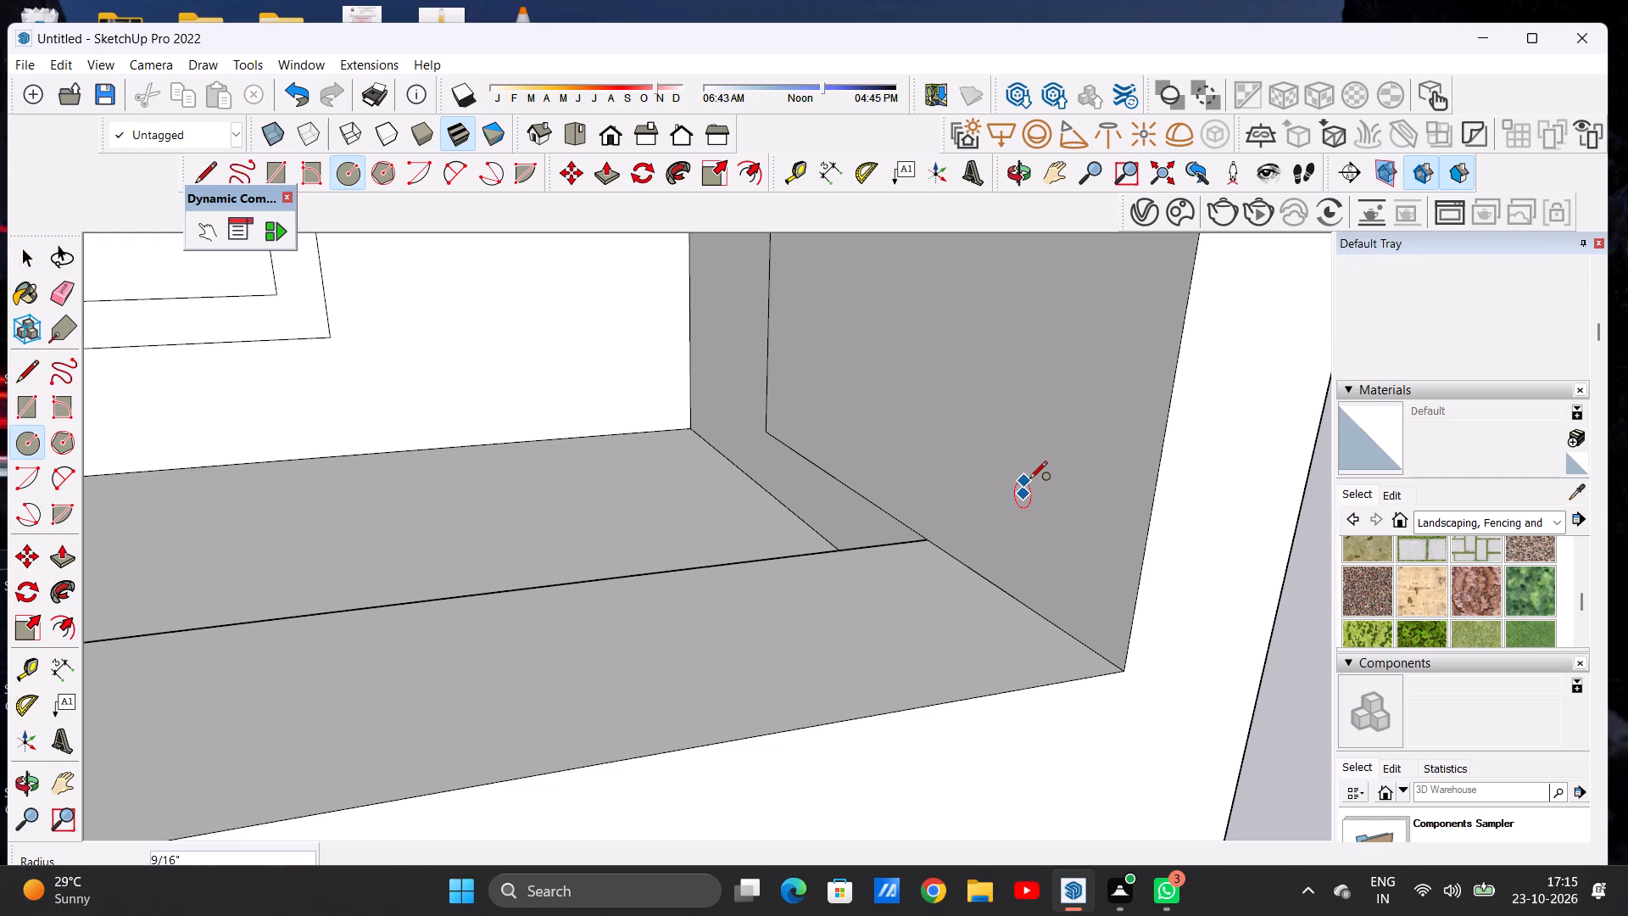
left_click(1029, 480)
key("space")
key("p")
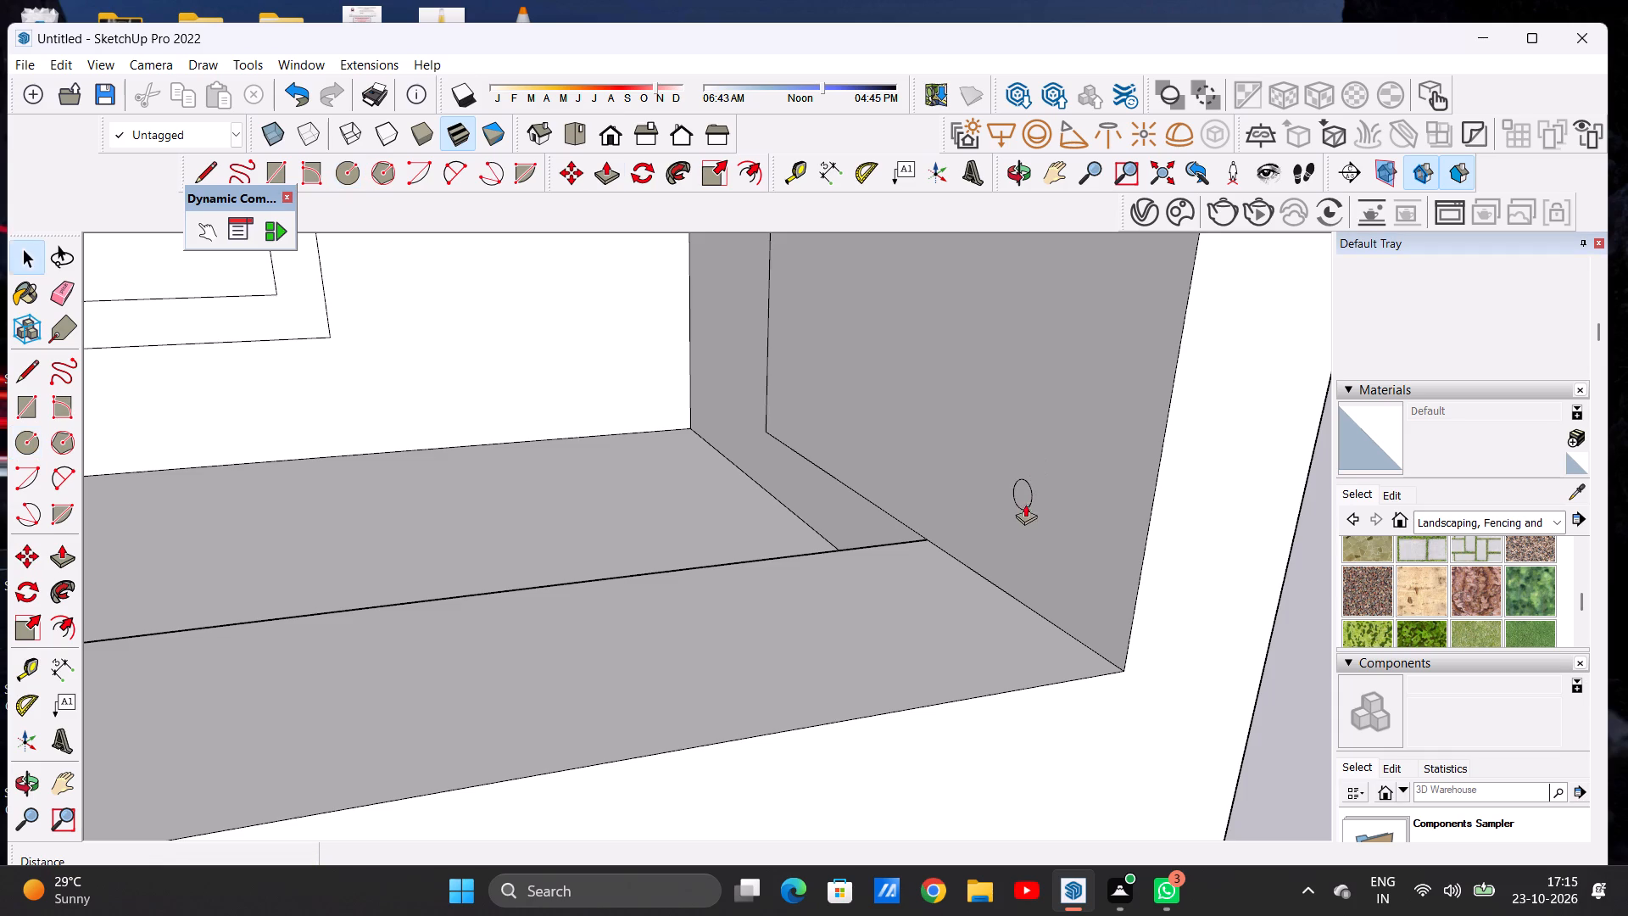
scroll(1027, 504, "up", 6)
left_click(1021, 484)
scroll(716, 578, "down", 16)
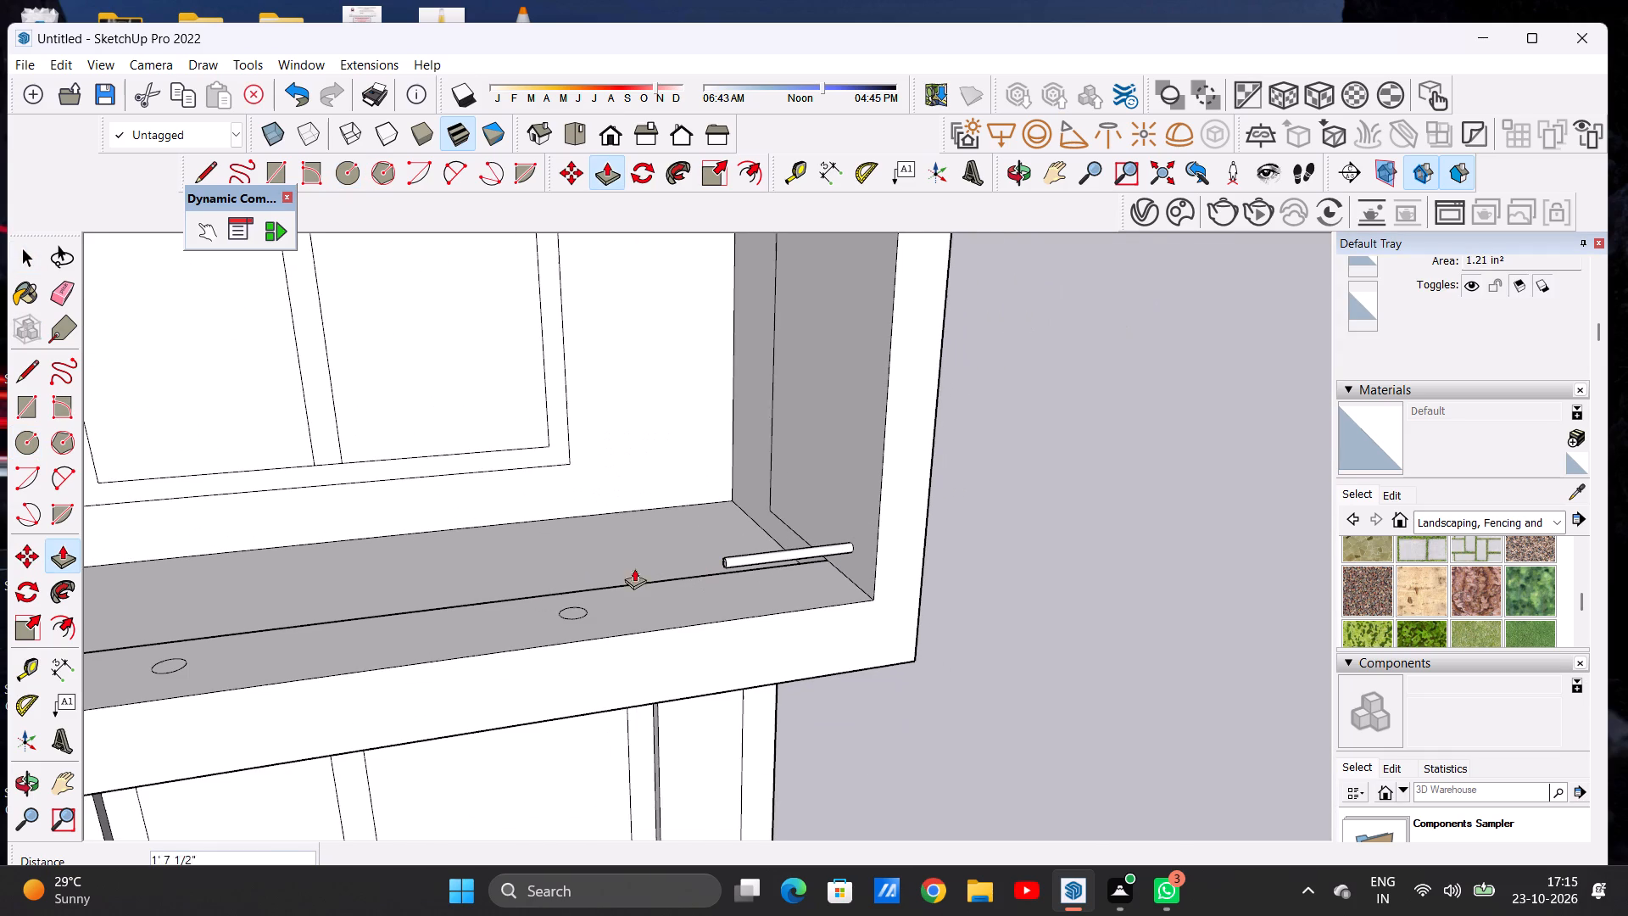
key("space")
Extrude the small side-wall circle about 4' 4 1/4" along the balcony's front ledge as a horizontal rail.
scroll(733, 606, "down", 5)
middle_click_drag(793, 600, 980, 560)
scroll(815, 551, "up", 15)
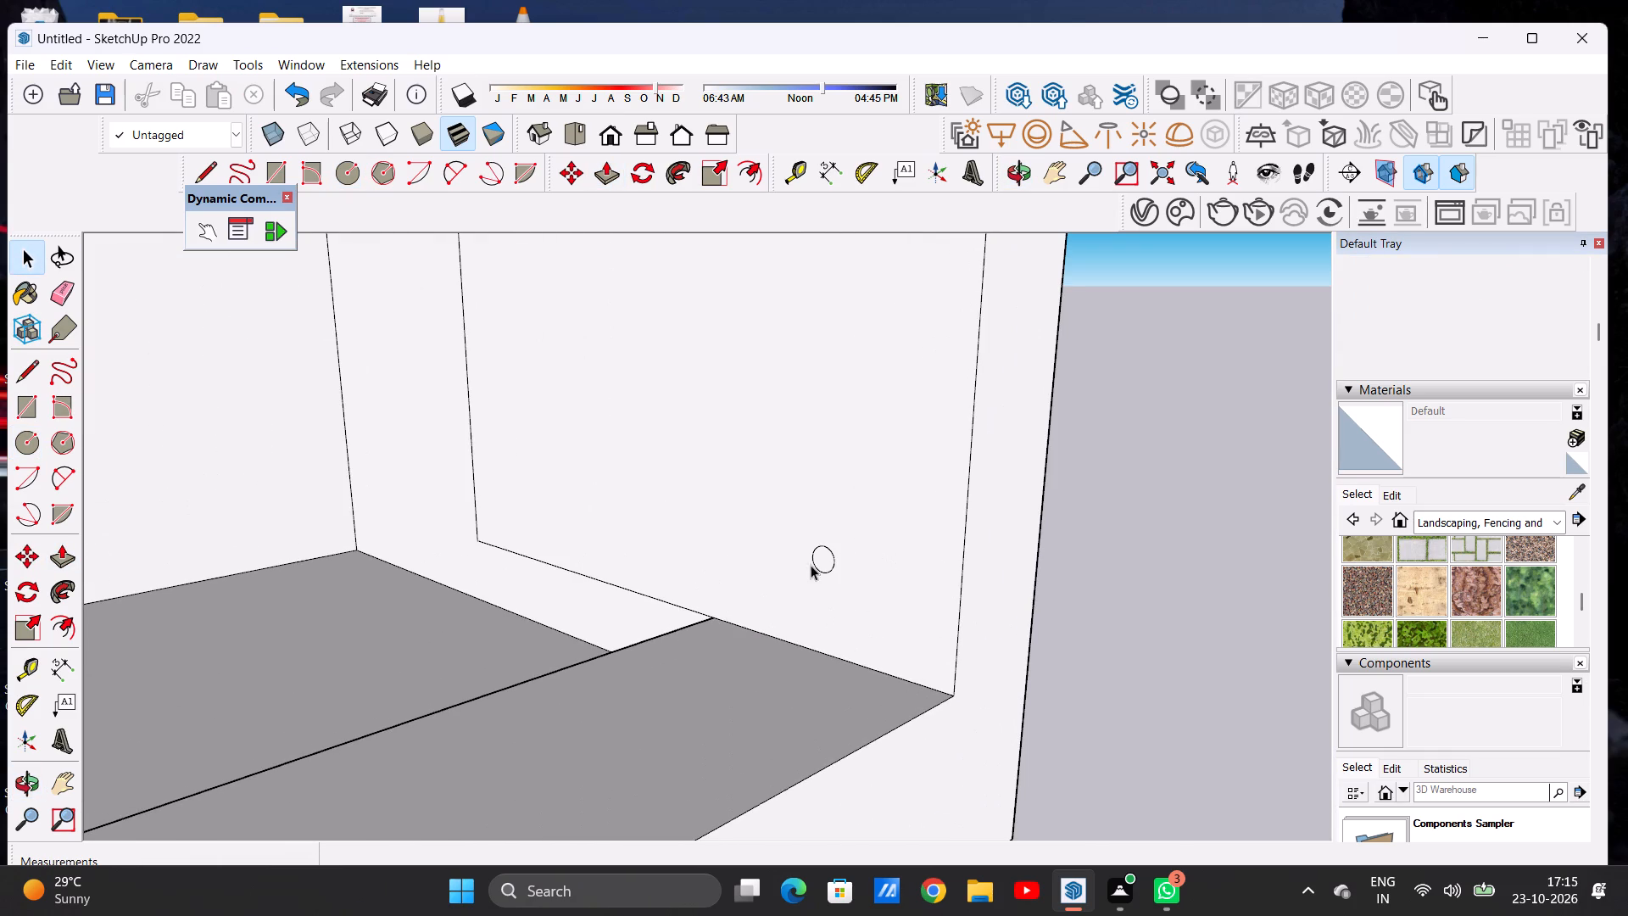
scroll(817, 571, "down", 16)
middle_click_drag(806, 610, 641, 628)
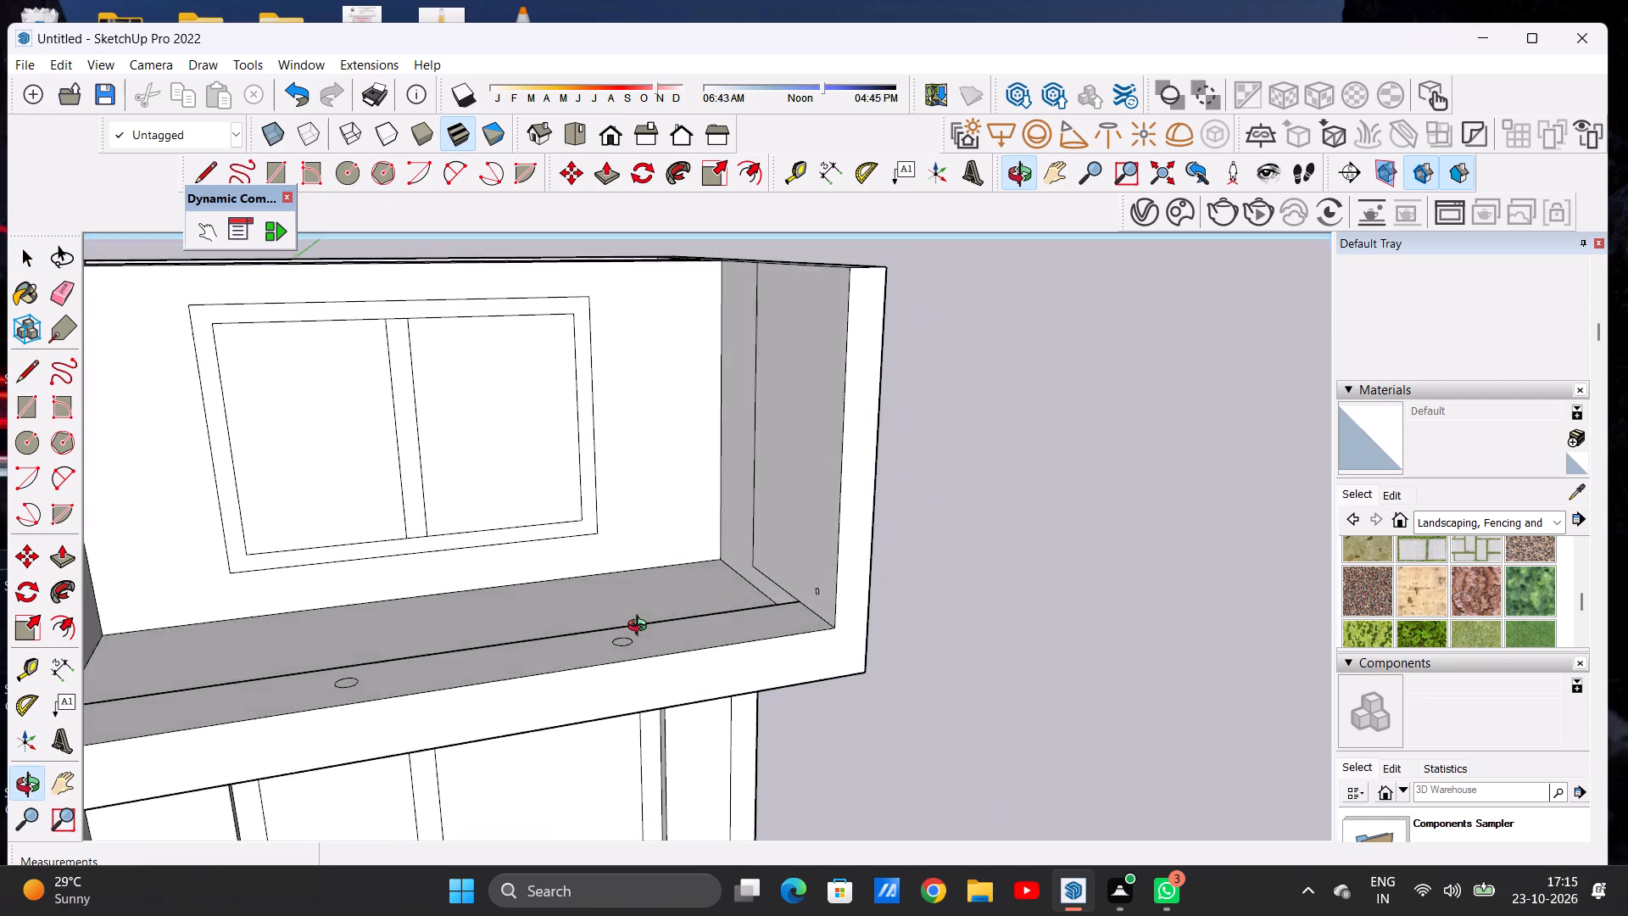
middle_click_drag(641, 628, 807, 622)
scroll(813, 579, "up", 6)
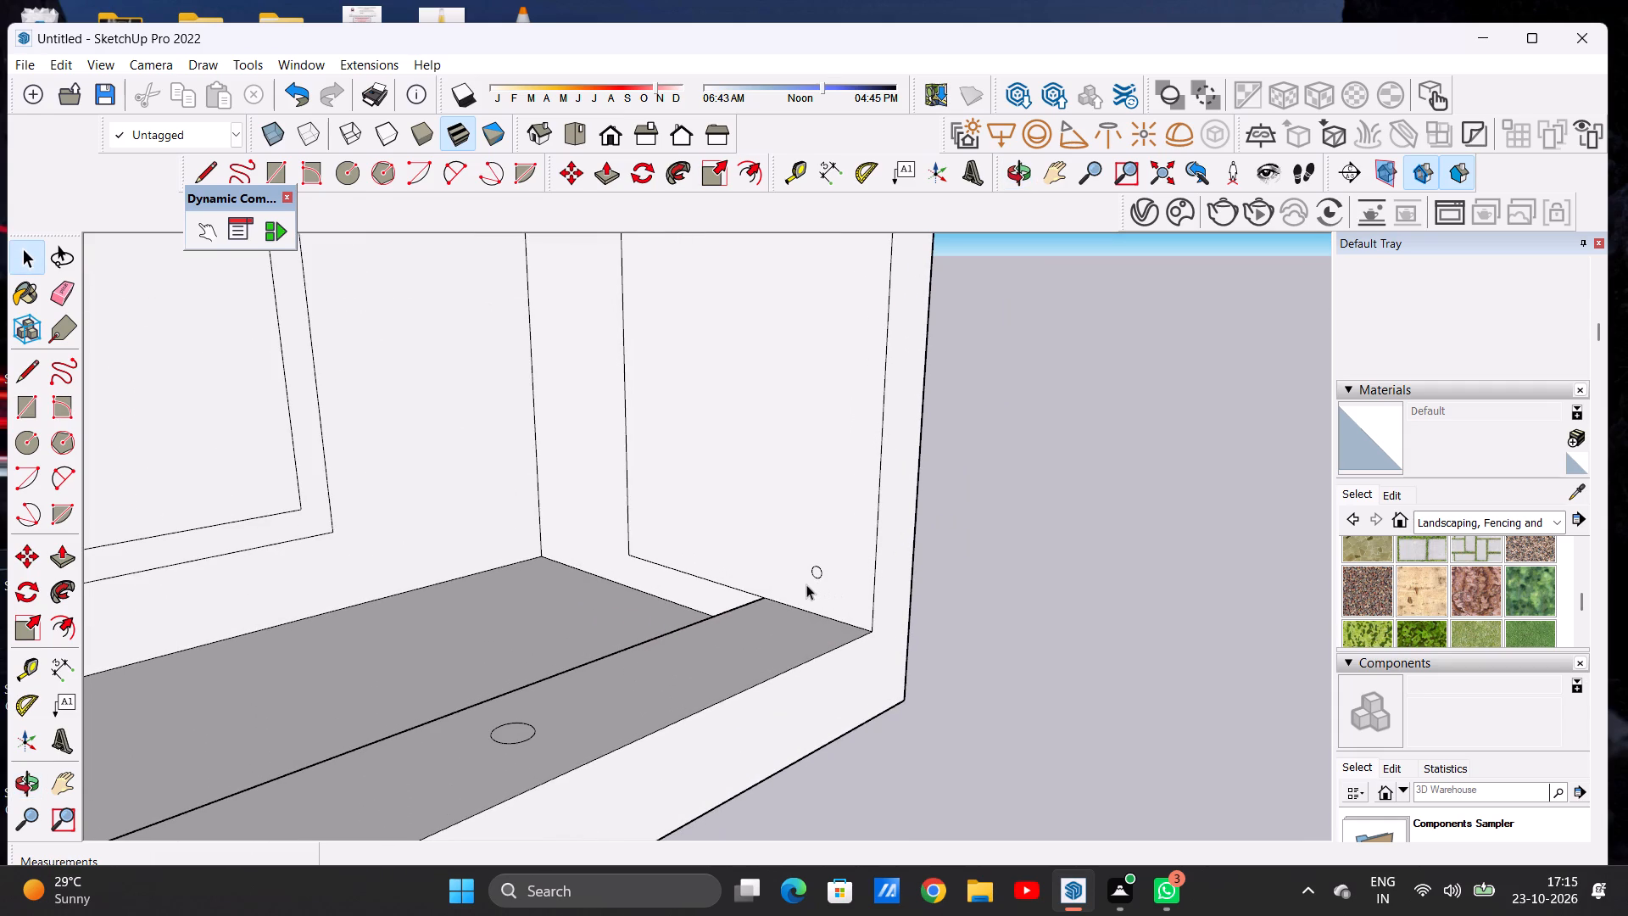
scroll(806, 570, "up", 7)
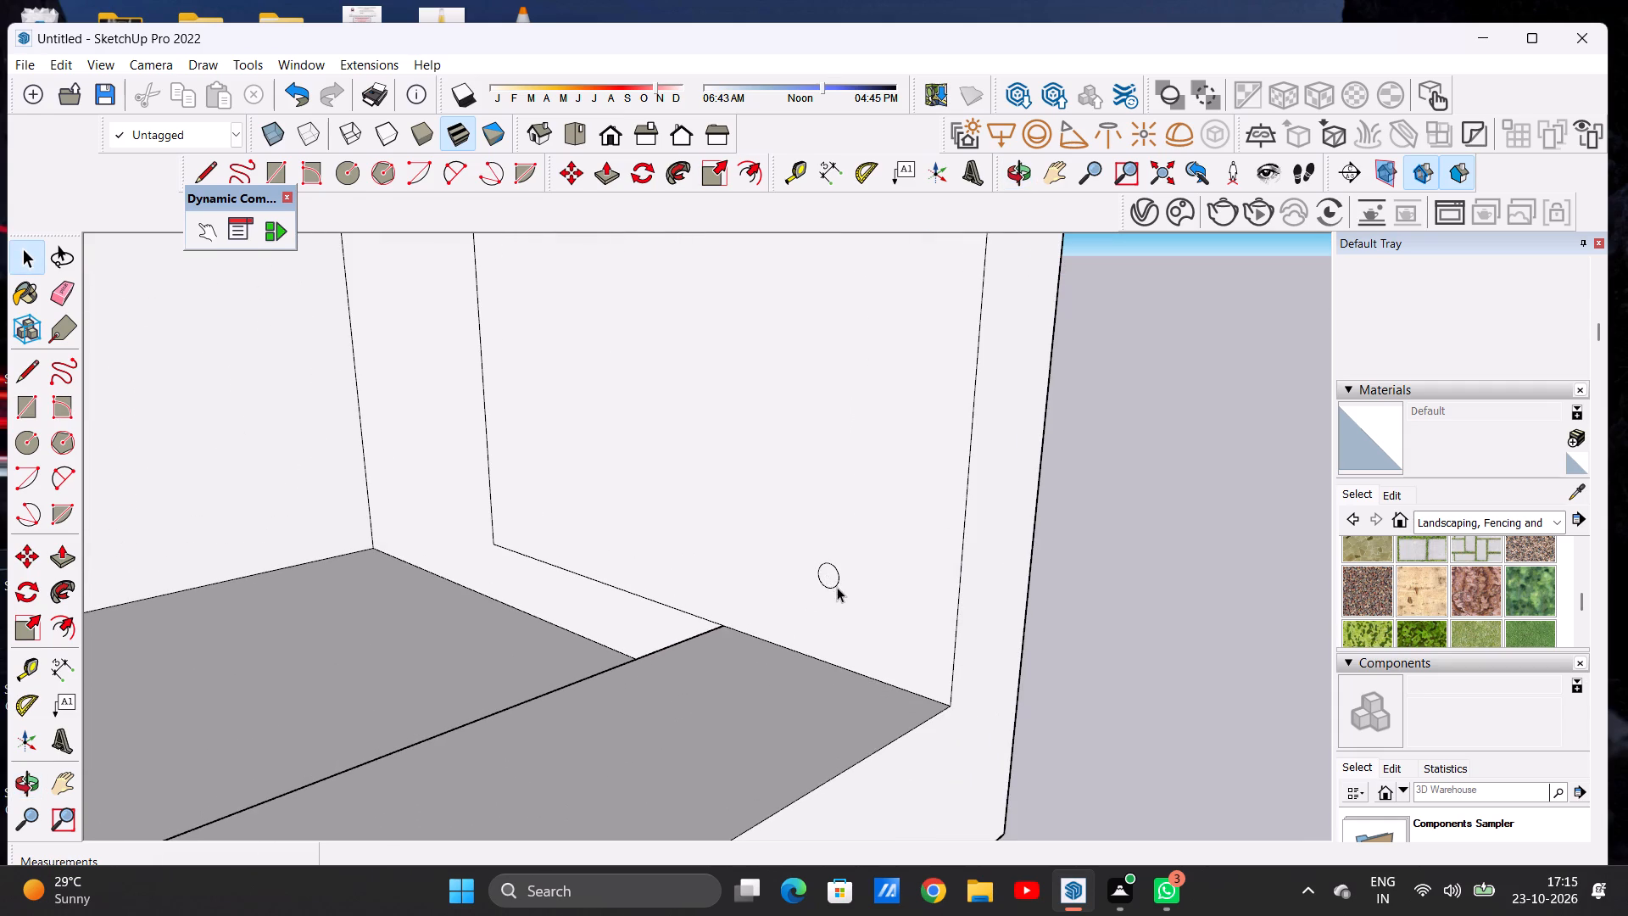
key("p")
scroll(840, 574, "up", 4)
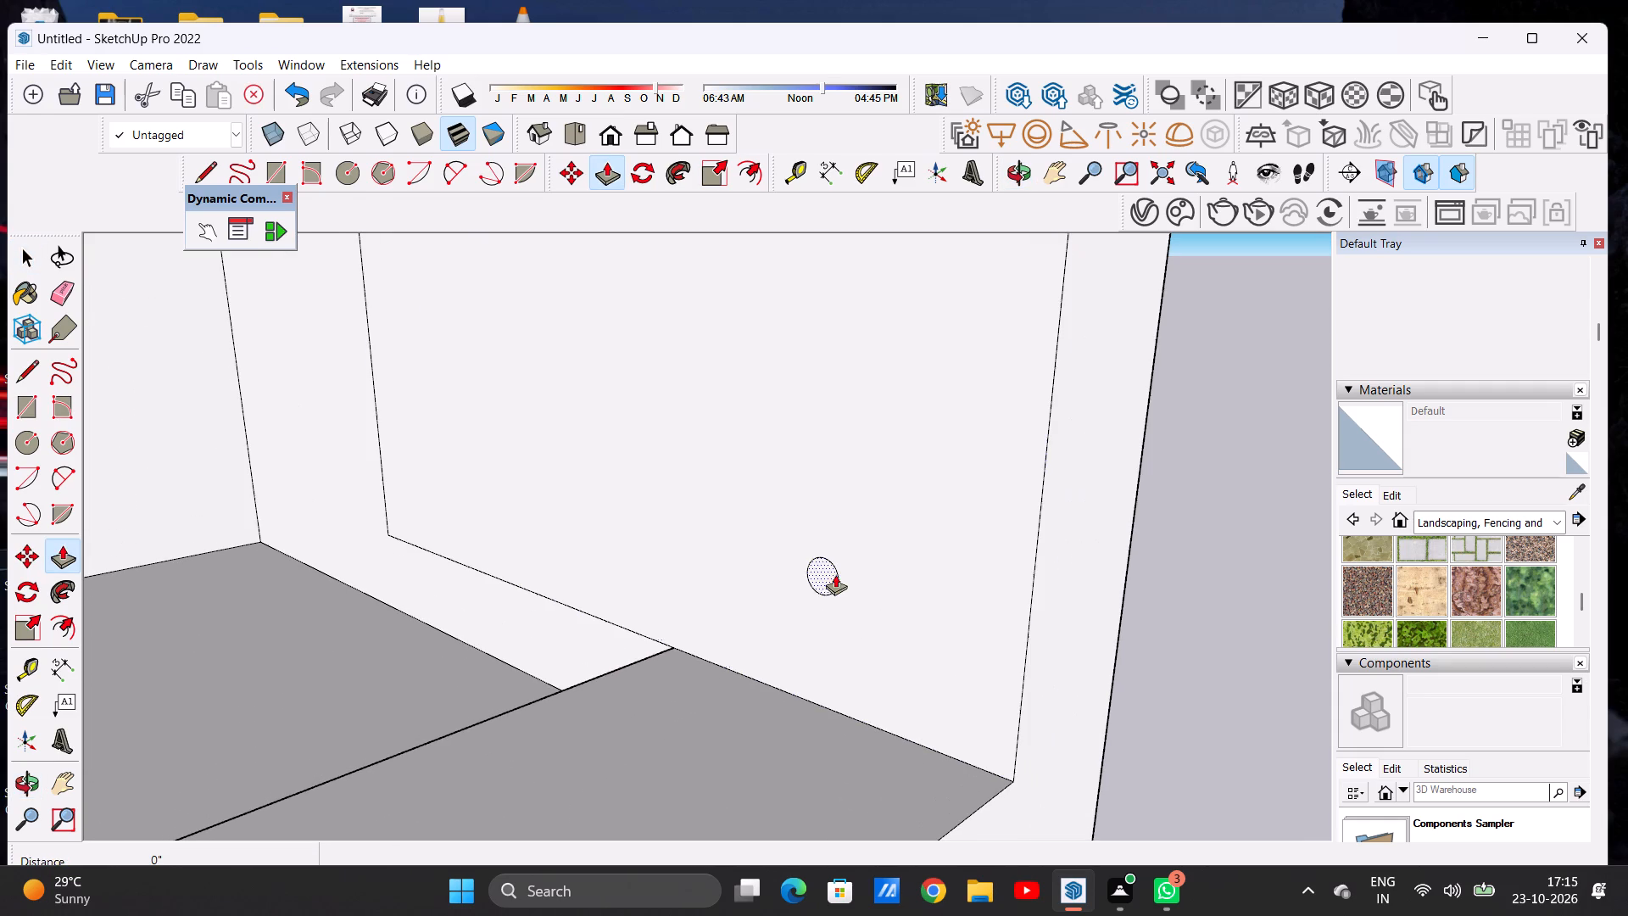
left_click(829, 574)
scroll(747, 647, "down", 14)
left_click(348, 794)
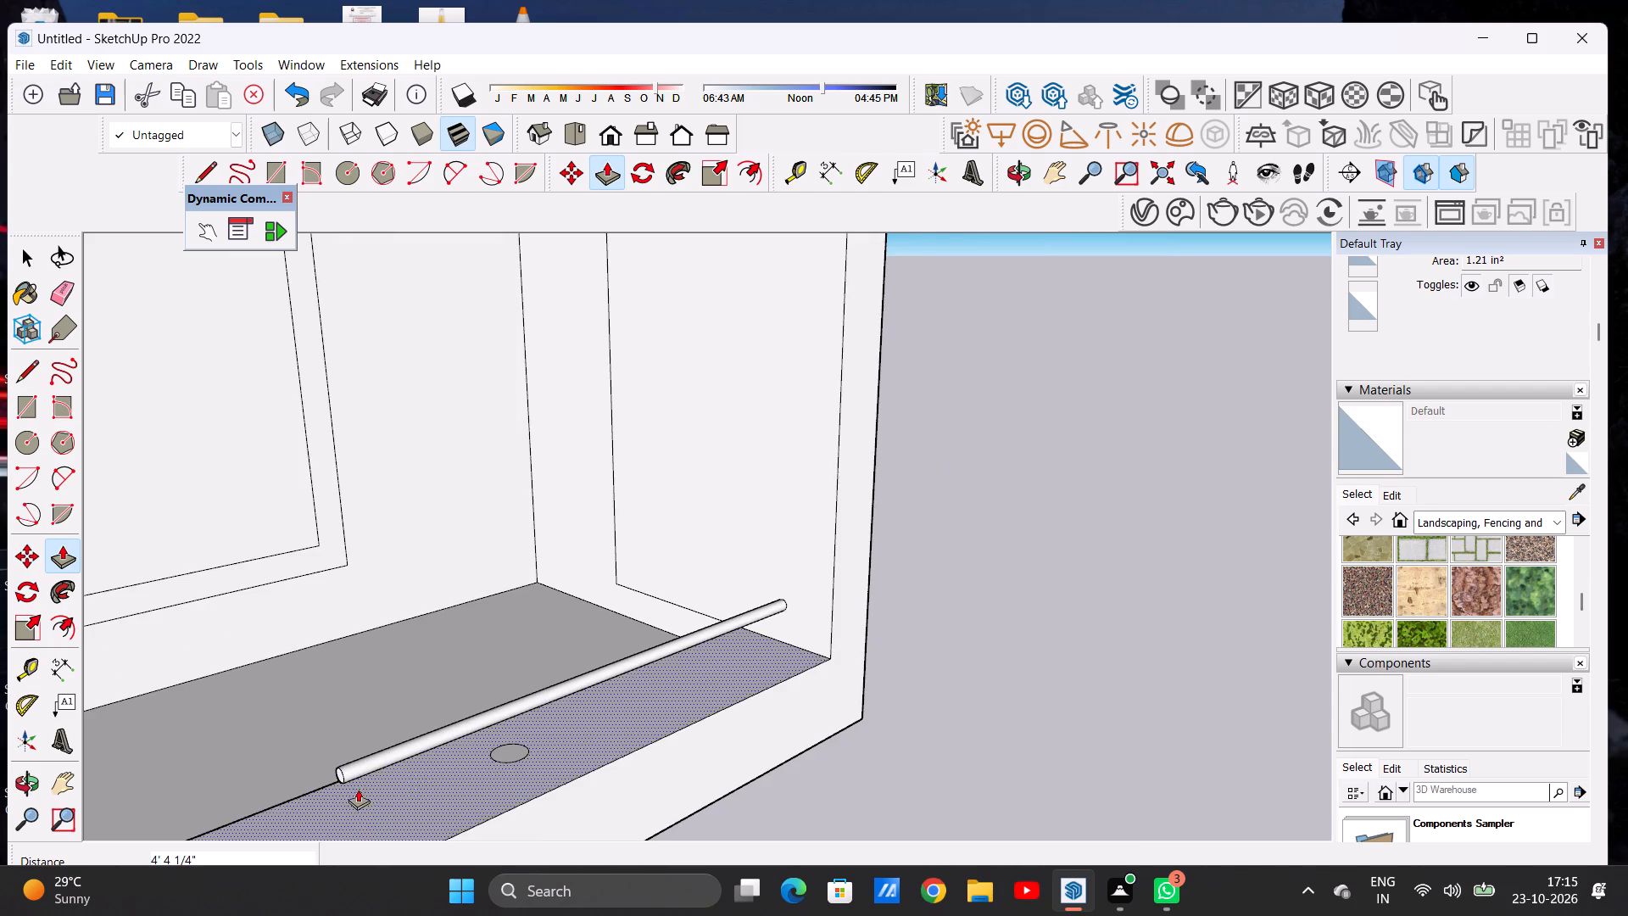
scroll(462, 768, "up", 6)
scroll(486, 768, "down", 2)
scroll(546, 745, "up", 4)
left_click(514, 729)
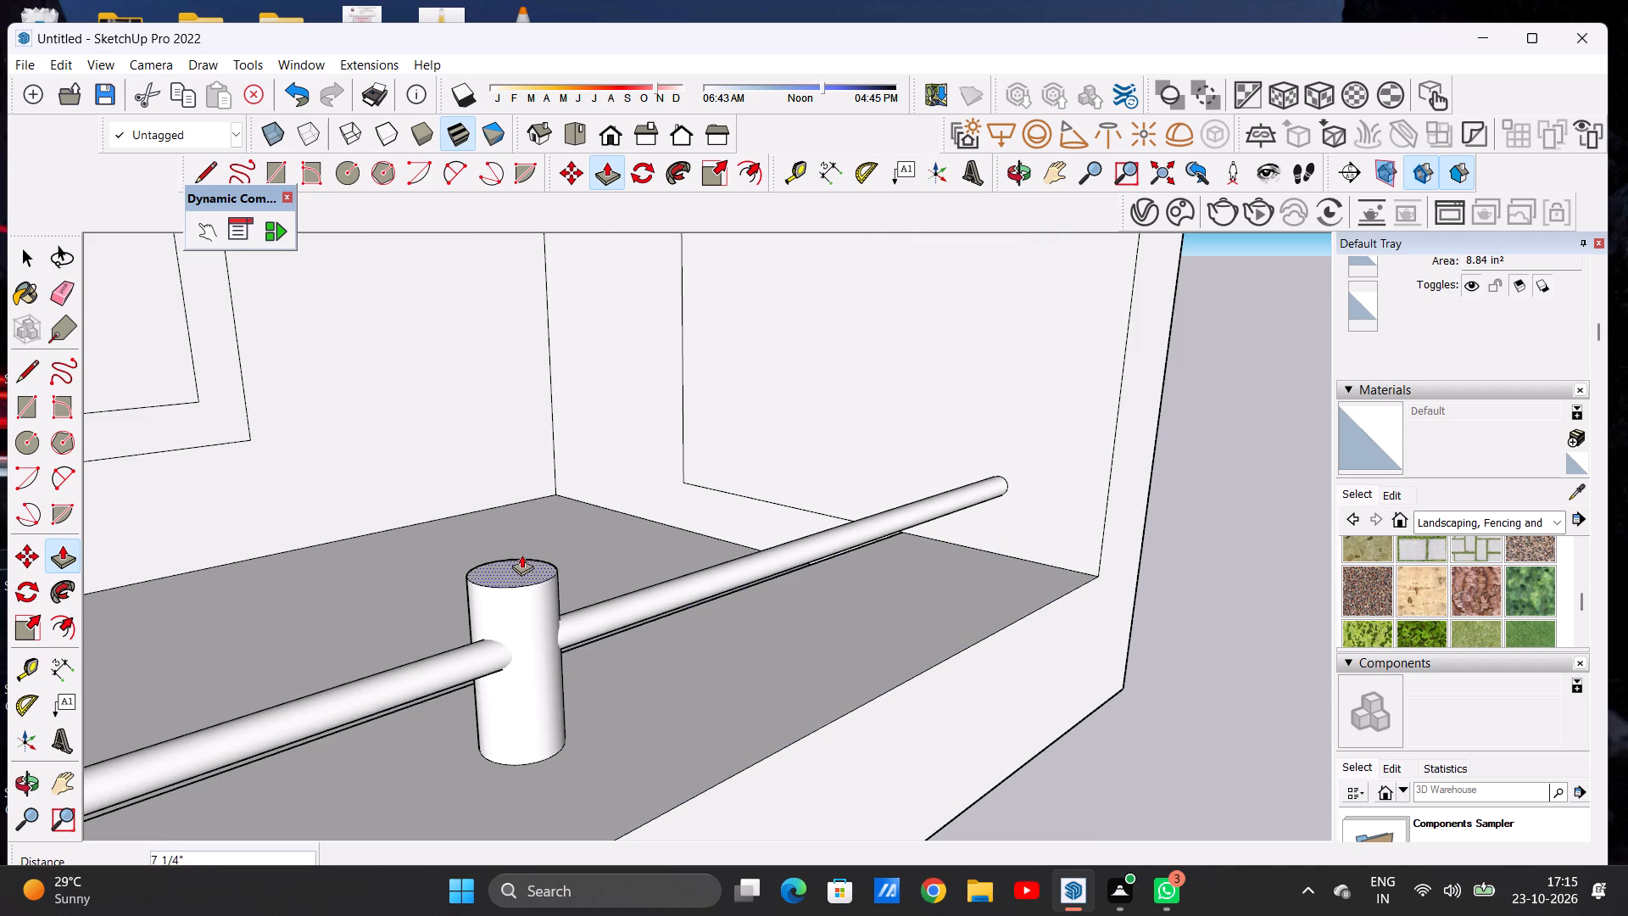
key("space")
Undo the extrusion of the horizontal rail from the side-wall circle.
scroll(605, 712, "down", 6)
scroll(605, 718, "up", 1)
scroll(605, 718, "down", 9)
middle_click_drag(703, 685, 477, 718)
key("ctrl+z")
Delete the large circle on the front ledge nearest the side wall with the small circle.
scroll(540, 646, "up", 7)
middle_click_drag(597, 690, 583, 758)
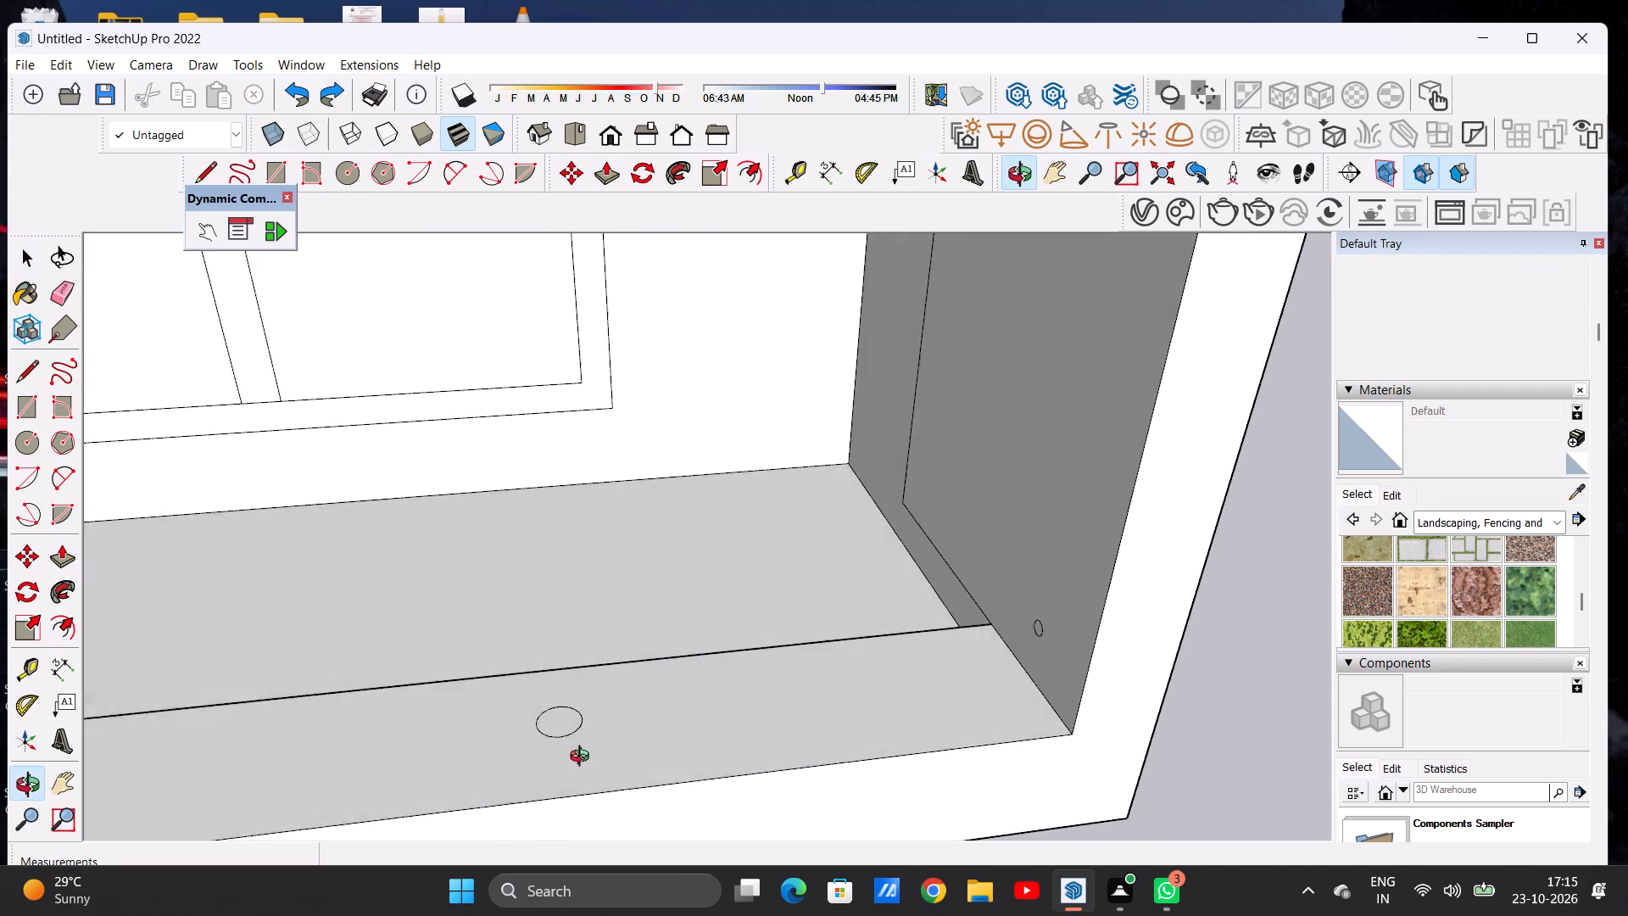
middle_click_drag(583, 758, 565, 785)
scroll(537, 730, "up", 2)
scroll(550, 723, "down", 1)
scroll(553, 723, "up", 1)
scroll(555, 722, "down", 1)
scroll(555, 722, "up", 1)
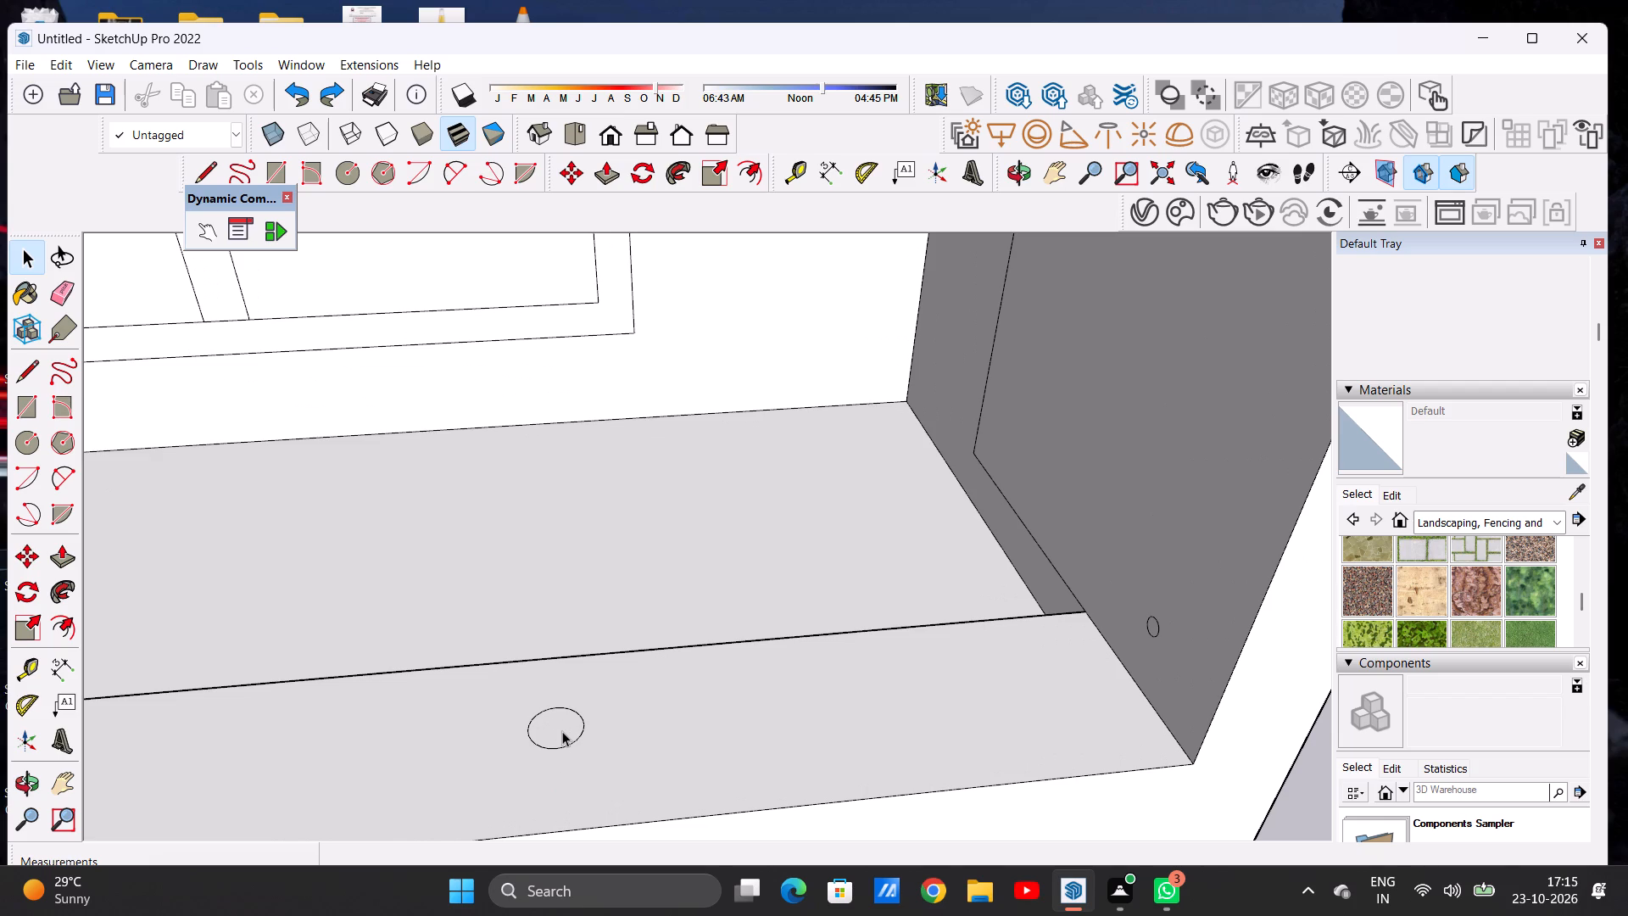
double_click(562, 731)
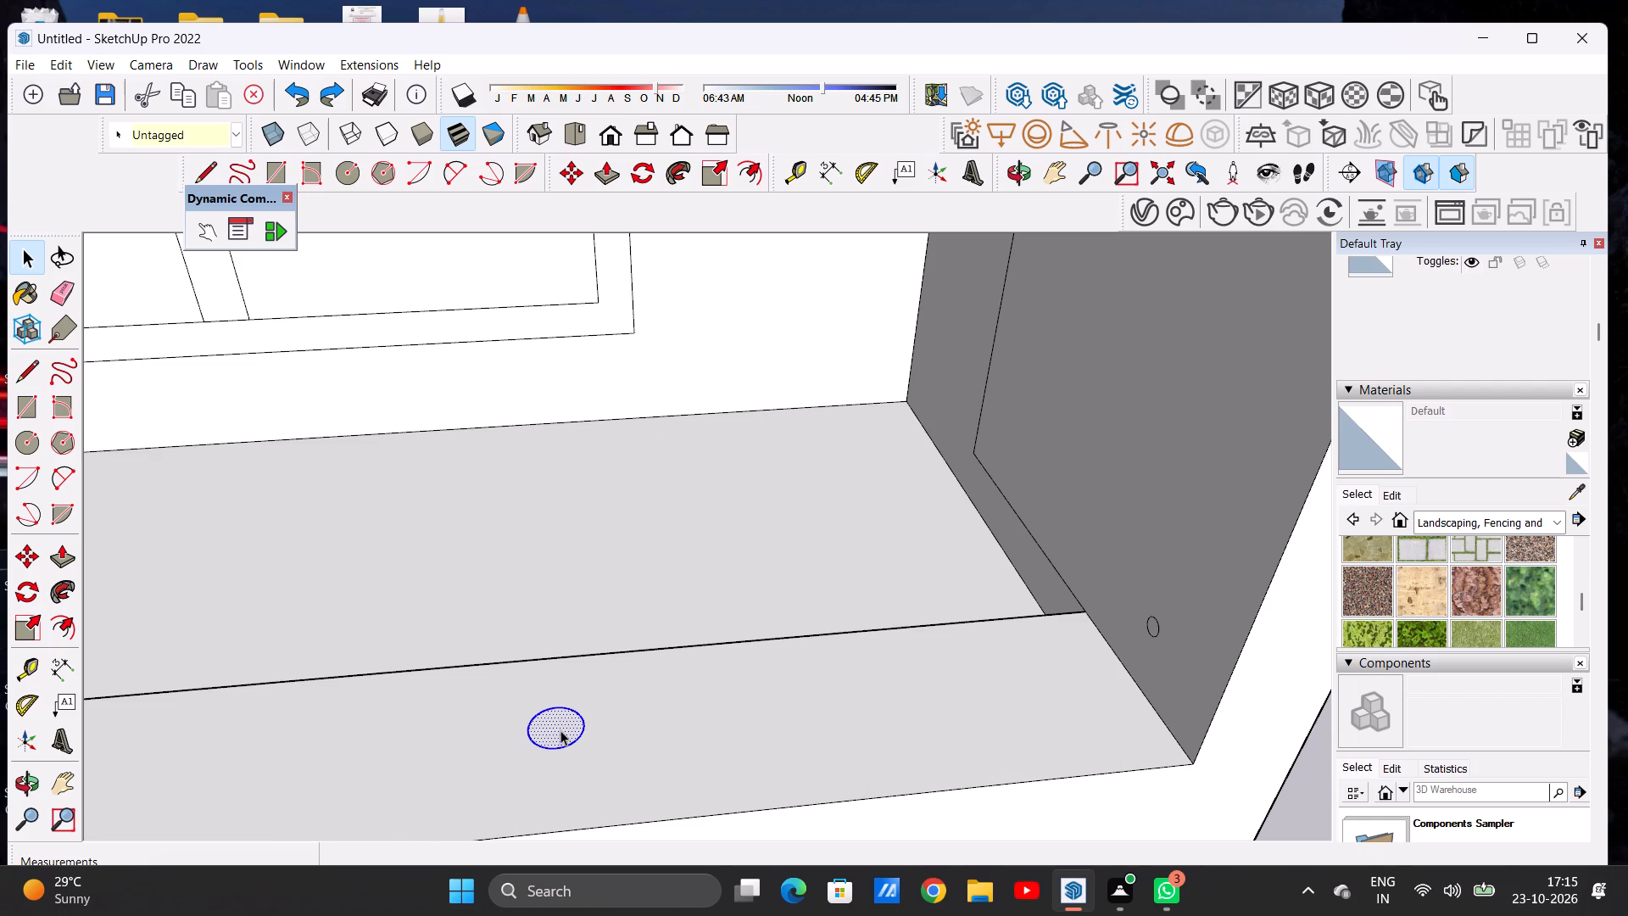
key("Delete")
Draw a smaller circle of about 1.75 in² on the front ledge in place of the deleted one.
key("c")
left_click(560, 730)
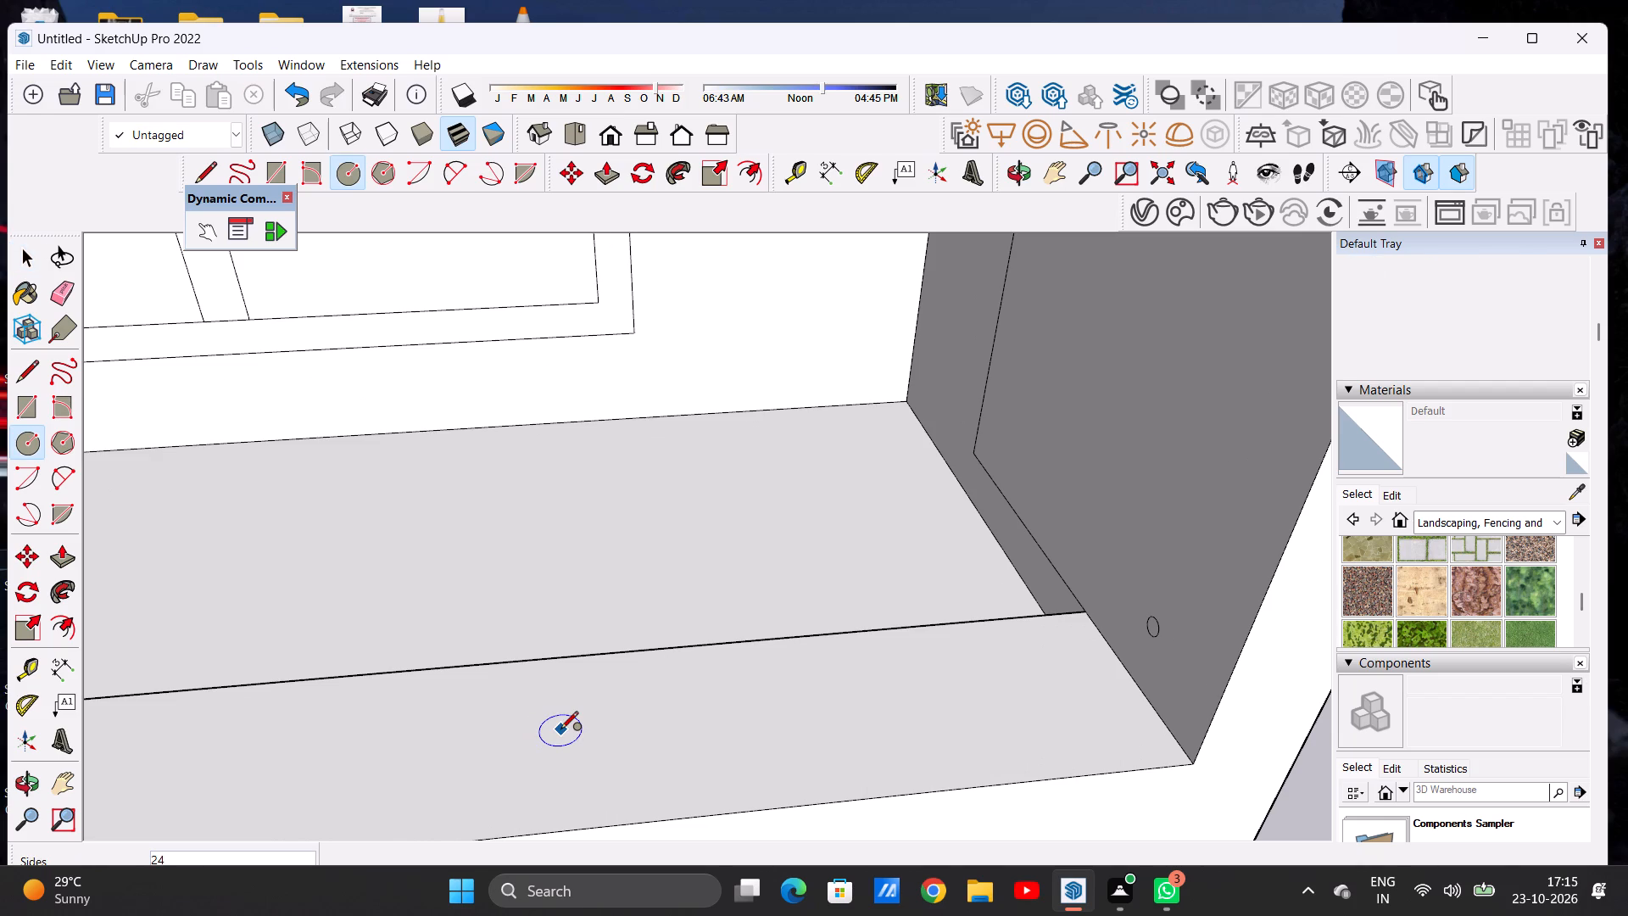
scroll(568, 721, "up", 4)
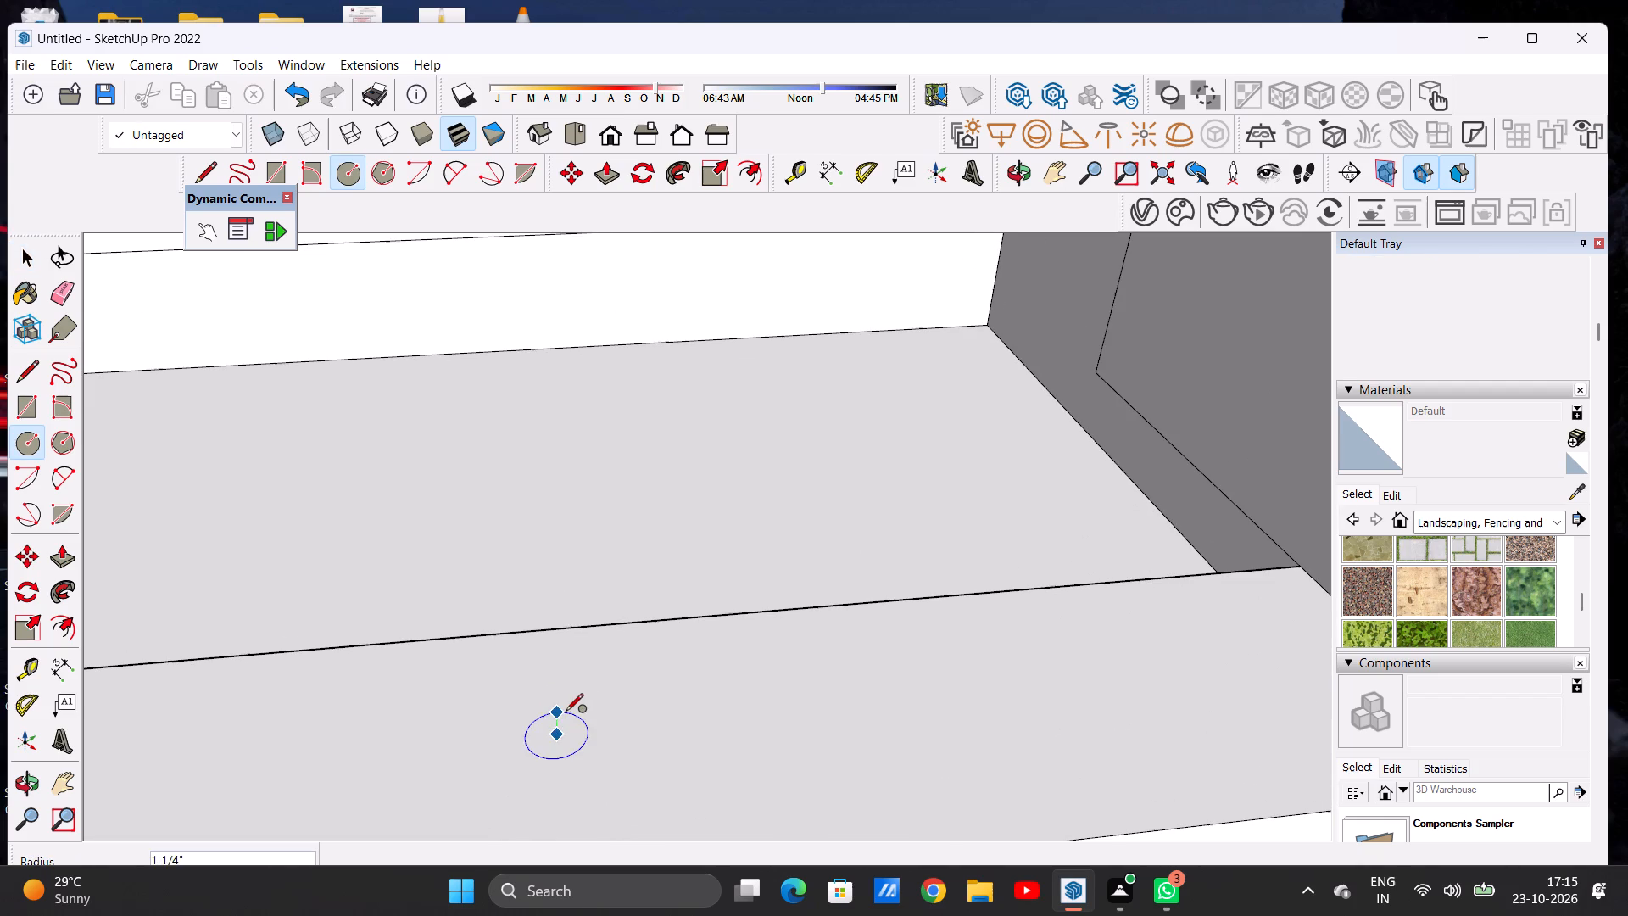
left_click(566, 721)
key("space")
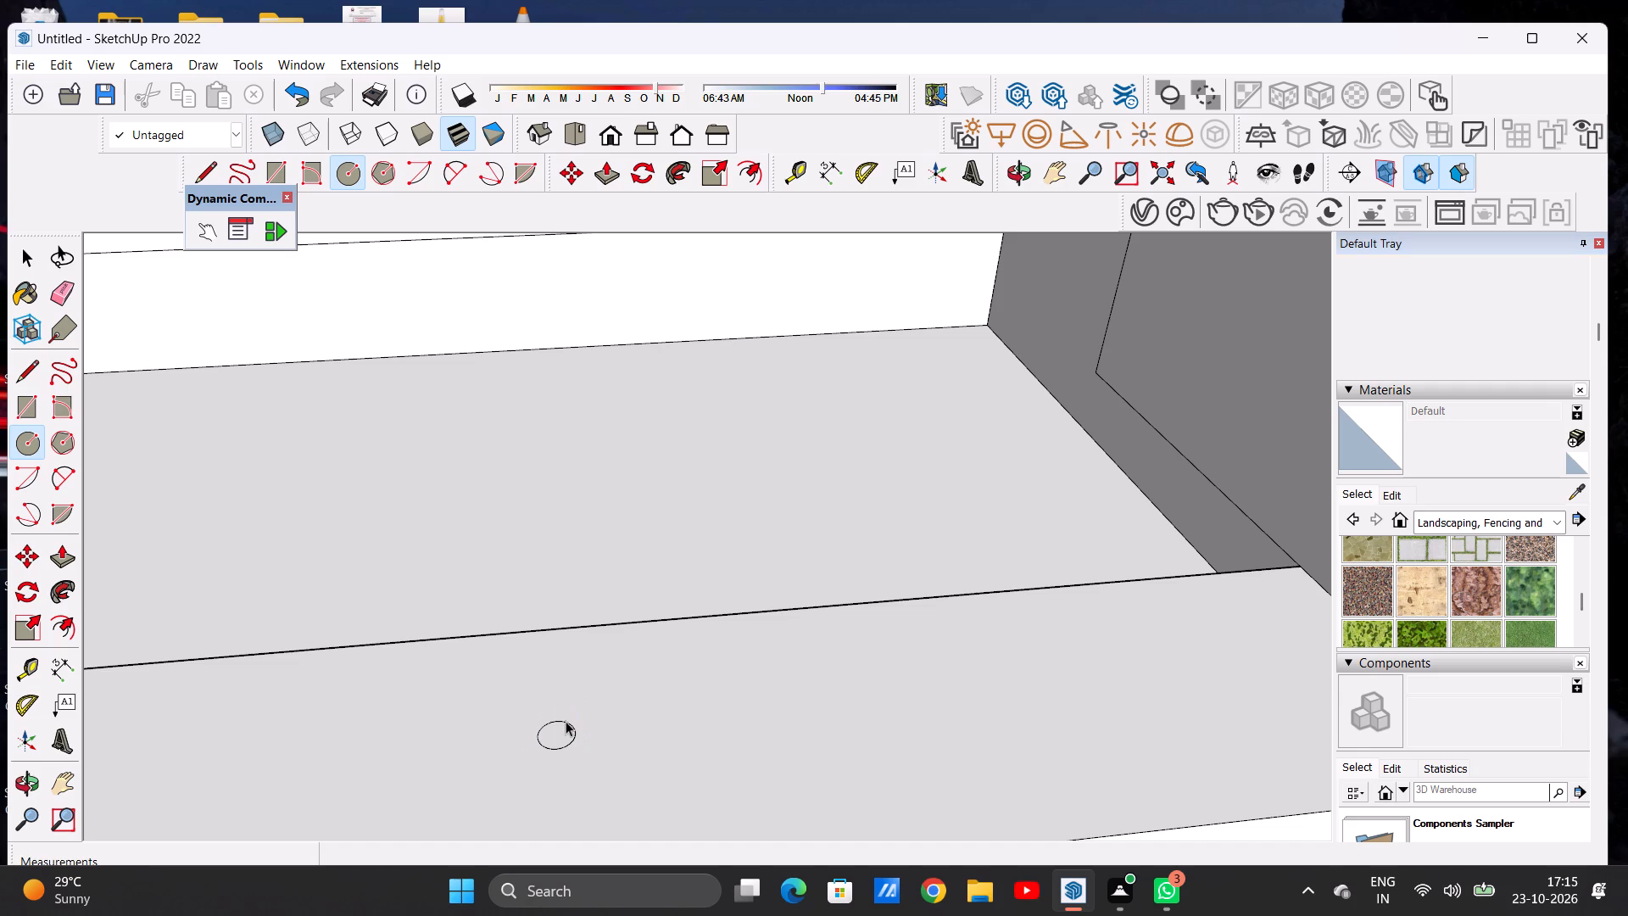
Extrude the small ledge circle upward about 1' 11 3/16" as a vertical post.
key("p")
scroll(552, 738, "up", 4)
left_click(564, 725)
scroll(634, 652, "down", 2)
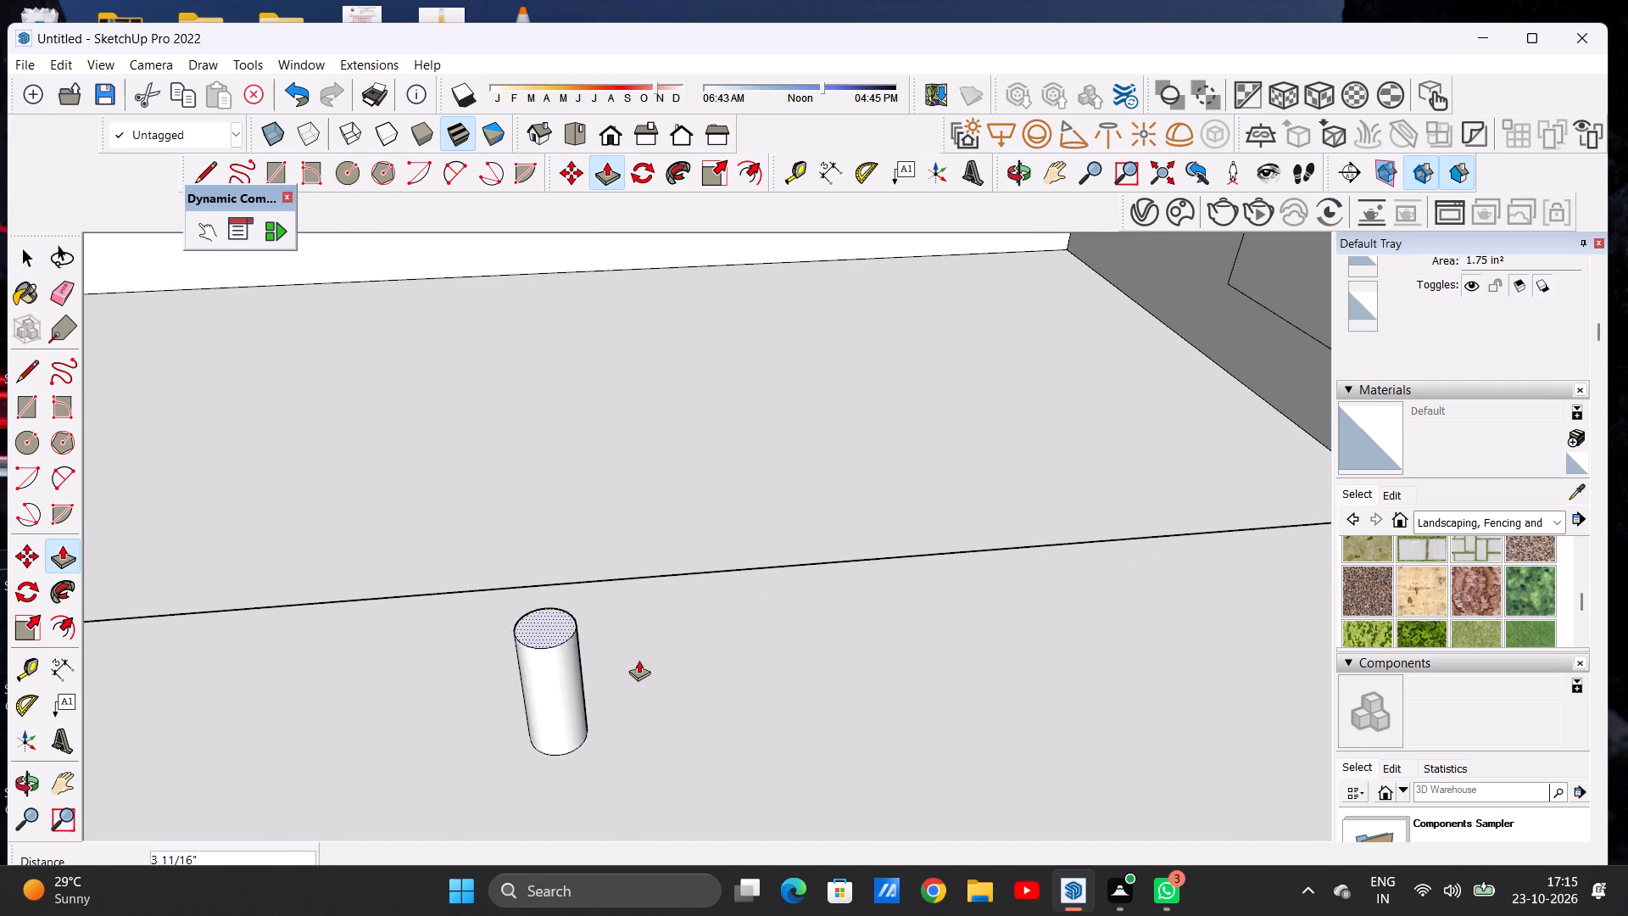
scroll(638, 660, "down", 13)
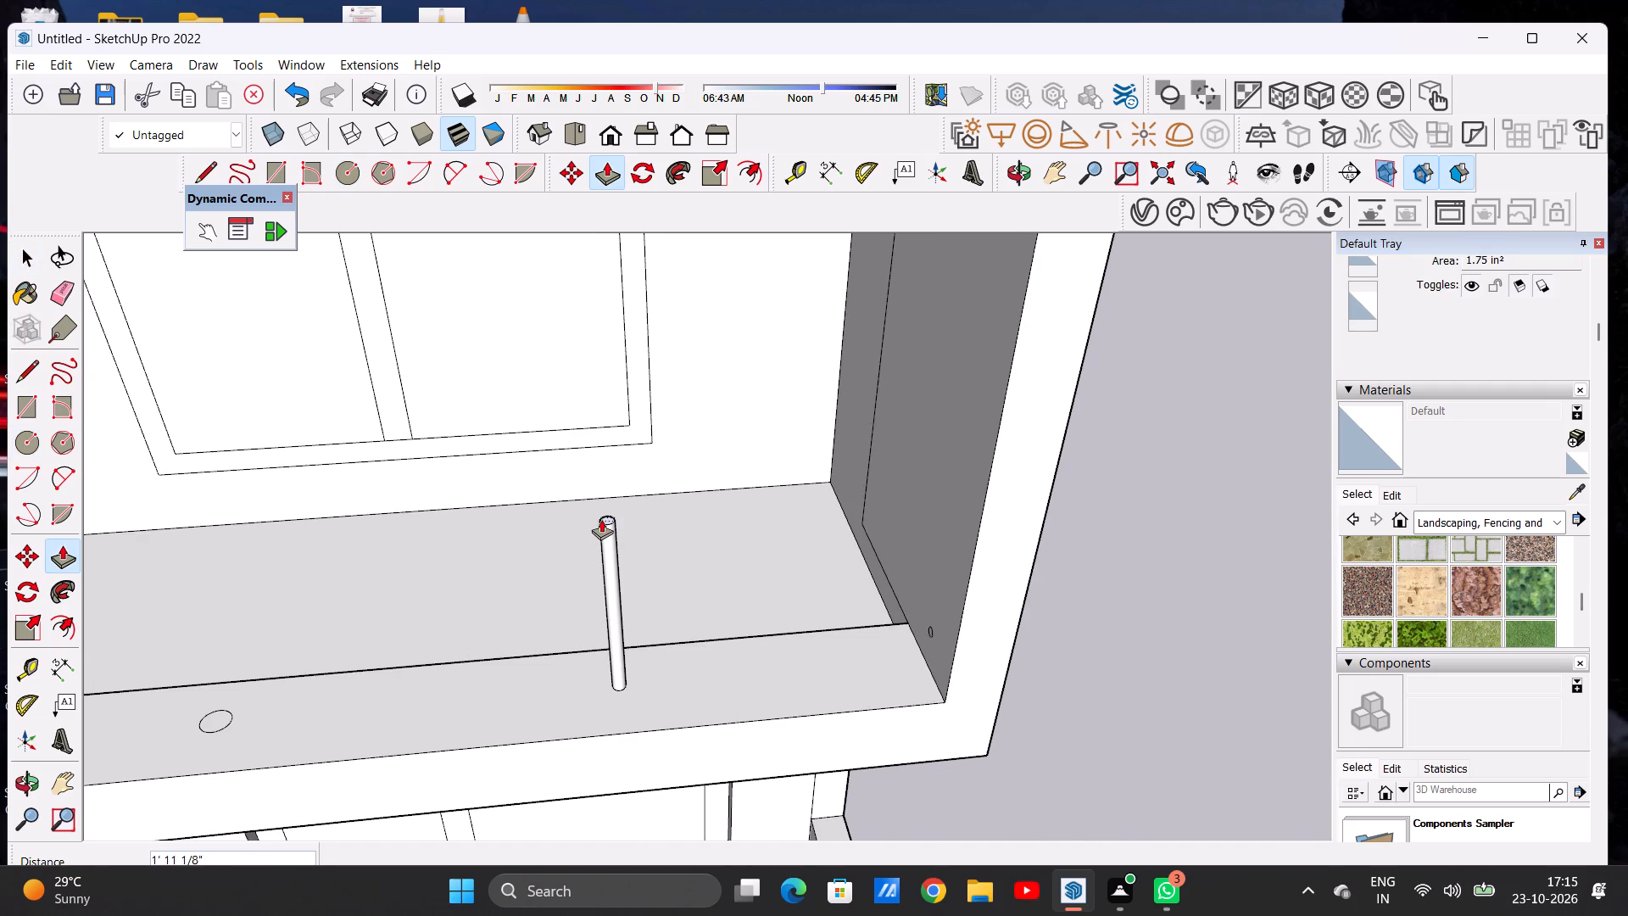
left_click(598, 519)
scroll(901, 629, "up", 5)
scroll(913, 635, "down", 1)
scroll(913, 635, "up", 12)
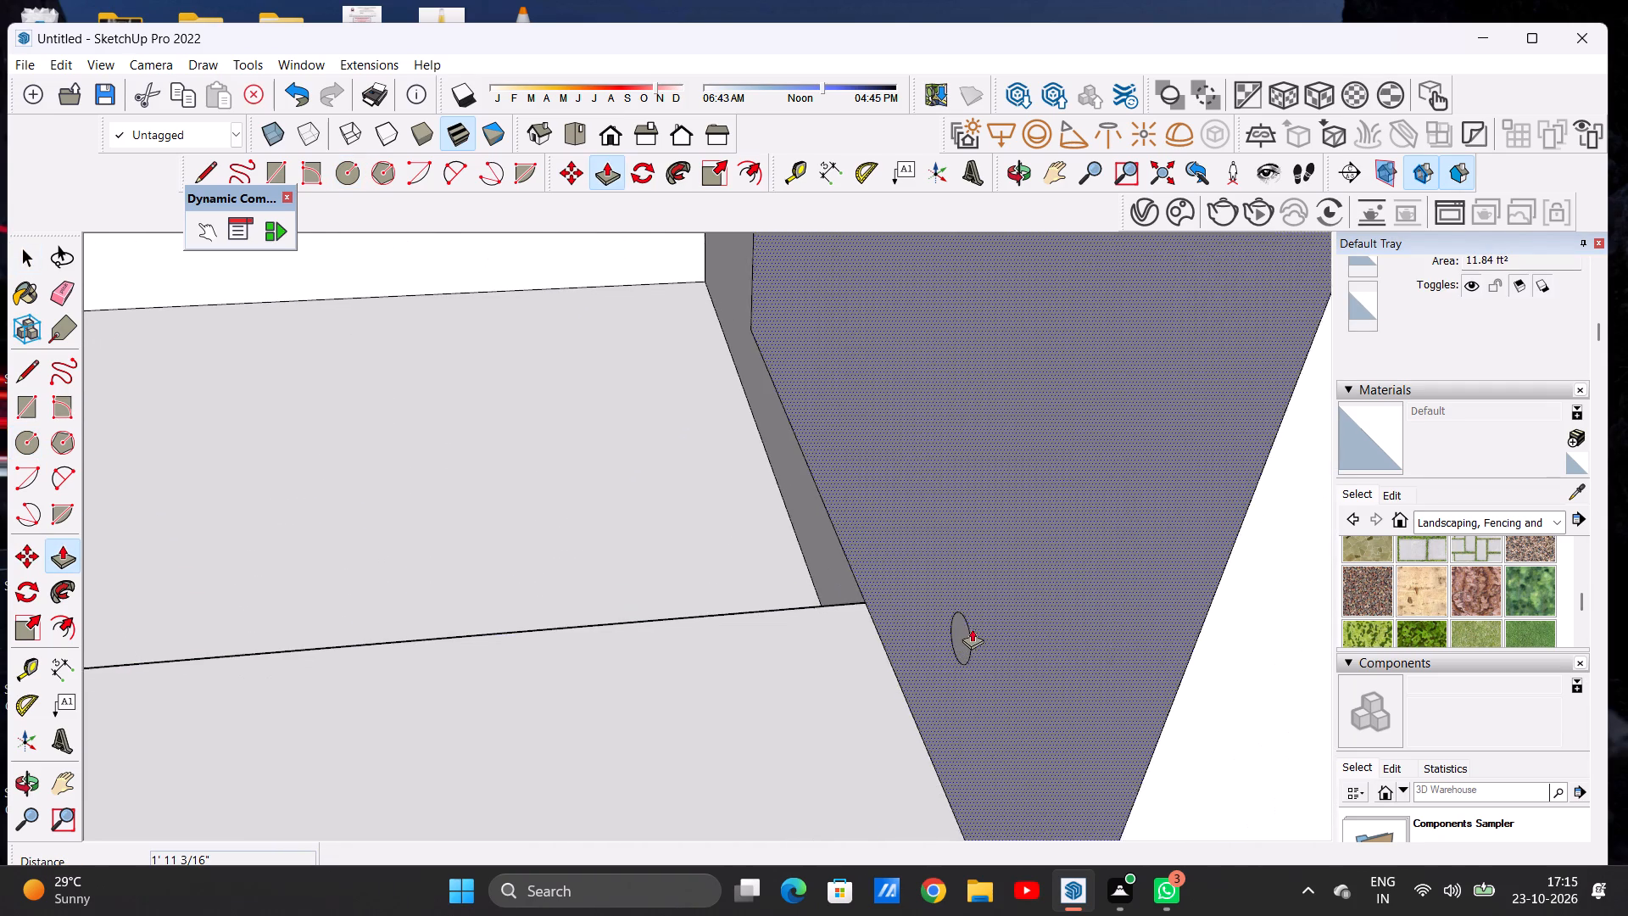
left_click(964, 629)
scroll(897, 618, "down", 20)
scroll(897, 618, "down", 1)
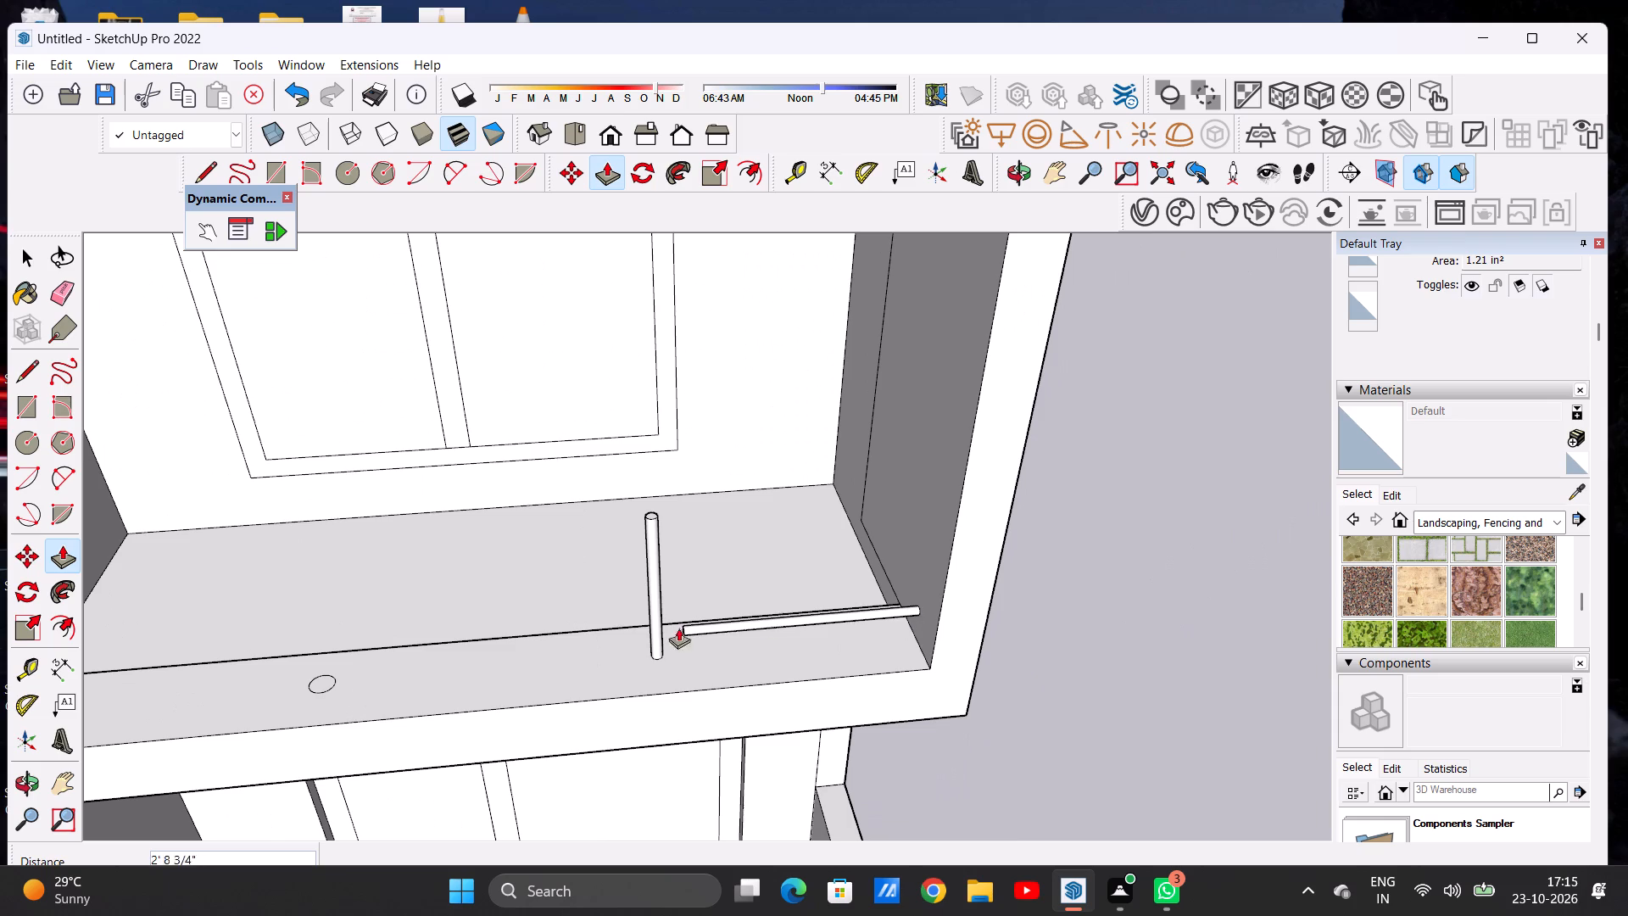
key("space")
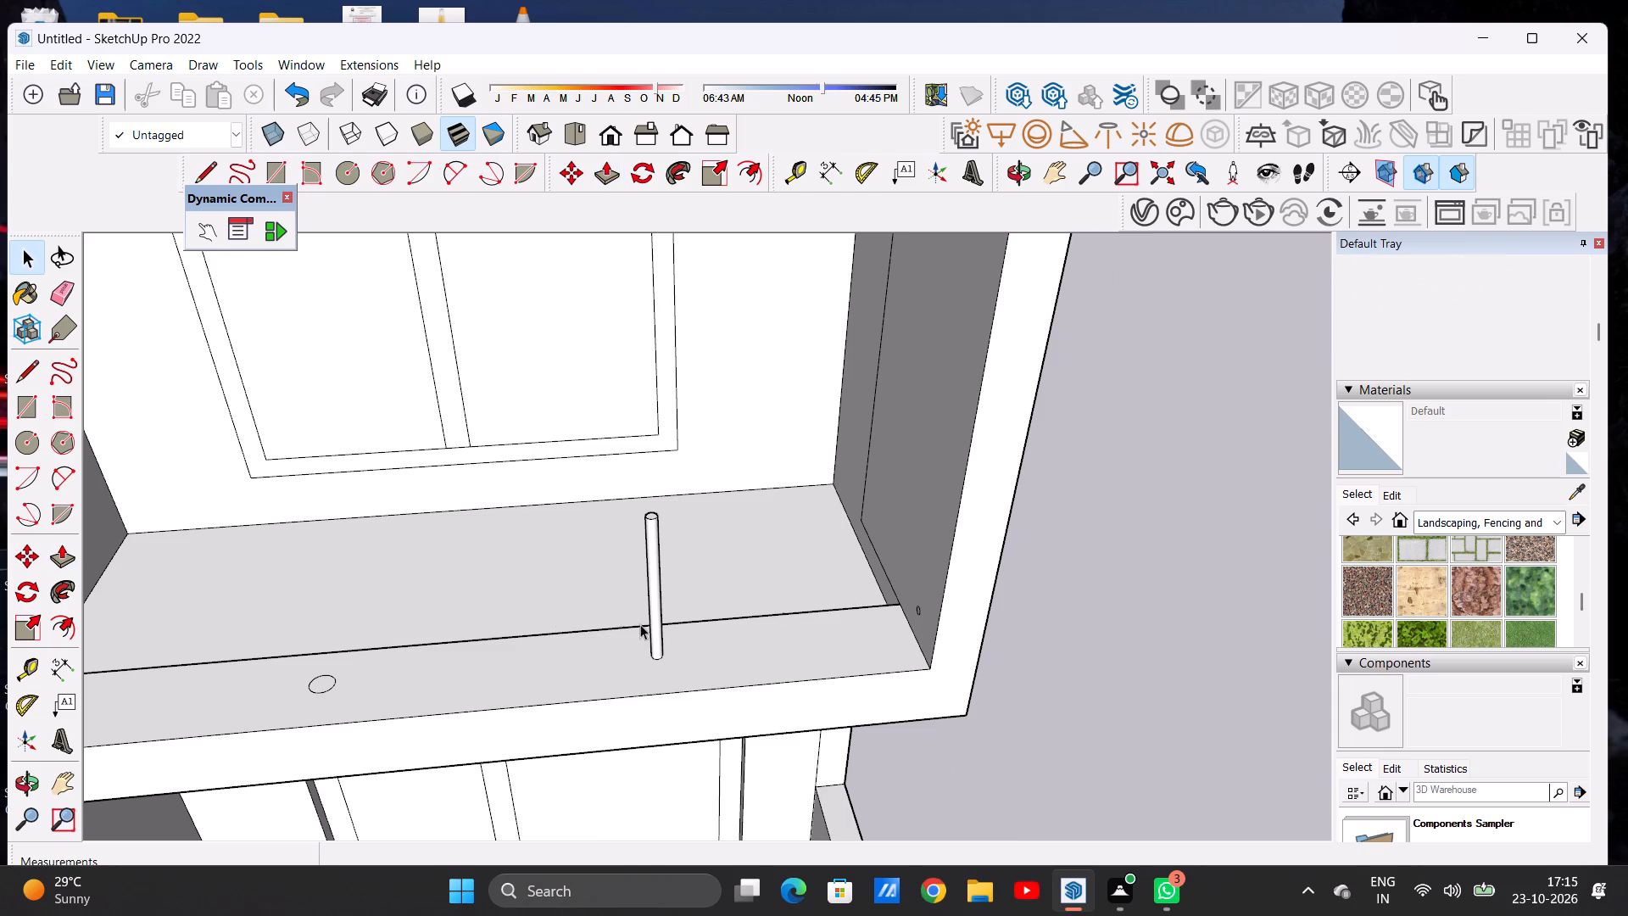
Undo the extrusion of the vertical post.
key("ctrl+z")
Delete the remaining large circle, with its face, from the balcony's front ledge.
scroll(921, 610, "up", 6)
scroll(967, 614, "down", 11)
scroll(510, 676, "up", 12)
scroll(542, 667, "down", 1)
double_click(542, 667)
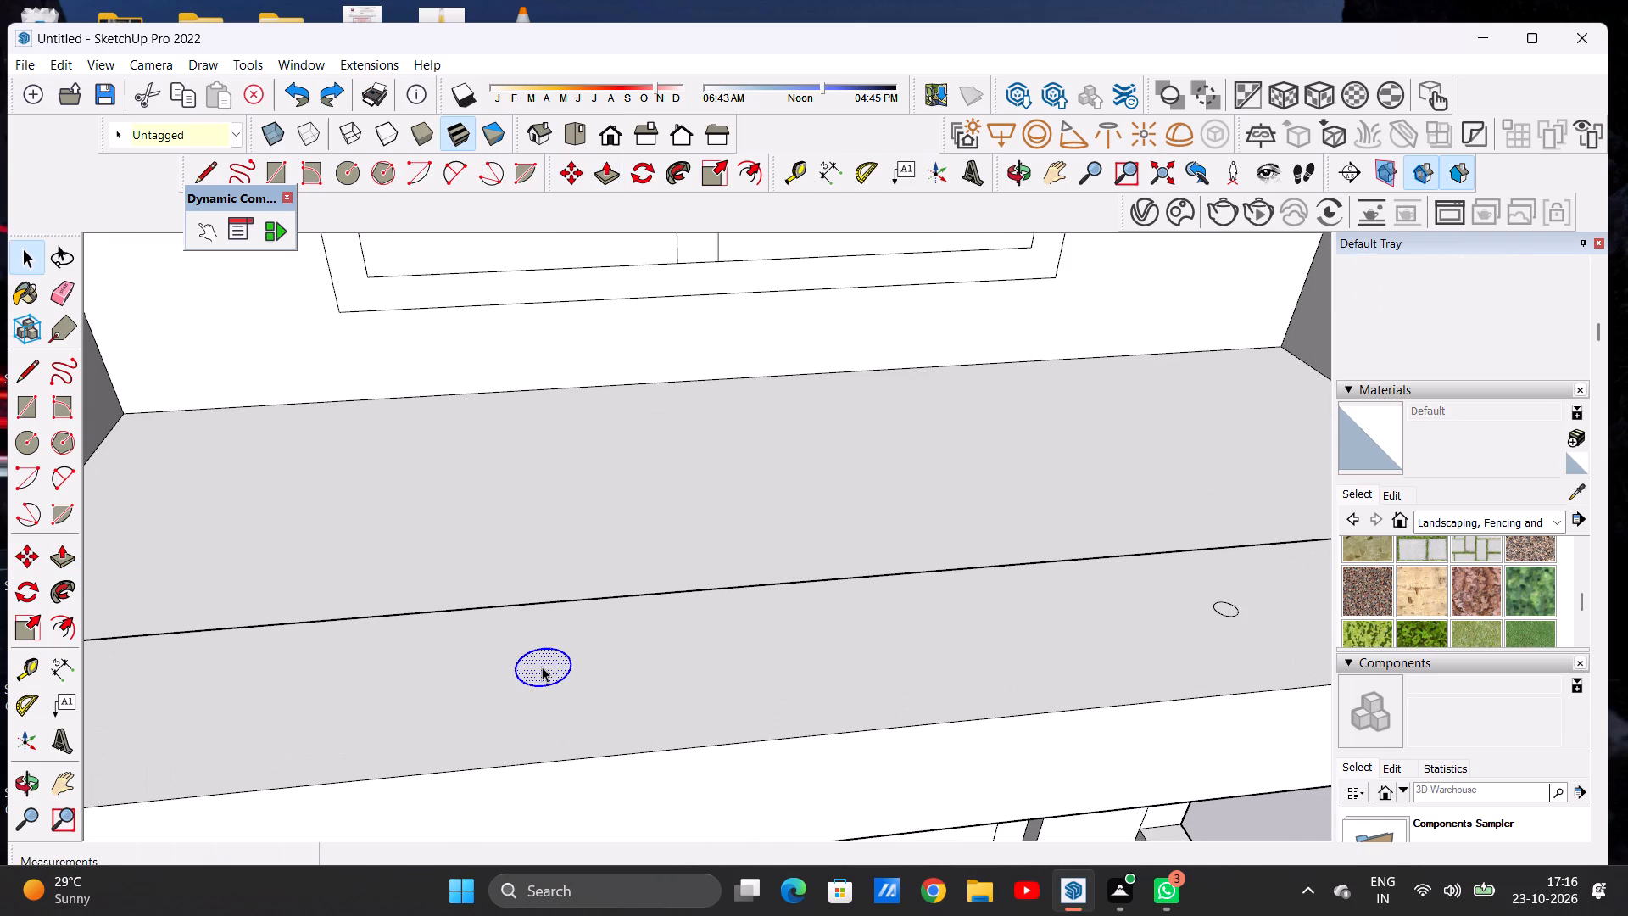
key("Delete")
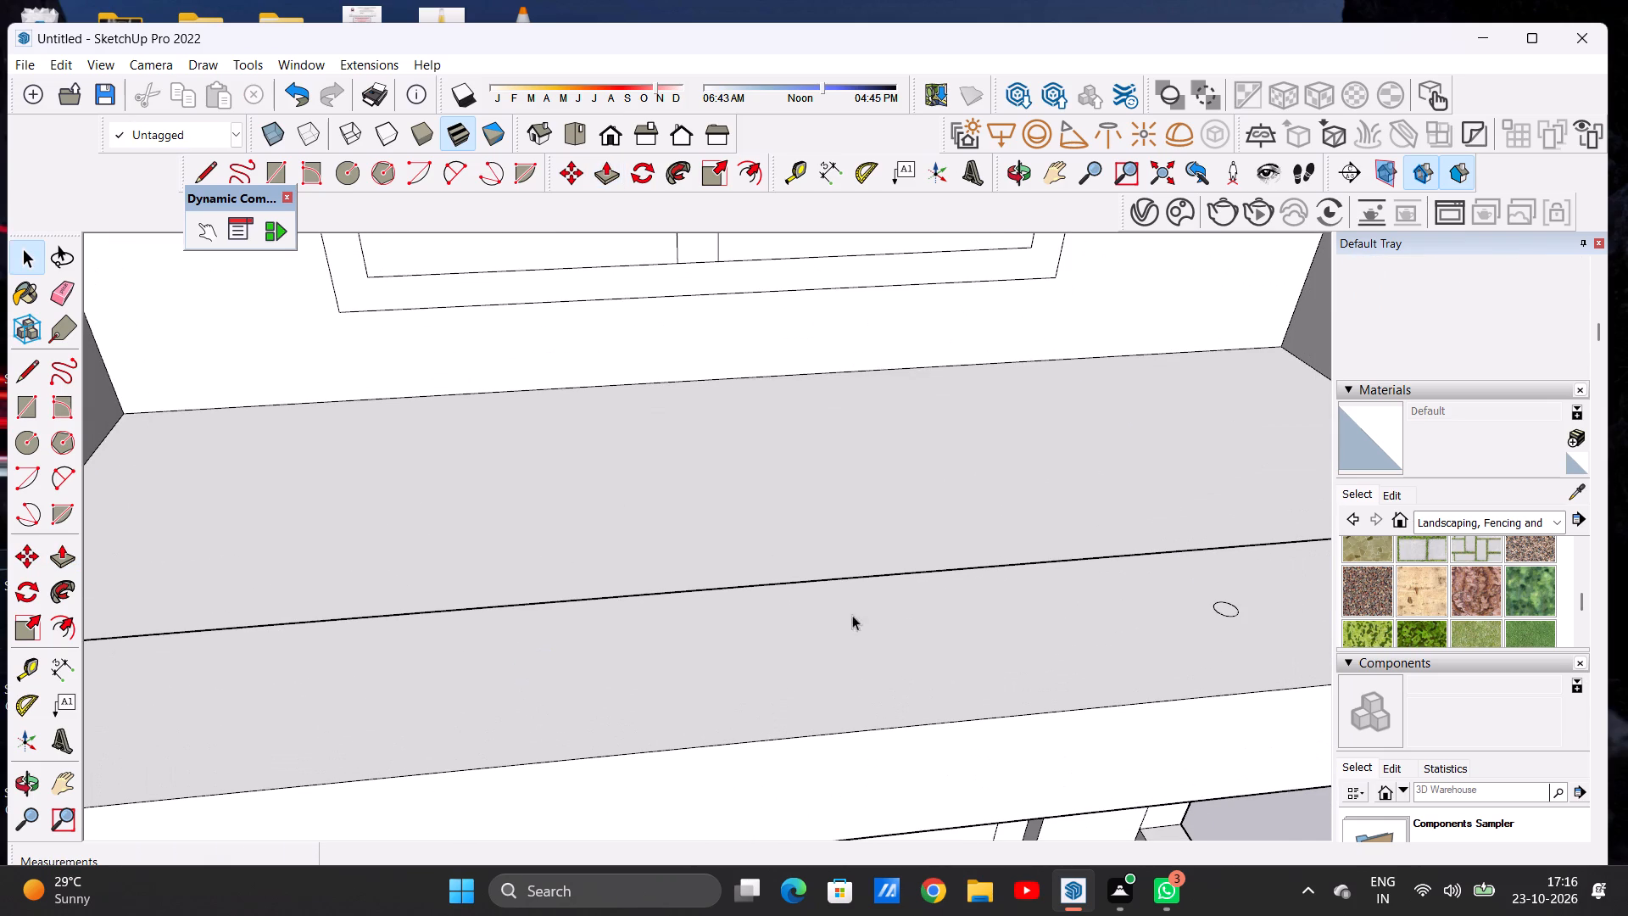
Copy the small ledge circle about 2' 5 3/16" along the front ledge, away from the side wall with the circle.
left_click(1228, 609)
left_click(1228, 609)
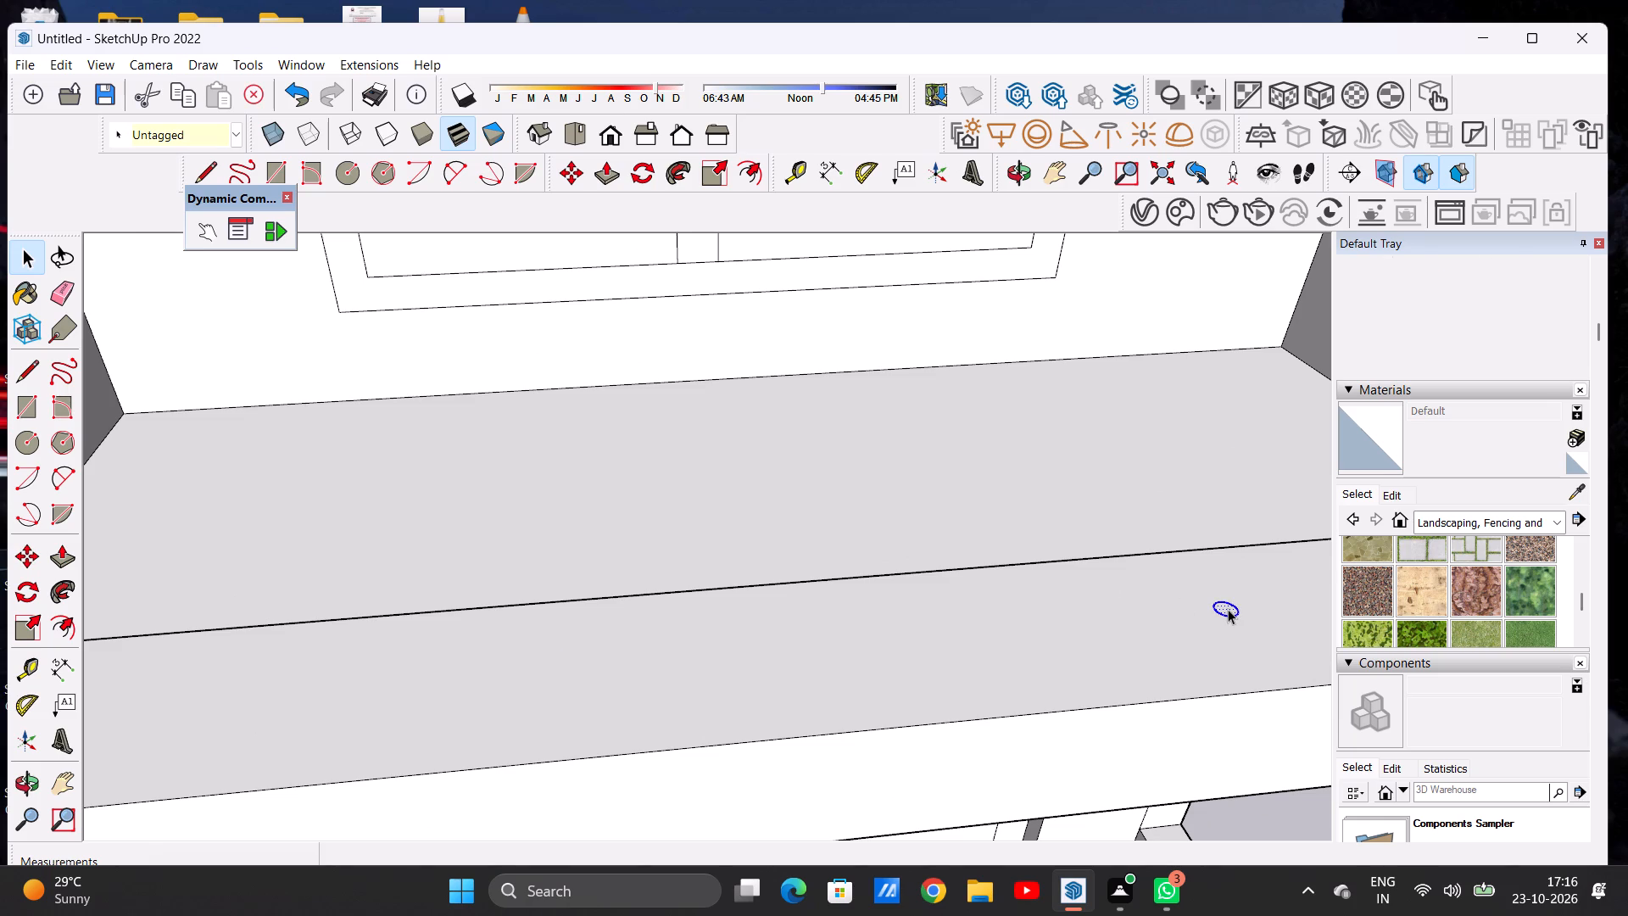
key("m")
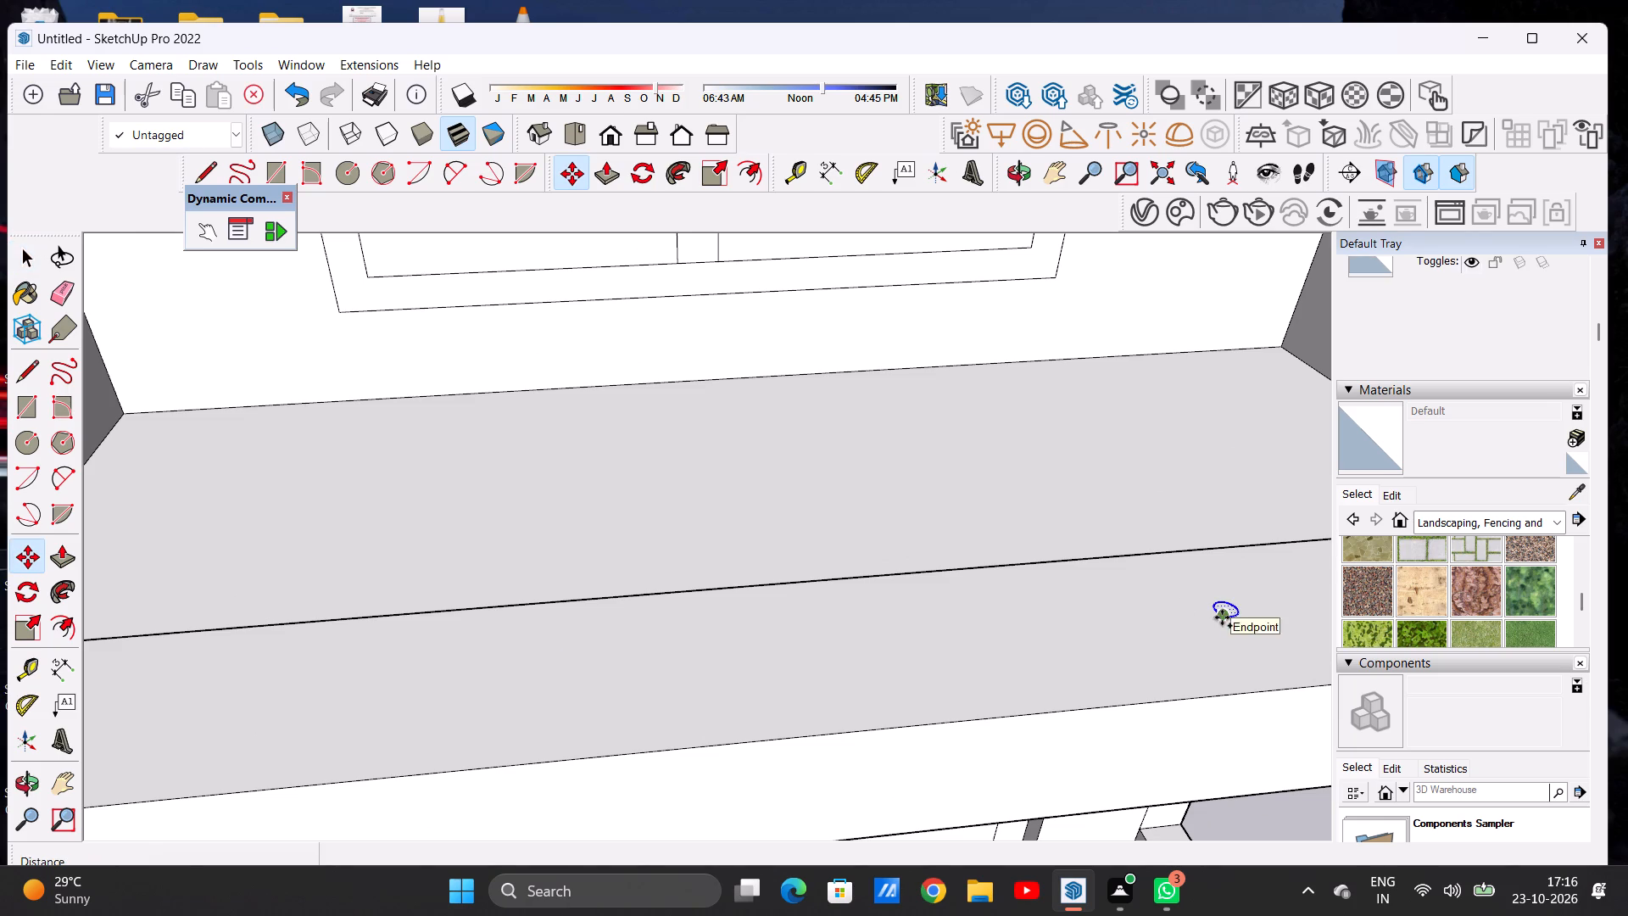
left_click(1222, 617)
scroll(767, 643, "down", 9)
scroll(822, 635, "up", 1)
scroll(822, 635, "down", 1)
scroll(822, 635, "up", 1)
scroll(822, 635, "down", 1)
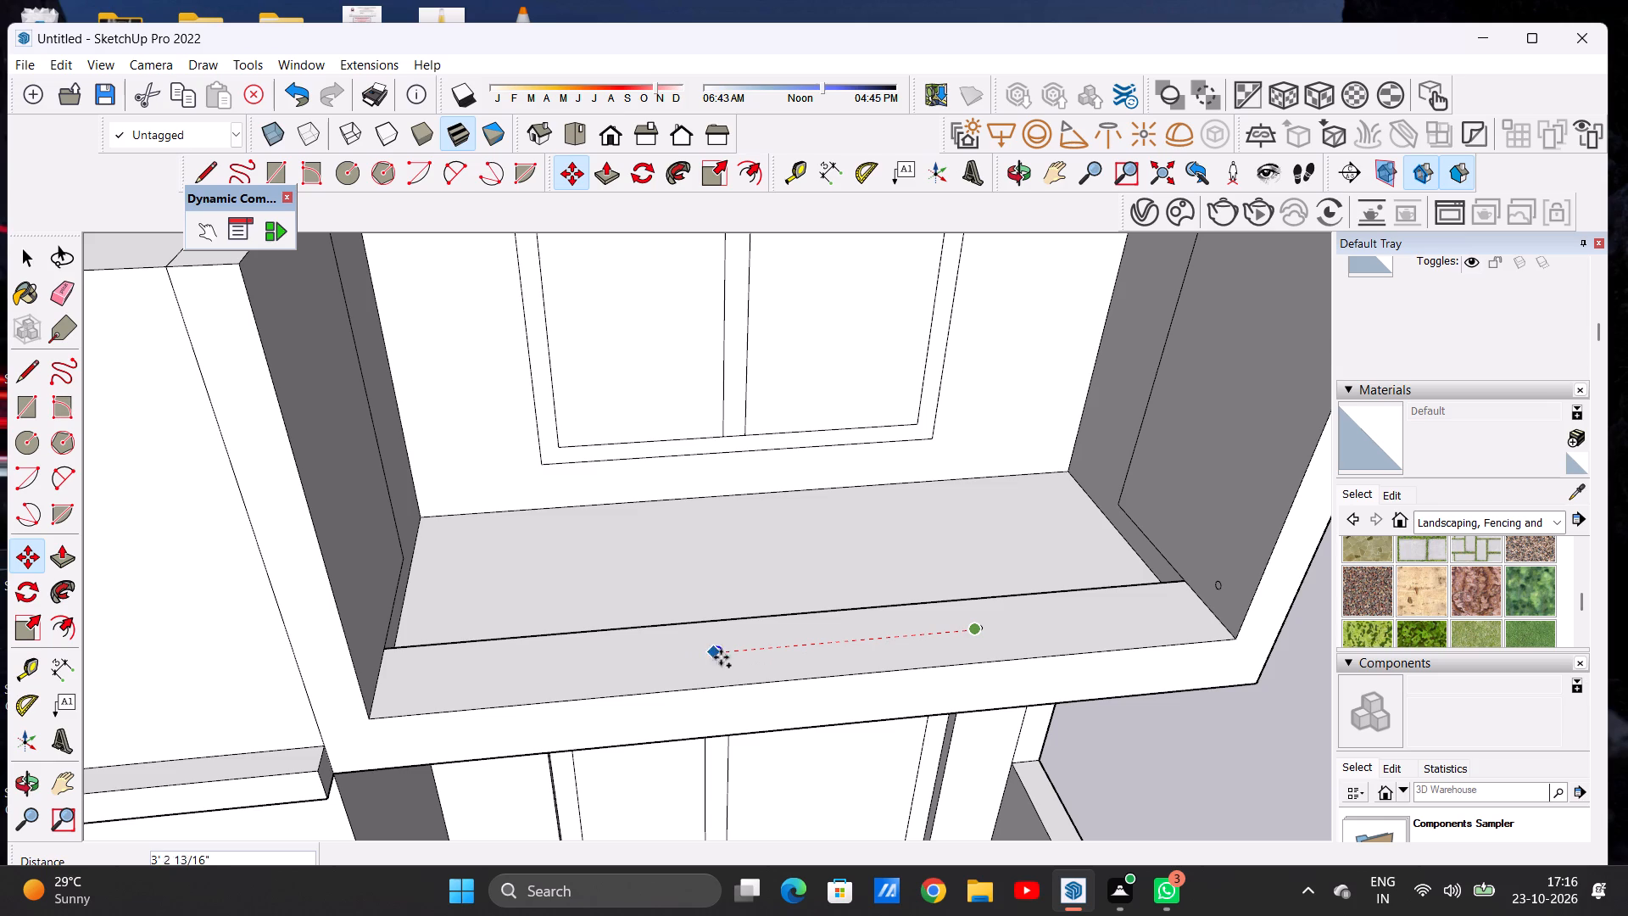
left_click(781, 654)
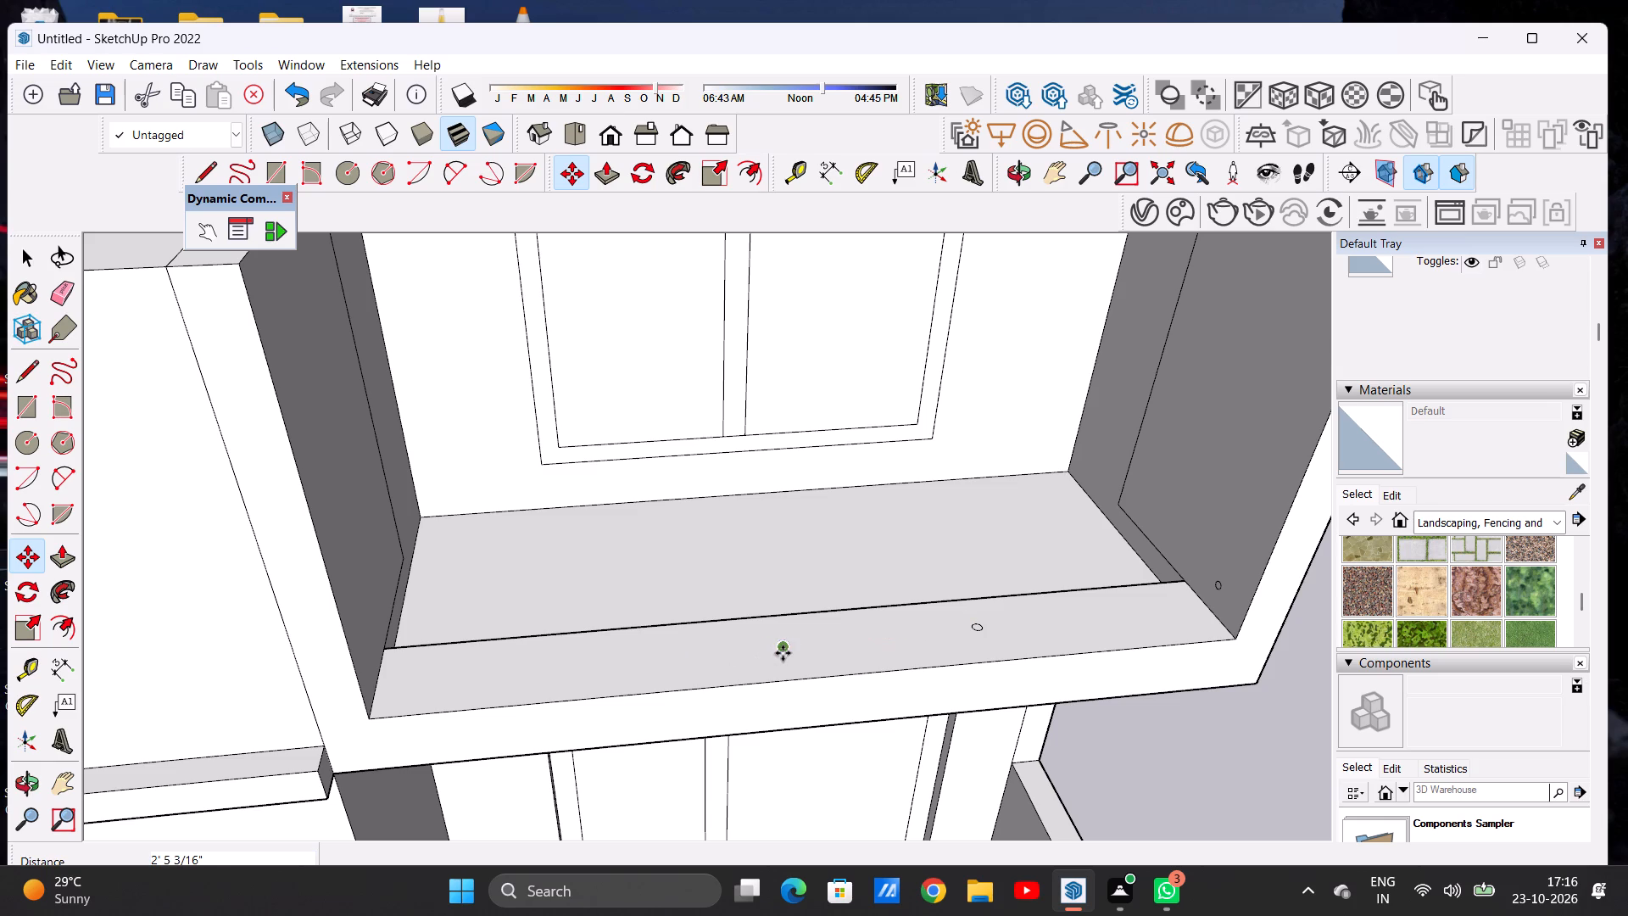
Copy the newest small ledge circle about 2' 8 7/8" along the front ledge, farther from the side wall with the circle.
left_click(784, 650)
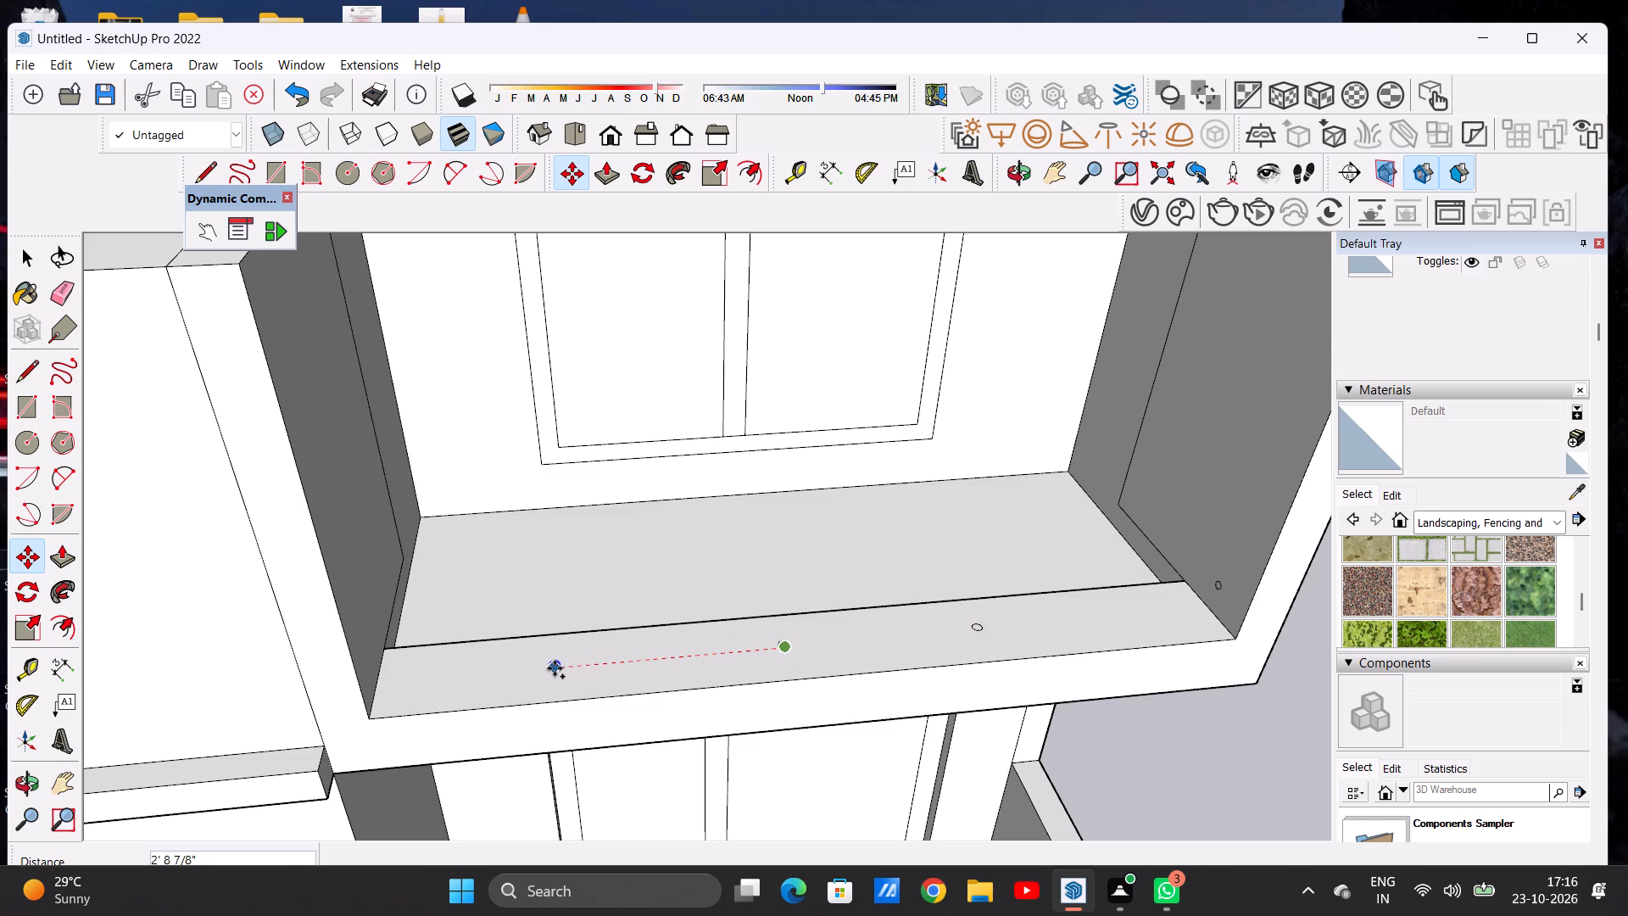
left_click(555, 668)
key("space")
scroll(689, 663, "down", 12)
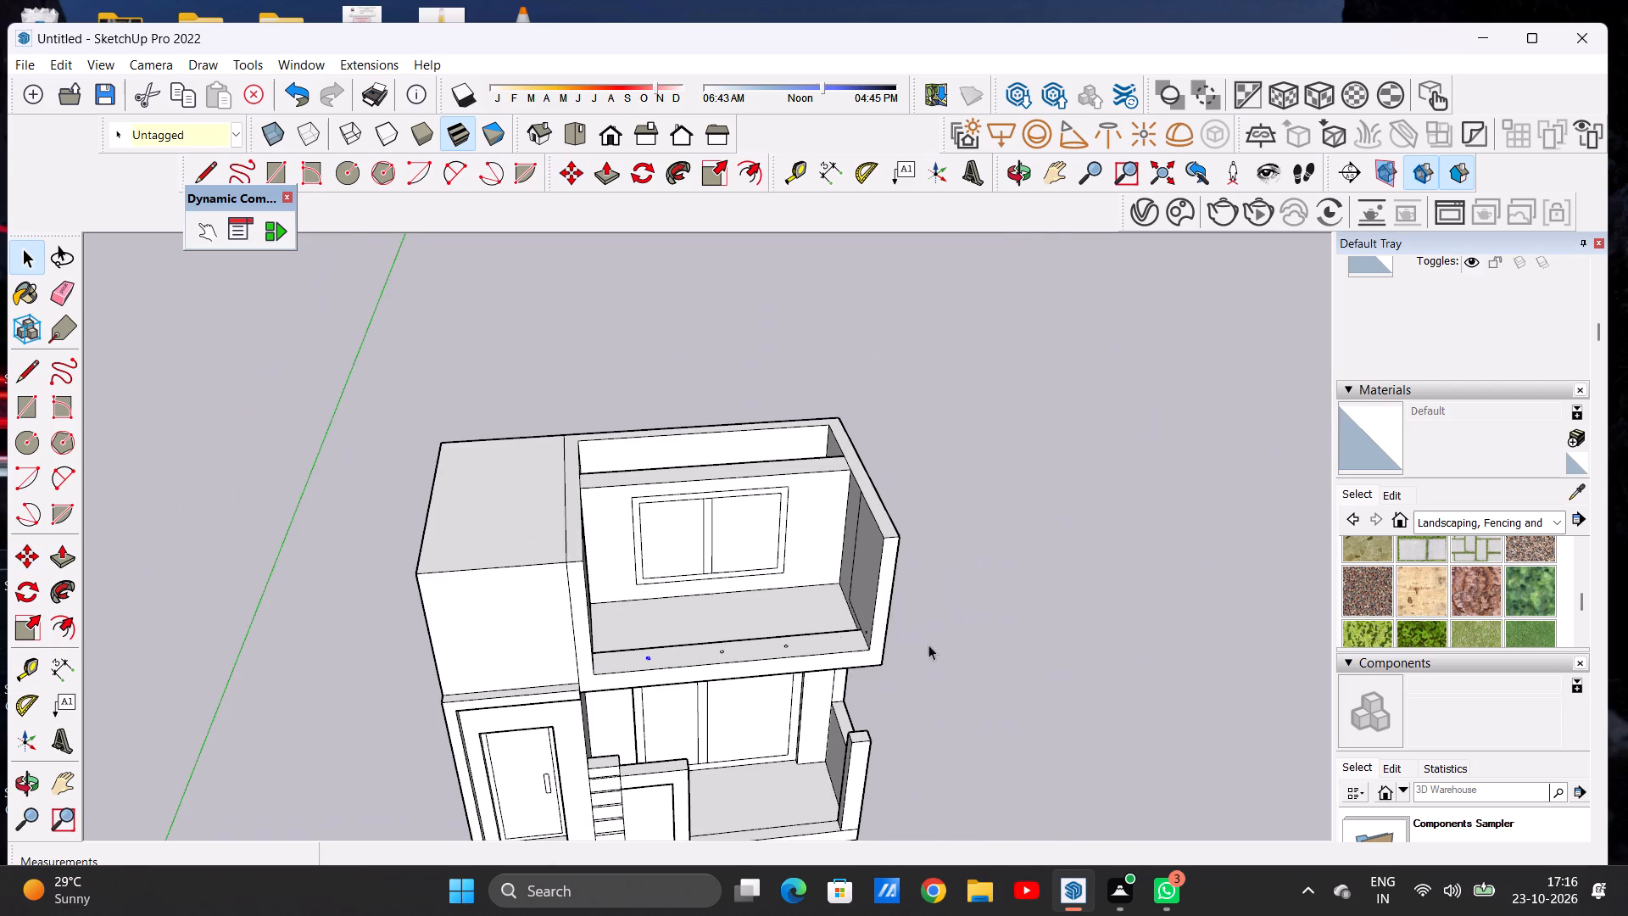
left_click(1083, 654)
Copy the side-wall circle upward three times in succession, at spacings of about 6 5/16", 7 3/8" and 8 1/4".
scroll(845, 612, "up", 4)
middle_click_drag(833, 638, 955, 546)
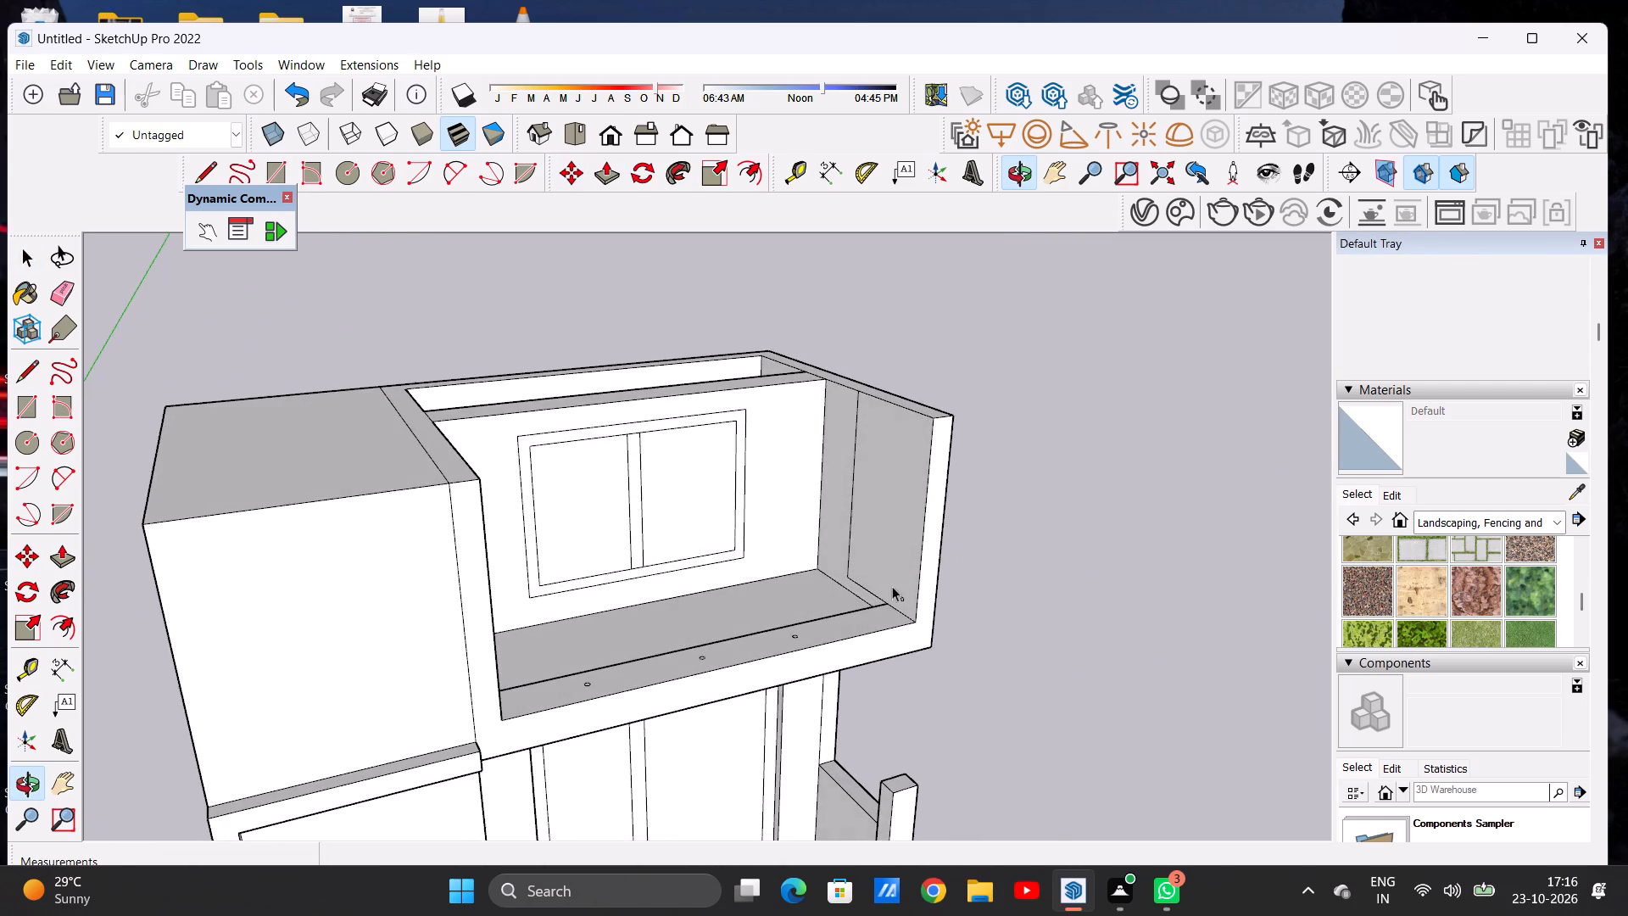
scroll(844, 619, "up", 20)
double_click(985, 550)
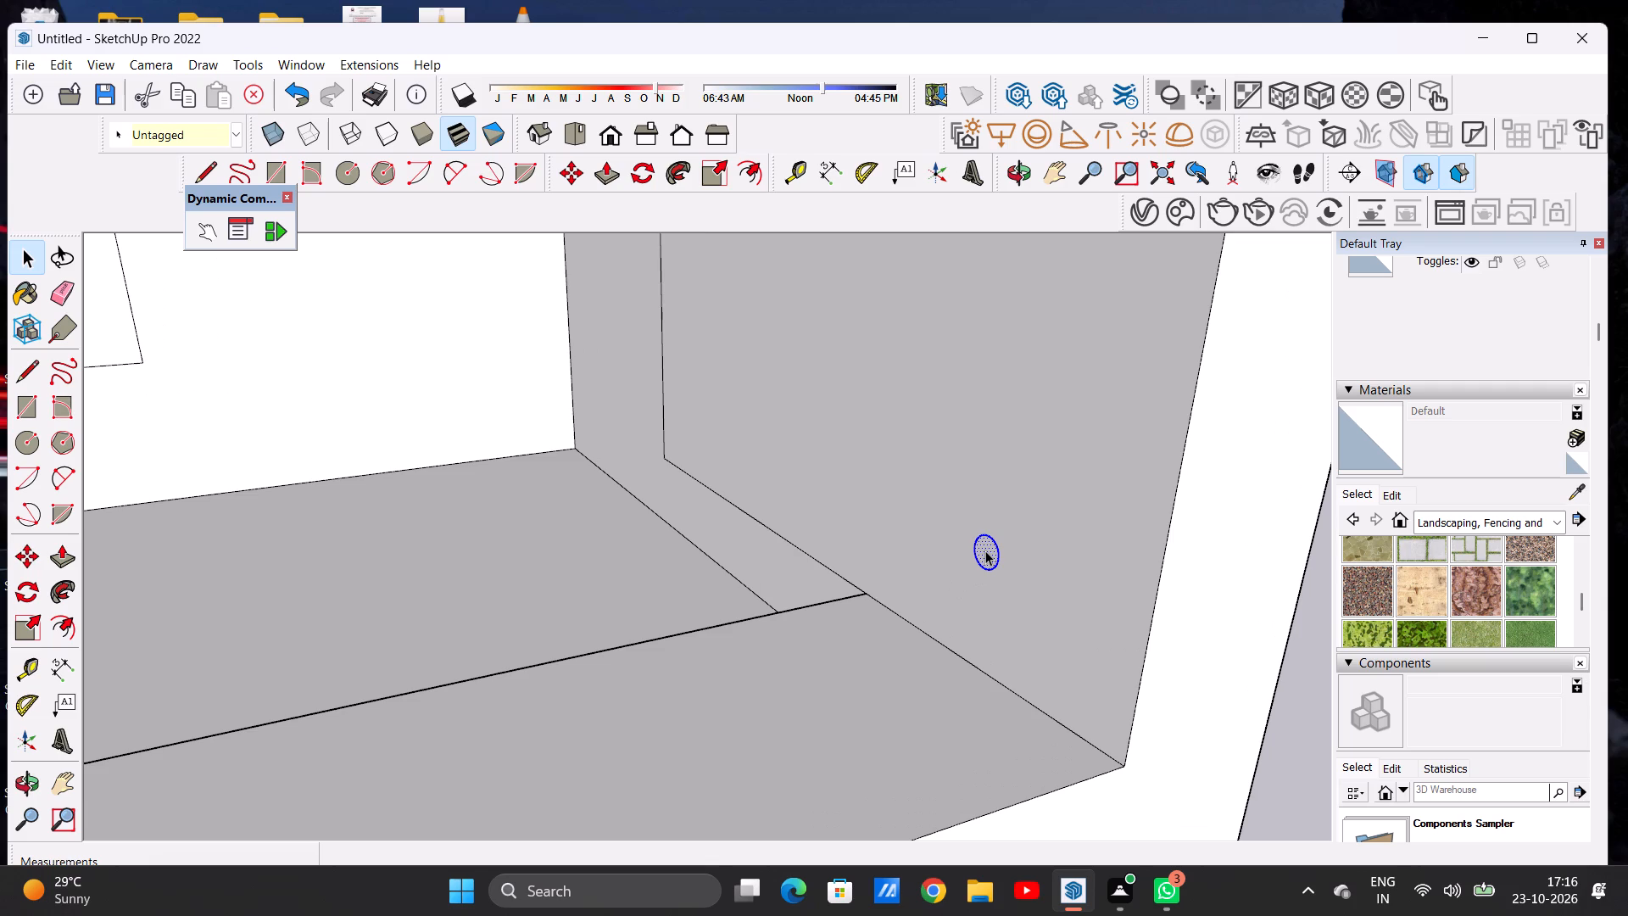
scroll(969, 583, "down", 18)
scroll(1025, 575, "up", 5)
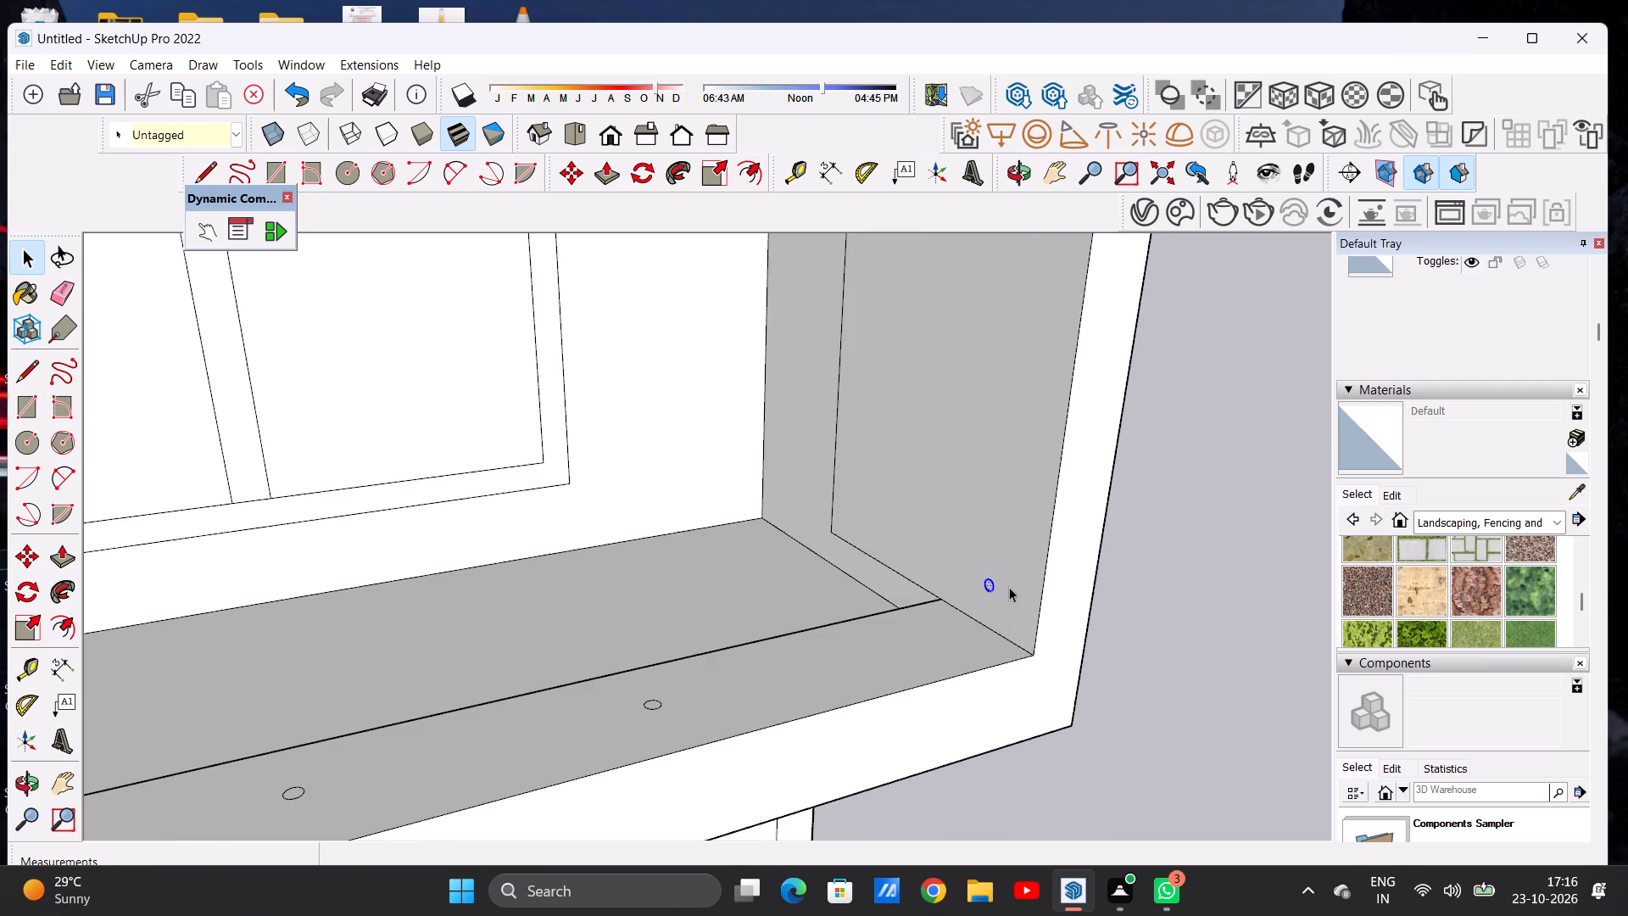
scroll(1009, 587, "up", 12)
key("m")
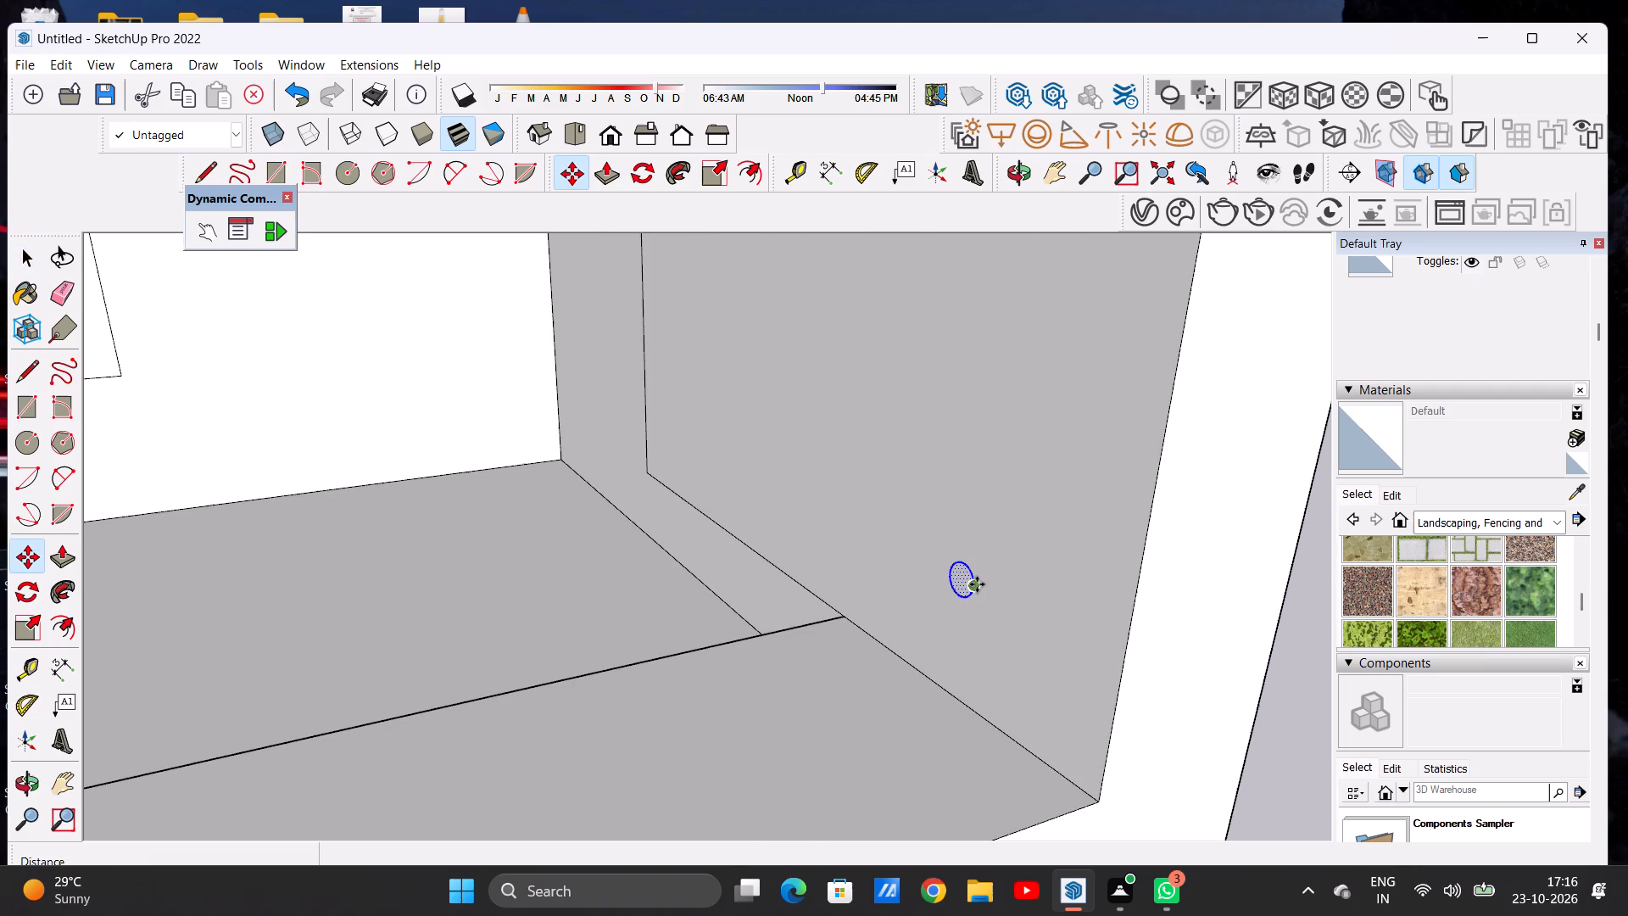
left_click(978, 581)
scroll(981, 478, "down", 11)
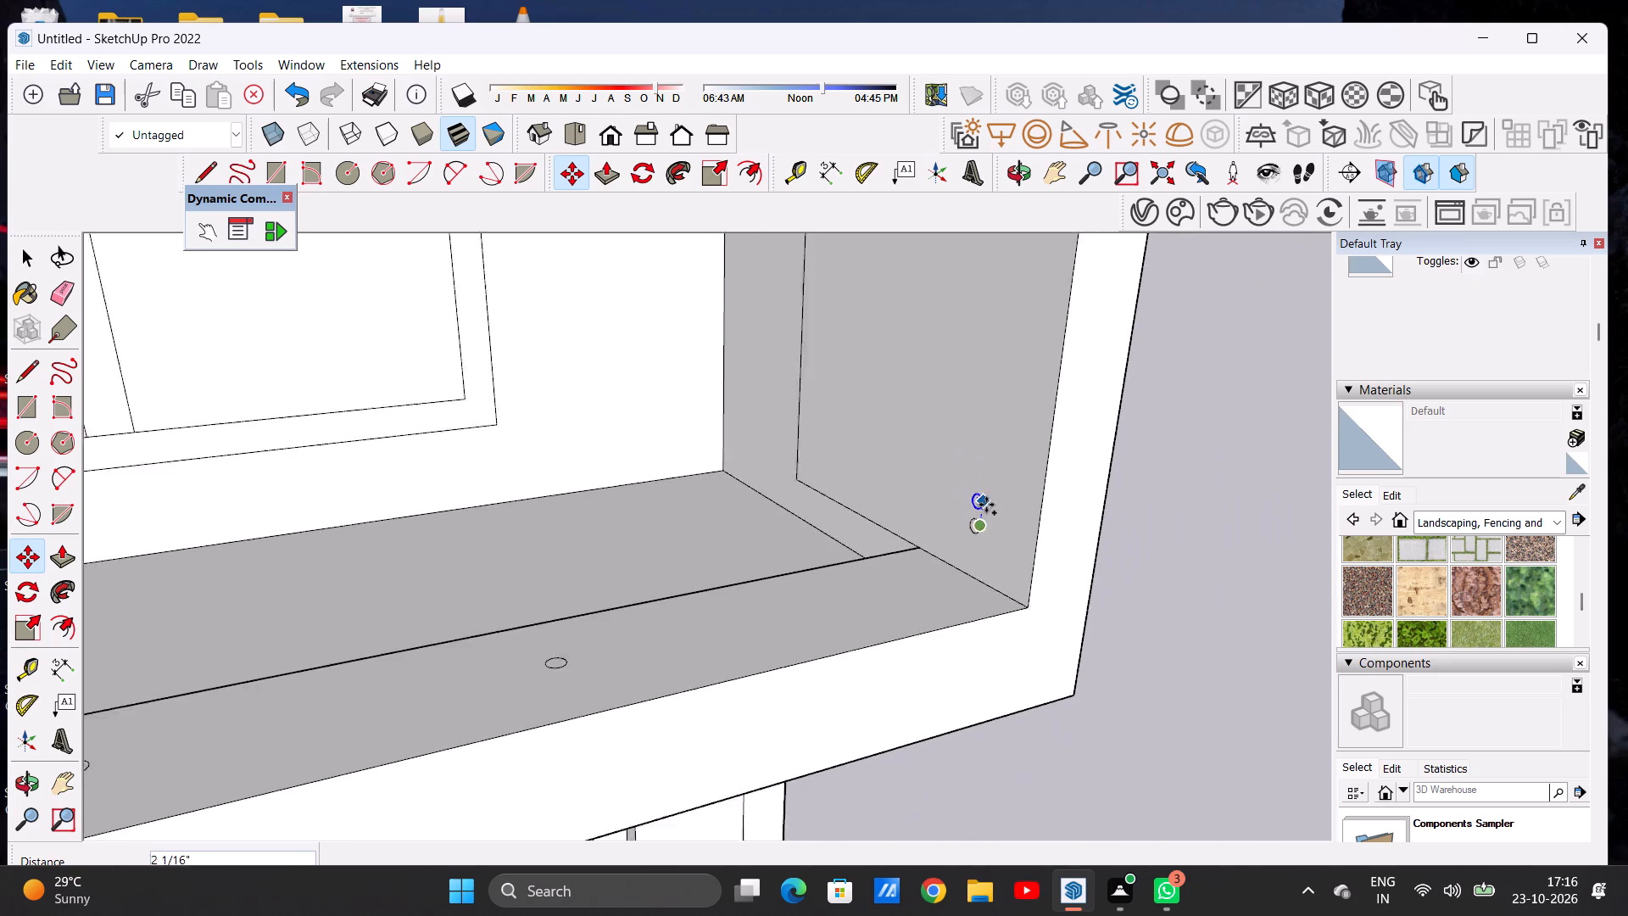
scroll(986, 505, "down", 10)
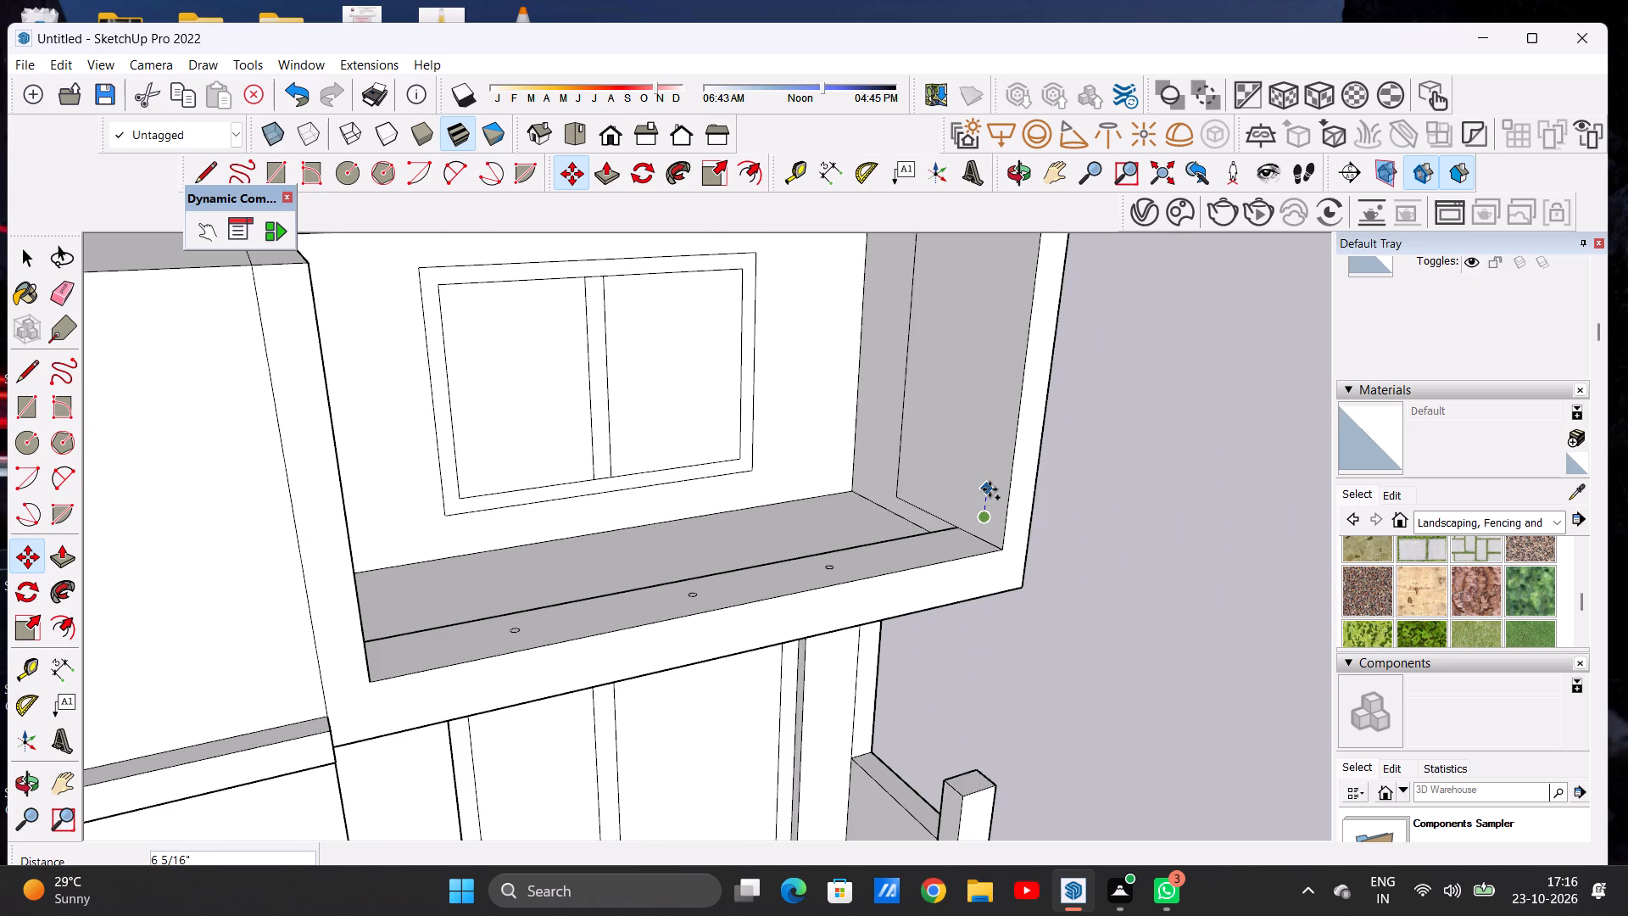
left_click(990, 489)
left_click(990, 489)
left_click(993, 455)
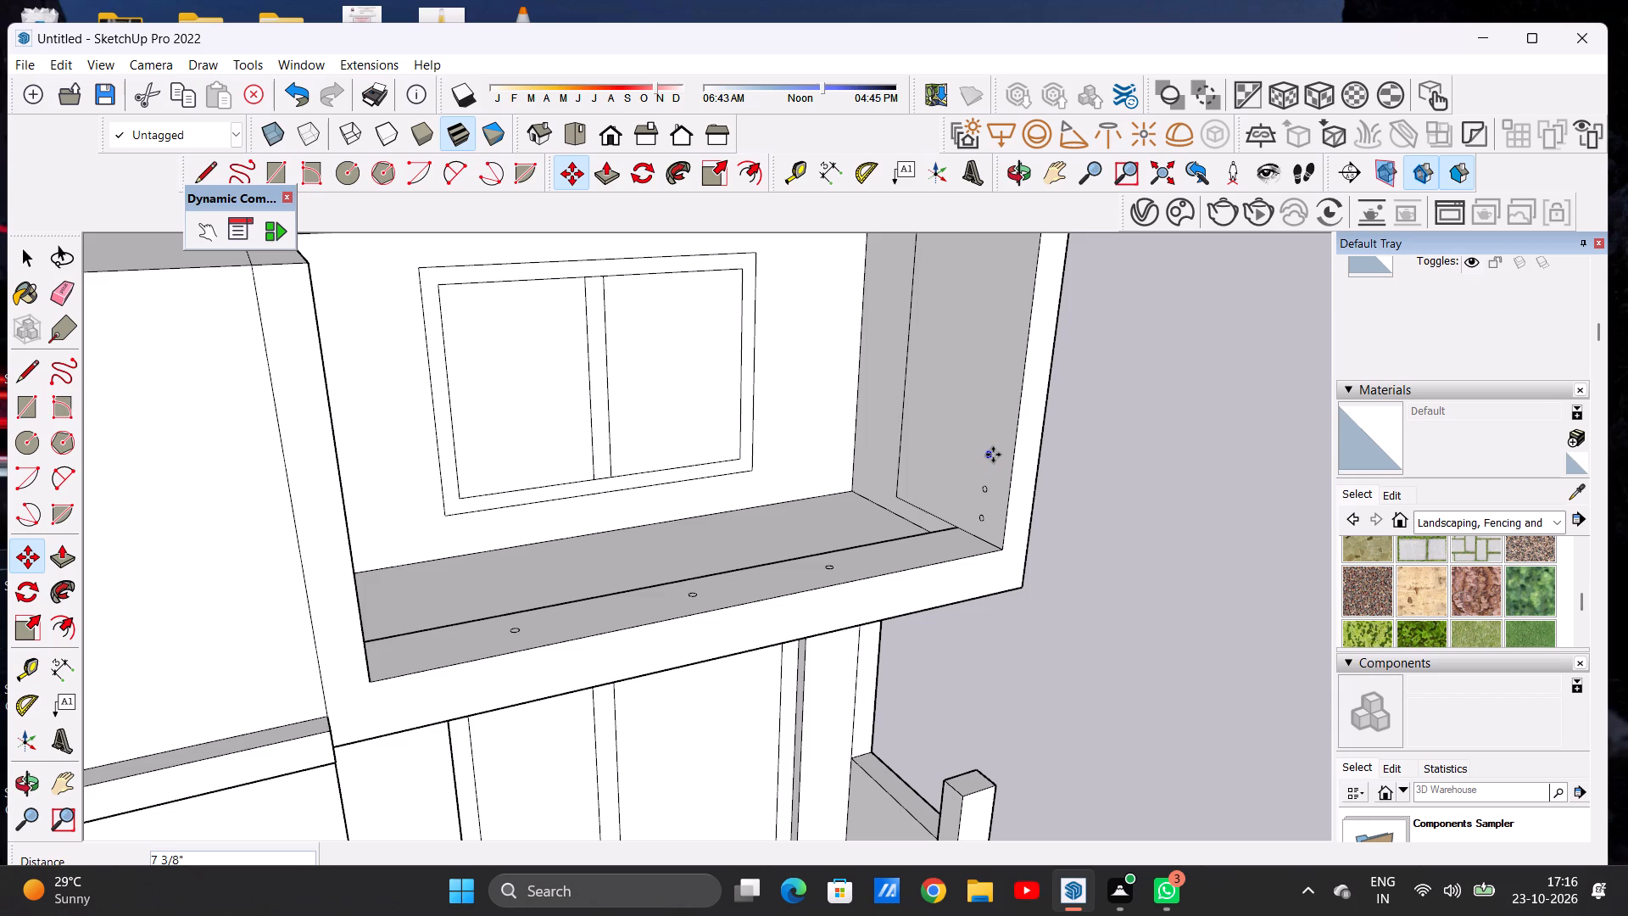
left_click(993, 455)
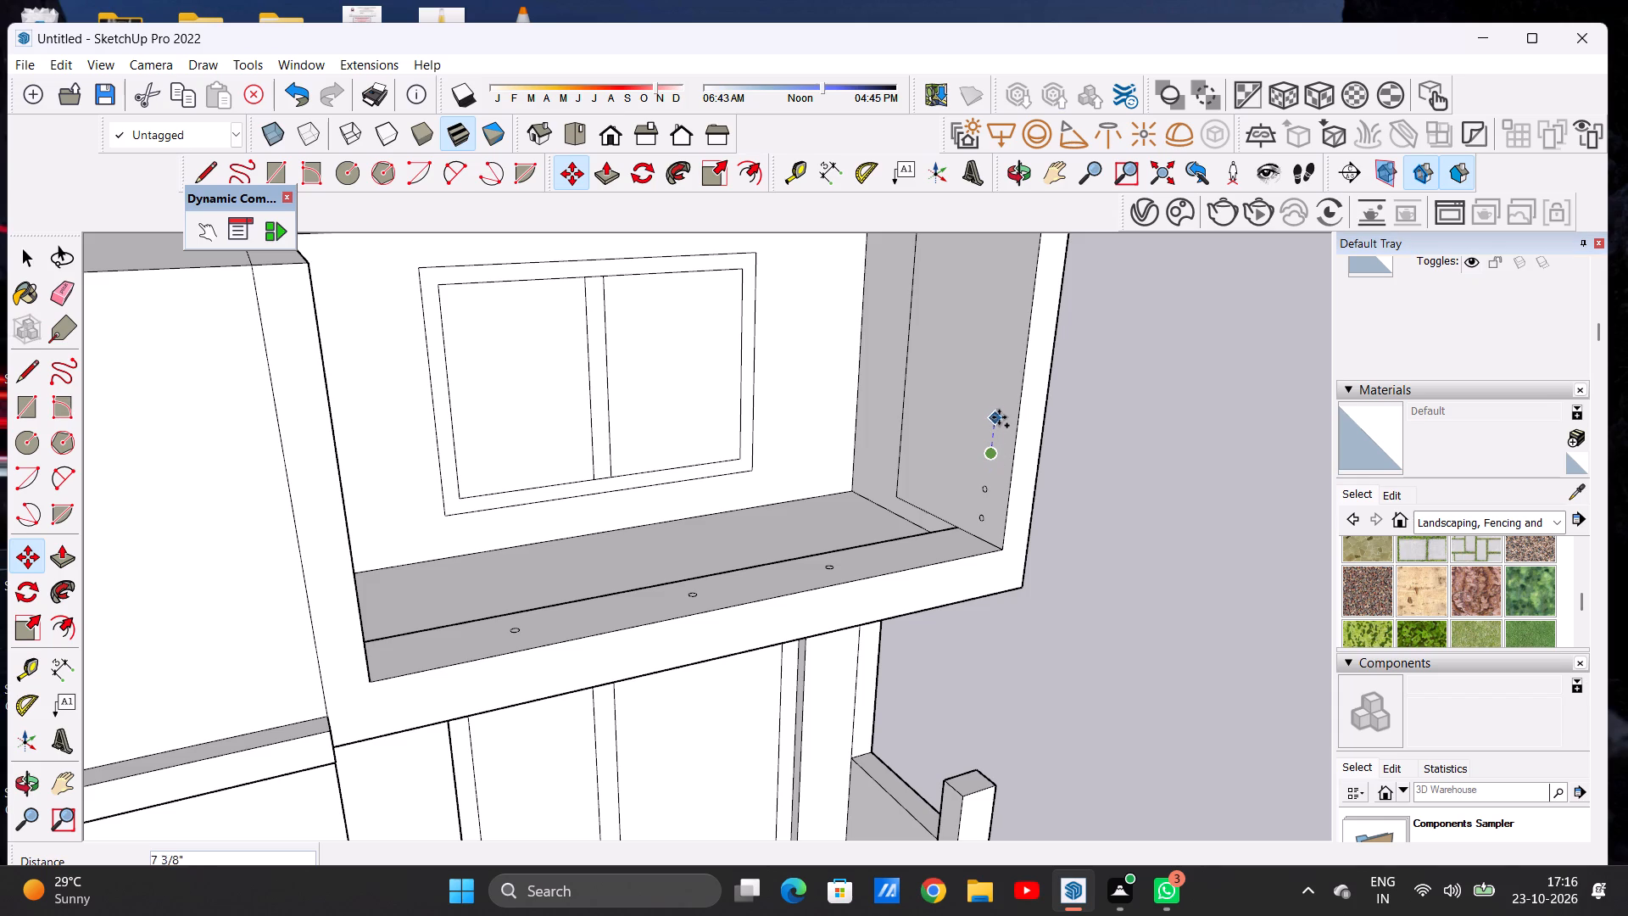
left_click(1001, 415)
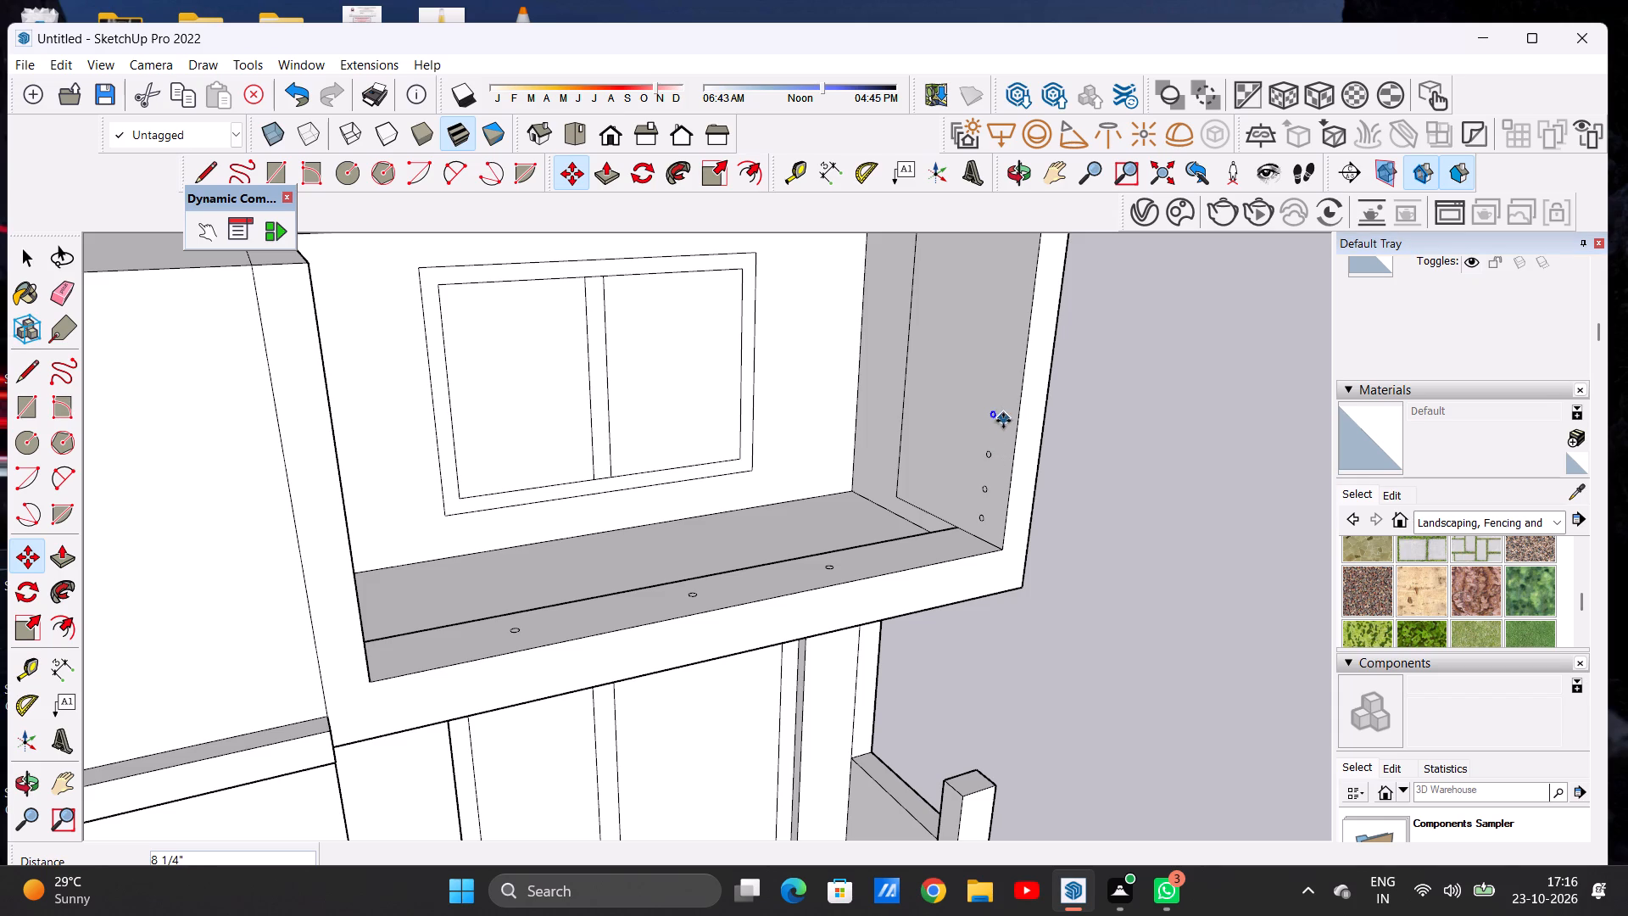
key("space")
scroll(984, 570, "down", 7)
left_click(1063, 560)
Move the second-lowest side-wall circle down about 2 7/16", closer to the lowest one.
scroll(994, 505, "up", 2)
scroll(994, 505, "down", 1)
scroll(994, 505, "up", 4)
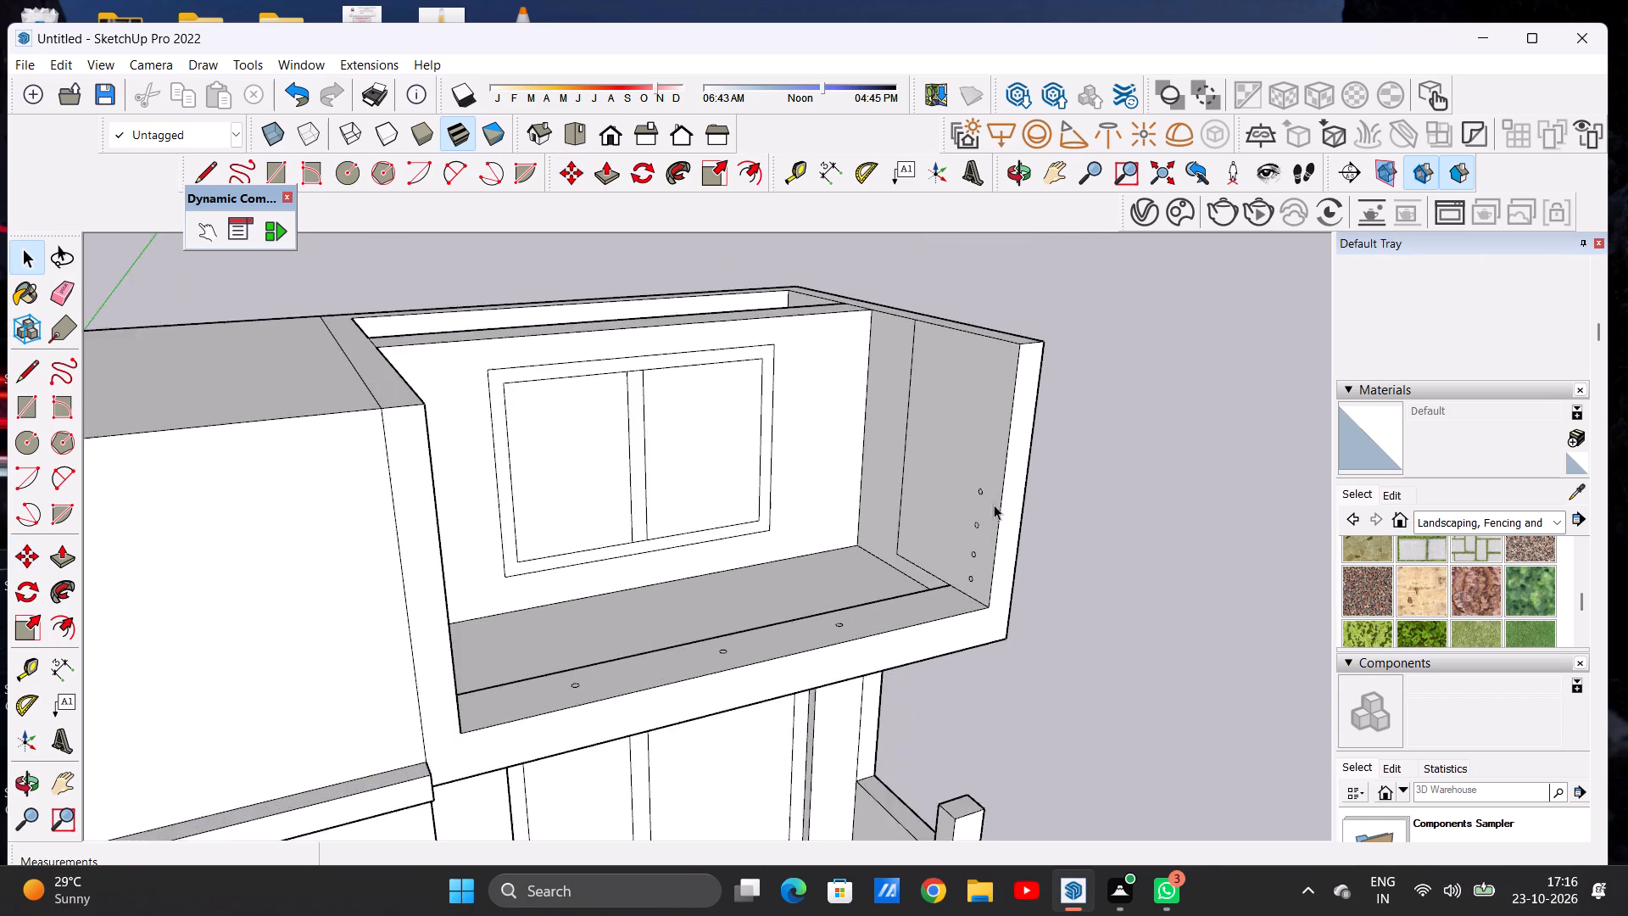
scroll(994, 505, "up", 7)
middle_click_drag(984, 563, 1006, 523)
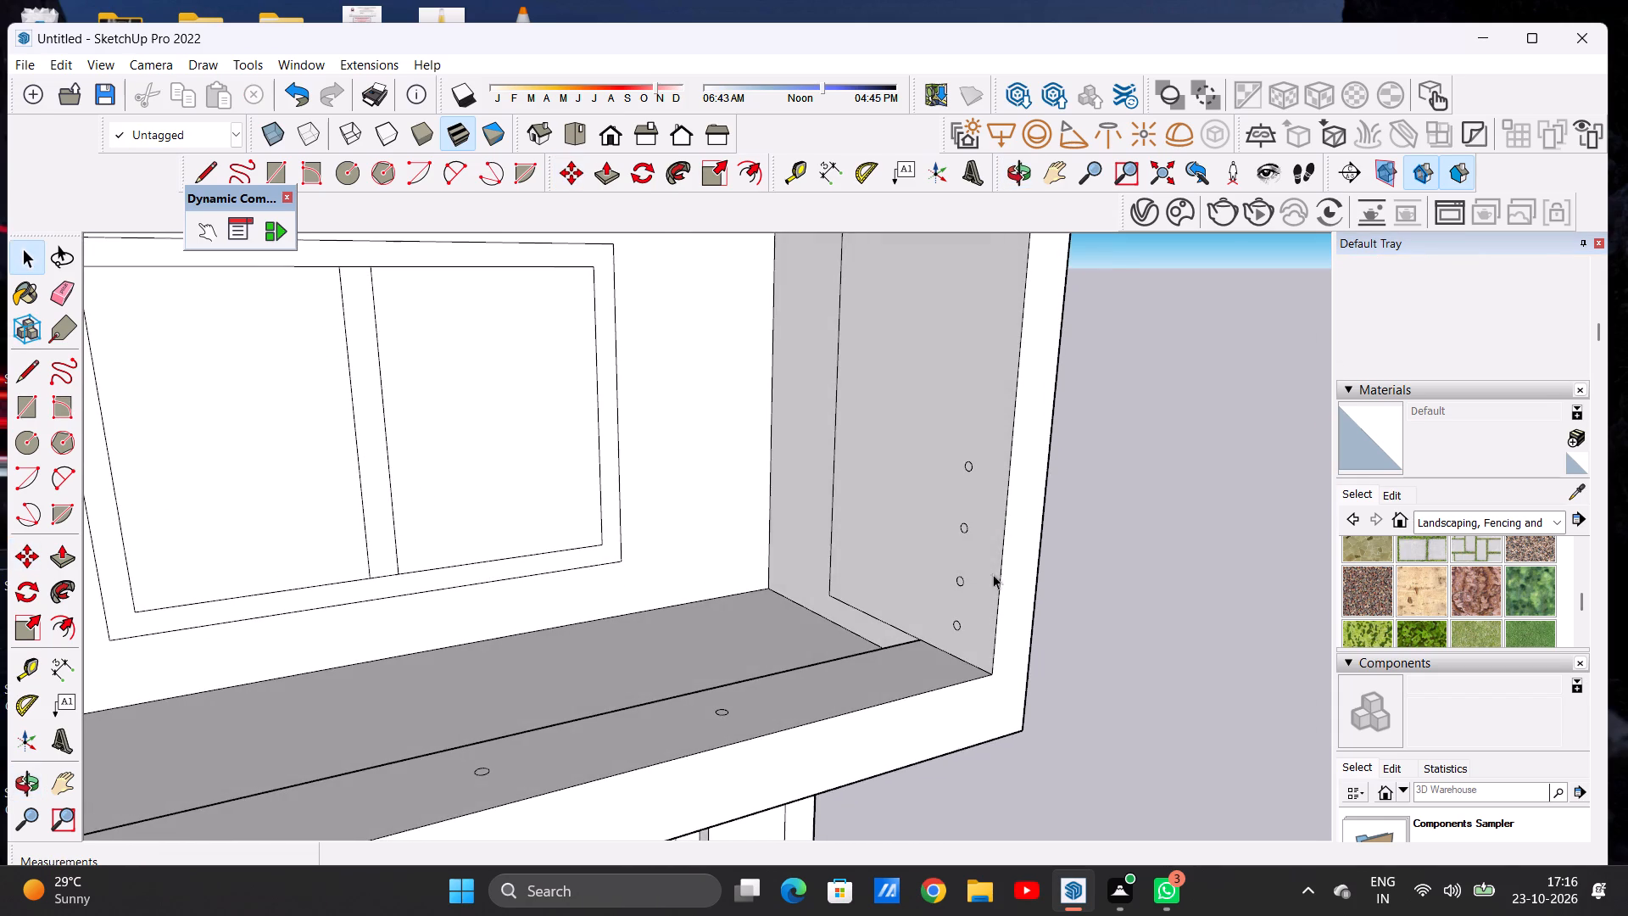
scroll(978, 601, "up", 12)
triple_click(932, 560)
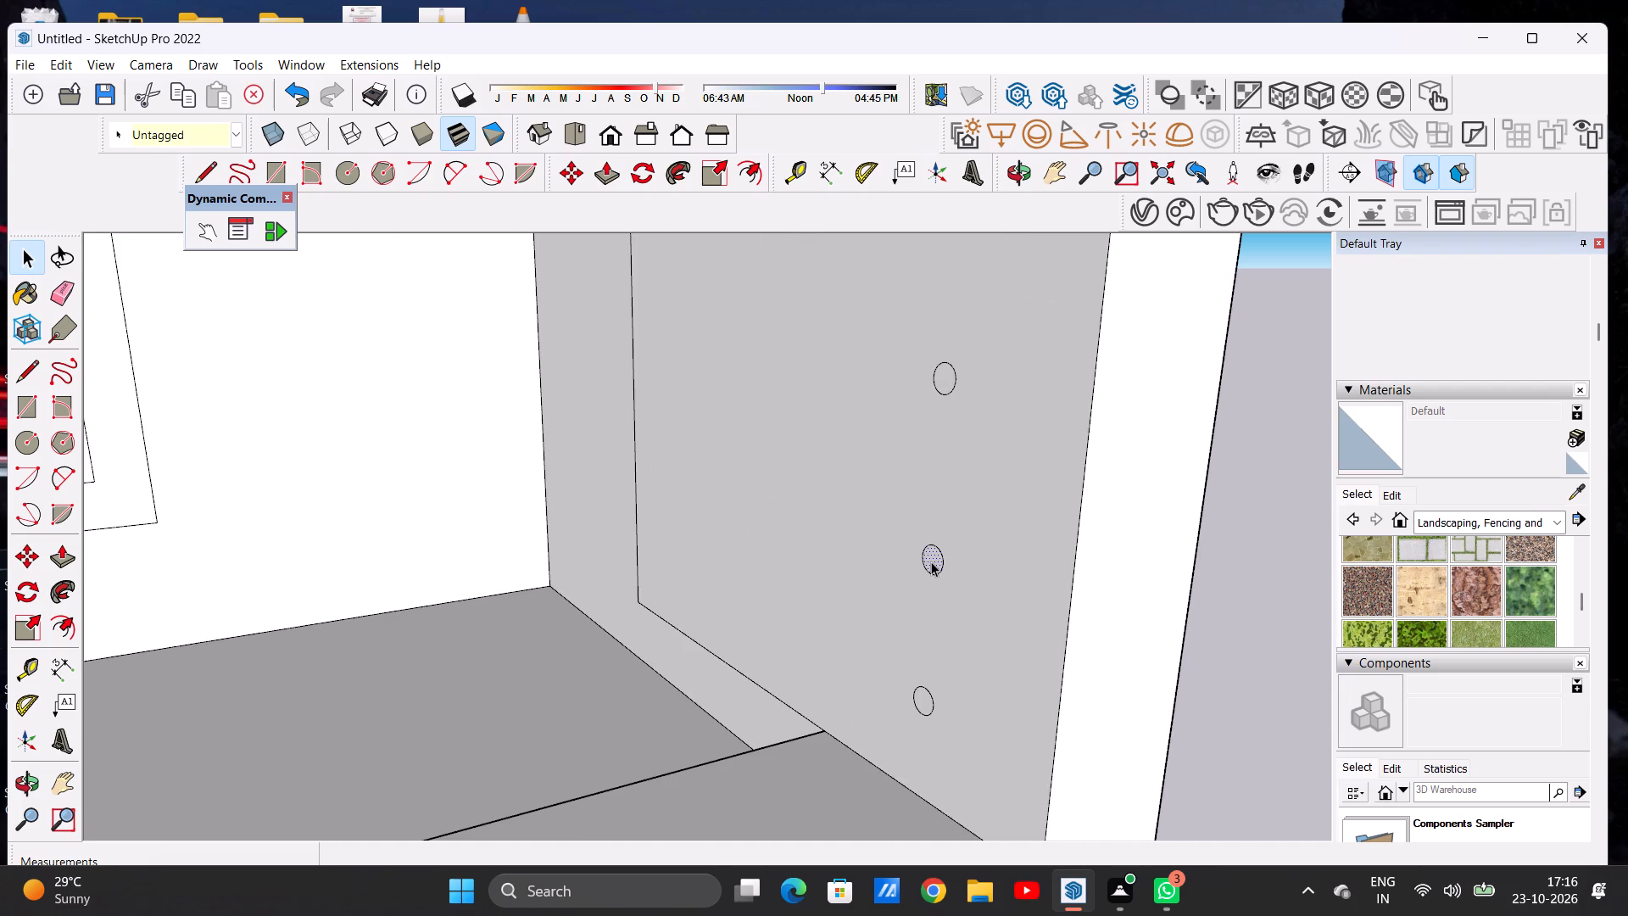
key("m")
left_click(936, 568)
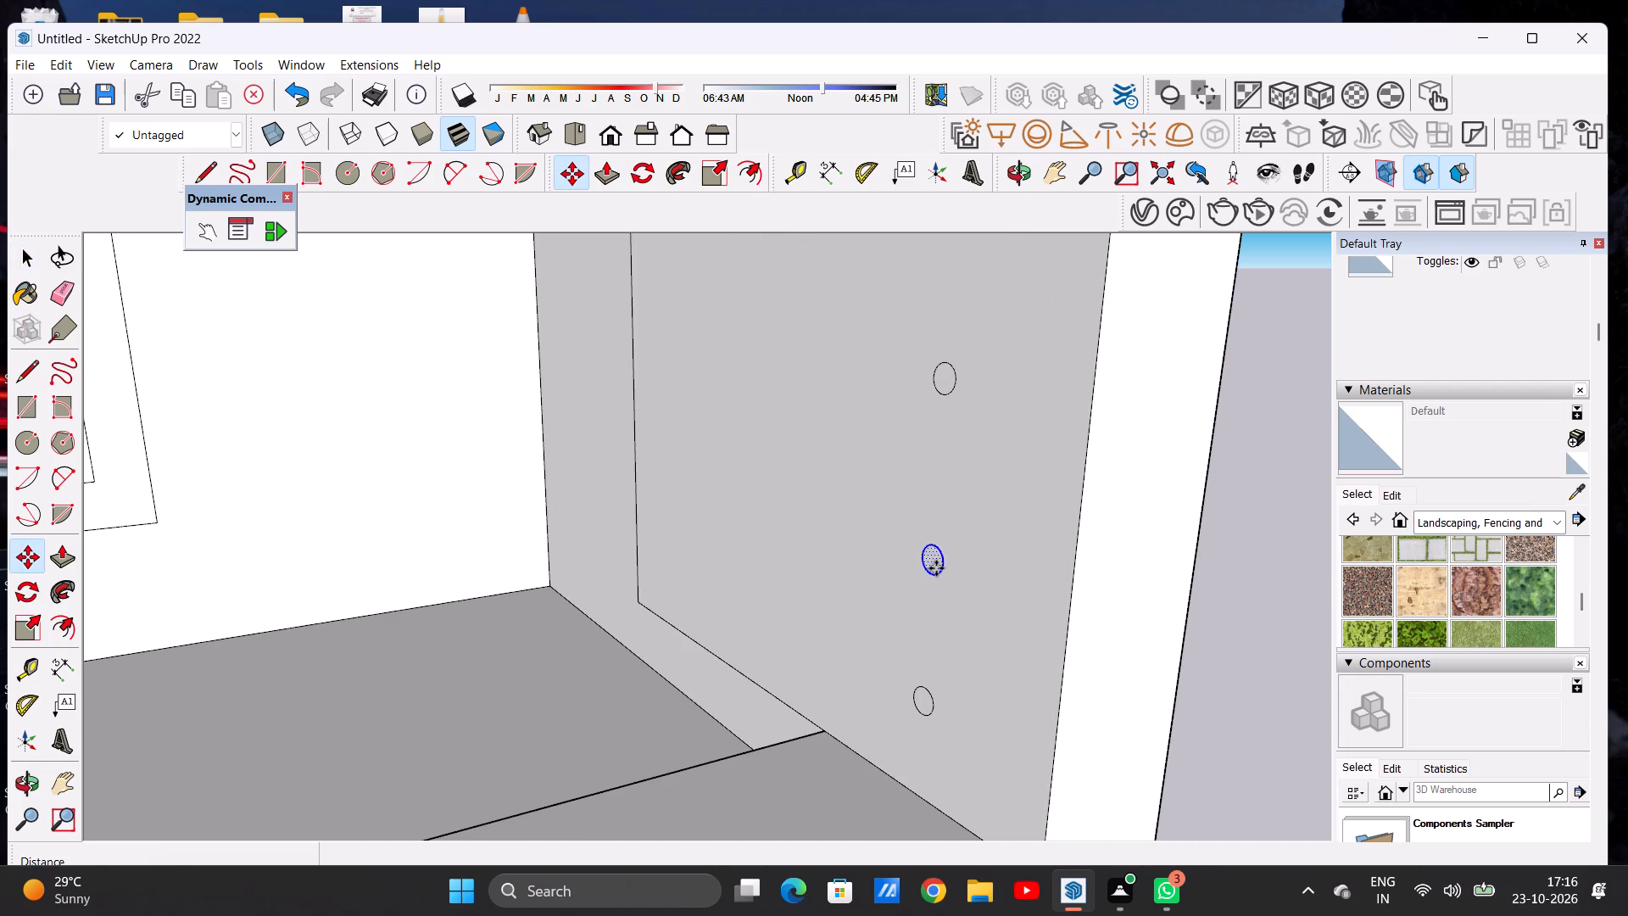
left_click(939, 628)
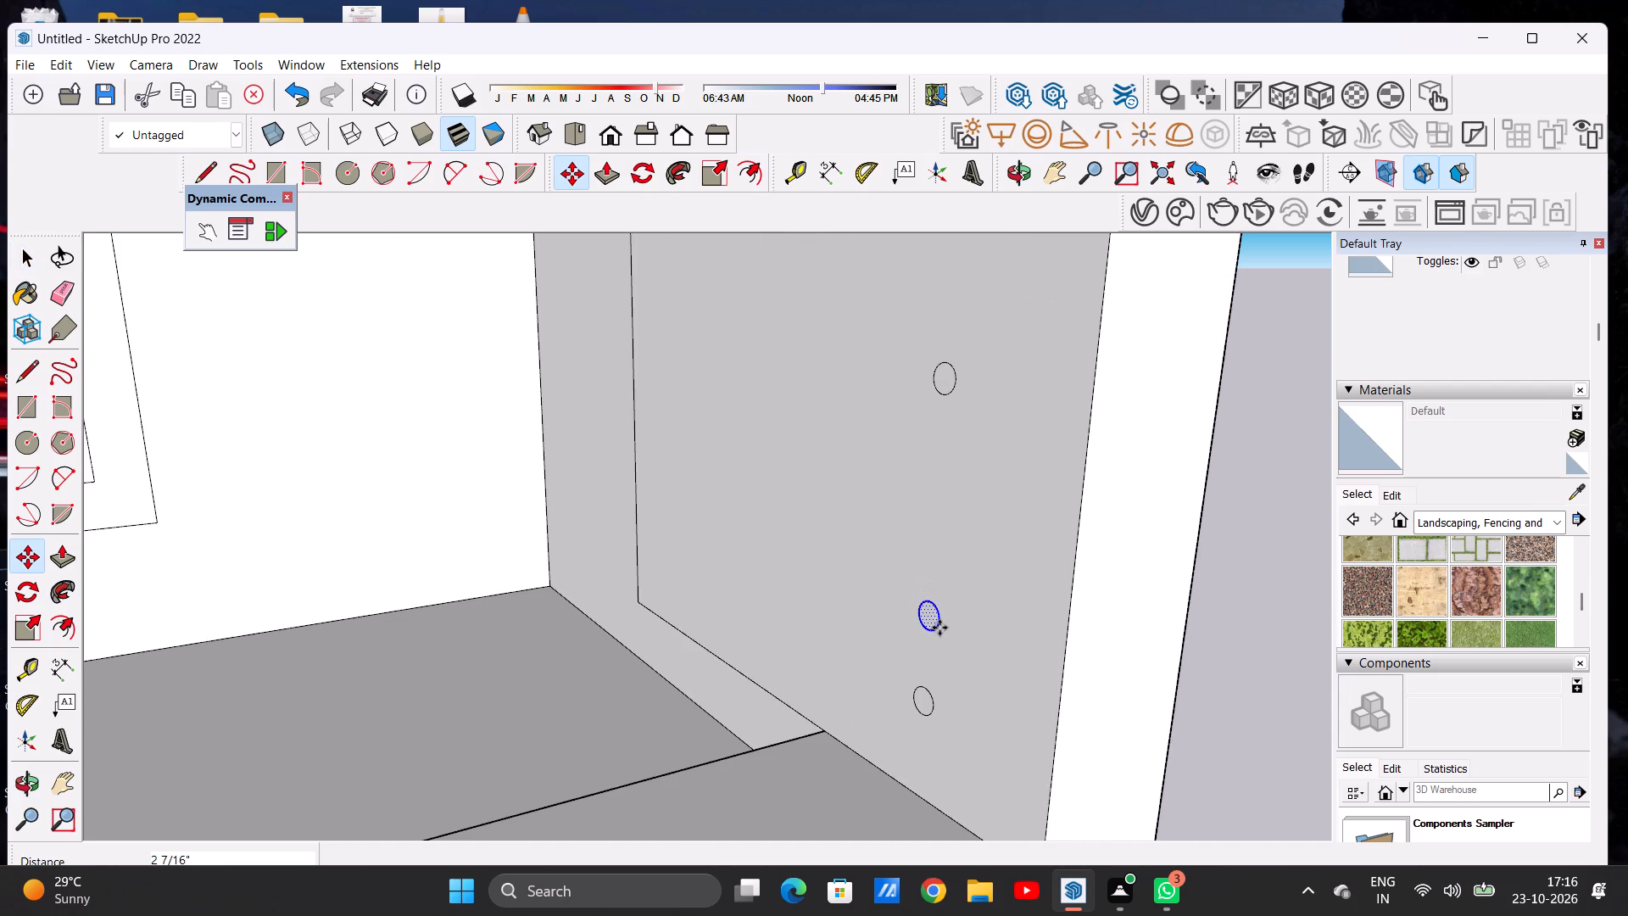
key("space")
Move the third circle up on the side wall down about 6 3/8", just above the second.
double_click(949, 375)
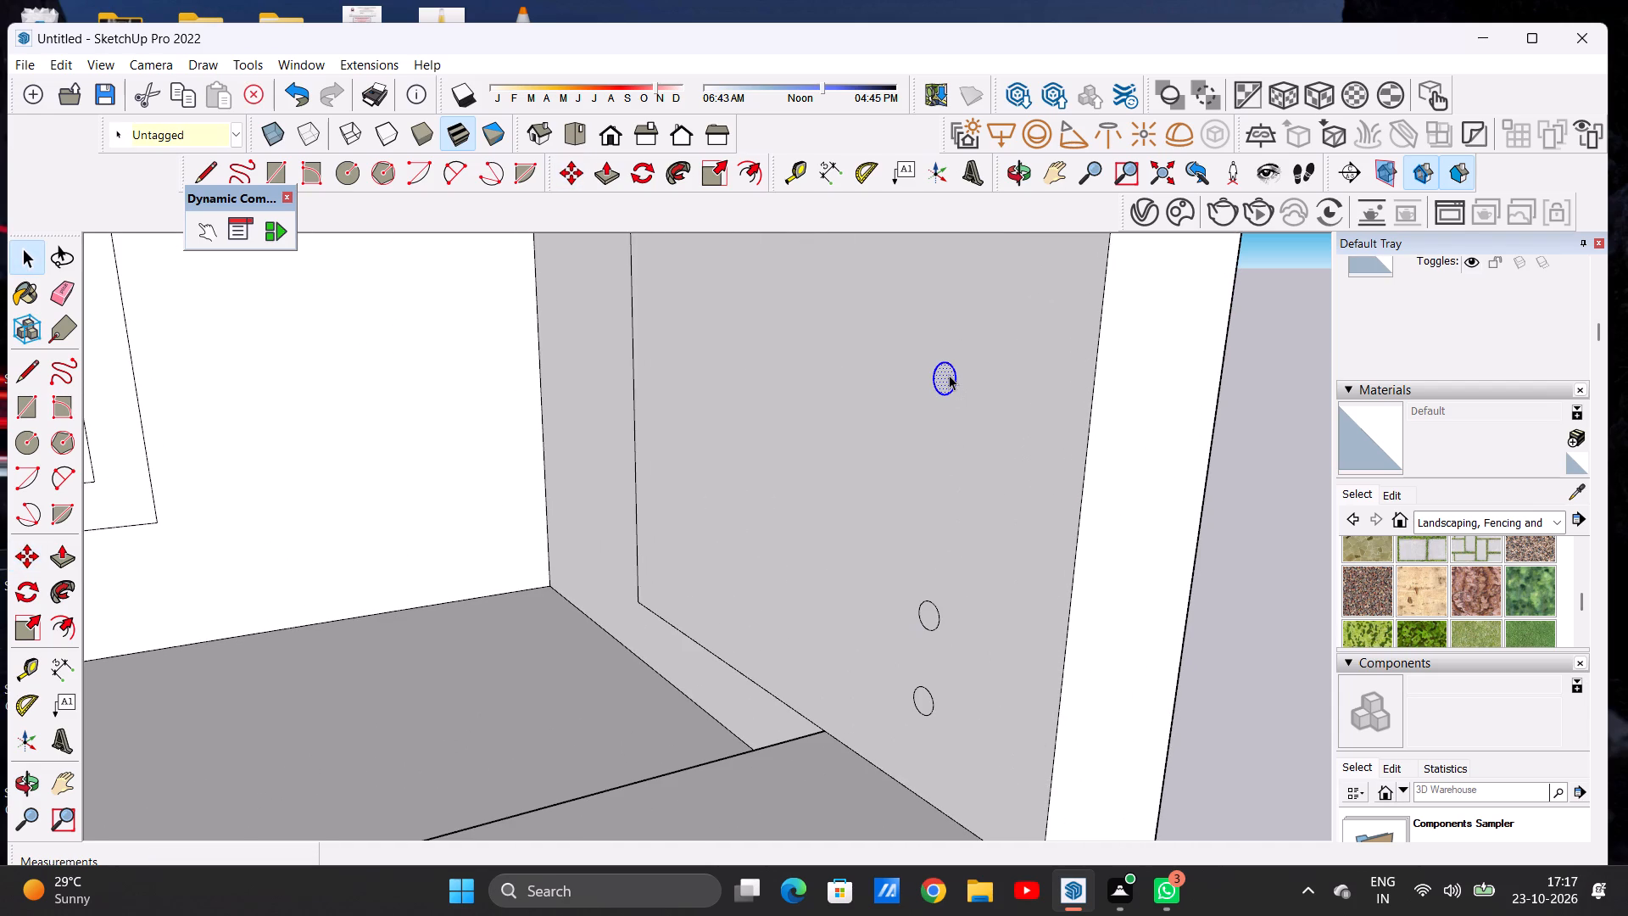
key("m")
left_click(948, 394)
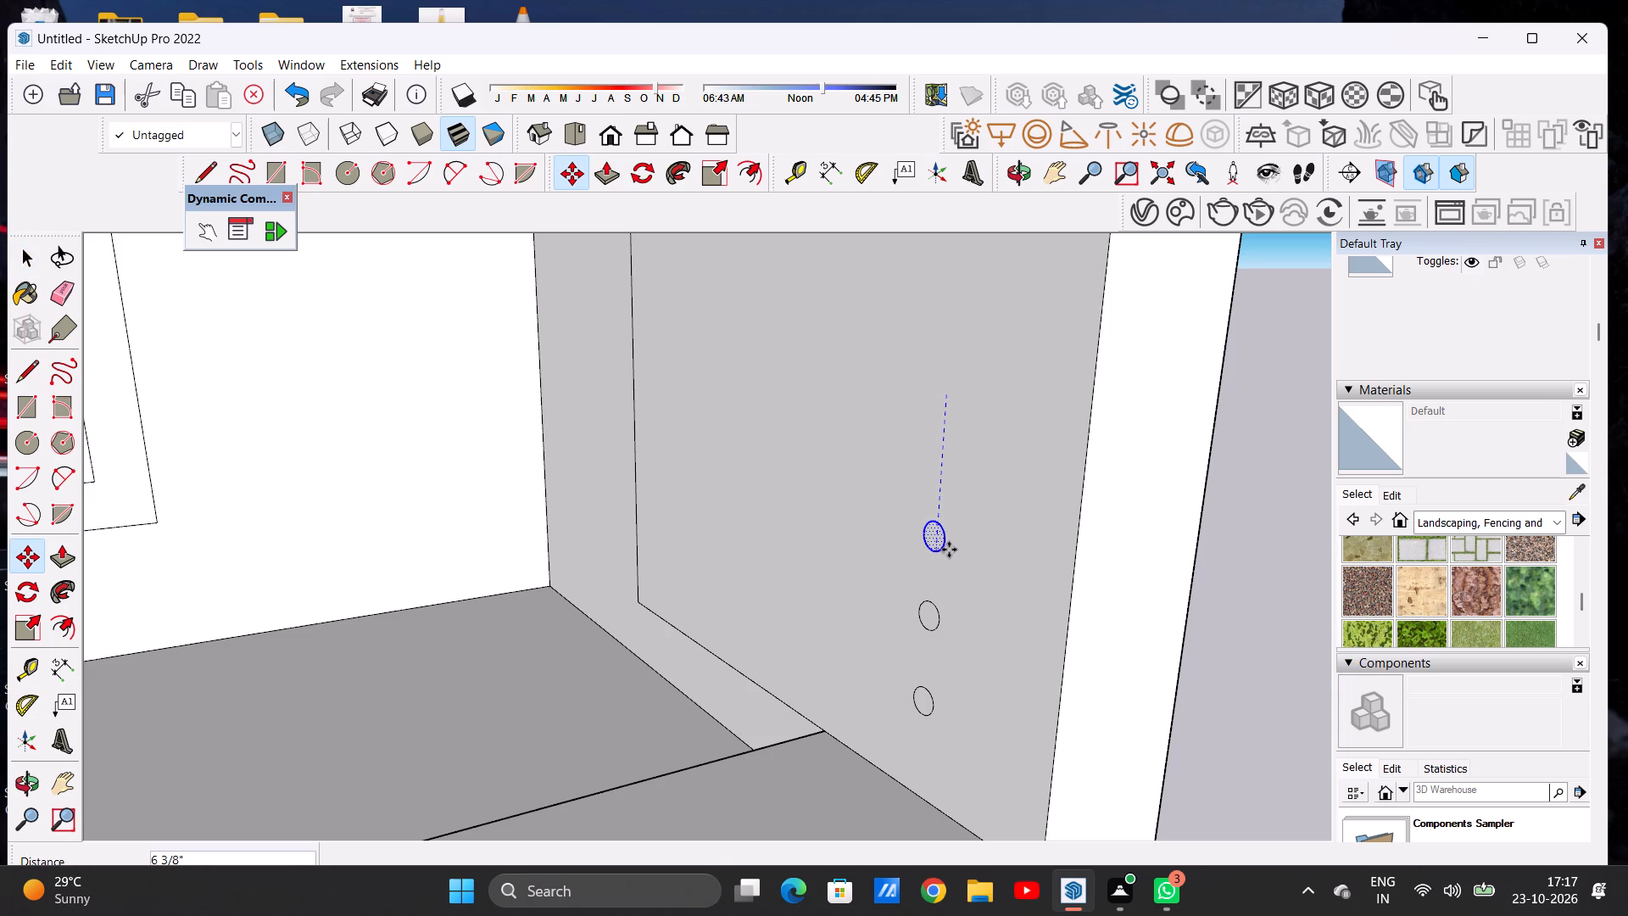
left_click(947, 547)
key("space")
Move the topmost side-wall circle down about 10 15/16", just above the third one in the column.
scroll(888, 560, "down", 8)
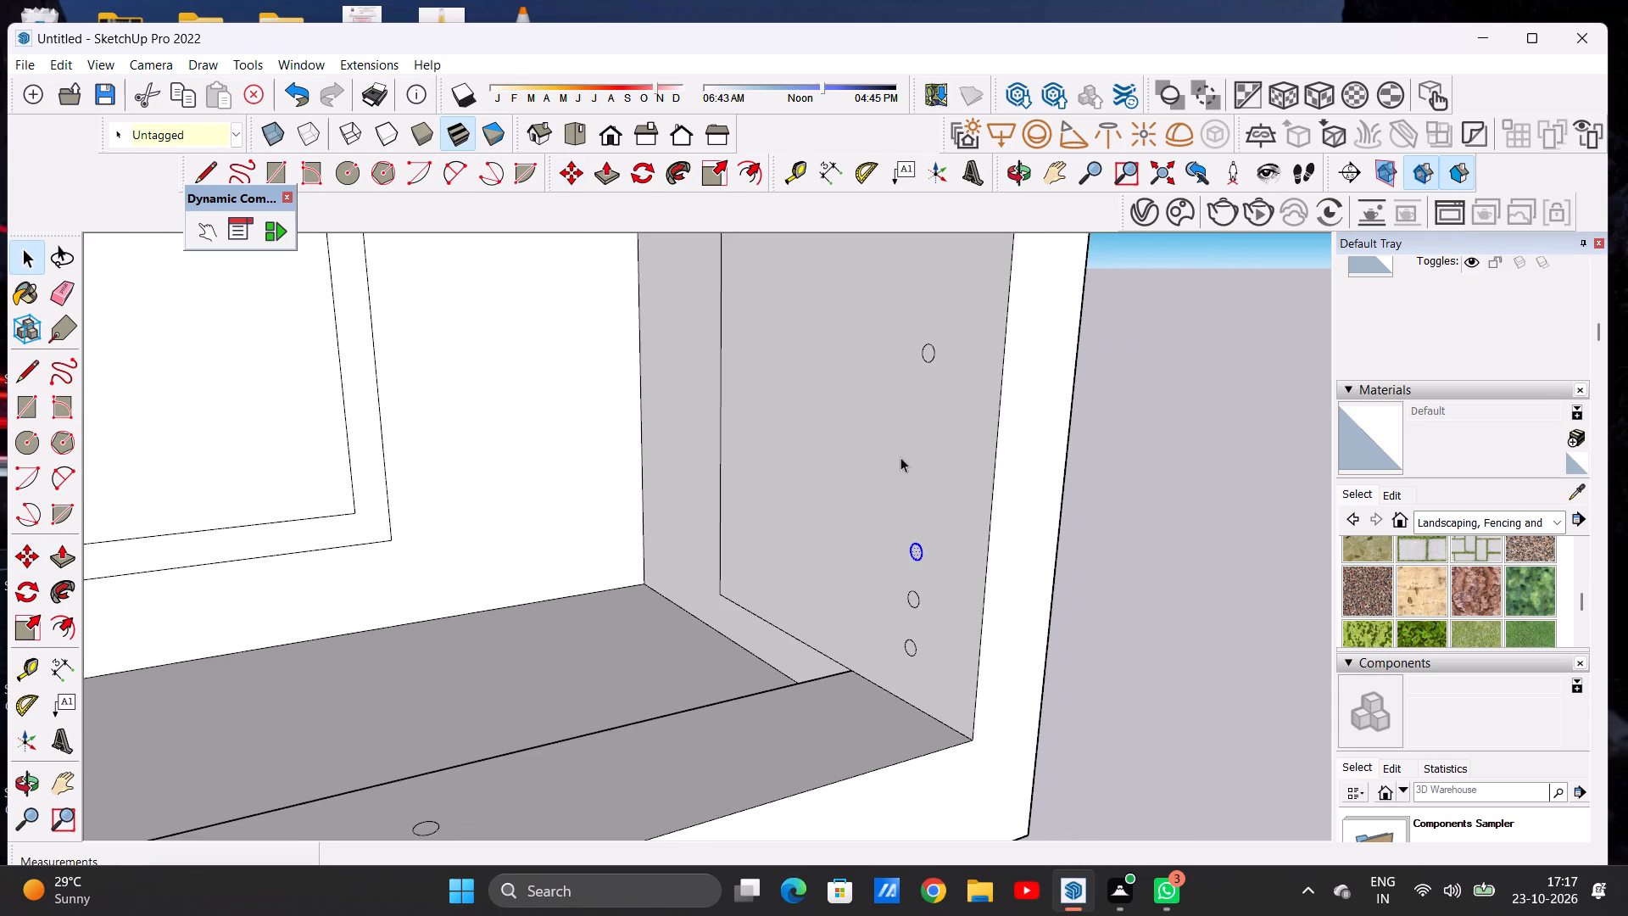
scroll(923, 394, "up", 7)
double_click(923, 392)
key("m")
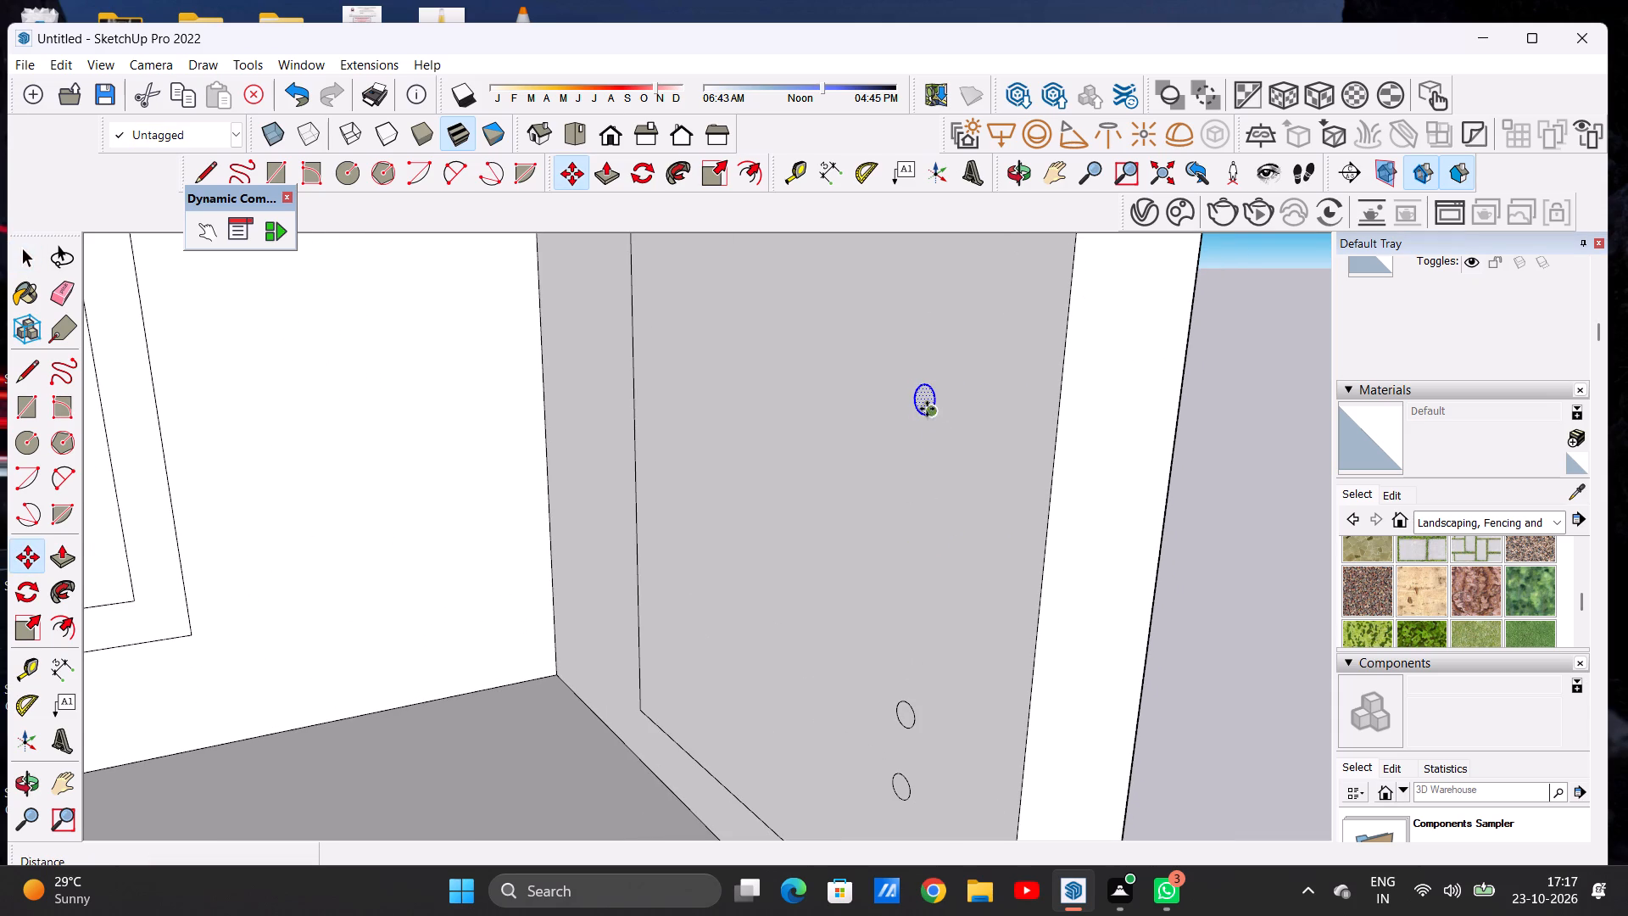
left_click(927, 418)
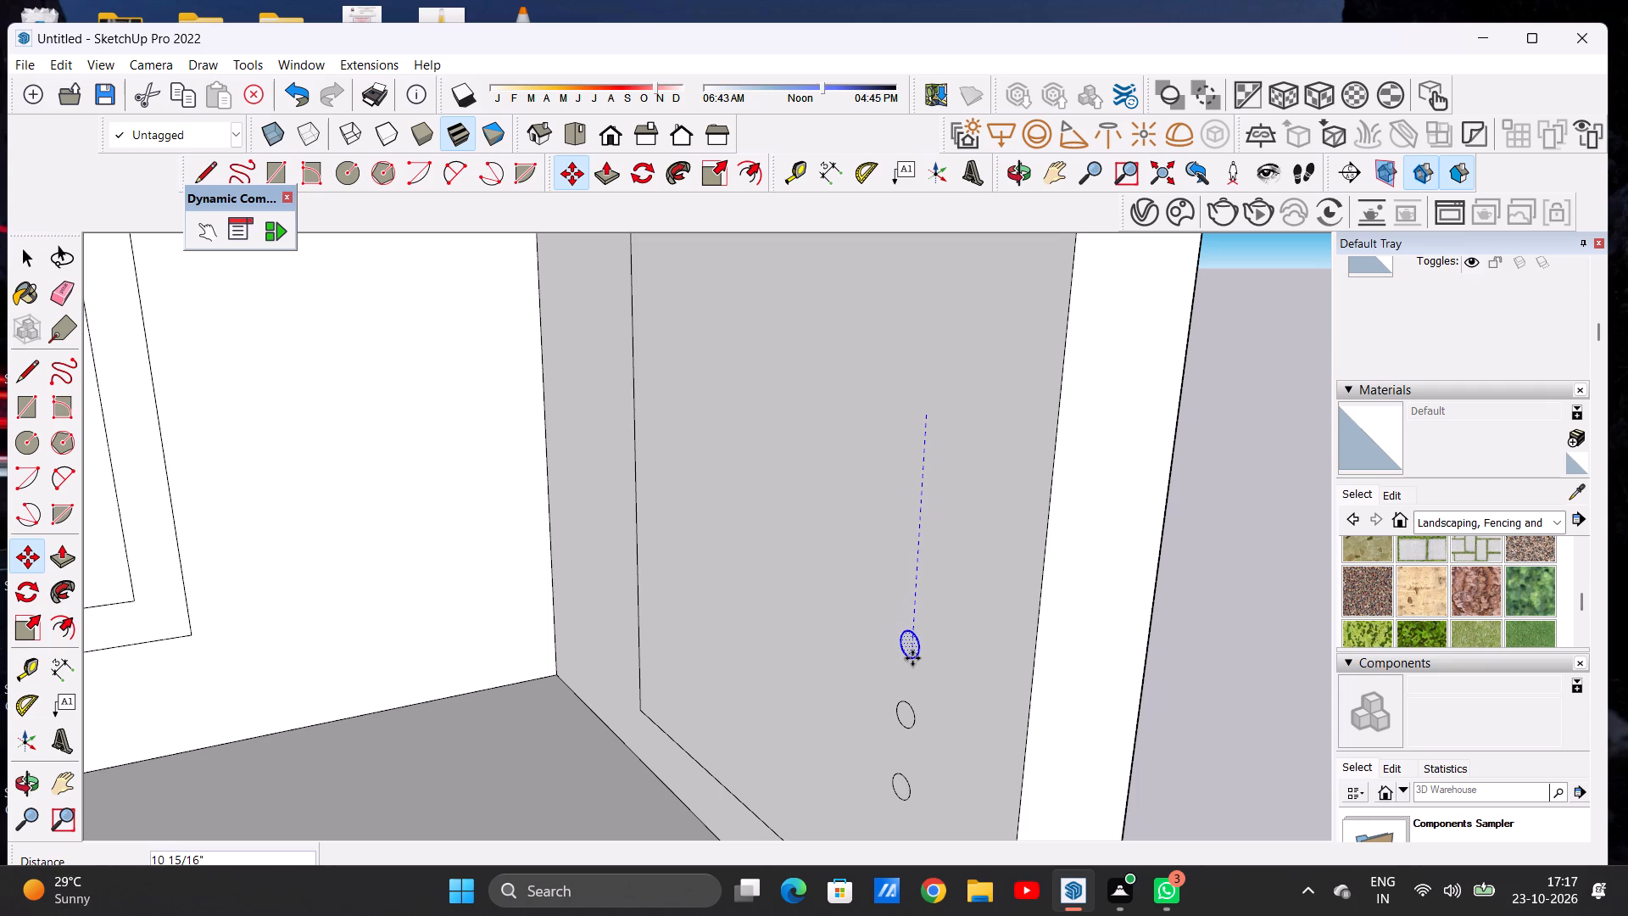
left_click(912, 658)
key("space")
scroll(934, 528, "down", 4)
scroll(934, 528, "up", 1)
scroll(934, 528, "down", 7)
scroll(939, 483, "up", 1)
scroll(939, 483, "down", 1)
left_click(1179, 545)
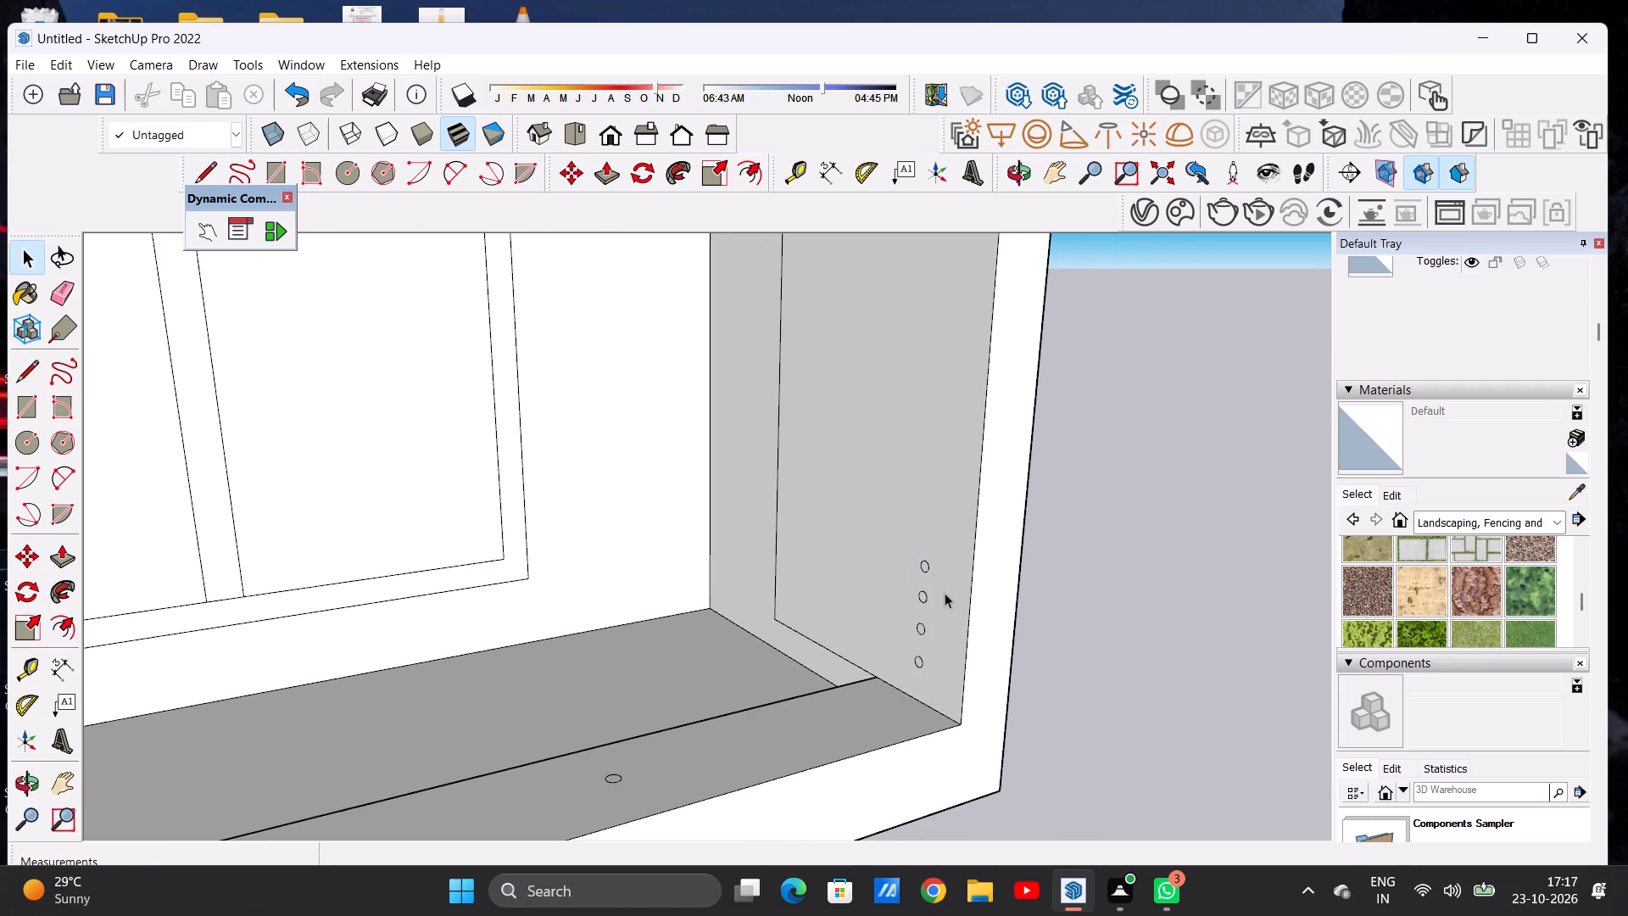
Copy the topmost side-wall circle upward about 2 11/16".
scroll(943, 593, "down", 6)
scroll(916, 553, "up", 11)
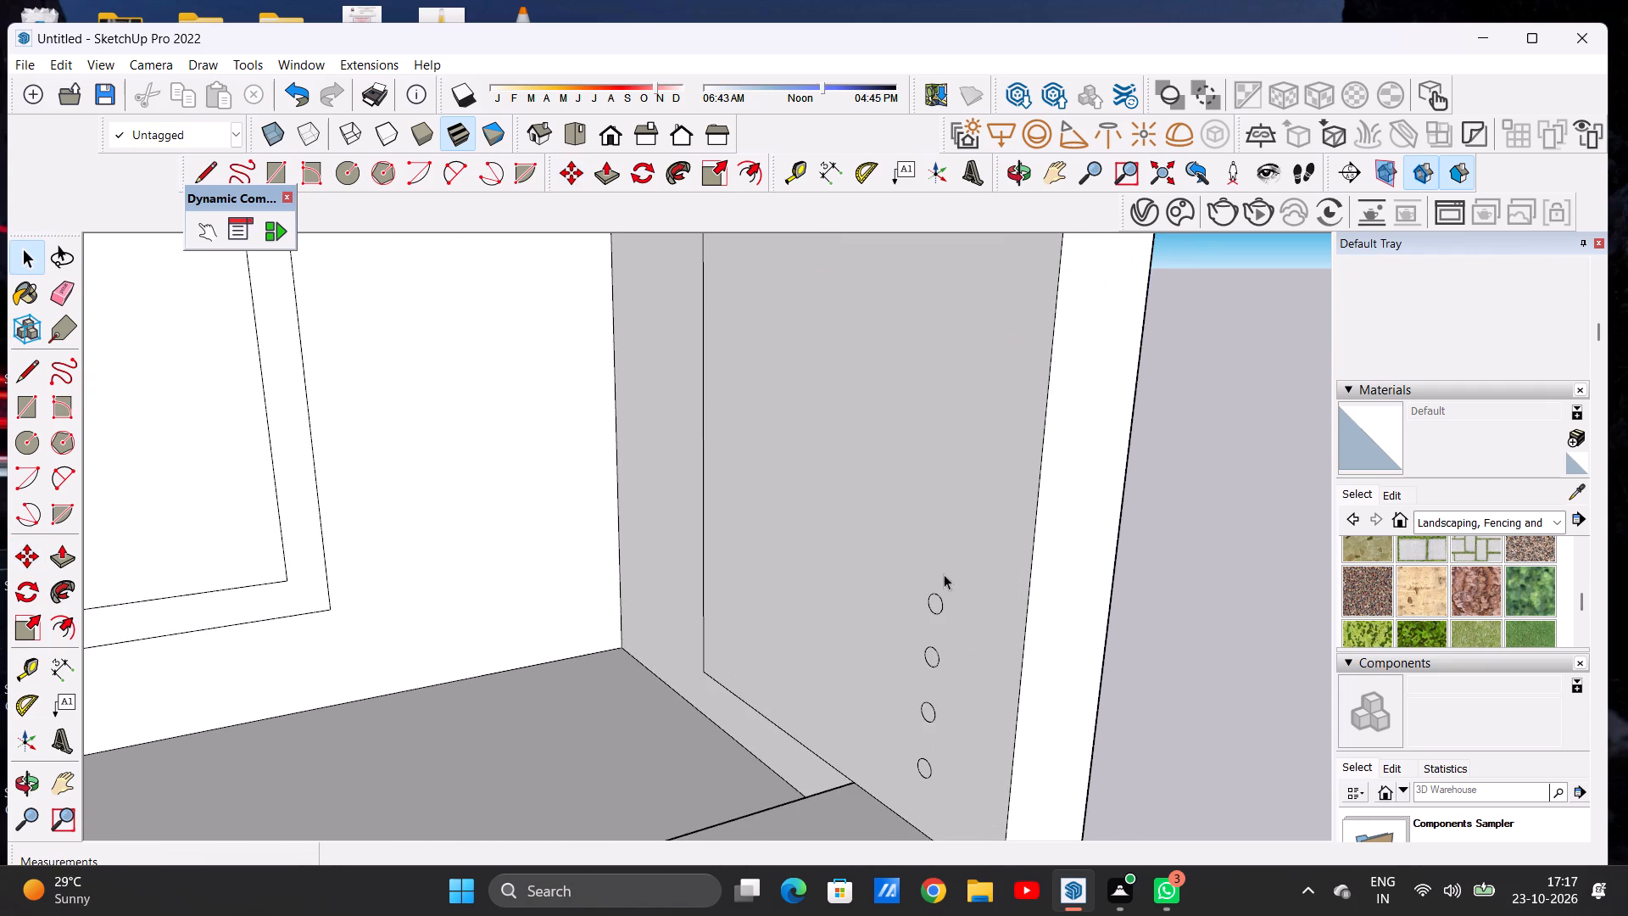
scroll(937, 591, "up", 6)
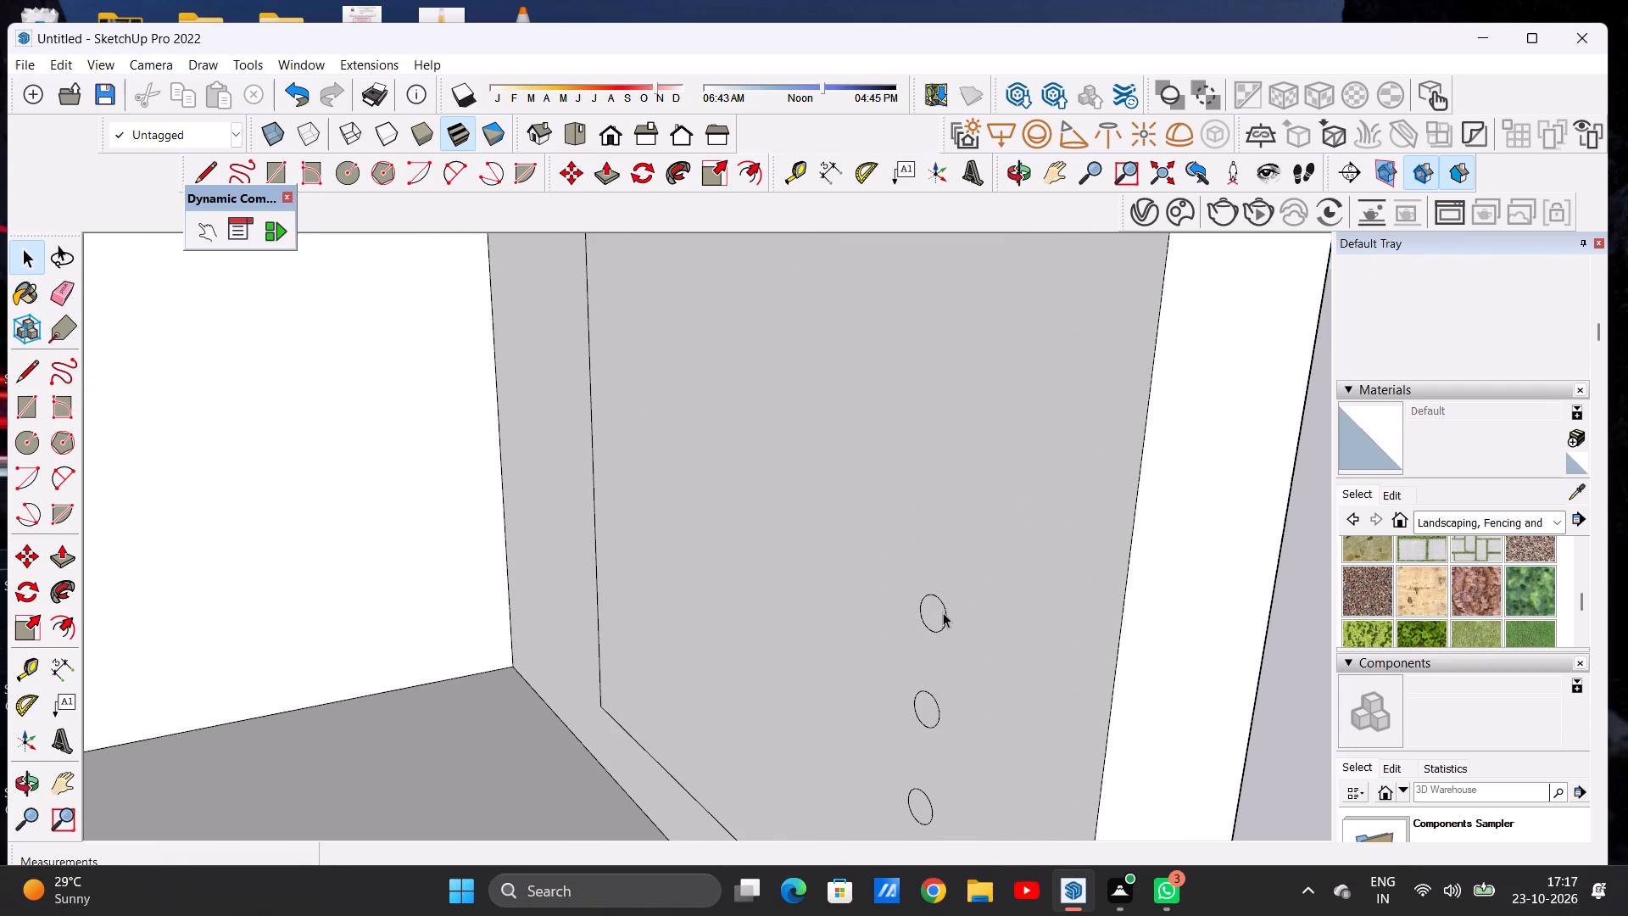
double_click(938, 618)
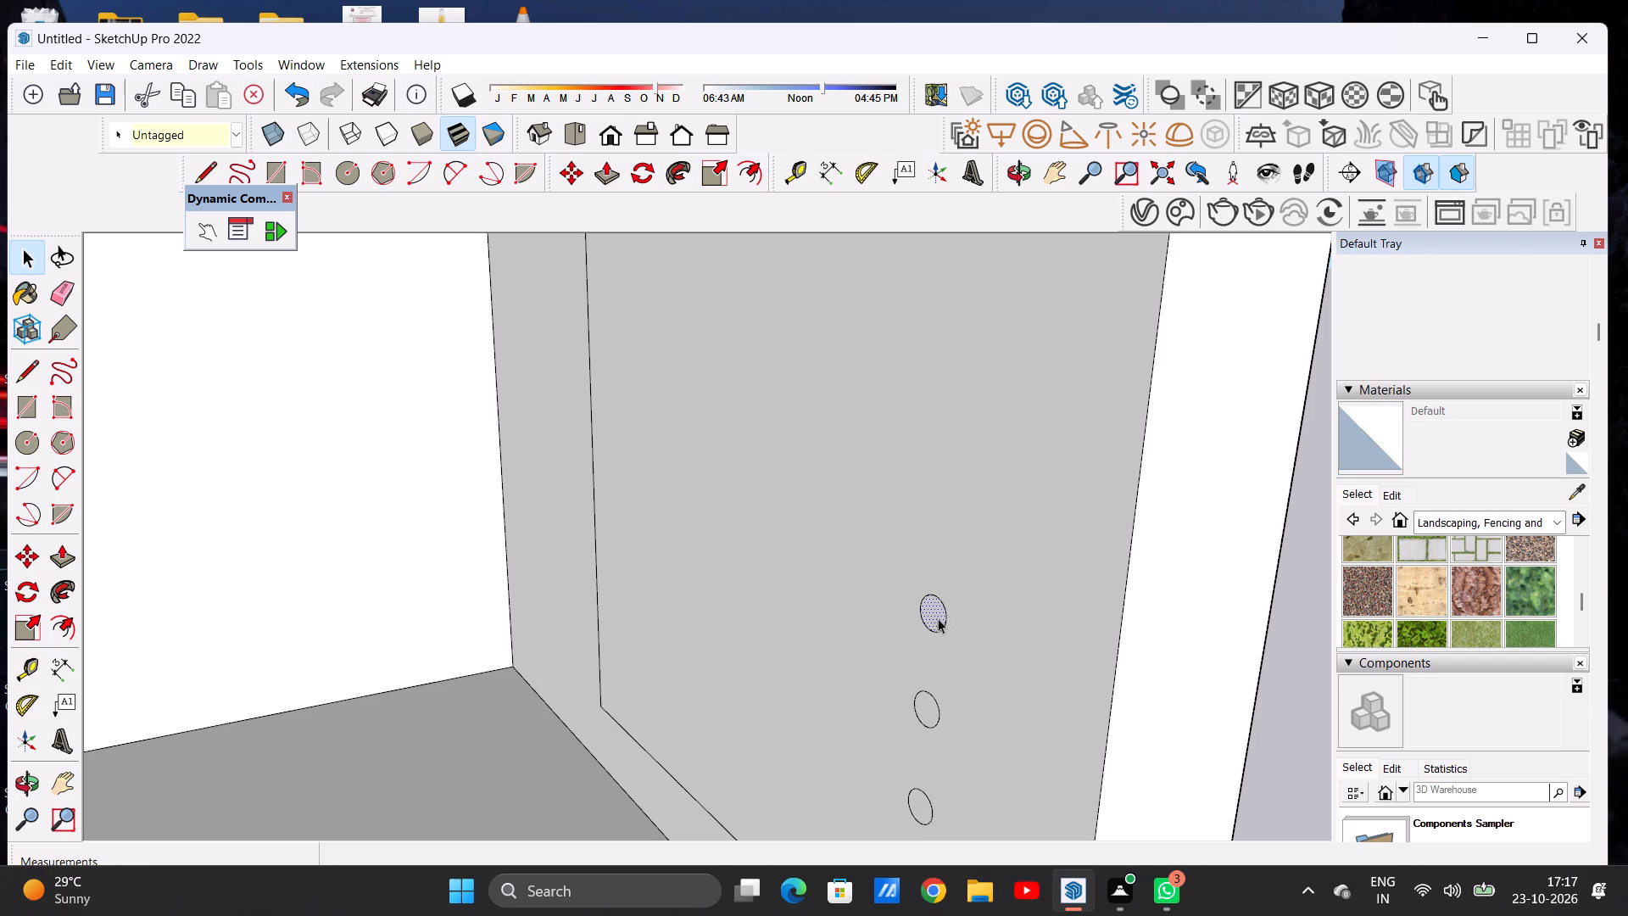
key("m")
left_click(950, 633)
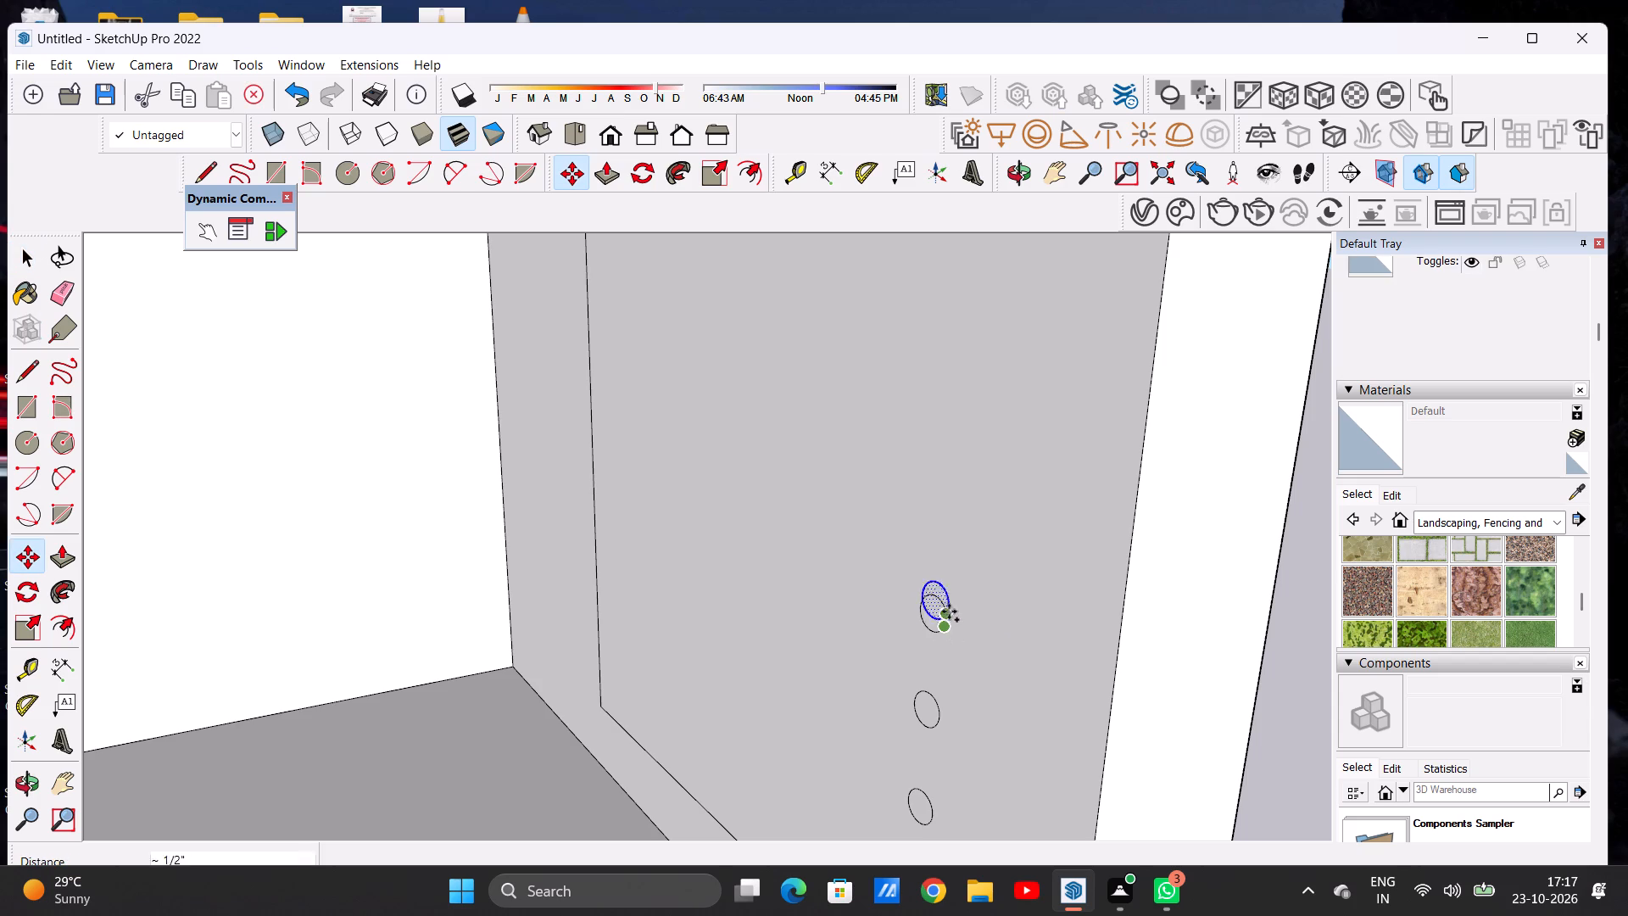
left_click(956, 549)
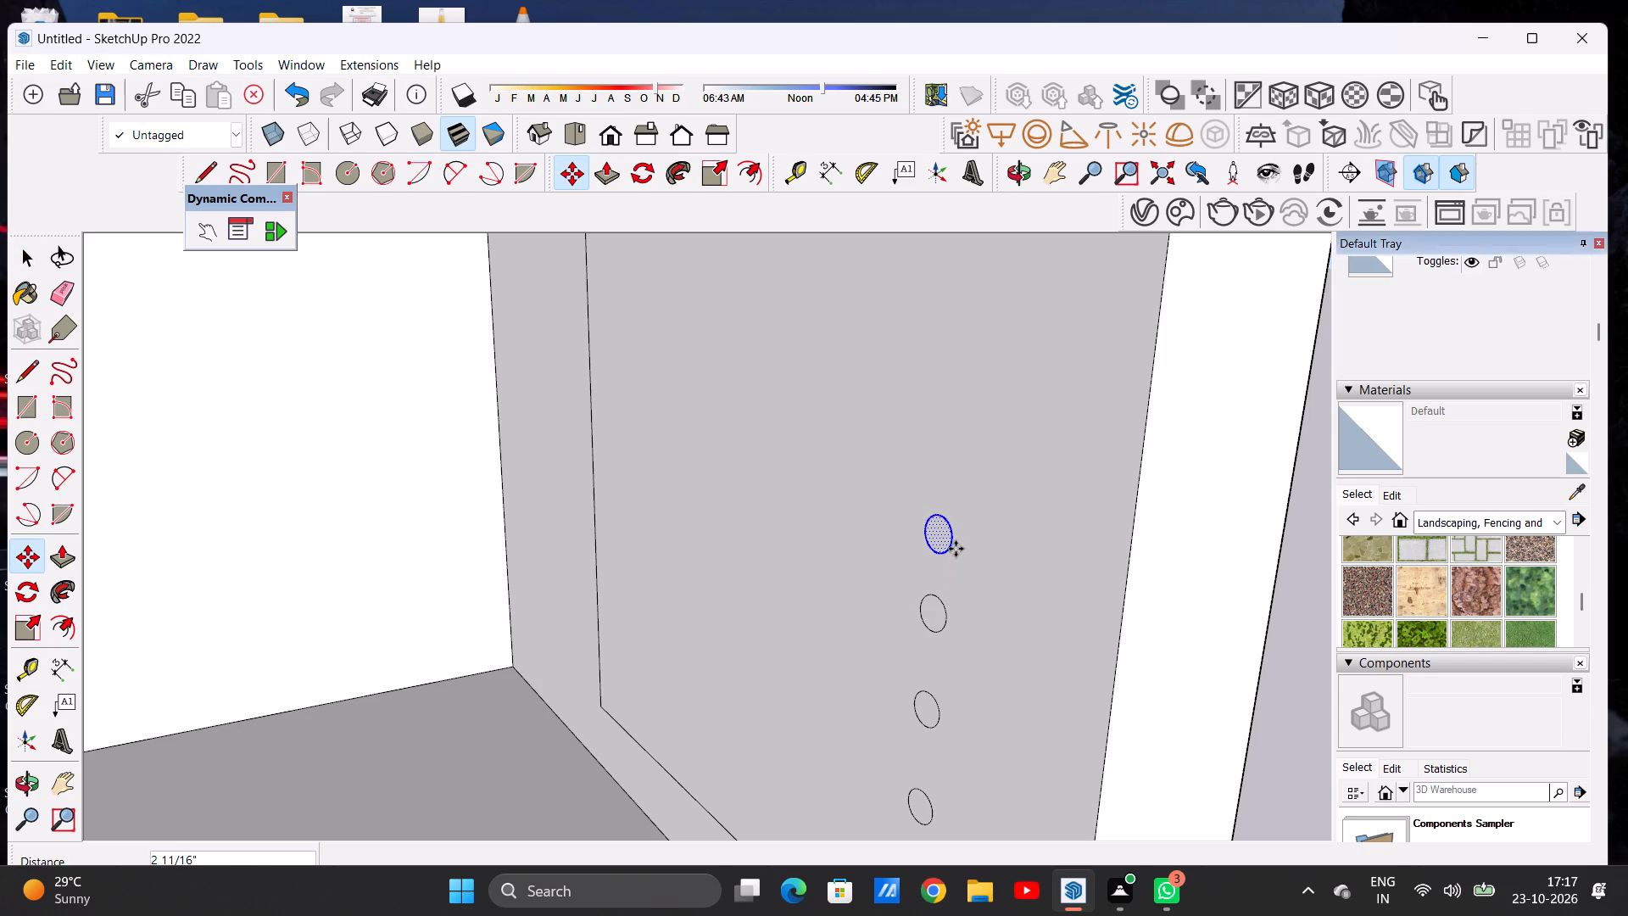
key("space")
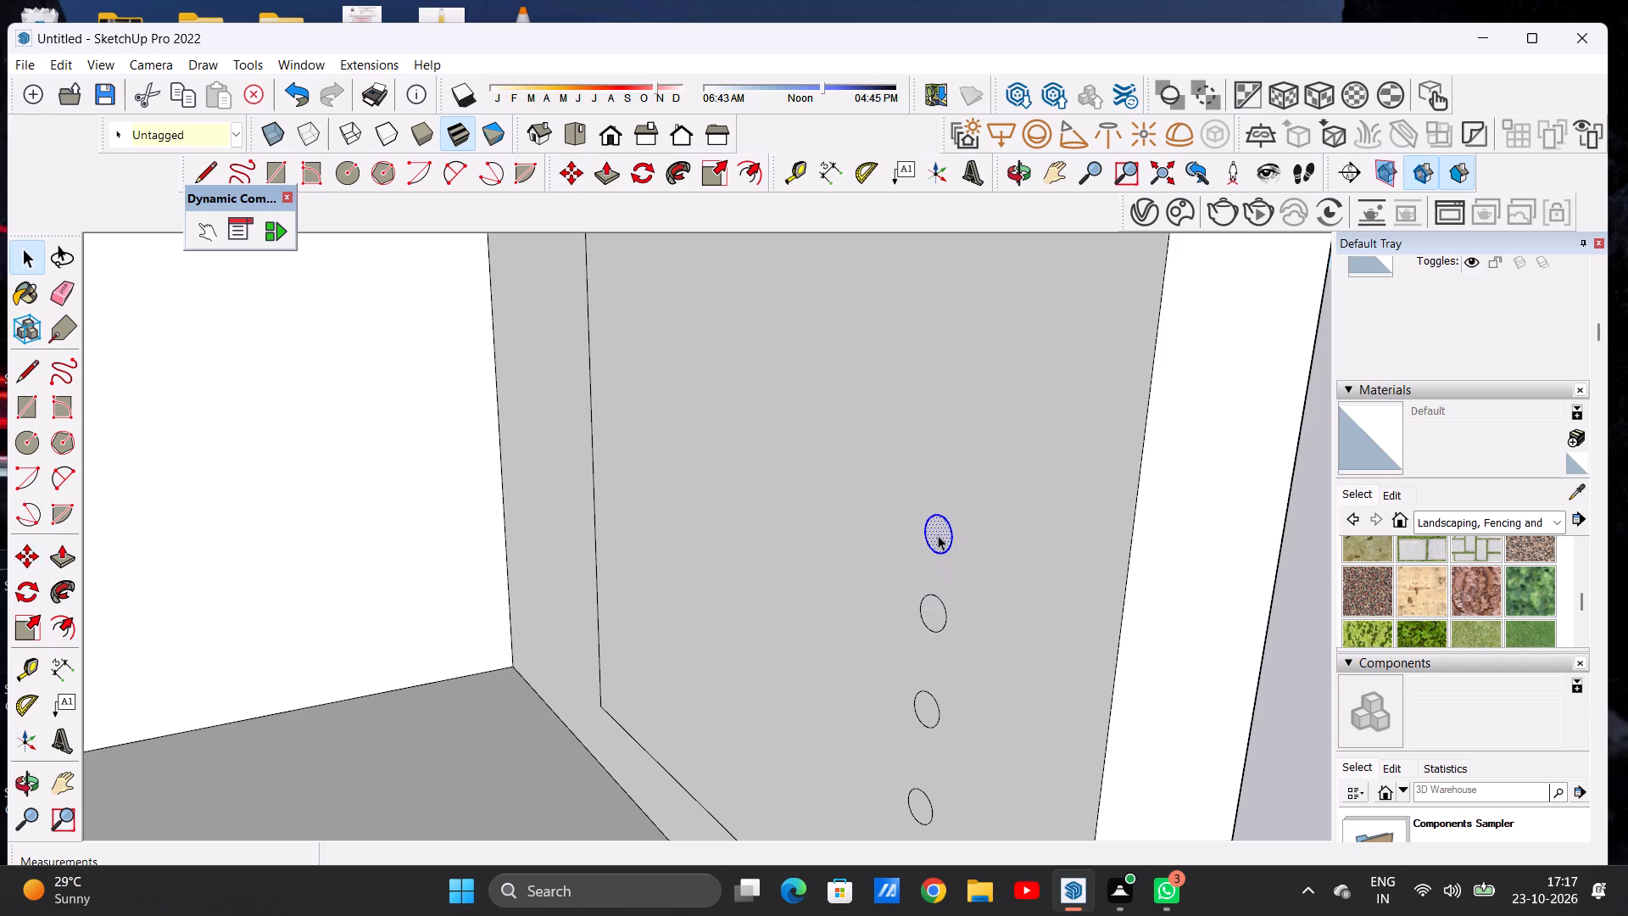
Replace the new topmost circle copy with a slightly larger circle of about 11/16" radius at the same spot on the side wall.
key("Delete")
key("c")
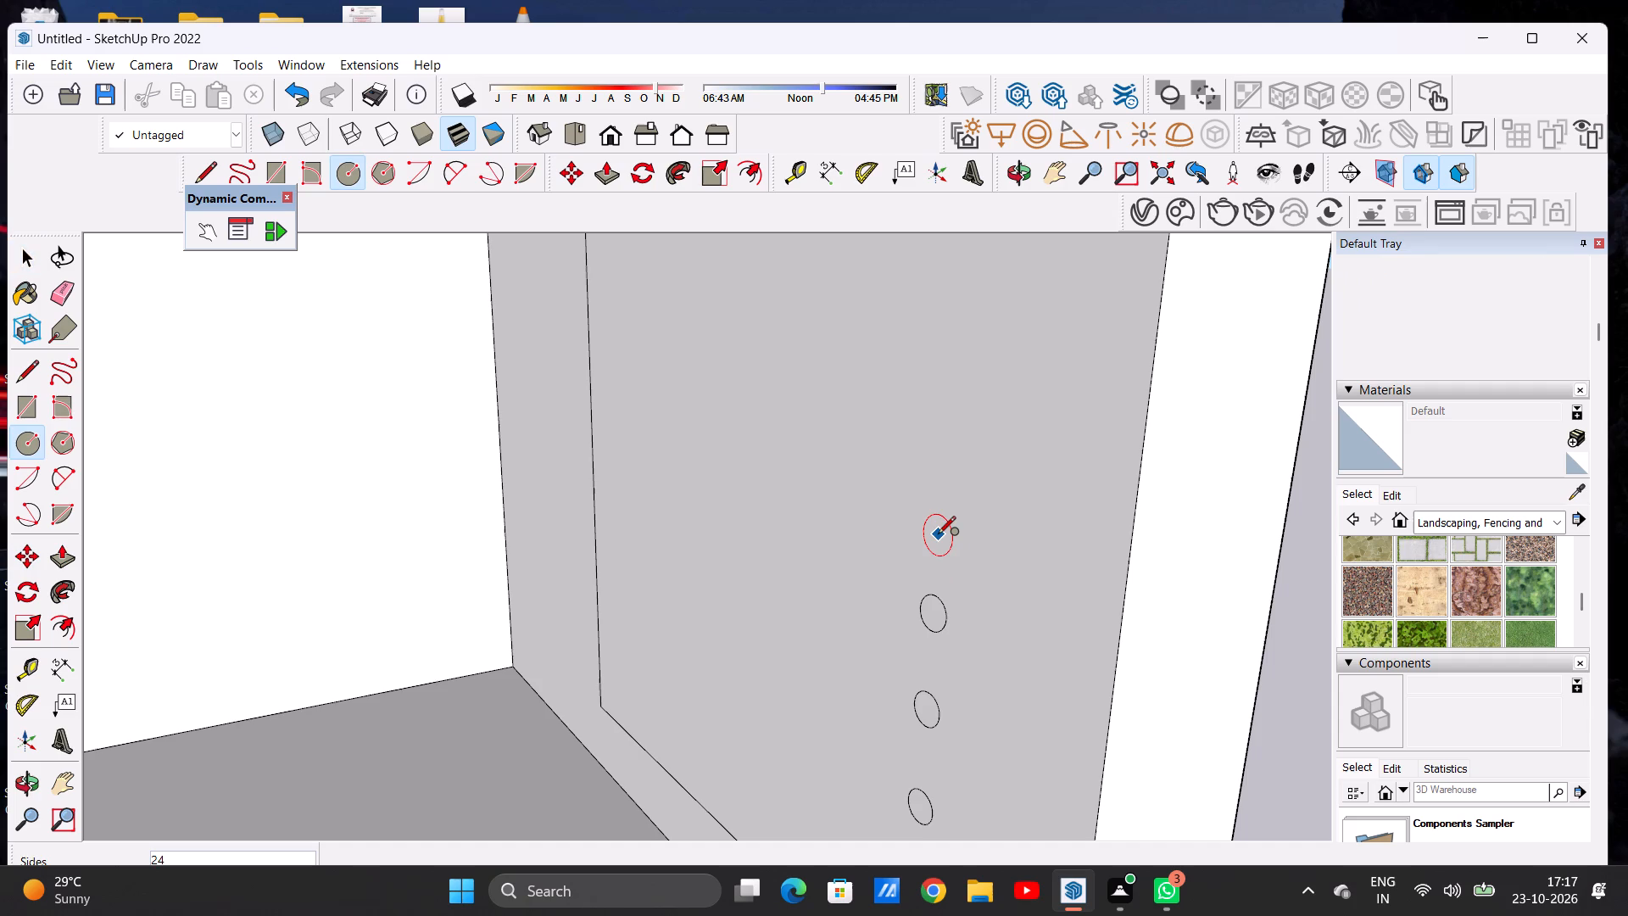
left_click(938, 535)
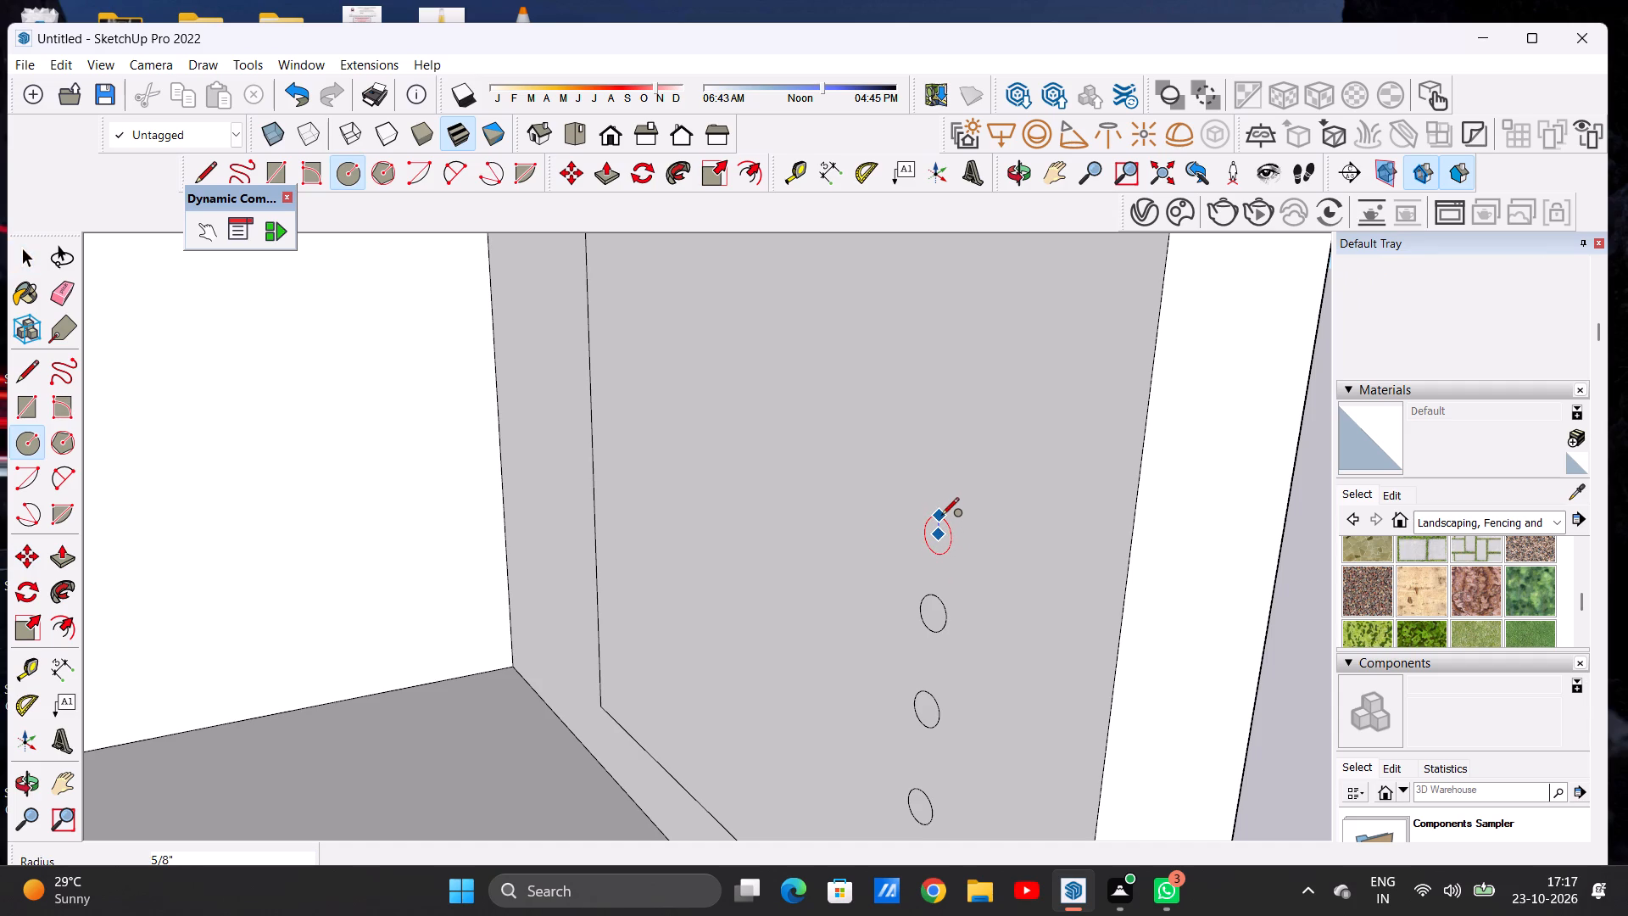
left_click(943, 514)
key("space")
key("space")
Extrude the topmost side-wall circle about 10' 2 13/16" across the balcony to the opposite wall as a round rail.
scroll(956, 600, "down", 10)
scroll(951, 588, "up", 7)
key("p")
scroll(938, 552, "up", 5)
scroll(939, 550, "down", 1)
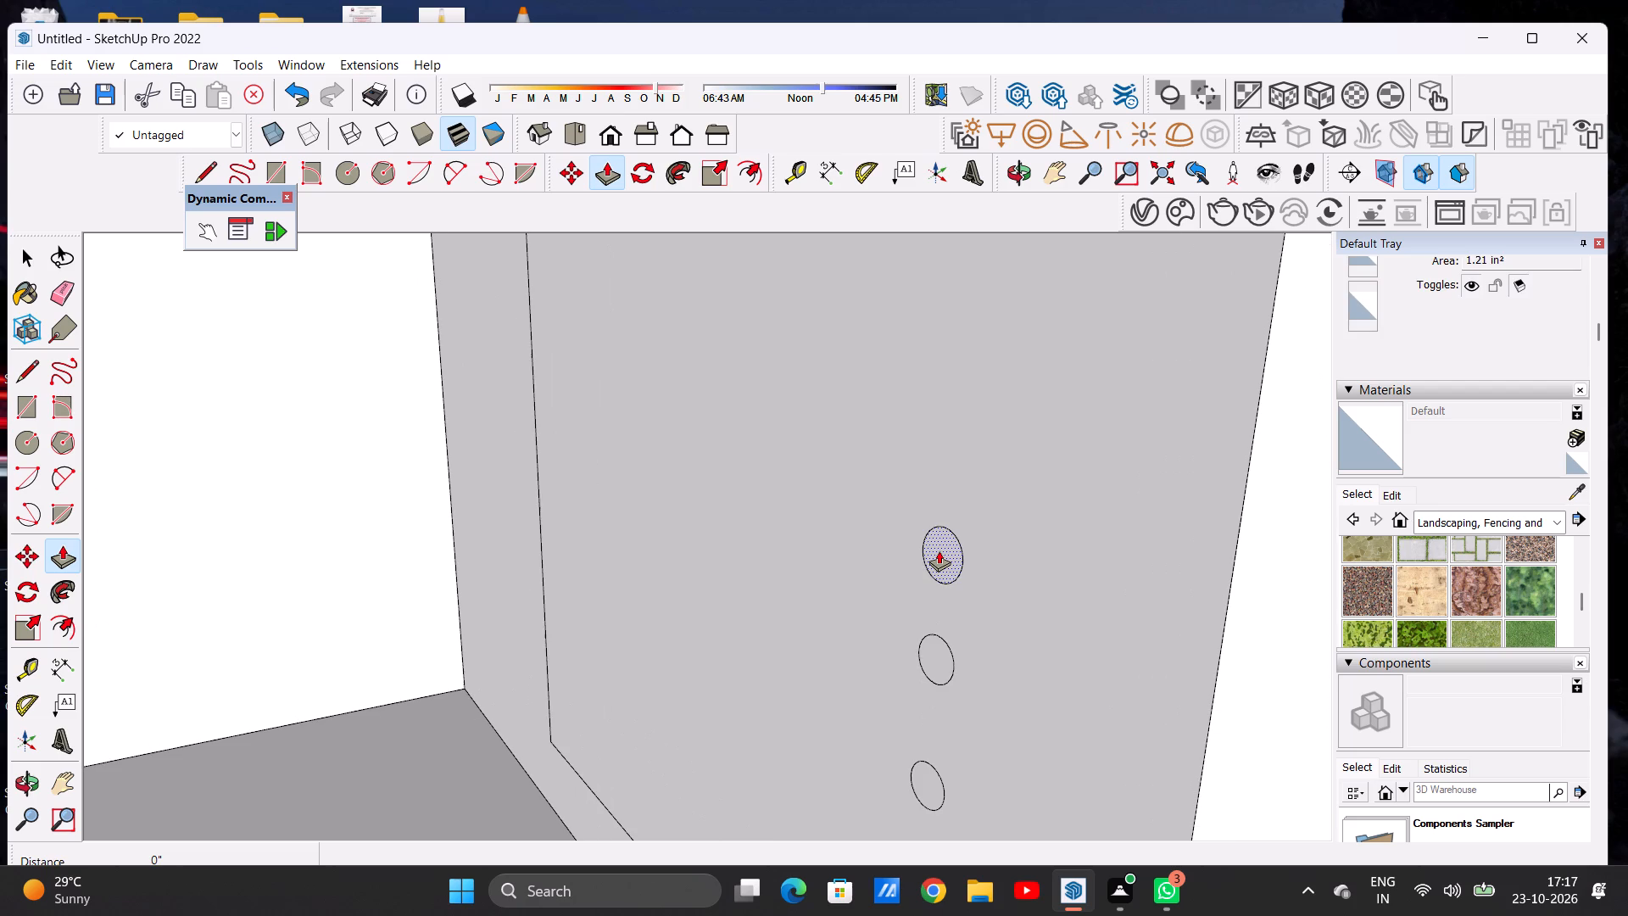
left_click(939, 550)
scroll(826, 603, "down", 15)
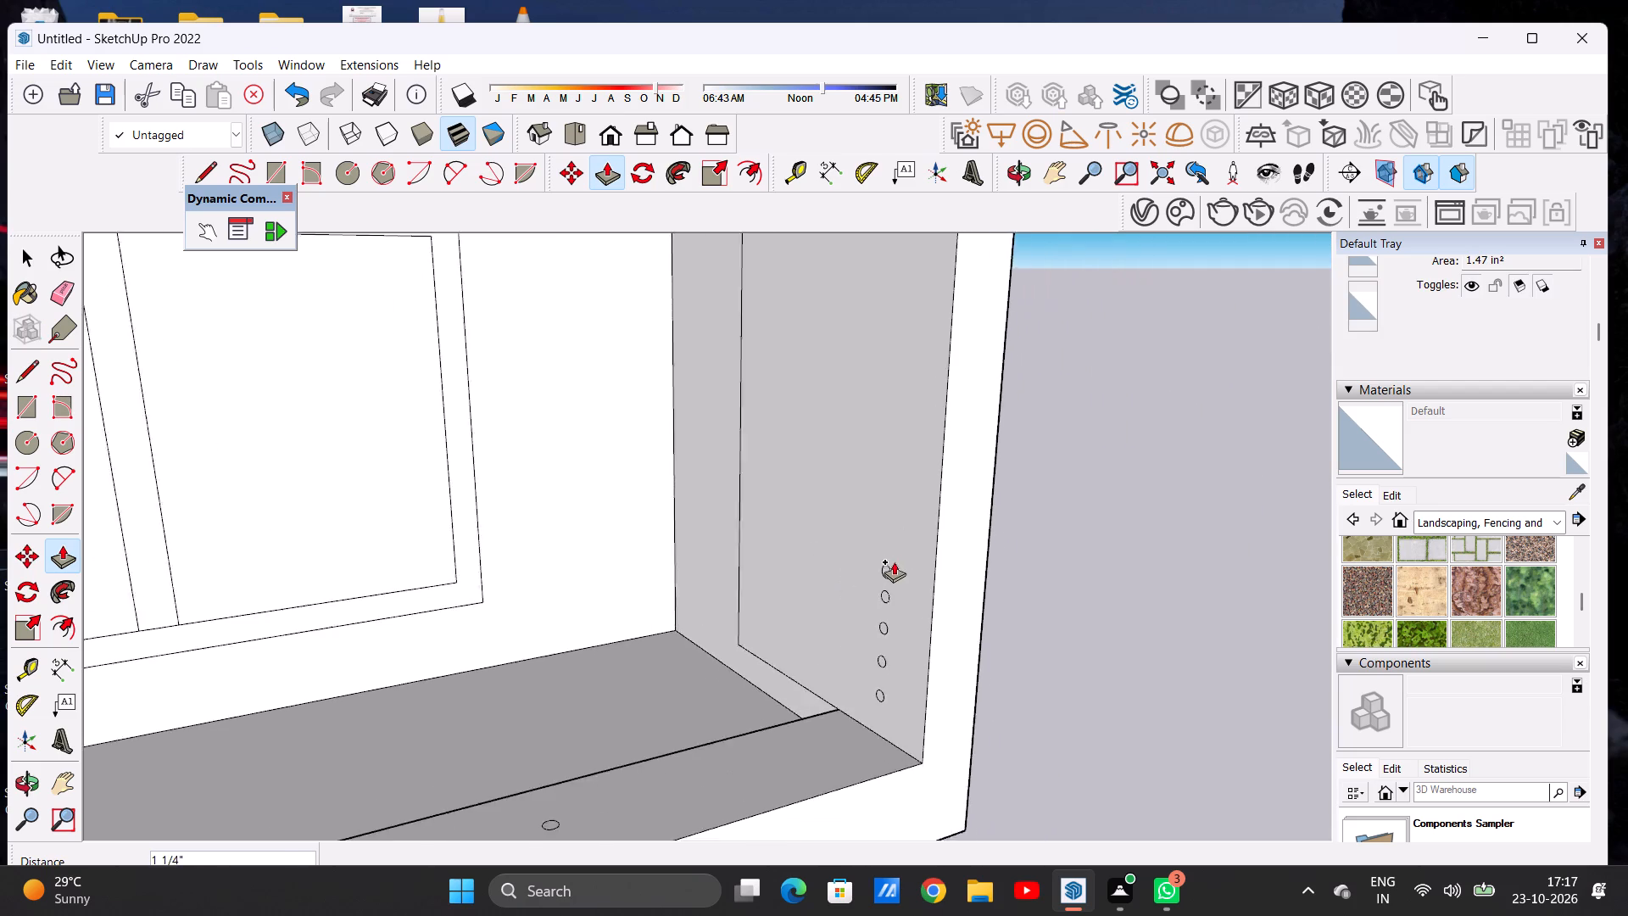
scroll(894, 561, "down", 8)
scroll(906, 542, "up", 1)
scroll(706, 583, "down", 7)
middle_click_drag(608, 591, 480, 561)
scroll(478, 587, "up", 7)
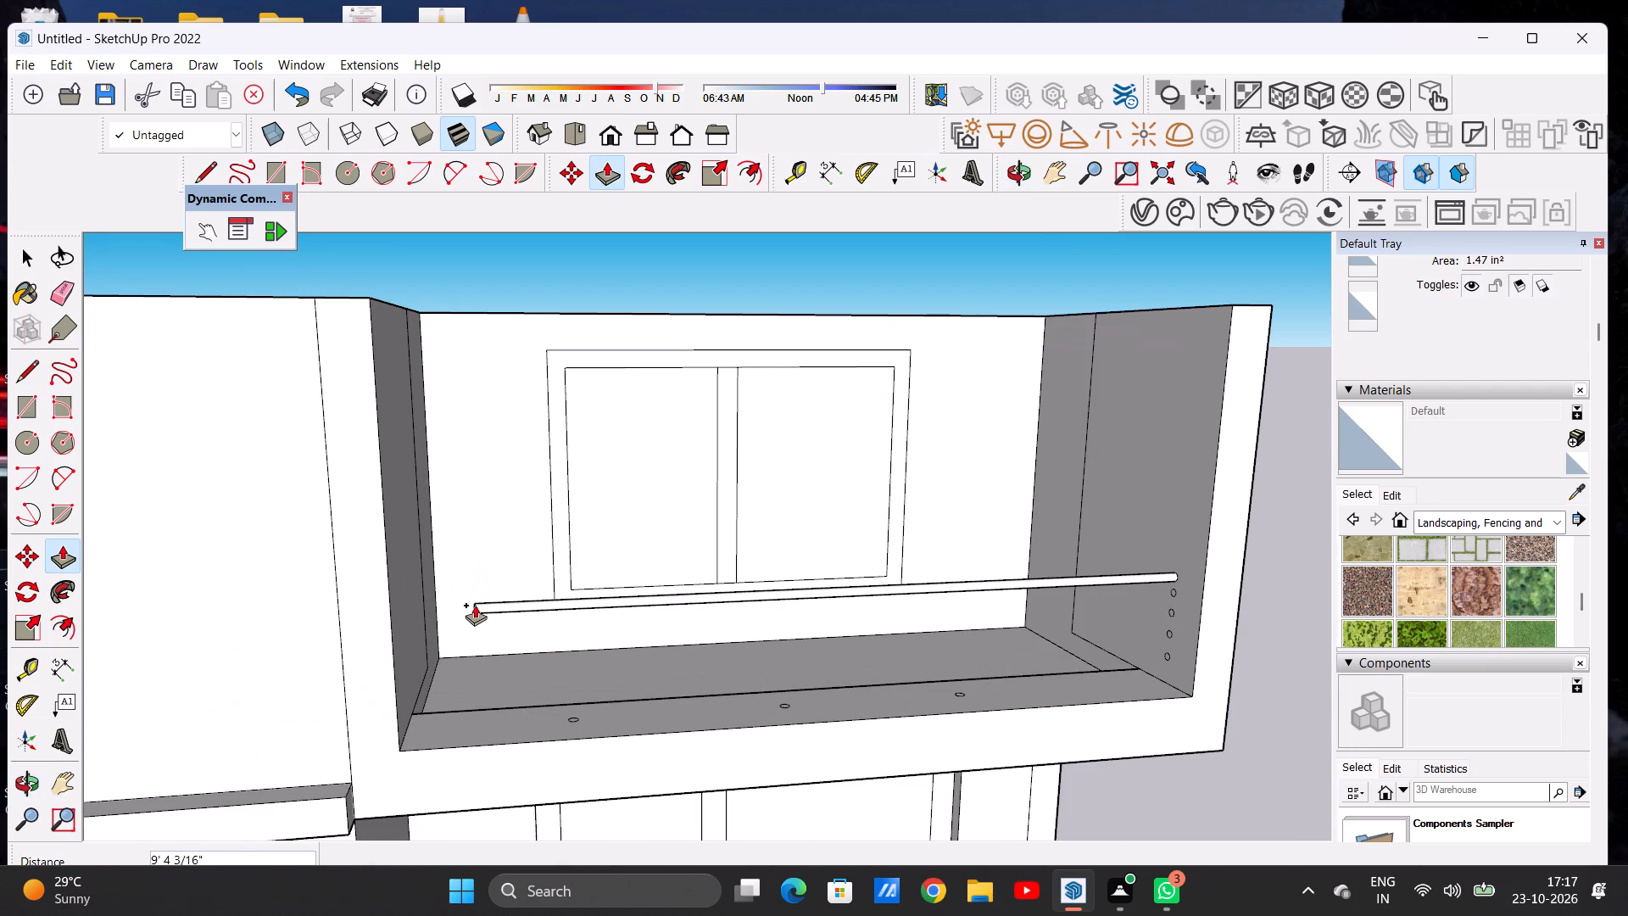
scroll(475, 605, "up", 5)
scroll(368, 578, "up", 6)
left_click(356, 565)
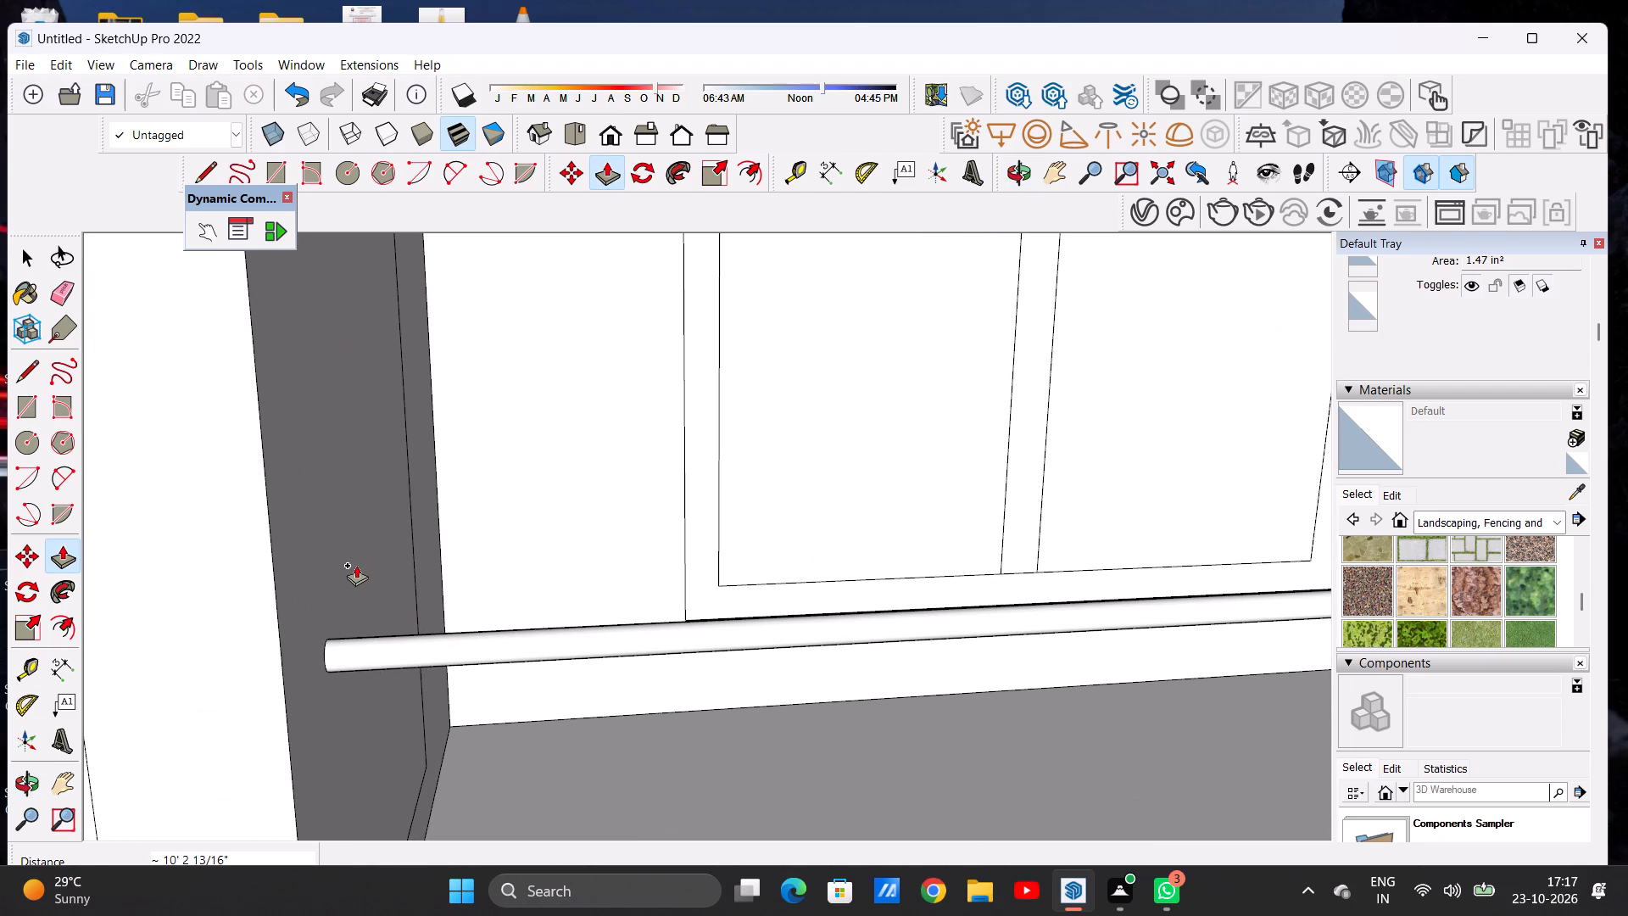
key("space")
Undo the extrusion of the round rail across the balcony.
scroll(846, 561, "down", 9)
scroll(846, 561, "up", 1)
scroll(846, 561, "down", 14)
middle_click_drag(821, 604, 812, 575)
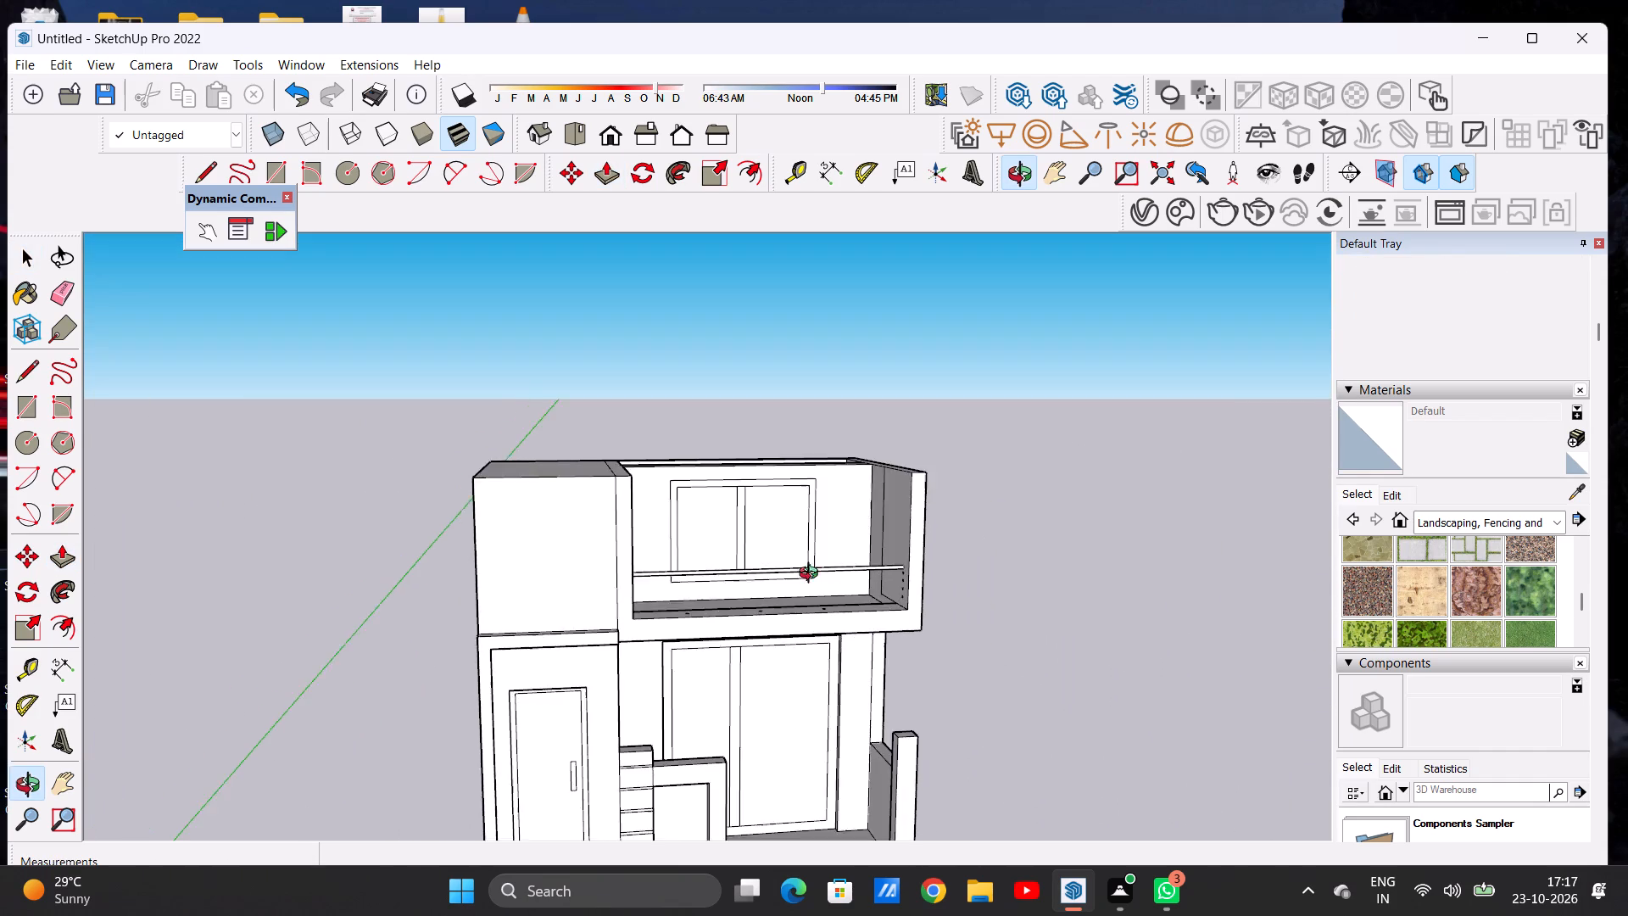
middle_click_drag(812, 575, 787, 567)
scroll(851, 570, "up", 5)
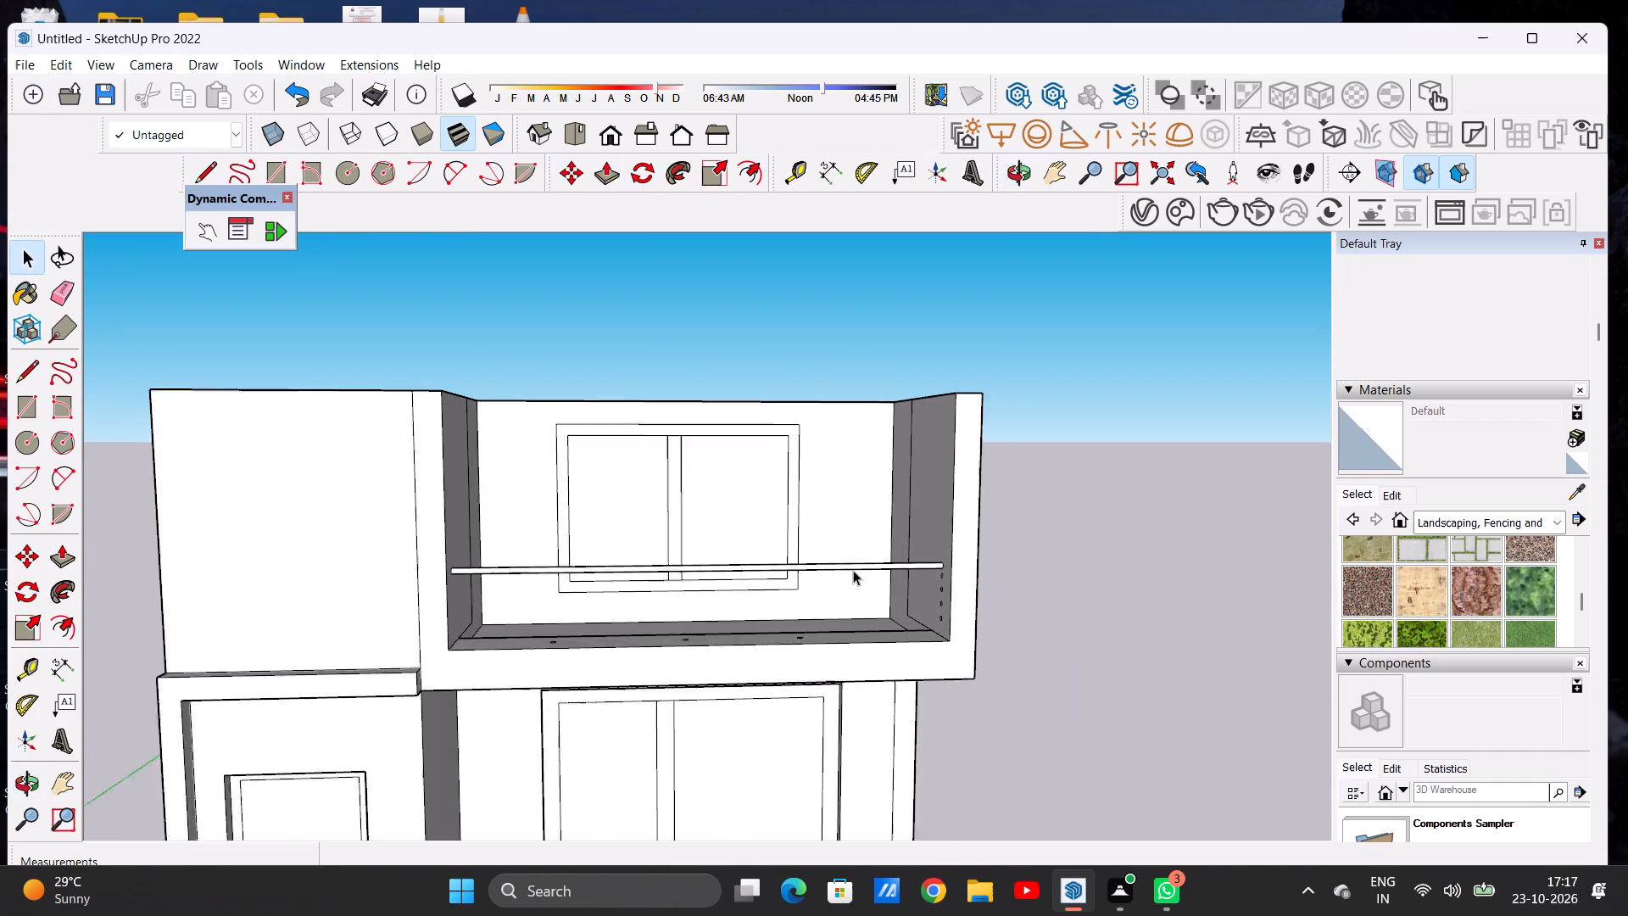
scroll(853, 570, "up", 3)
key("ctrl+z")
Copy the topmost side-wall circle with its face upward about 2 1/2".
middle_click_drag(890, 606, 1038, 648)
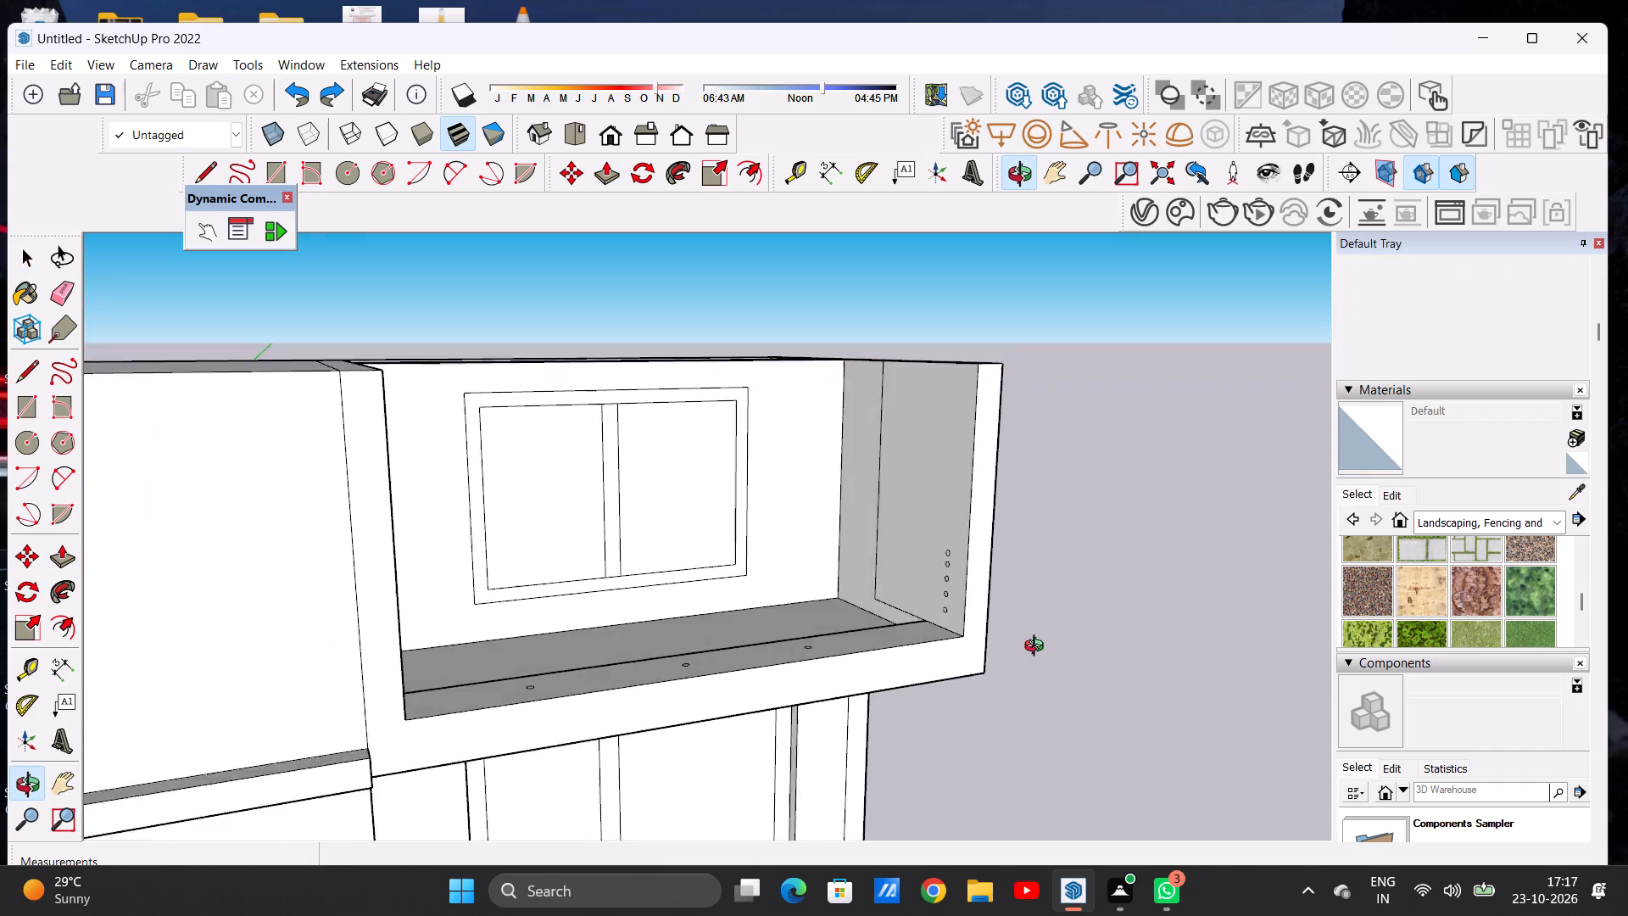
middle_click_drag(1038, 648, 1080, 653)
scroll(957, 575, "up", 5)
scroll(922, 495, "up", 3)
scroll(922, 495, "down", 1)
scroll(922, 495, "up", 10)
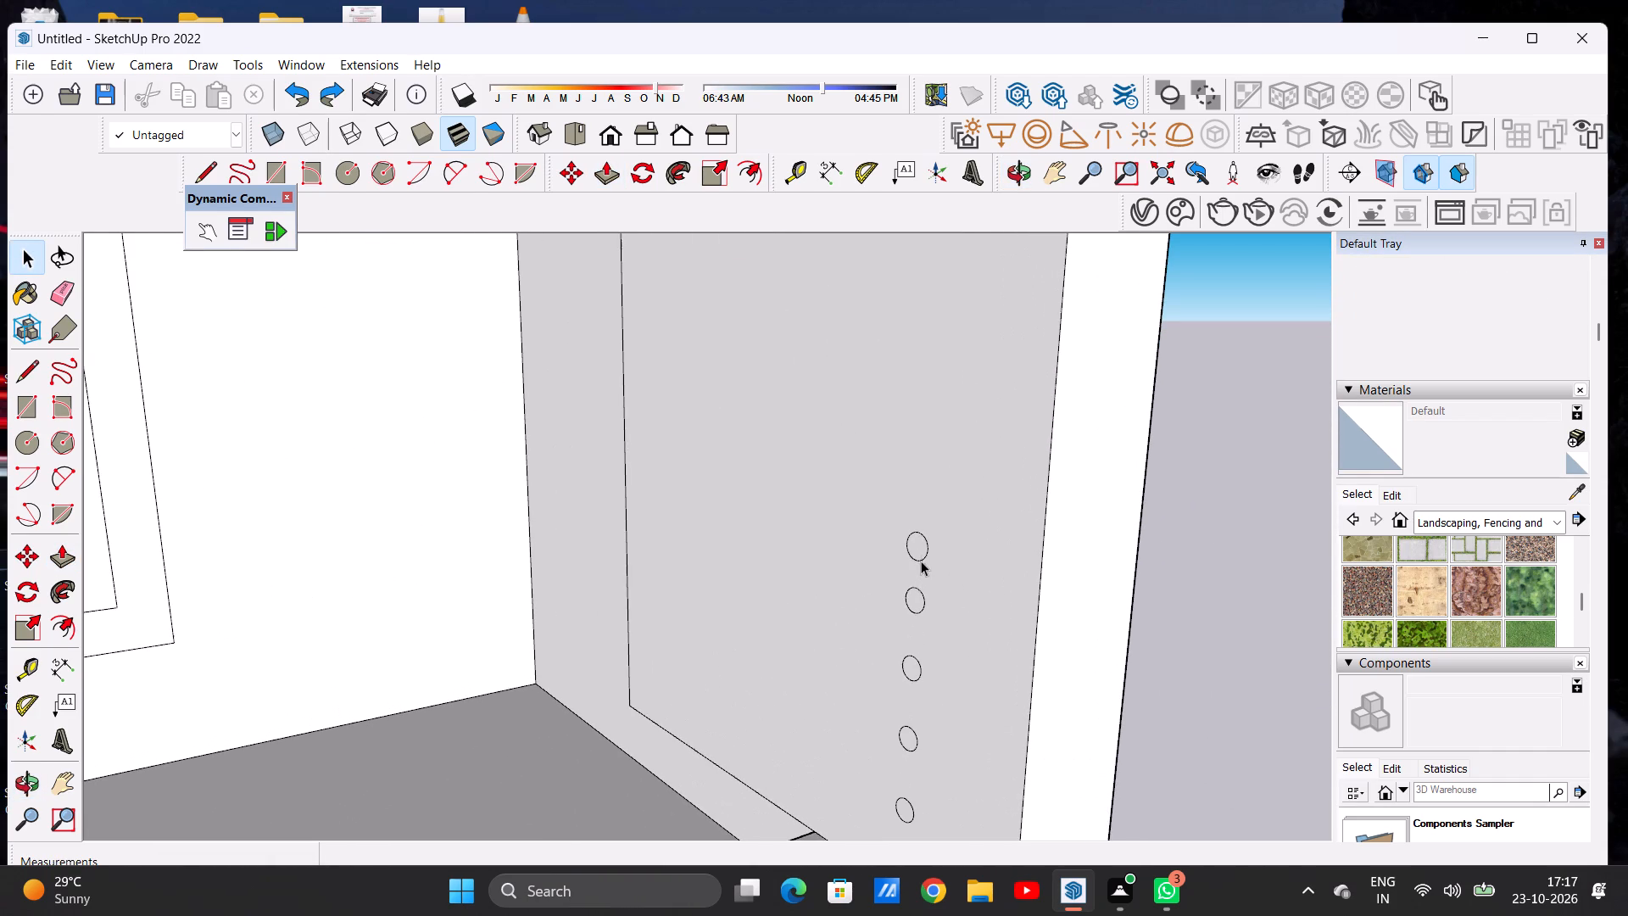
double_click(920, 545)
key("m")
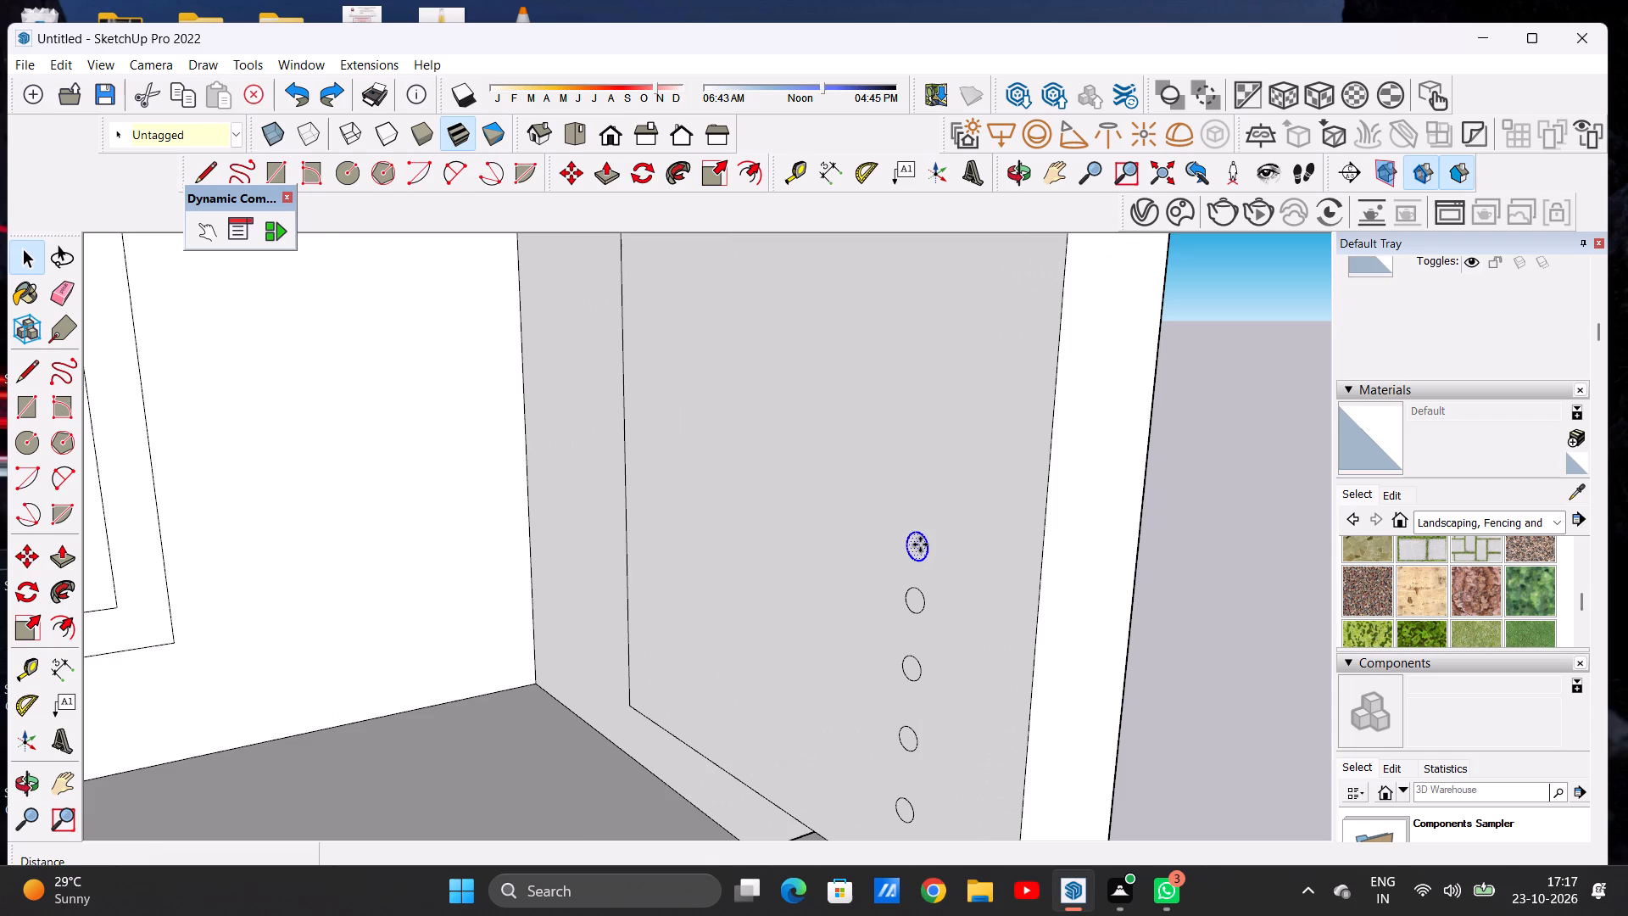
left_click(923, 531)
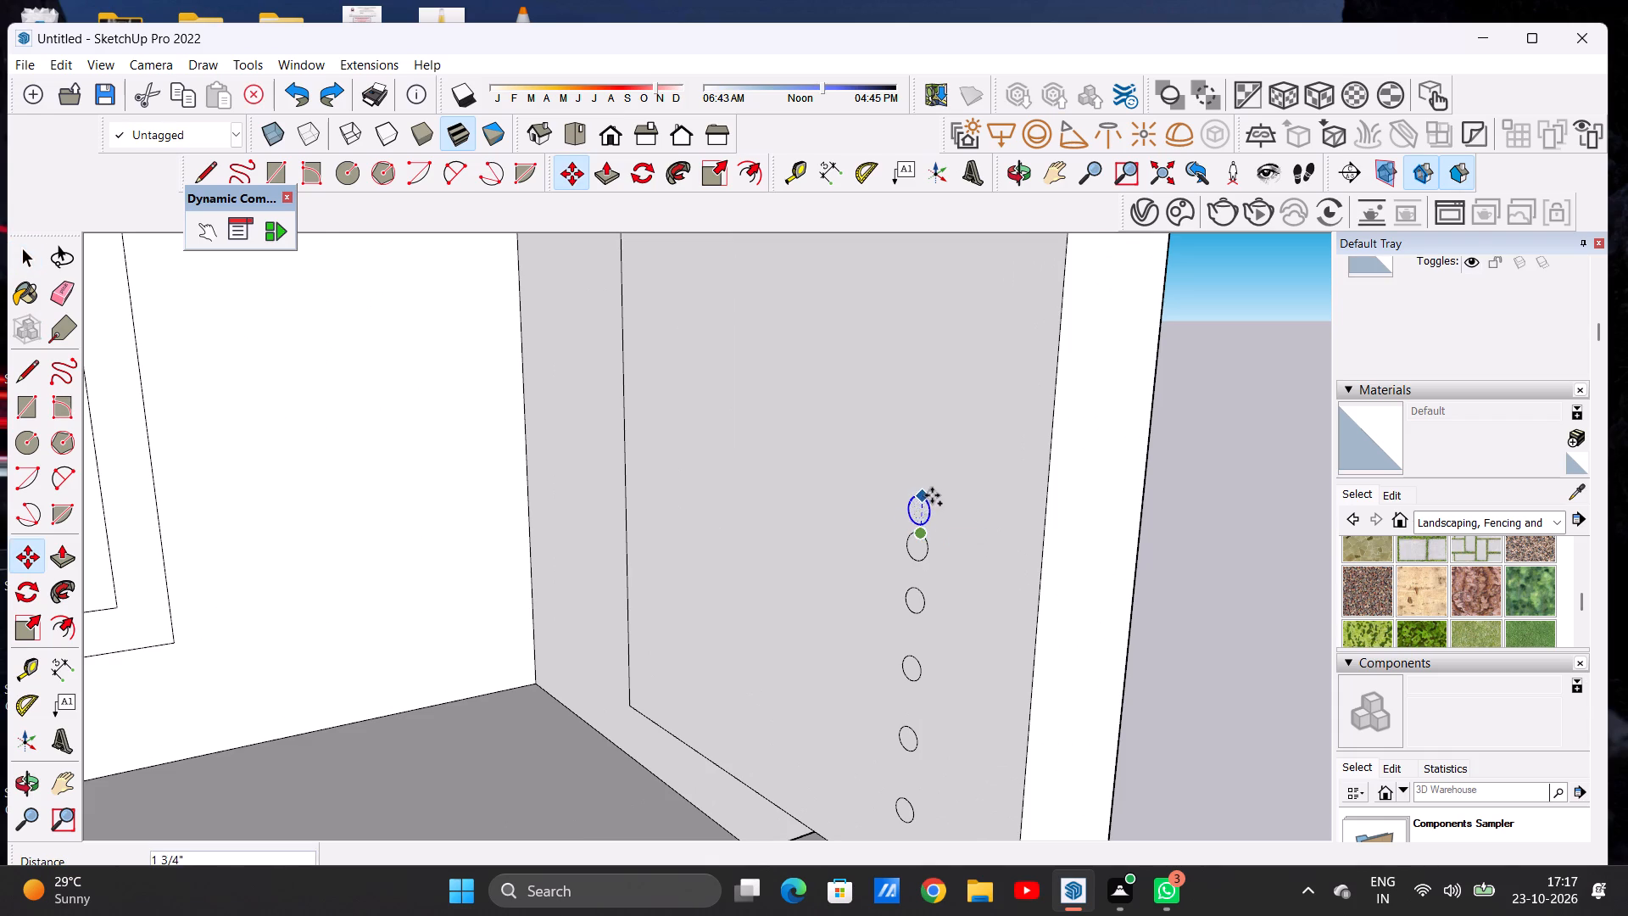
left_click(934, 482)
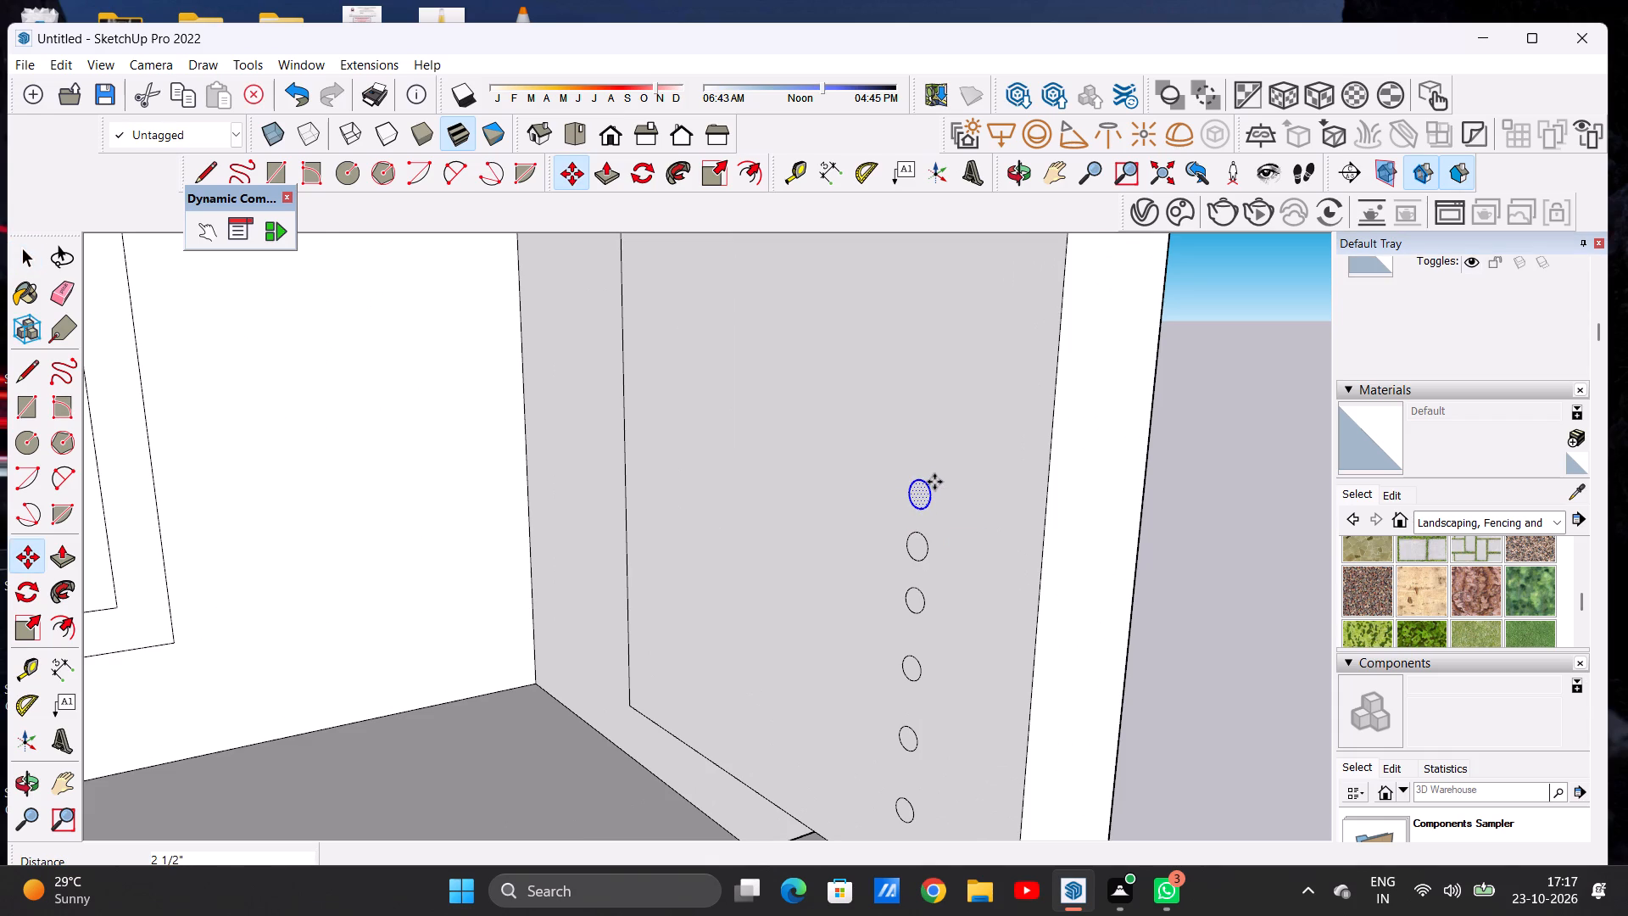
Copy the new topmost side-wall circle straight up once more at similar spacing.
left_click(928, 485)
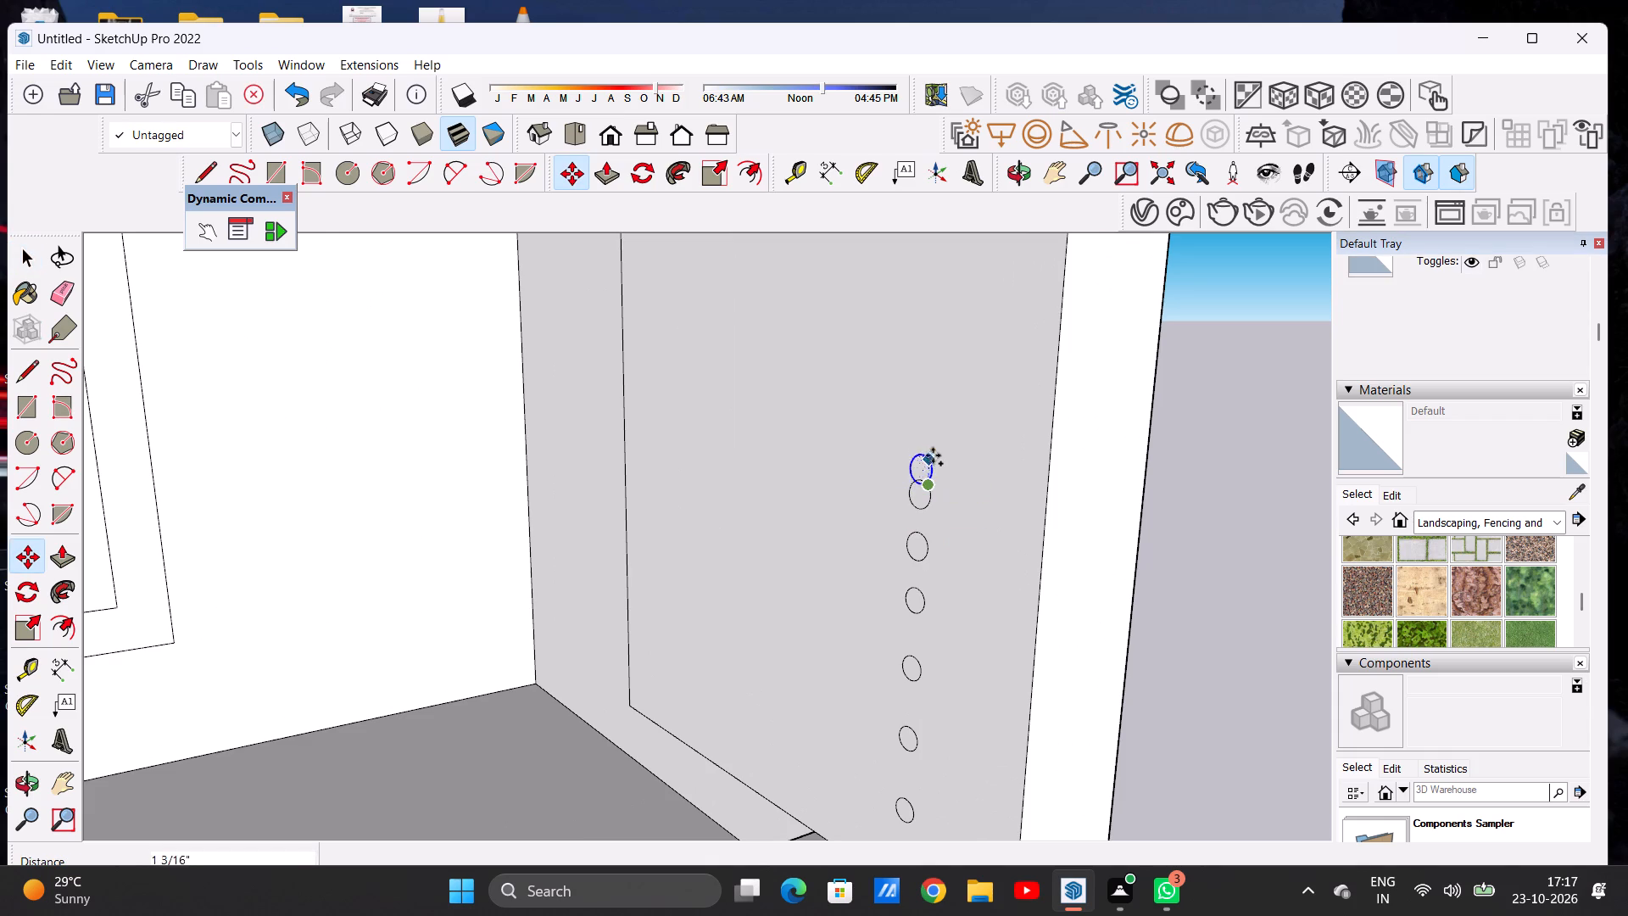
left_click(940, 430)
key("space")
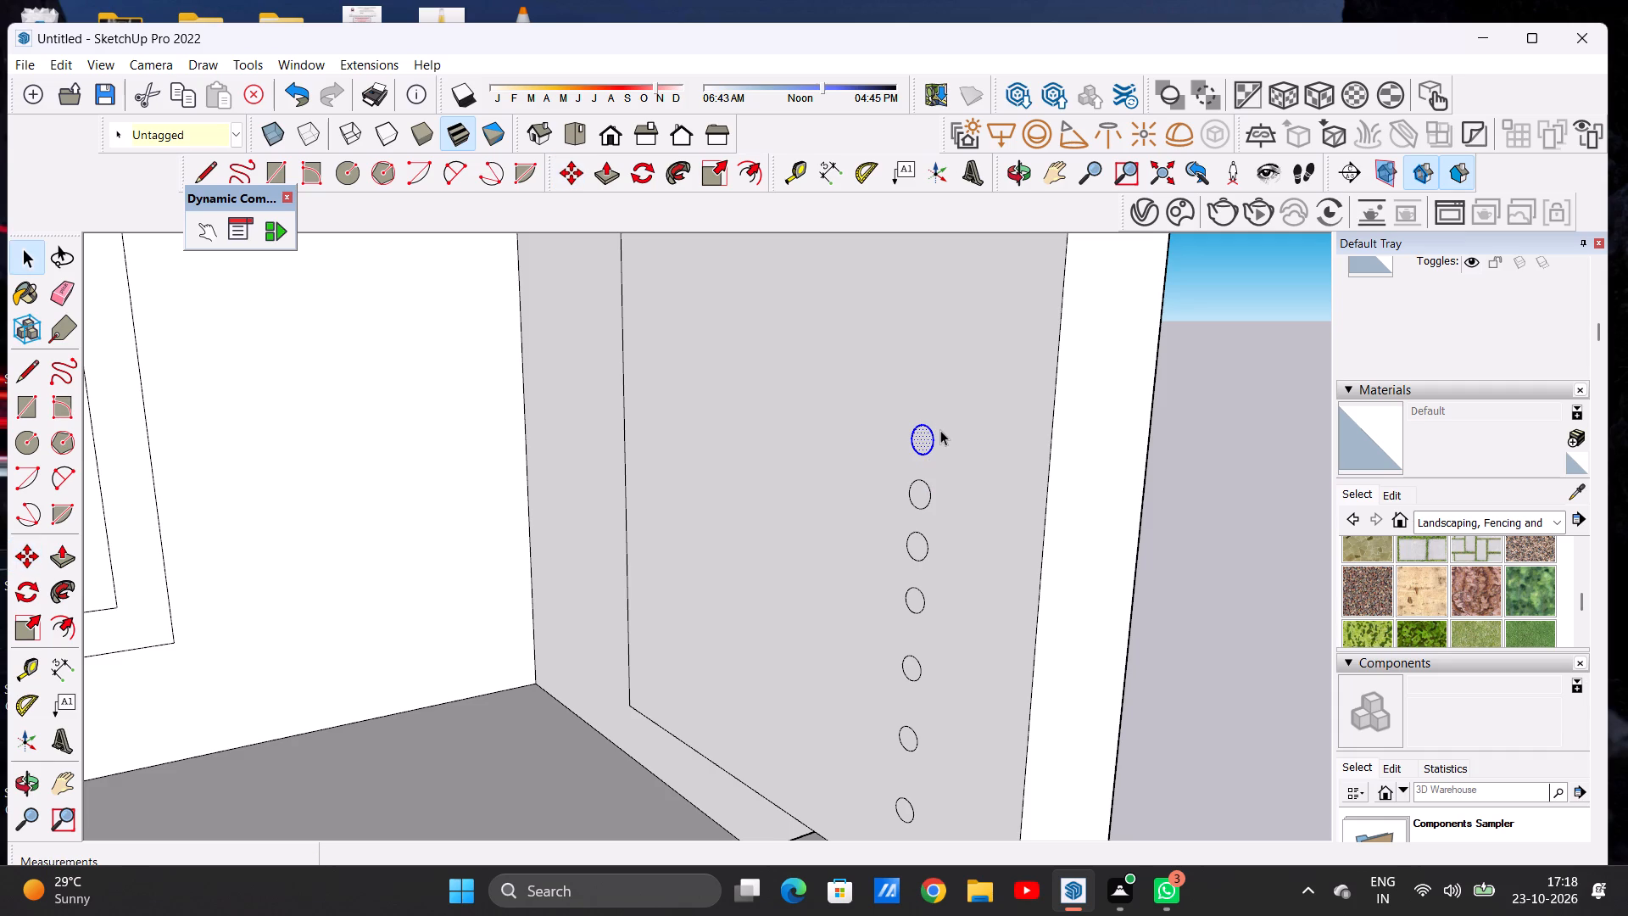
scroll(896, 497, "down", 8)
left_click(1068, 477)
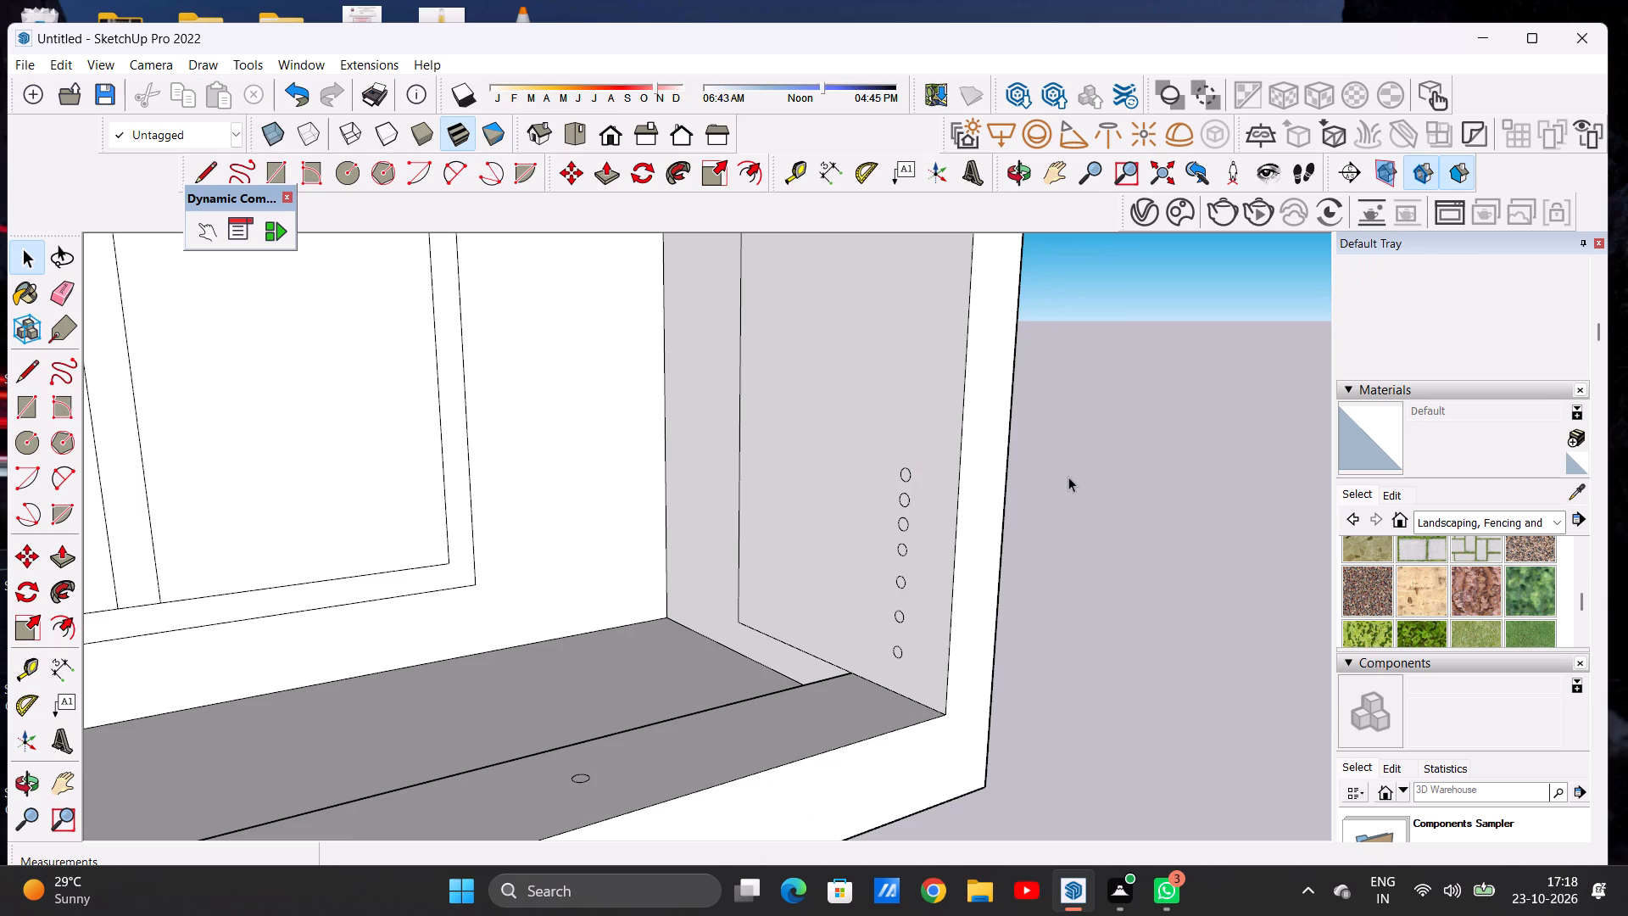
Move the lowest side-wall circle down about 1 5/8" toward the balcony floor.
scroll(959, 576, "down", 9)
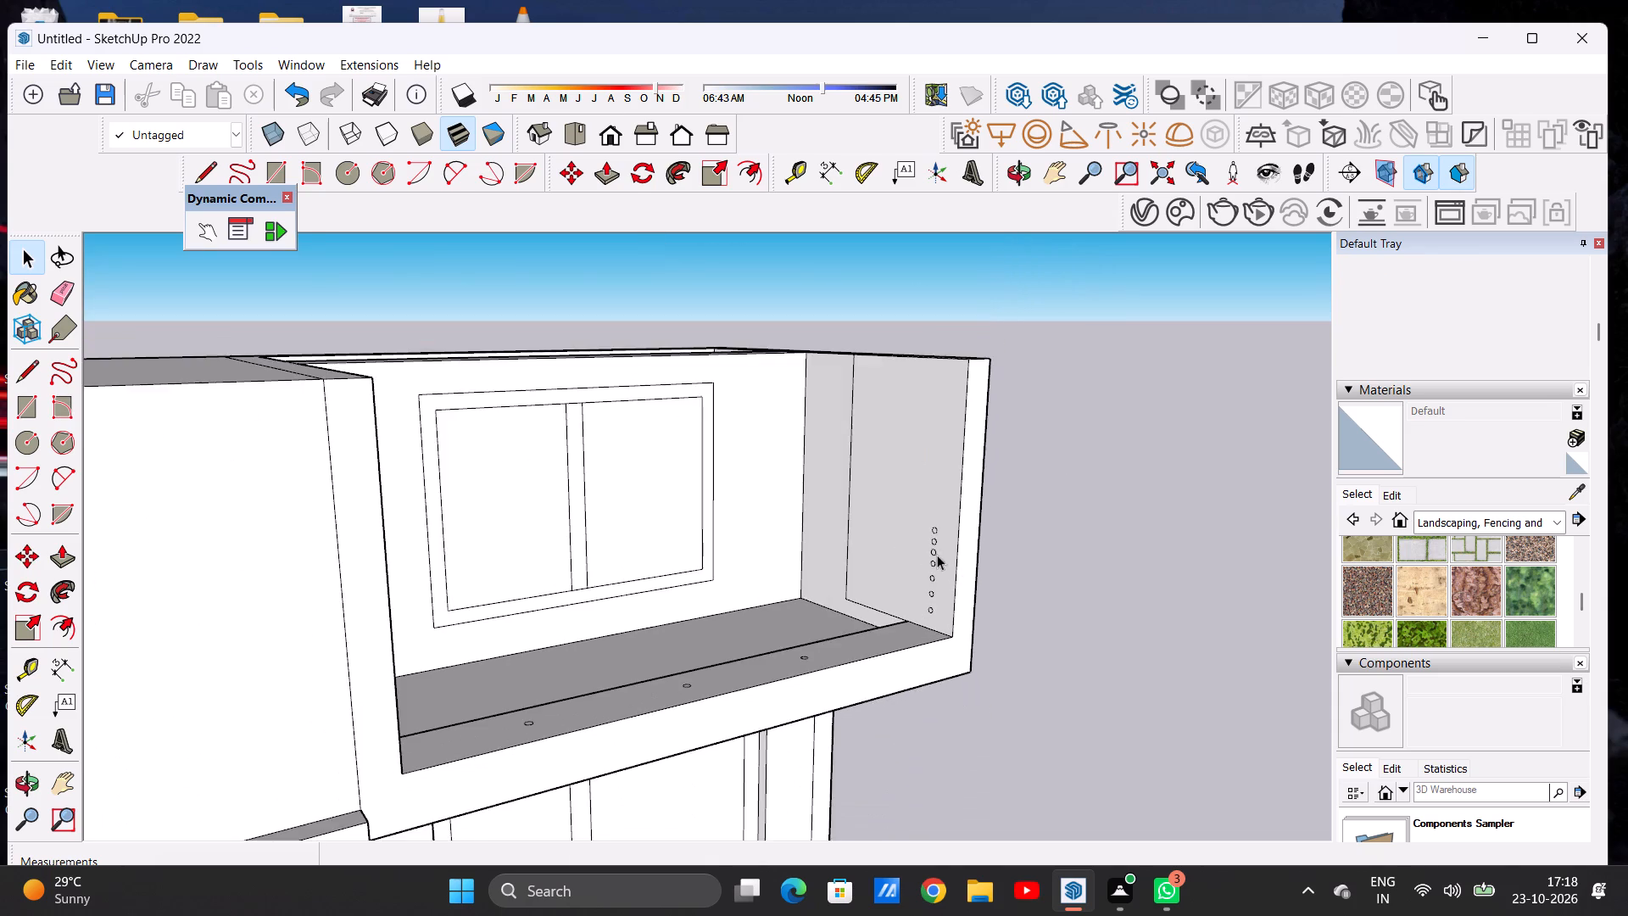
scroll(938, 570, "up", 1)
scroll(938, 570, "down", 1)
scroll(938, 570, "up", 9)
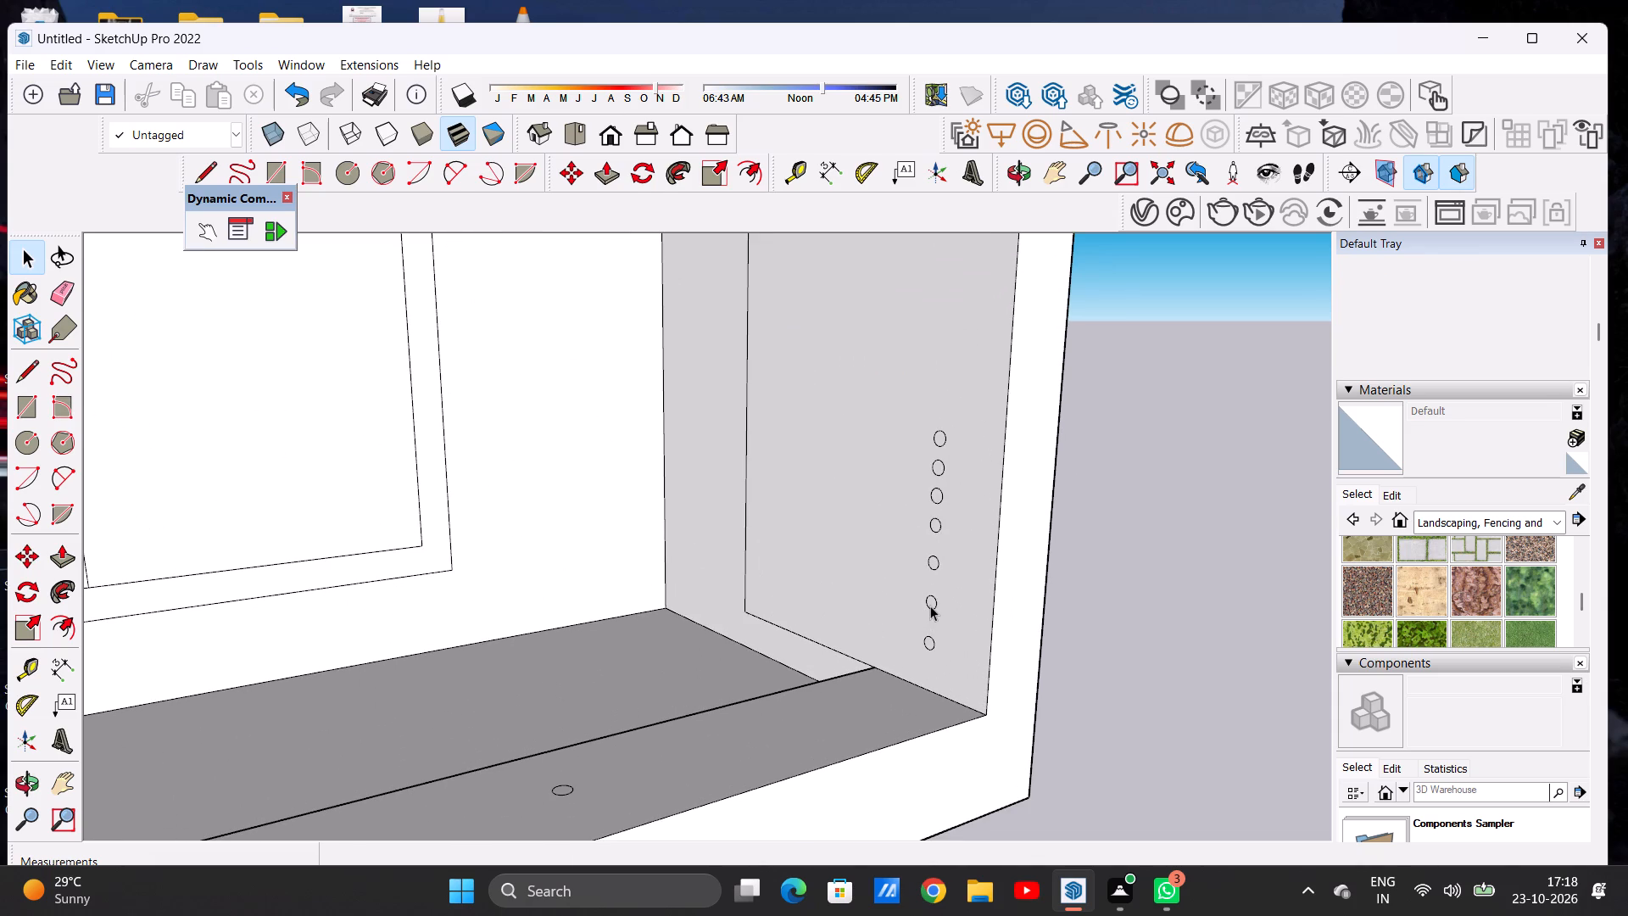
scroll(919, 665, "up", 6)
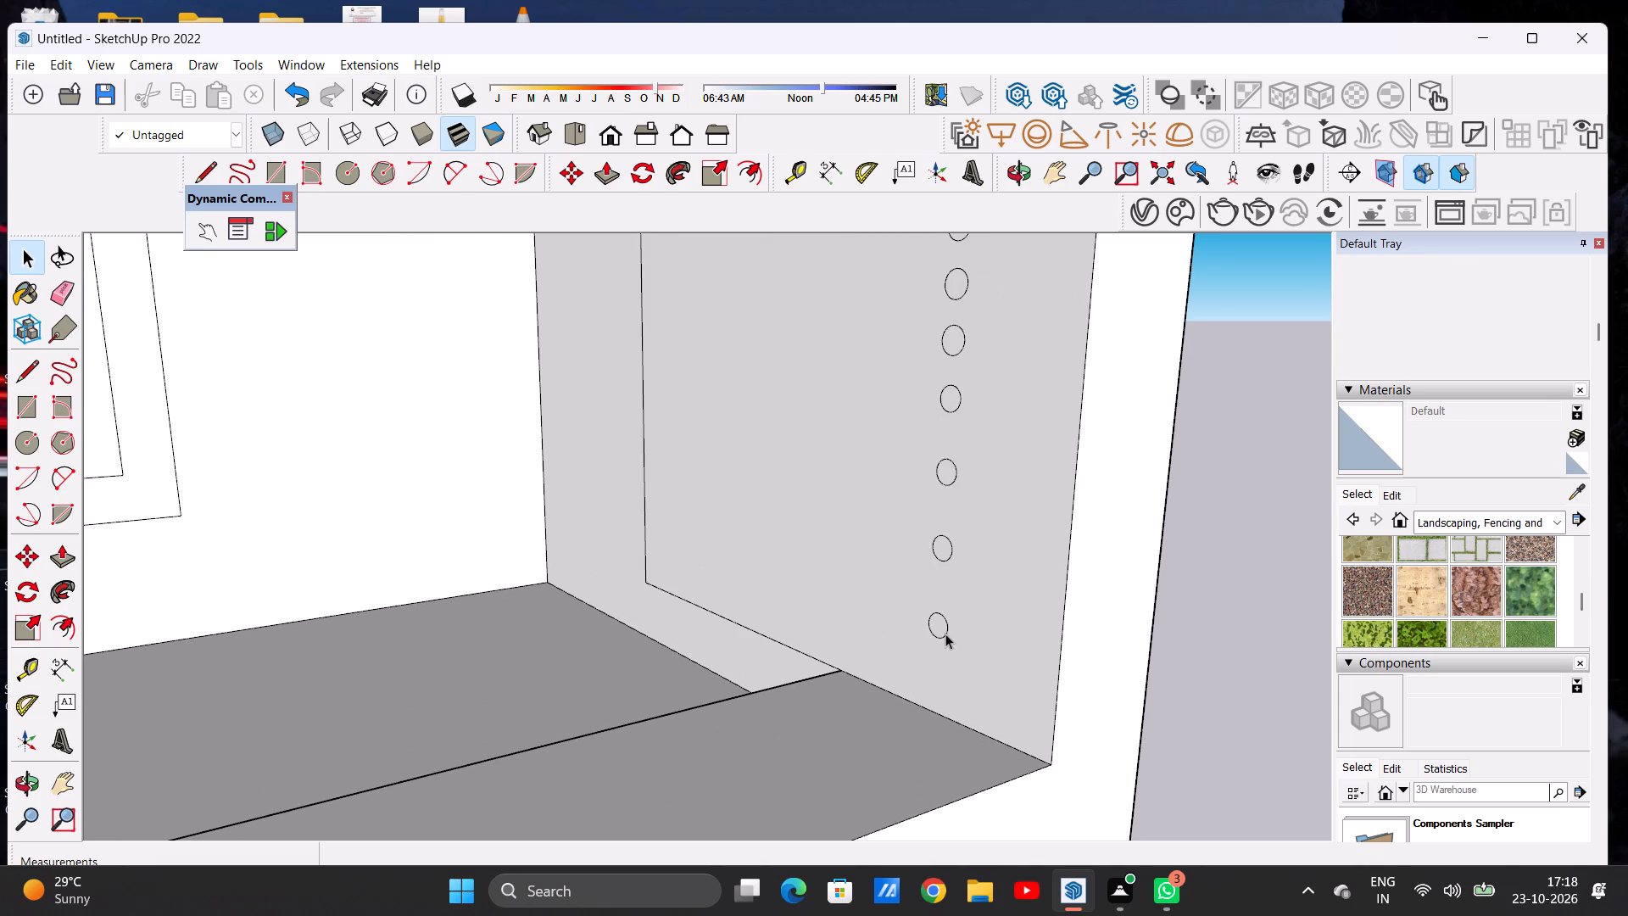
double_click(939, 625)
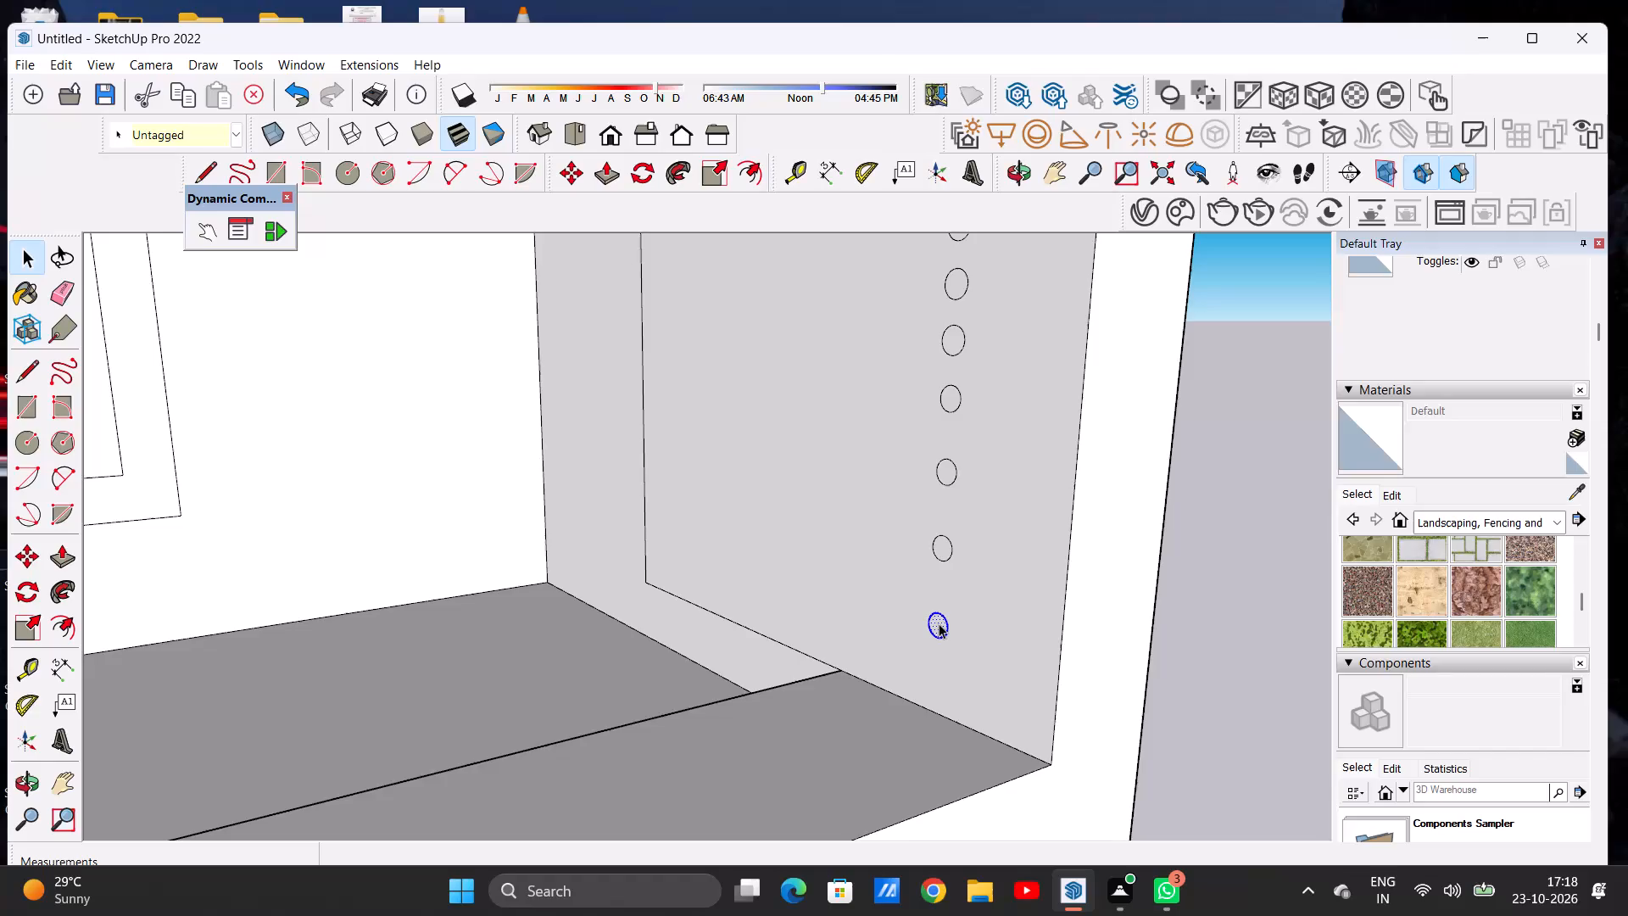
key("m")
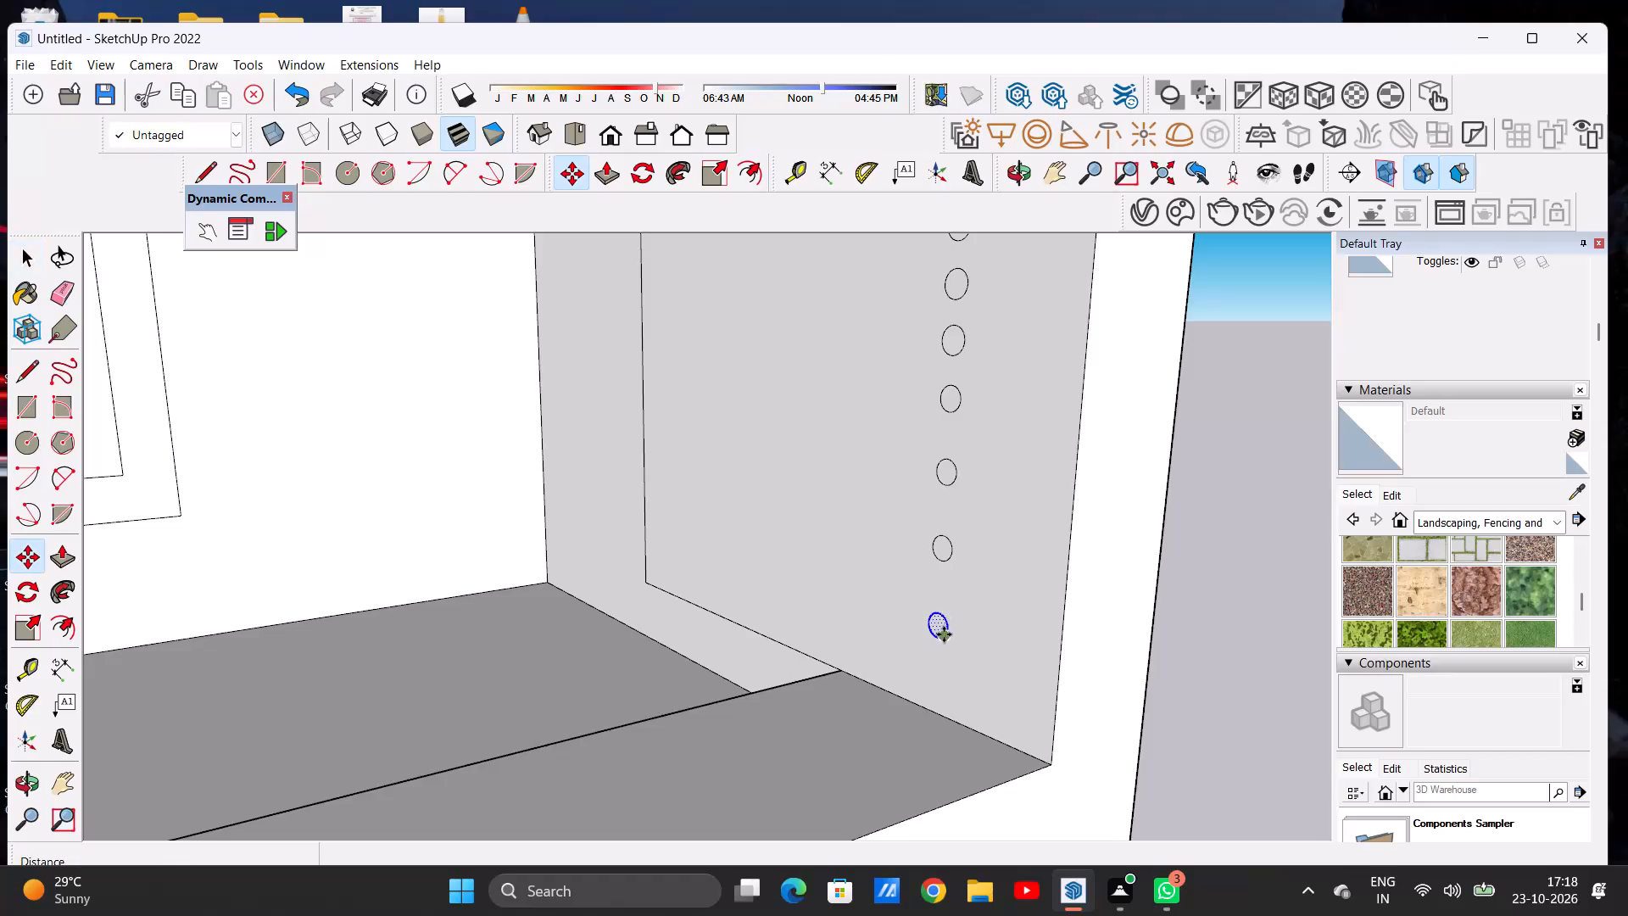
left_click(944, 634)
left_click(937, 667)
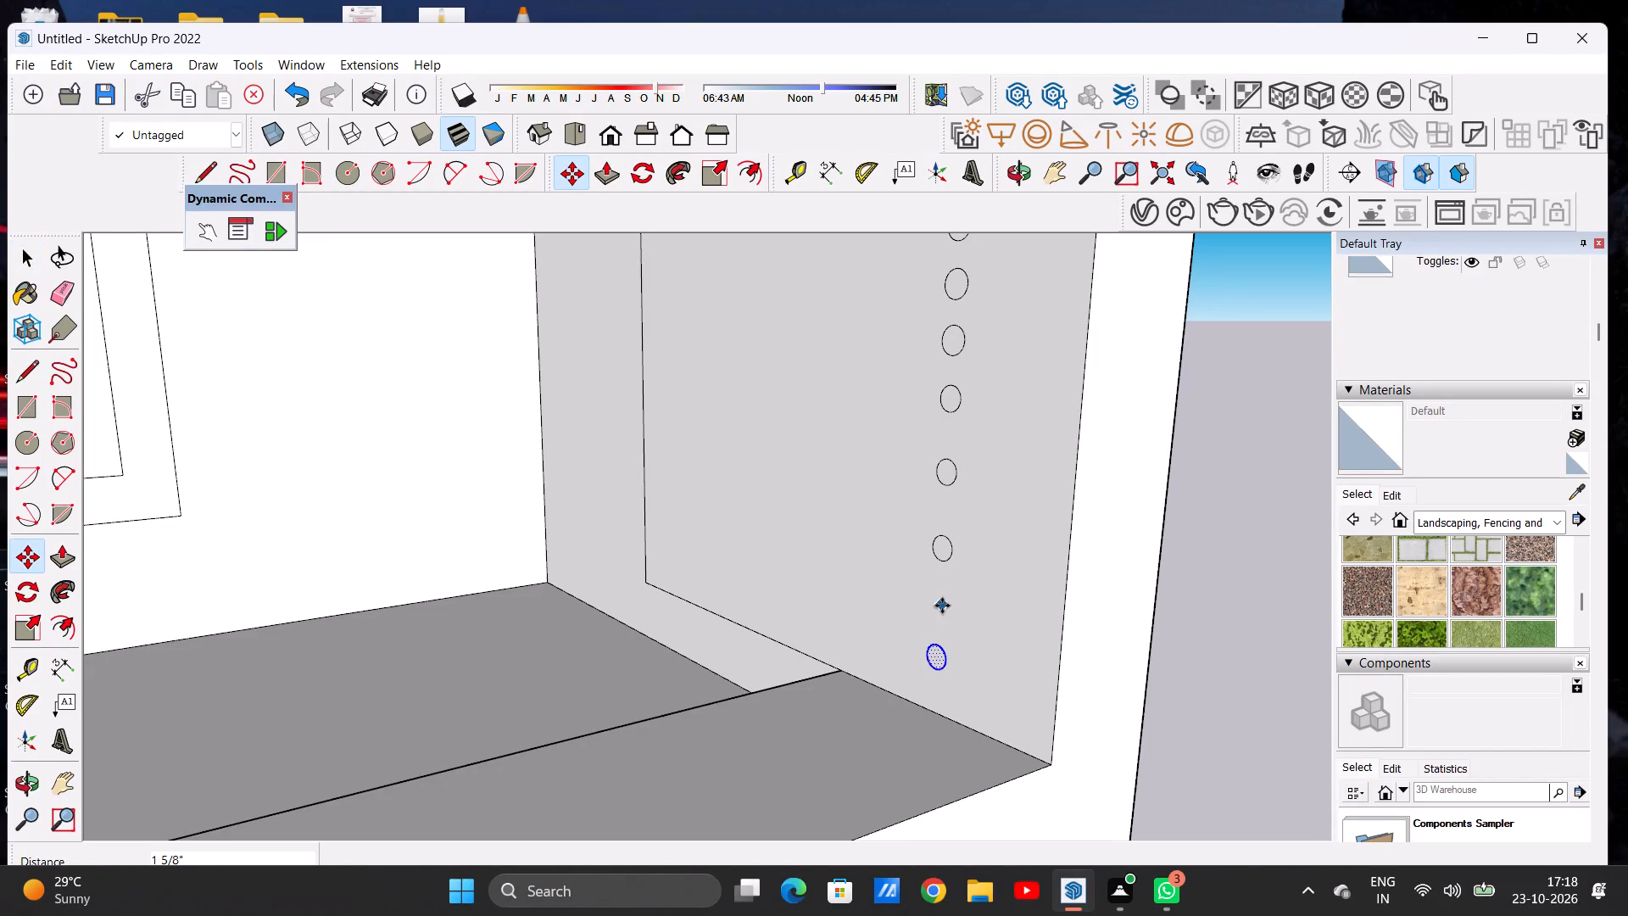
key("m")
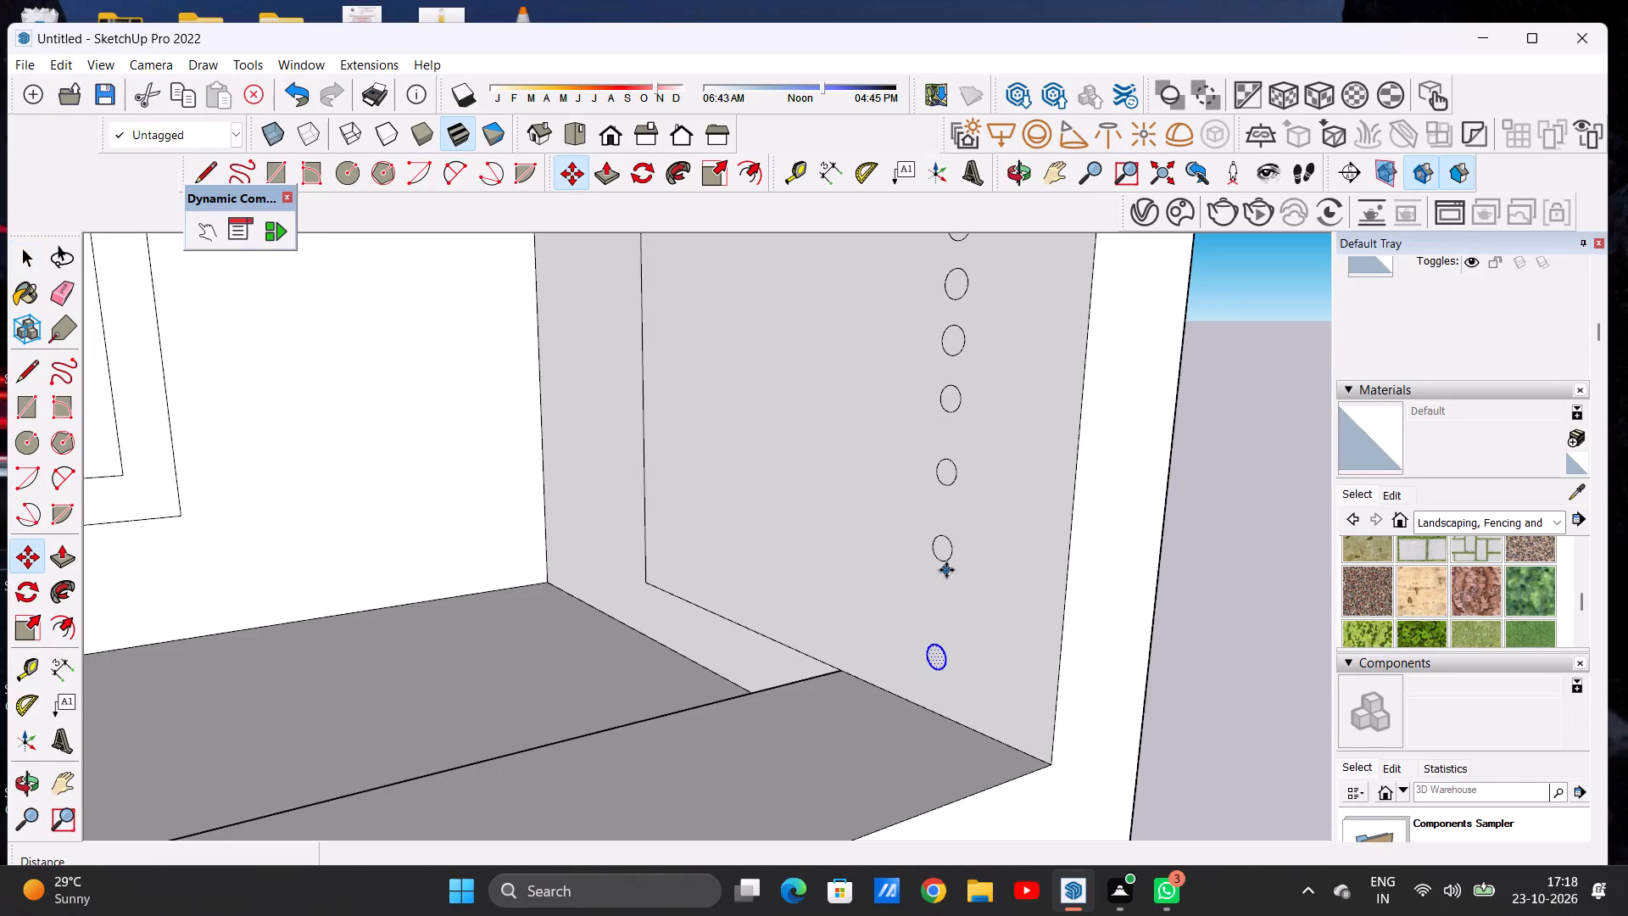
key("space")
Move the second-lowest side-wall circle up about 9/16".
double_click(944, 551)
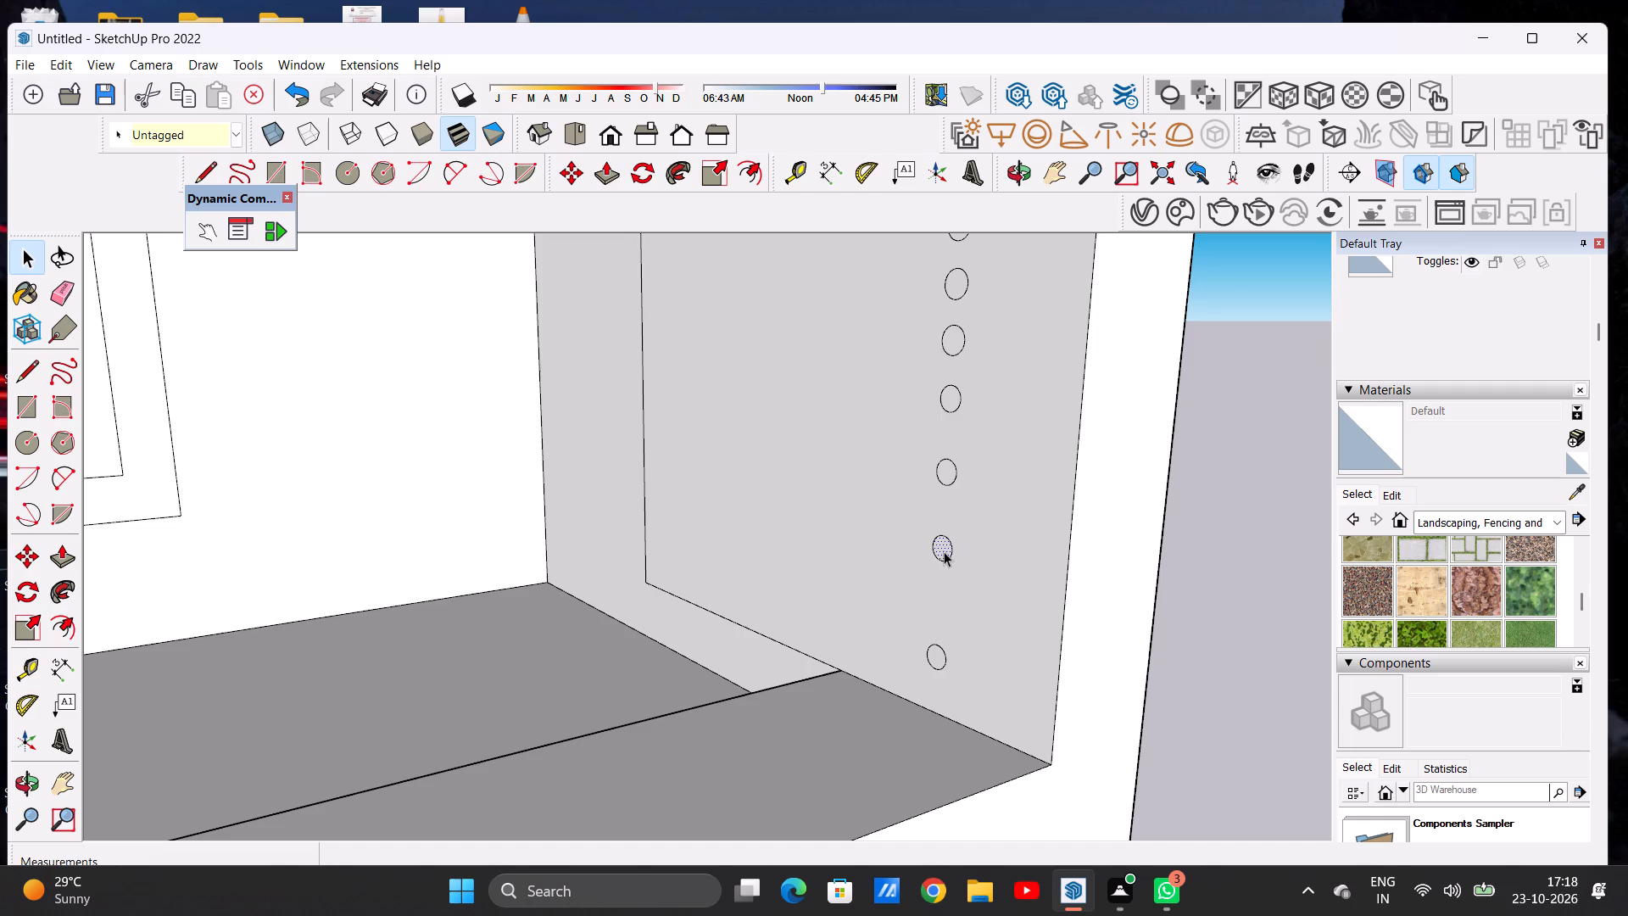
key("m")
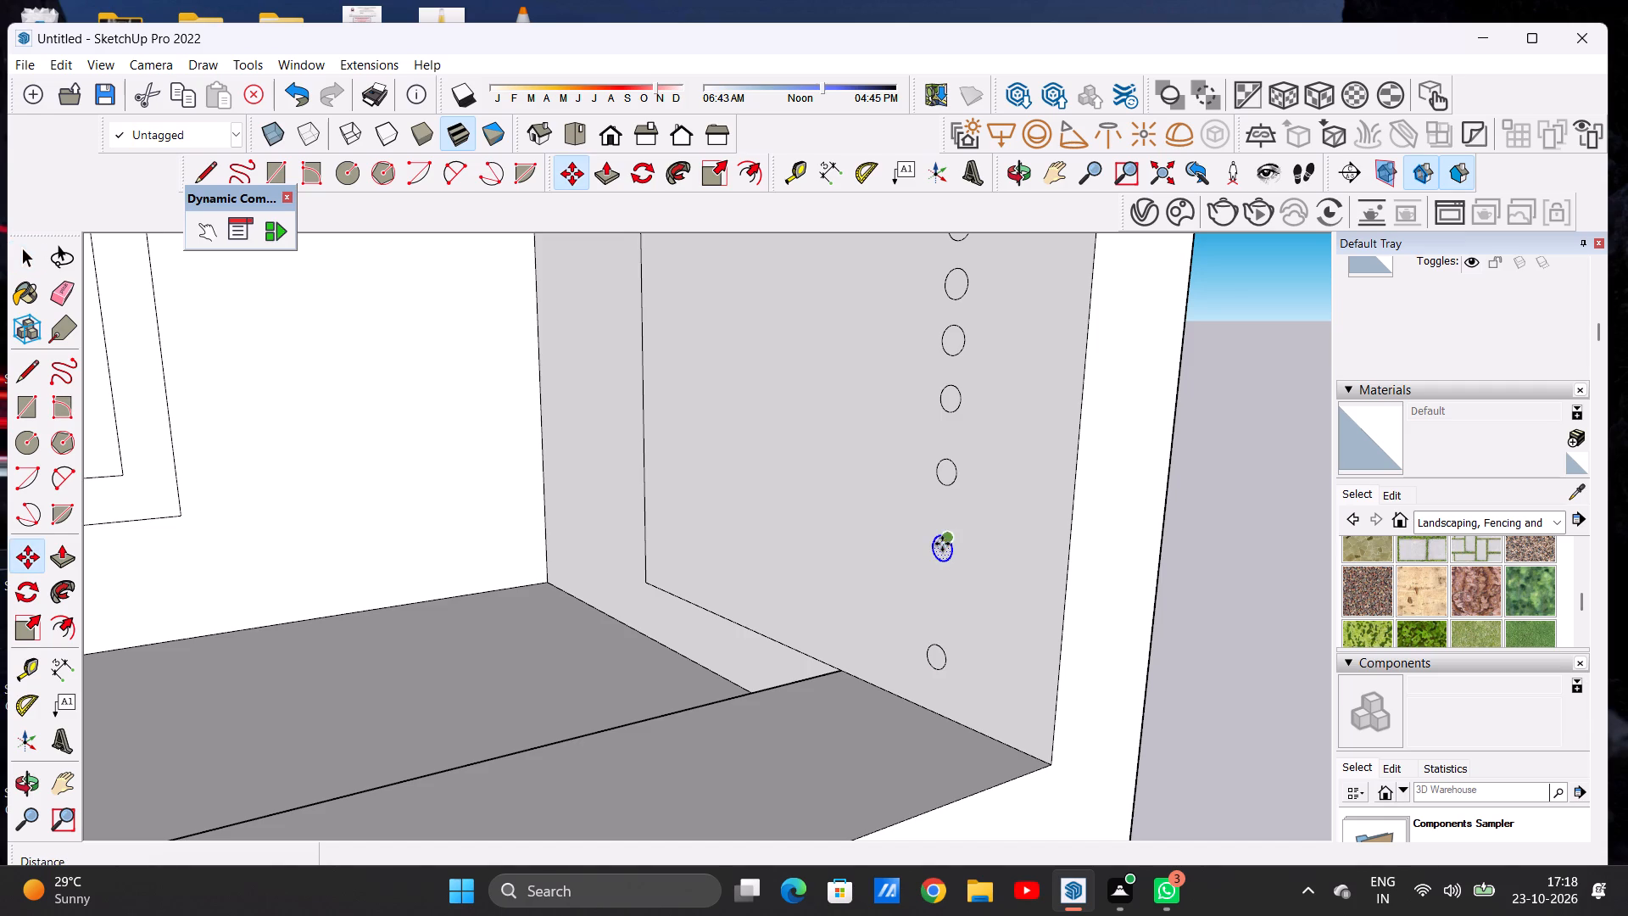
left_click(942, 541)
left_click(946, 526)
Copy the second-lowest side-wall circle downward into the gap above the lowest one.
left_click(948, 552)
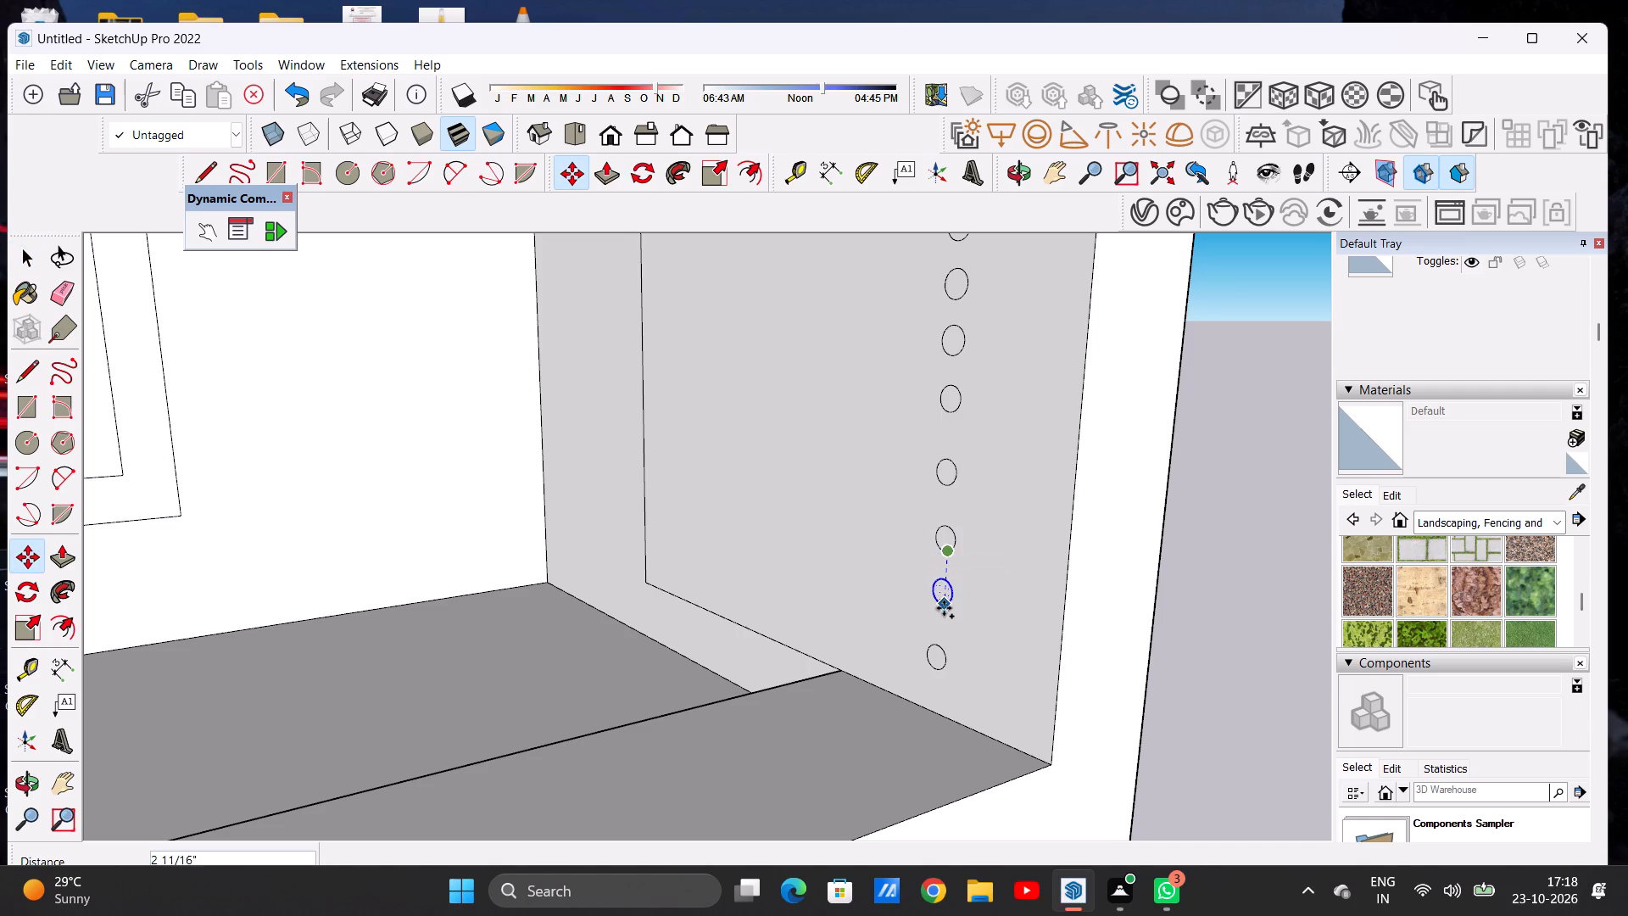
left_click(944, 613)
key("space")
scroll(937, 572, "down", 9)
left_click(1068, 584)
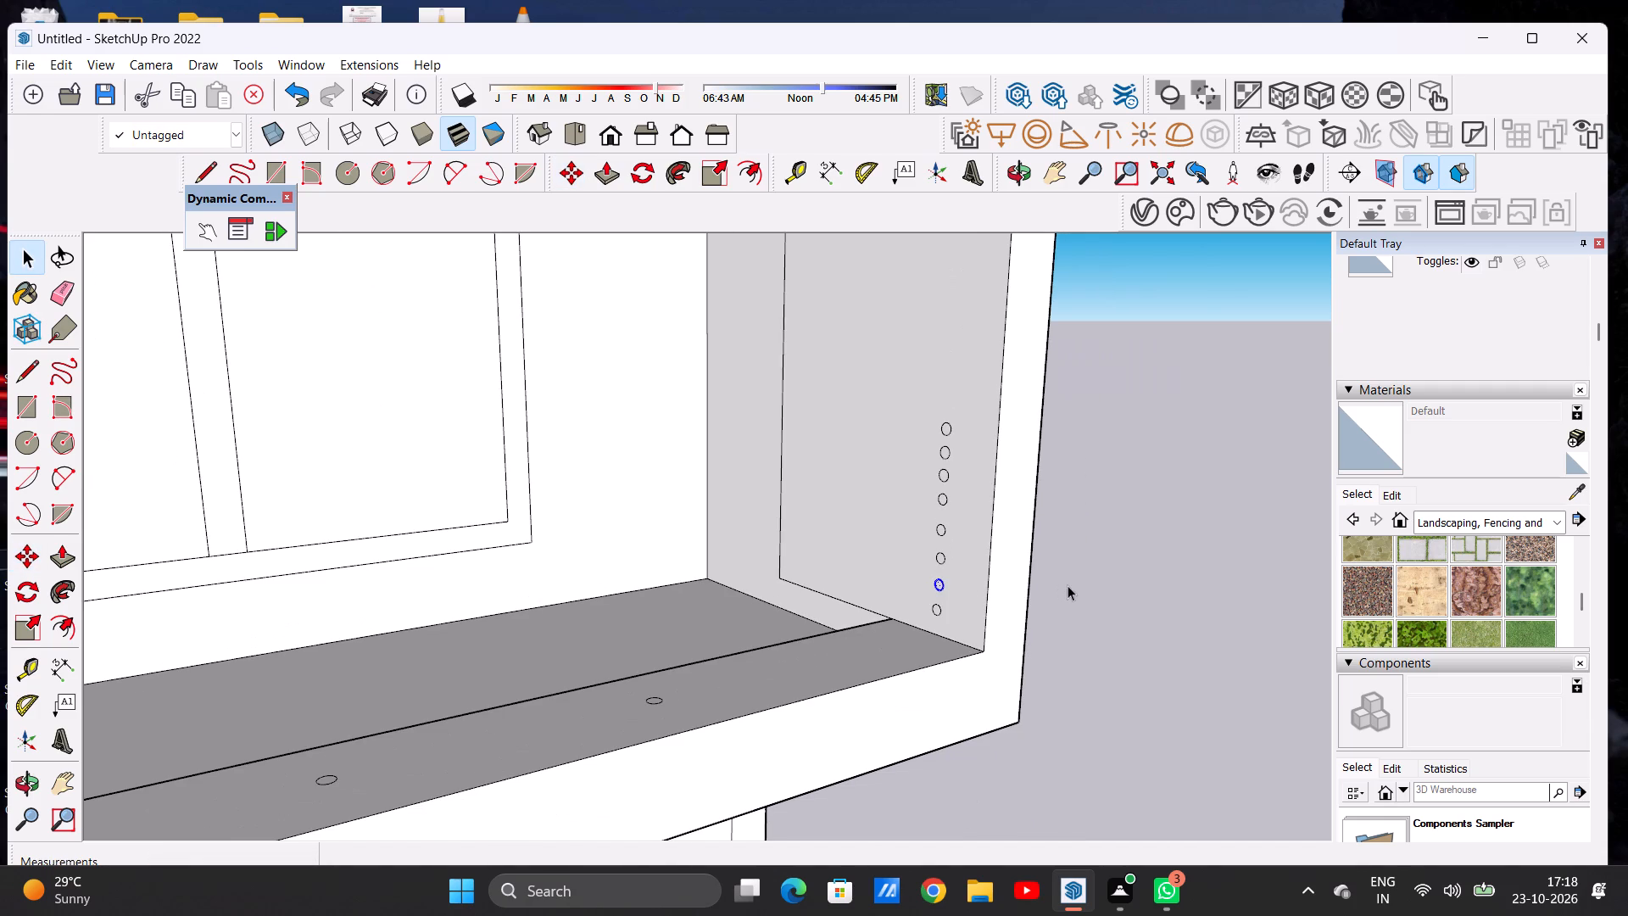
Extrude the lowest side-wall circle about 10' 2 13/16" to the opposite balcony wall as the bottom rail.
scroll(1045, 584, "down", 6)
scroll(980, 593, "up", 12)
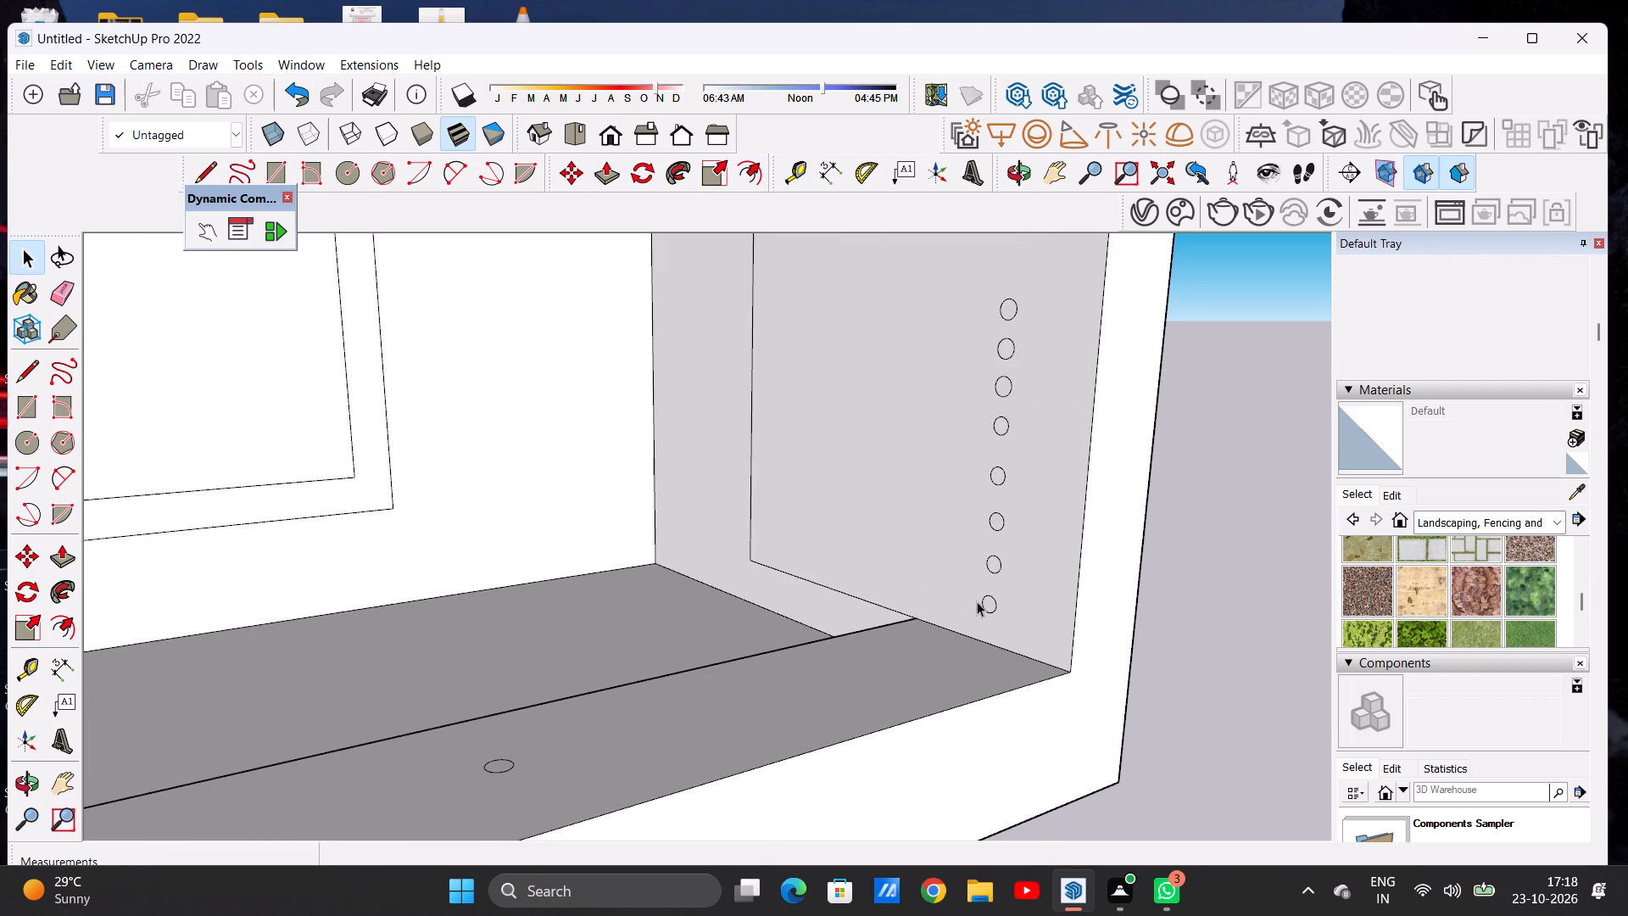
key("p")
scroll(1001, 599, "up", 11)
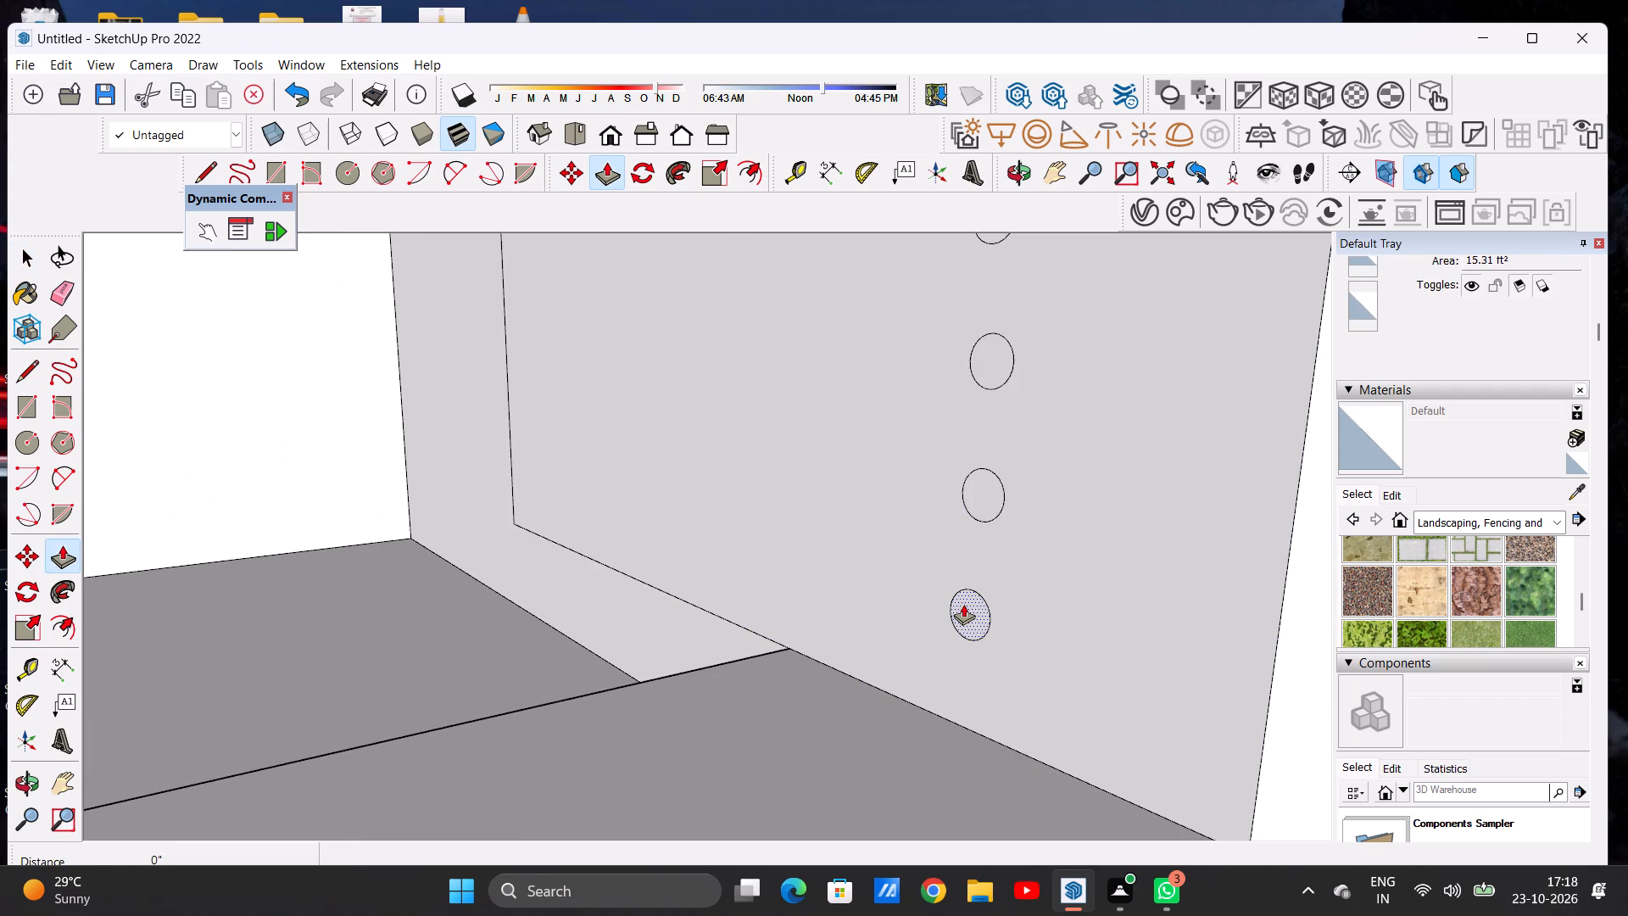
left_click(963, 604)
scroll(1002, 652, "down", 15)
scroll(1015, 629, "up", 1)
scroll(1015, 629, "down", 15)
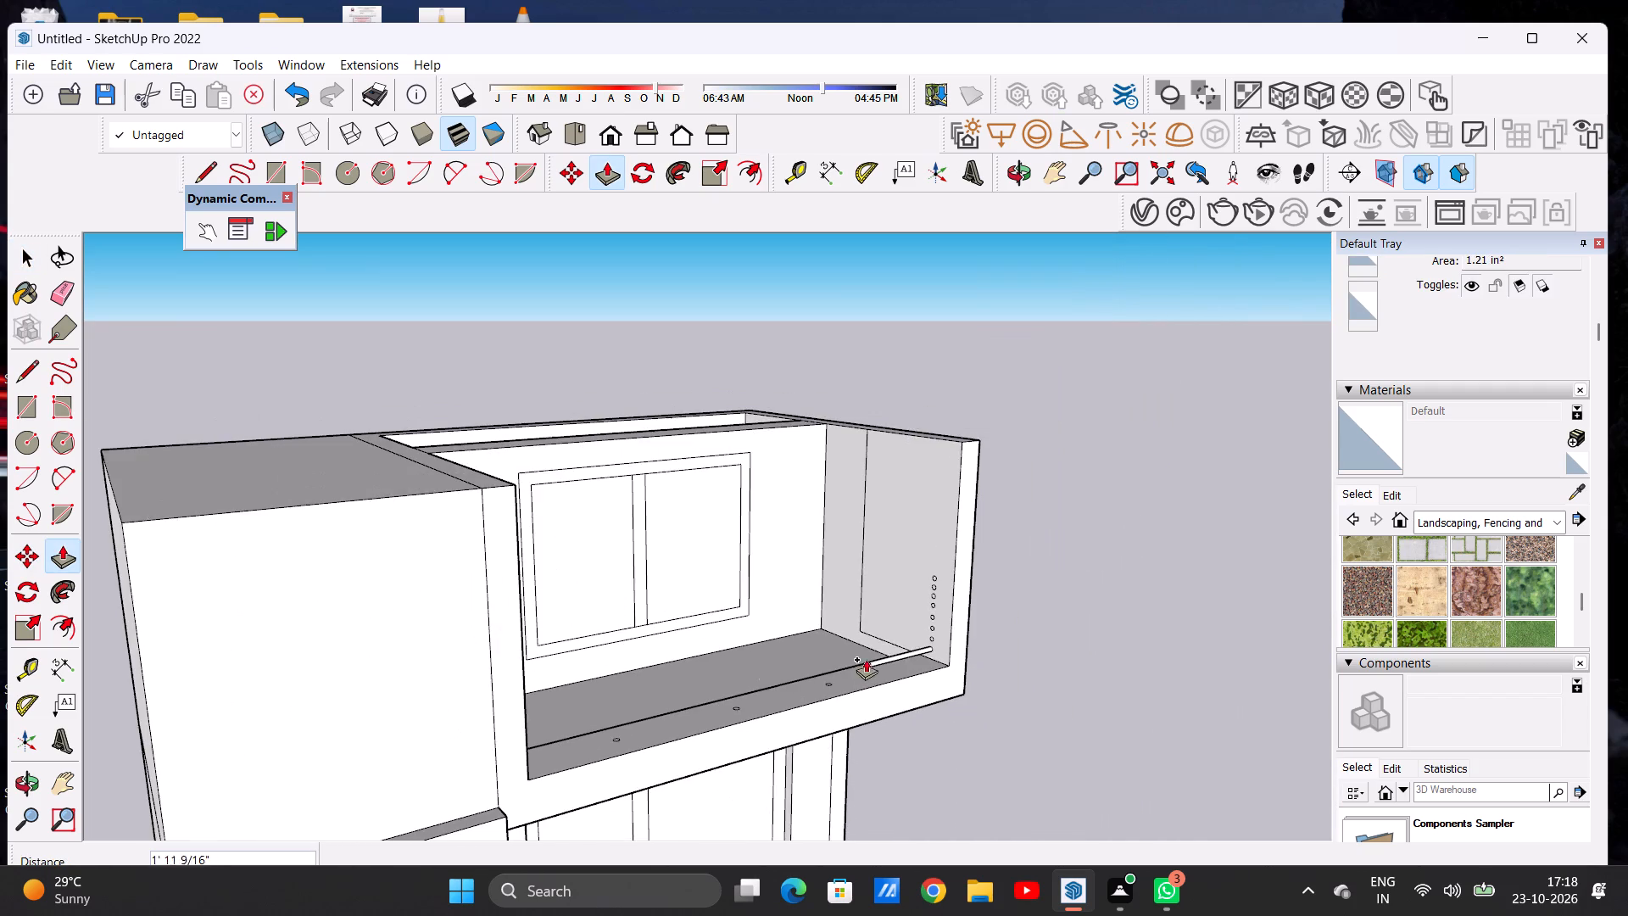
middle_click_drag(712, 690, 519, 661)
scroll(506, 659, "up", 4)
scroll(501, 662, "down", 1)
scroll(499, 665, "up", 2)
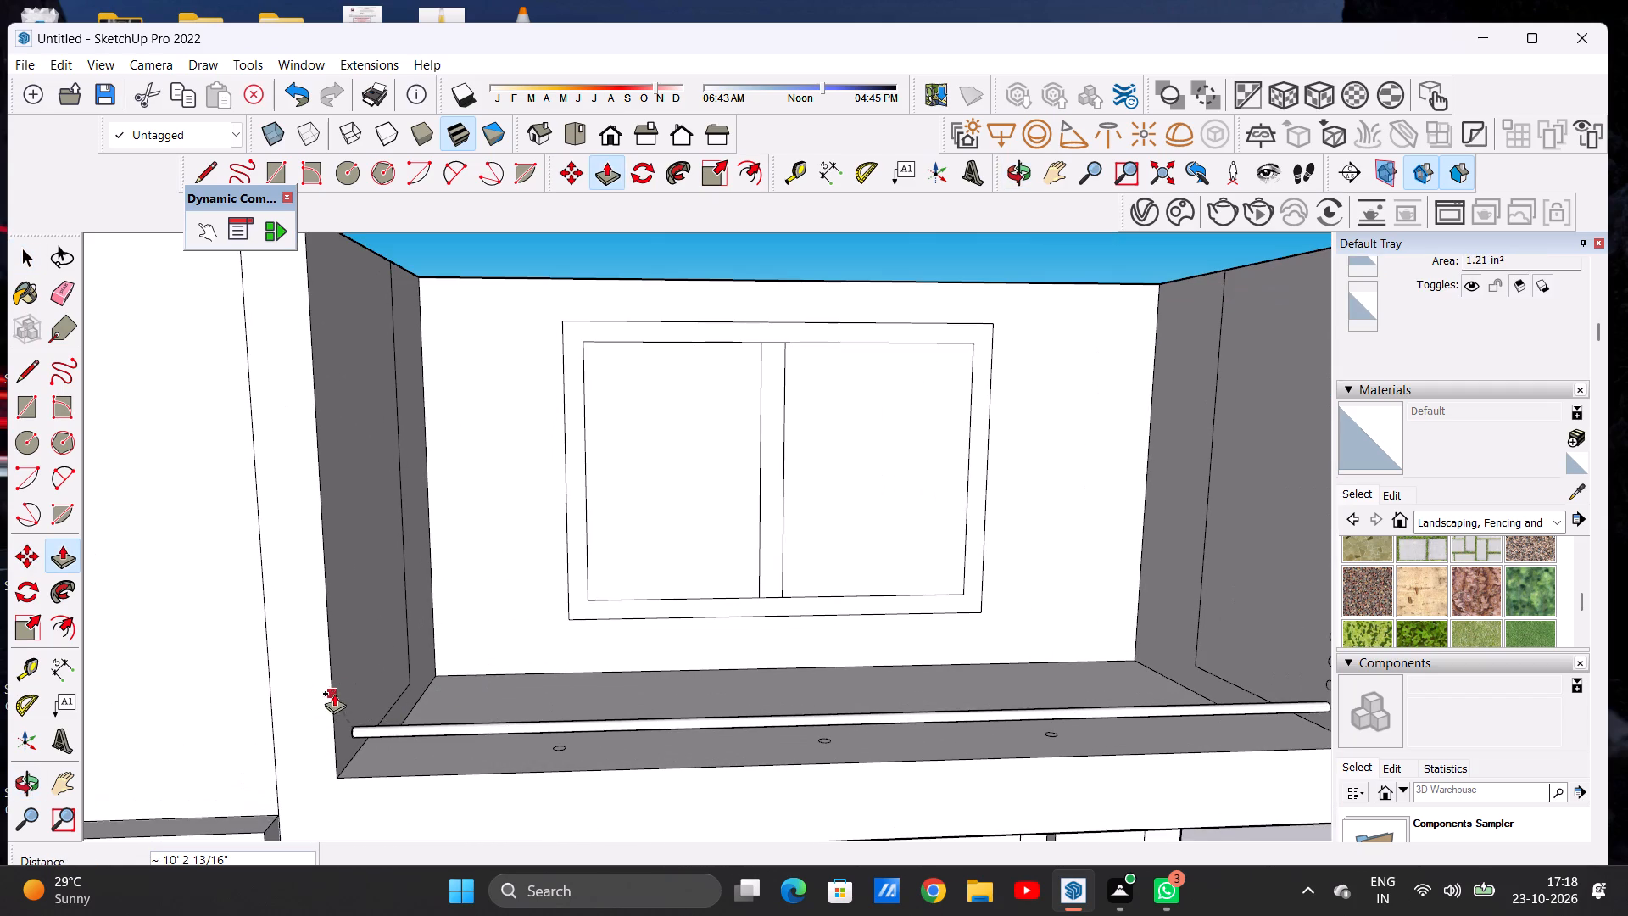
left_click(354, 684)
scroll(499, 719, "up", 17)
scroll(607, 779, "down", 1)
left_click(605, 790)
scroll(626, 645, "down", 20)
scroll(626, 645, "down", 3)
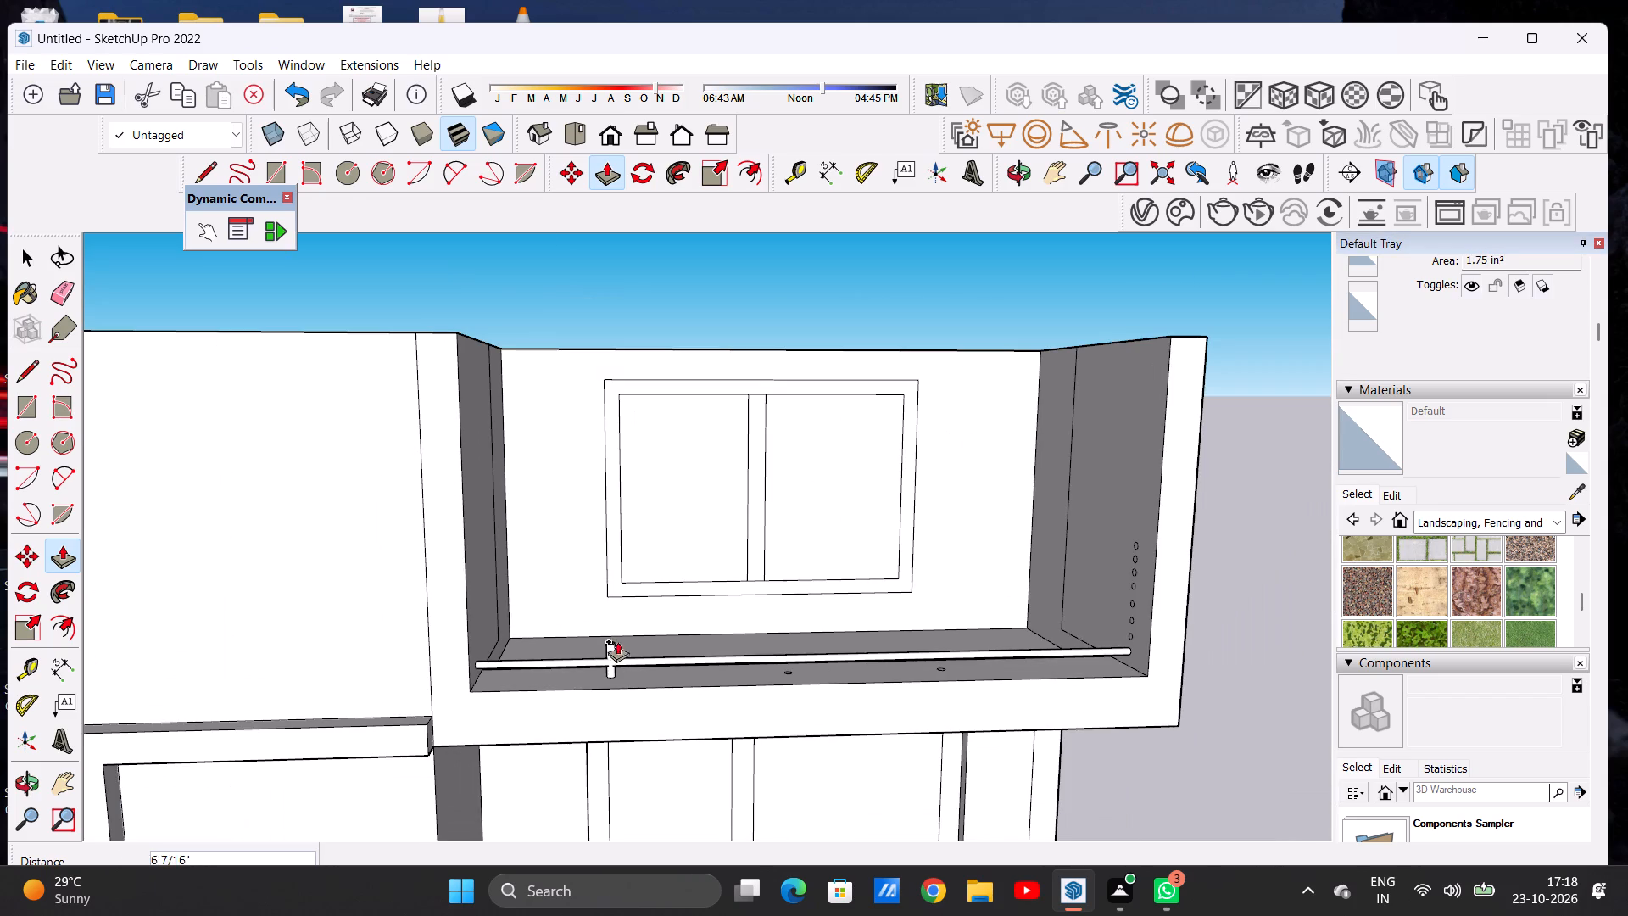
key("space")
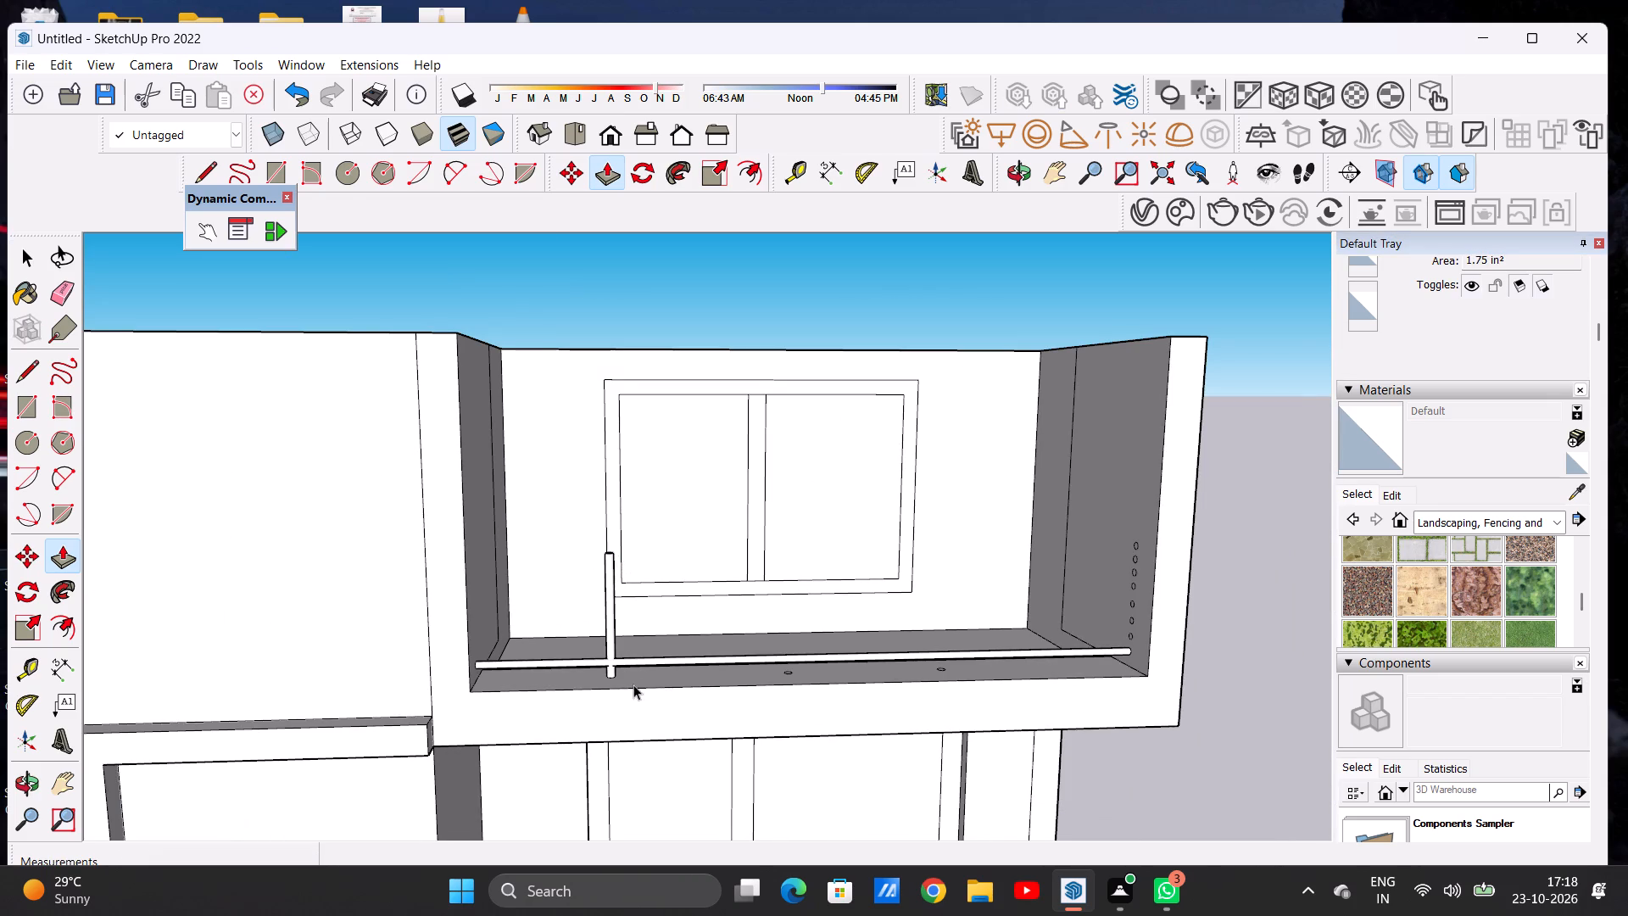
Extrude the topmost side-wall circle about 10' 2 13/16" to the opposite balcony wall as the top rail.
middle_click_drag(633, 686, 934, 693)
scroll(950, 505, "up", 15)
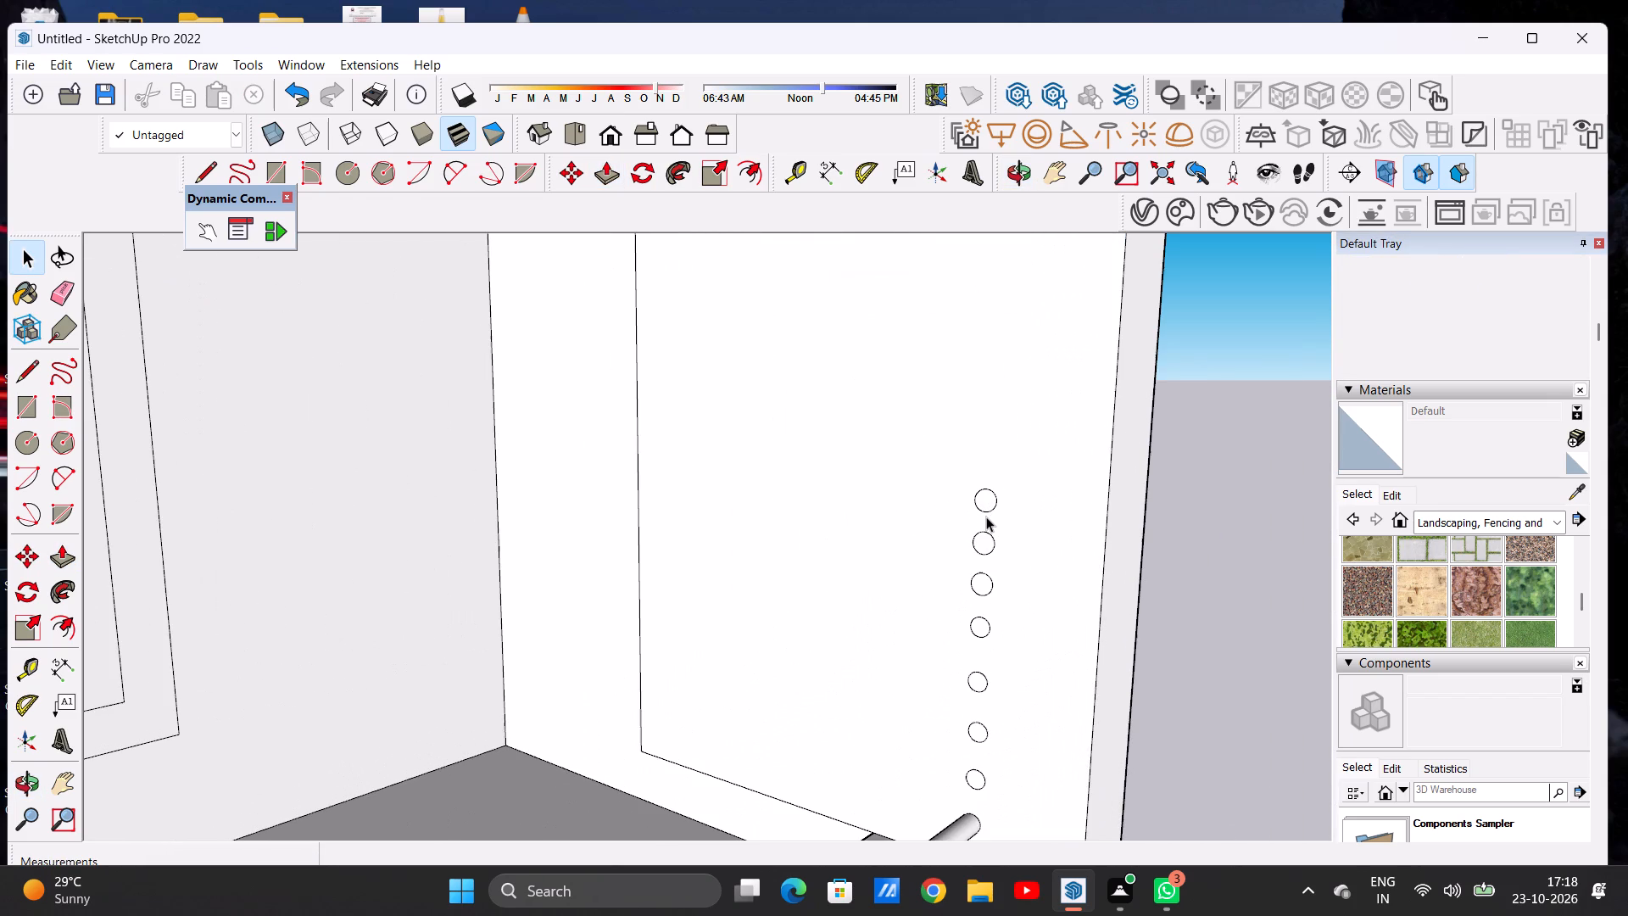
key("p")
scroll(990, 500, "up", 5)
scroll(986, 500, "down", 1)
left_click(984, 489)
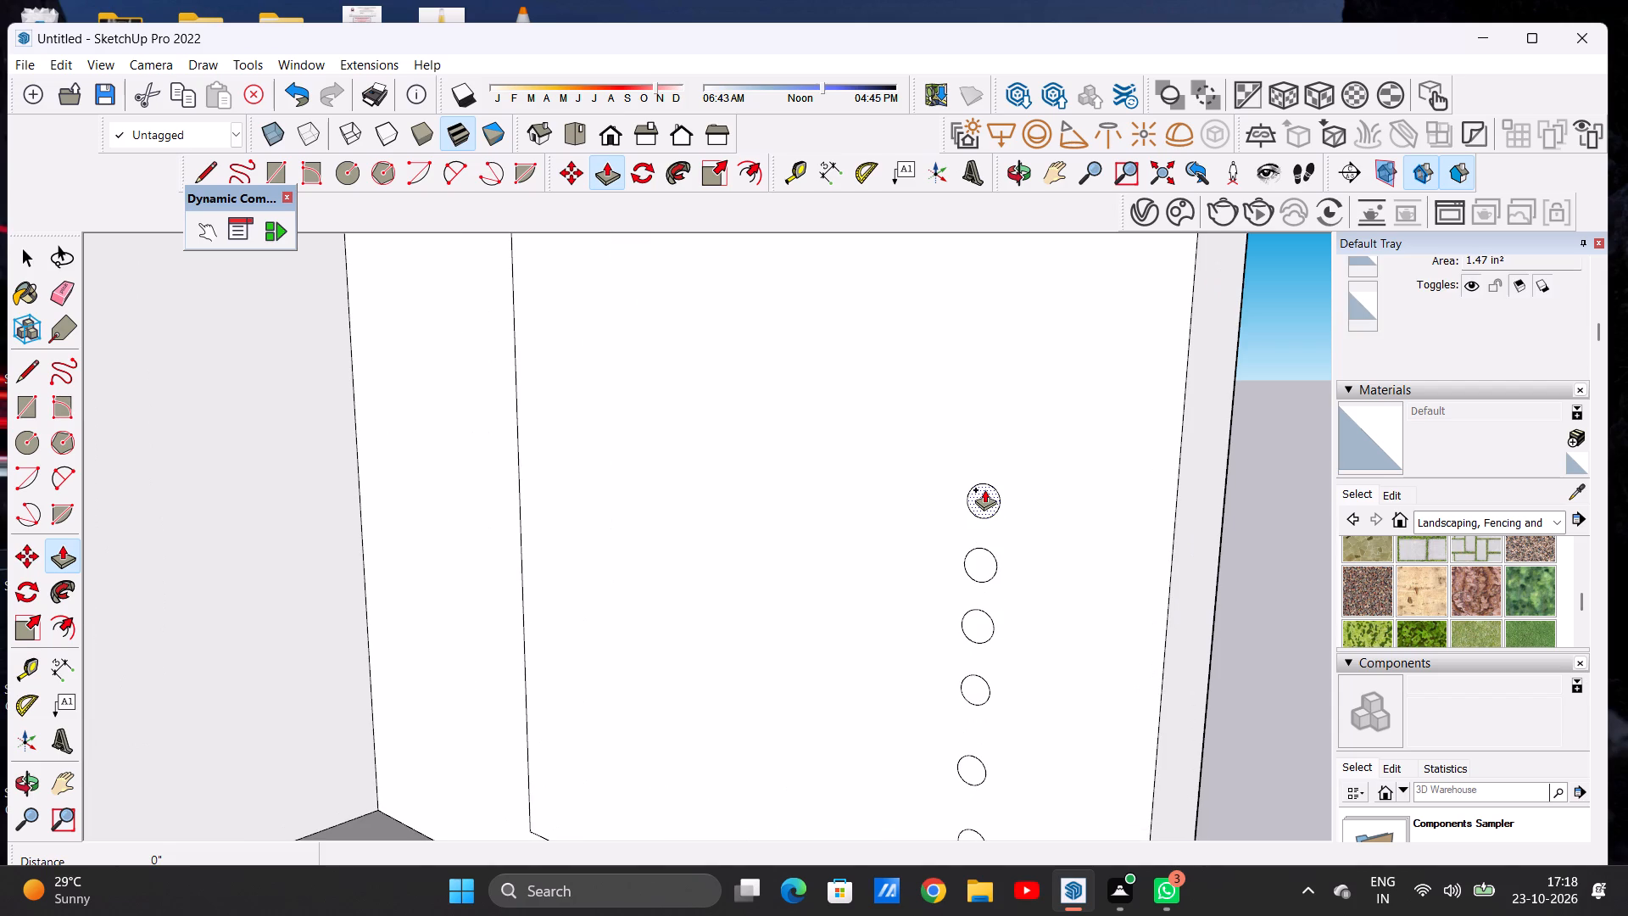
scroll(705, 593, "down", 20)
scroll(705, 593, "down", 8)
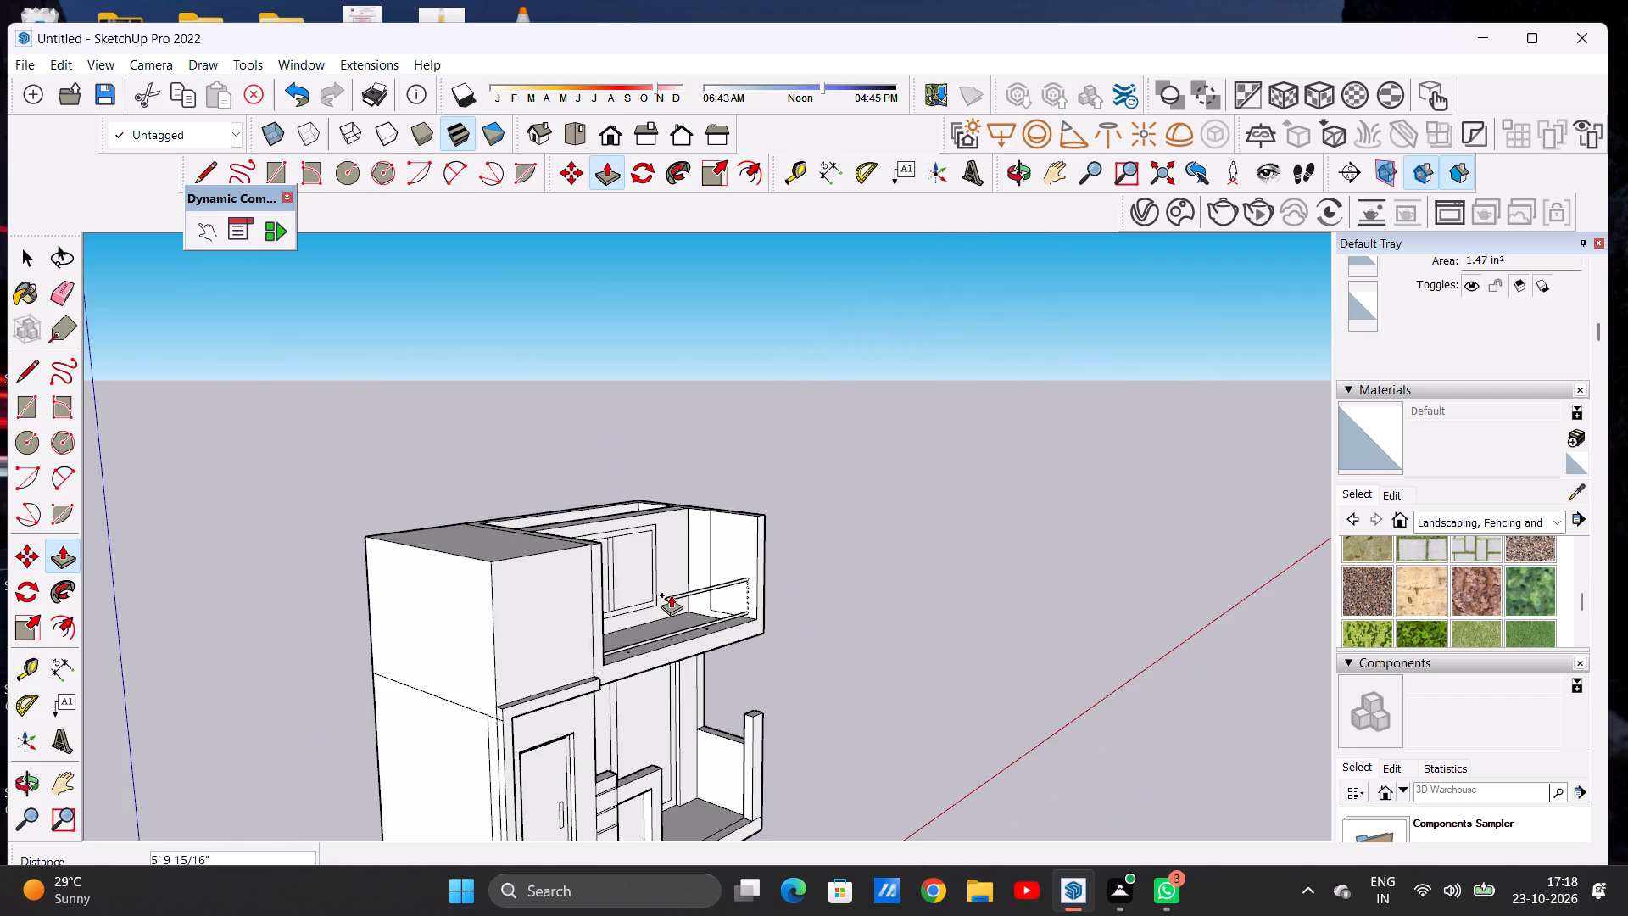
middle_click_drag(671, 595, 388, 547)
scroll(539, 563, "up", 6)
middle_click_drag(618, 597, 497, 618)
scroll(570, 603, "up", 2)
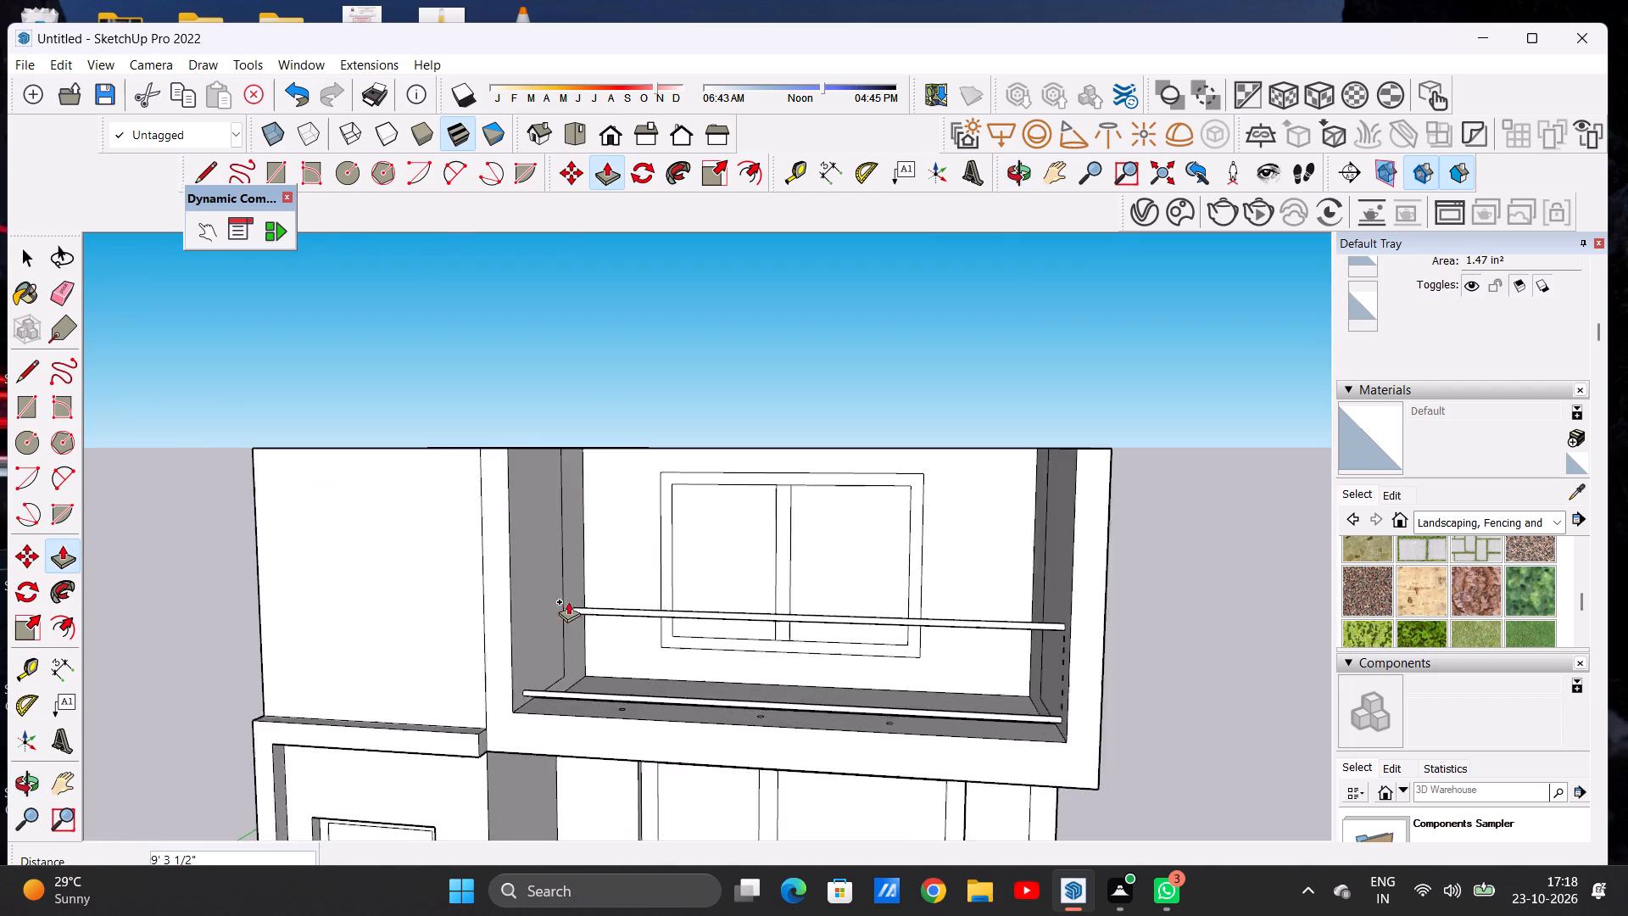
scroll(568, 601, "up", 8)
left_click(482, 551)
Extrude the leftmost balcony floor circle up about 1' 10 13/16" to the top rail as a post.
scroll(460, 567, "down", 7)
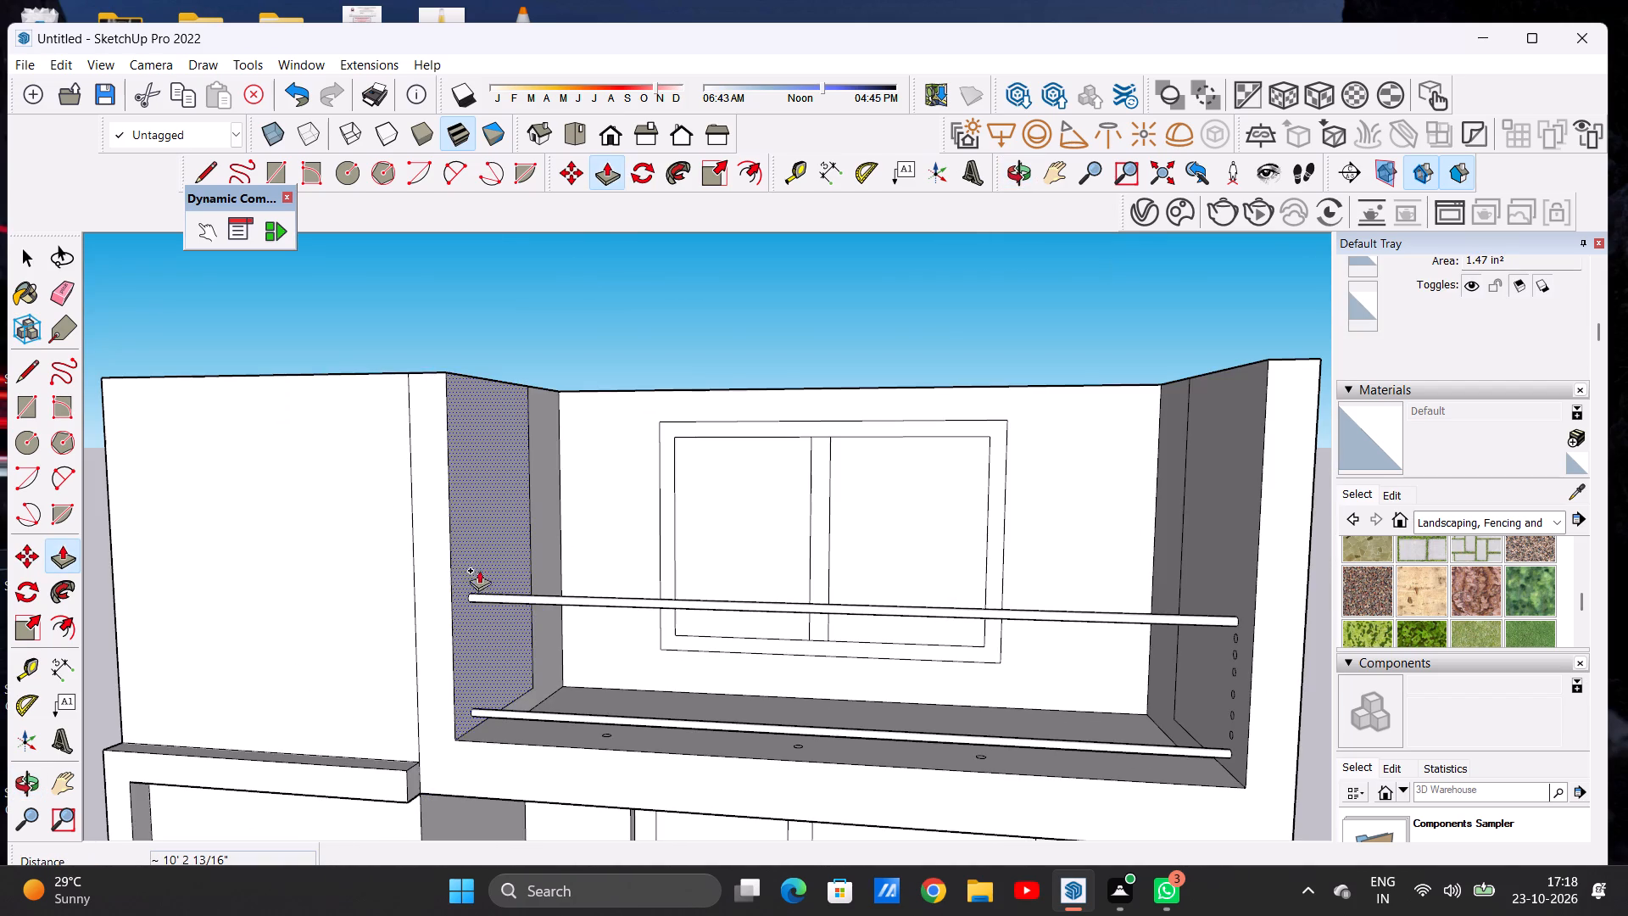
middle_click_drag(545, 652, 531, 737)
scroll(574, 729, "up", 16)
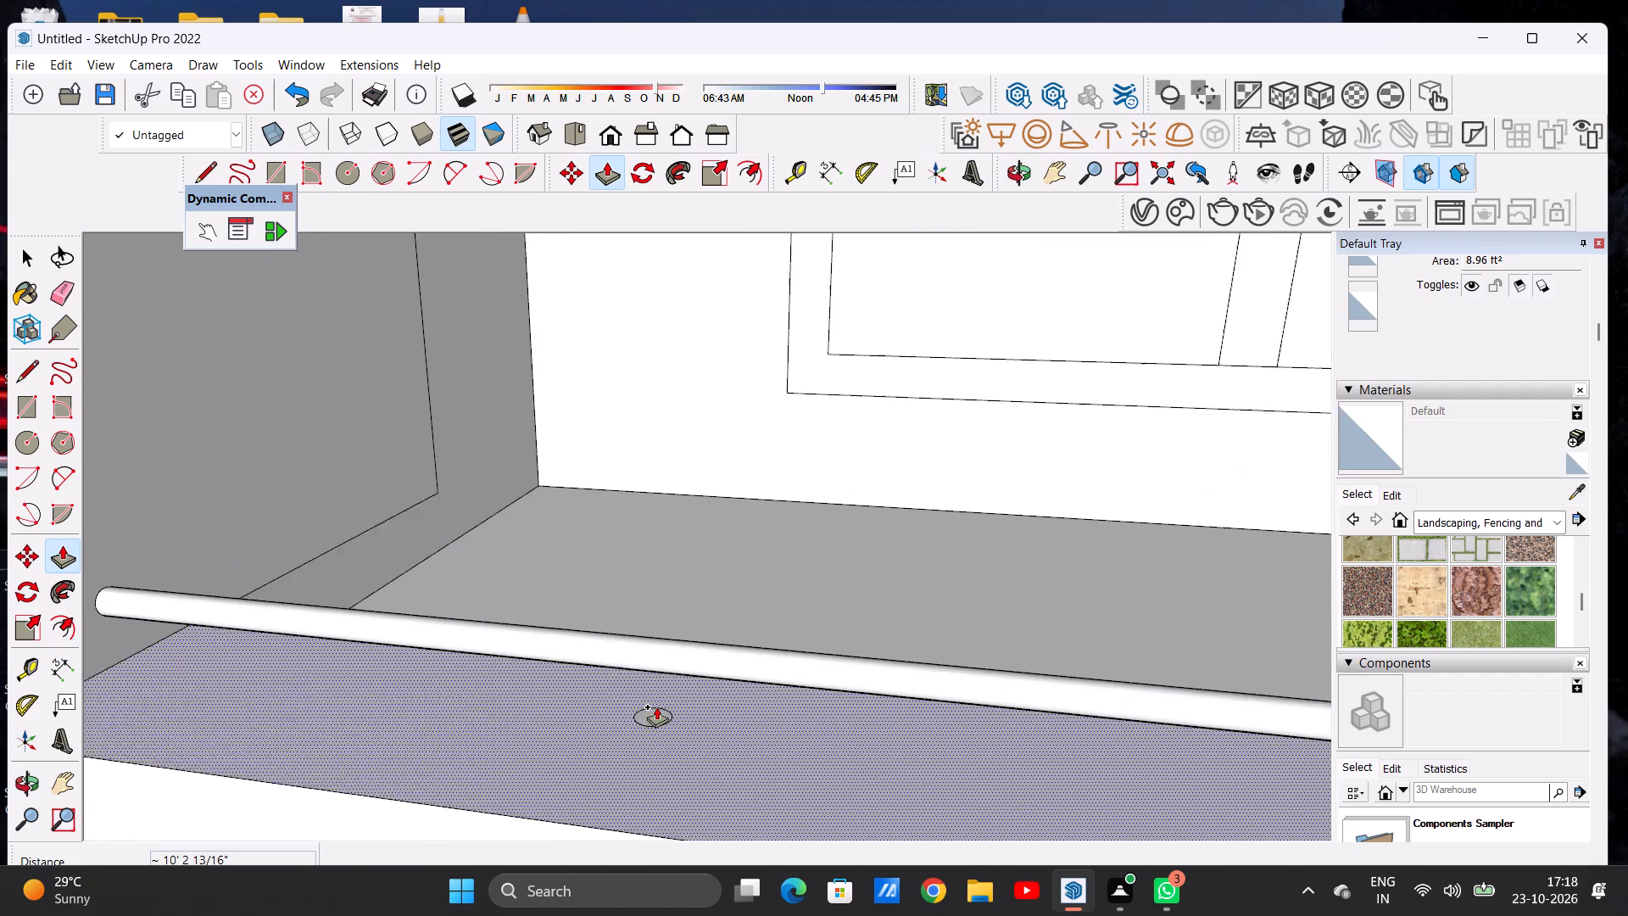
scroll(656, 707, "up", 3)
left_click(646, 712)
scroll(642, 586, "down", 16)
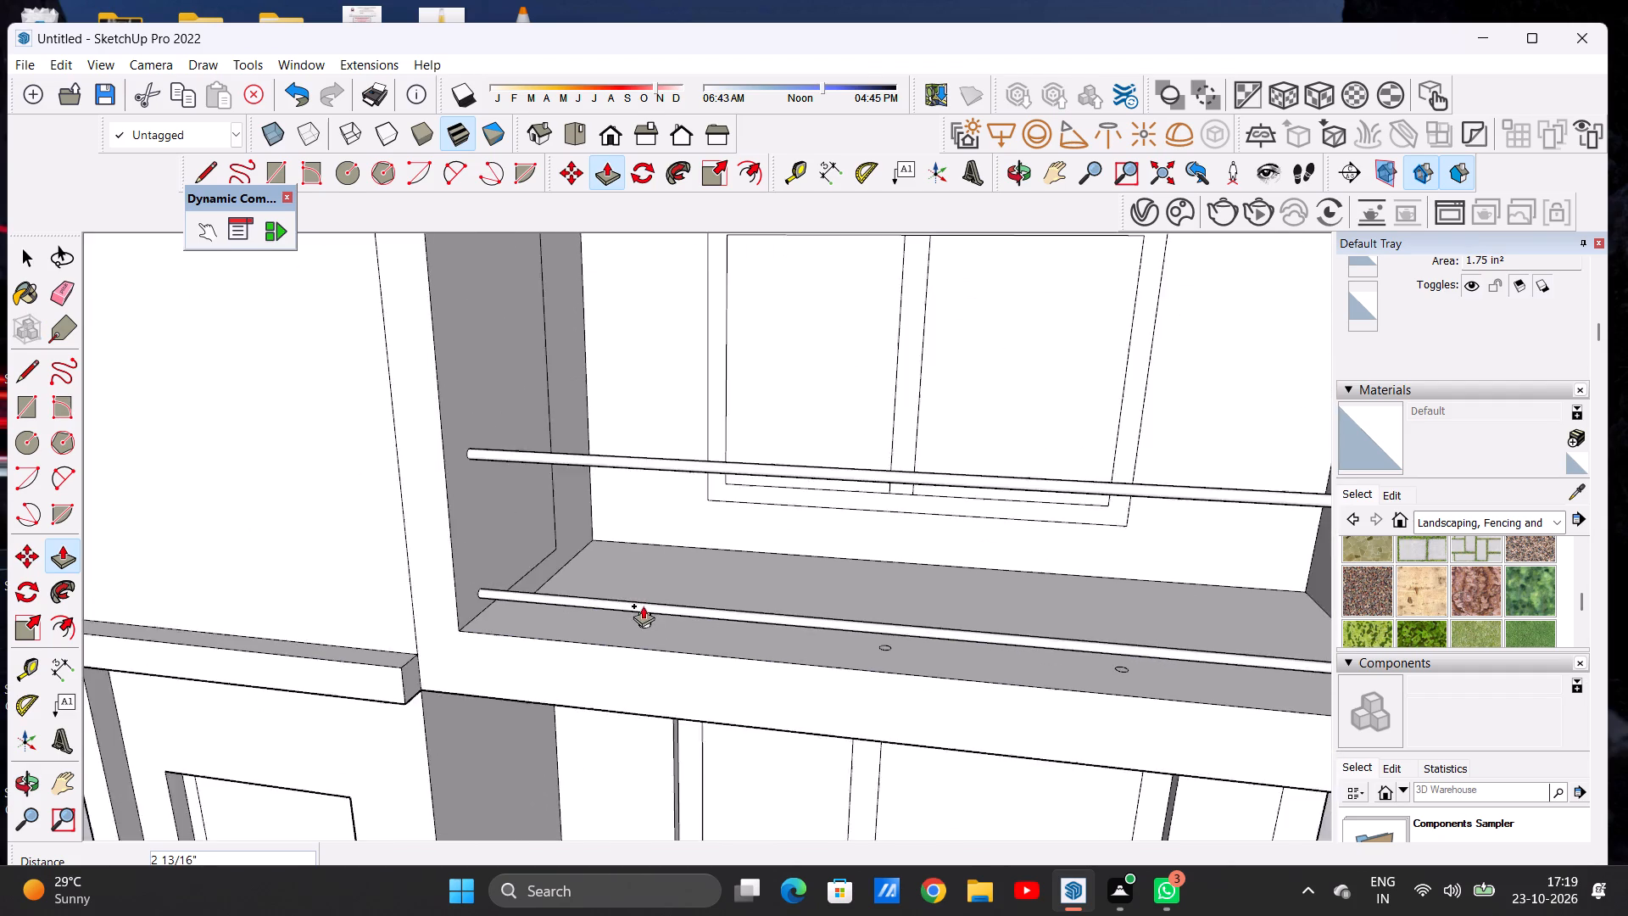
scroll(643, 606, "down", 4)
scroll(646, 485, "up", 18)
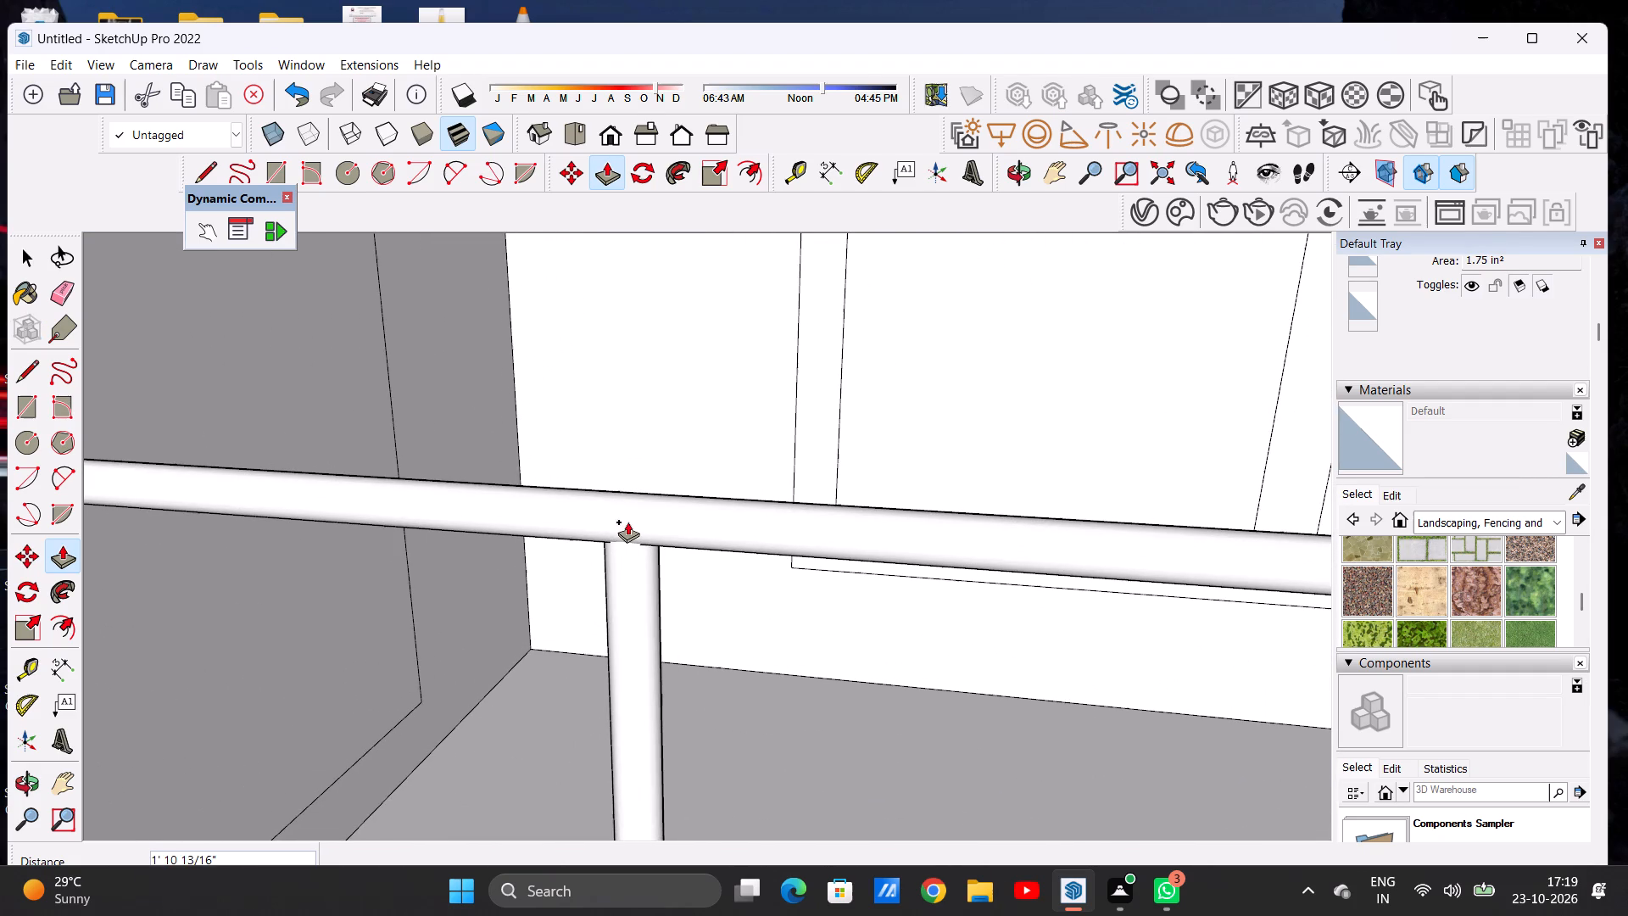
left_click(627, 522)
Extrude the second-lowest side-wall circle about 10' 2 13/16" to the opposite balcony wall as a rail.
scroll(633, 527, "down", 20)
scroll(633, 527, "down", 1)
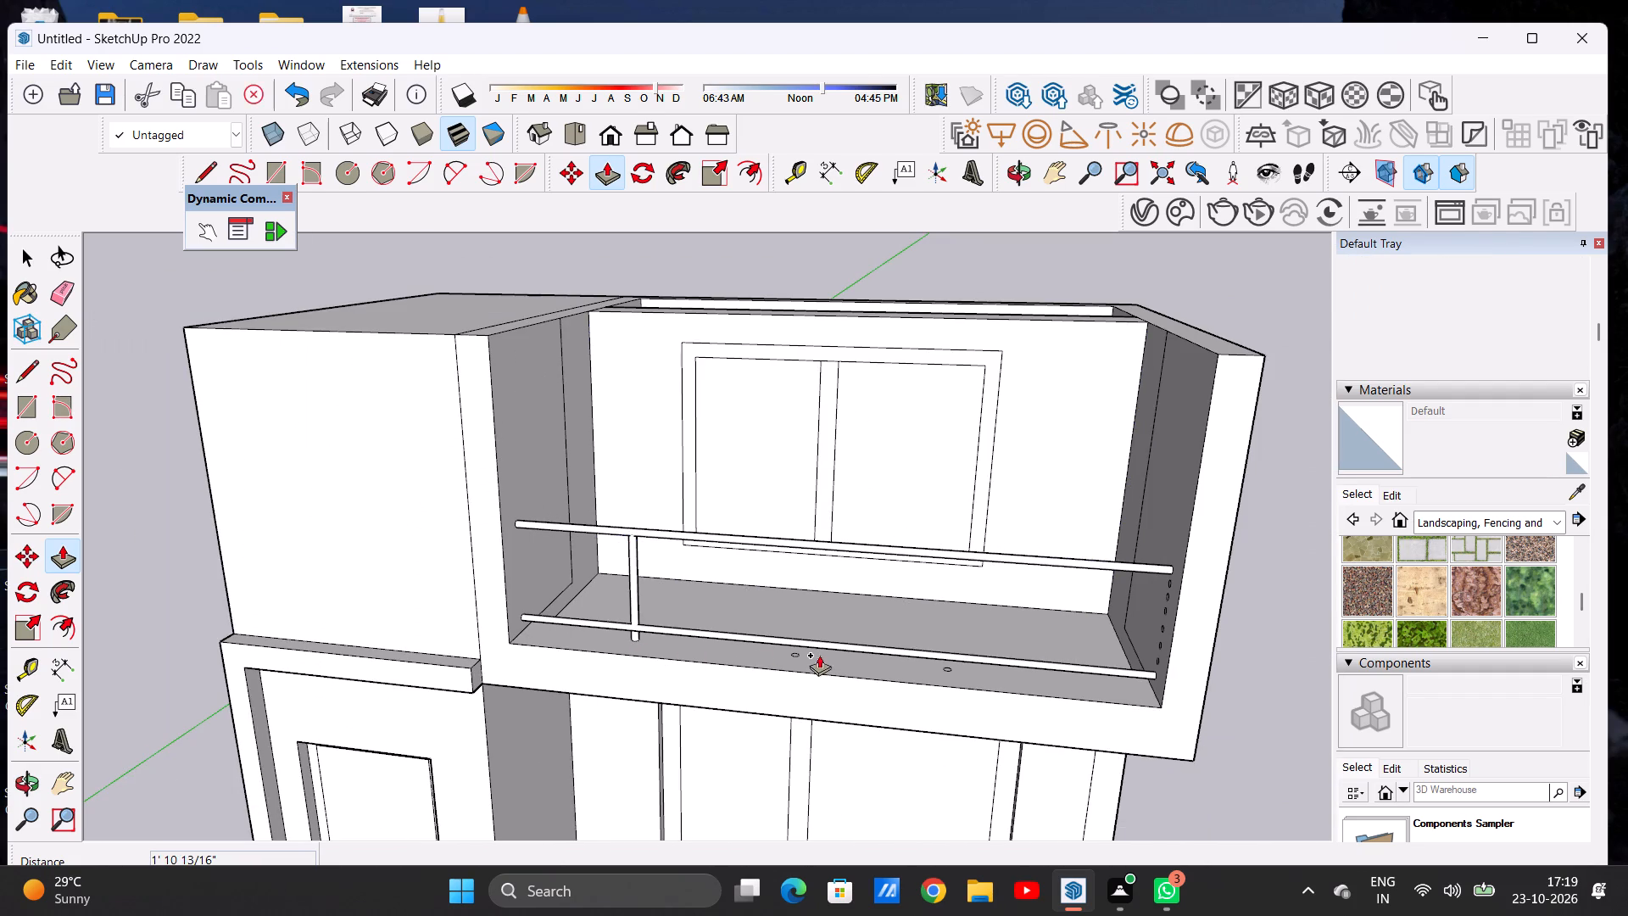
middle_click_drag(810, 645, 742, 697)
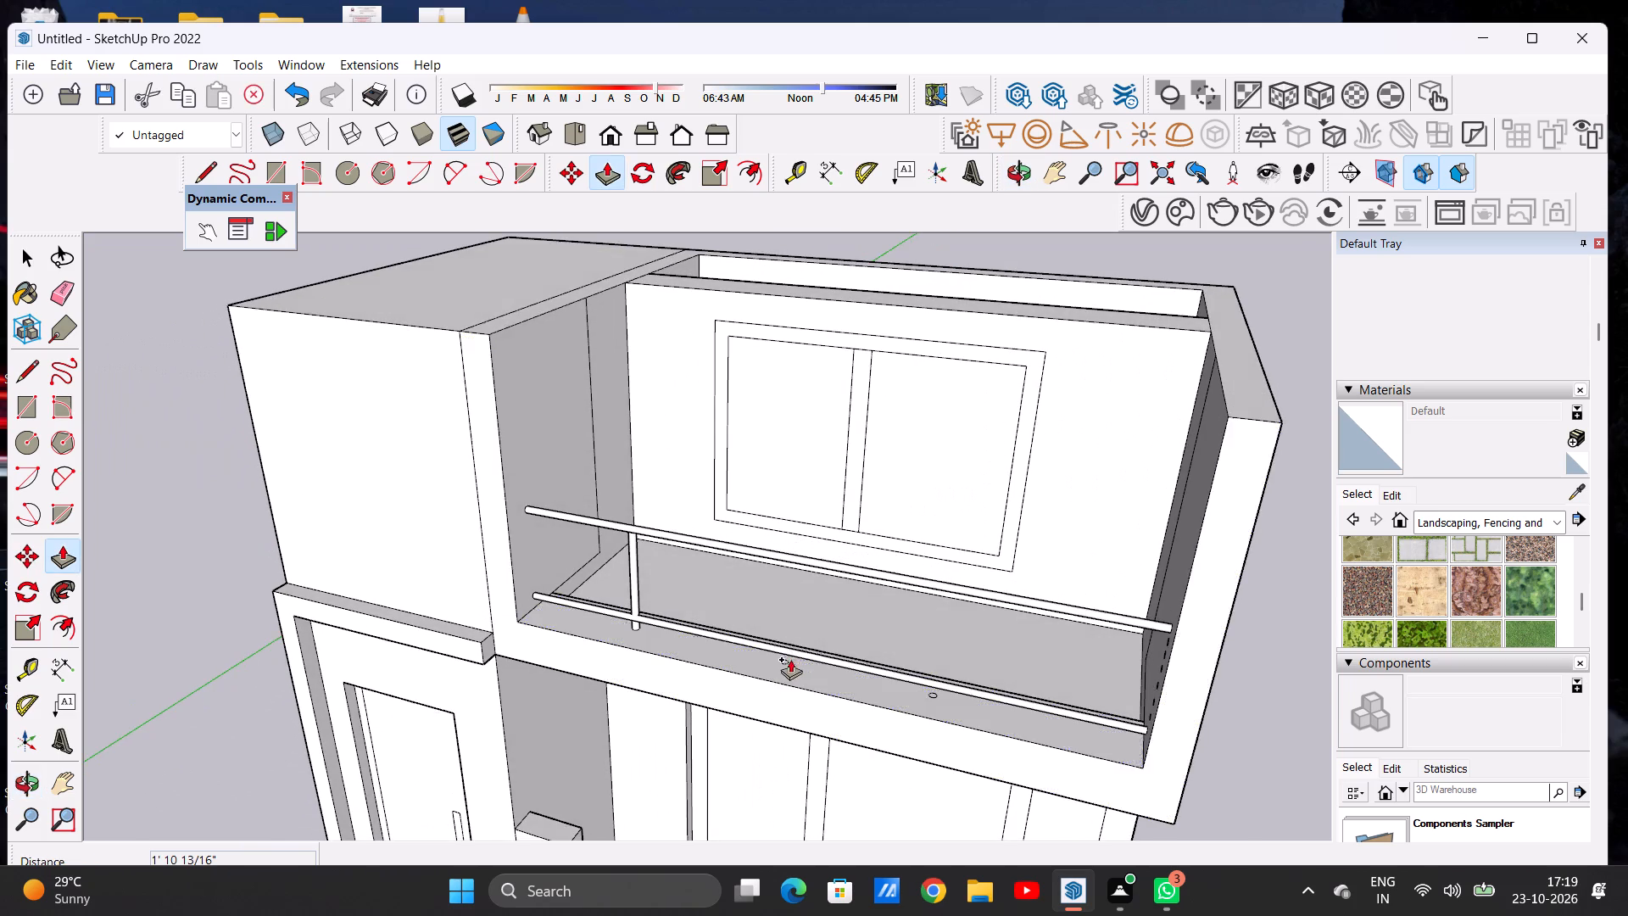
scroll(792, 650, "up", 8)
middle_click_drag(774, 666, 1118, 623)
scroll(1197, 483, "up", 2)
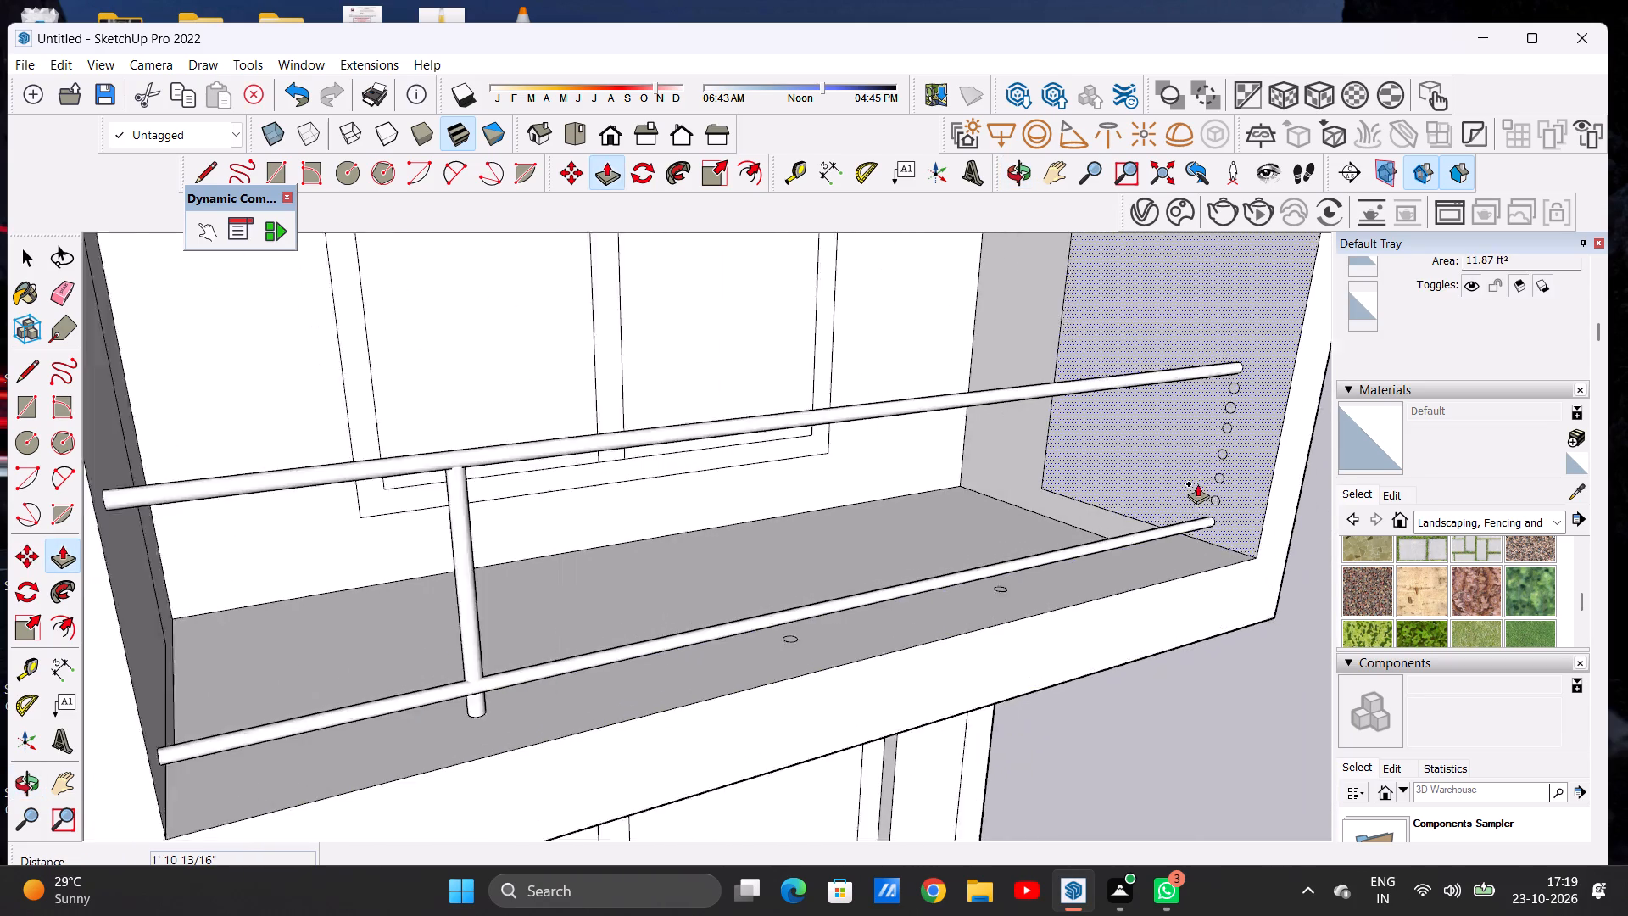
scroll(1197, 483, "up", 15)
left_click(1216, 501)
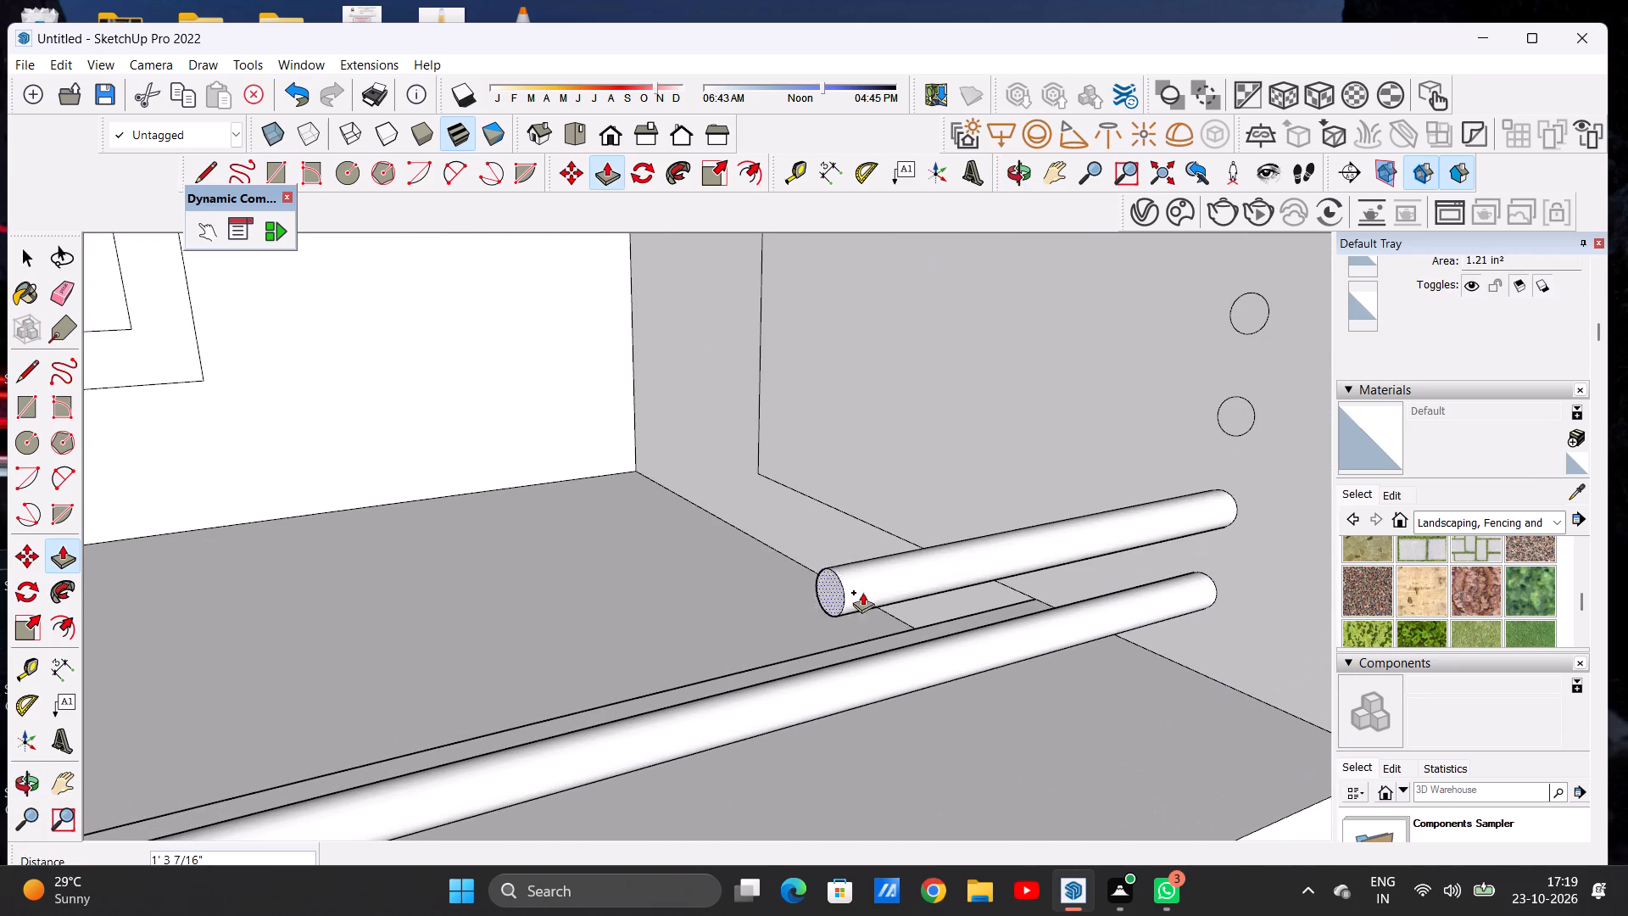
scroll(888, 586, "down", 20)
scroll(888, 586, "down", 6)
middle_click_drag(711, 571, 563, 562)
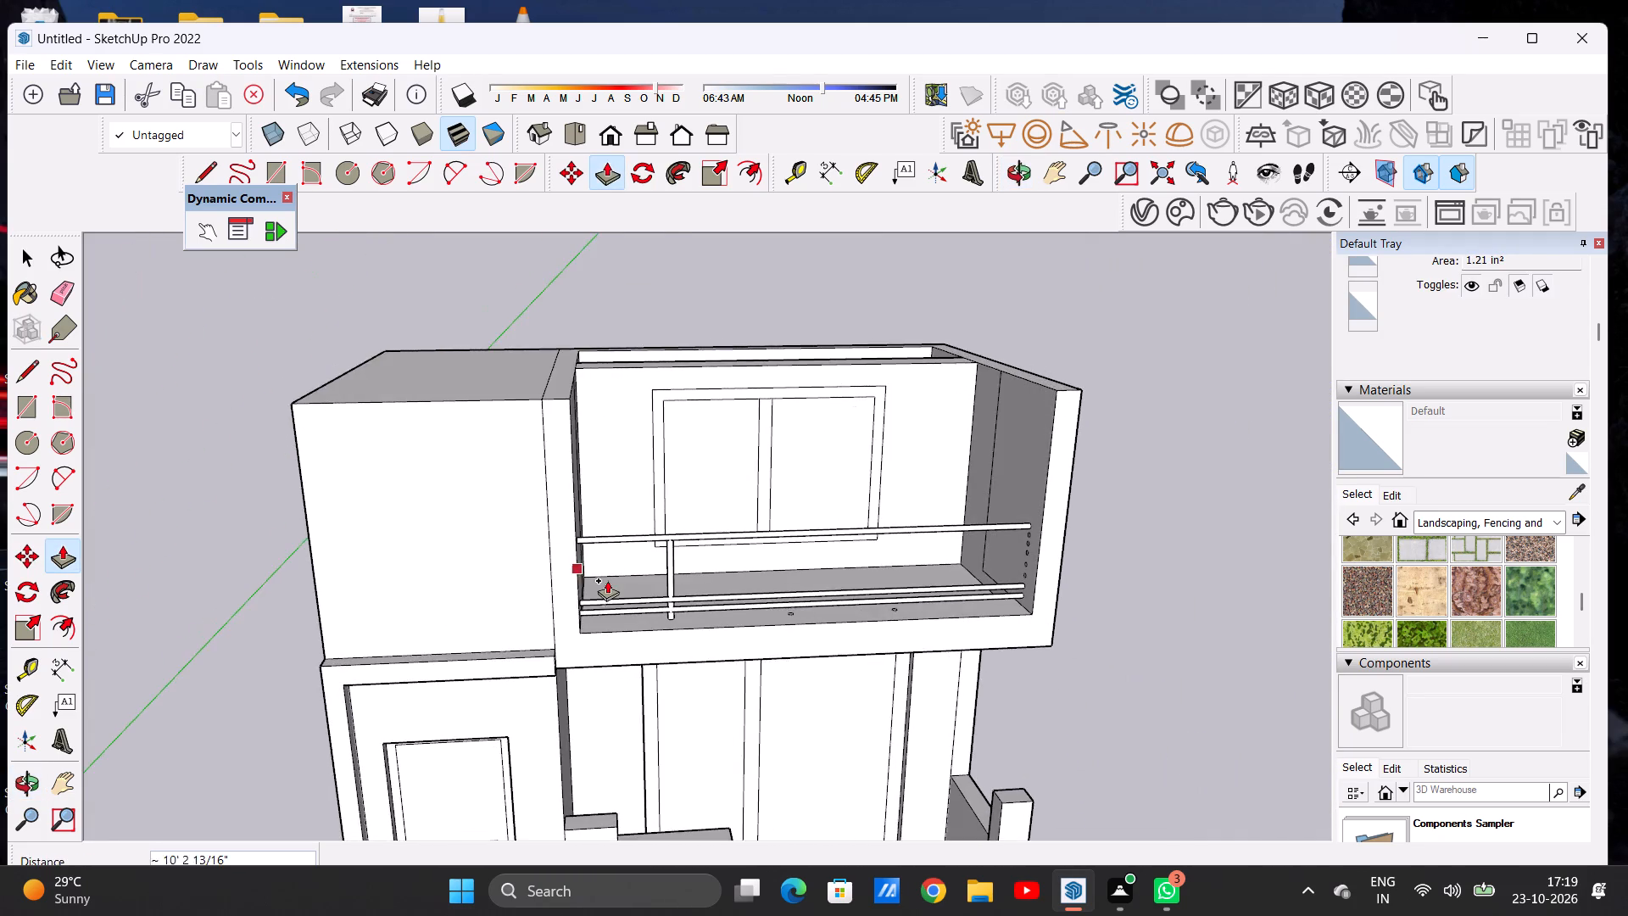
scroll(609, 582, "up", 13)
left_click(432, 626)
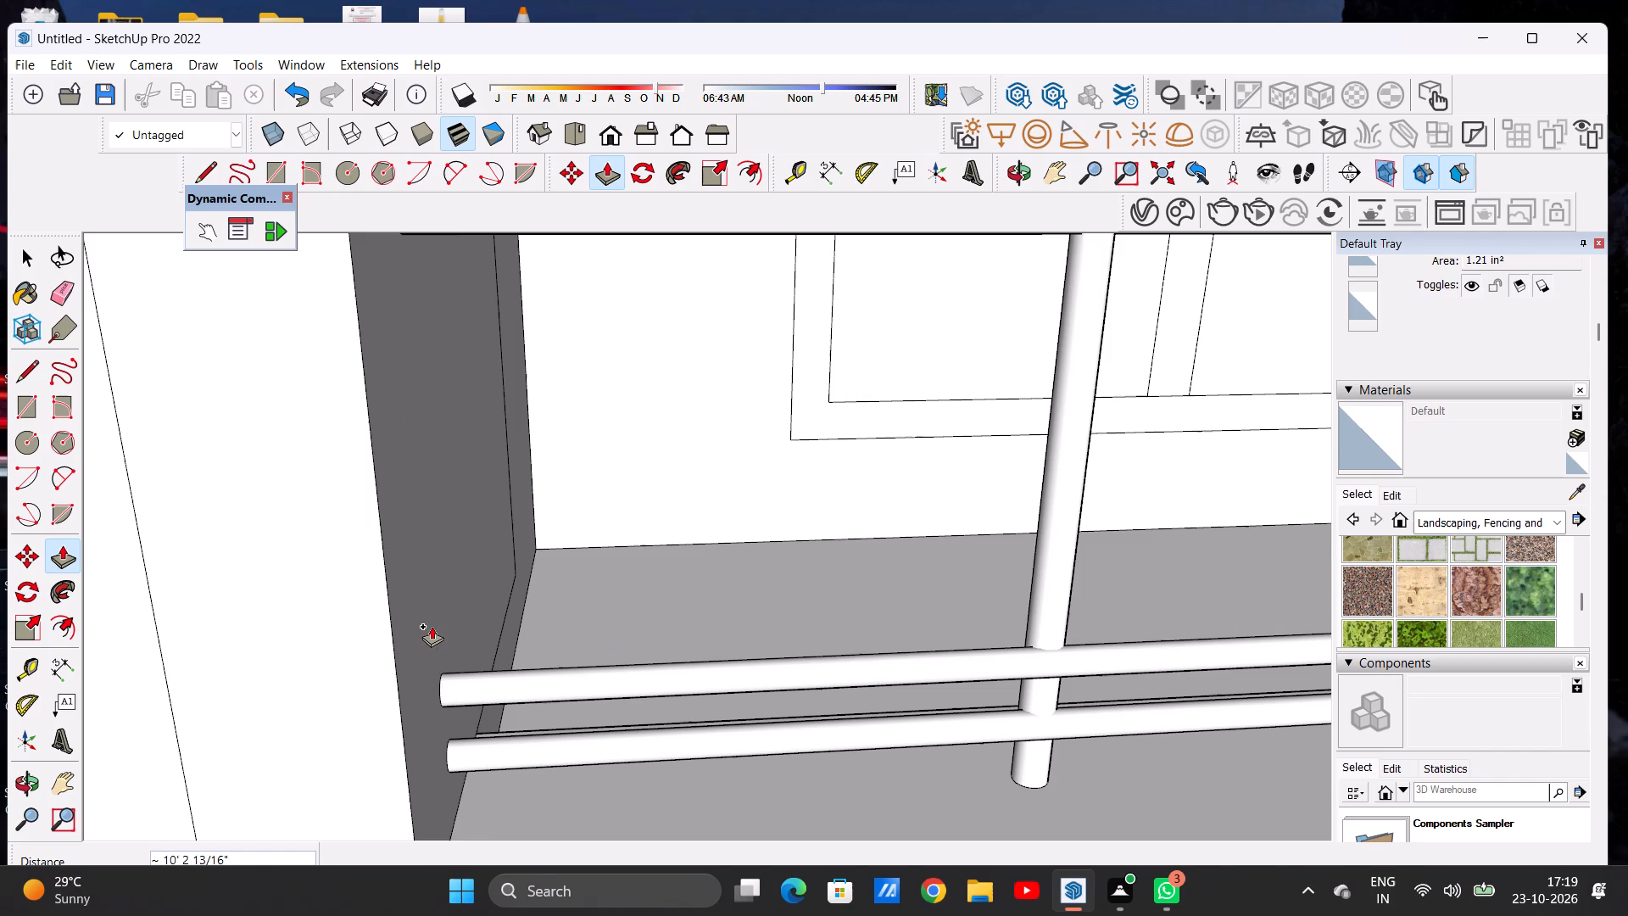
Extrude the third-lowest side-wall circle about 10' 2 13/16" to the opposite balcony wall as a rail.
scroll(421, 664, "down", 18)
middle_click_drag(981, 622, 1091, 549)
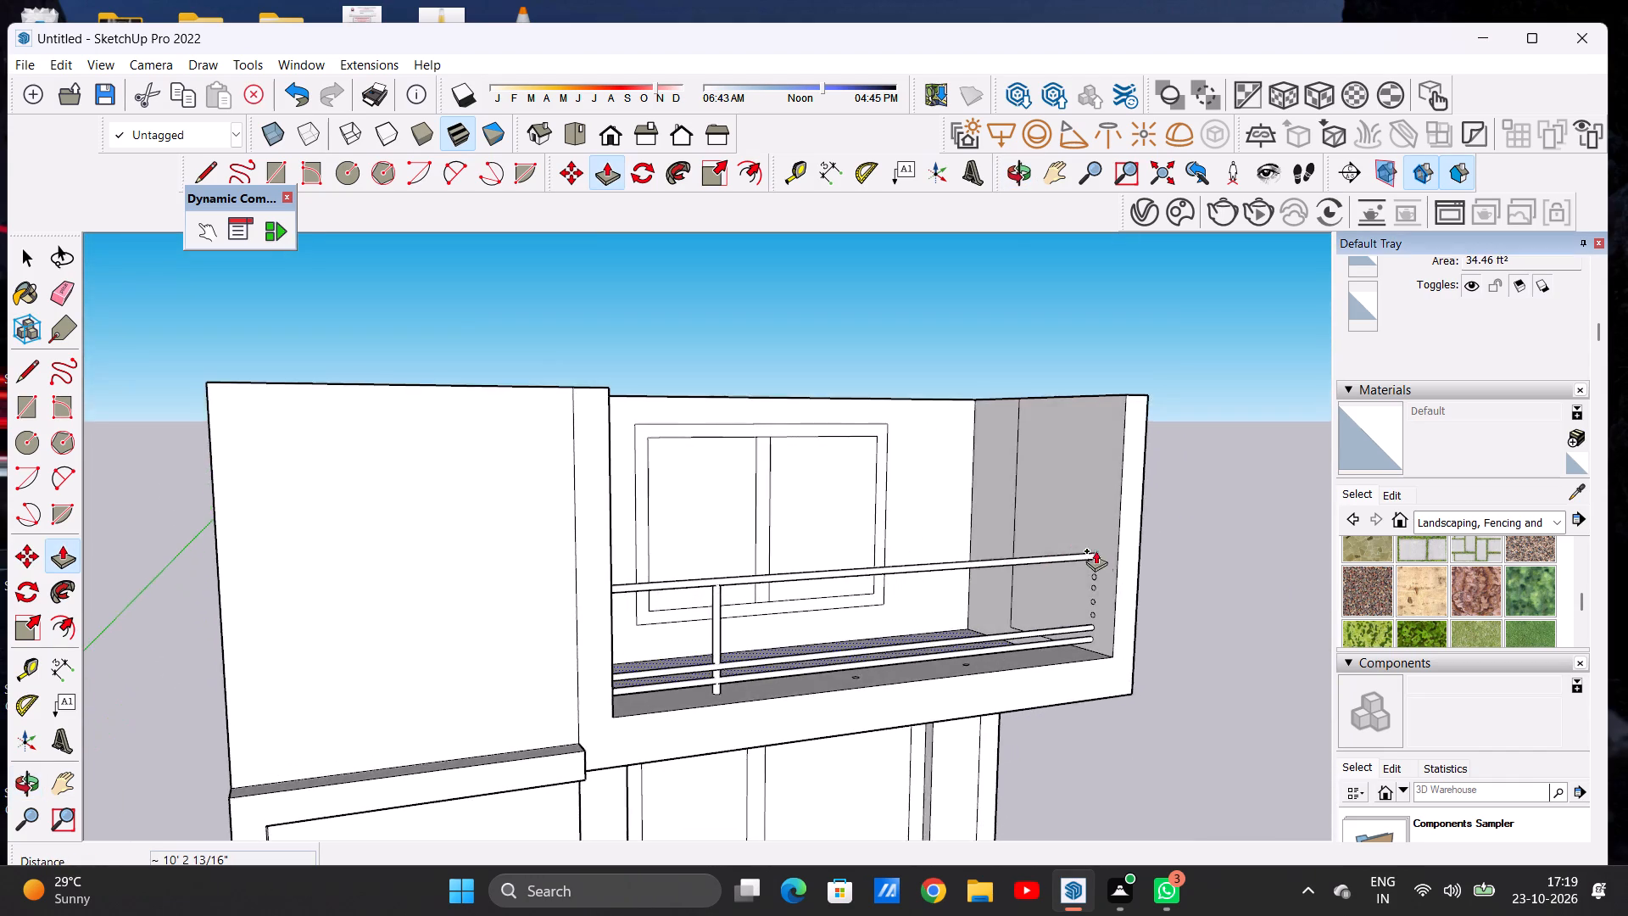
scroll(1111, 602, "up", 14)
scroll(1092, 611, "up", 8)
left_click(1101, 594)
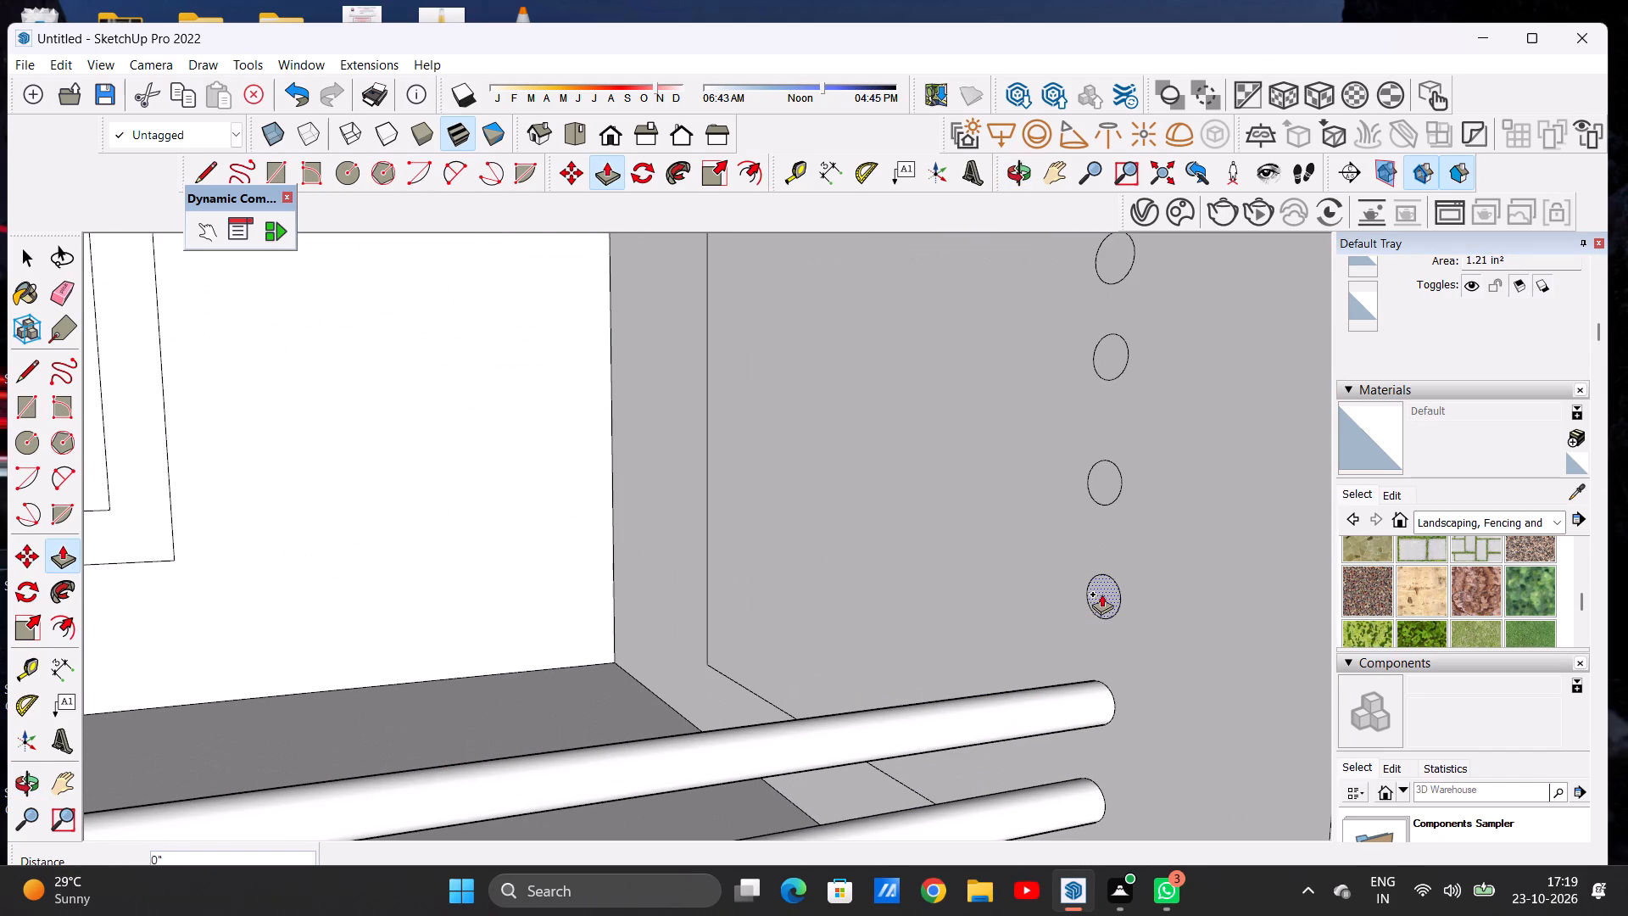
scroll(761, 676, "down", 10)
scroll(845, 643, "down", 11)
middle_click_drag(527, 669, 482, 662)
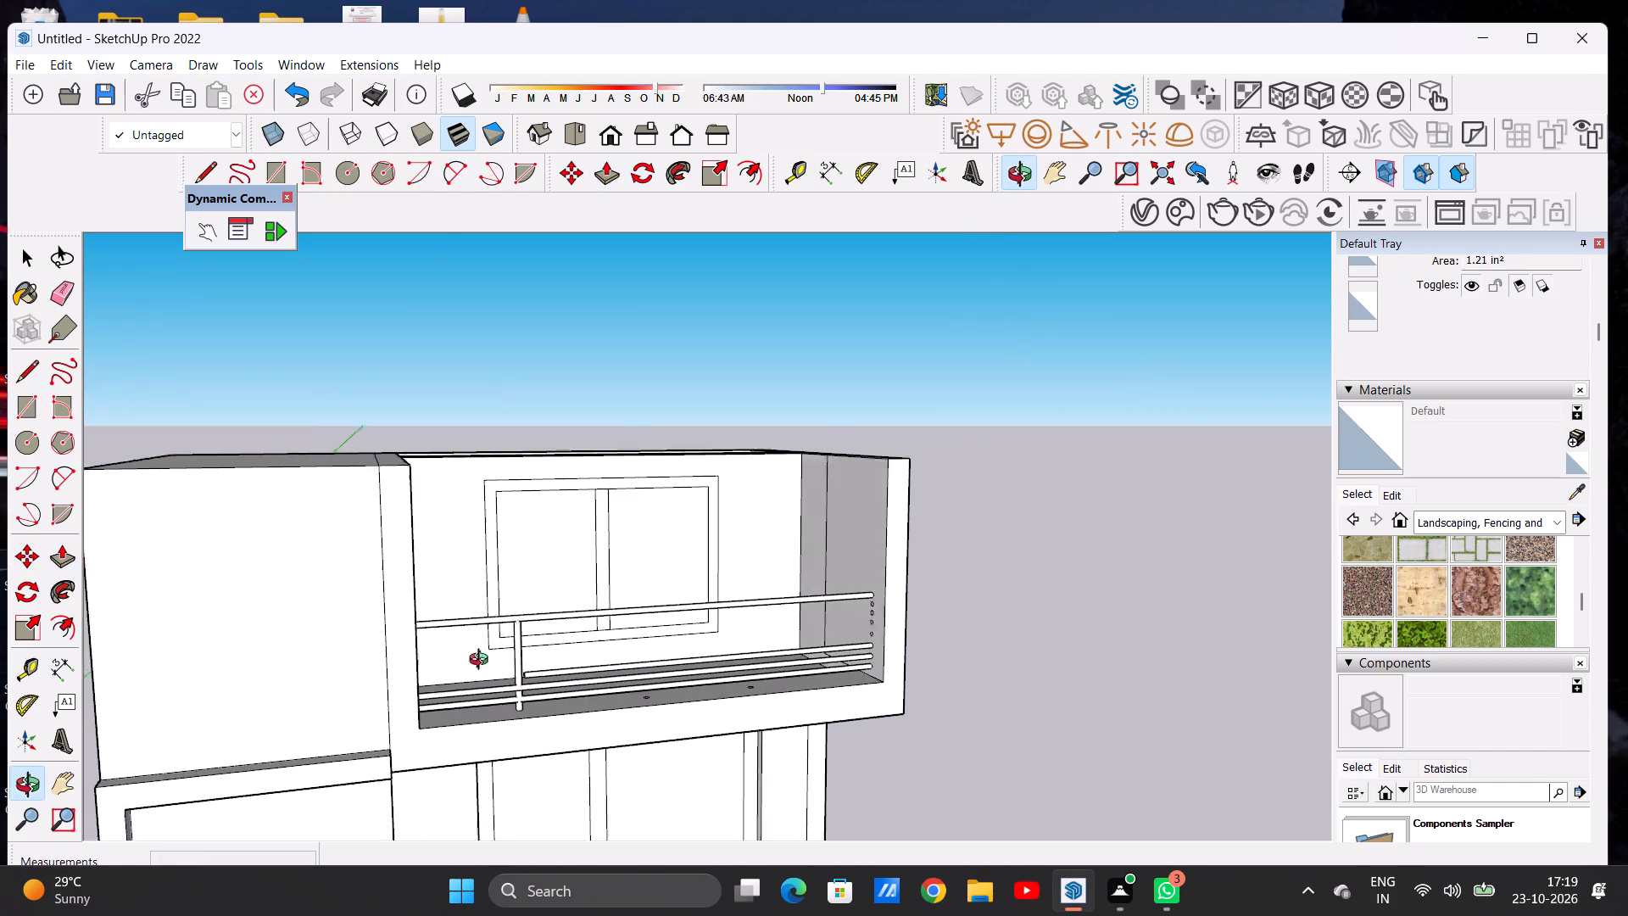
middle_click_drag(482, 662, 337, 633)
scroll(444, 643, "up", 11)
left_click(413, 642)
Extrude the fourth-lowest side-wall circle about 10' 2 13/16" to the opposite balcony wall as a rail.
scroll(383, 677, "down", 8)
scroll(387, 684, "up", 1)
scroll(538, 669, "down", 5)
middle_click_drag(752, 651, 967, 657)
scroll(877, 656, "up", 9)
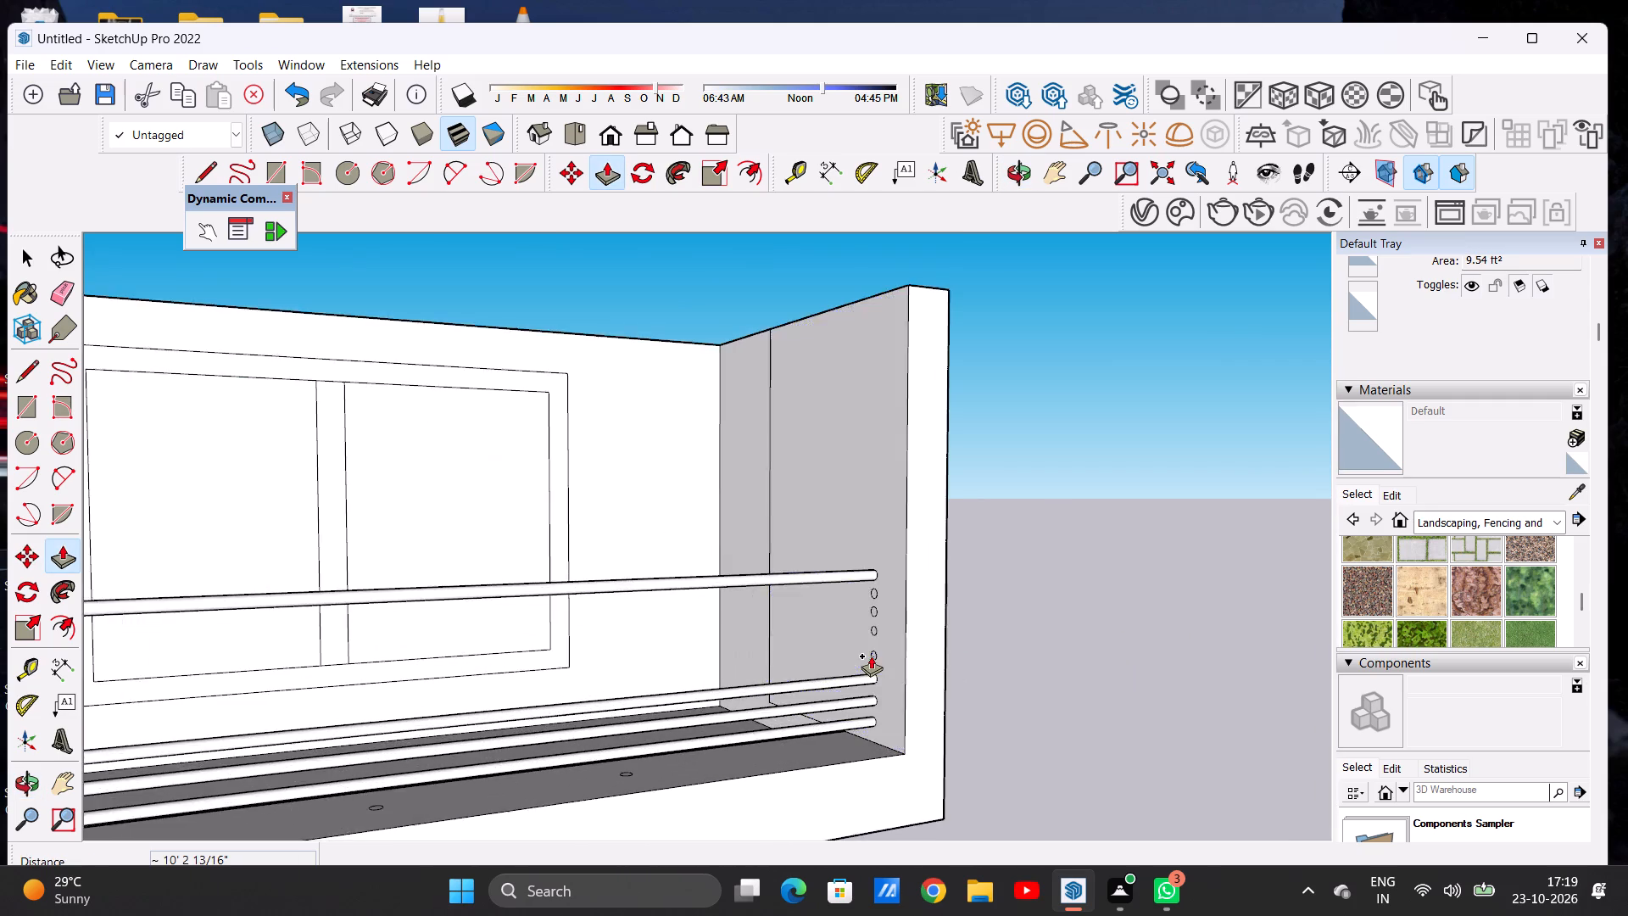
scroll(871, 656, "up", 14)
scroll(874, 651, "down", 1)
scroll(874, 651, "up", 2)
left_click(878, 648)
scroll(702, 676, "down", 20)
scroll(702, 676, "down", 6)
middle_click_drag(510, 663, 477, 663)
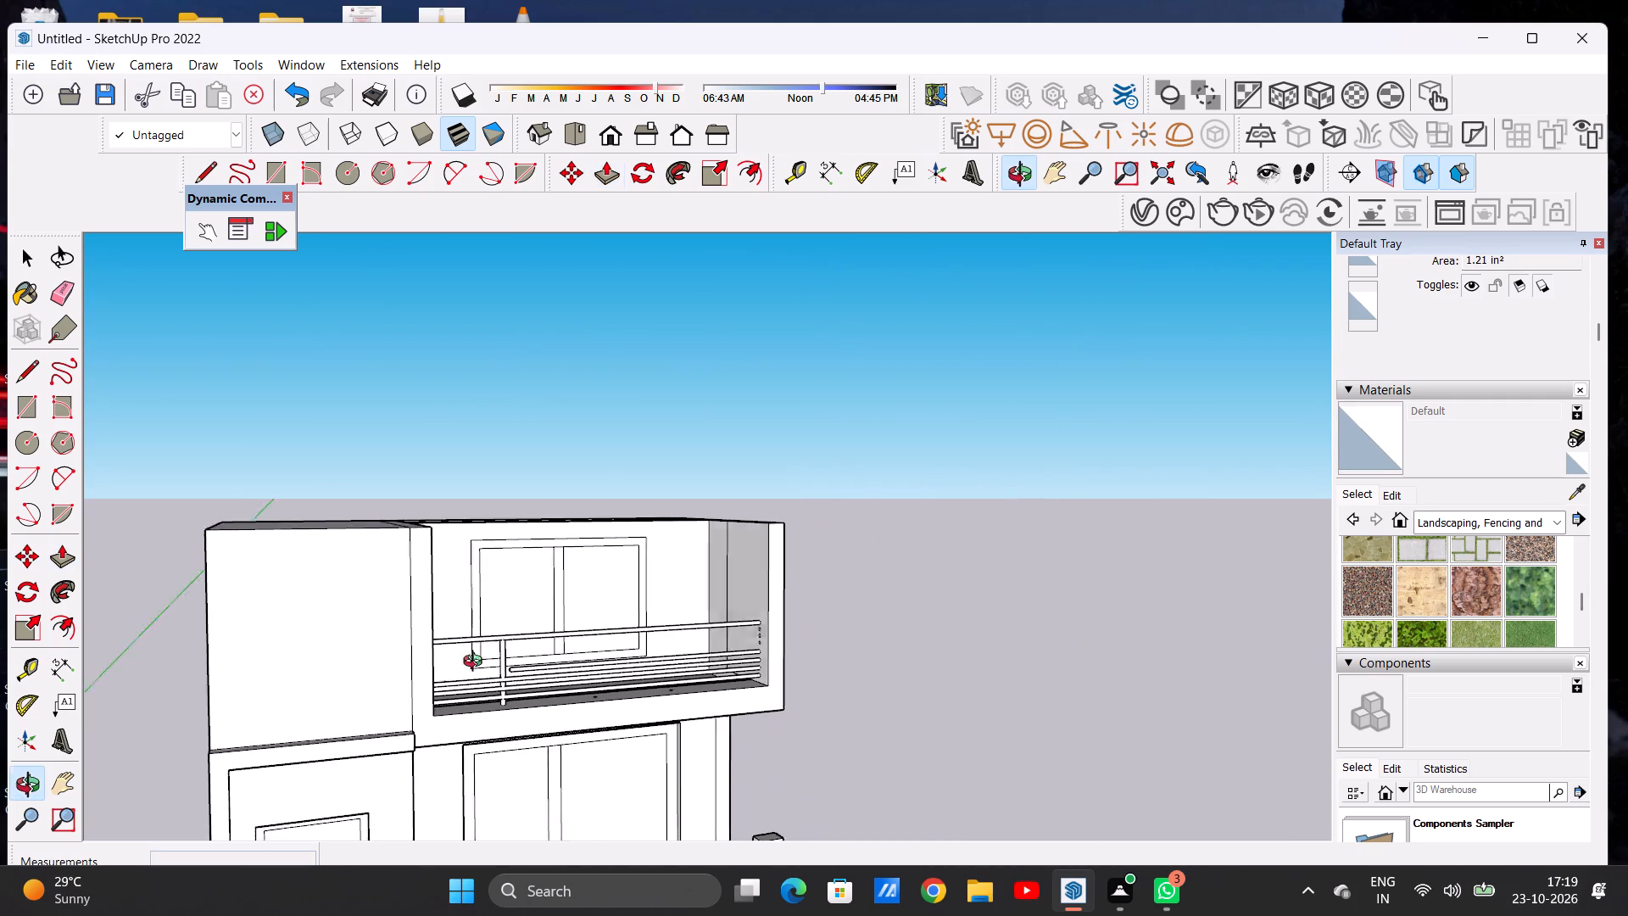
middle_click_drag(477, 663, 372, 643)
scroll(505, 682, "up", 1)
scroll(501, 679, "down", 1)
scroll(499, 678, "up", 5)
scroll(386, 628, "up", 16)
scroll(421, 650, "down", 1)
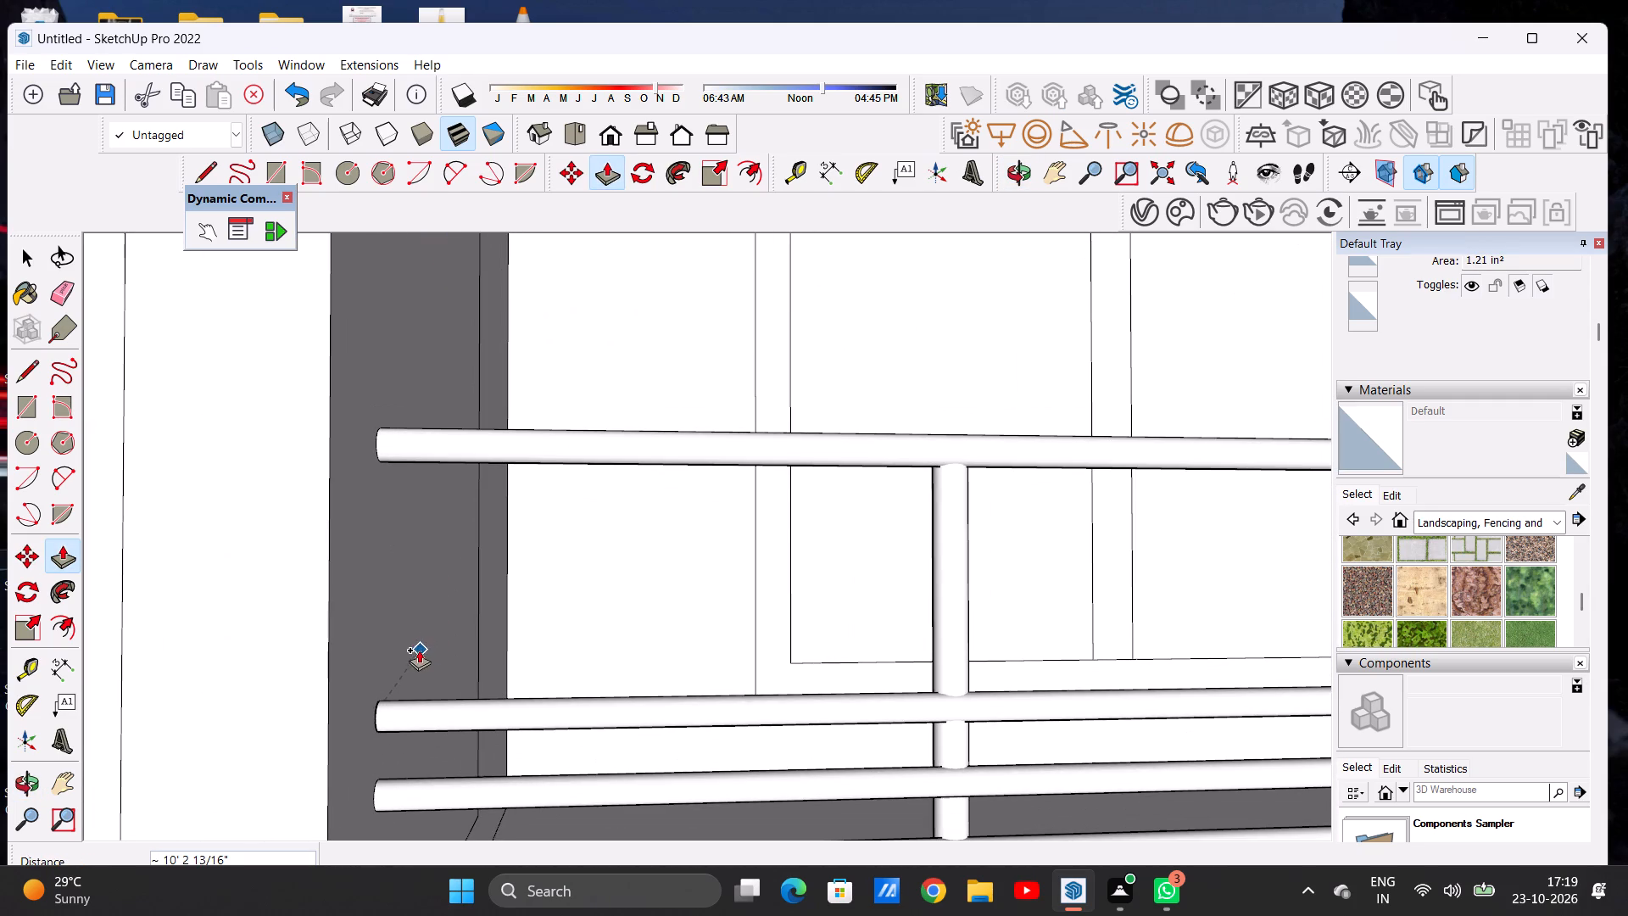
left_click(365, 625)
Extrude the lowest of the three remaining side-wall circles about 10' 2 13/16" to the opposite balcony wall as a rail.
scroll(364, 674, "down", 20)
scroll(364, 674, "down", 2)
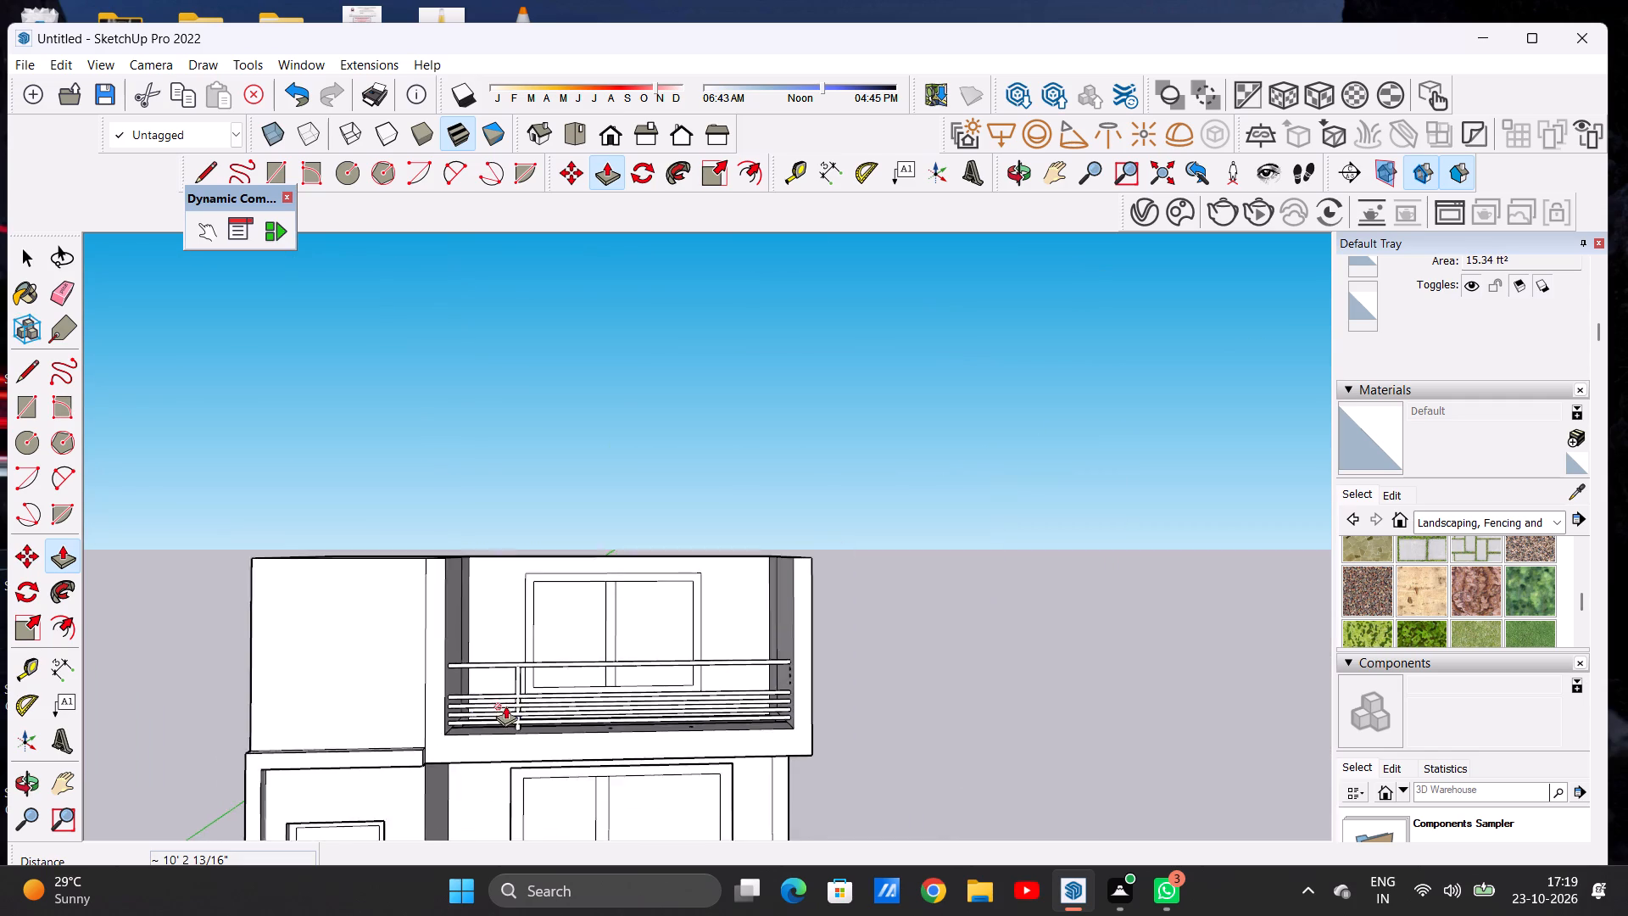
middle_click_drag(523, 702, 784, 710)
scroll(782, 679, "up", 15)
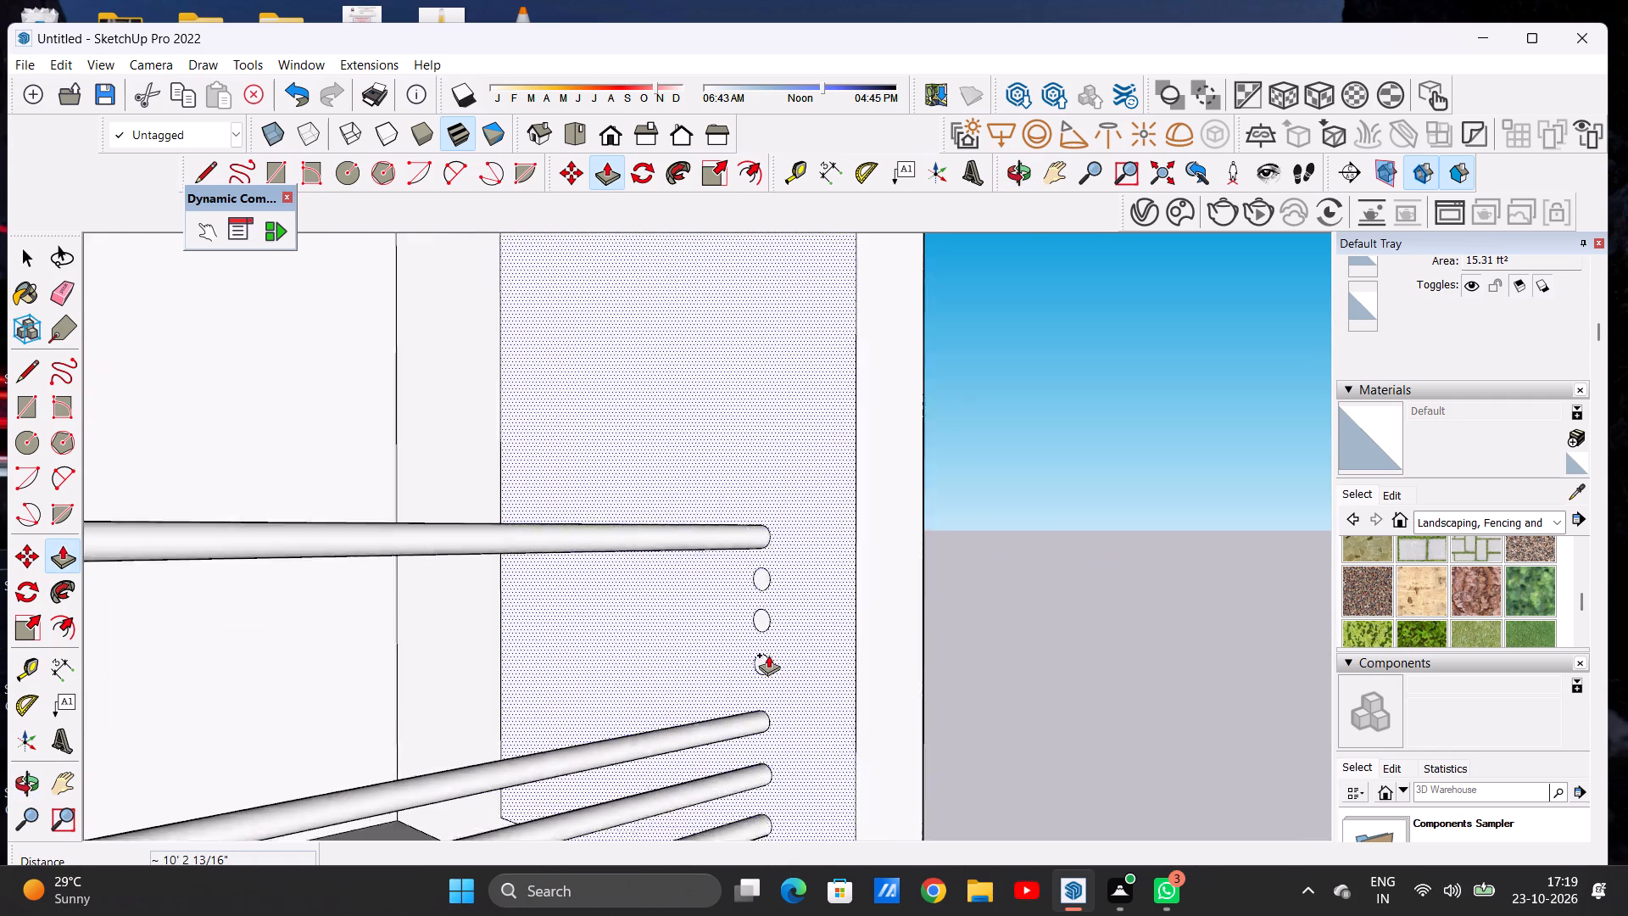
scroll(768, 655, "up", 10)
left_click(759, 661)
scroll(533, 718, "down", 10)
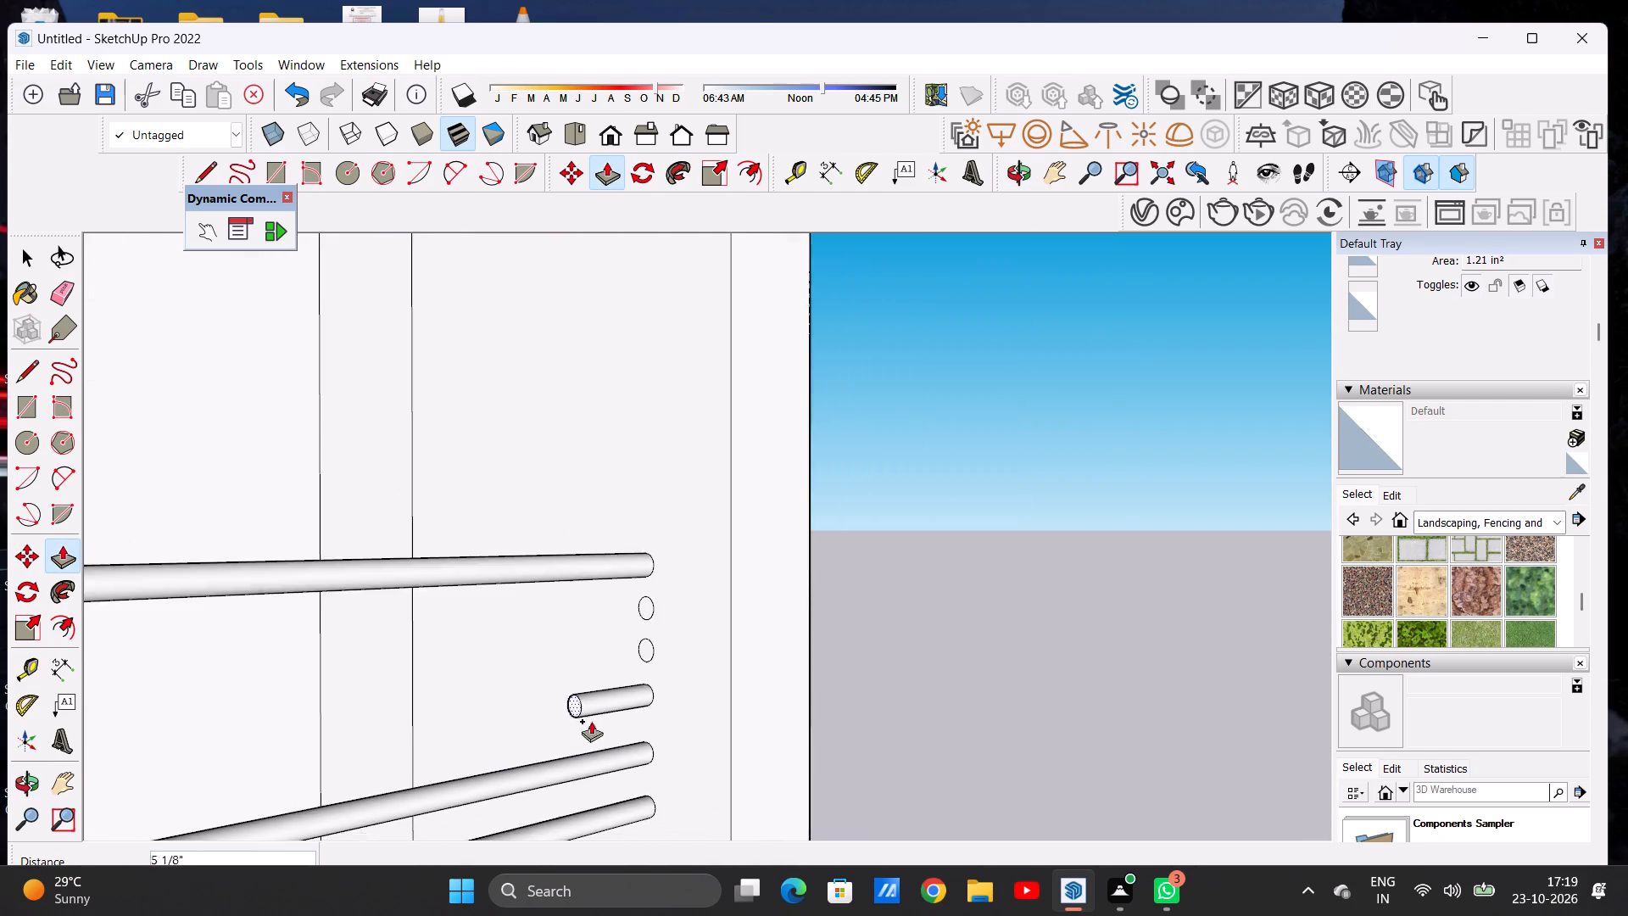
scroll(591, 721, "down", 19)
middle_click_drag(363, 774, 209, 742)
scroll(359, 736, "up", 12)
middle_click_drag(278, 739, 181, 757)
scroll(165, 762, "up", 7)
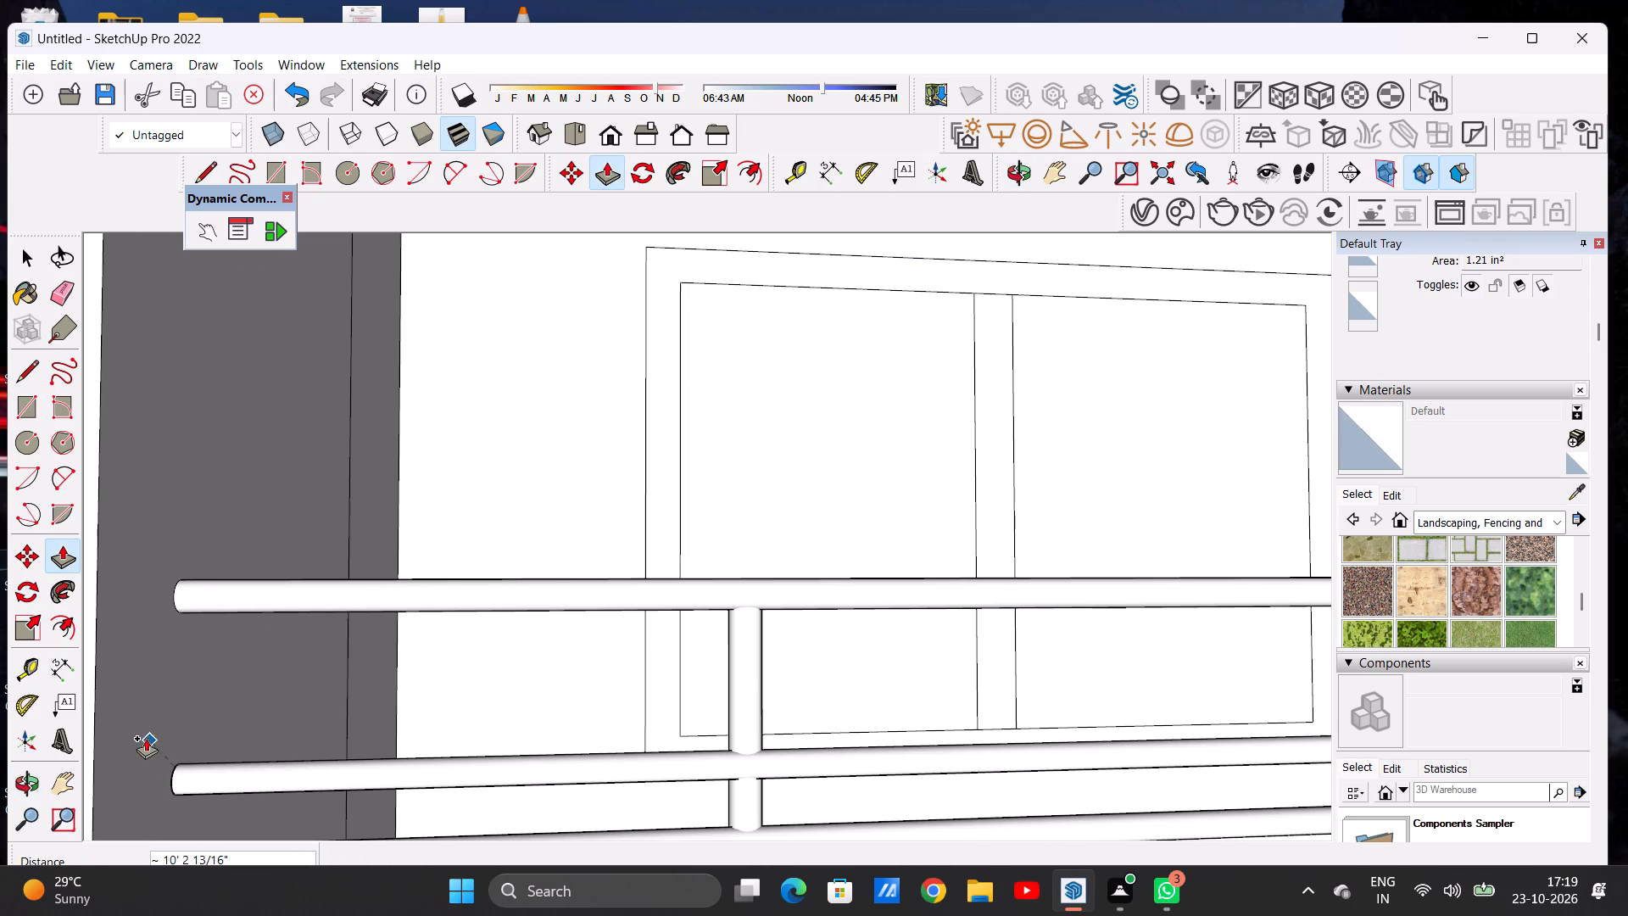
left_click(138, 731)
Extrude the lower of the two remaining side-wall circles about 10' 2 13/16" to the opposite balcony wall.
scroll(212, 762, "down", 12)
scroll(417, 720, "up", 1)
scroll(427, 719, "down", 3)
middle_click_drag(602, 704, 677, 743)
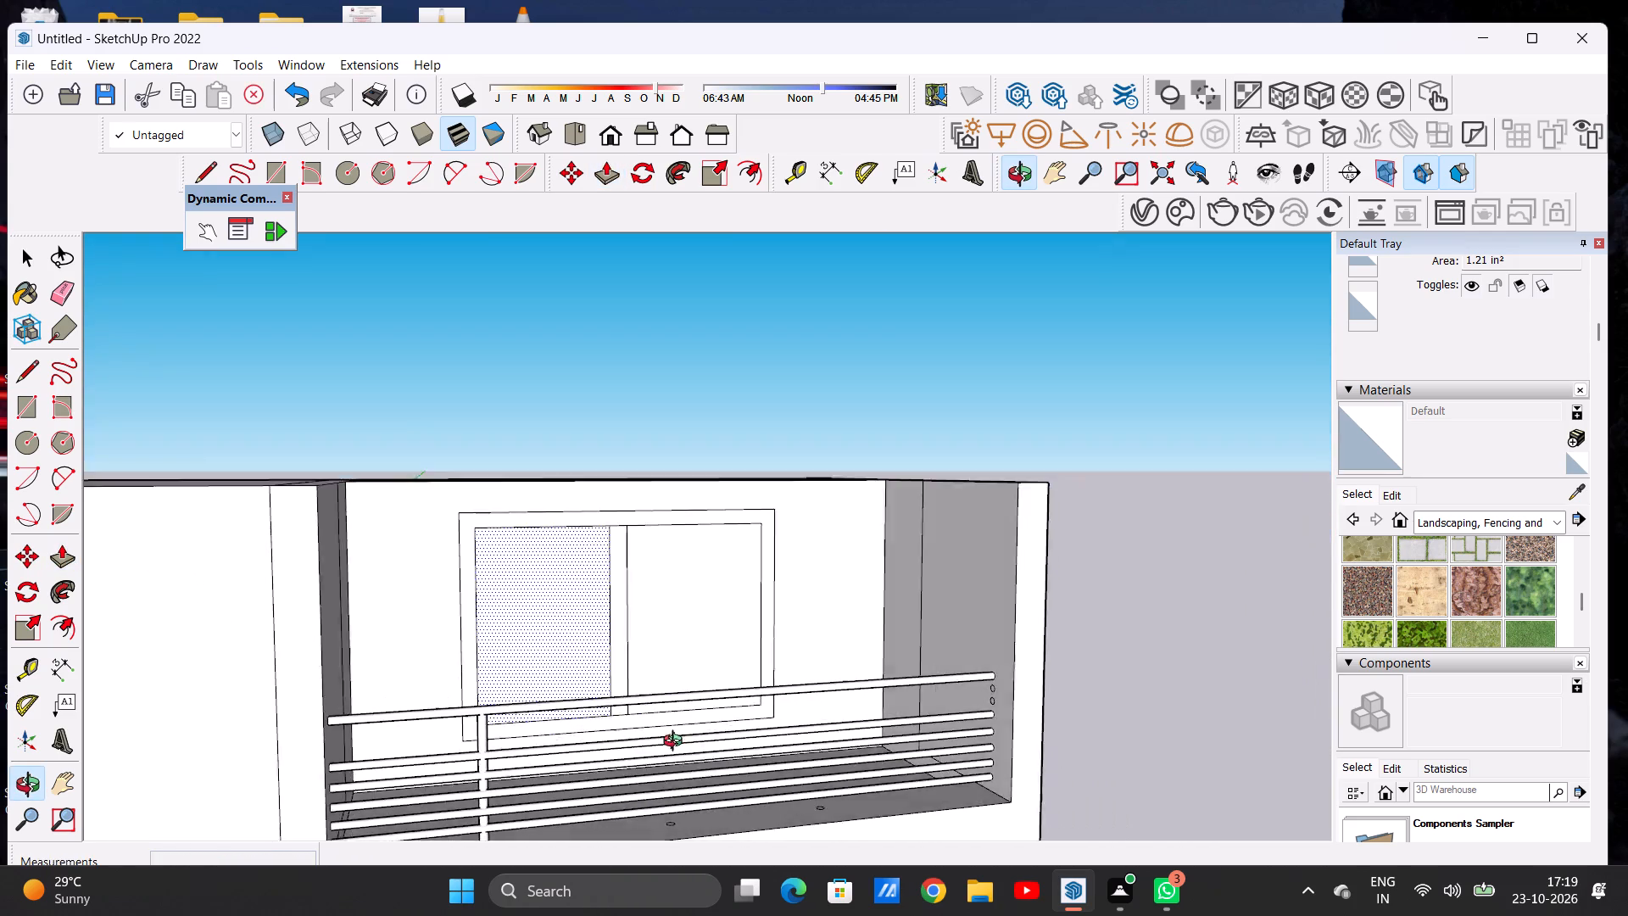
middle_click_drag(677, 743, 822, 749)
scroll(917, 661, "up", 19)
scroll(940, 690, "down", 2)
scroll(940, 690, "up", 1)
scroll(940, 690, "down", 1)
scroll(940, 690, "up", 2)
scroll(950, 689, "down", 1)
scroll(950, 689, "up", 2)
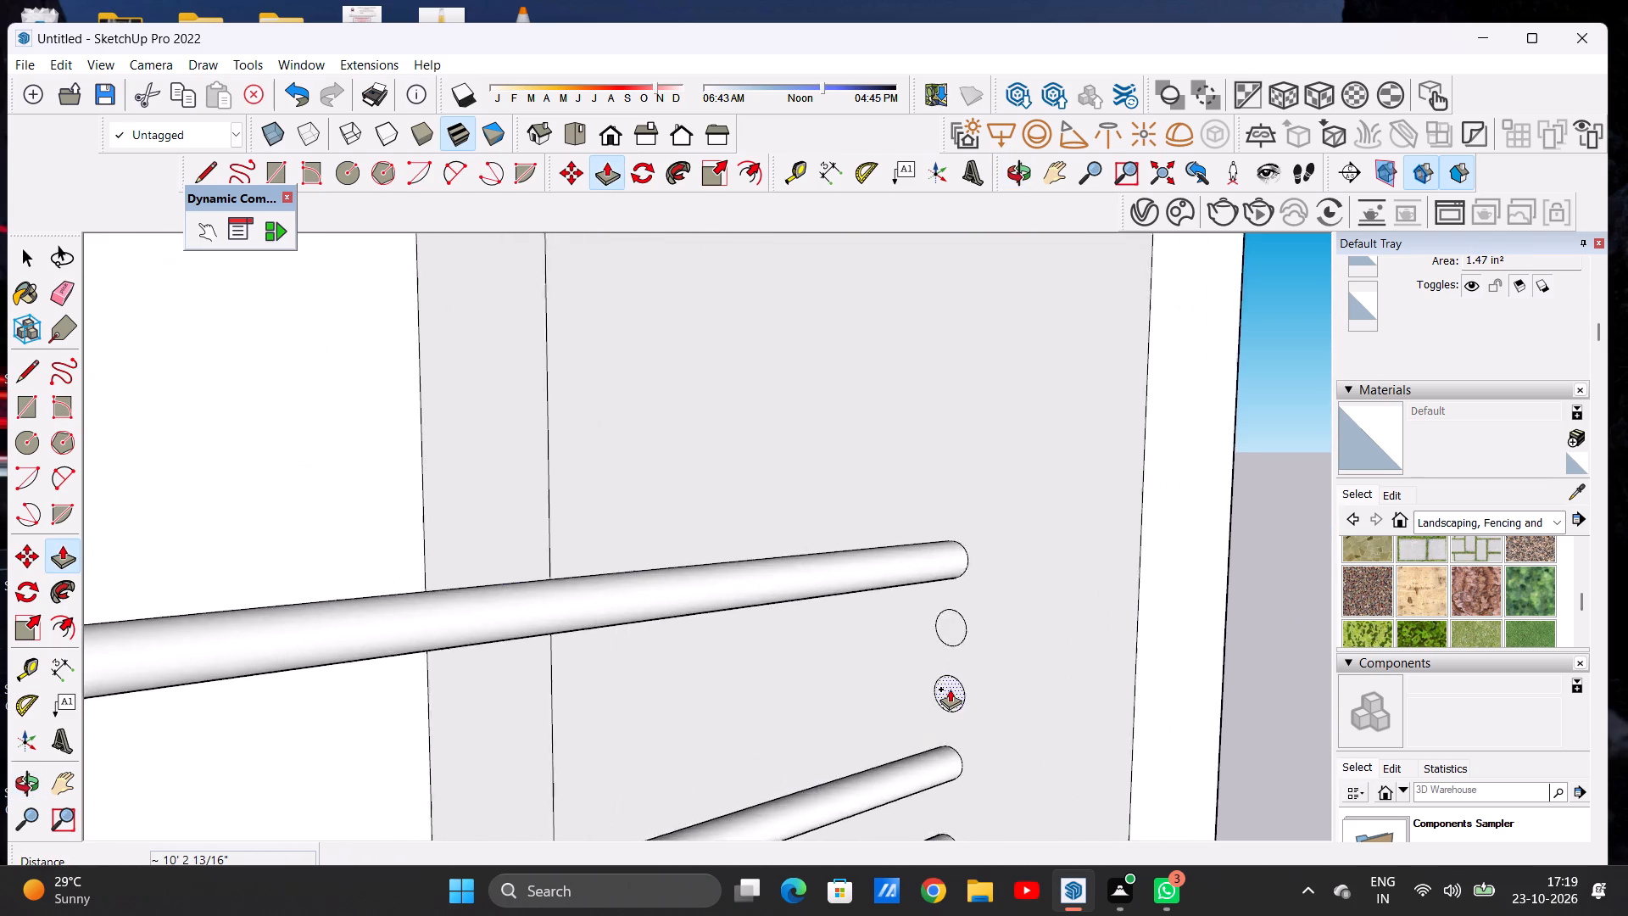
scroll(950, 689, "up", 3)
left_click(955, 684)
scroll(587, 707, "down", 20)
scroll(587, 707, "down", 3)
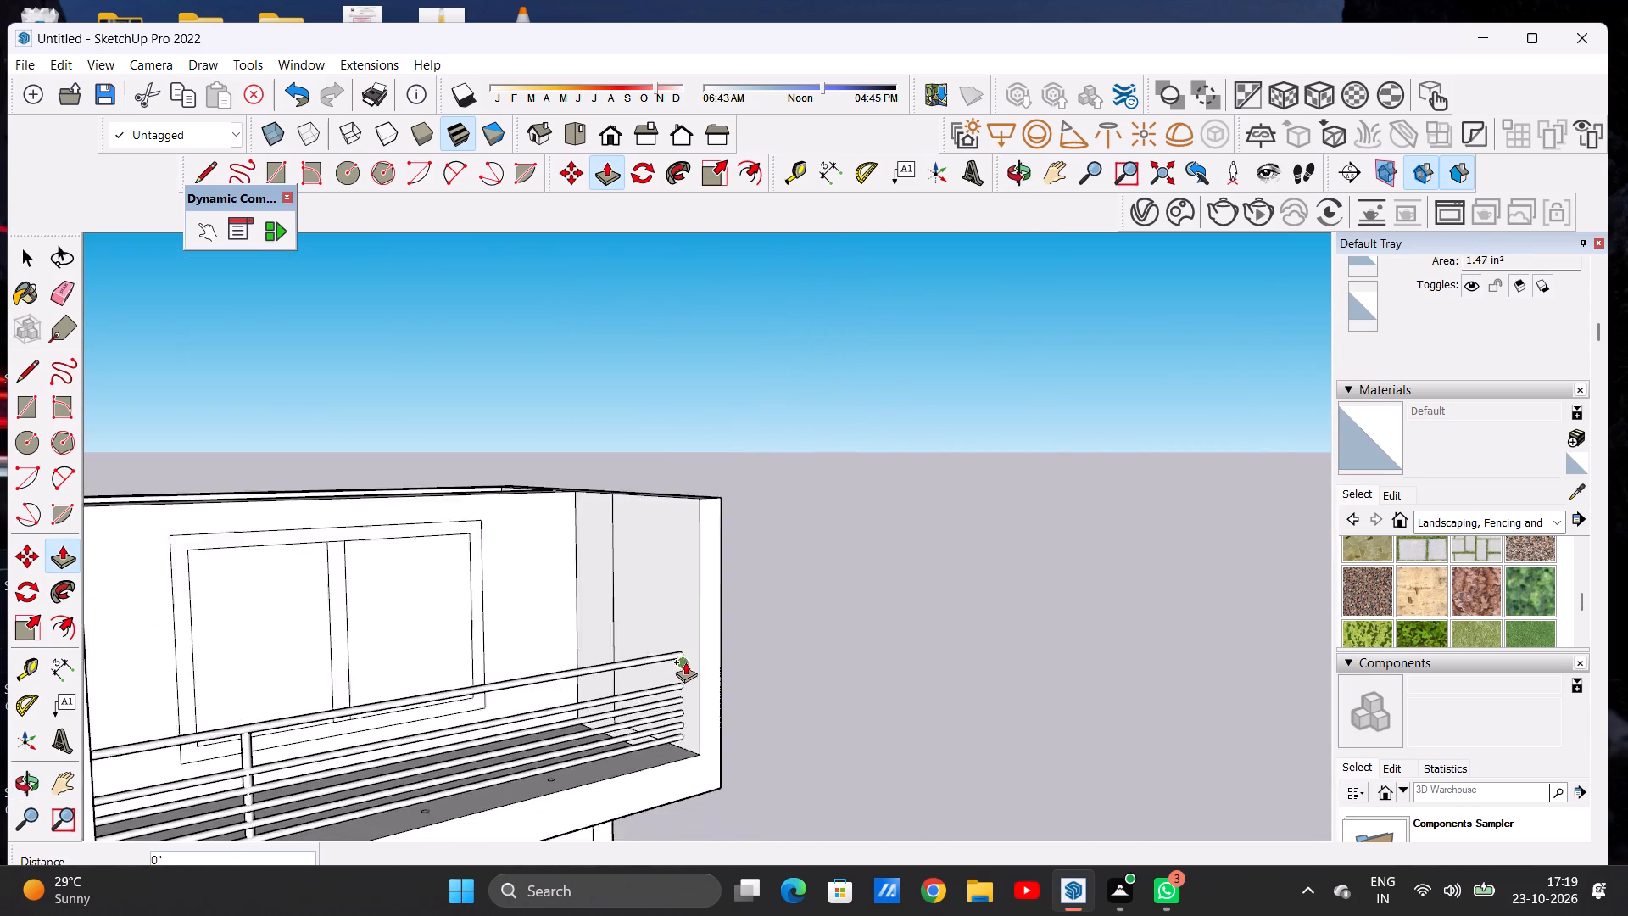
scroll(685, 662, "down", 3)
middle_click_drag(443, 703, 192, 699)
scroll(454, 683, "up", 14)
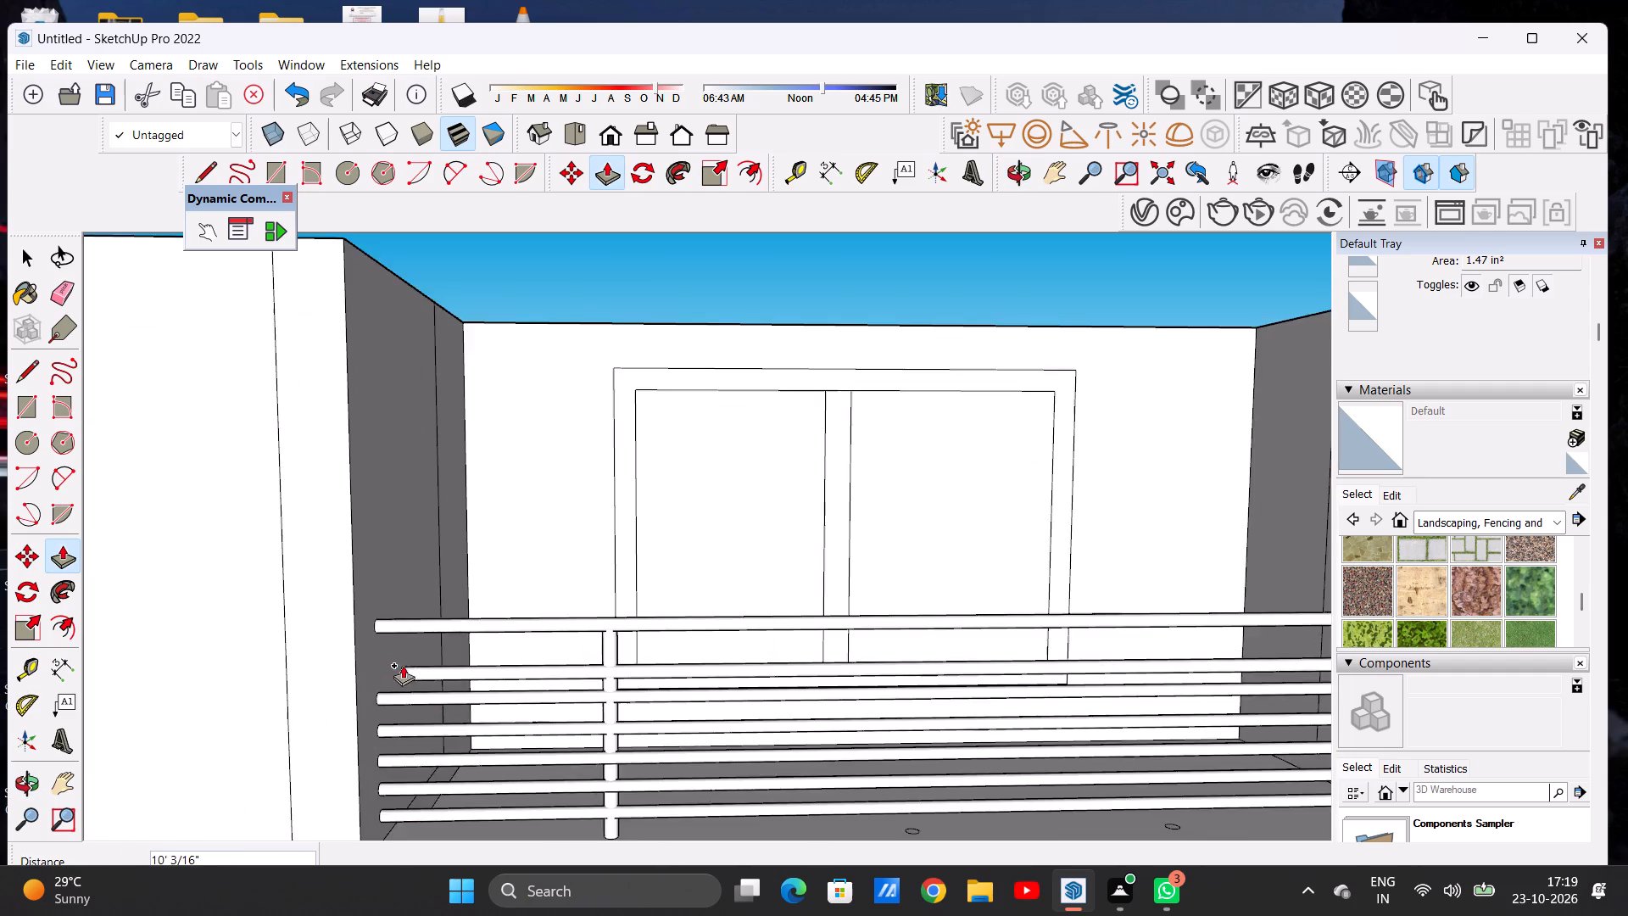
scroll(376, 659, "up", 10)
left_click(354, 651)
Extrude the last side-wall circle, just below the top rail, about 10' 2 13/16" to the opposite balcony wall.
scroll(361, 701, "down", 10)
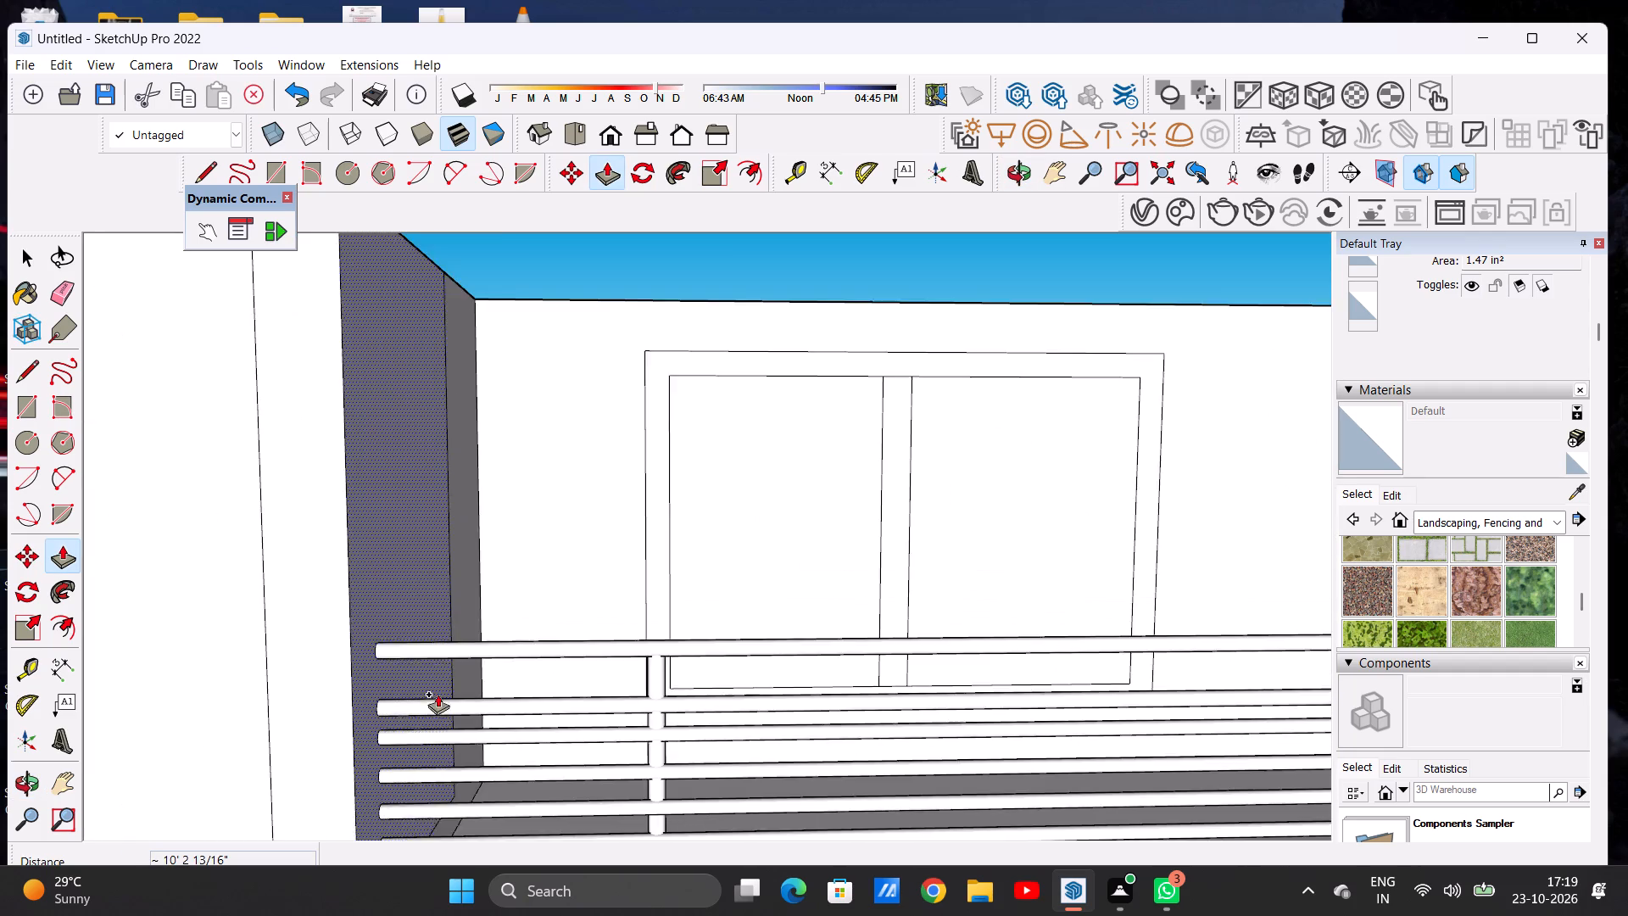
scroll(438, 694, "down", 15)
middle_click_drag(688, 735, 923, 735)
scroll(833, 684, "up", 4)
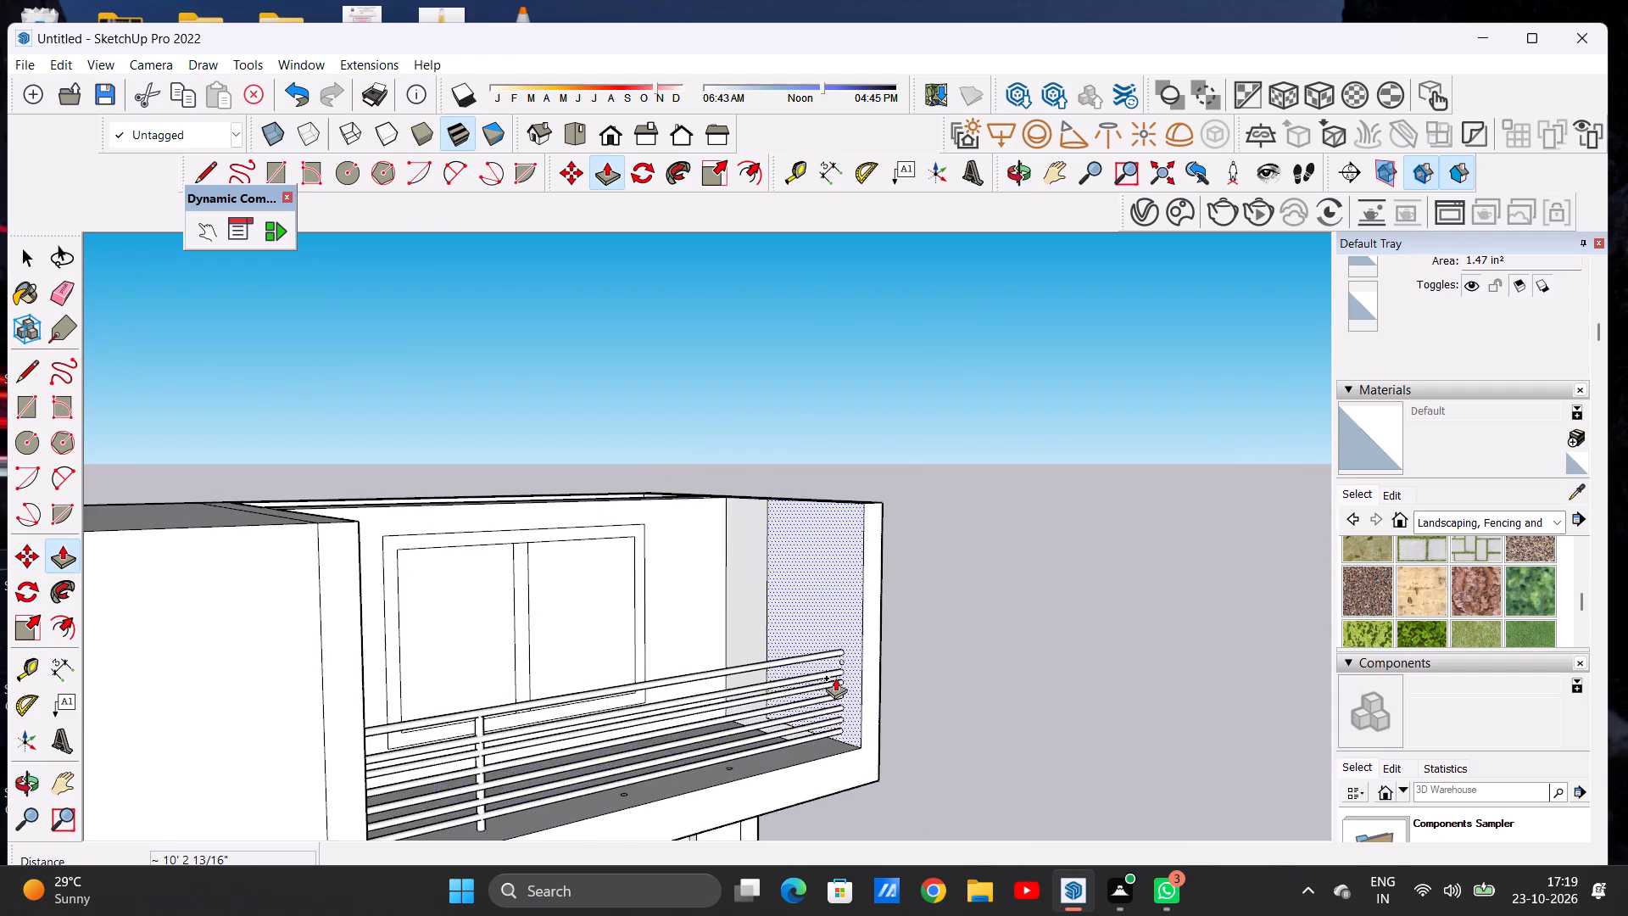
scroll(835, 678, "up", 17)
left_click(845, 650)
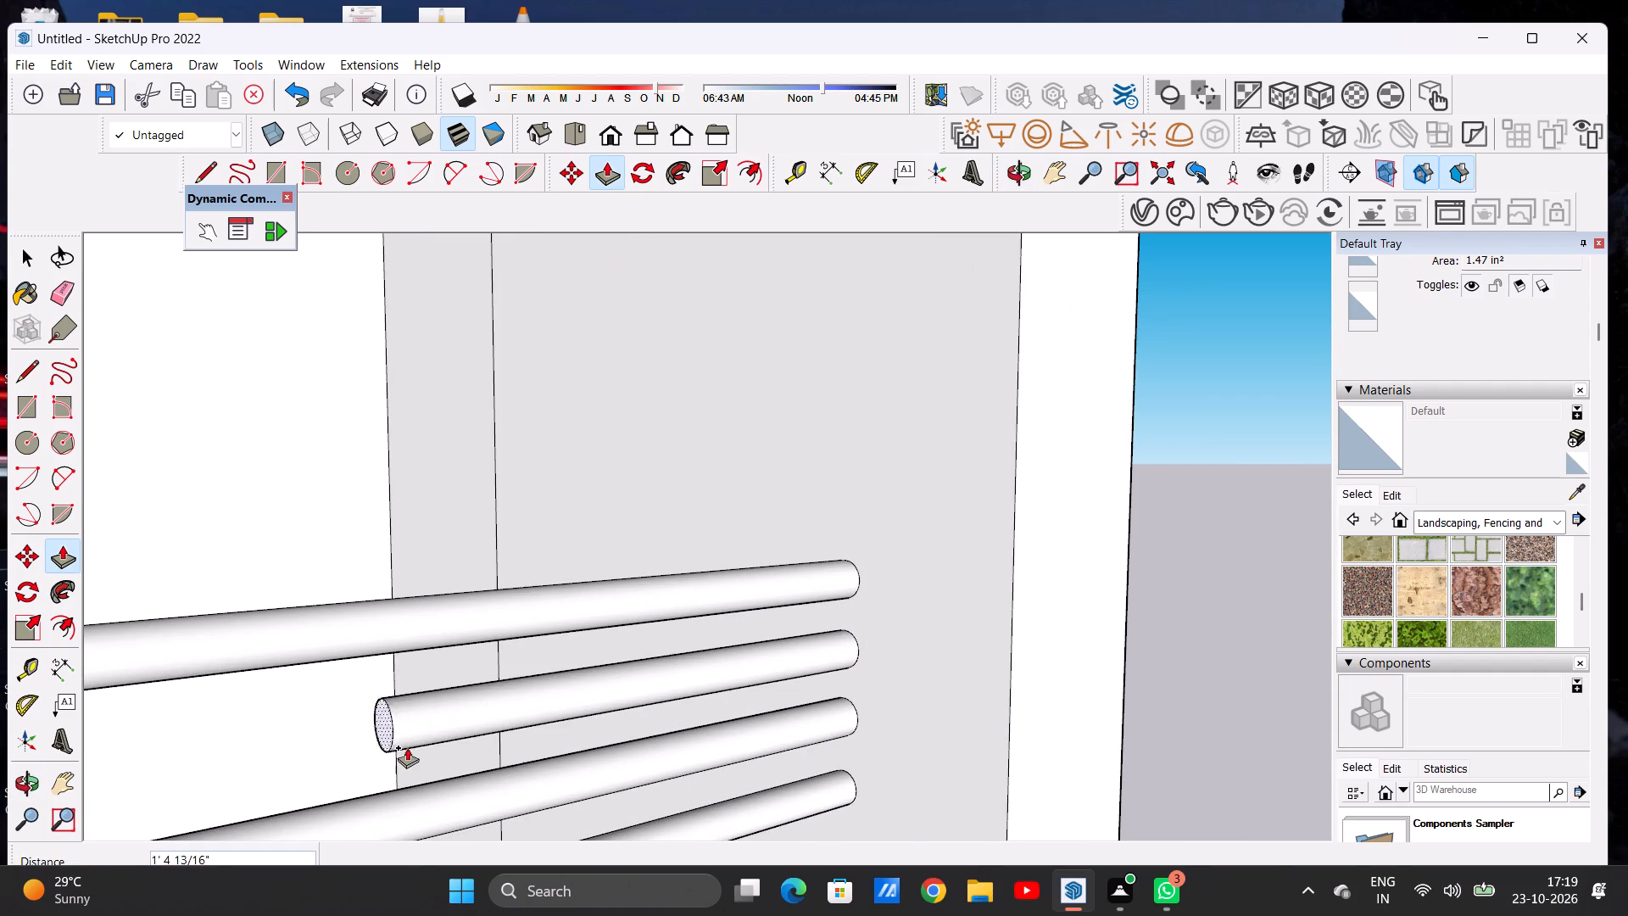
scroll(502, 713, "down", 9)
scroll(653, 651, "down", 16)
scroll(679, 623, "up", 1)
middle_click_drag(264, 714, 216, 707)
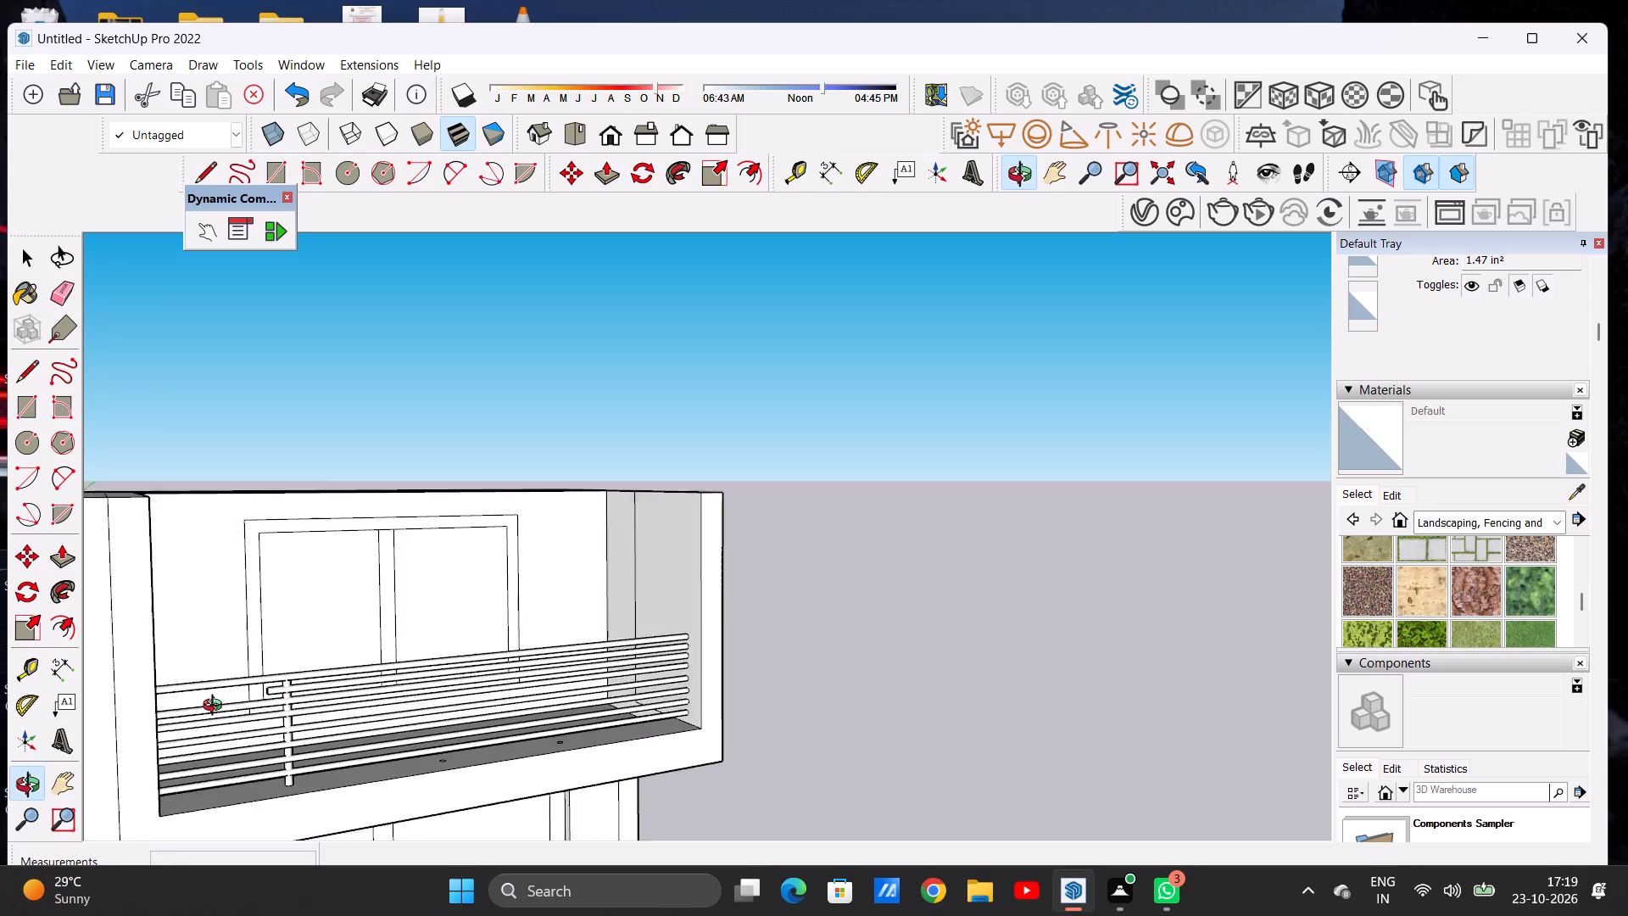
middle_click_drag(216, 707, 133, 703)
scroll(270, 662, "up", 20)
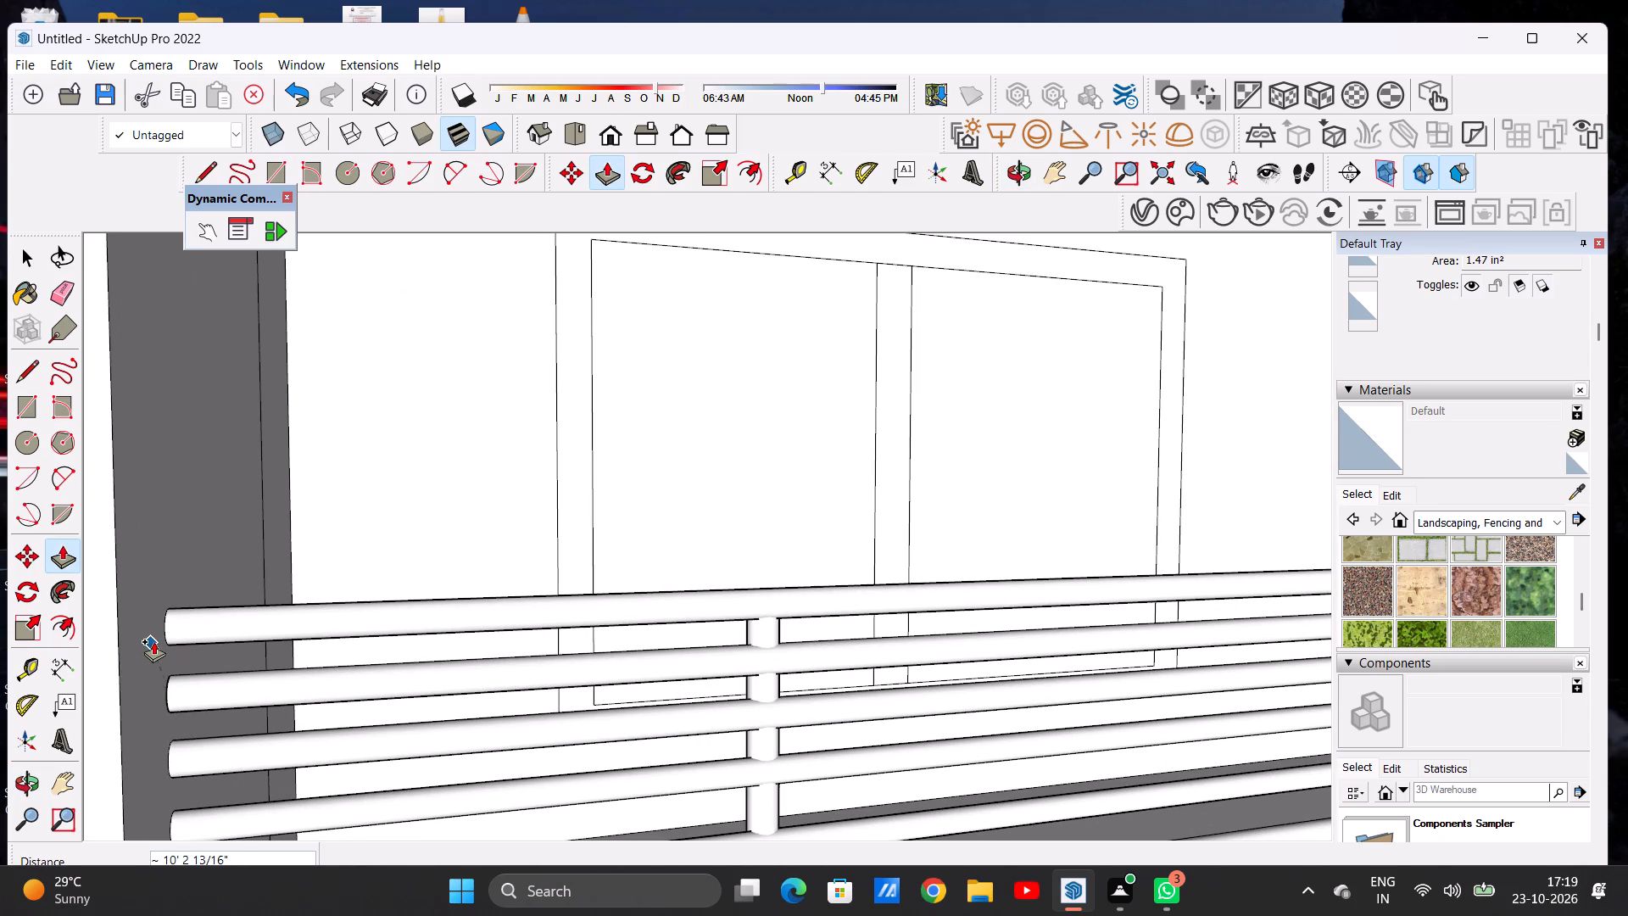
left_click(153, 641)
Extrude the middle post's circle on the balcony floor up about 1' 10 7/8" to the top rail.
scroll(157, 701, "down", 19)
middle_click_drag(462, 726, 442, 754)
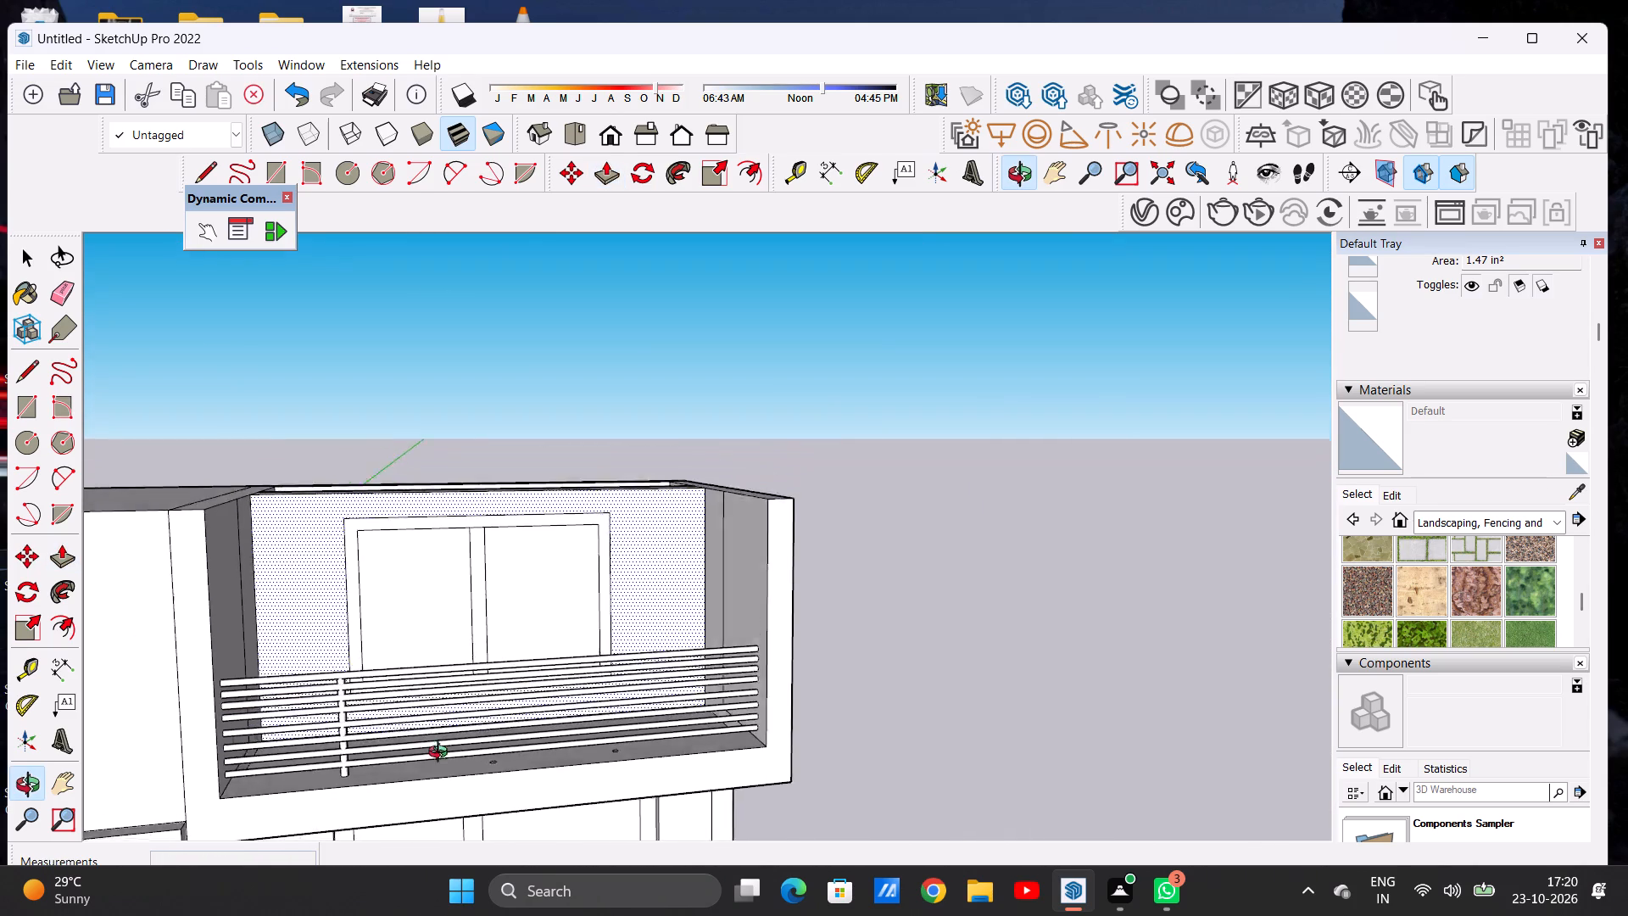
middle_click_drag(442, 754, 373, 820)
scroll(517, 710, "up", 5)
scroll(530, 707, "down", 1)
scroll(530, 707, "up", 18)
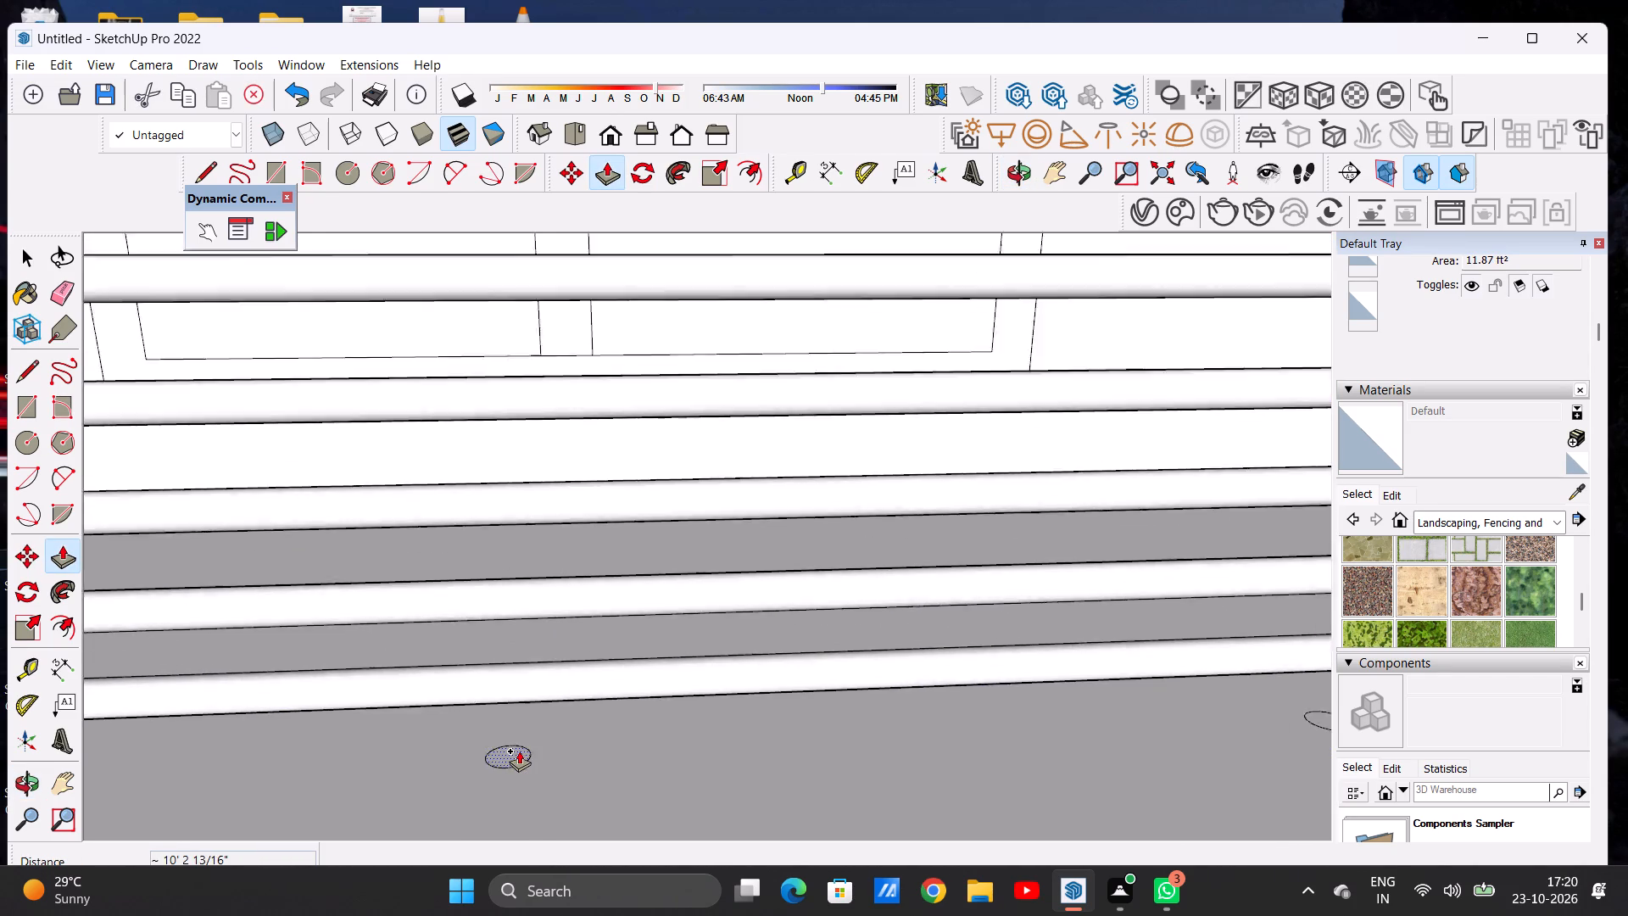
scroll(519, 751, "up", 3)
scroll(518, 751, "down", 1)
left_click(509, 751)
scroll(527, 623, "down", 9)
scroll(531, 651, "up", 1)
scroll(531, 651, "down", 4)
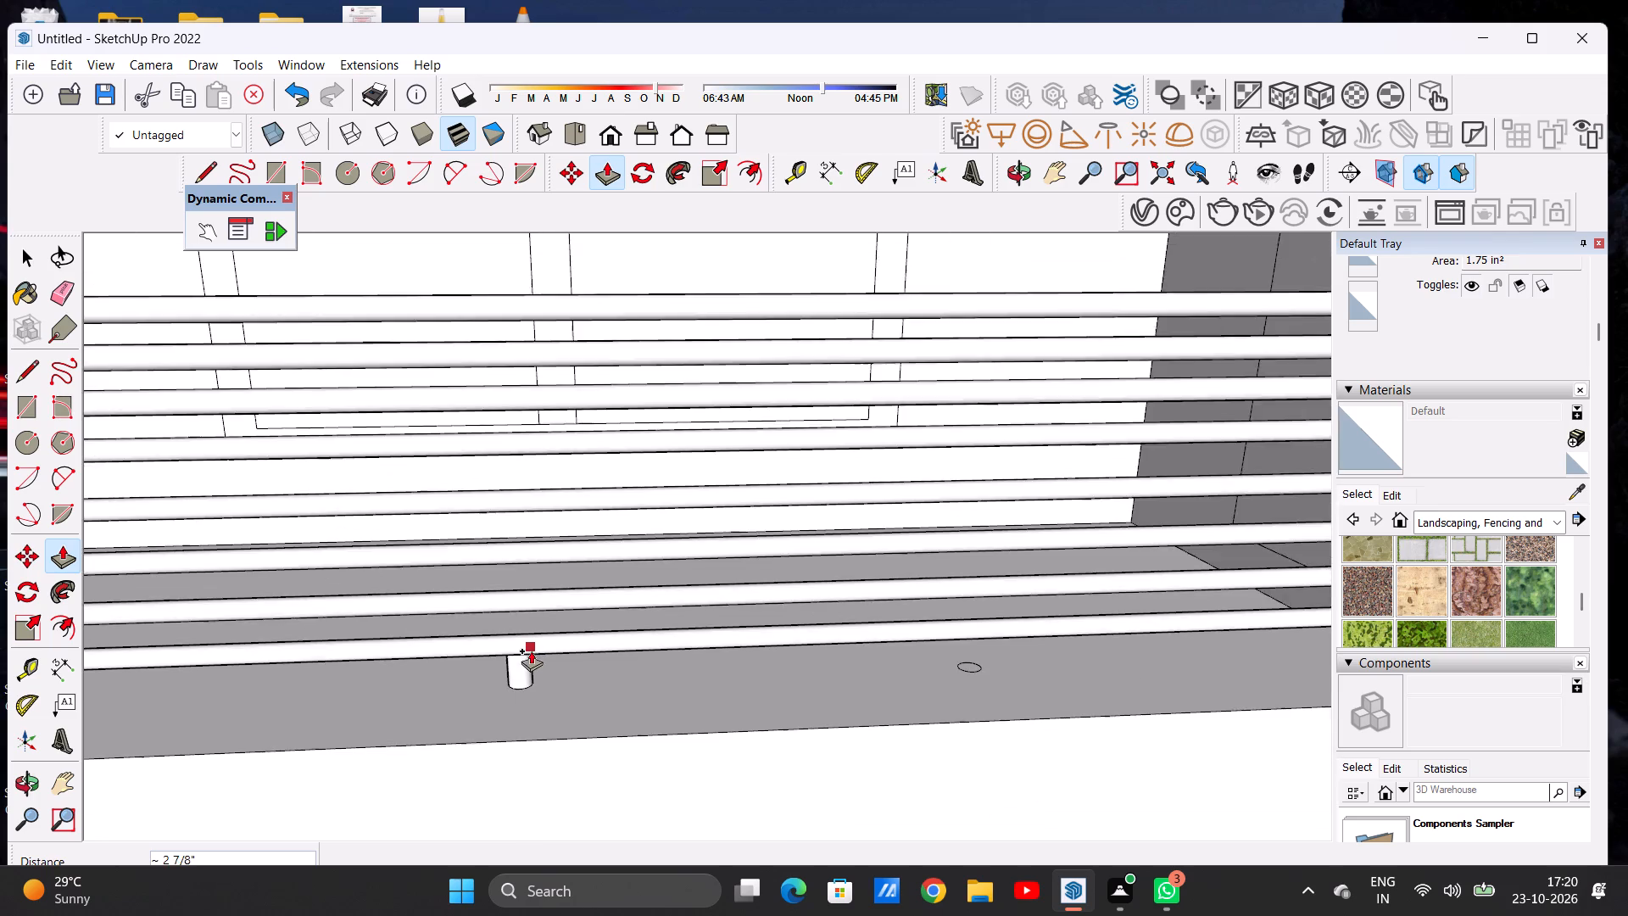
scroll(531, 651, "down", 4)
scroll(523, 466, "up", 6)
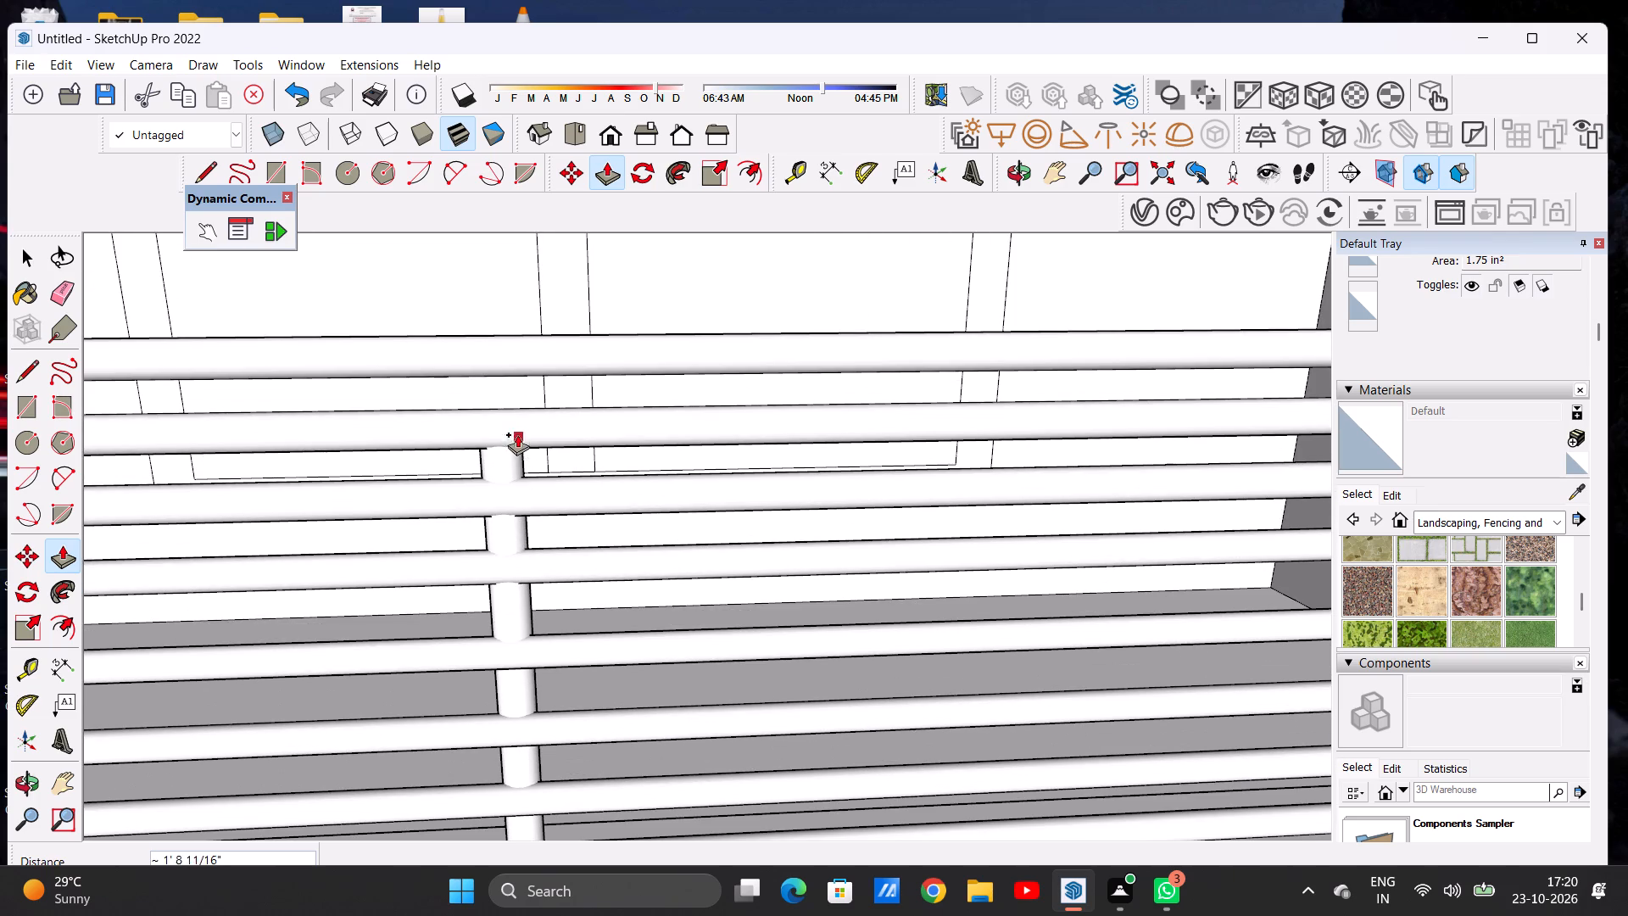
scroll(505, 388, "up", 5)
left_click(509, 360)
Extrude the last remaining floor circle upward through the horizontal rails to the top rail as the third railing post.
scroll(477, 507, "down", 5)
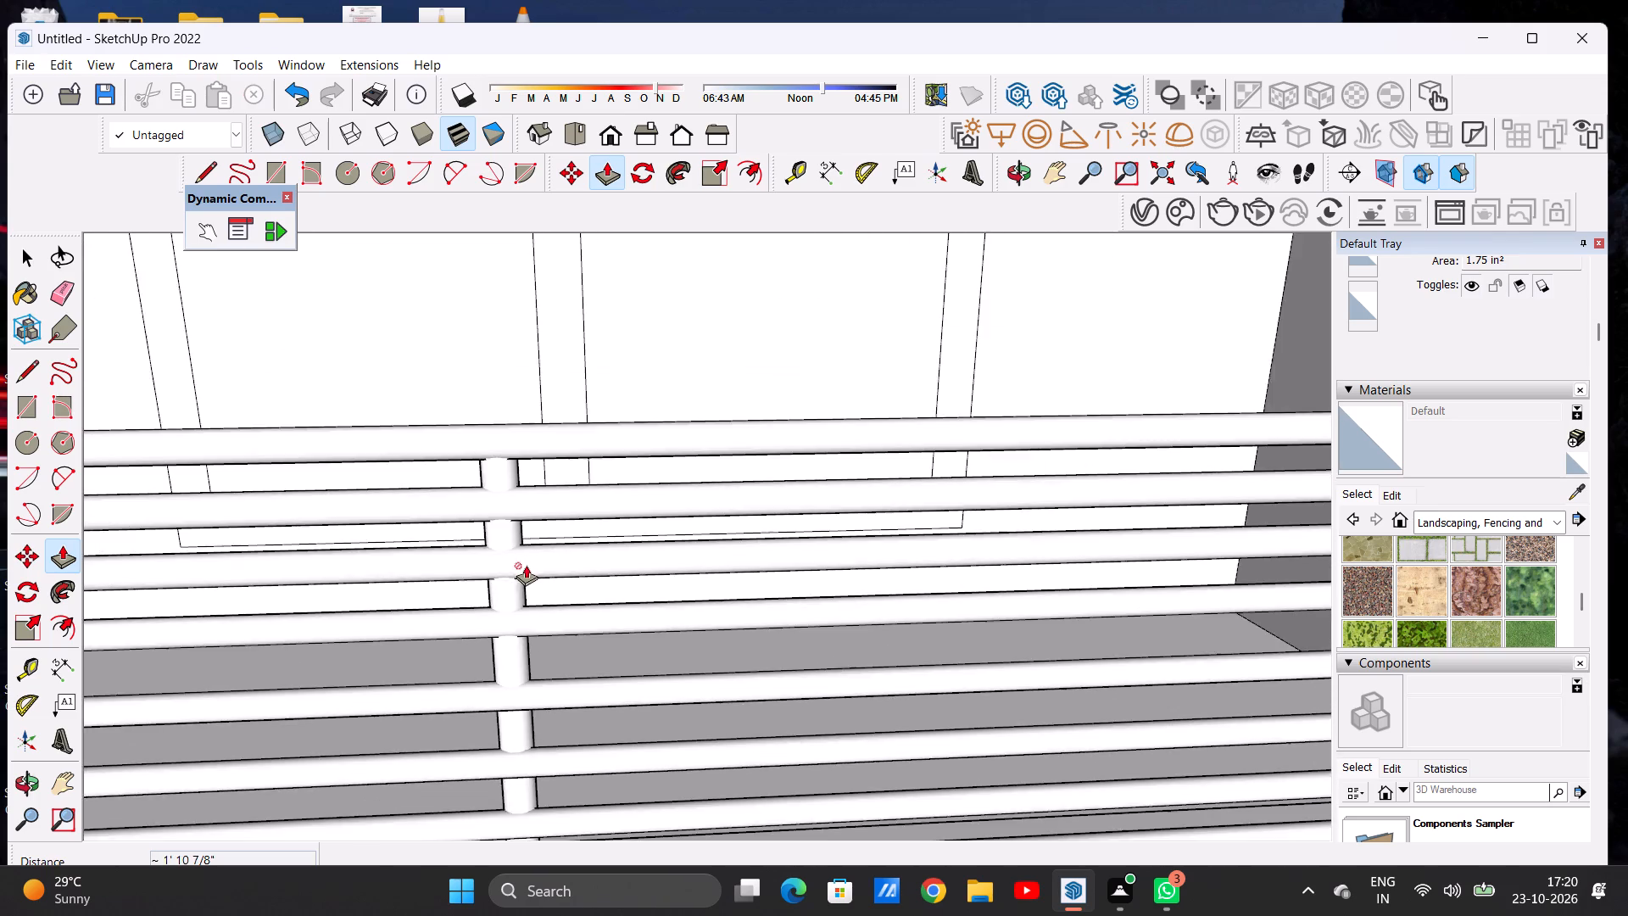
scroll(526, 565, "down", 17)
scroll(642, 674, "up", 5)
scroll(642, 674, "down", 1)
scroll(642, 677, "up", 13)
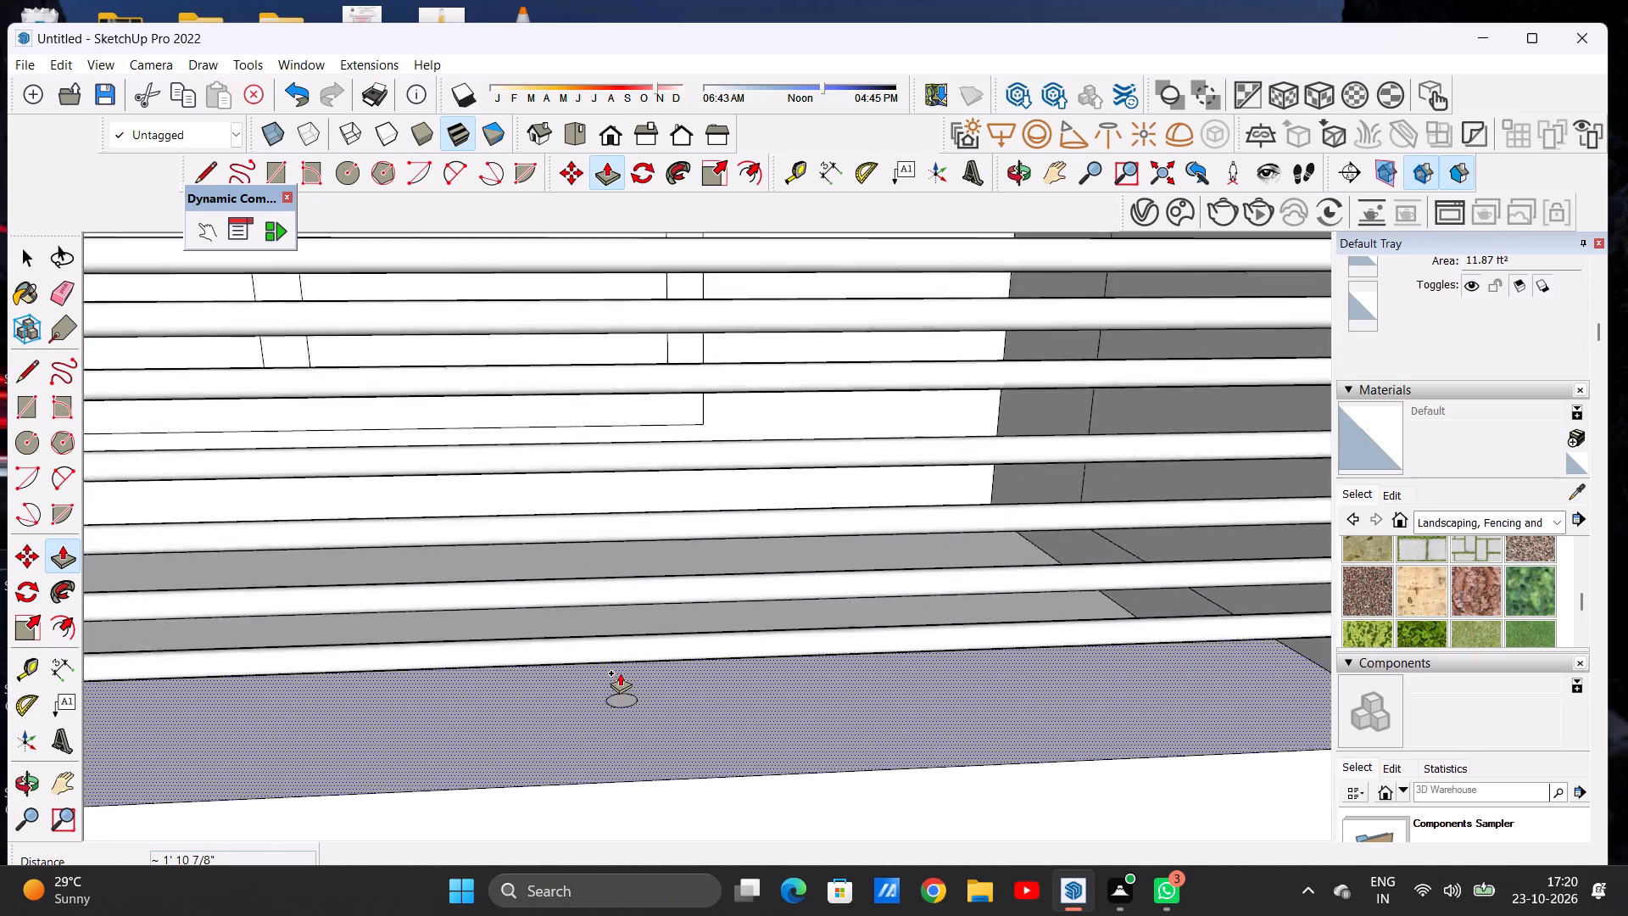
scroll(620, 673, "up", 8)
left_click(622, 759)
scroll(625, 519, "down", 11)
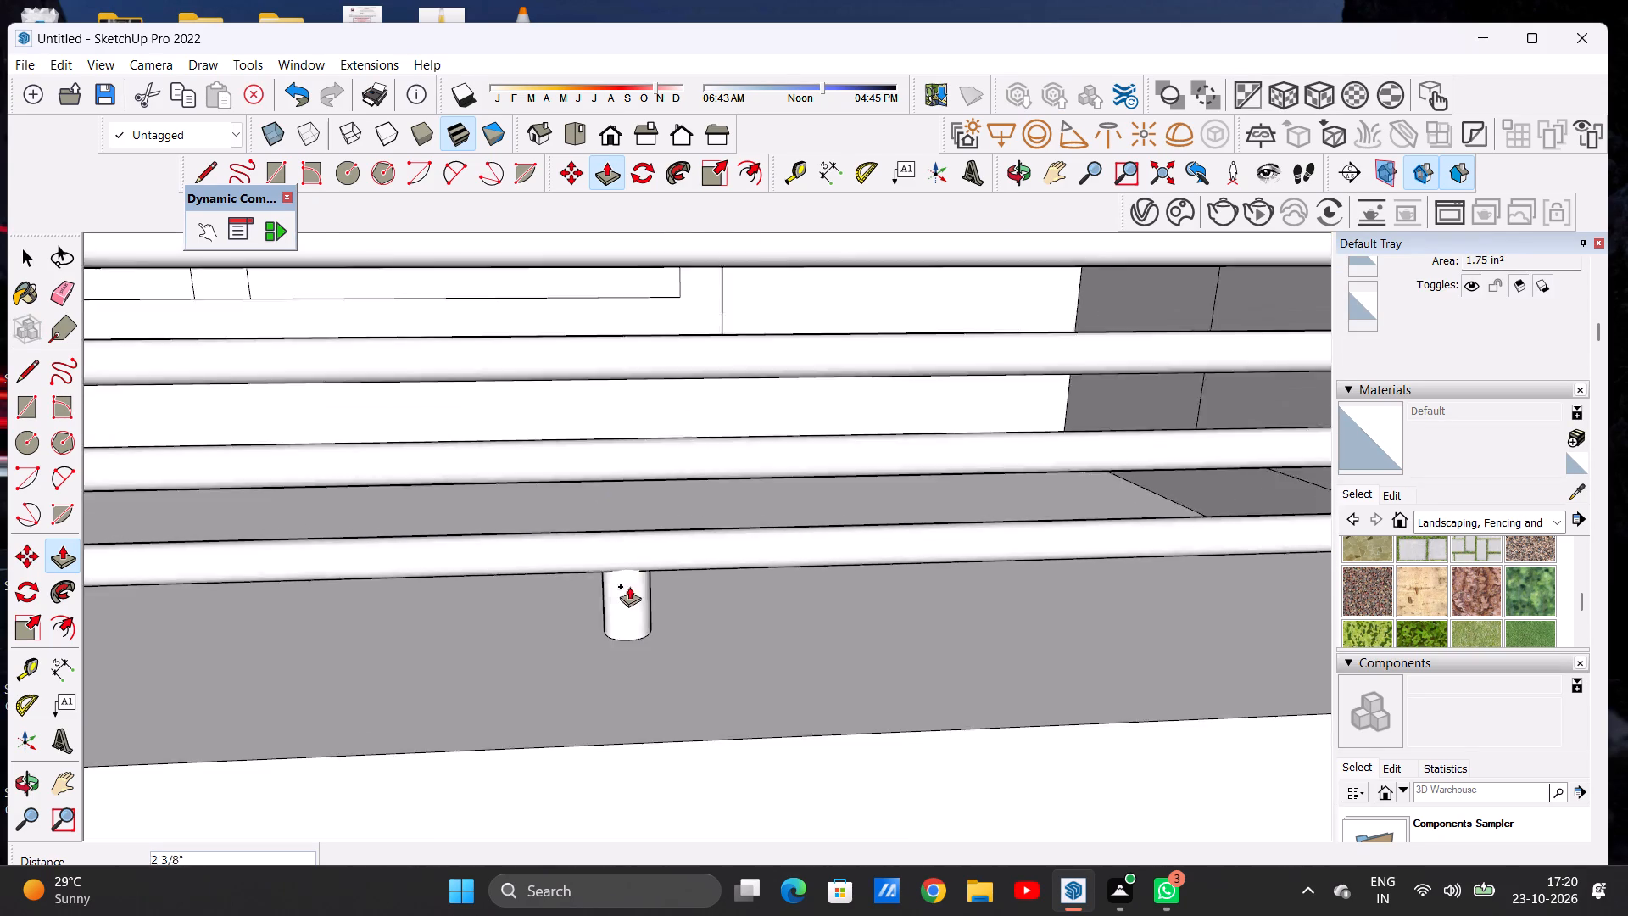
scroll(629, 586, "down", 20)
scroll(629, 477, "up", 4)
scroll(627, 477, "down", 1)
scroll(627, 477, "up", 1)
scroll(627, 477, "down", 1)
scroll(634, 458, "up", 5)
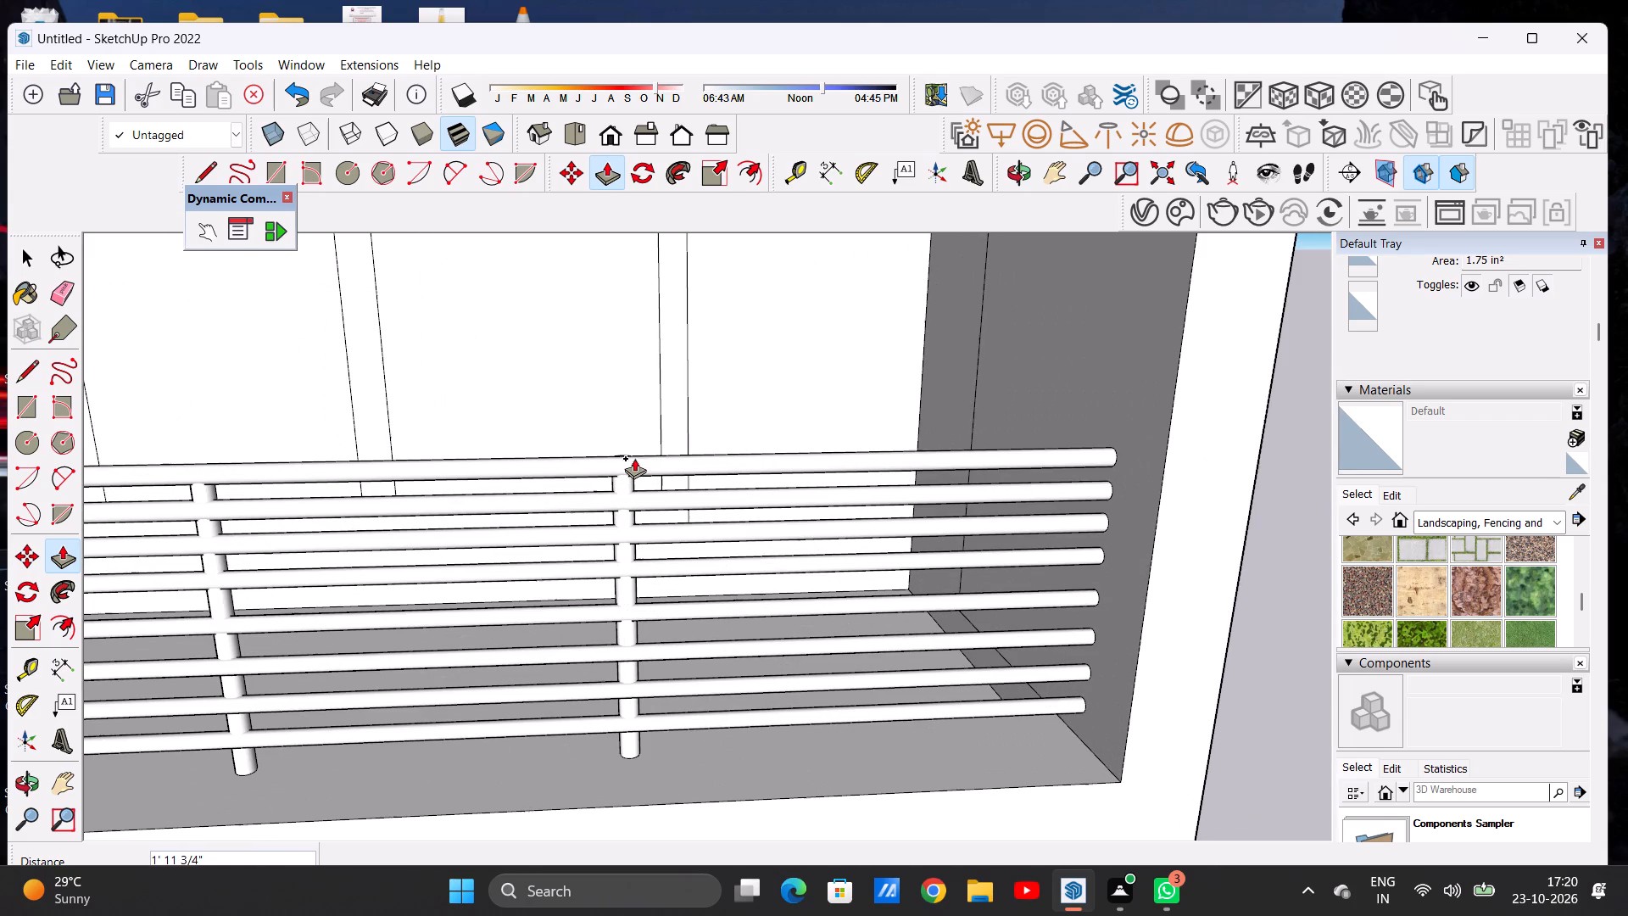
left_click(627, 472)
key("space")
Examine the balcony railing from above, inside and in front, and review the whole villa elevation.
scroll(679, 570, "down", 2)
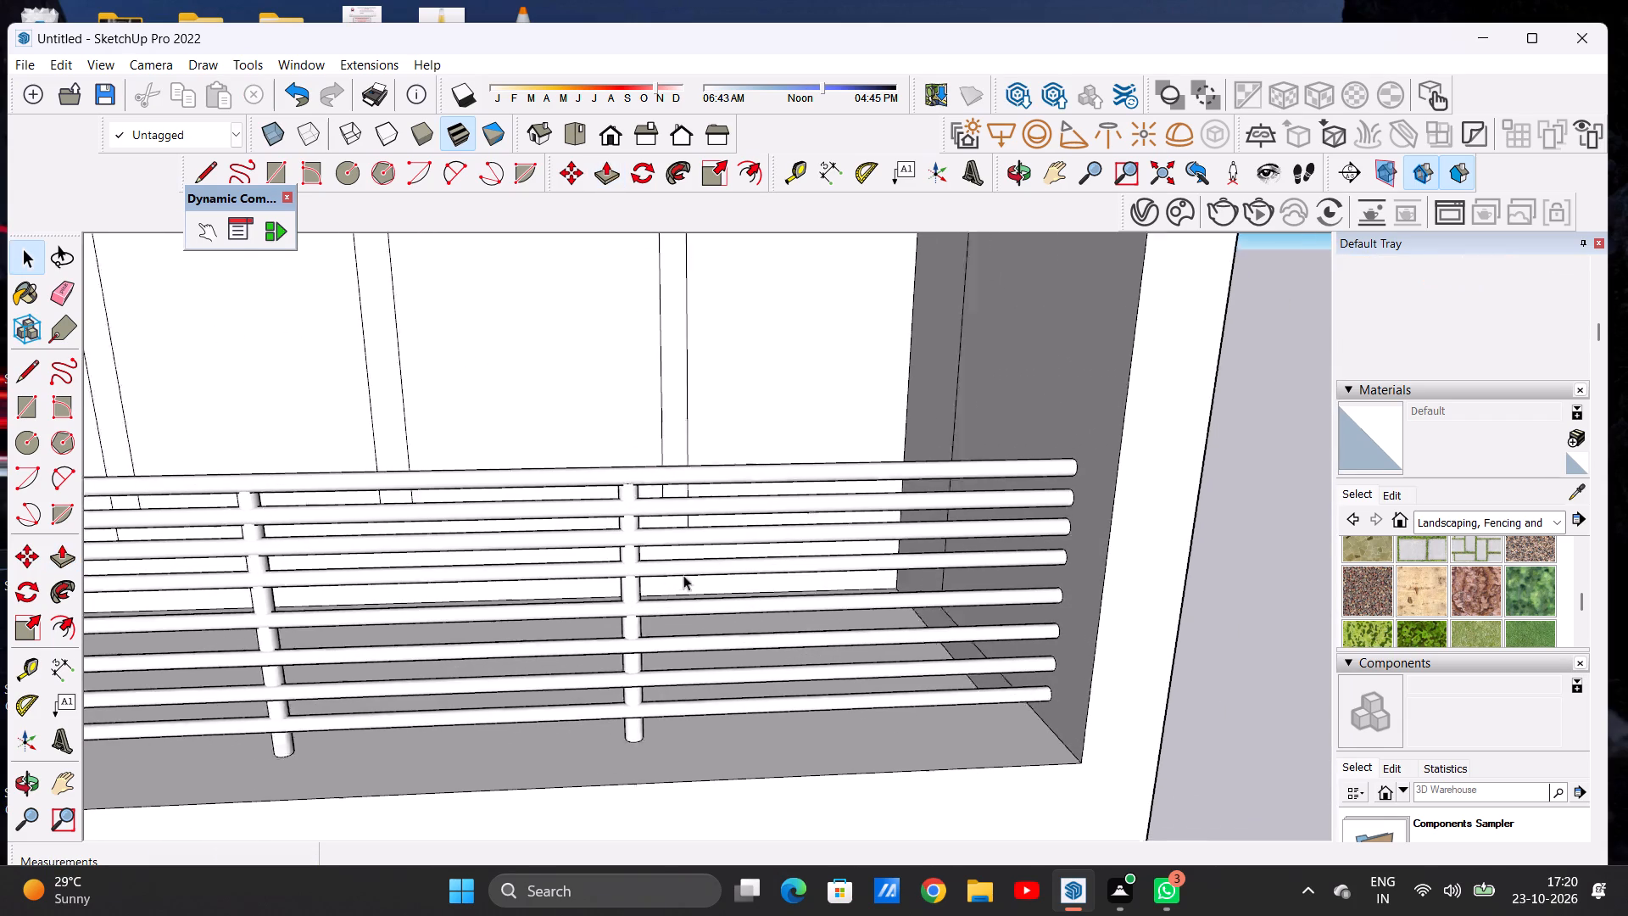
scroll(683, 575, "down", 10)
middle_click_drag(701, 542, 165, 662)
scroll(741, 368, "up", 4)
scroll(741, 368, "down", 1)
middle_click_drag(739, 456, 517, 511)
scroll(593, 517, "up", 16)
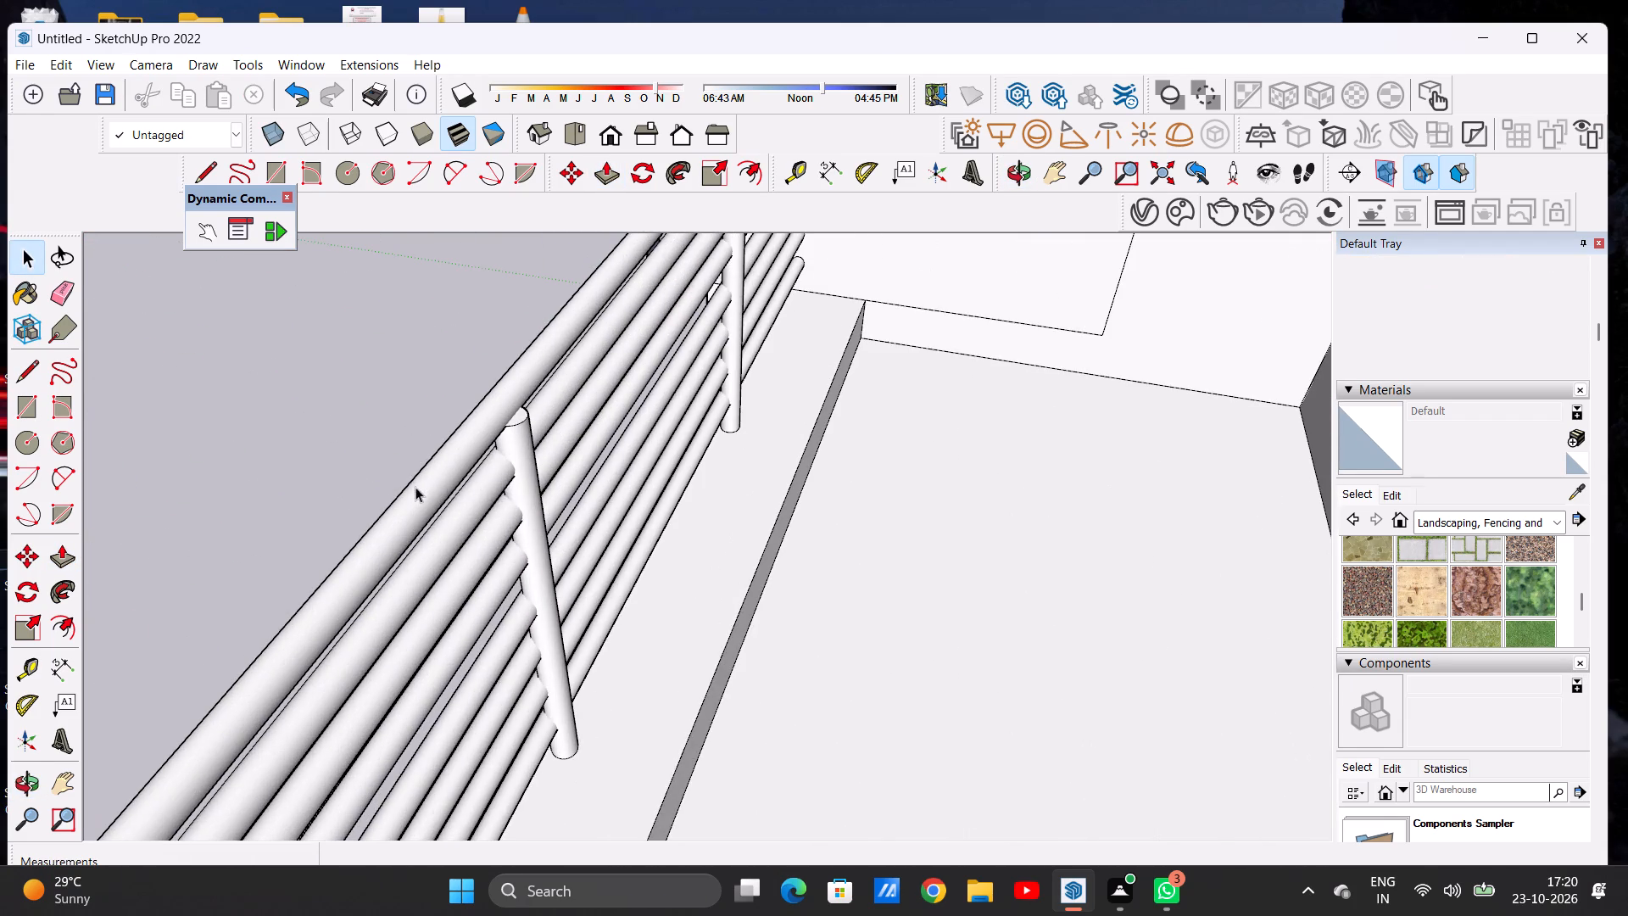
middle_click_drag(429, 496, 1007, 408)
scroll(640, 539, "down", 3)
scroll(638, 541, "up", 1)
scroll(638, 541, "down", 15)
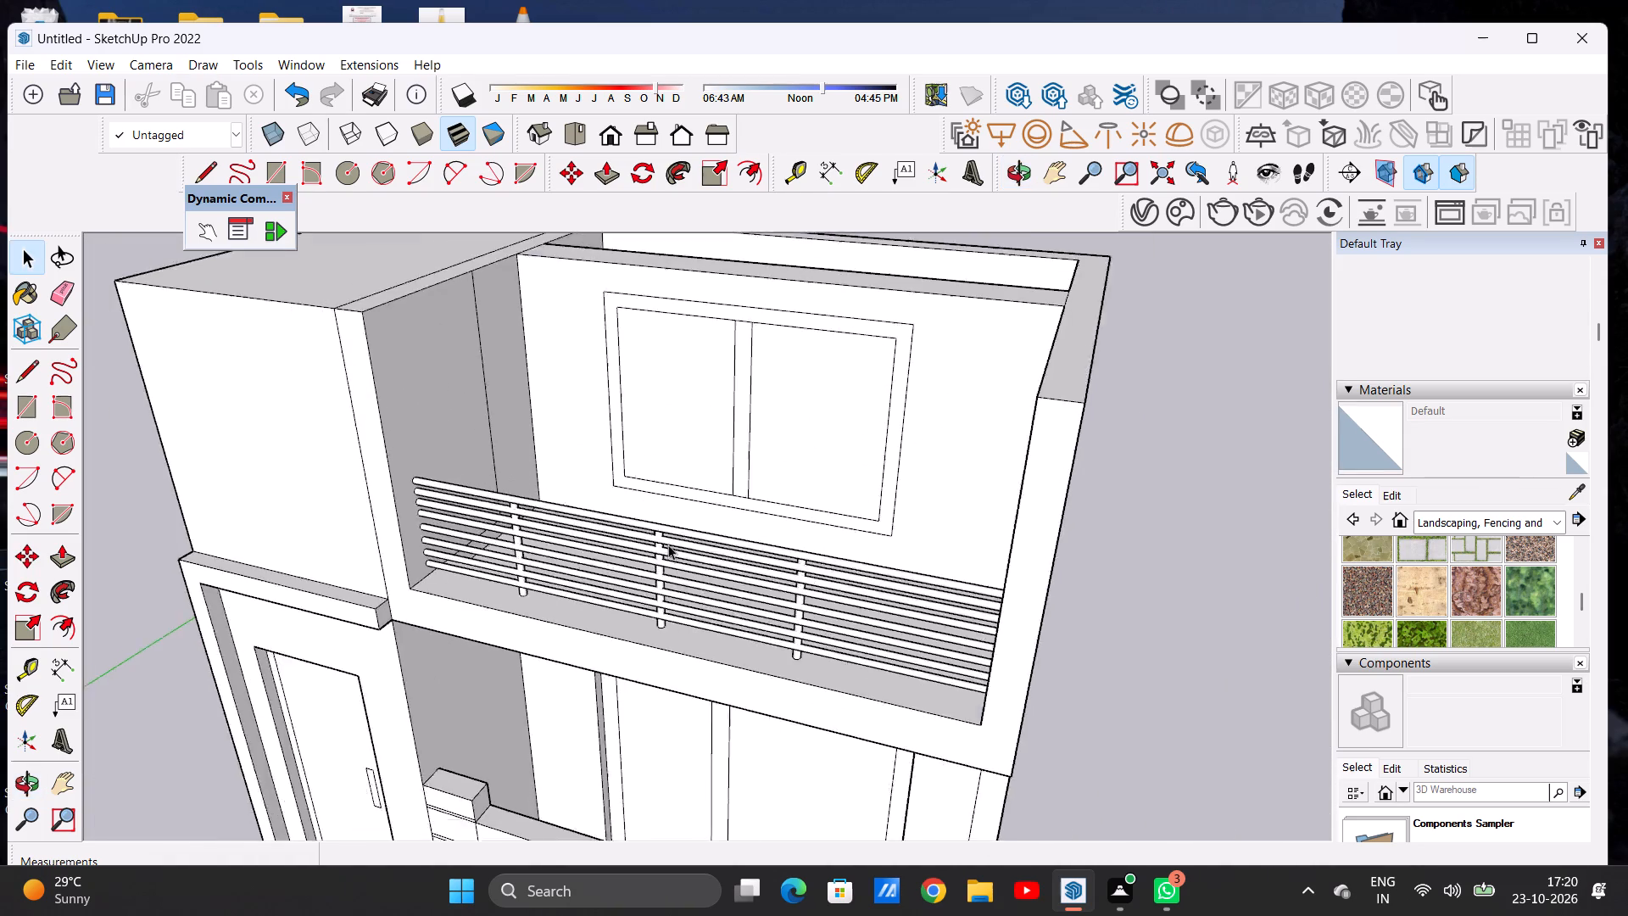
scroll(668, 545, "down", 10)
middle_click_drag(644, 570, 780, 411)
scroll(665, 539, "up", 6)
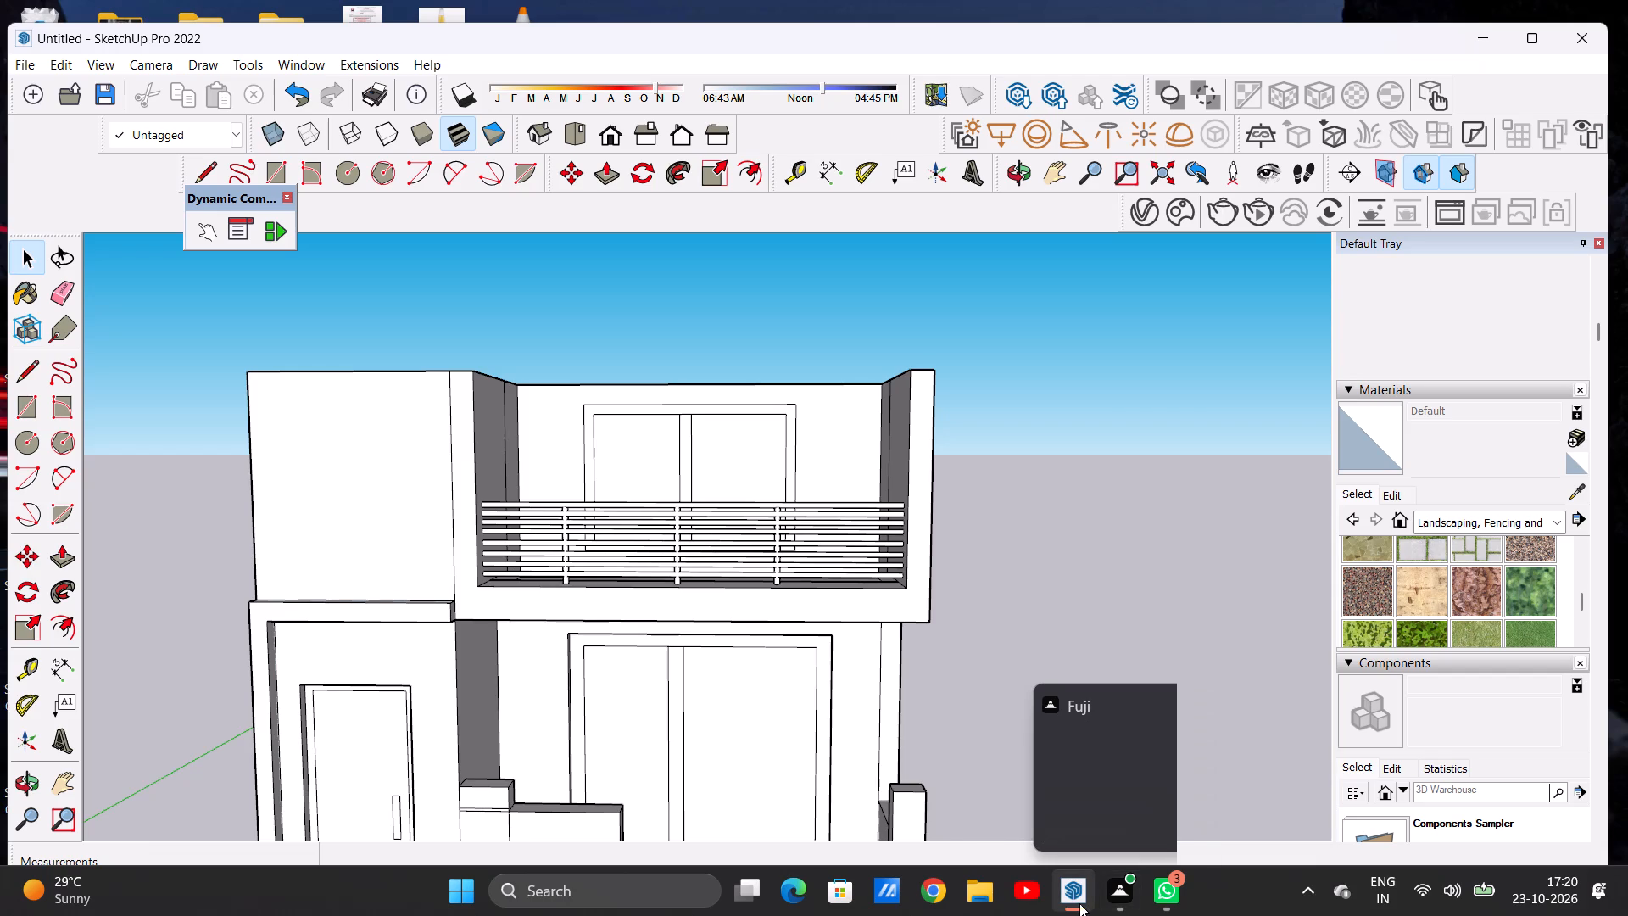
left_click(1074, 804)
scroll(732, 712, "down", 16)
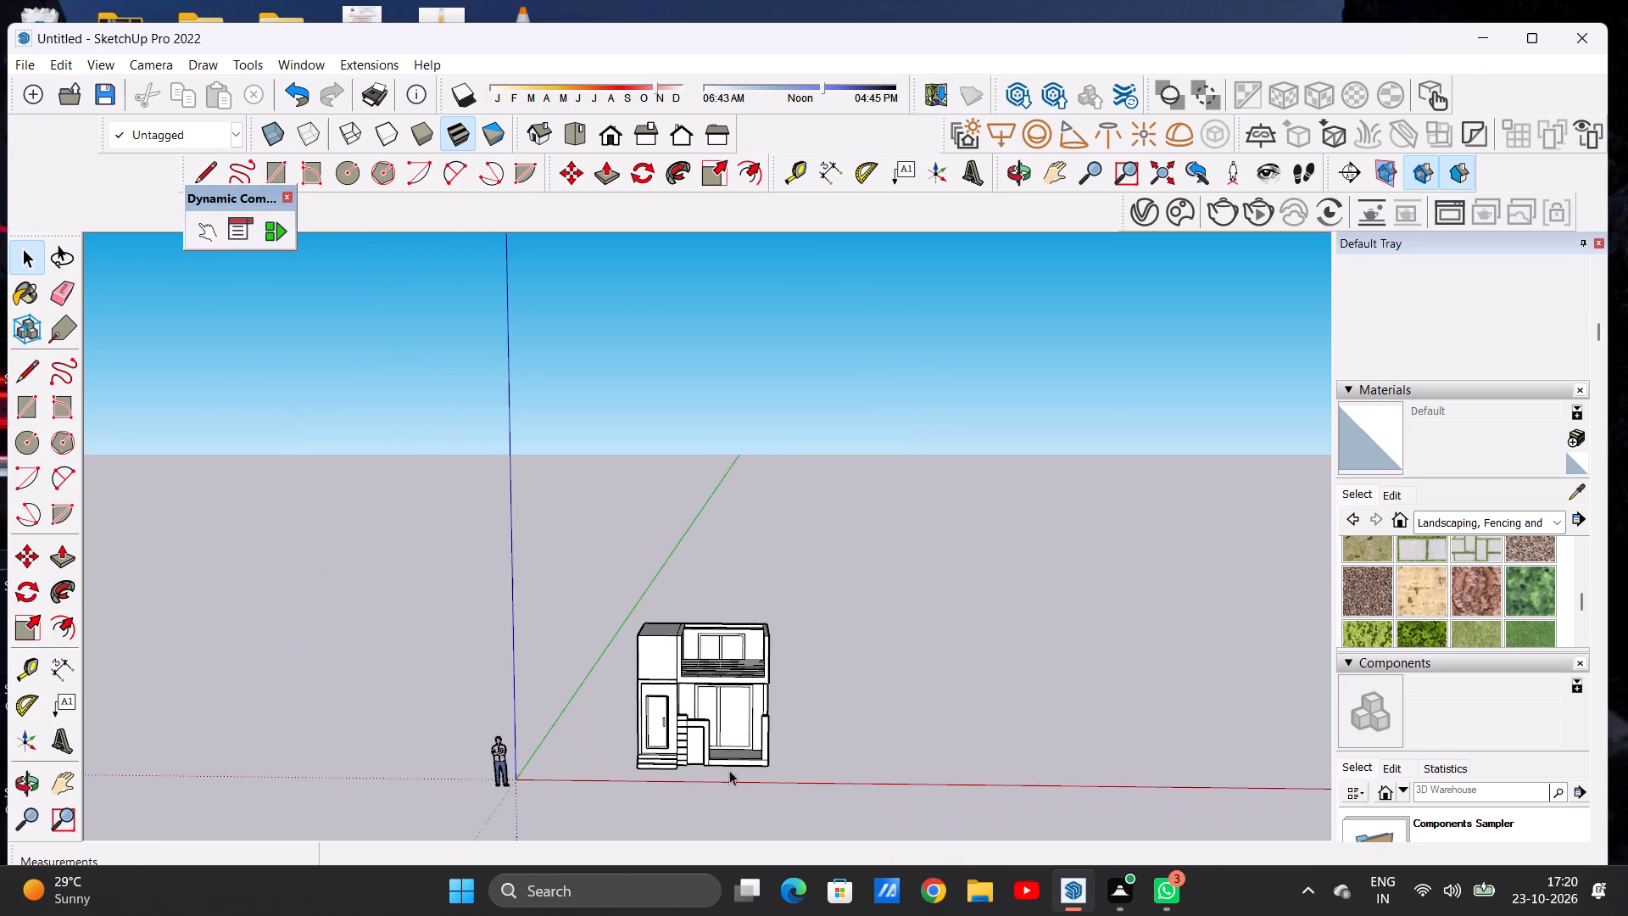
scroll(727, 768, "up", 9)
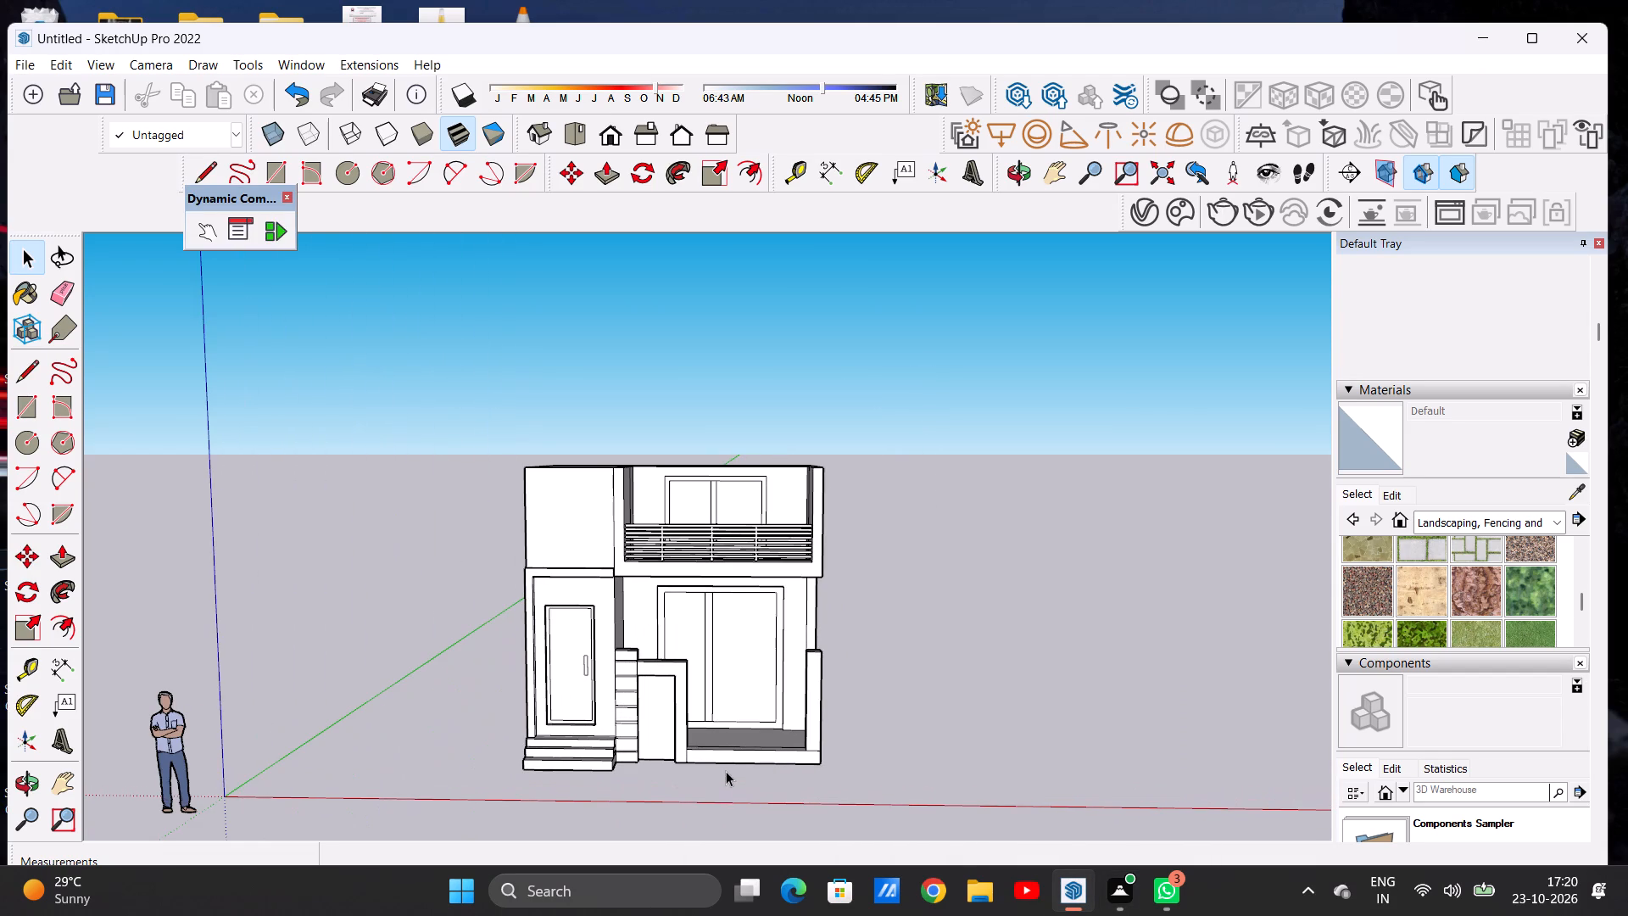
scroll(740, 472, "up", 1)
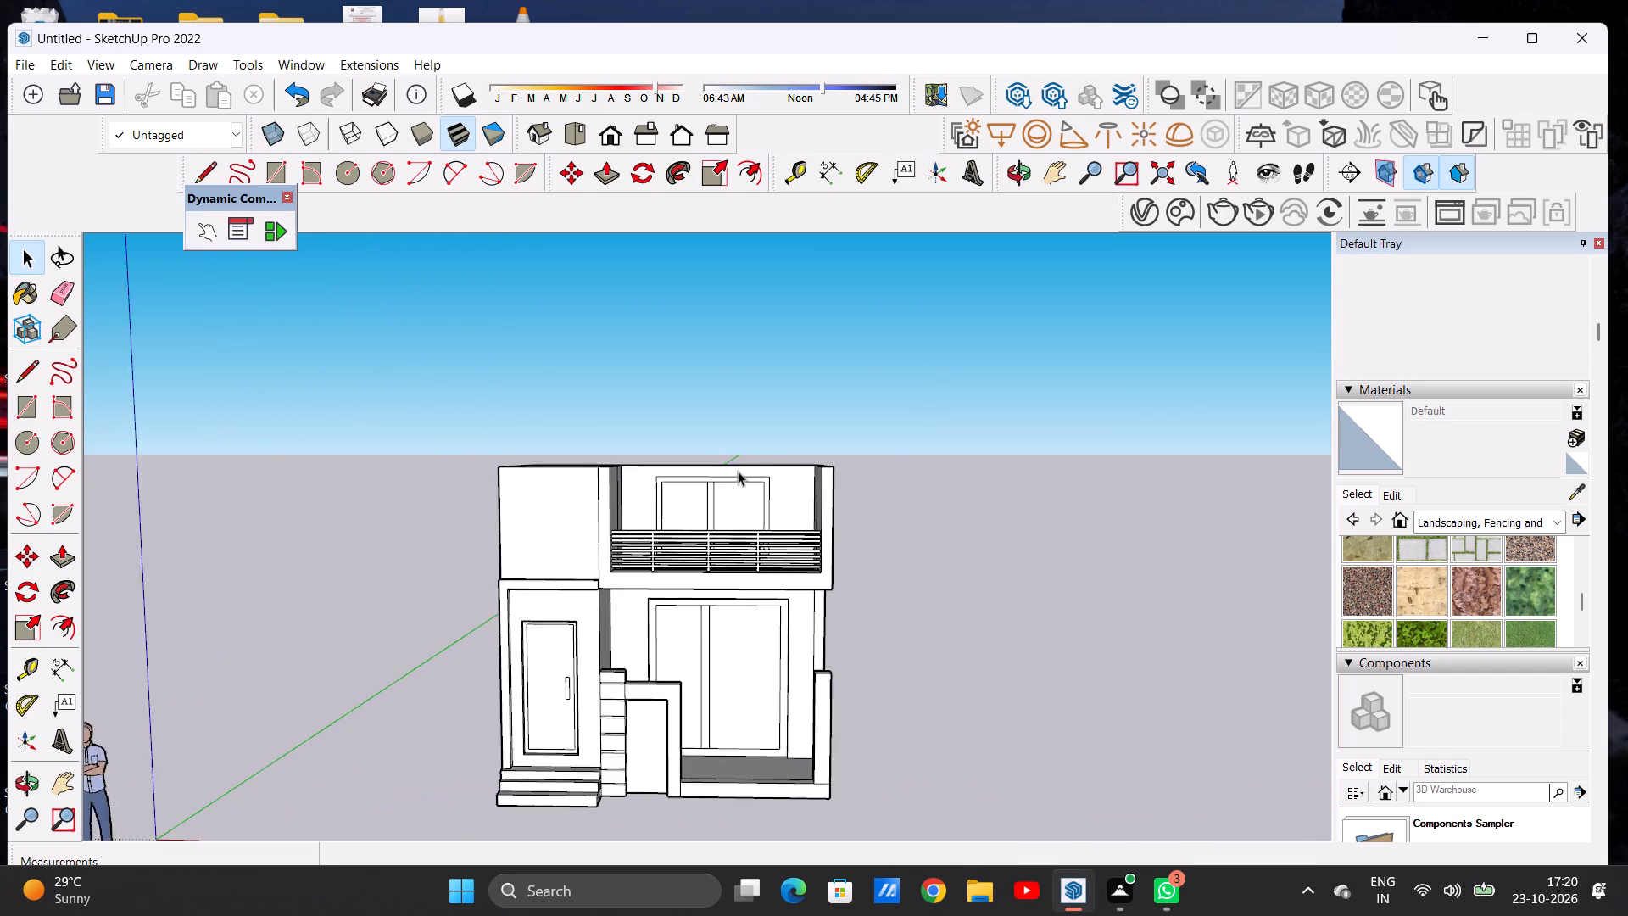
scroll(738, 471, "up", 2)
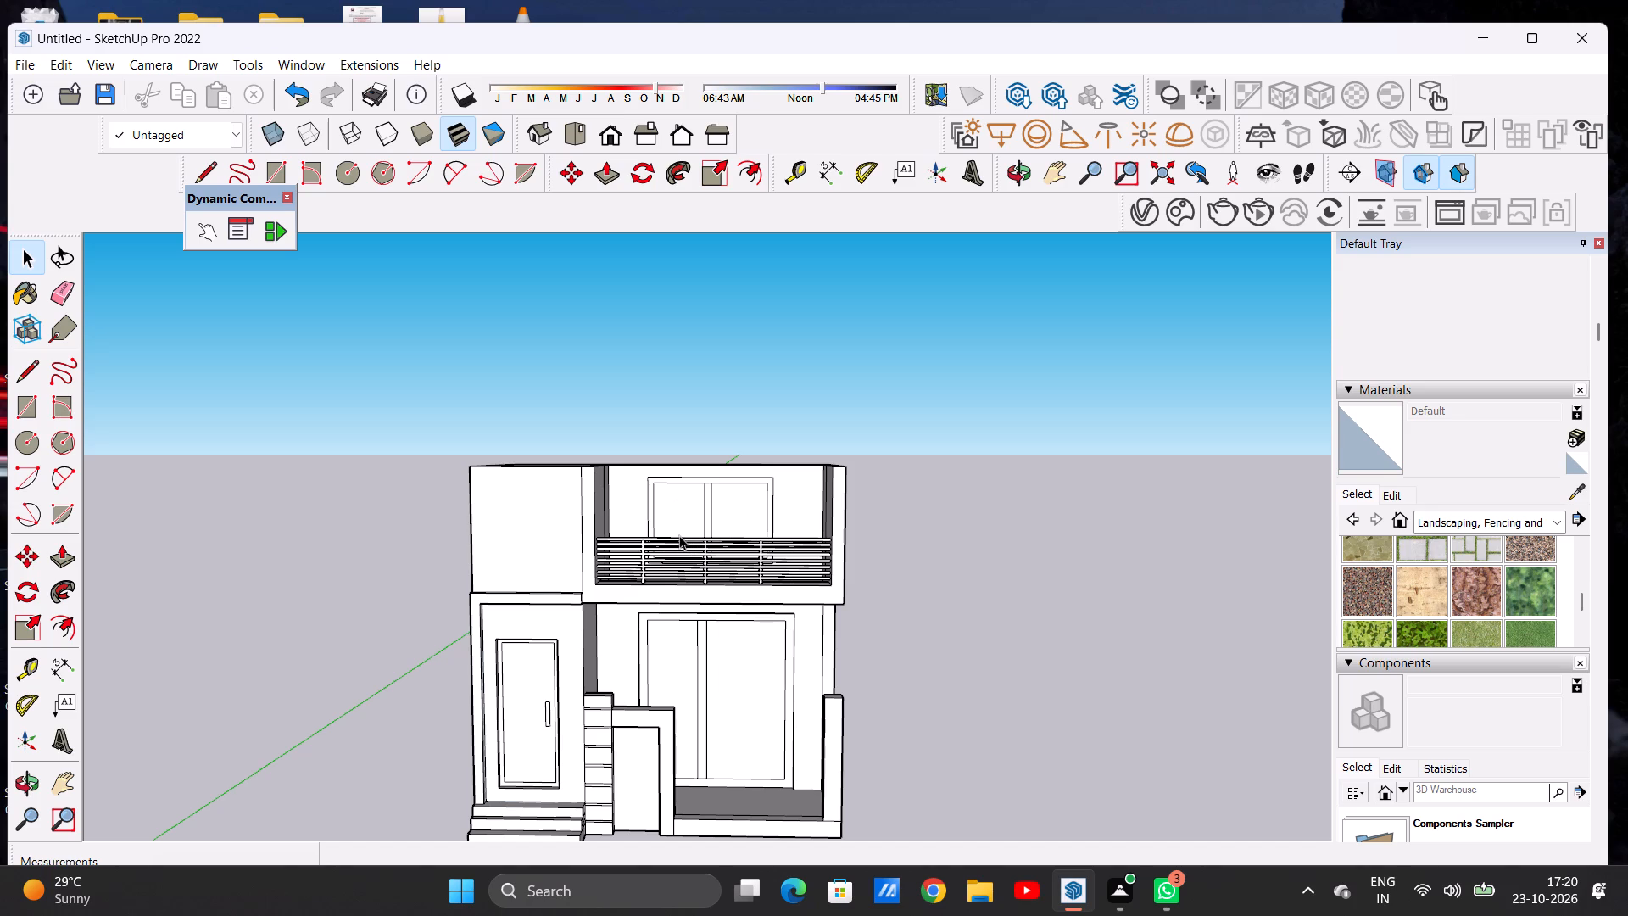
scroll(668, 539, "down", 5)
Move the narrow floor face behind the balcony window wall up about 5' 1 5/8" to the top of the walls.
middle_click_drag(646, 484, 603, 537)
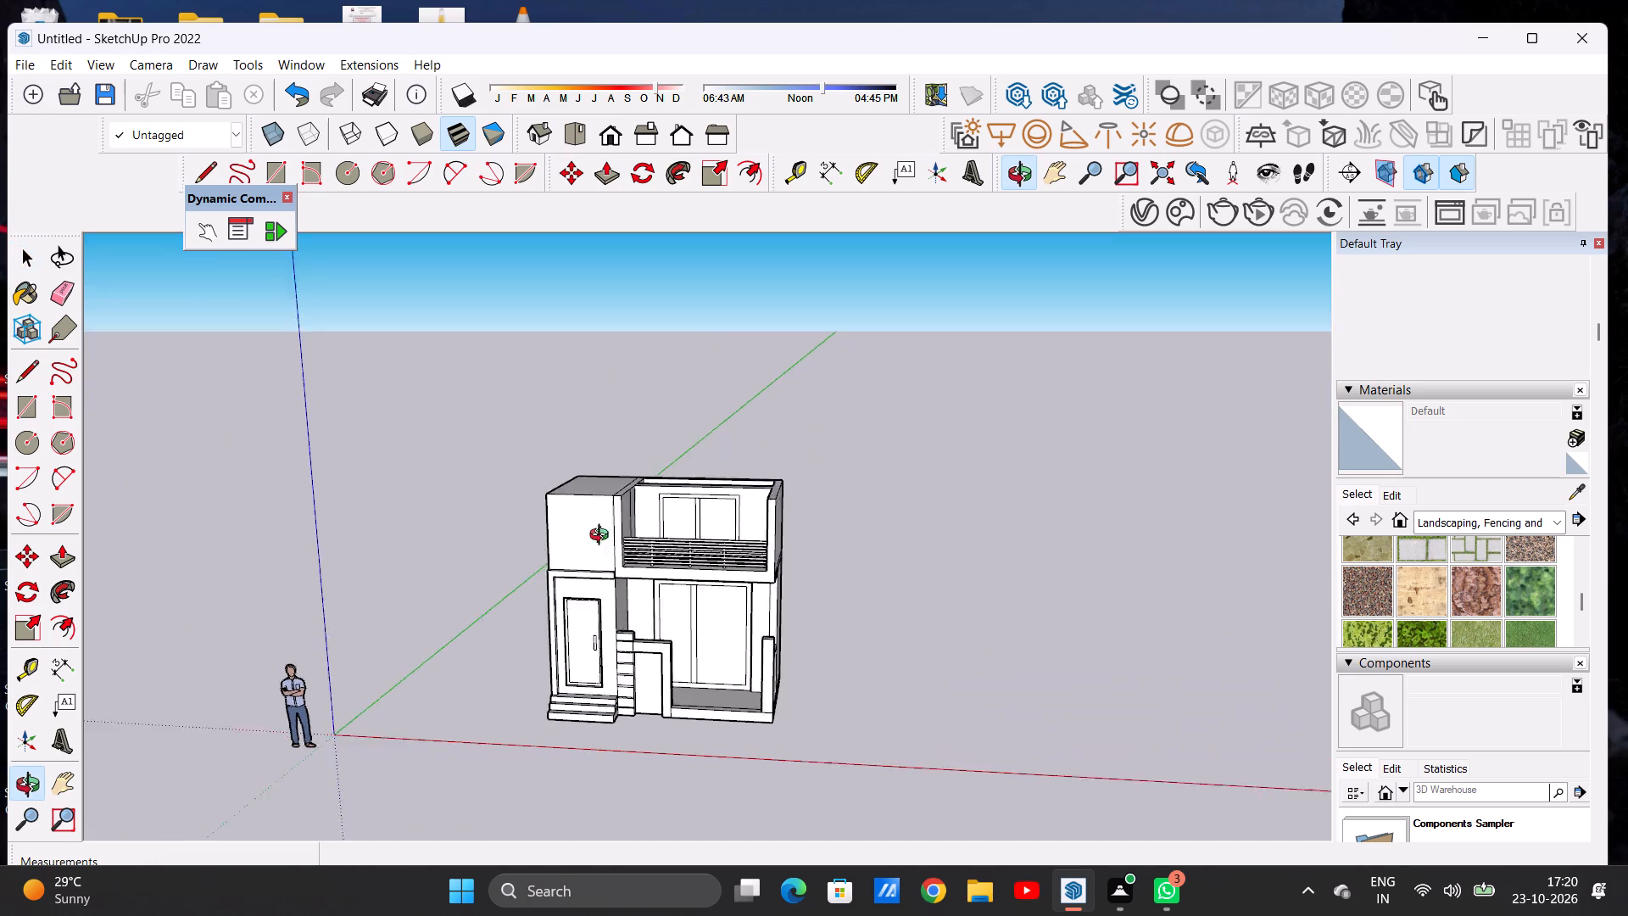
middle_click_drag(603, 537, 436, 680)
scroll(739, 468, "up", 7)
middle_click_drag(744, 473, 672, 502)
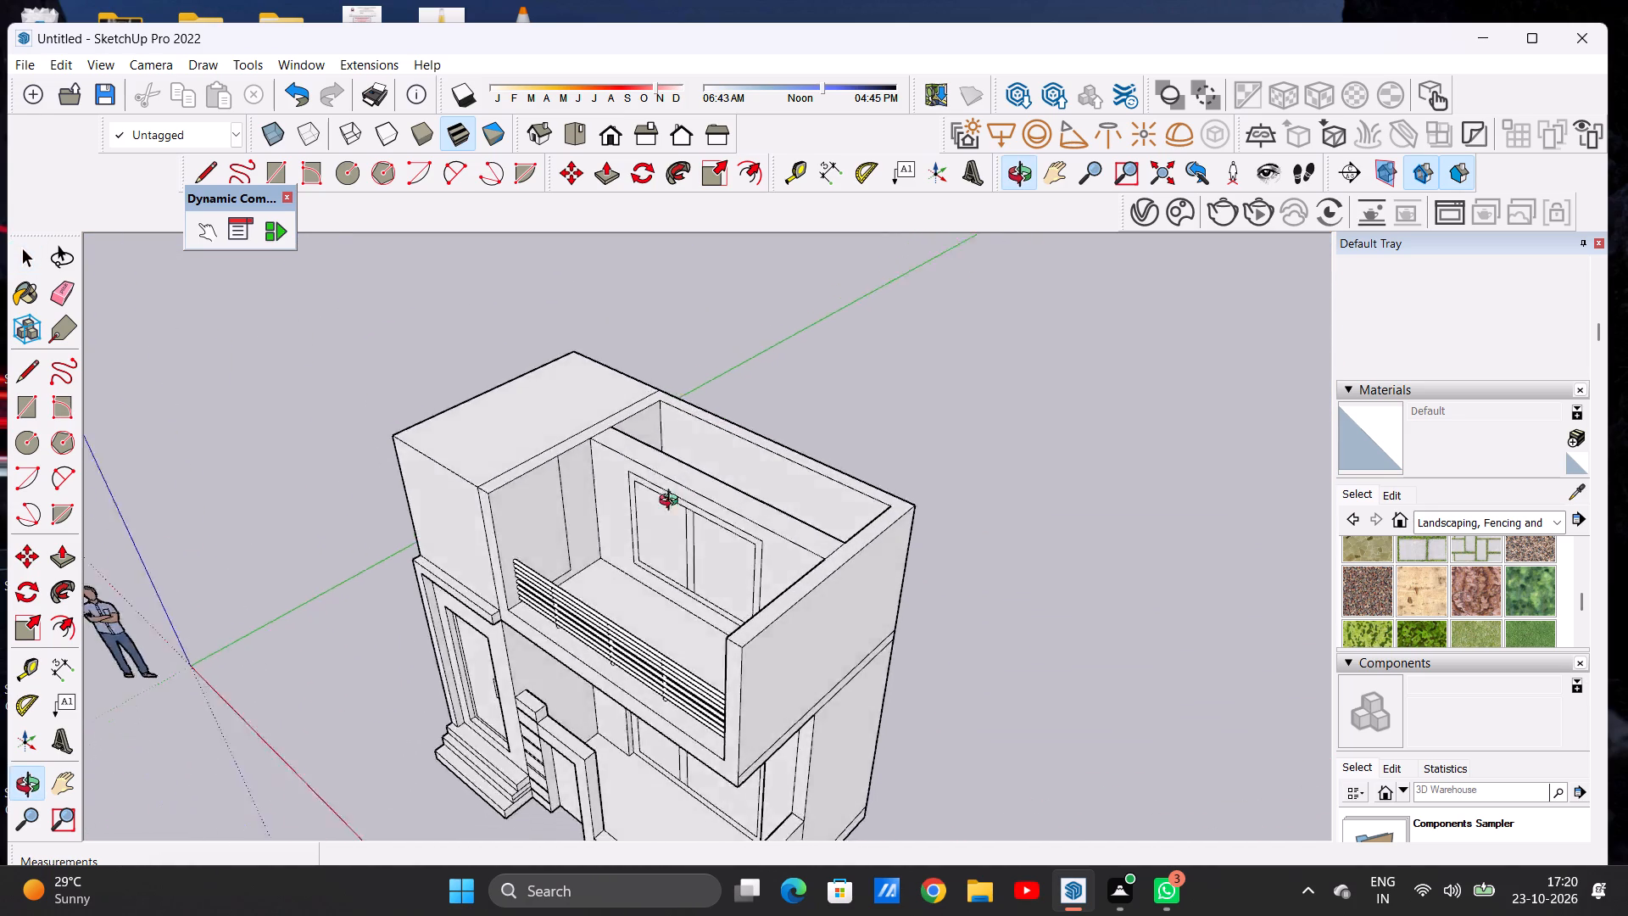
middle_click_drag(672, 502, 543, 683)
scroll(779, 521, "up", 6)
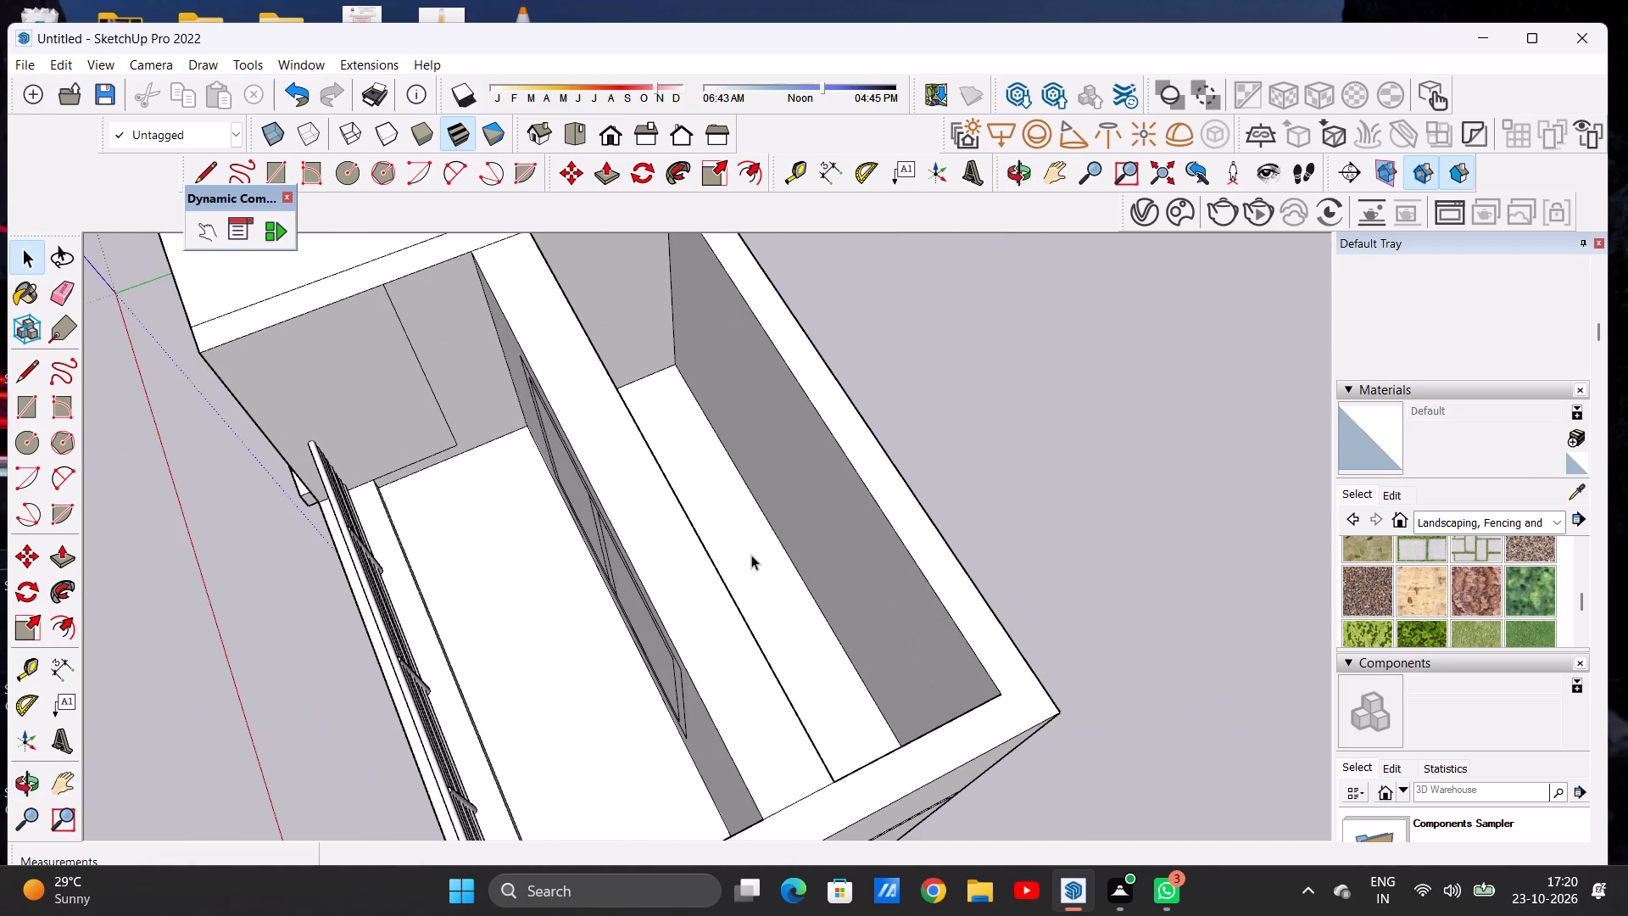
double_click(754, 567)
key("m")
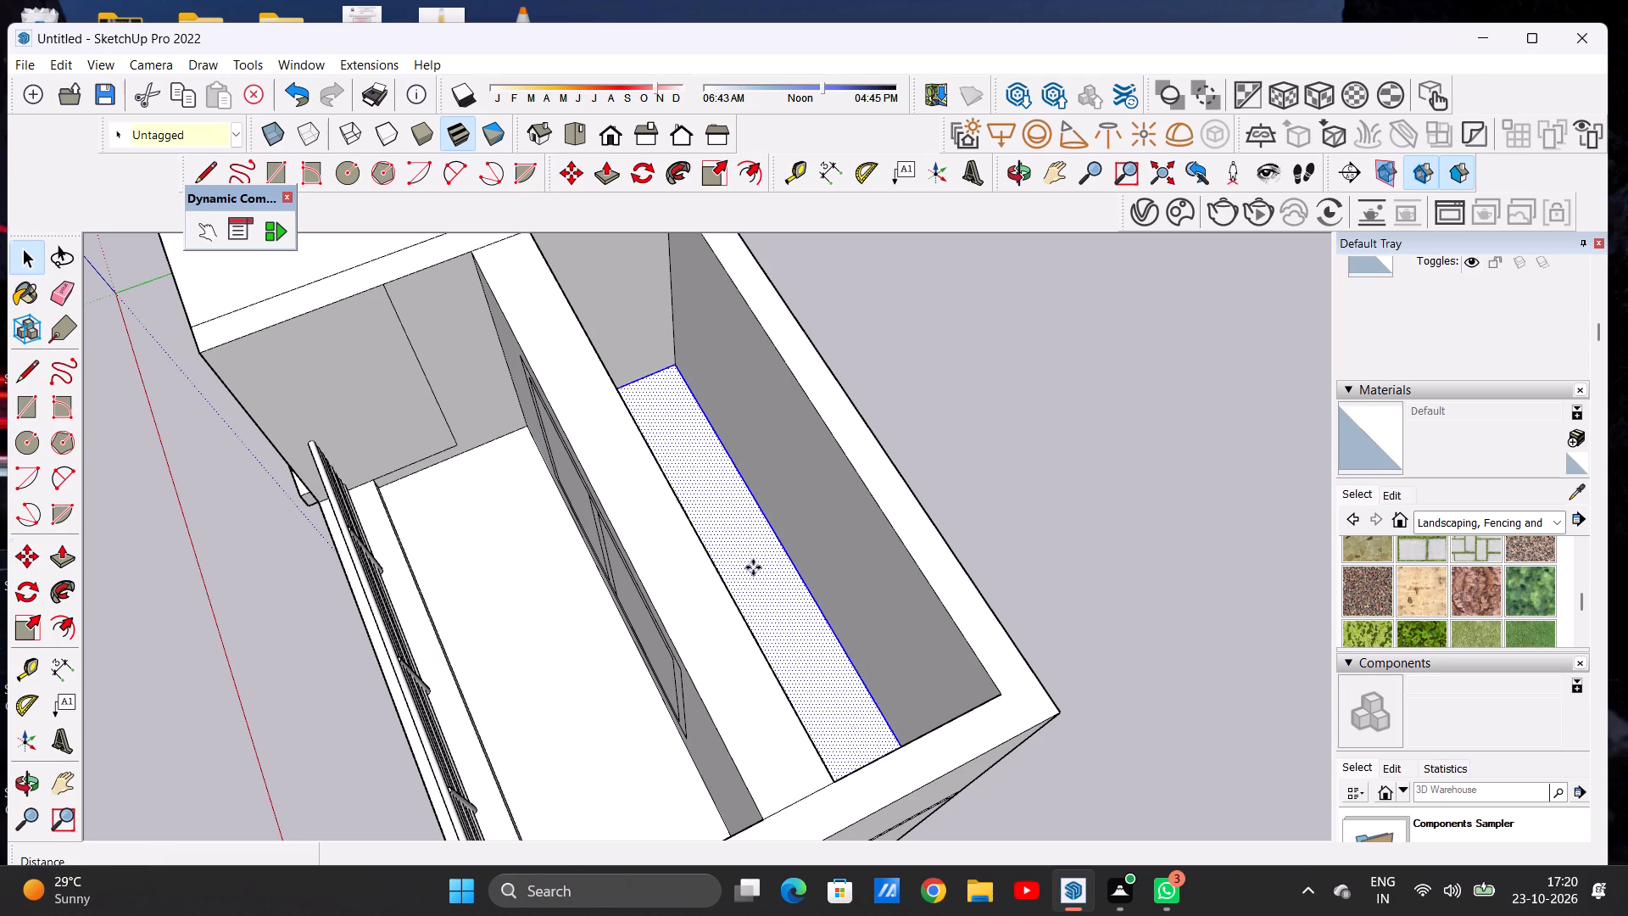
scroll(705, 588, "down", 5)
scroll(704, 431, "up", 4)
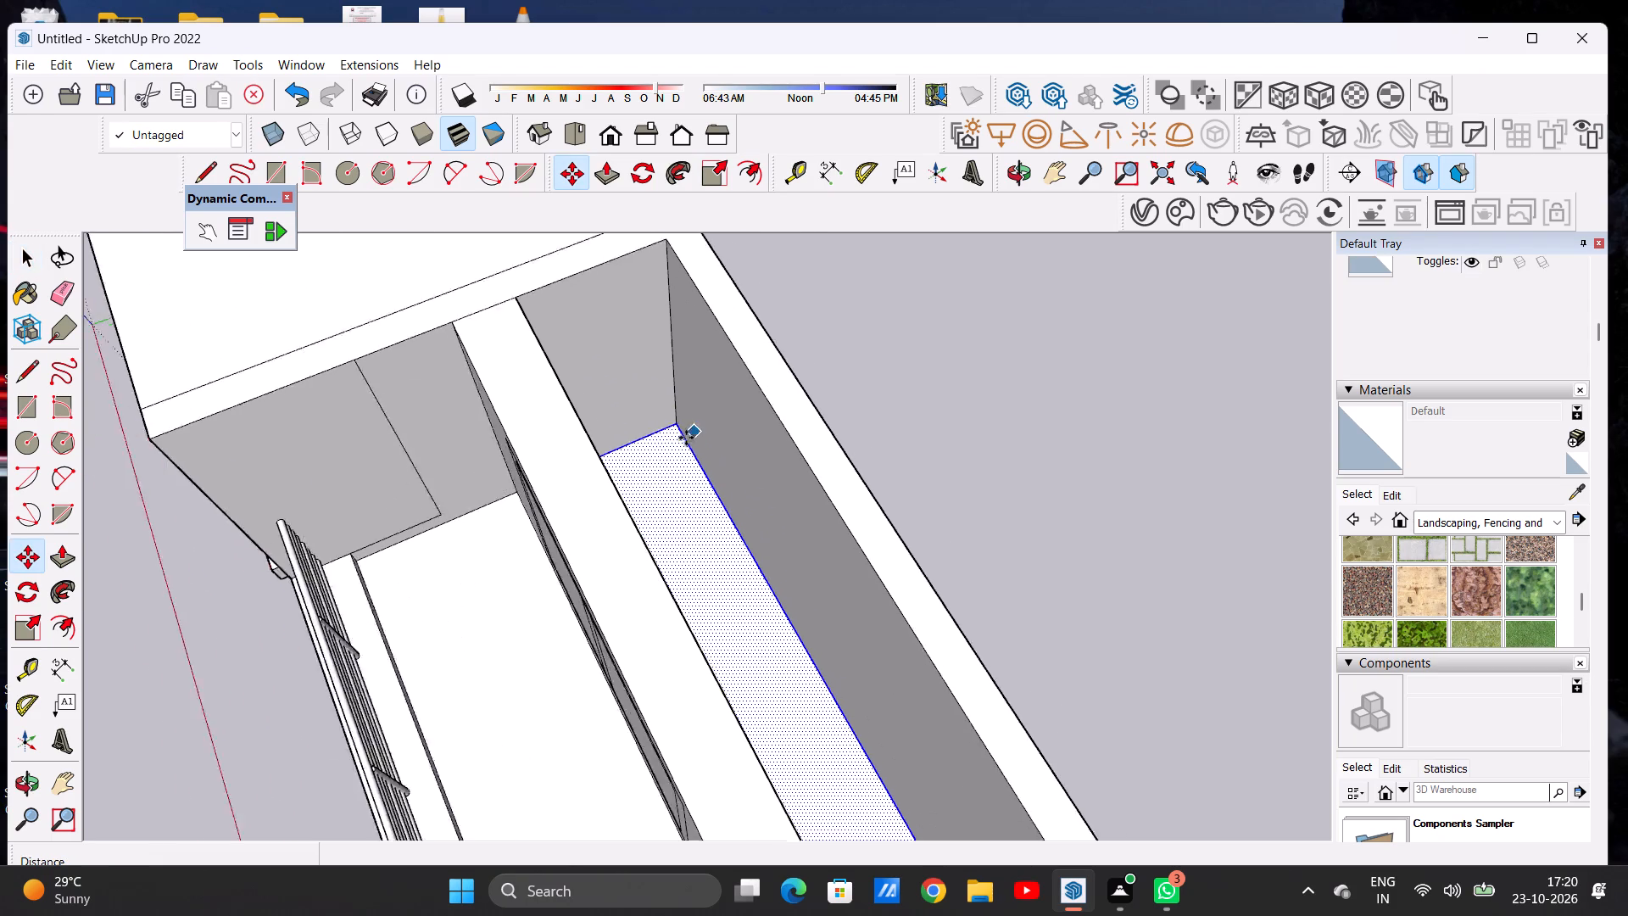
scroll(686, 438, "up", 2)
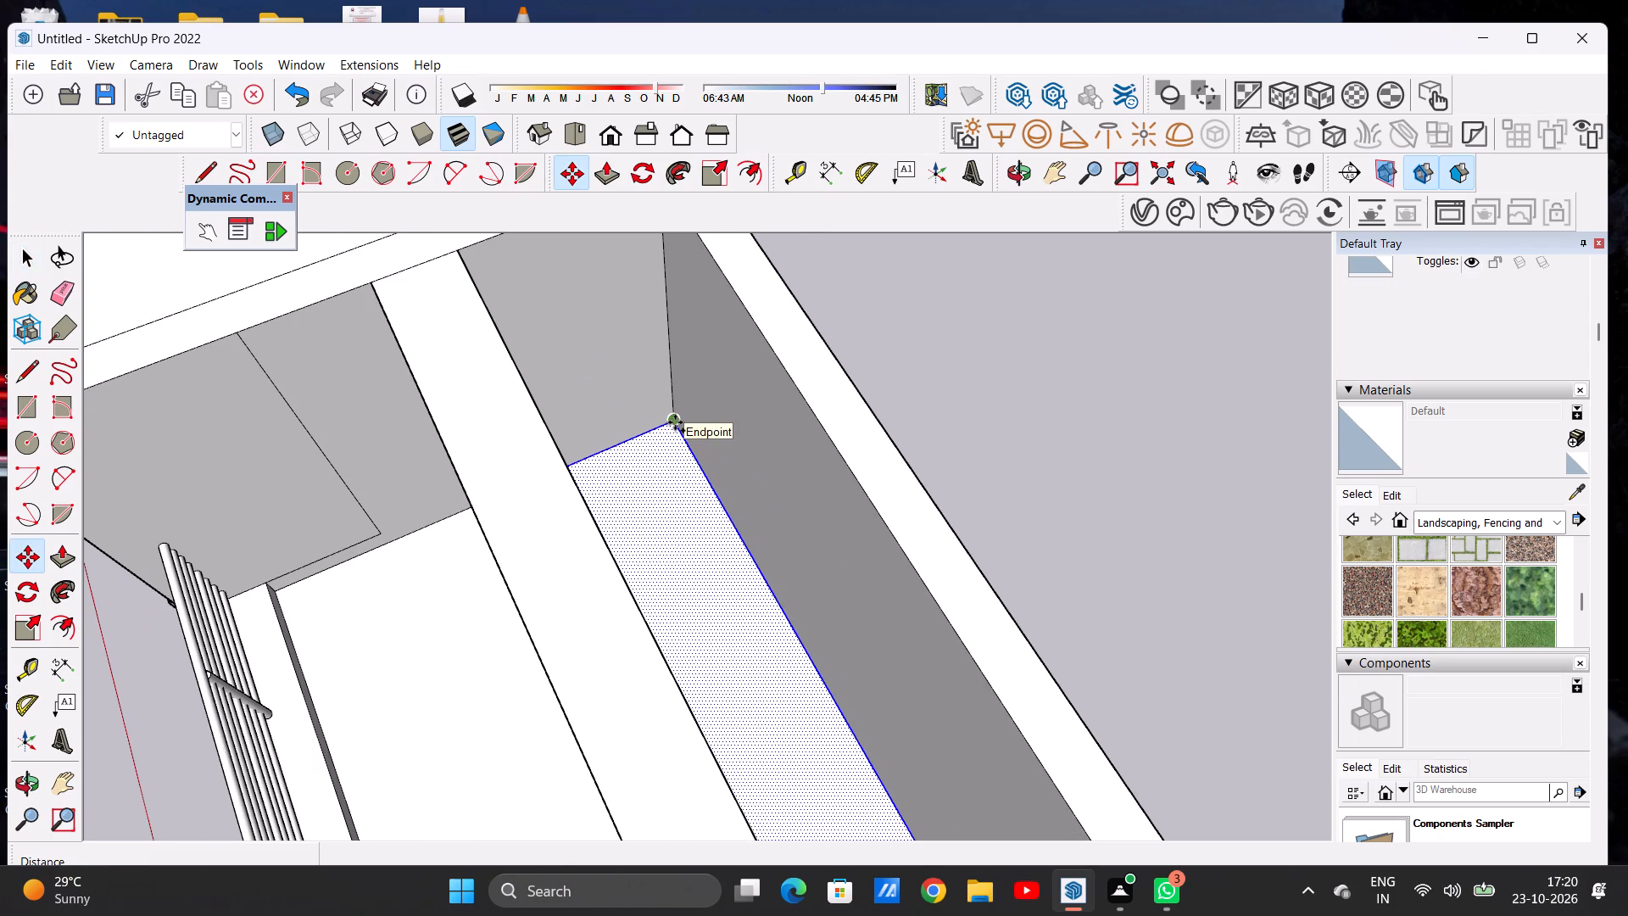
left_click(675, 422)
scroll(673, 381, "down", 8)
scroll(683, 295, "up", 6)
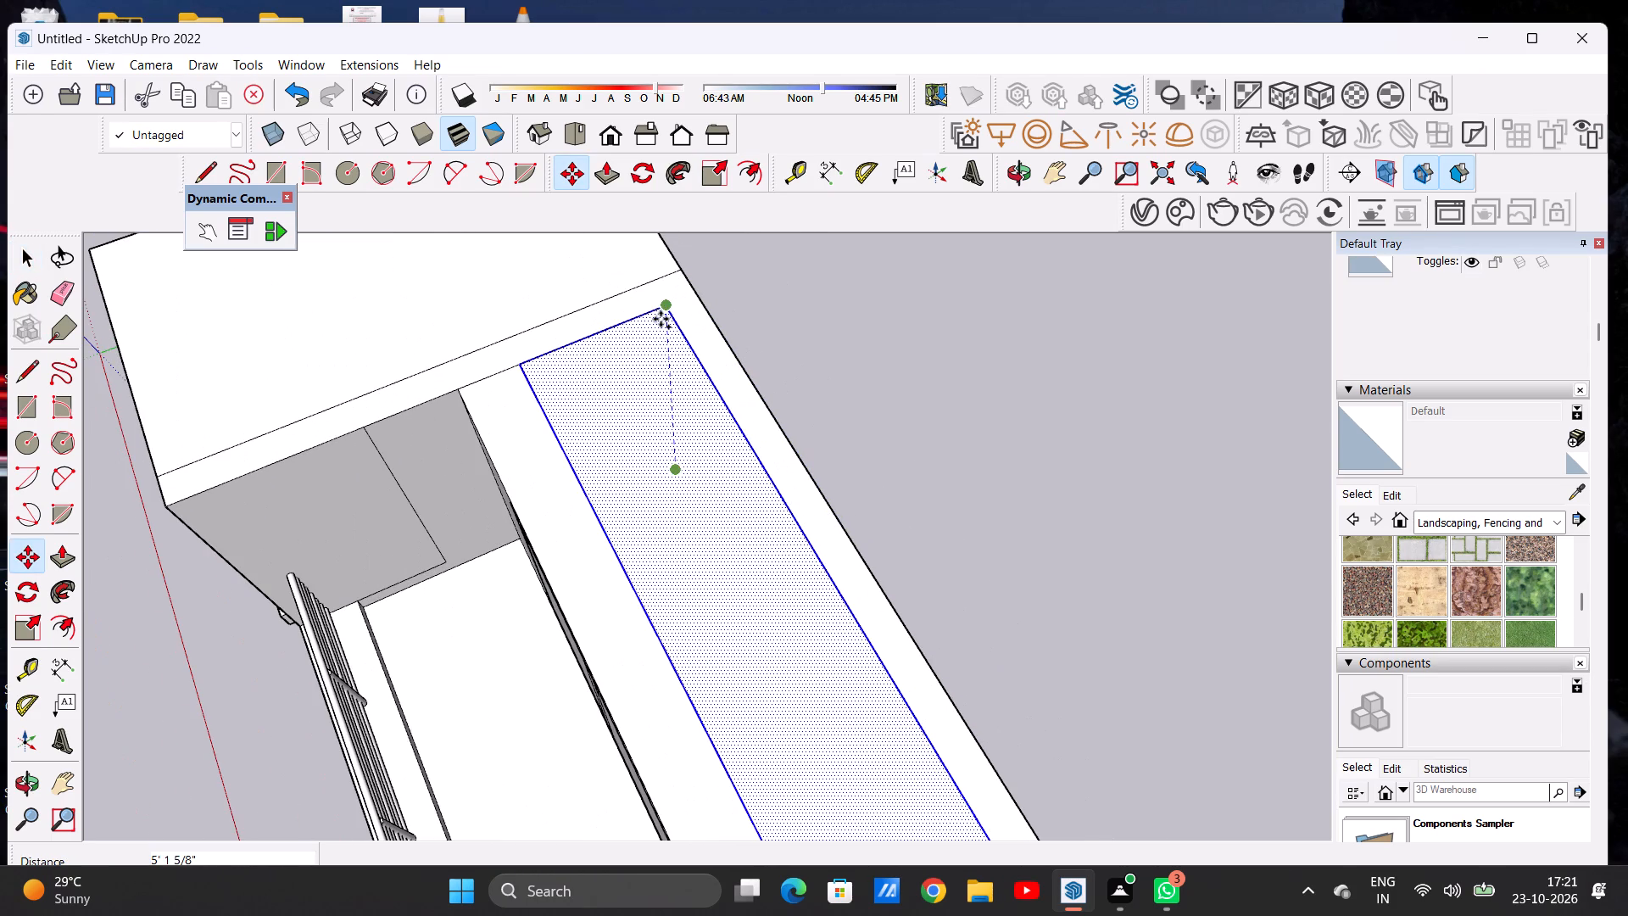
left_click(666, 317)
key("space")
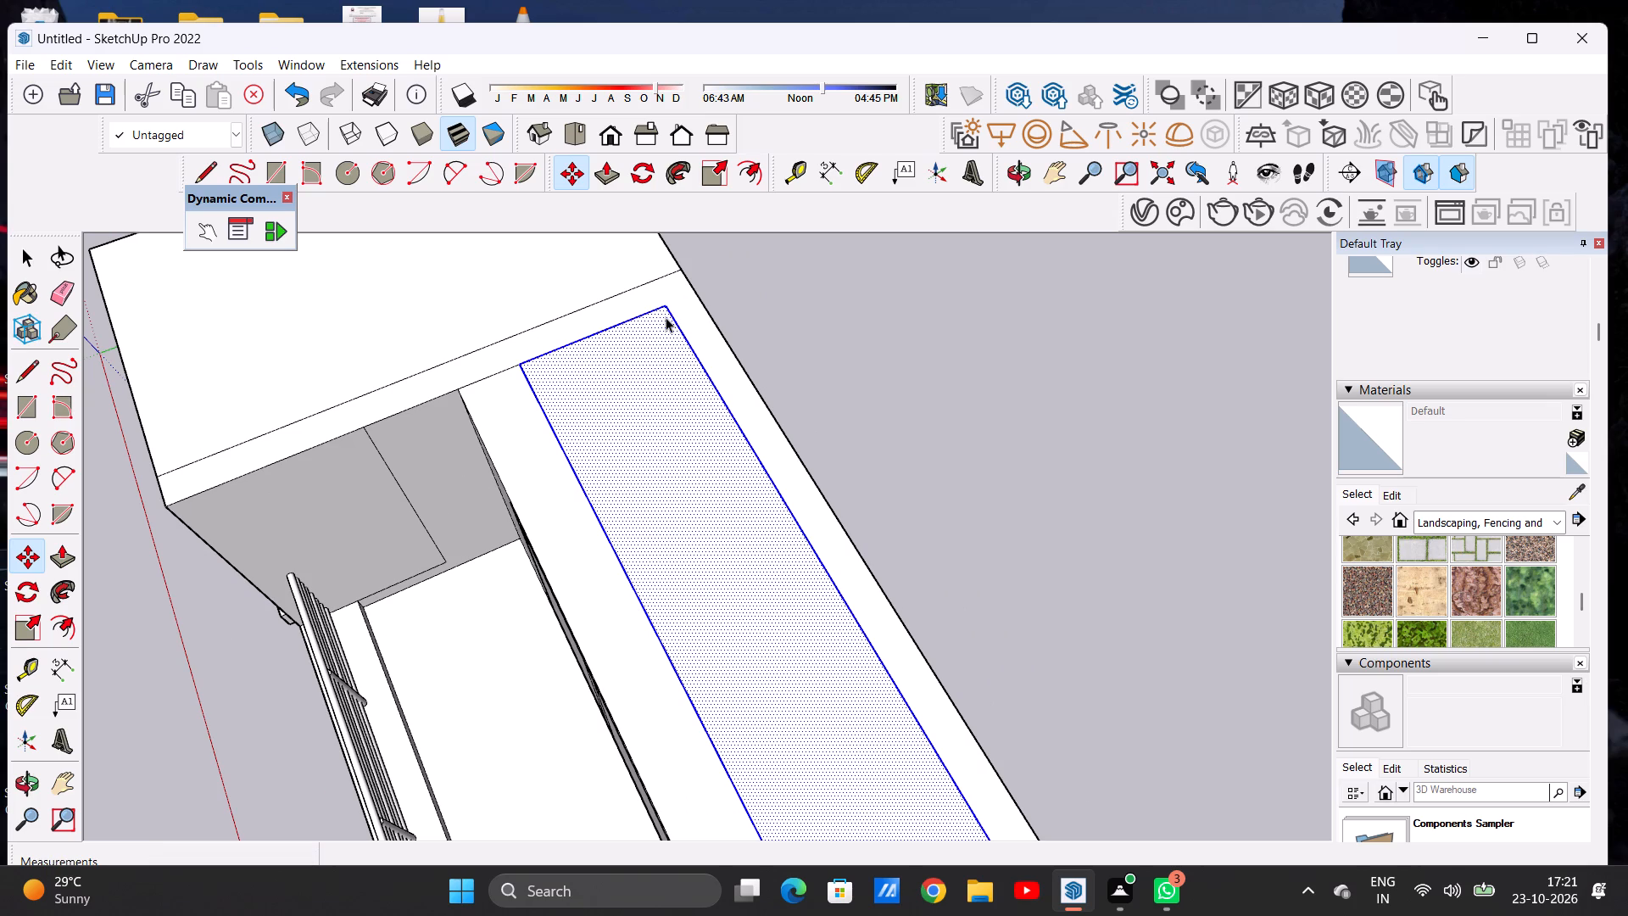
left_click(942, 332)
Extrude the narrow roof face behind the window wall upward 6 1/2" as a slab.
scroll(841, 365, "down", 9)
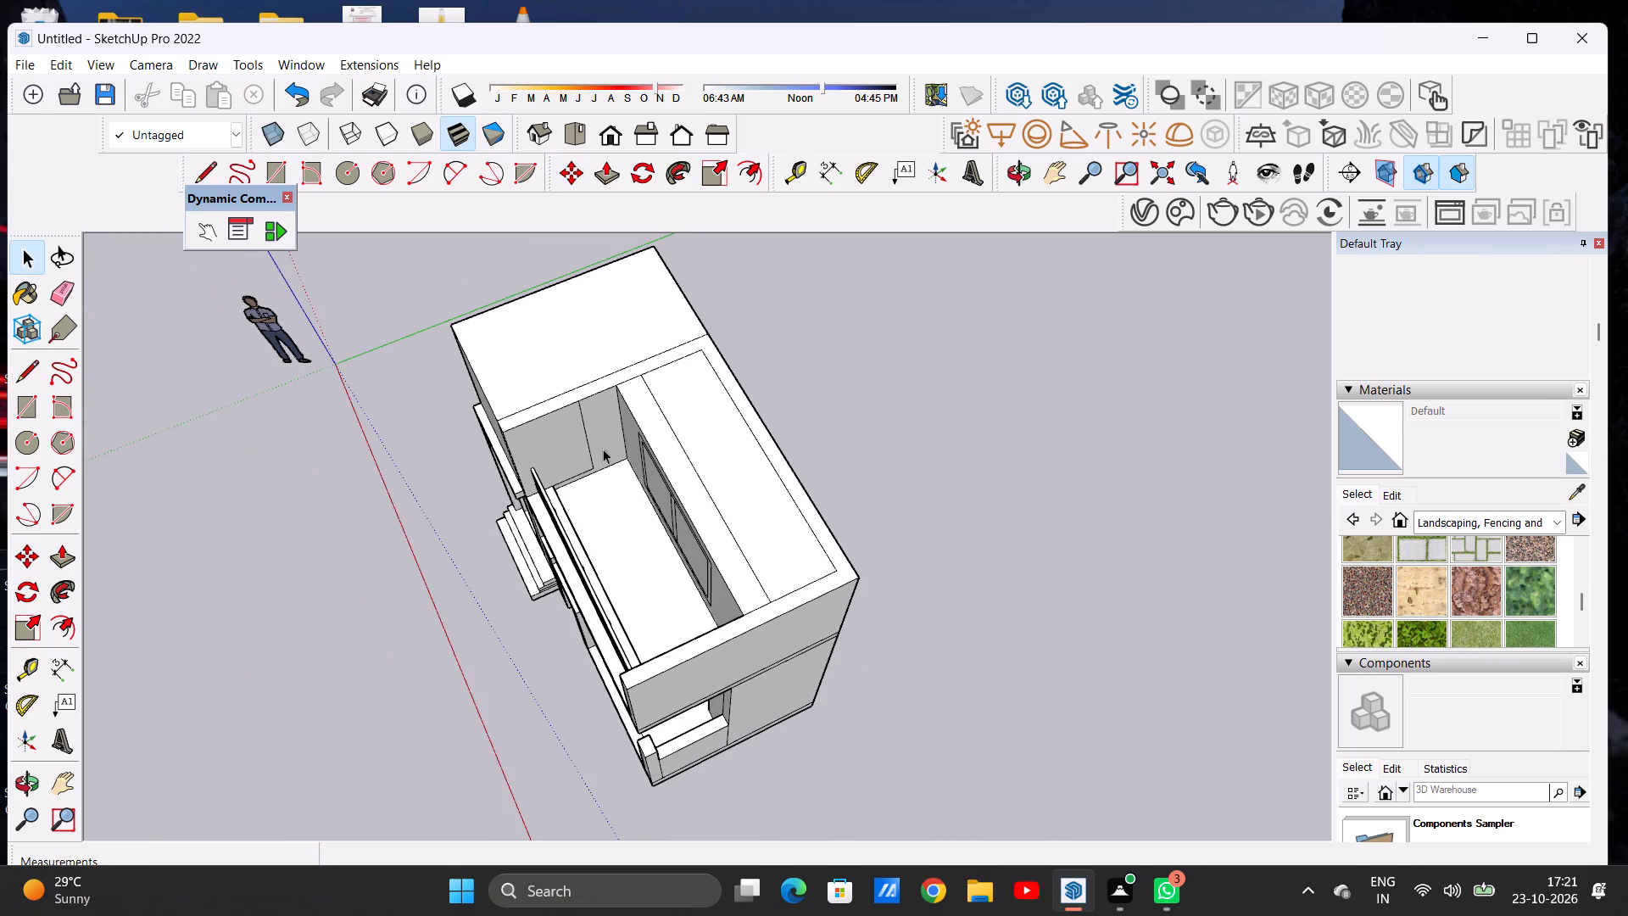
middle_click_drag(758, 520, 772, 351)
scroll(788, 466, "up", 6)
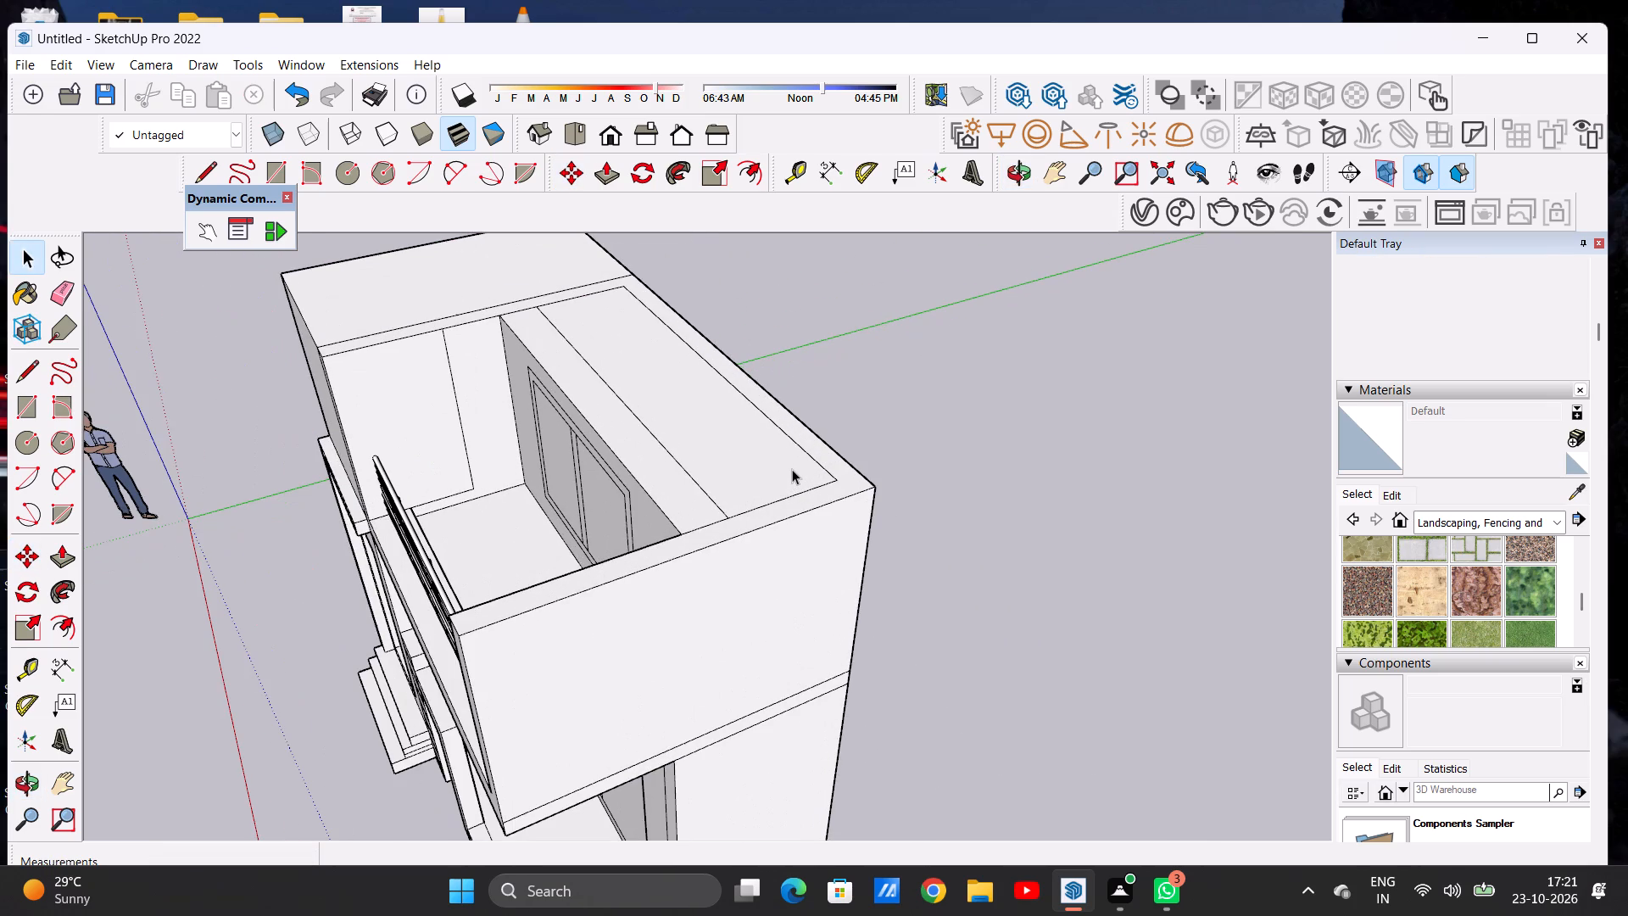
key("p")
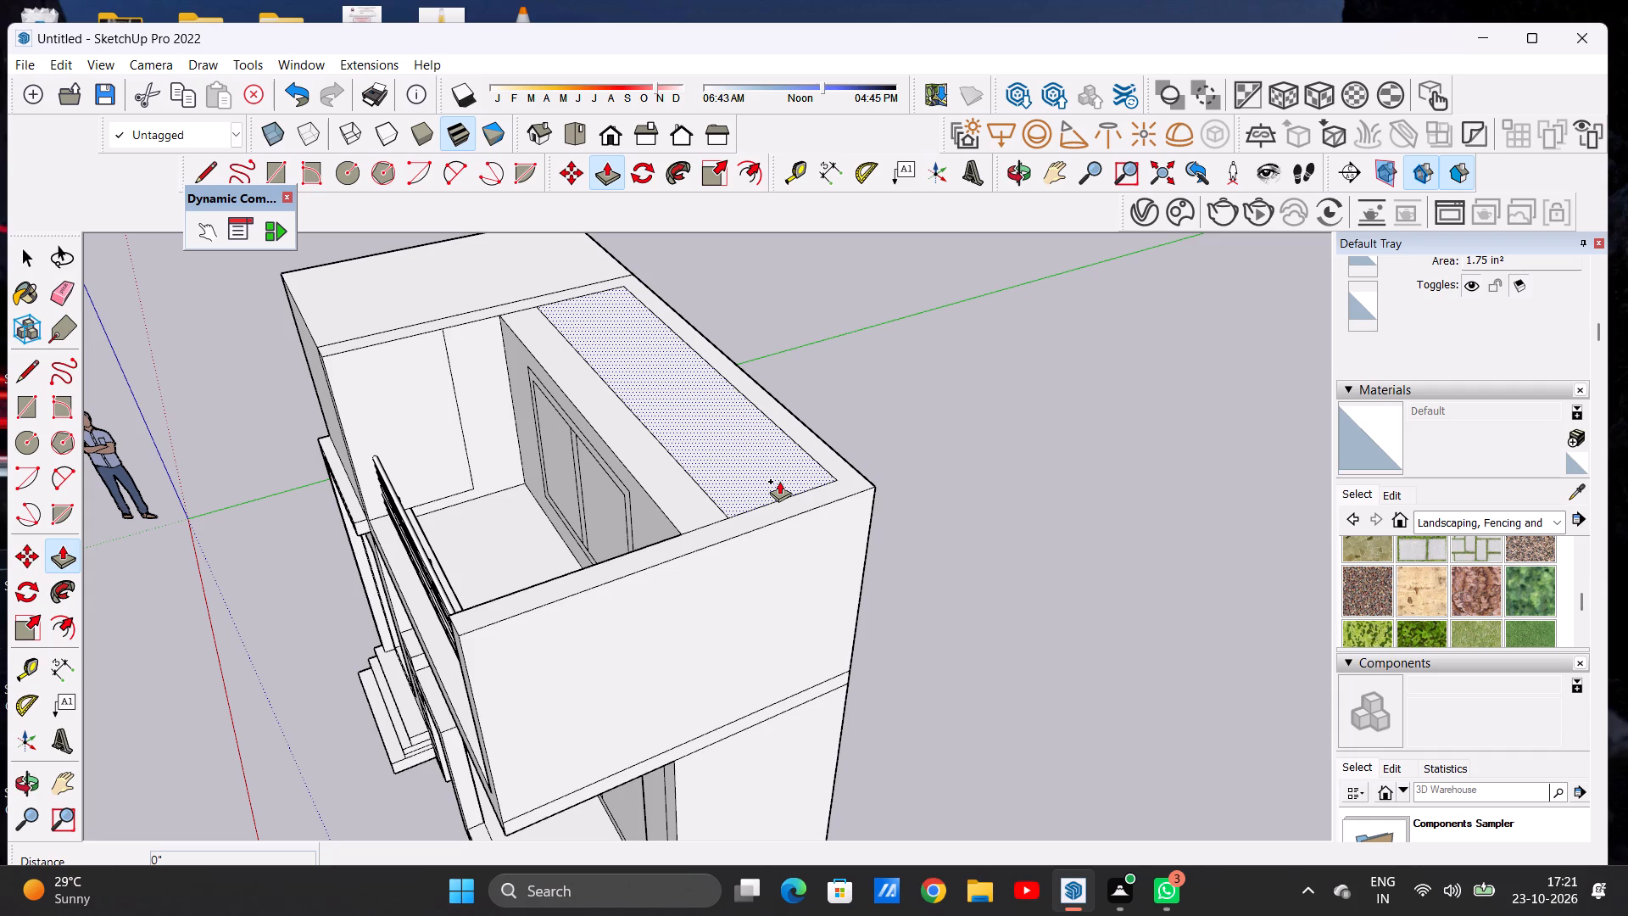
left_click(778, 483)
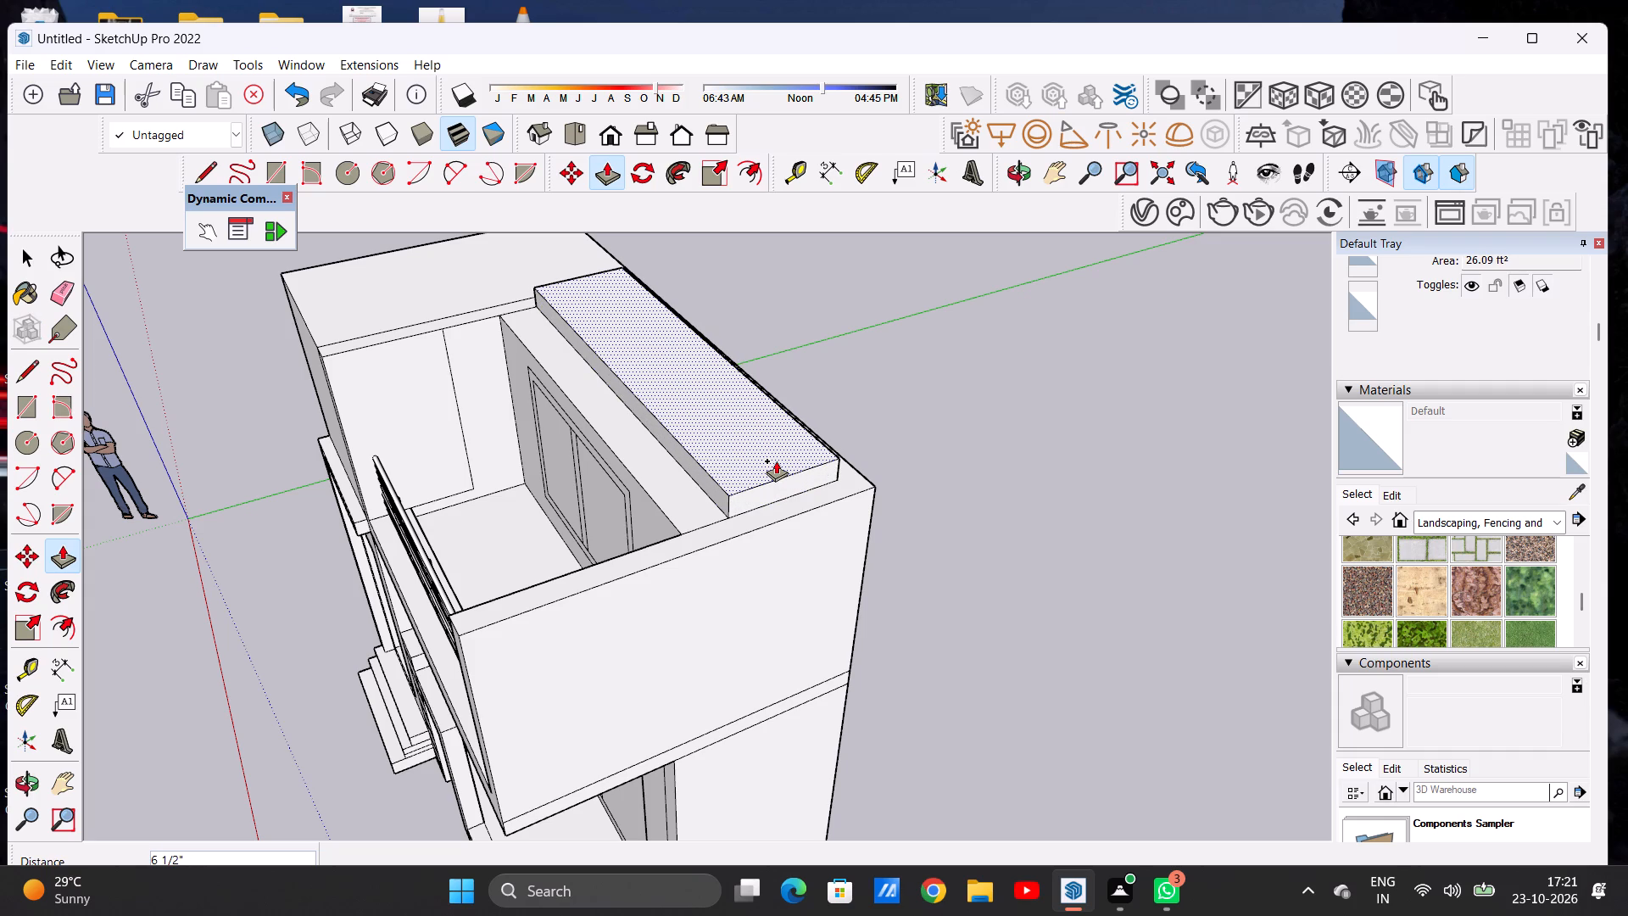
left_click(776, 461)
Extrude the roof slab's front edge face about 5' 6 11/16" over the balcony to the front of the side walls.
middle_click_drag(745, 500, 830, 431)
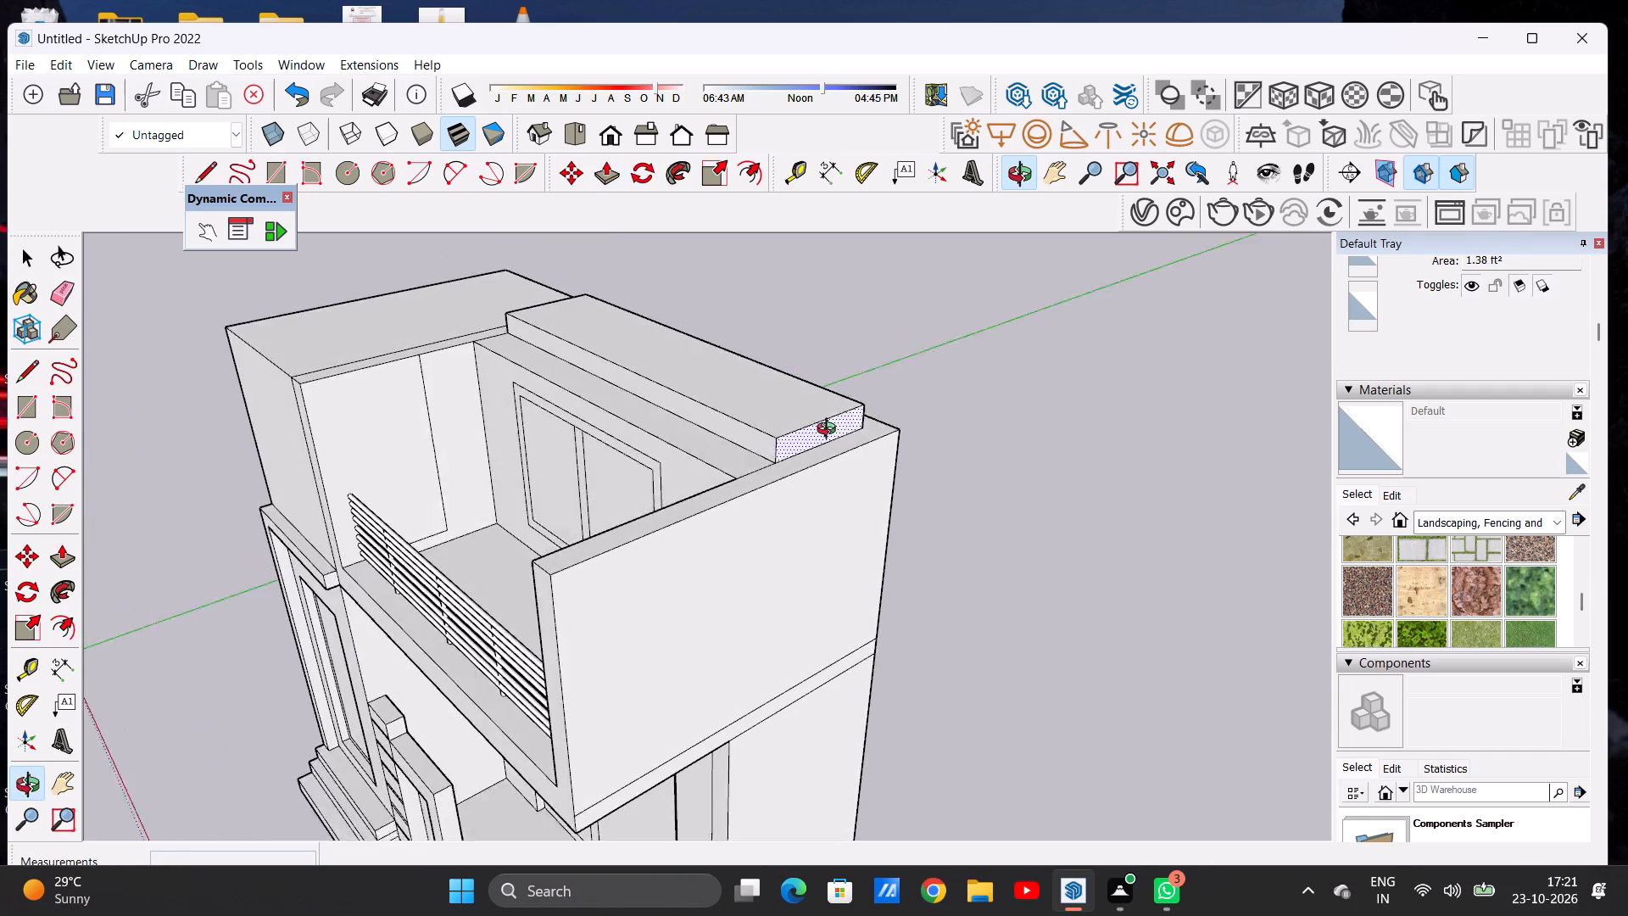
middle_click_drag(830, 431, 844, 402)
key("space")
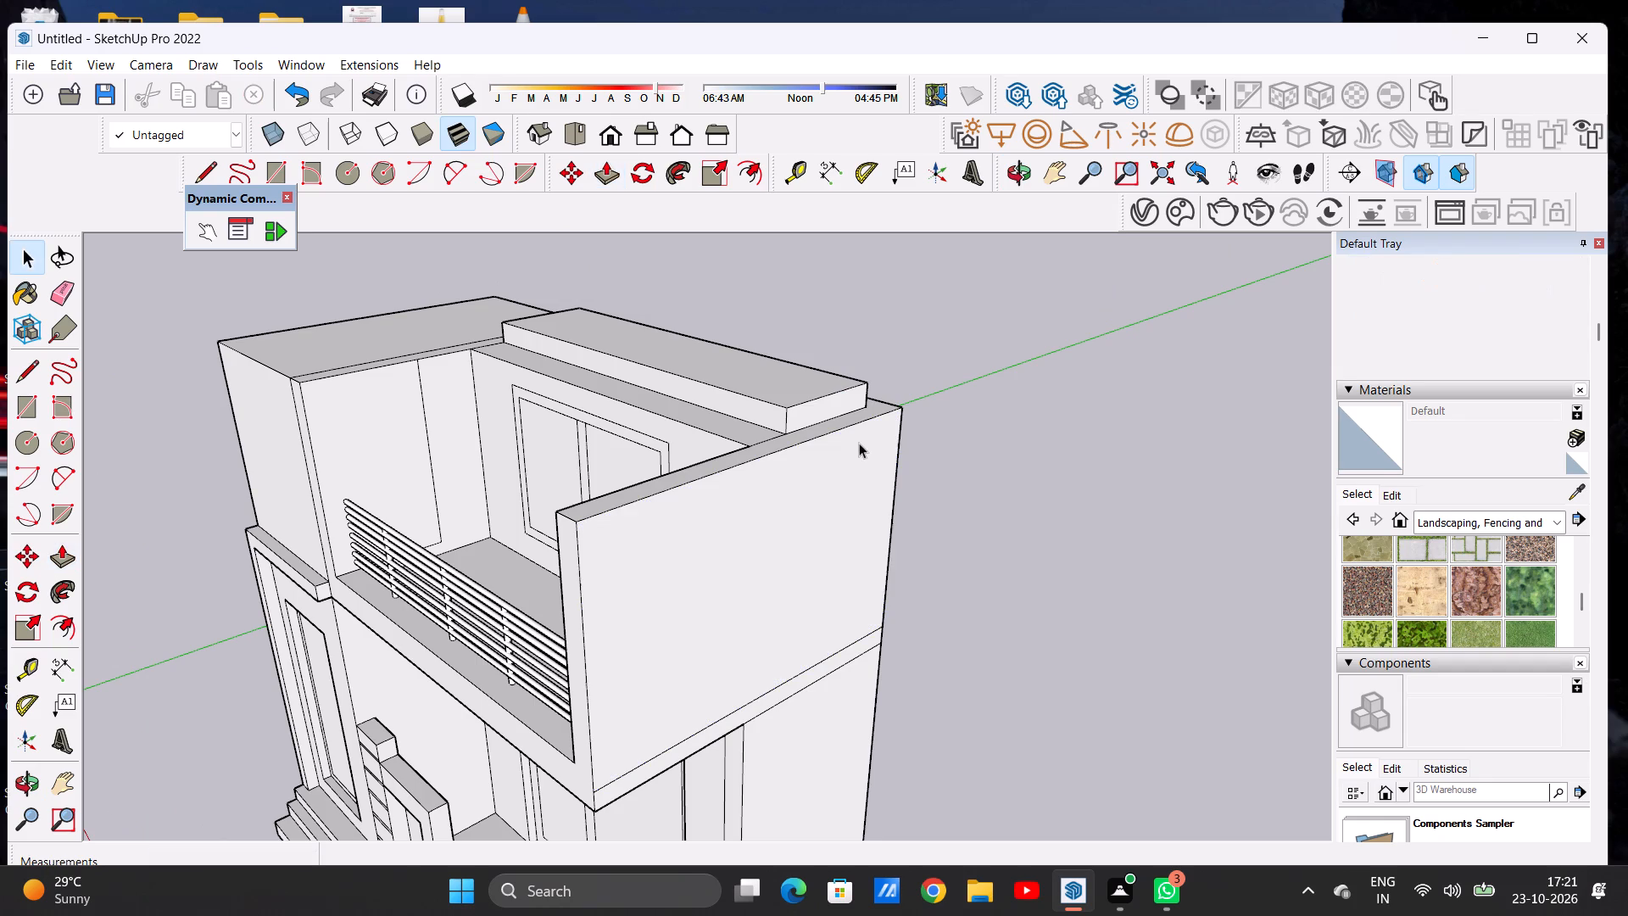
key("p")
scroll(767, 402, "up", 7)
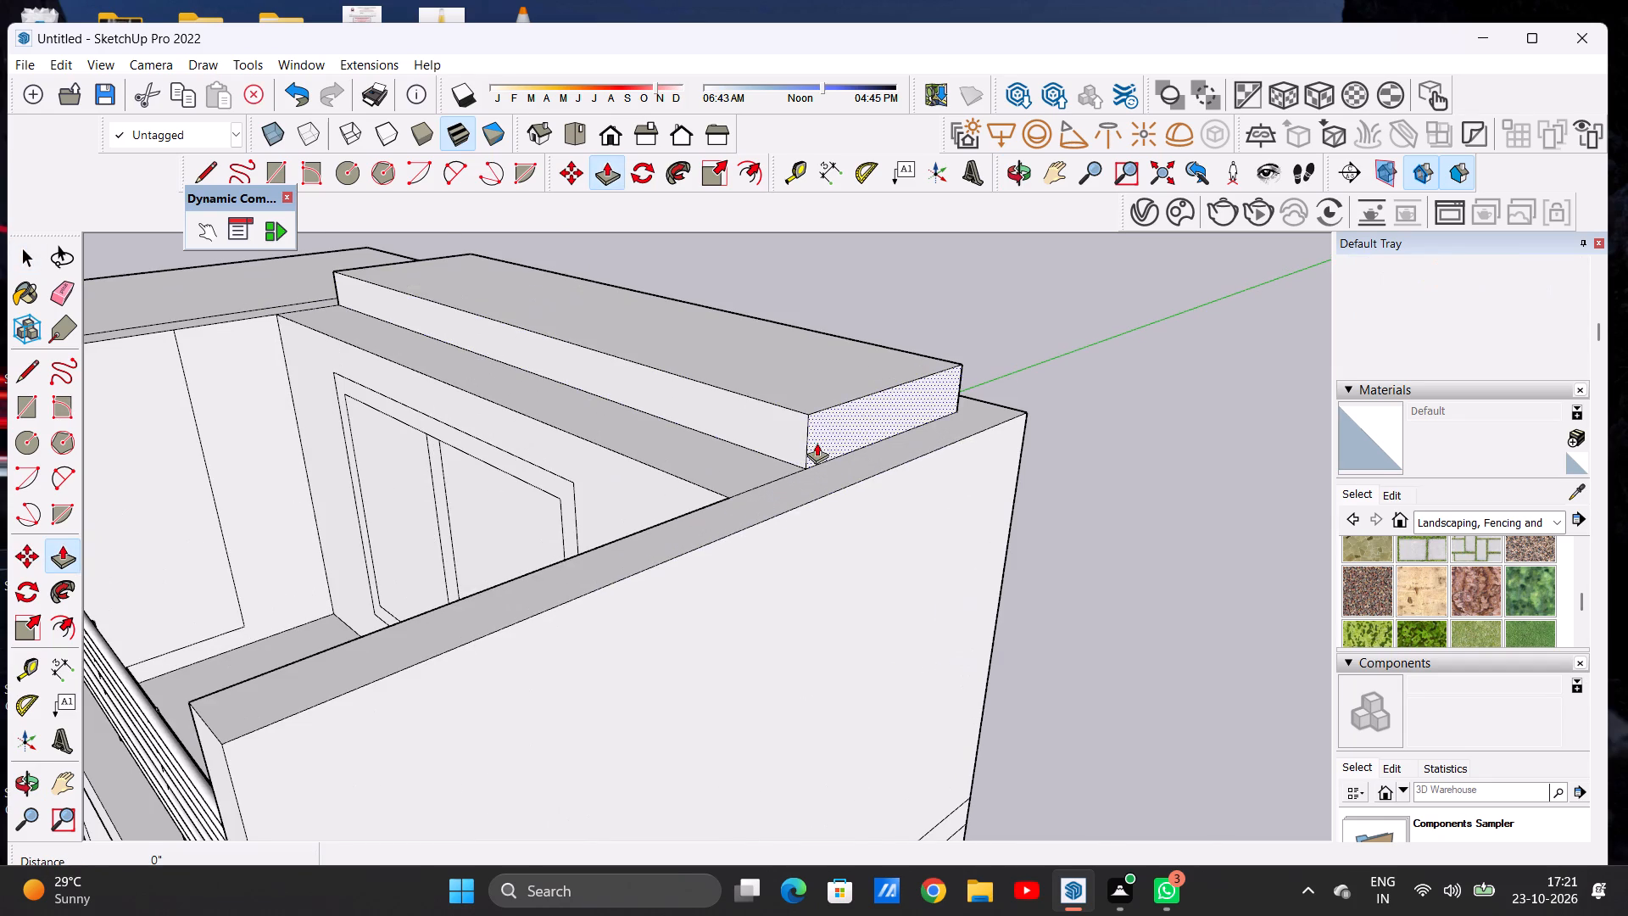
left_click(783, 426)
scroll(409, 479, "down", 14)
scroll(424, 541, "up", 4)
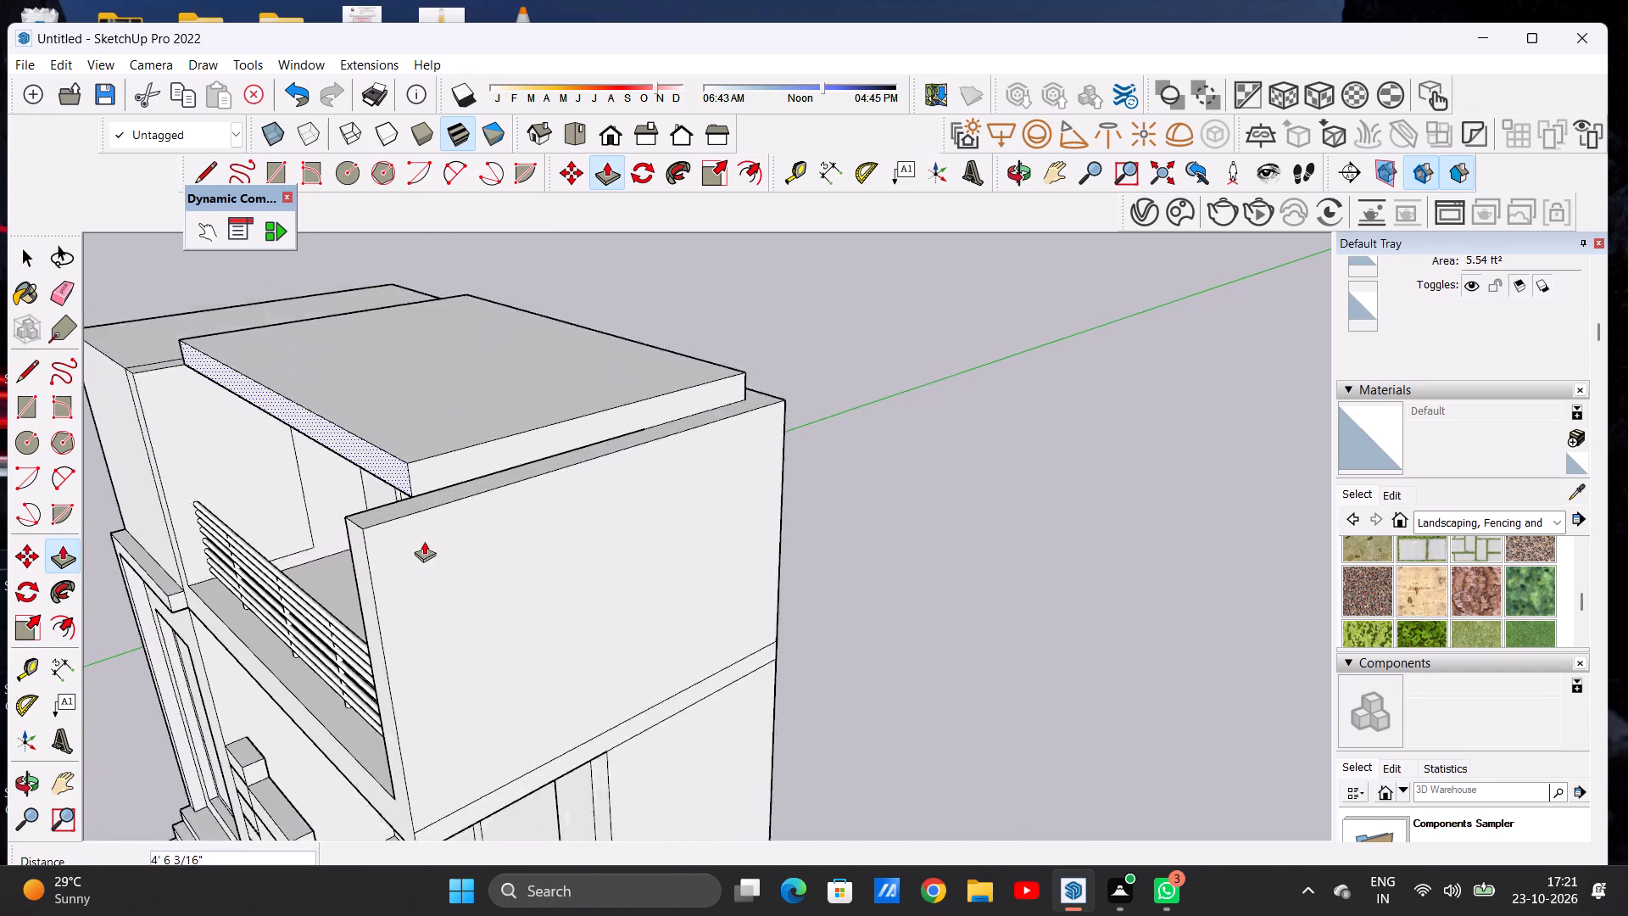
scroll(424, 541, "up", 9)
left_click(335, 512)
Extrude the roof slab's right side face about 6 5/8" to the outer face of the right wall.
scroll(366, 513, "down", 2)
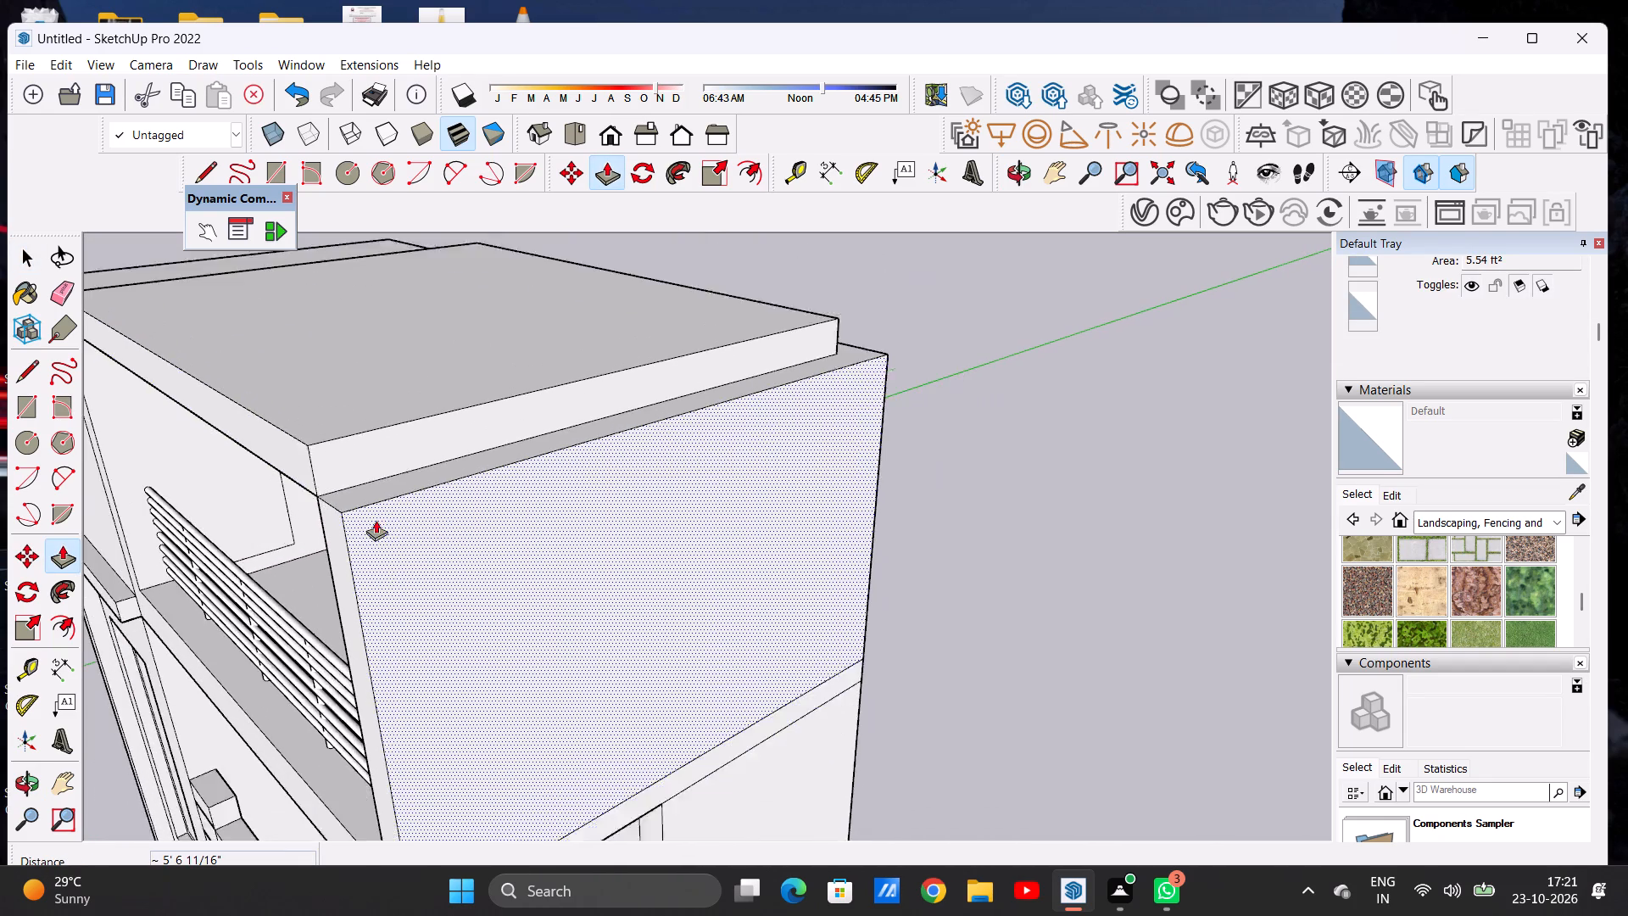
scroll(376, 520, "down", 15)
middle_click_drag(291, 550, 576, 472)
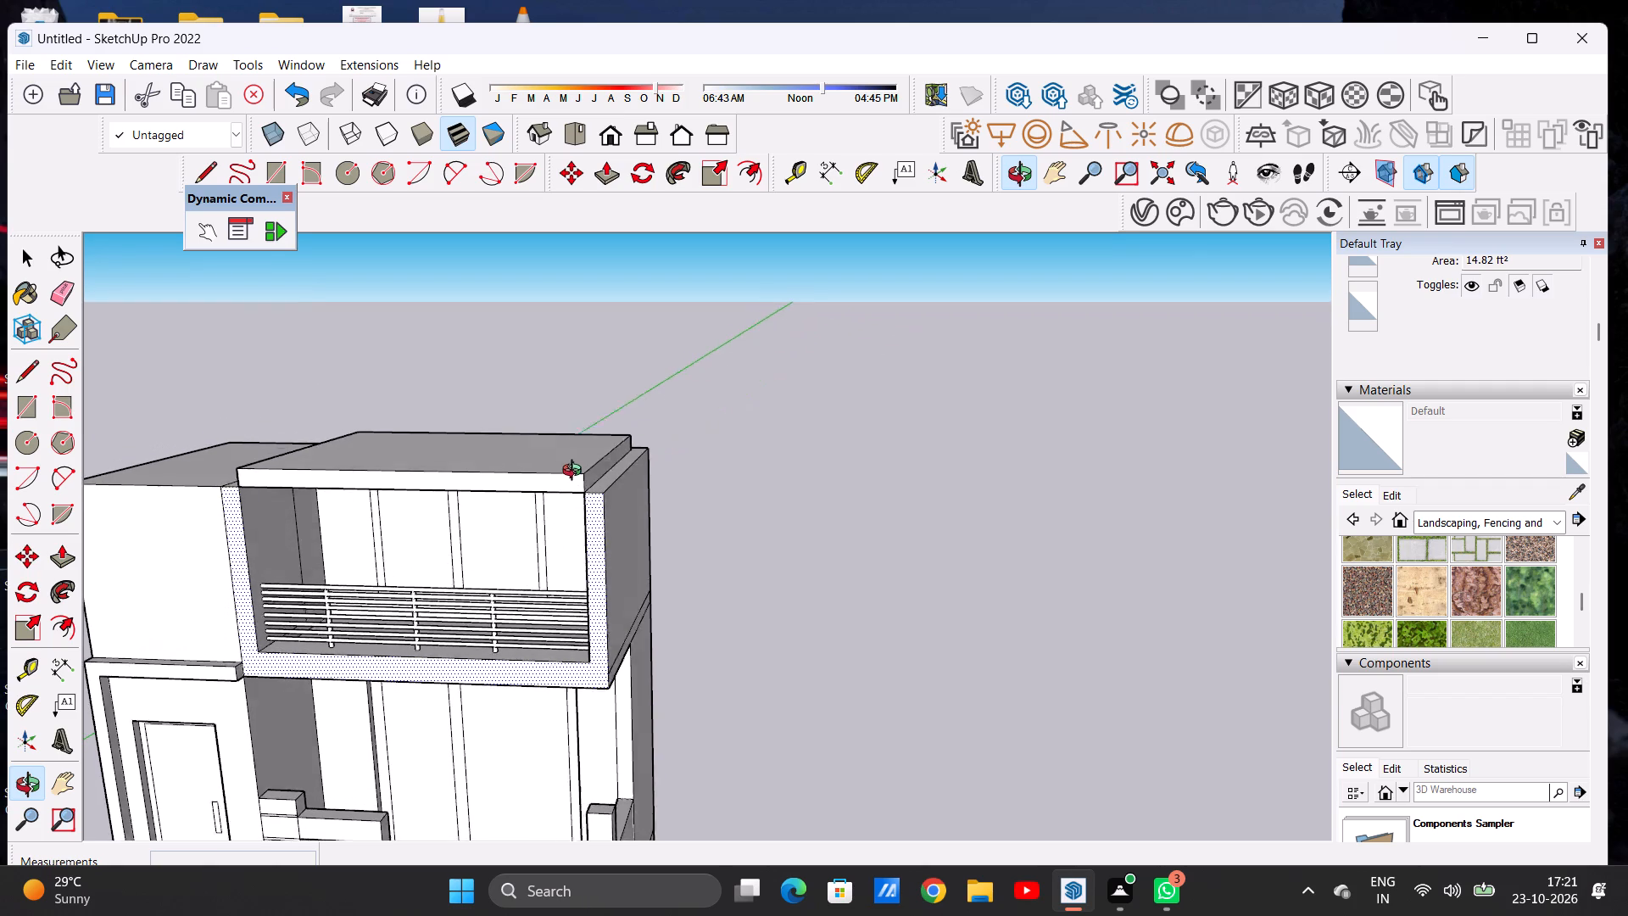
middle_click_drag(576, 472, 560, 476)
scroll(563, 484, "up", 4)
scroll(563, 484, "down", 1)
scroll(563, 484, "up", 14)
scroll(599, 471, "down", 1)
scroll(597, 471, "up", 1)
left_click(582, 483)
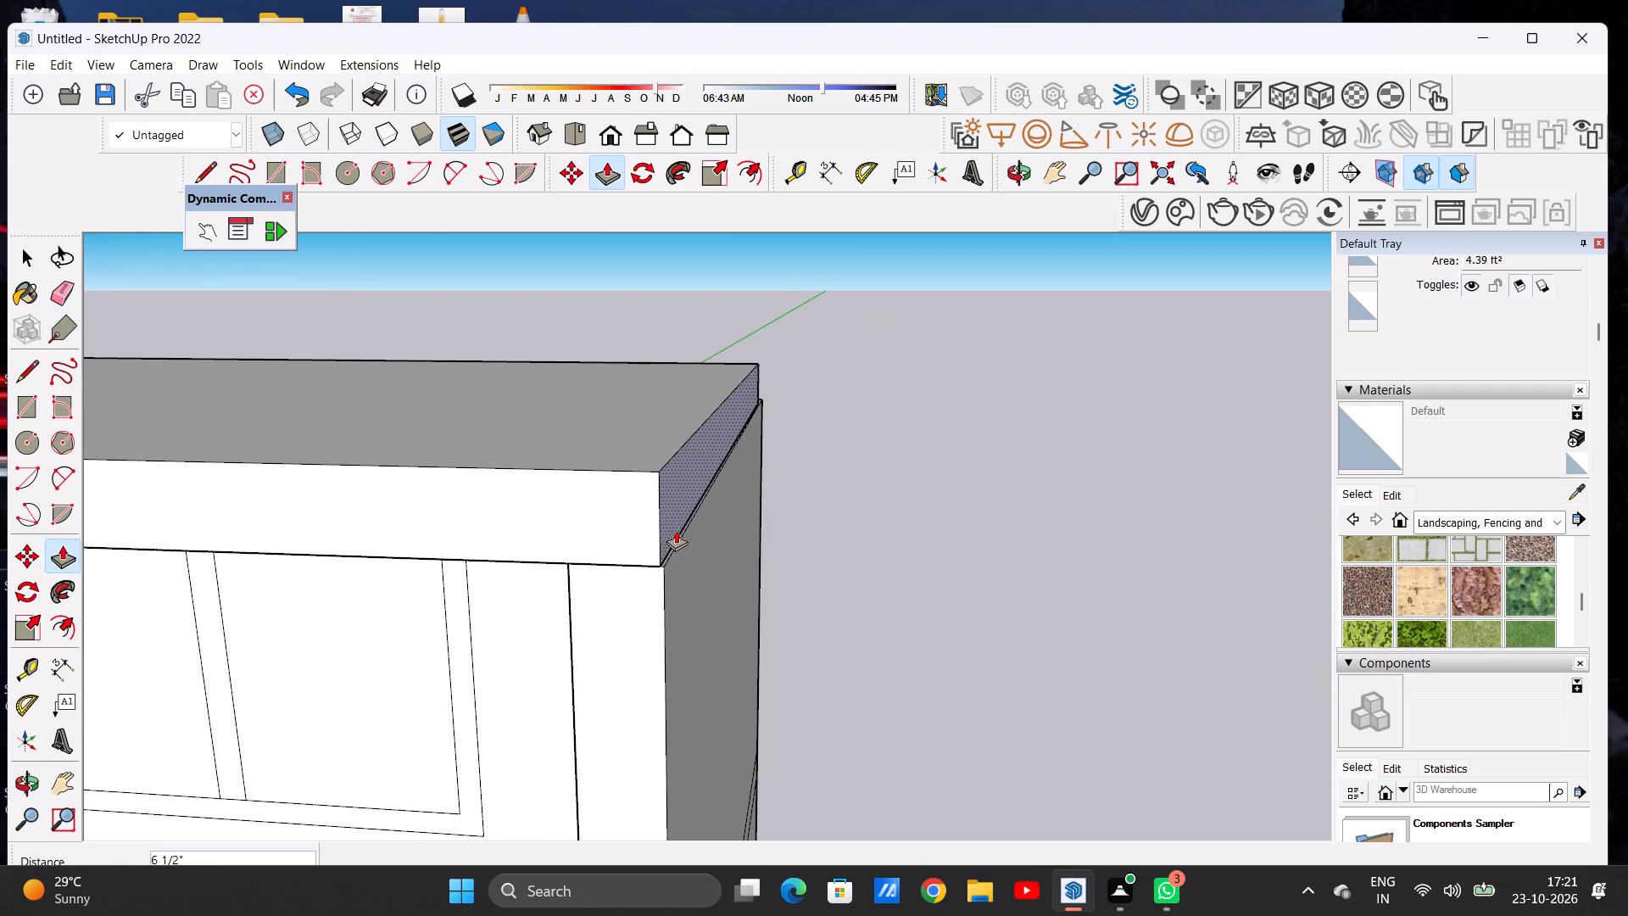
left_click(663, 568)
scroll(690, 501, "down", 11)
scroll(702, 490, "up", 1)
scroll(702, 490, "down", 10)
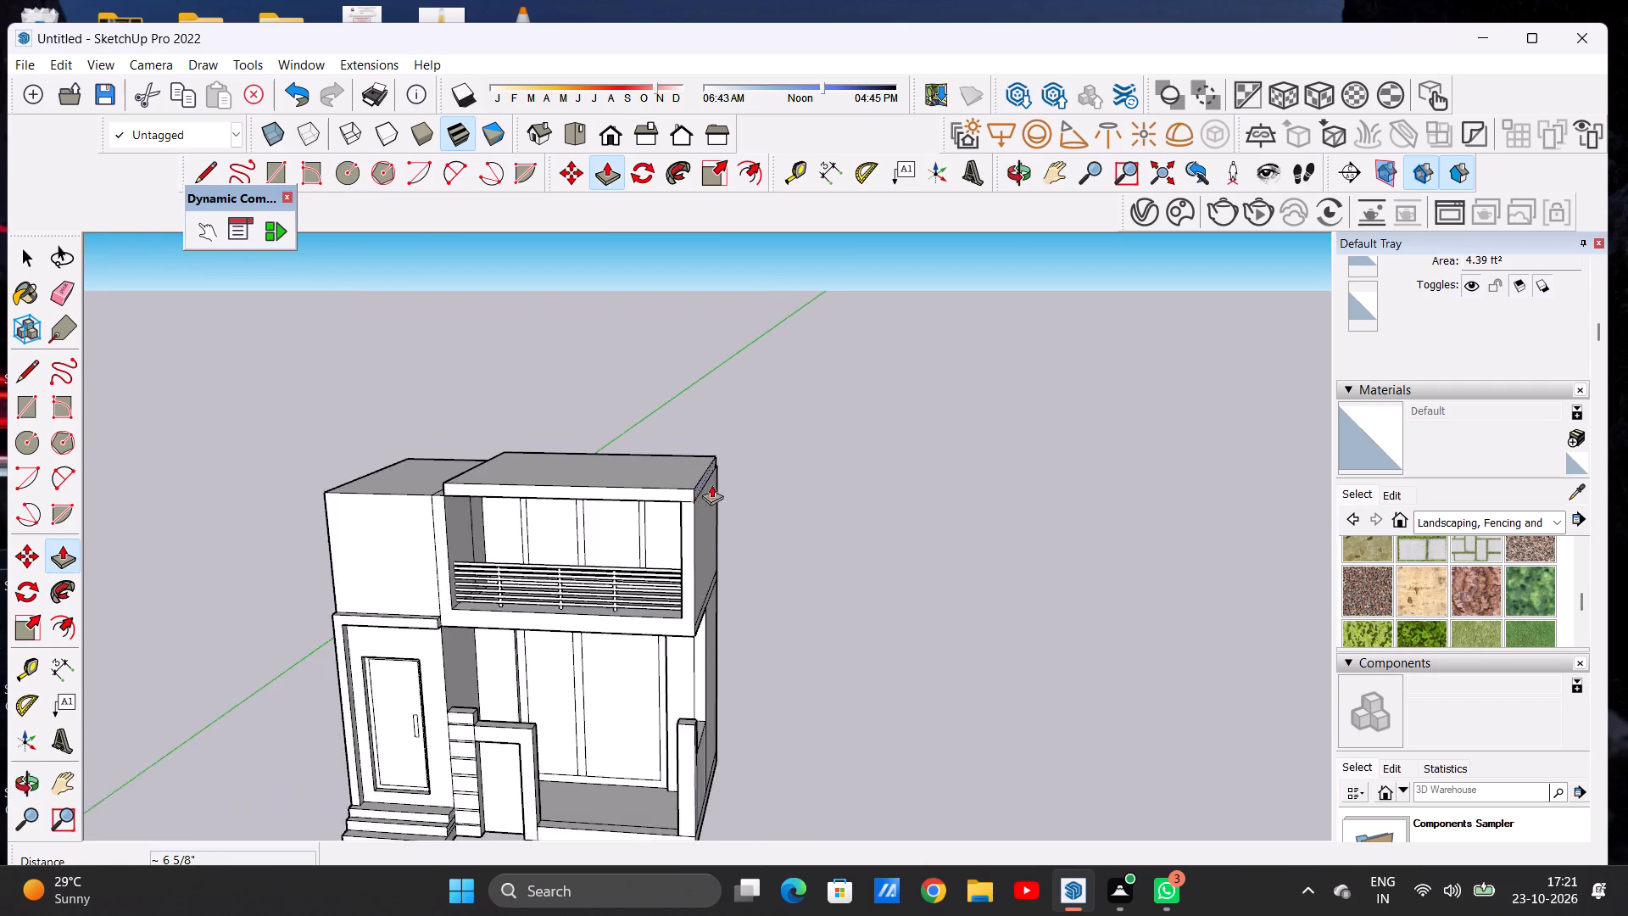
Extrude the roof slab's rear edge face about 6 5/8" to the outer face of the back wall.
middle_click_drag(773, 466, 237, 520)
scroll(692, 531, "up", 6)
middle_click_drag(890, 489, 746, 485)
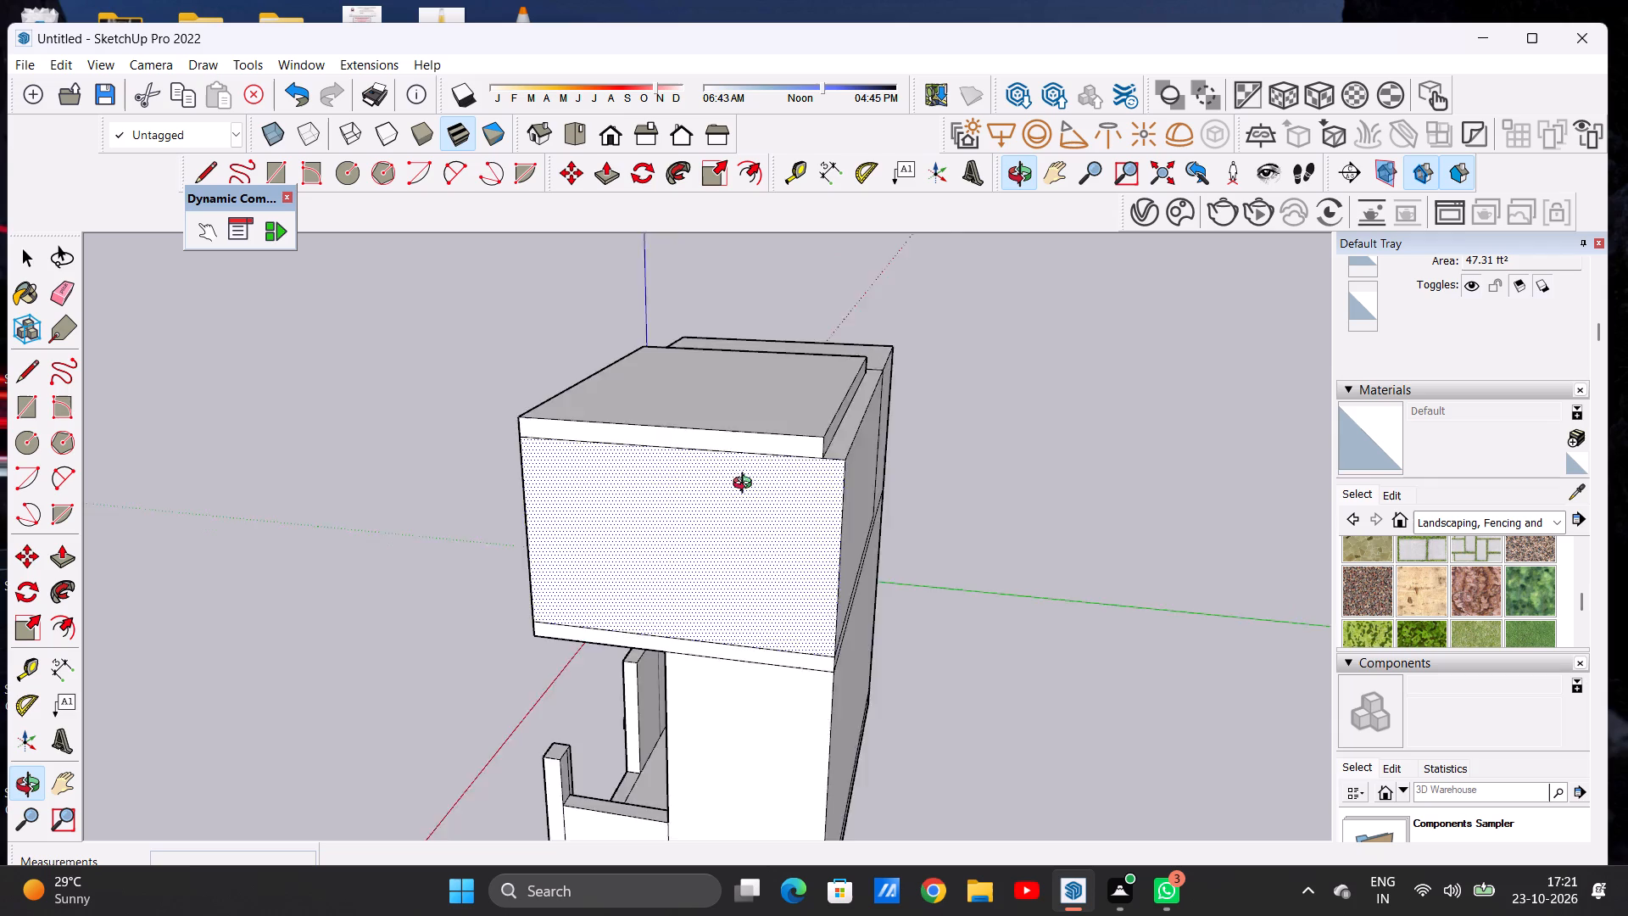
middle_click_drag(746, 485, 477, 489)
scroll(555, 458, "up", 14)
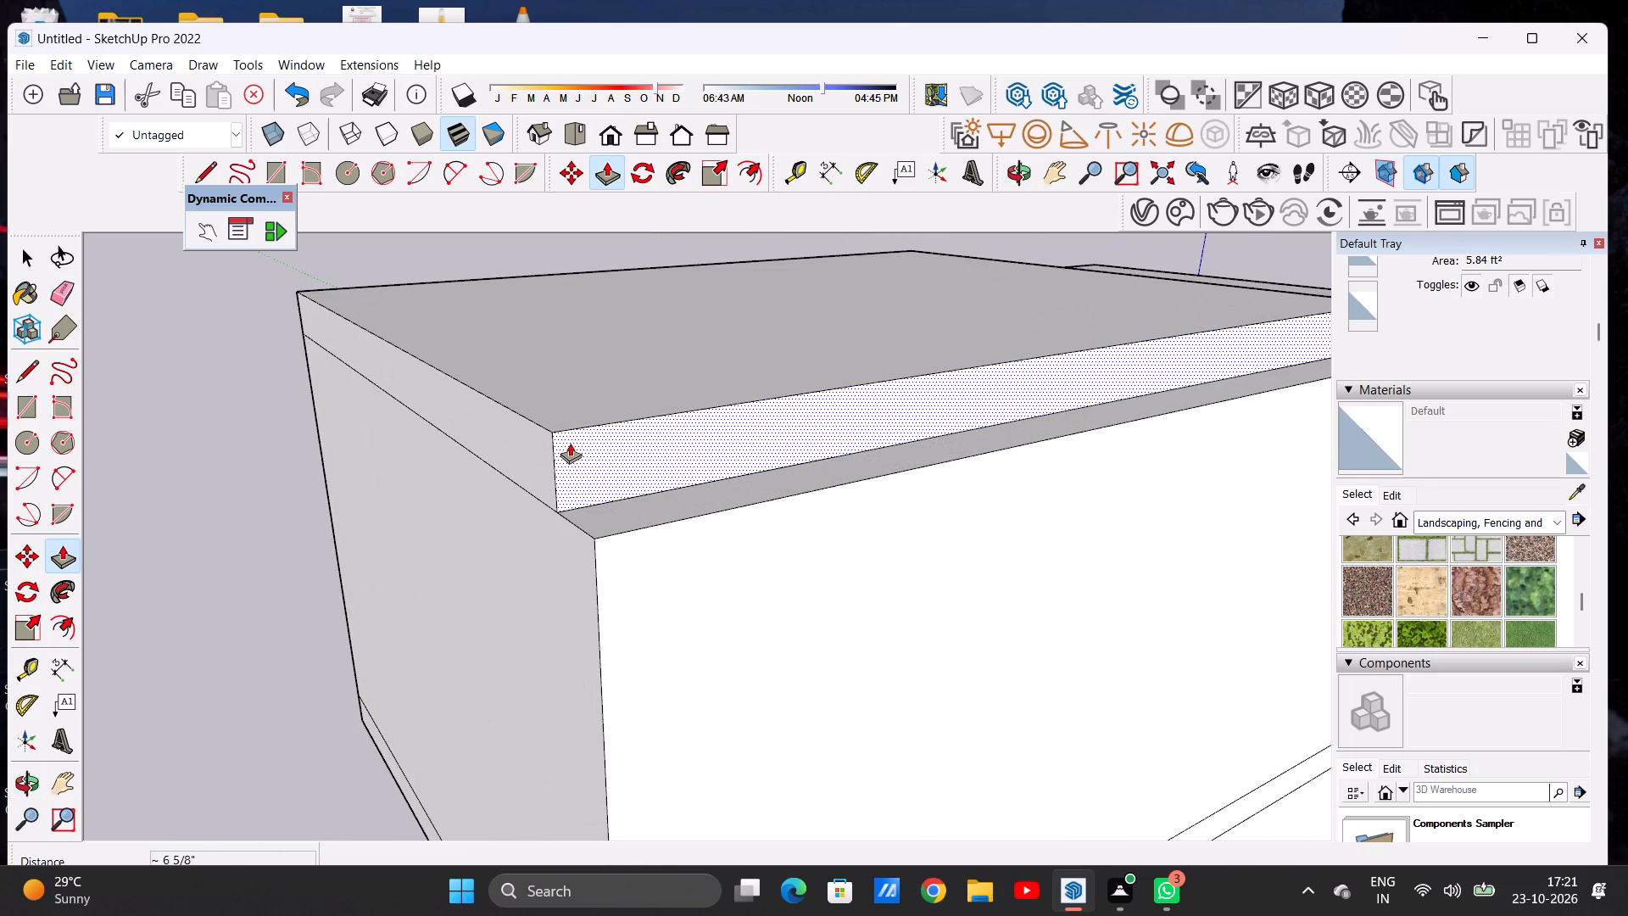
left_click(570, 443)
left_click(599, 556)
scroll(627, 550, "down", 8)
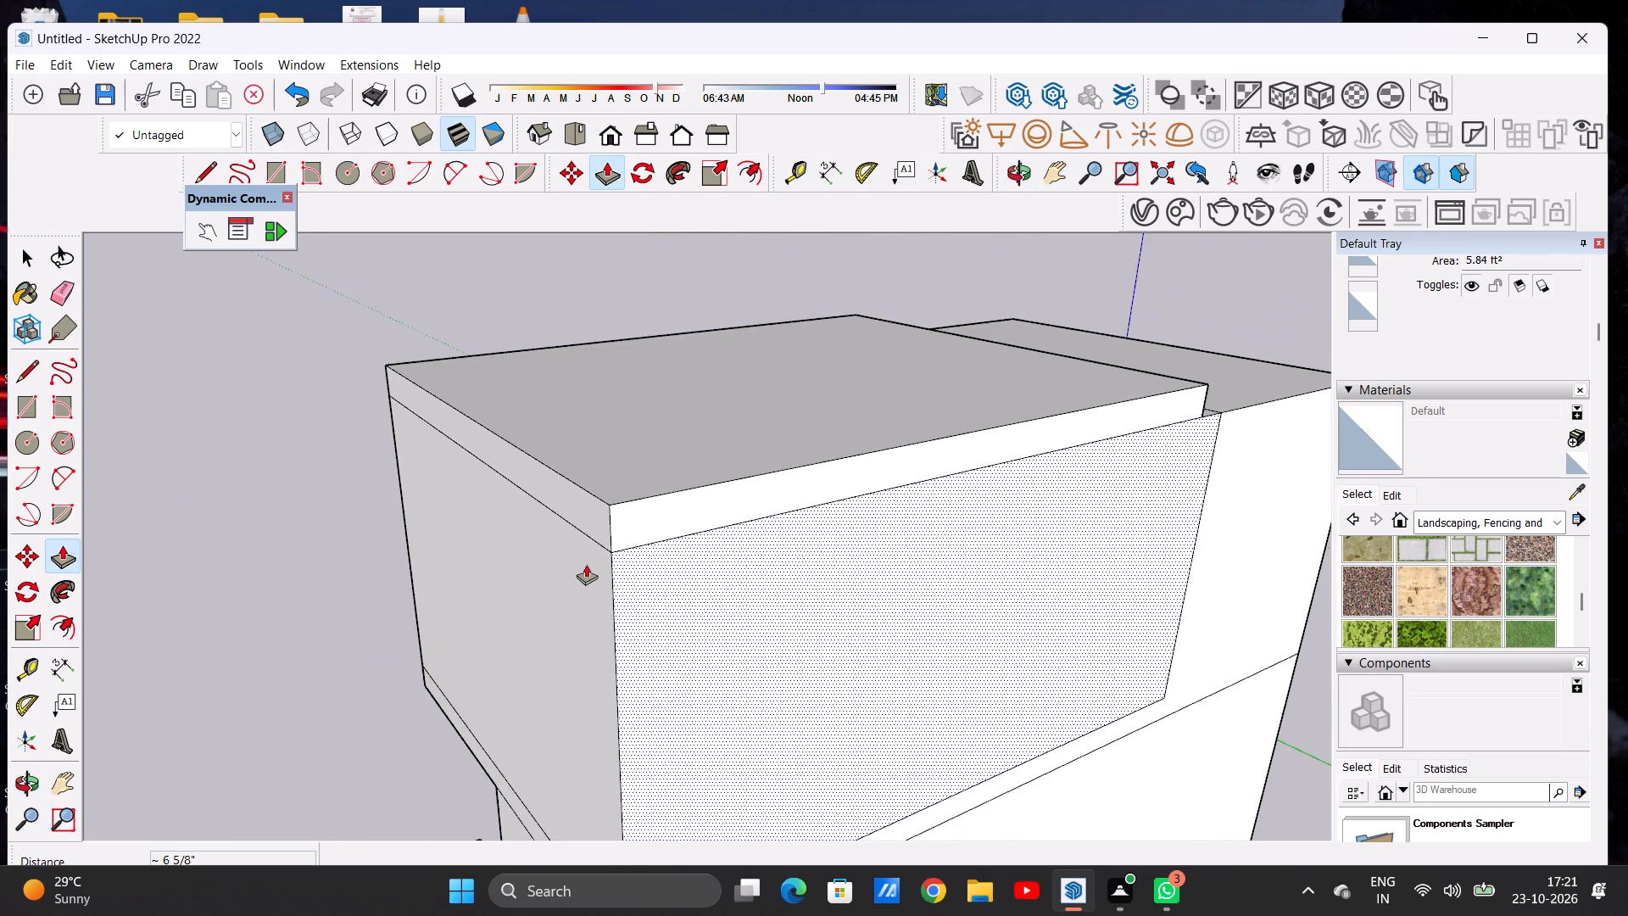
scroll(577, 548, "down", 3)
Extrude the roof slab's left side face about 6 5/8" to the outer side of the left balcony wall.
middle_click_drag(909, 483, 378, 505)
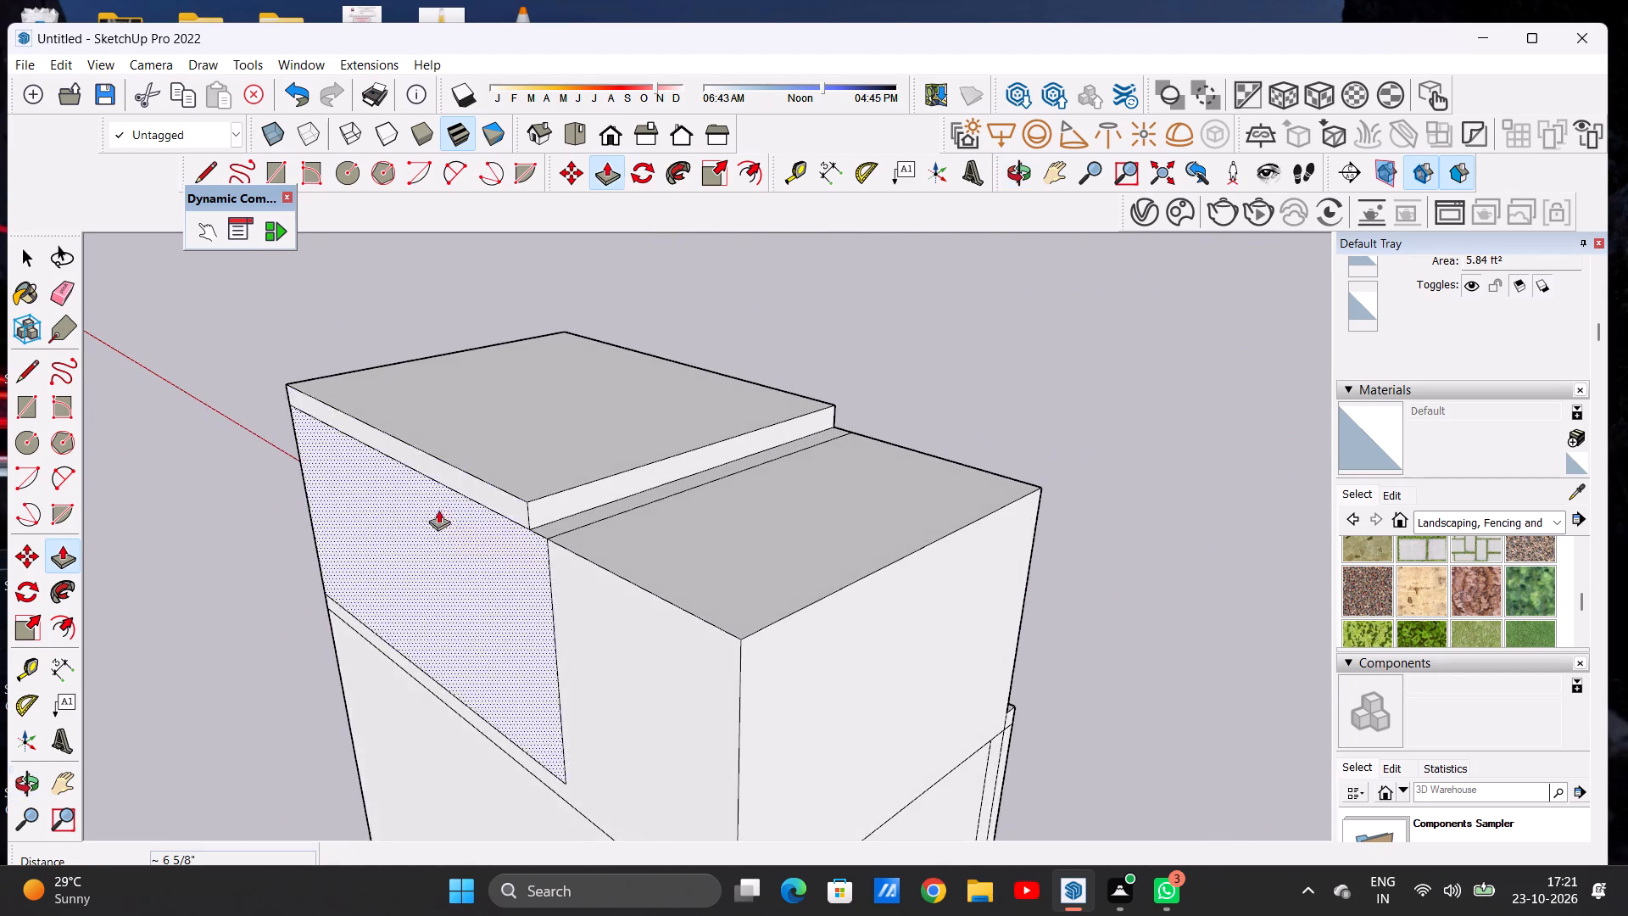
scroll(566, 508, "up", 12)
left_click(517, 521)
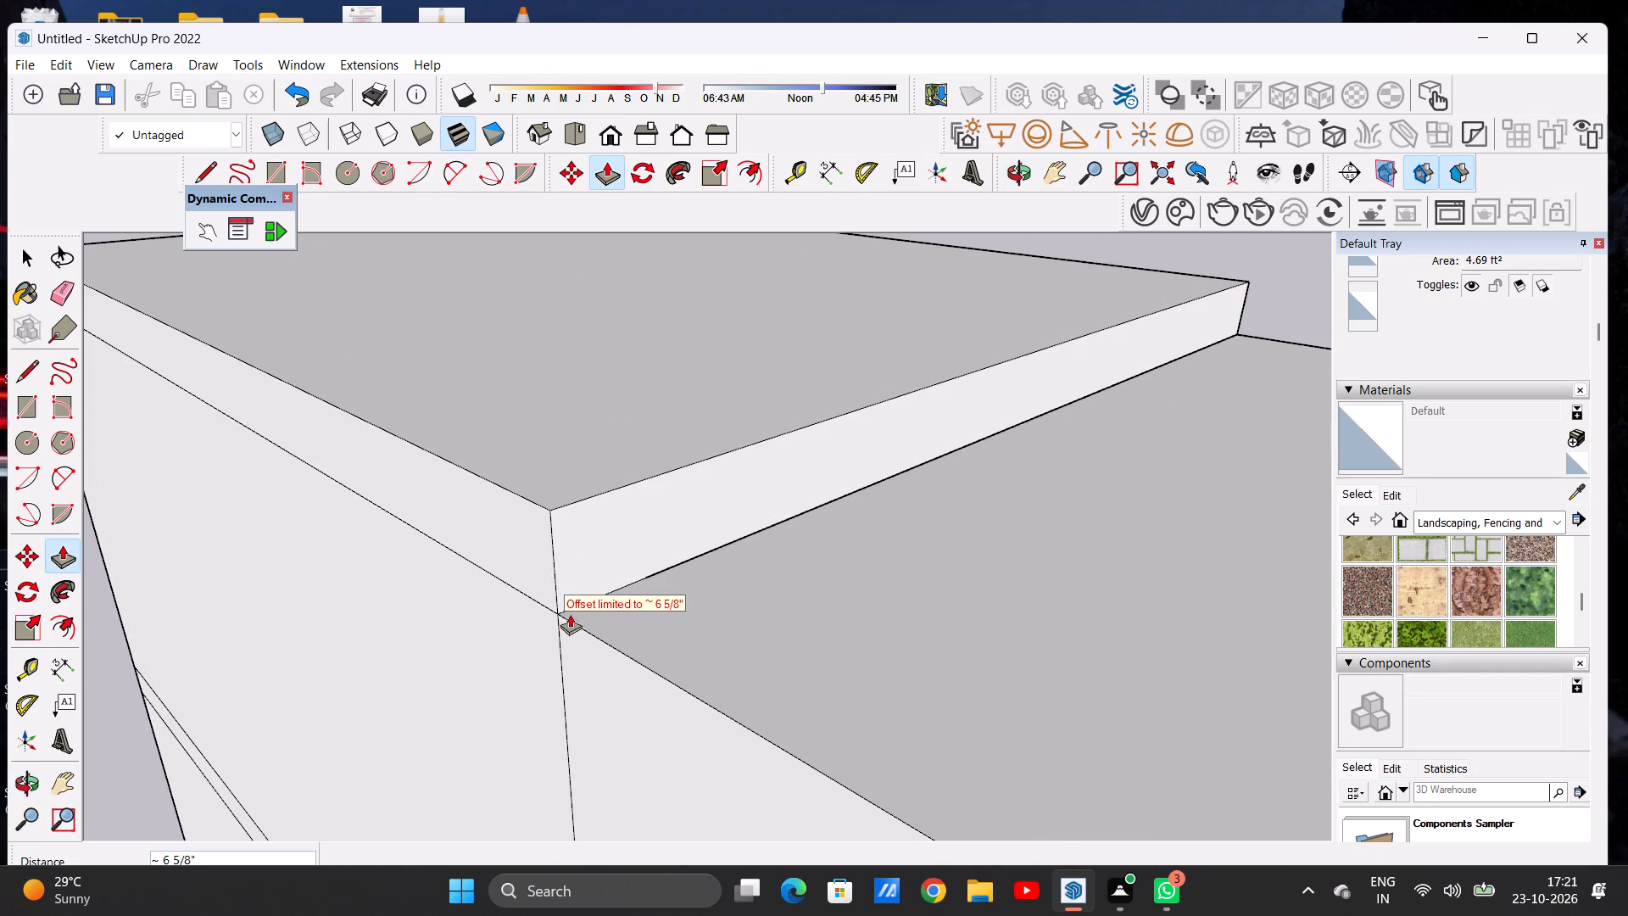
left_click(561, 617)
scroll(568, 587, "down", 14)
middle_click_drag(1021, 501, 665, 528)
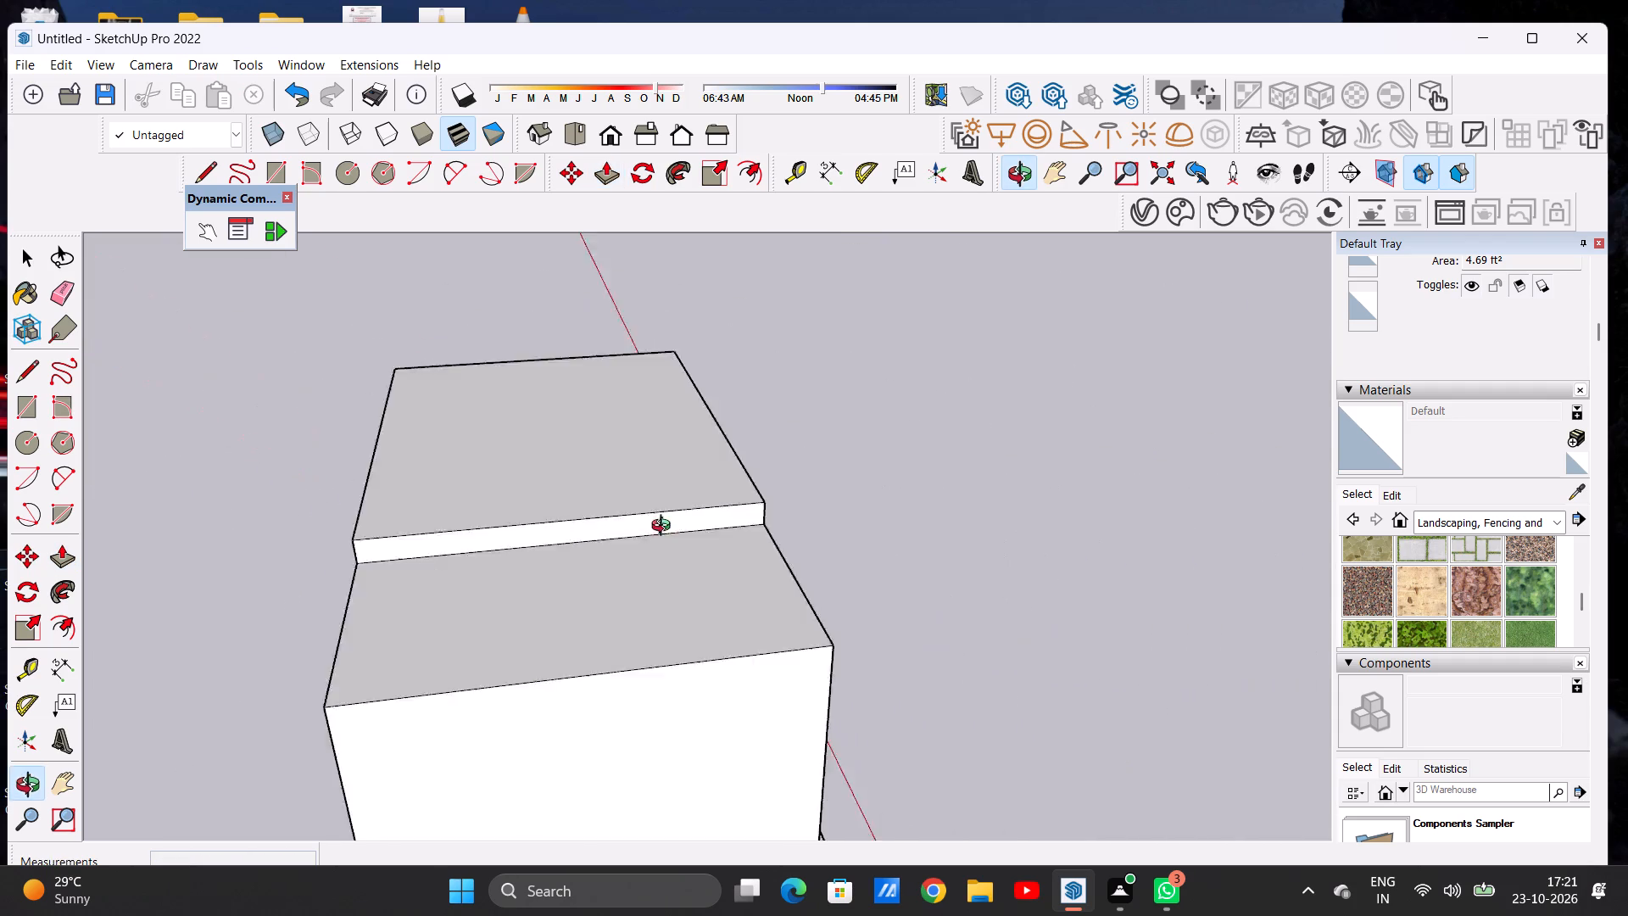
middle_click_drag(665, 528, 283, 500)
middle_click_drag(570, 504, 364, 502)
scroll(441, 492, "up", 2)
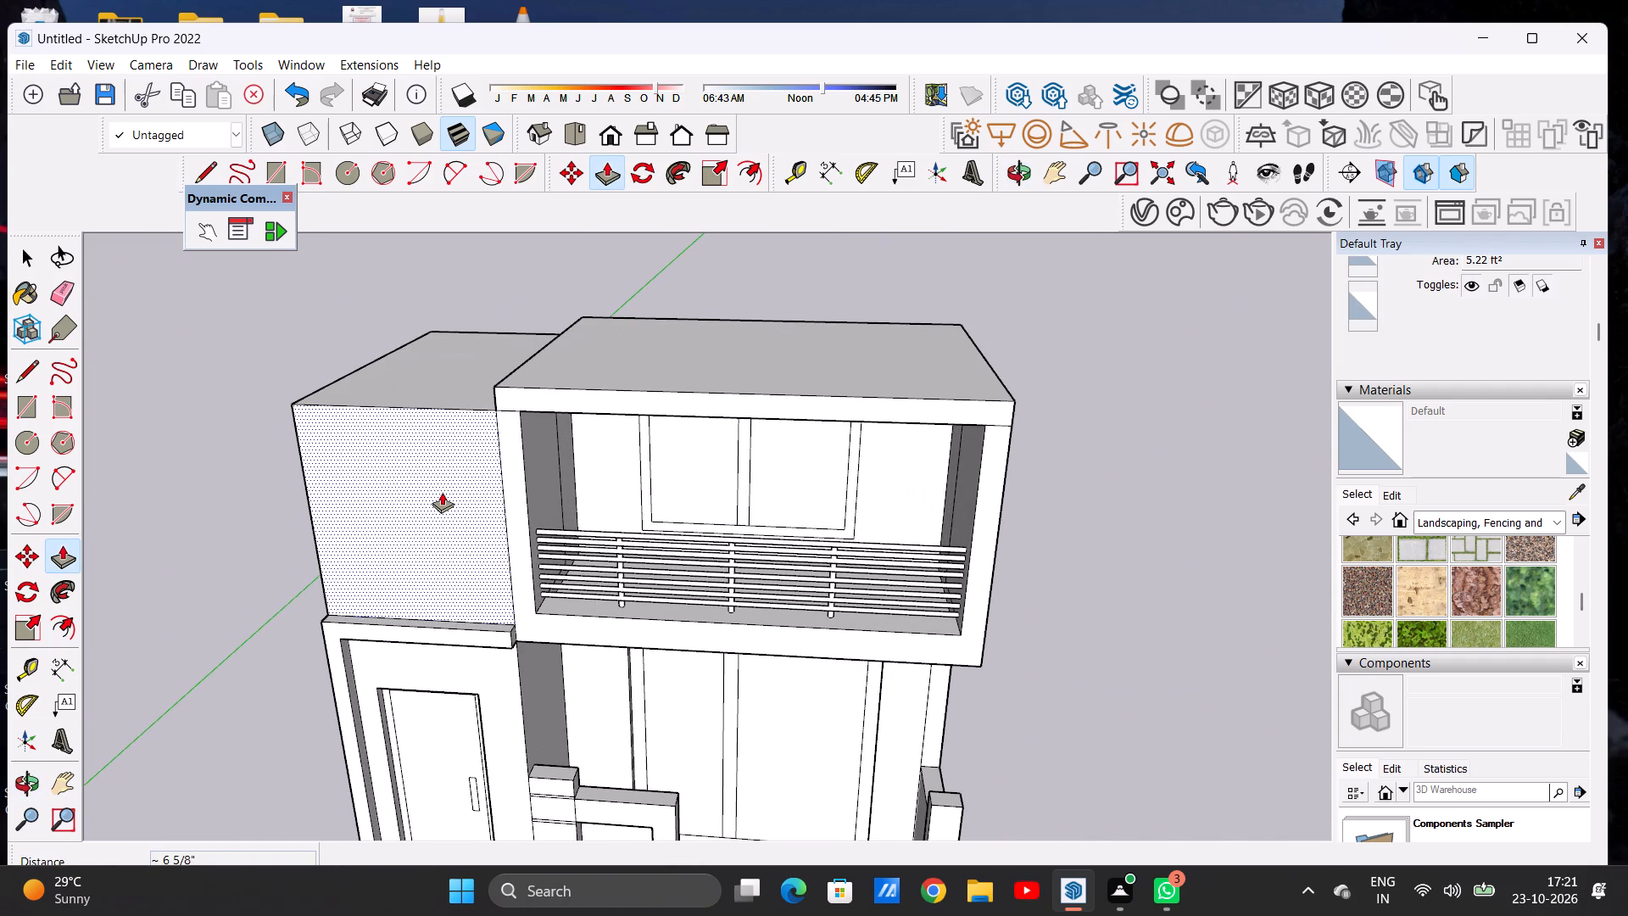
key("space")
Erase the front seam line between the roof slab and the top of the left balcony wall.
scroll(474, 514, "down", 3)
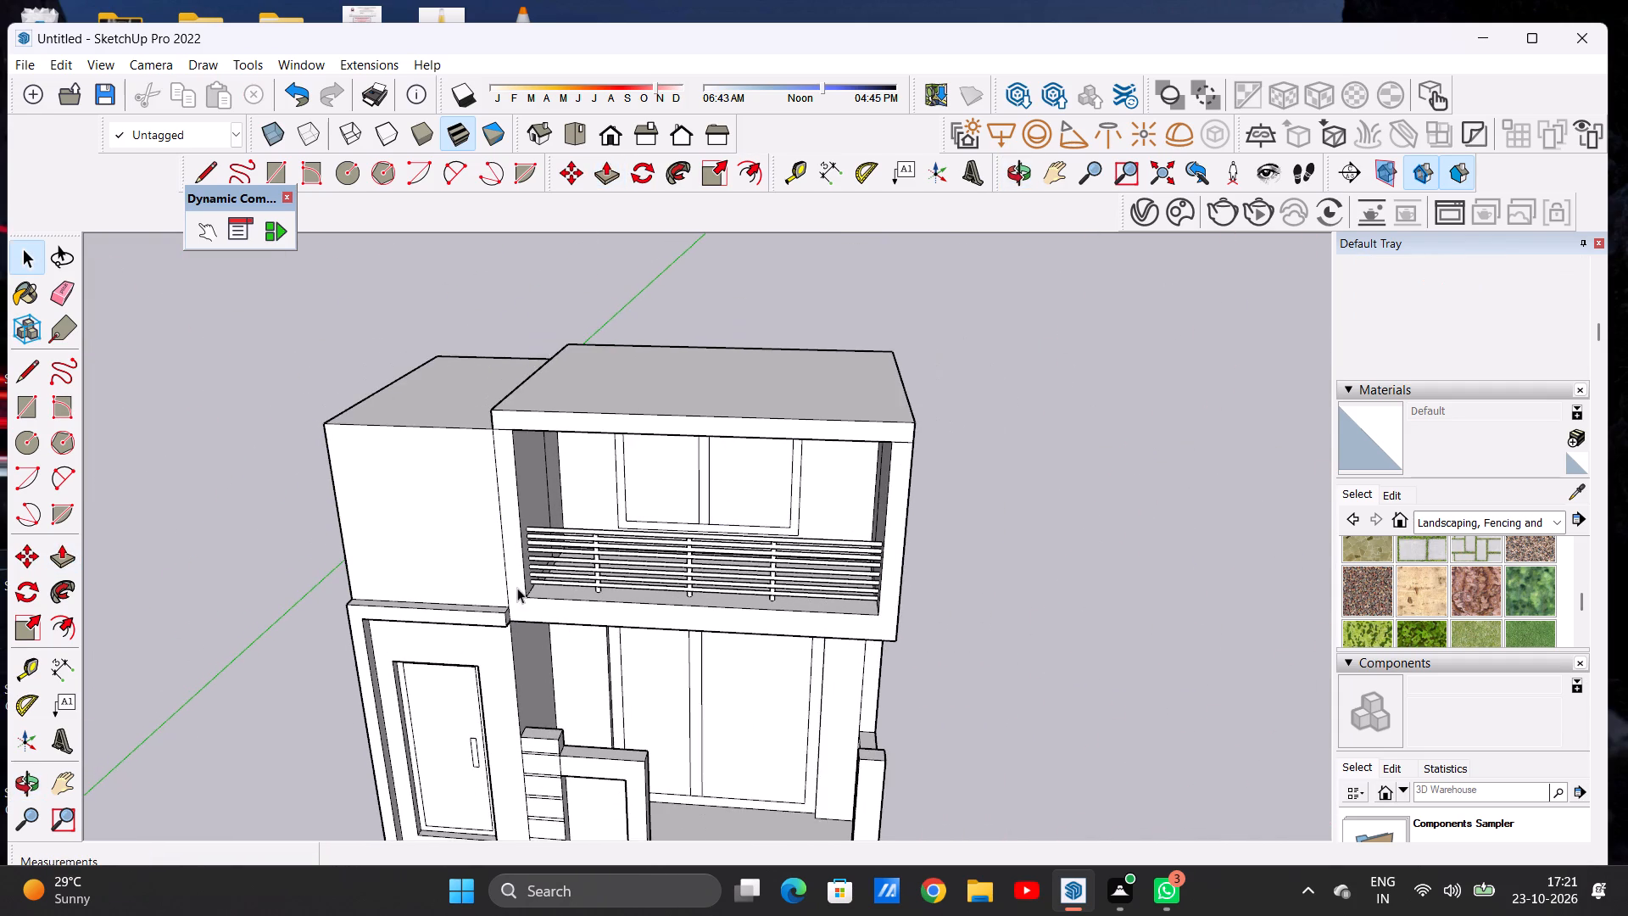
middle_click_drag(517, 588, 648, 468)
middle_click_drag(658, 455, 661, 448)
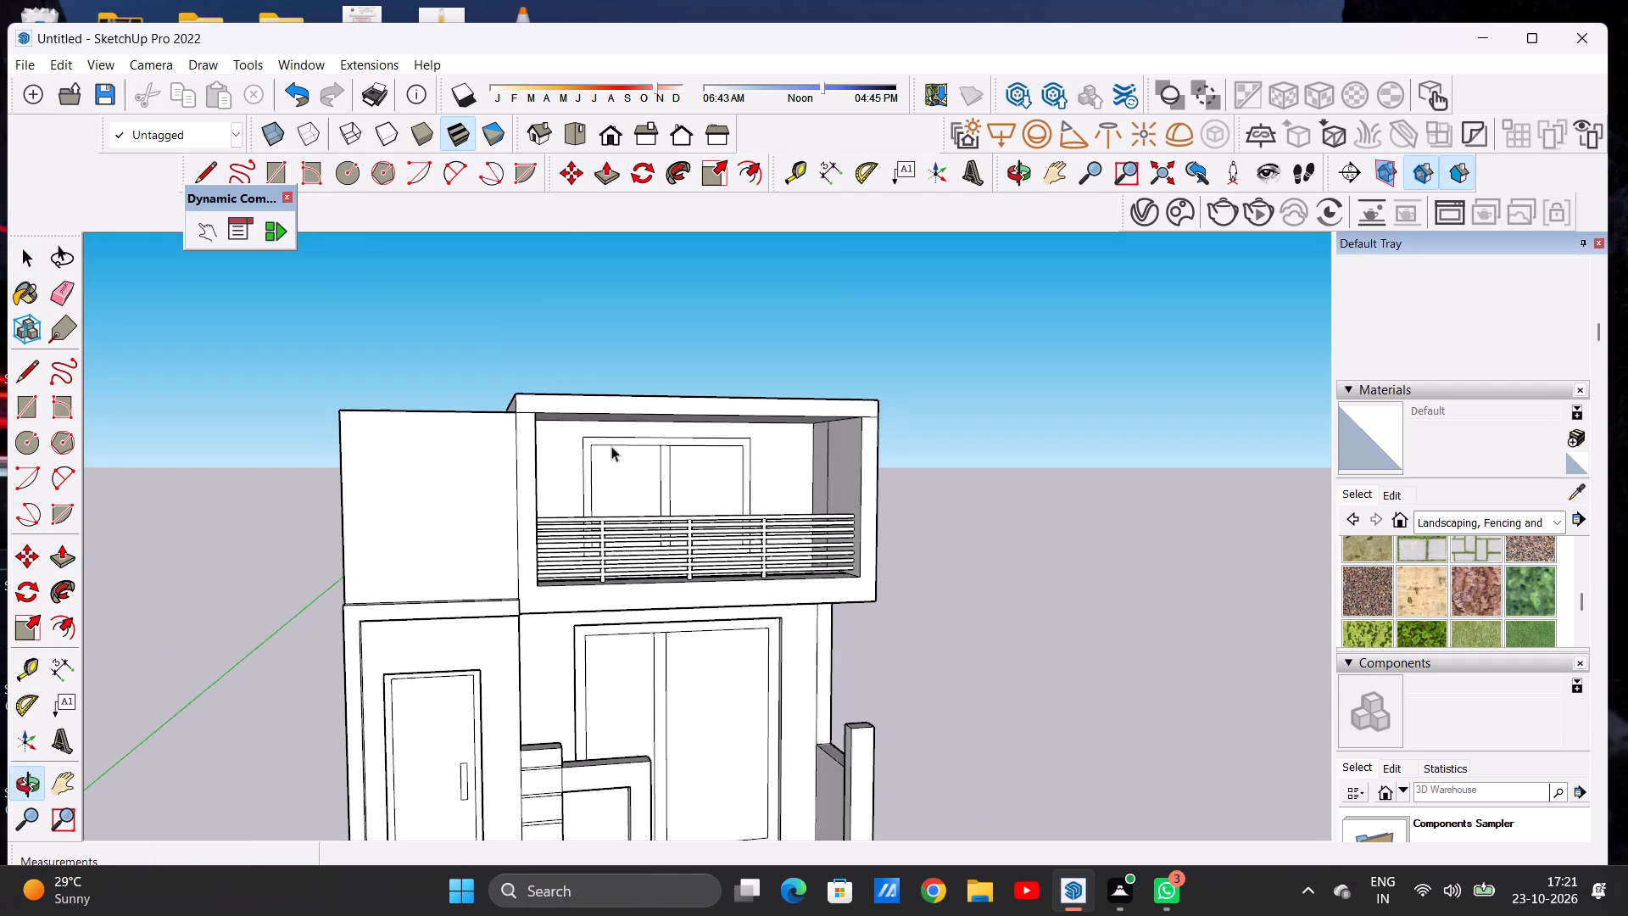
middle_click_drag(611, 446, 506, 473)
scroll(517, 415, "up", 9)
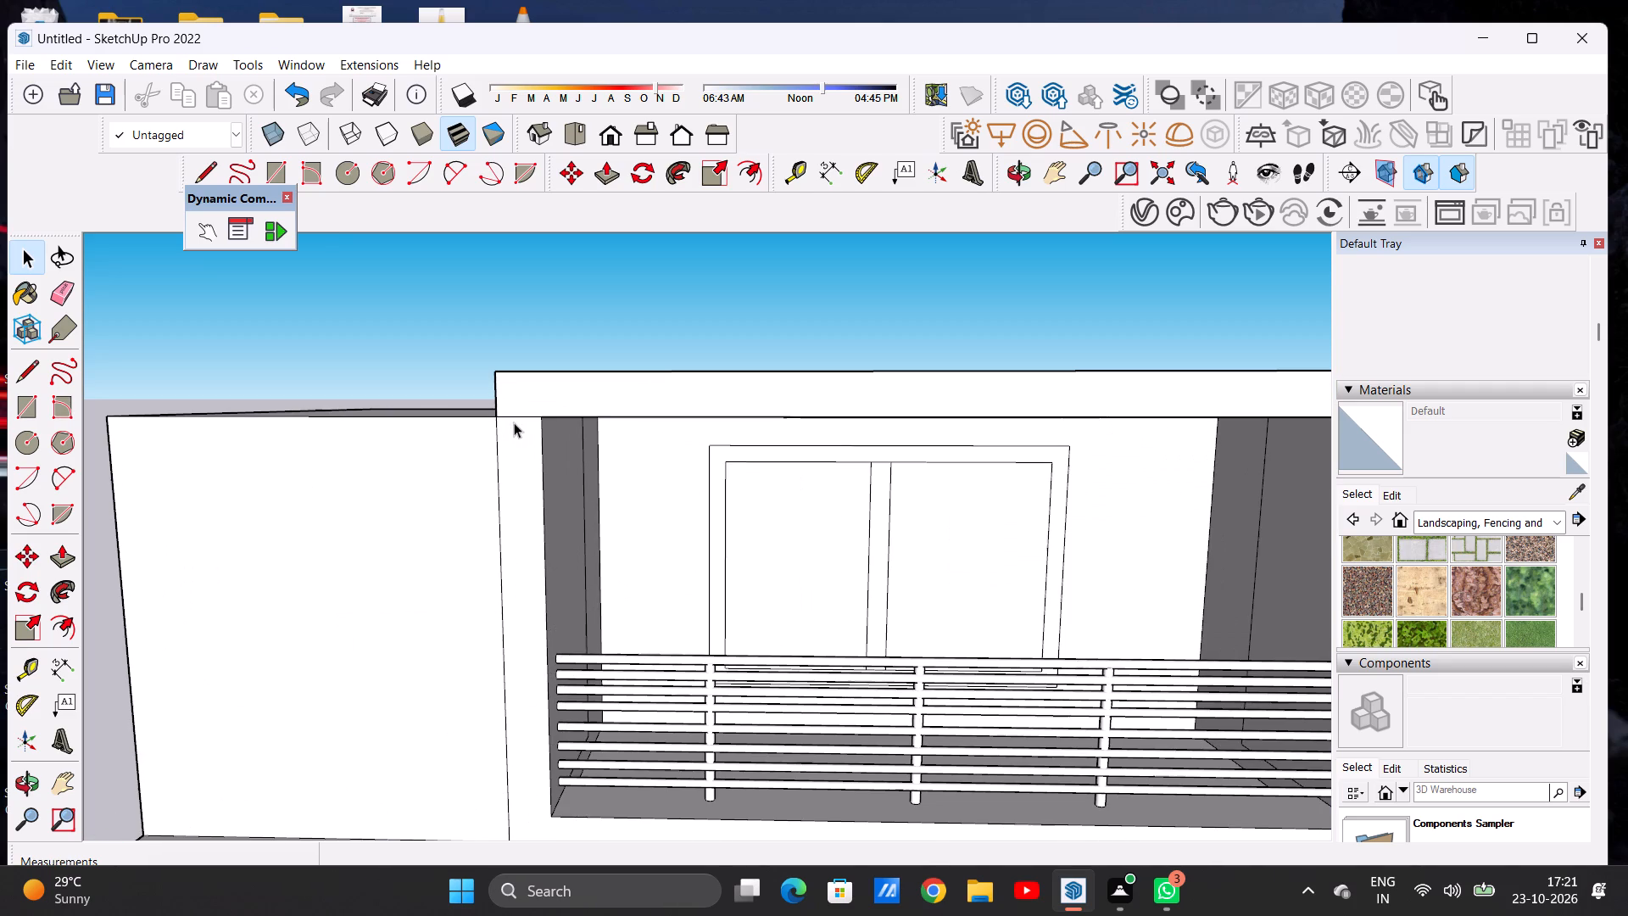
key("e")
scroll(521, 416, "up", 3)
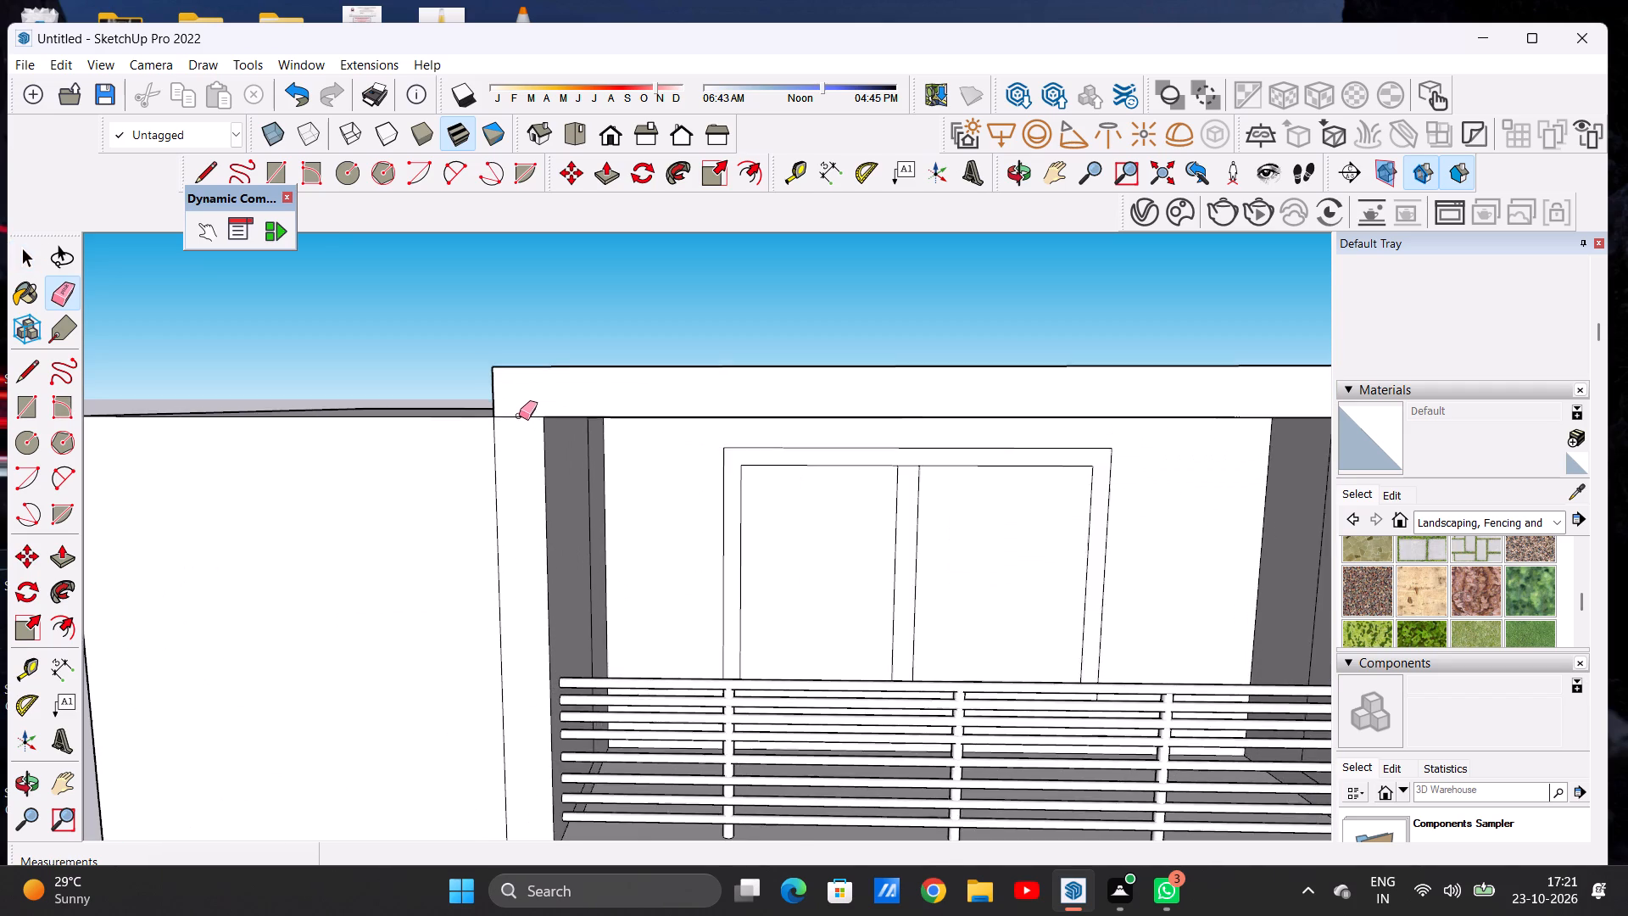
scroll(519, 416, "up", 1)
left_click_drag(516, 408, 516, 427)
scroll(488, 459, "down", 10)
scroll(493, 468, "up", 1)
scroll(495, 469, "down", 3)
middle_click_drag(996, 501, 940, 501)
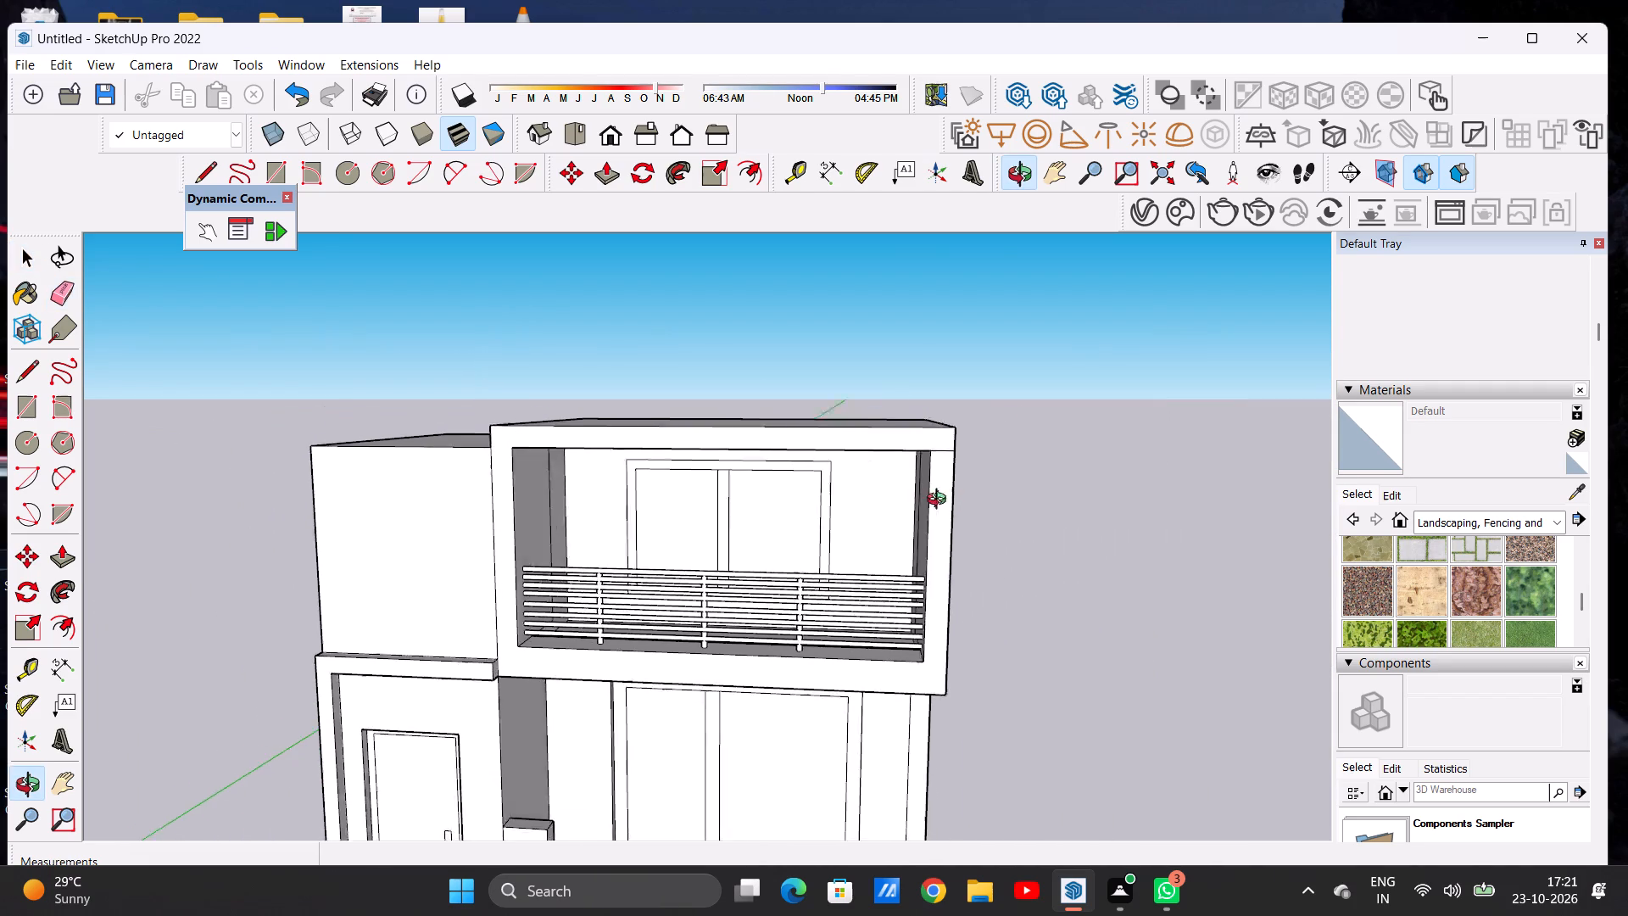
middle_click_drag(940, 501, 914, 505)
key("space")
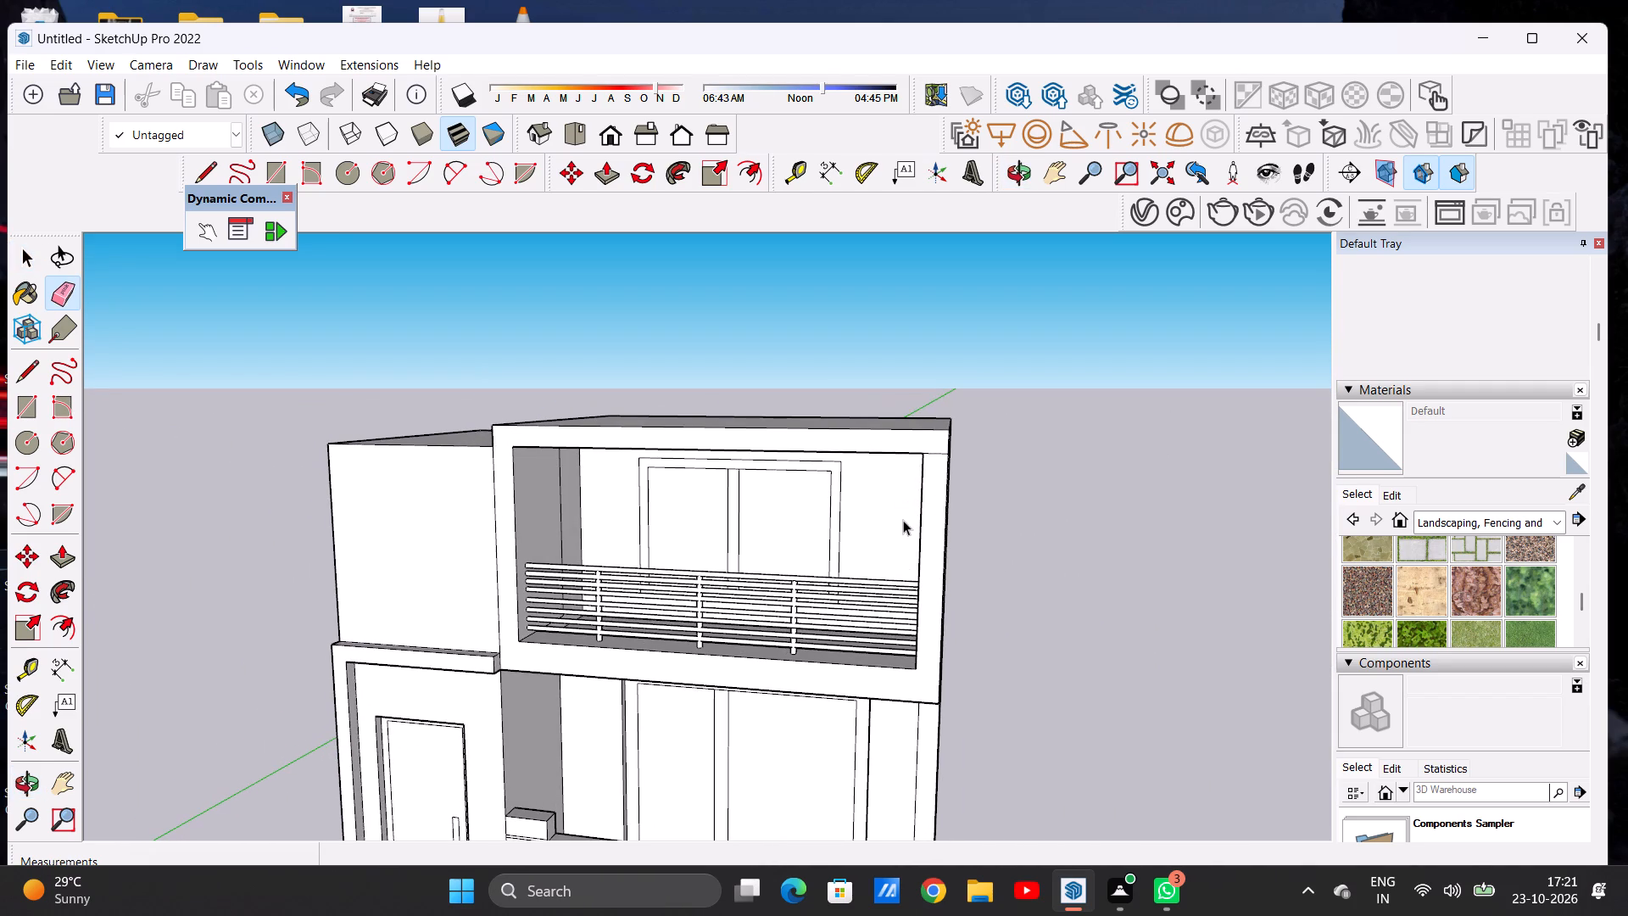
Draw a line about 6 5/8" long from the balcony opening's lower right corner across the right wall's front to its outer edge.
scroll(851, 520, "down", 4)
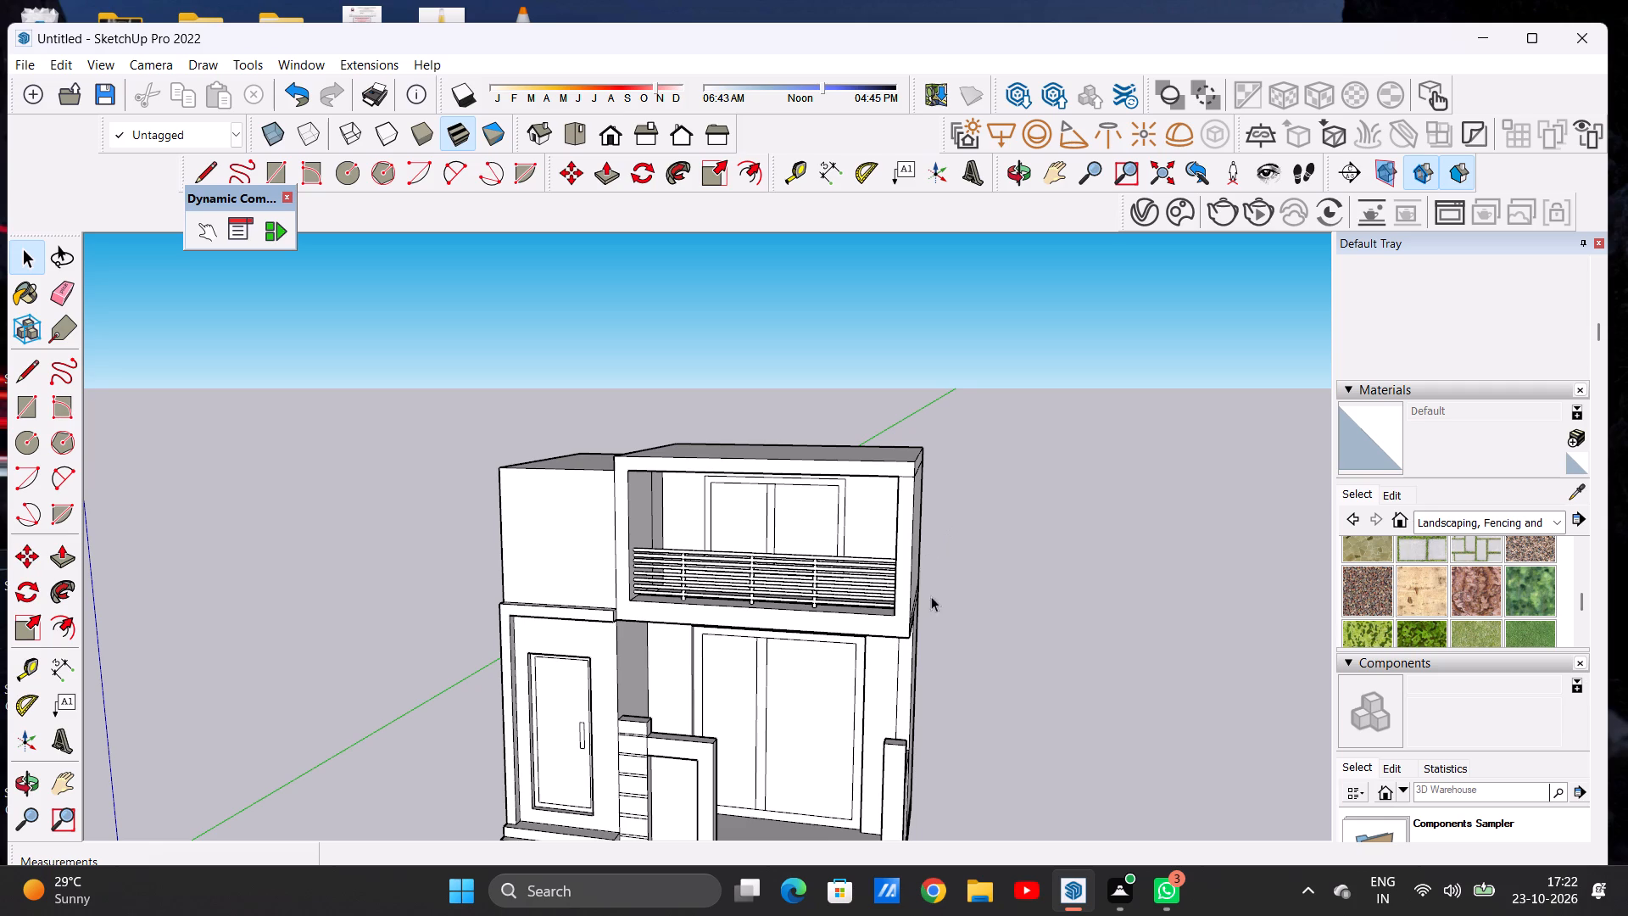
scroll(902, 650, "up", 13)
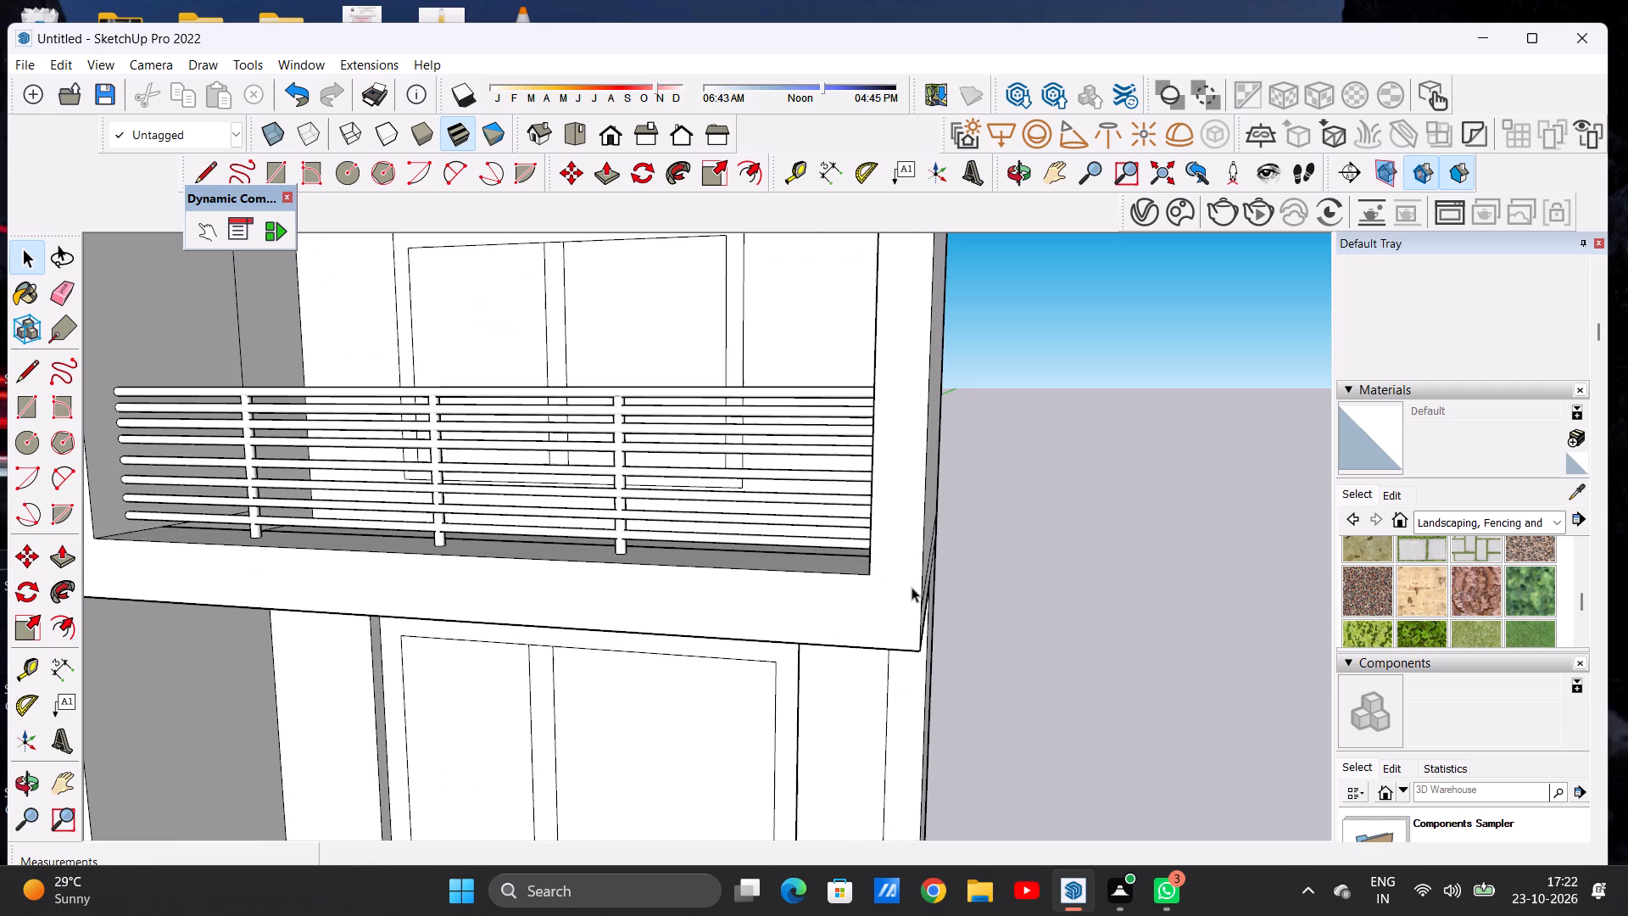
key("l")
scroll(936, 565, "up", 5)
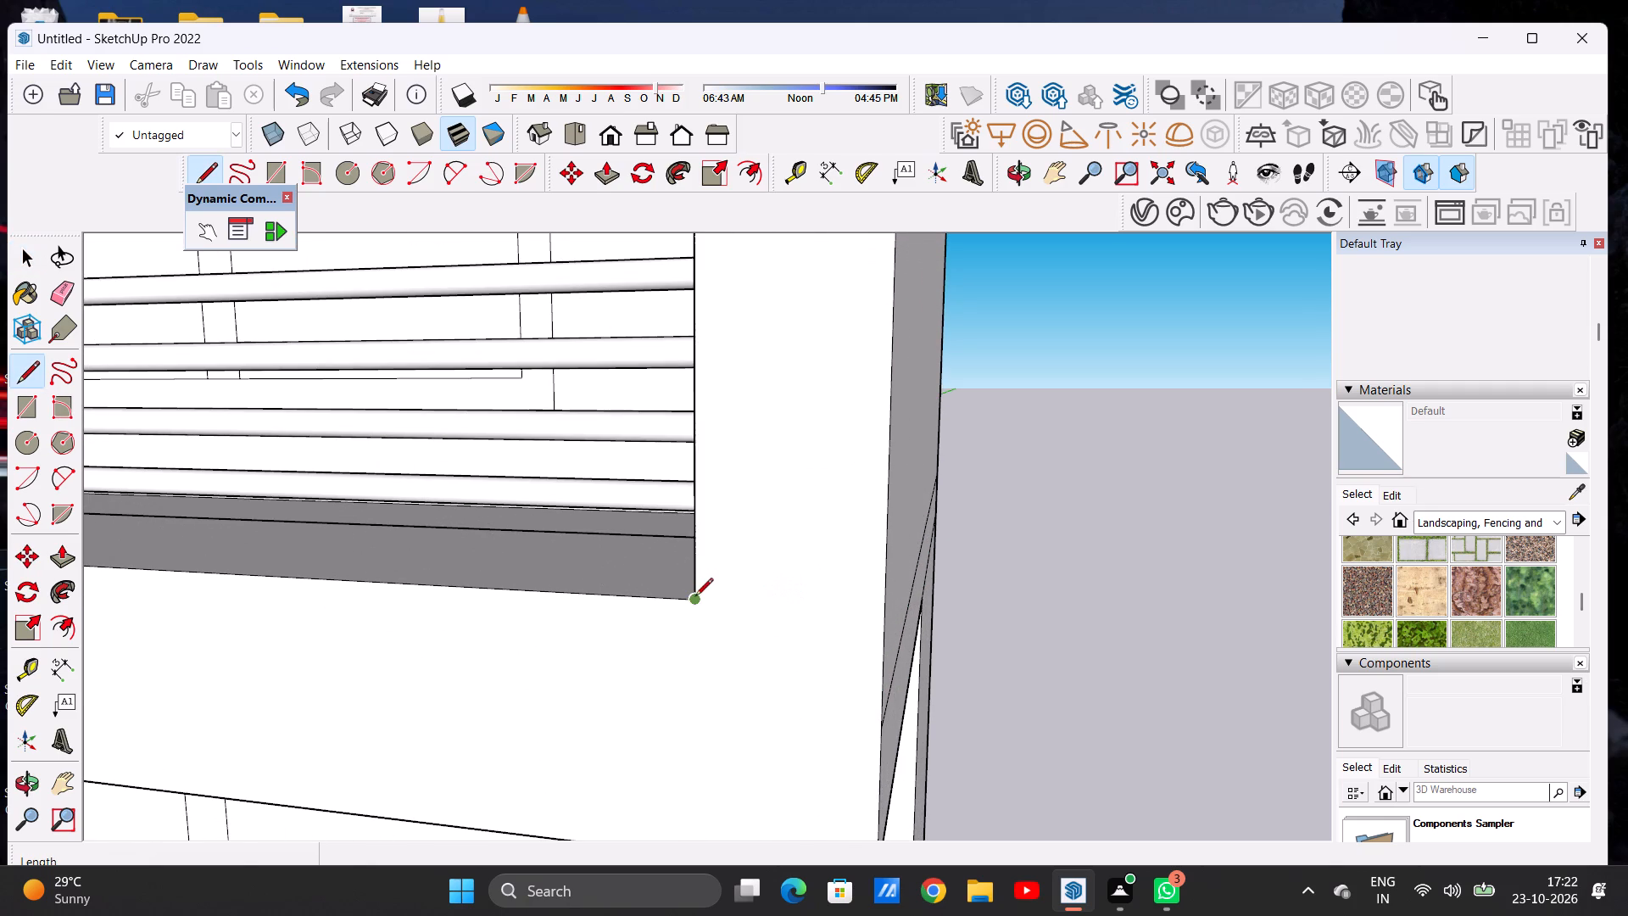
left_click(695, 597)
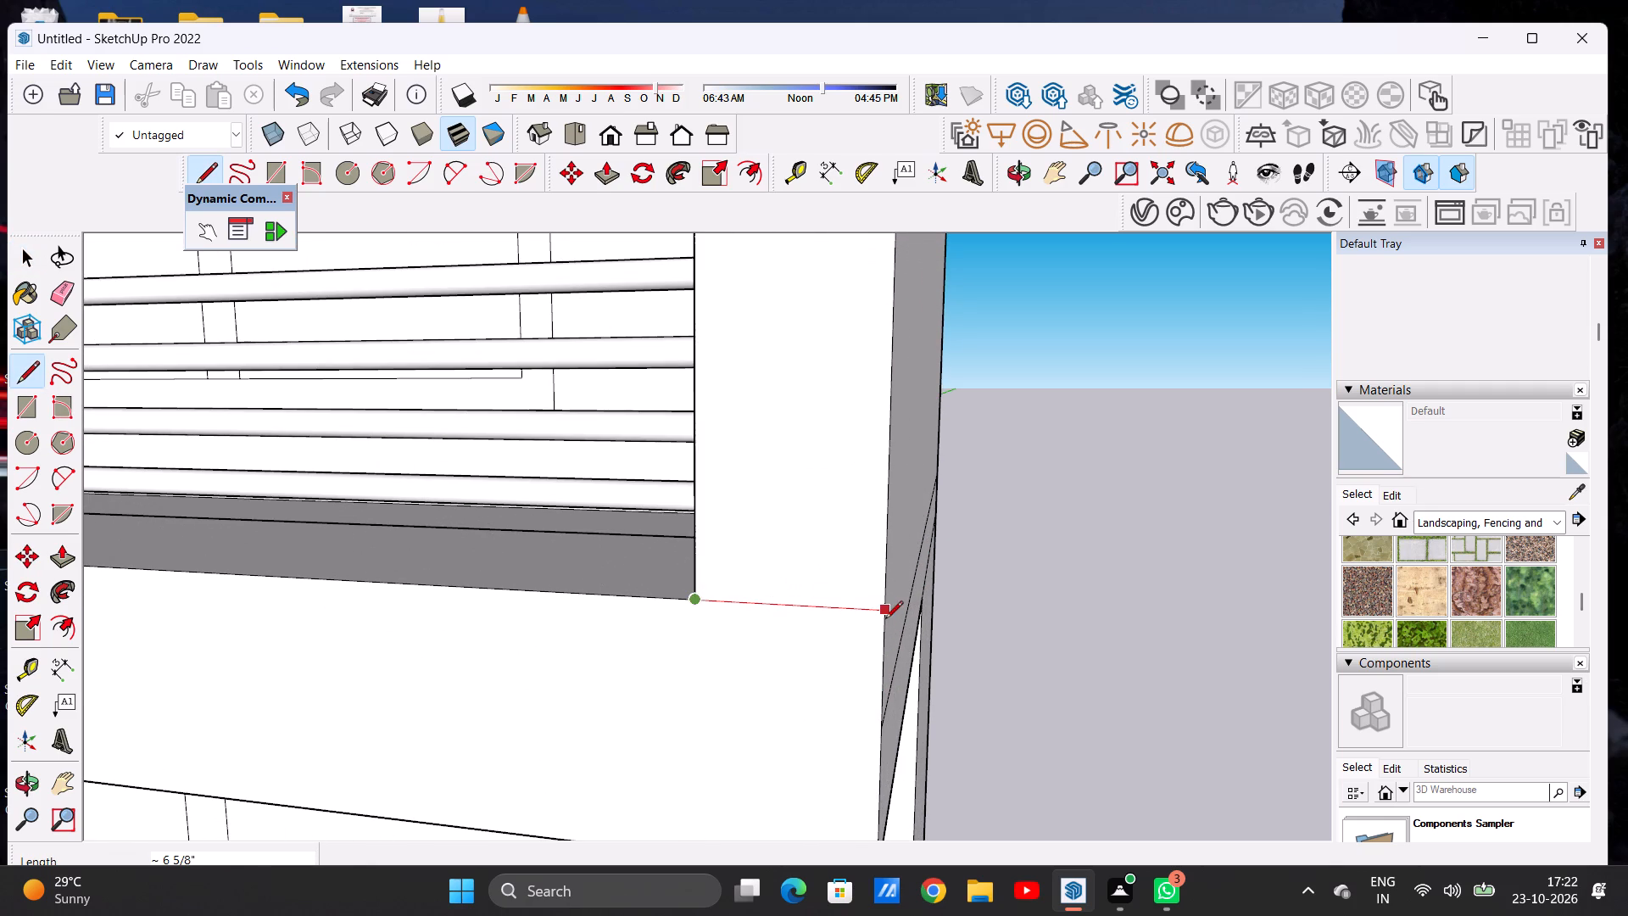
left_click(885, 620)
key("space")
scroll(814, 632, "down", 9)
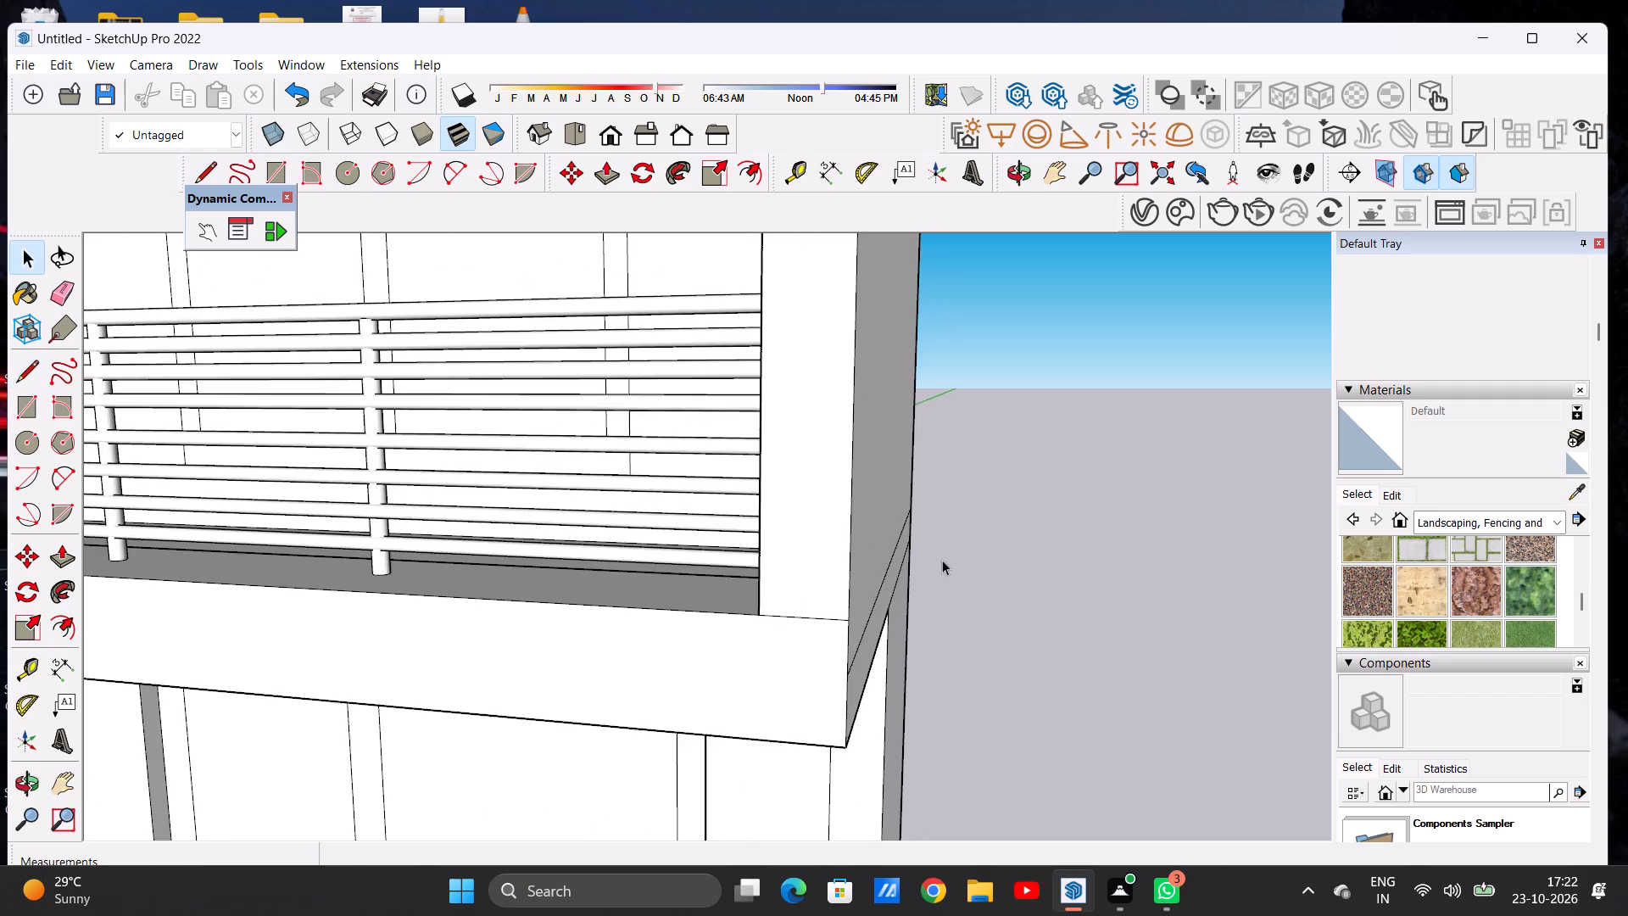
Extrude the C-shaped front face of roof slab, left wall and balcony floor slab outward 9 11/16".
scroll(942, 560, "down", 3)
scroll(948, 559, "up", 1)
scroll(948, 559, "down", 6)
scroll(799, 651, "up", 1)
scroll(799, 651, "down", 6)
middle_click_drag(432, 618, 825, 637)
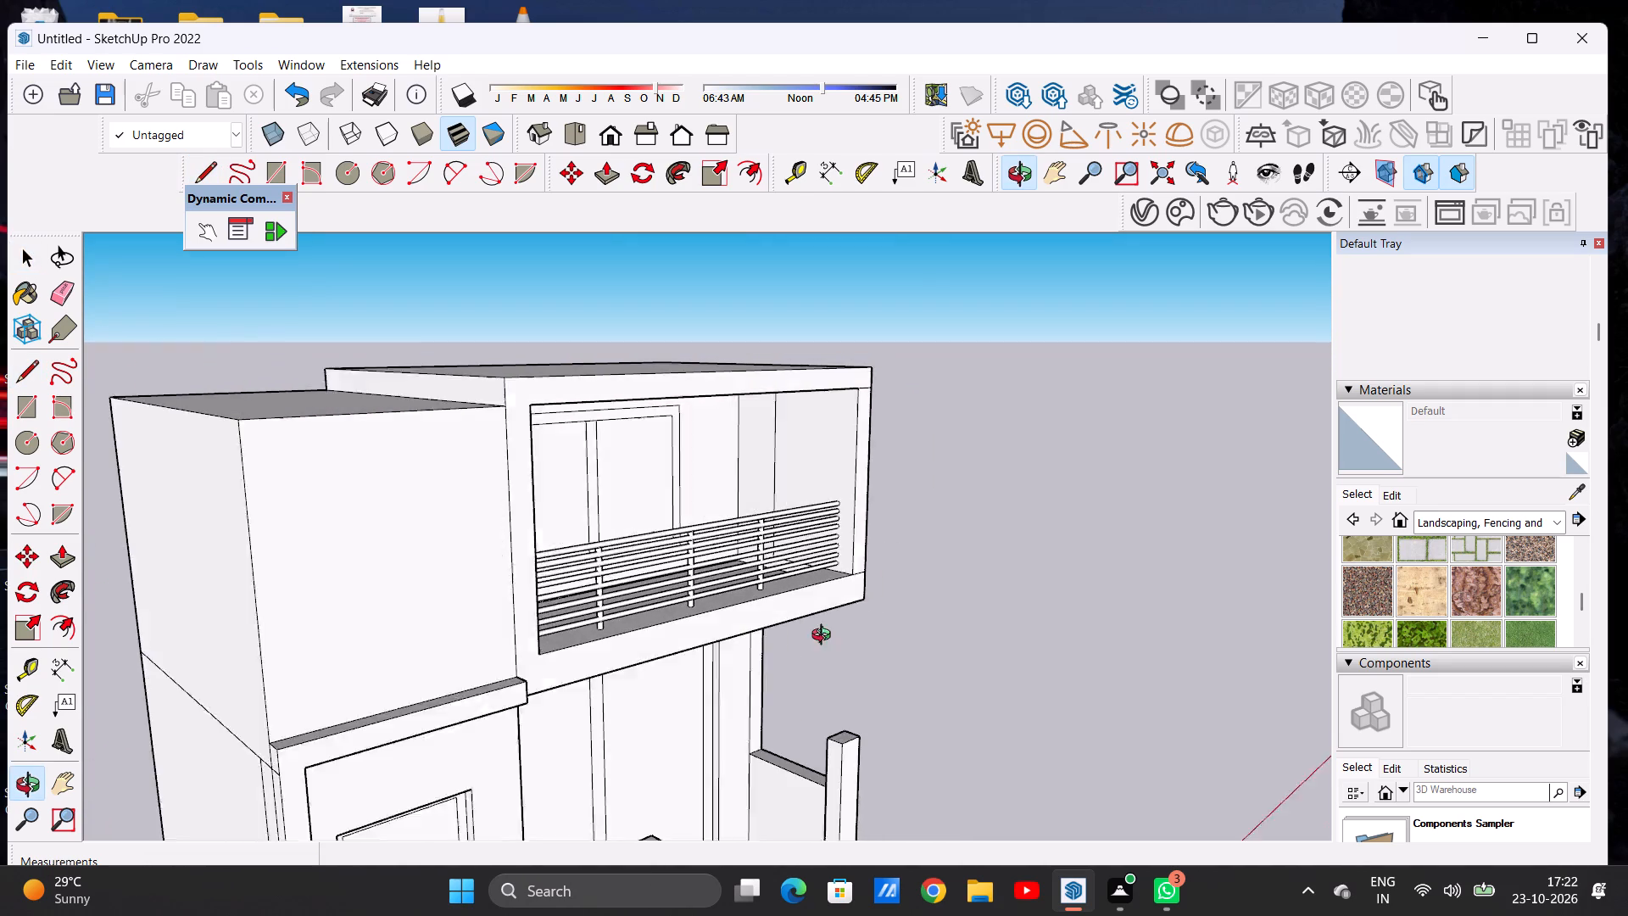
middle_click_drag(825, 637, 868, 651)
scroll(580, 619, "up", 2)
scroll(550, 634, "down", 1)
scroll(537, 643, "up", 4)
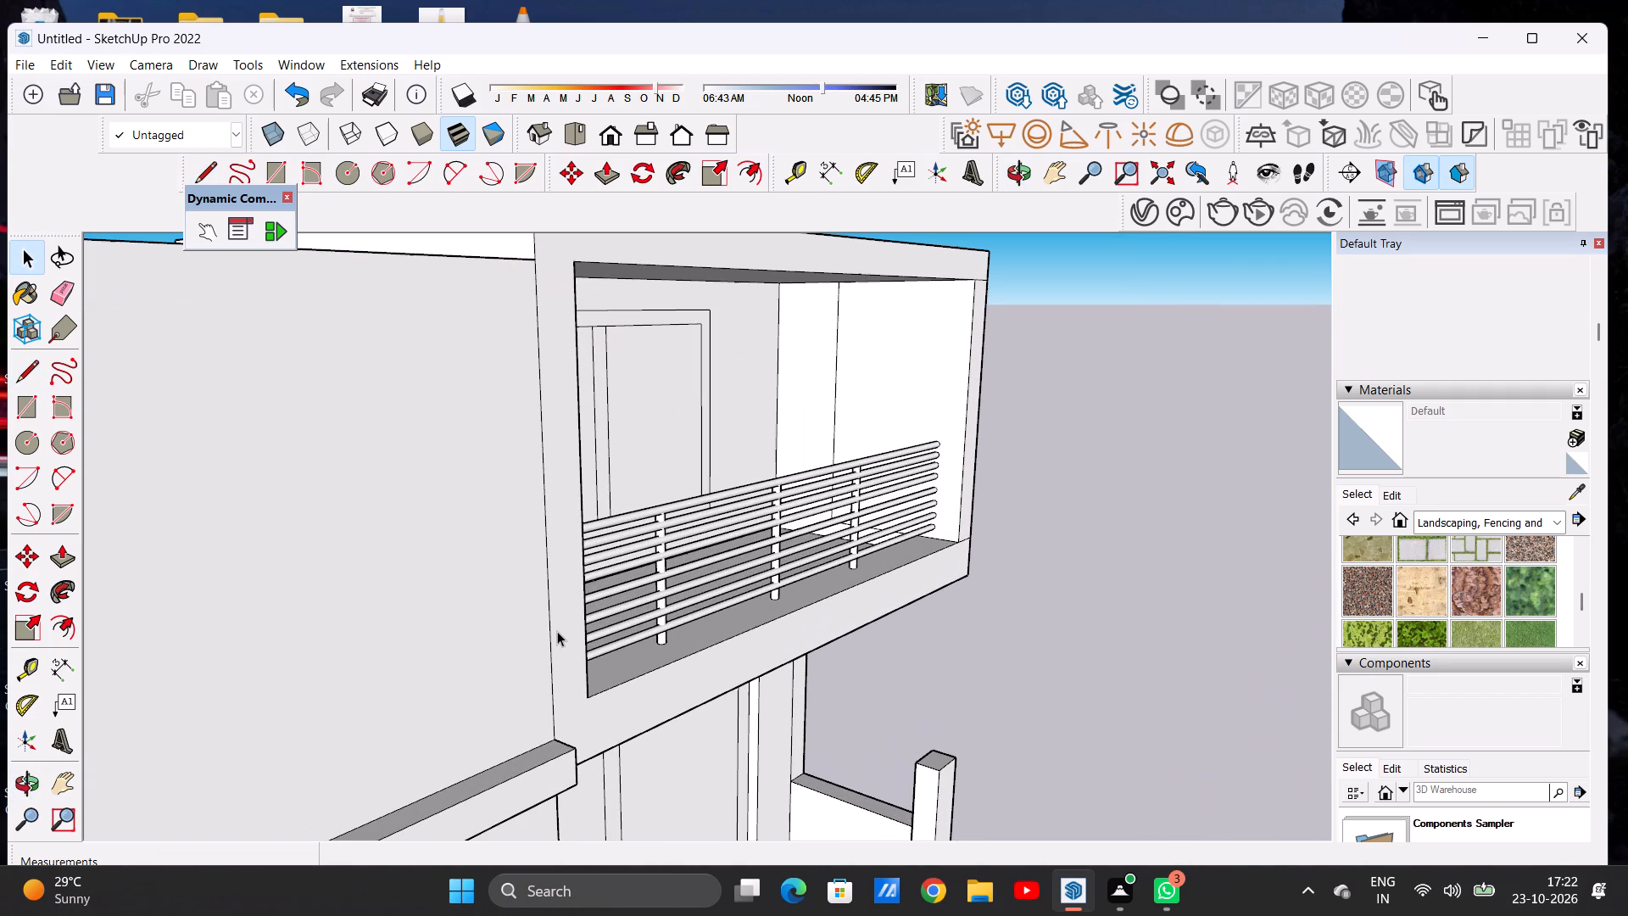
key("p")
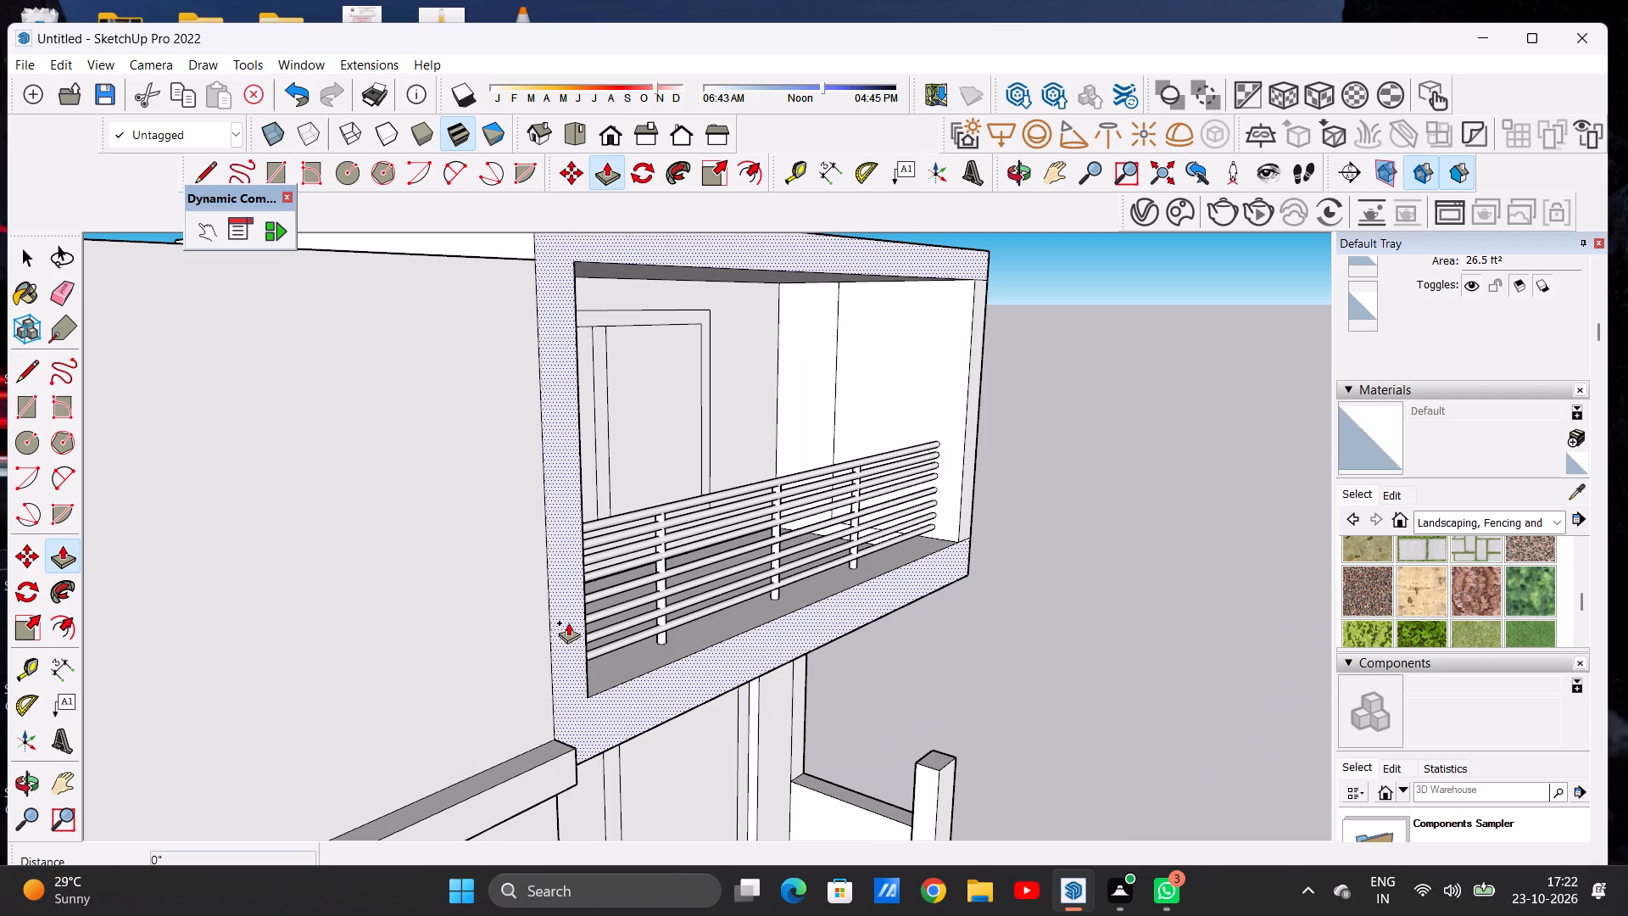
left_click(568, 623)
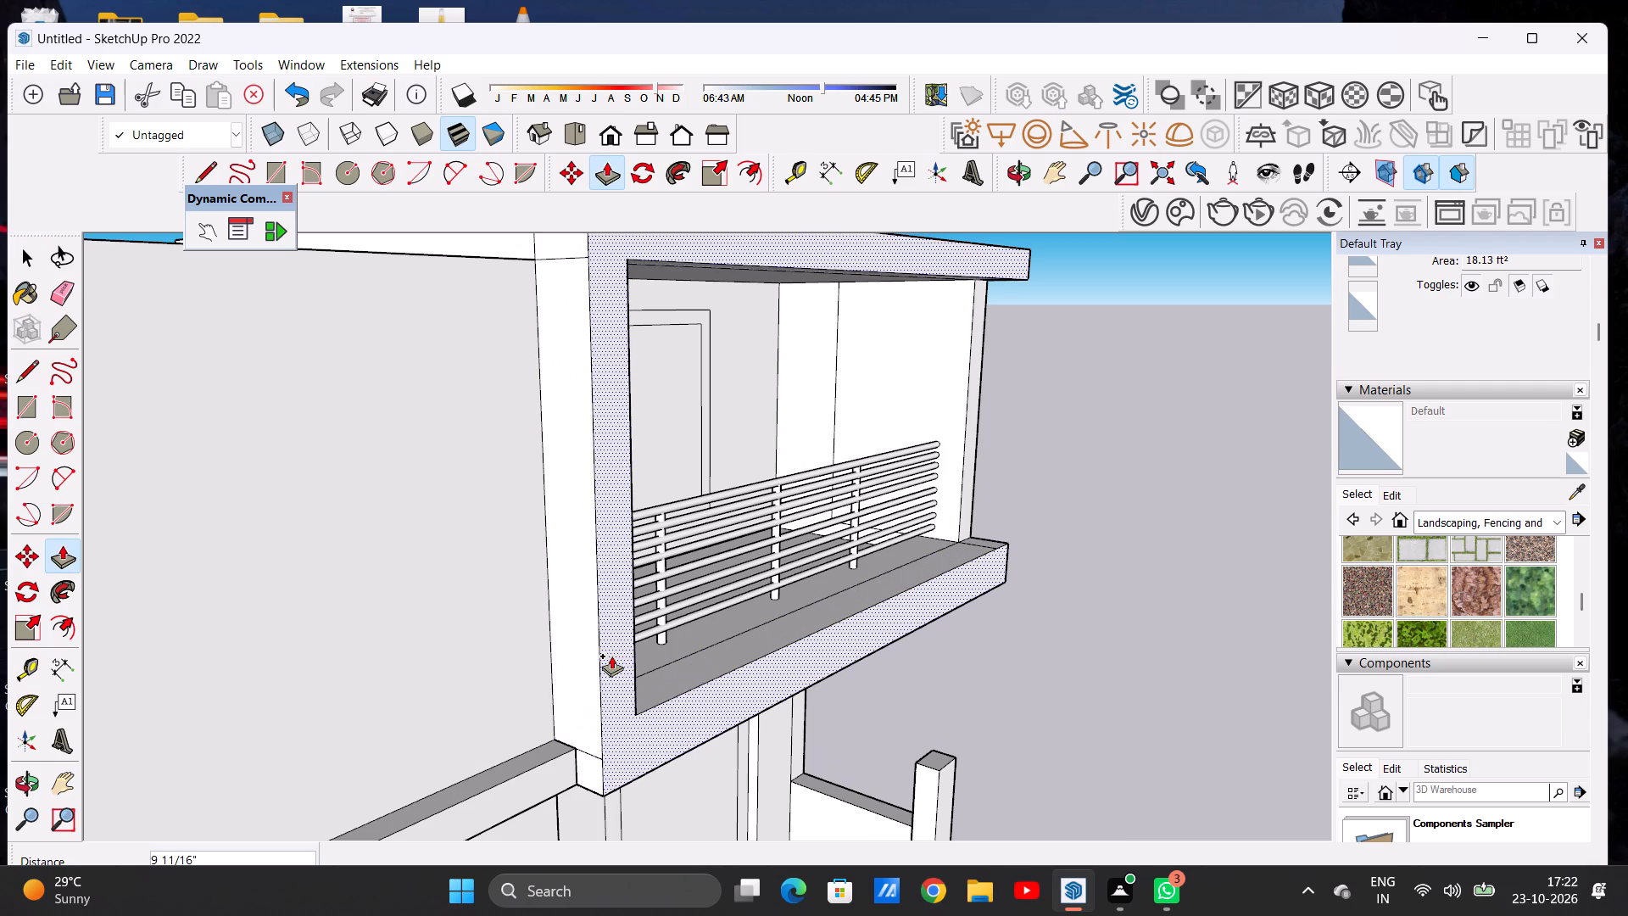
left_click(611, 656)
key("space")
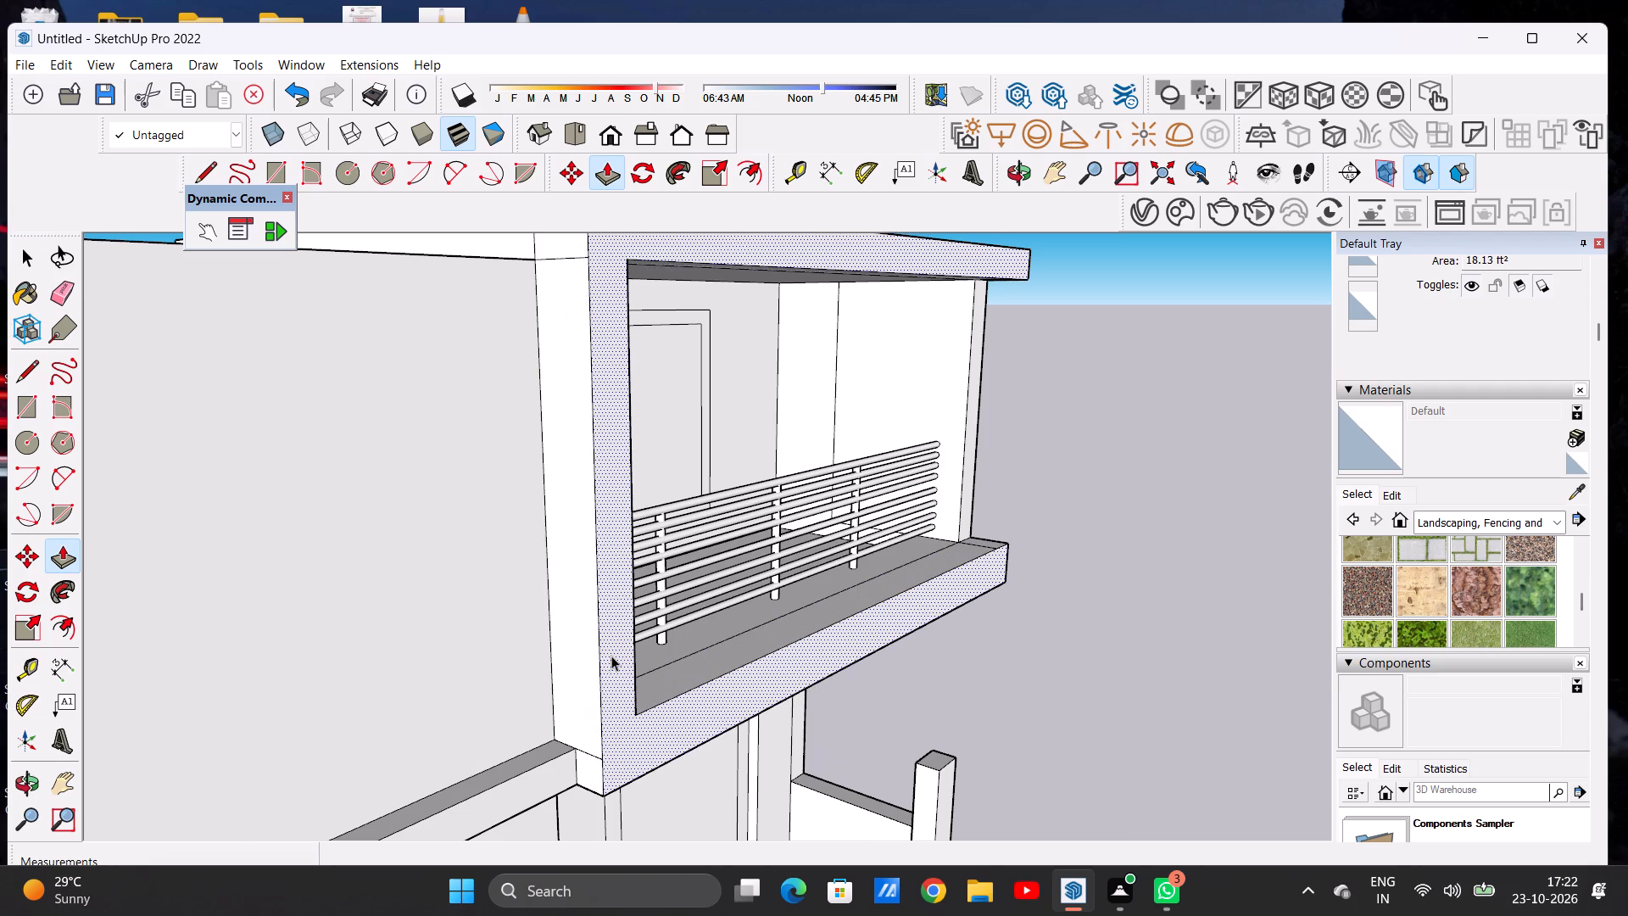
Erase the leftover seam lines on the outer left side of the projecting frame, at the floor slab and roof slab.
type("E")
scroll(580, 780, "up", 3)
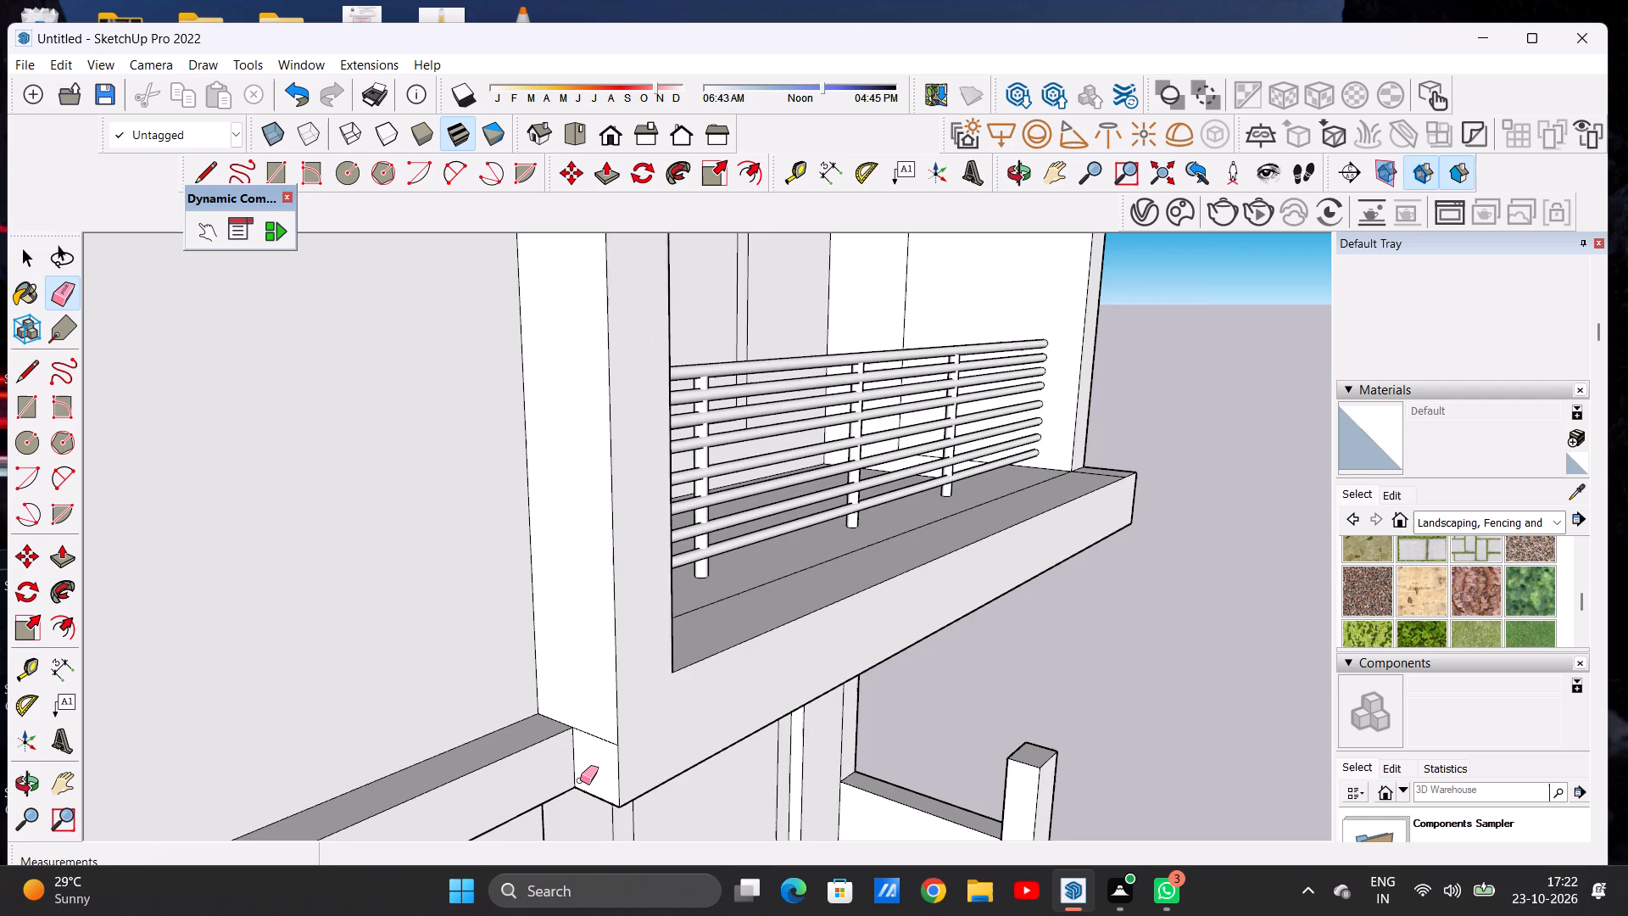
scroll(580, 780, "up", 8)
left_click_drag(609, 704, 610, 720)
scroll(538, 775, "down", 7)
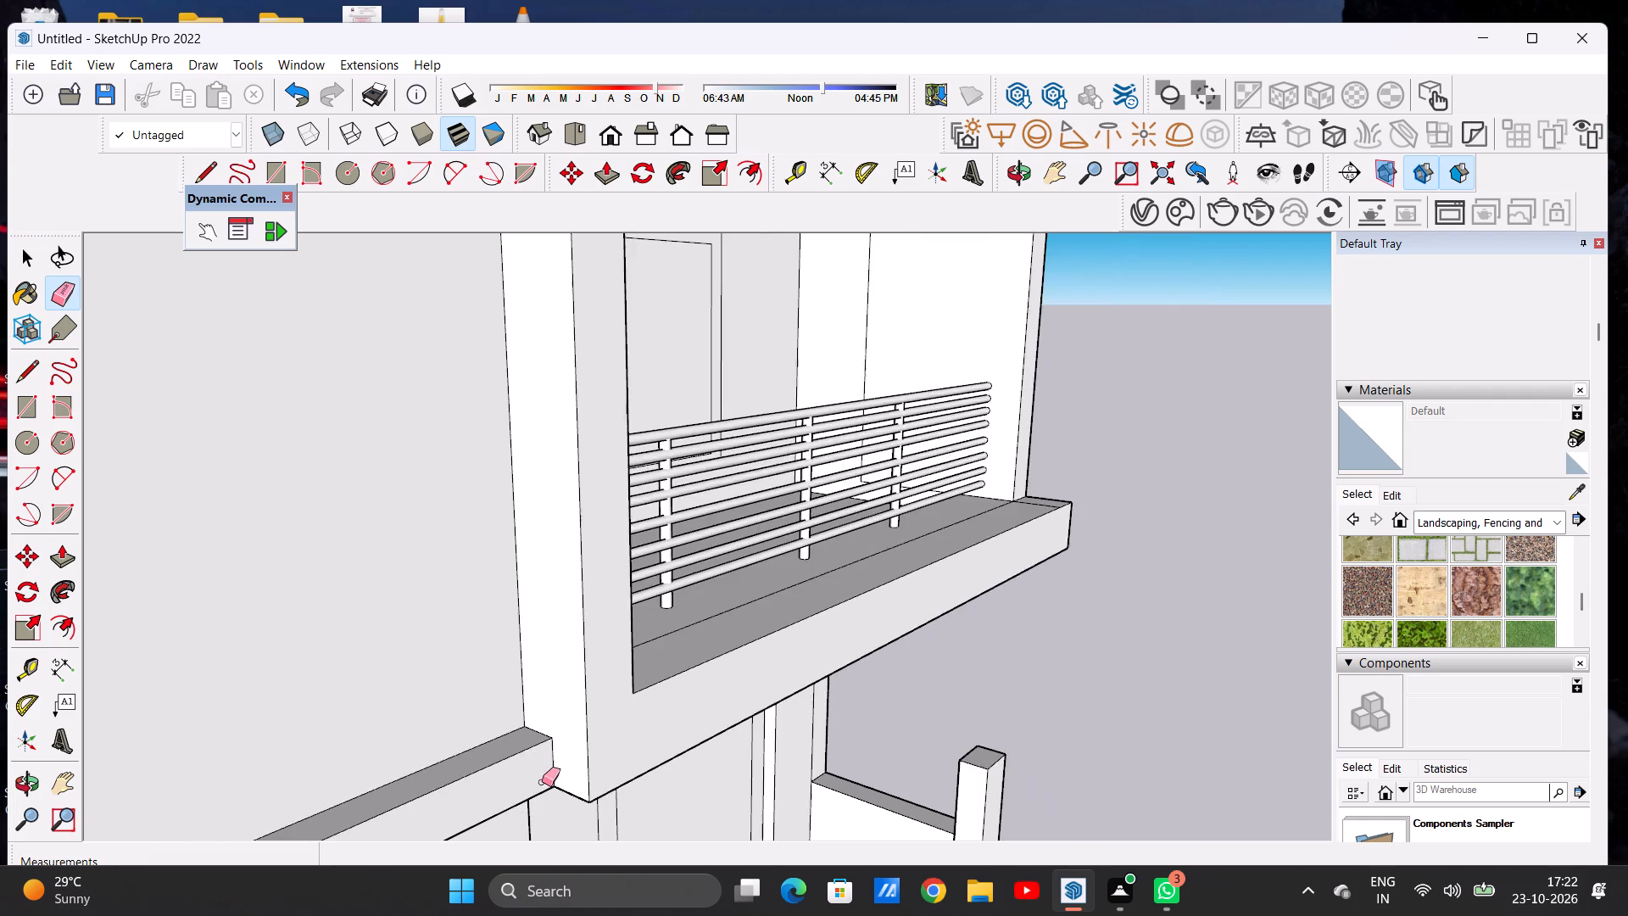
scroll(542, 782, "down", 15)
middle_click_drag(831, 675, 860, 673)
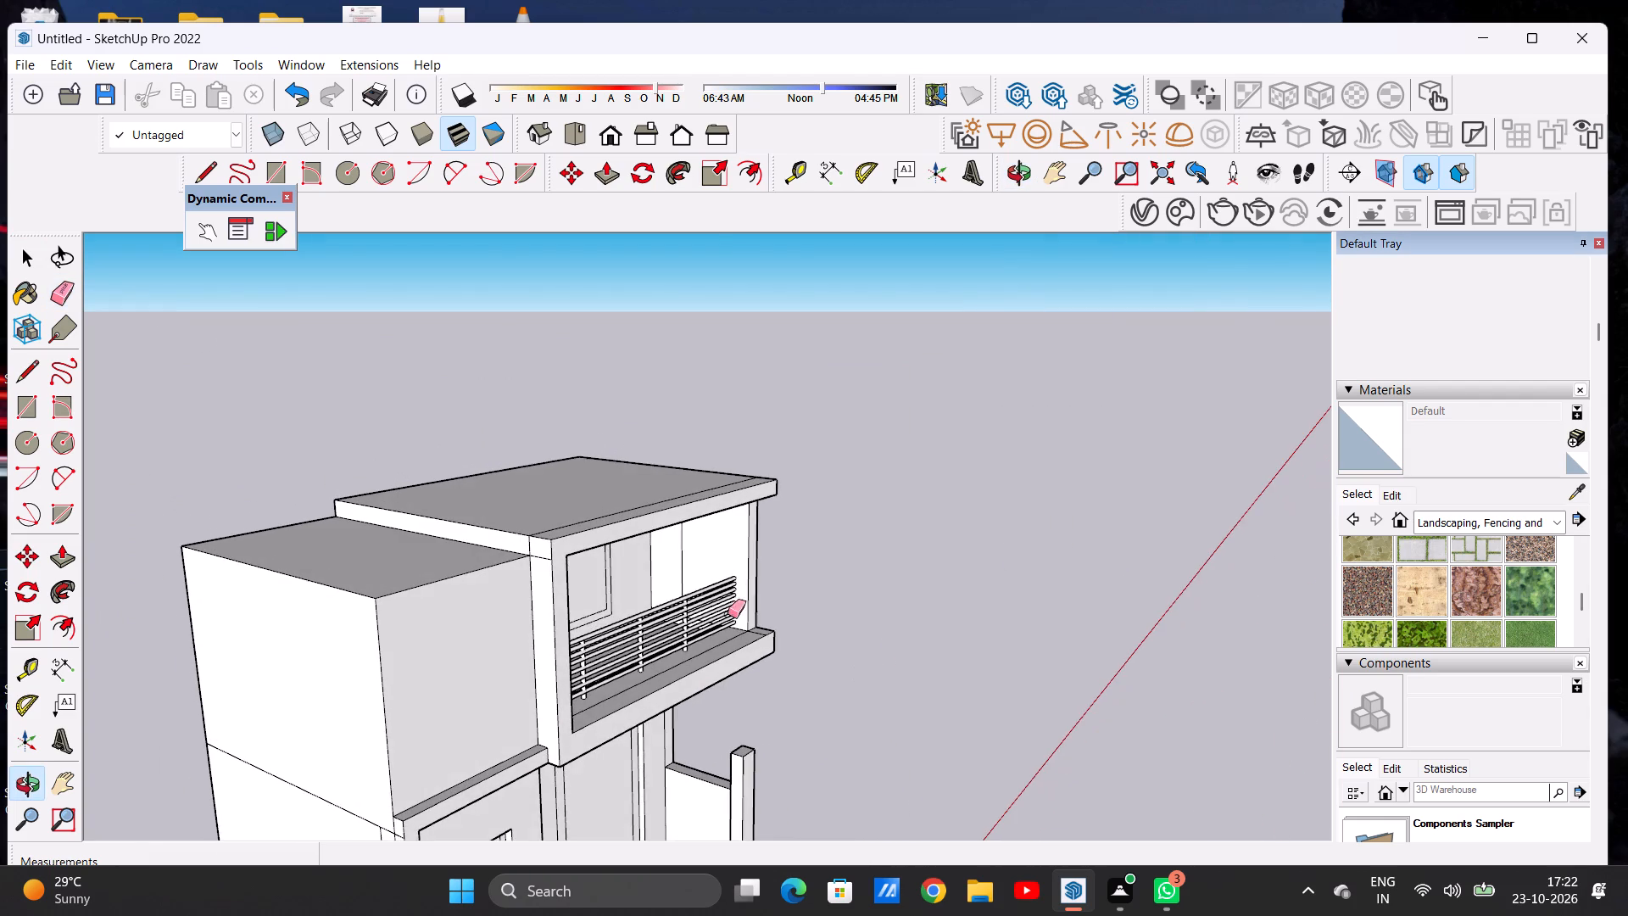
scroll(449, 561, "up", 5)
scroll(606, 533, "down", 1)
scroll(606, 533, "up", 10)
left_click_drag(596, 565, 599, 569)
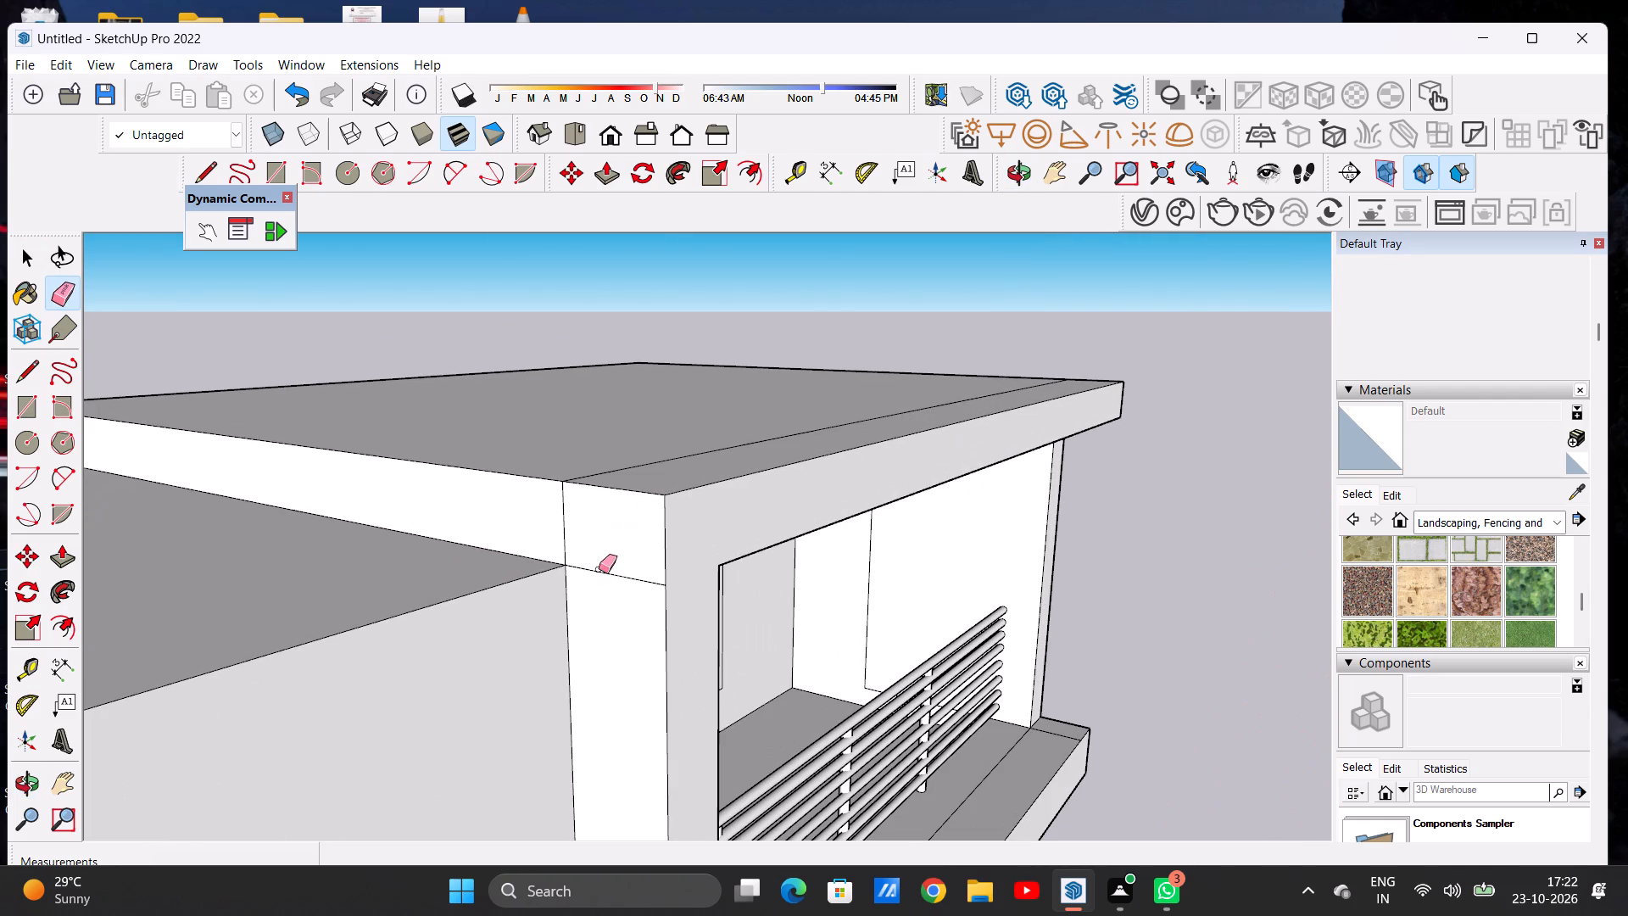
left_click_drag(599, 569, 599, 578)
scroll(432, 683, "down", 15)
scroll(444, 626, "down", 6)
Examine the projecting C-shaped balcony frame from the right side and the front.
middle_click_drag(657, 656, 321, 615)
scroll(692, 666, "down", 5)
scroll(688, 642, "up", 2)
scroll(688, 642, "down", 1)
scroll(688, 642, "up", 10)
middle_click_drag(723, 702, 340, 649)
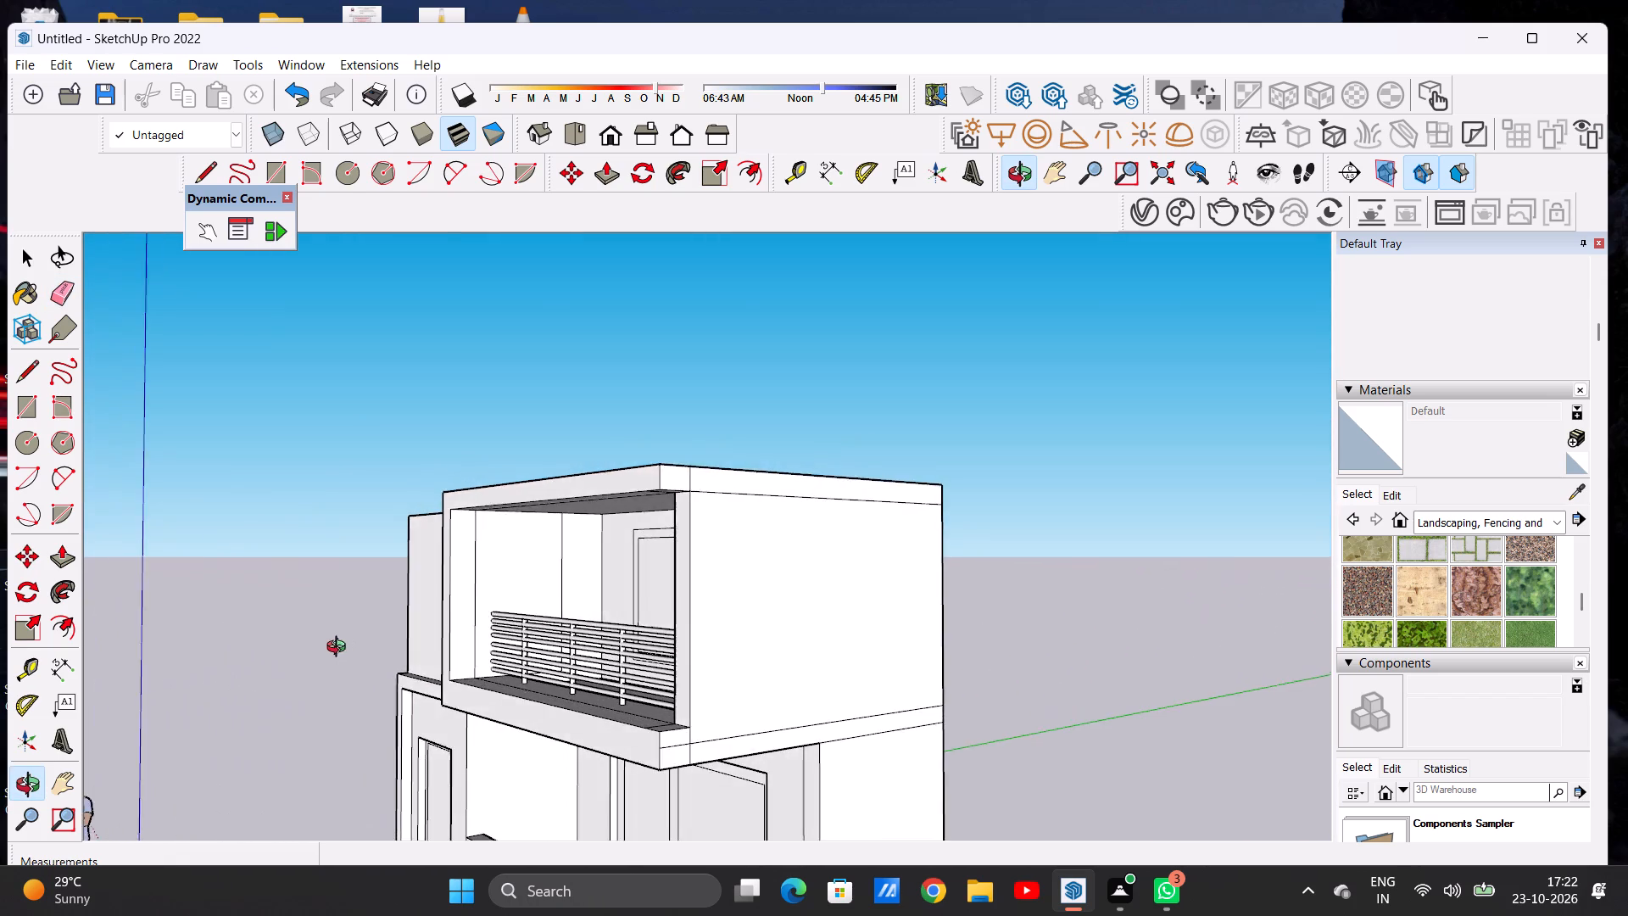
middle_click_drag(340, 649, 729, 672)
scroll(731, 740, "down", 9)
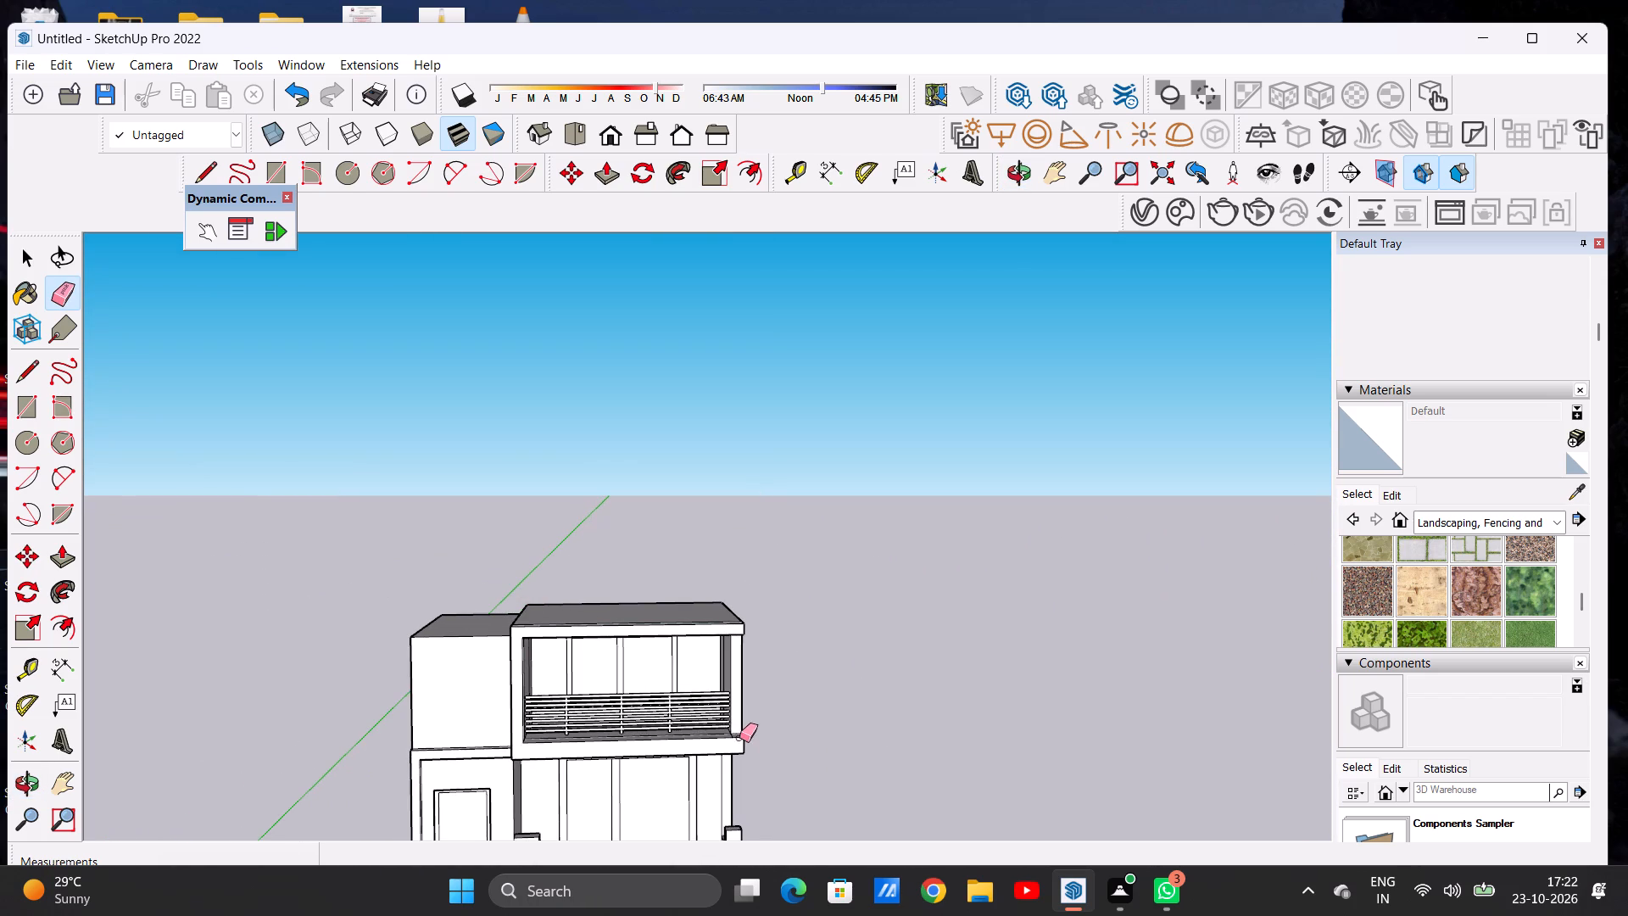
middle_click_drag(707, 725, 680, 647)
Erase the short seam line at the front projection of the roof slab on the balcony's right side.
scroll(772, 618, "up", 5)
middle_click_drag(763, 656, 483, 684)
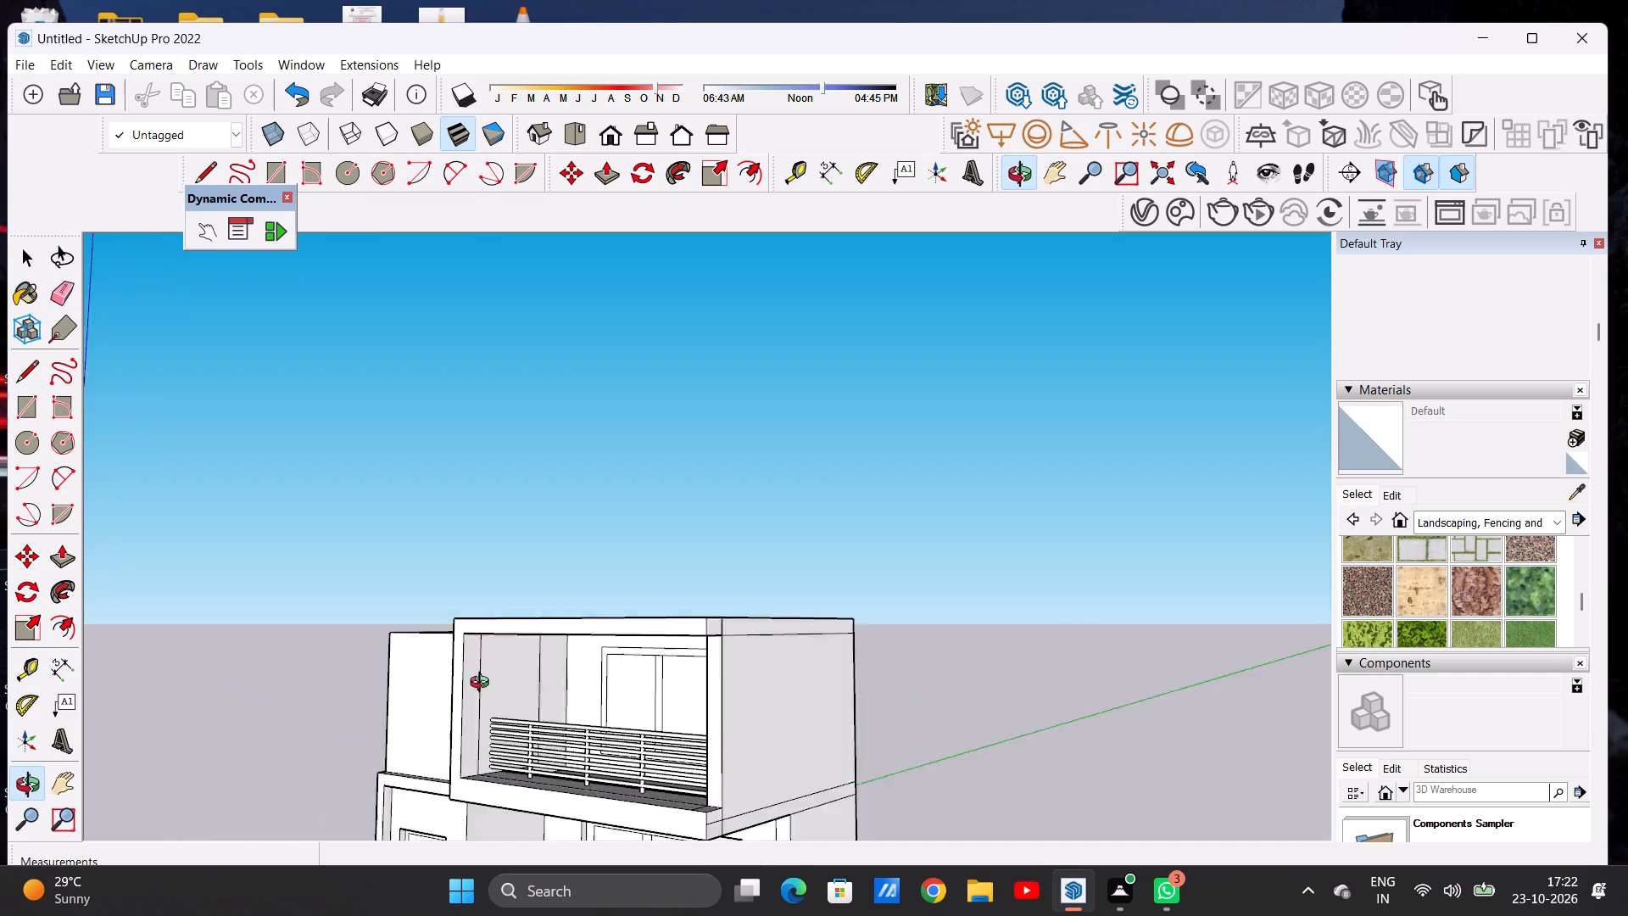
middle_click_drag(483, 684, 488, 730)
scroll(812, 599, "up", 4)
scroll(684, 638, "up", 6)
left_click_drag(679, 645, 701, 640)
scroll(695, 681, "down", 10)
scroll(705, 682, "up", 1)
scroll(700, 668, "down", 13)
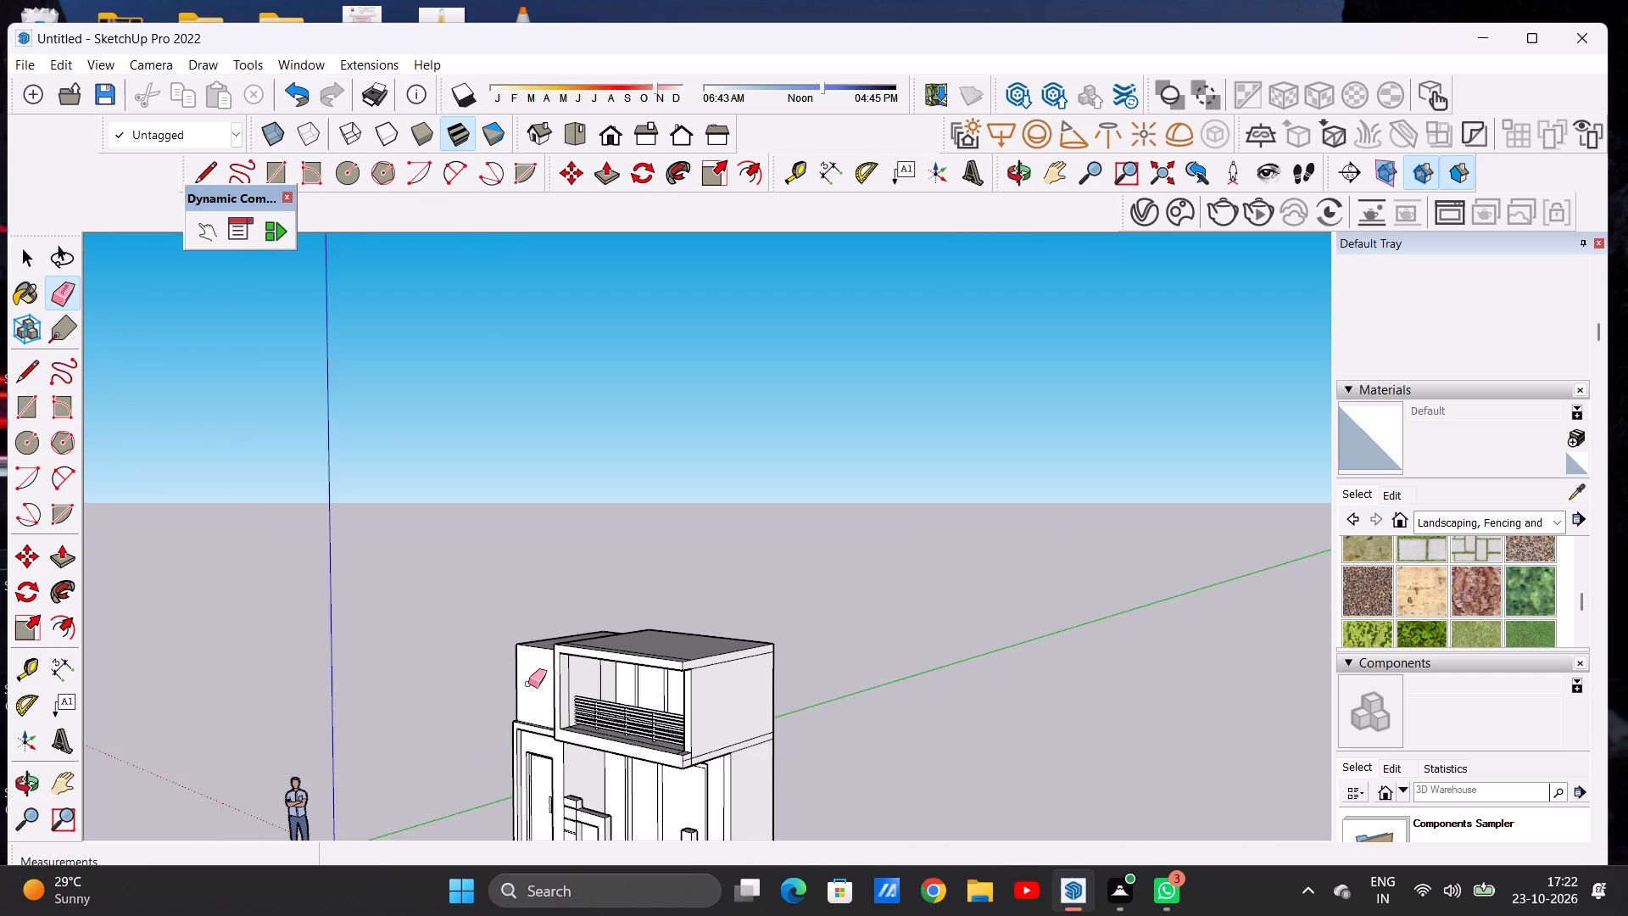
Examine the projecting balcony frame and the entrance bay beside it from the front, from above and from below.
middle_click_drag(477, 695, 722, 680)
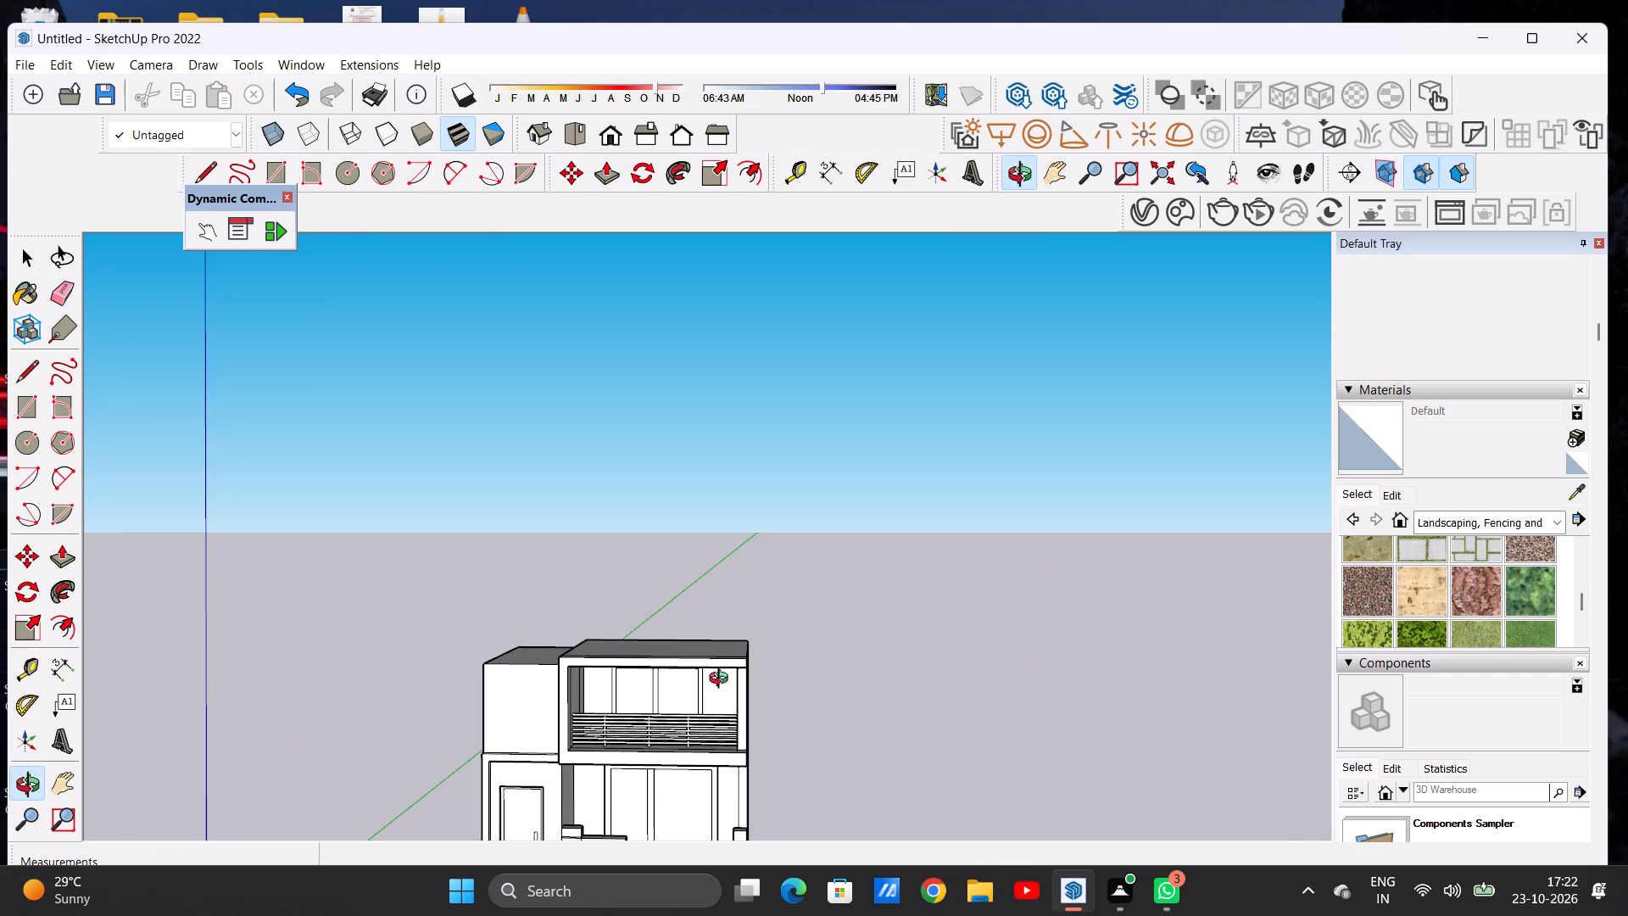
middle_click_drag(722, 680, 724, 680)
scroll(707, 679, "down", 6)
scroll(618, 738, "up", 8)
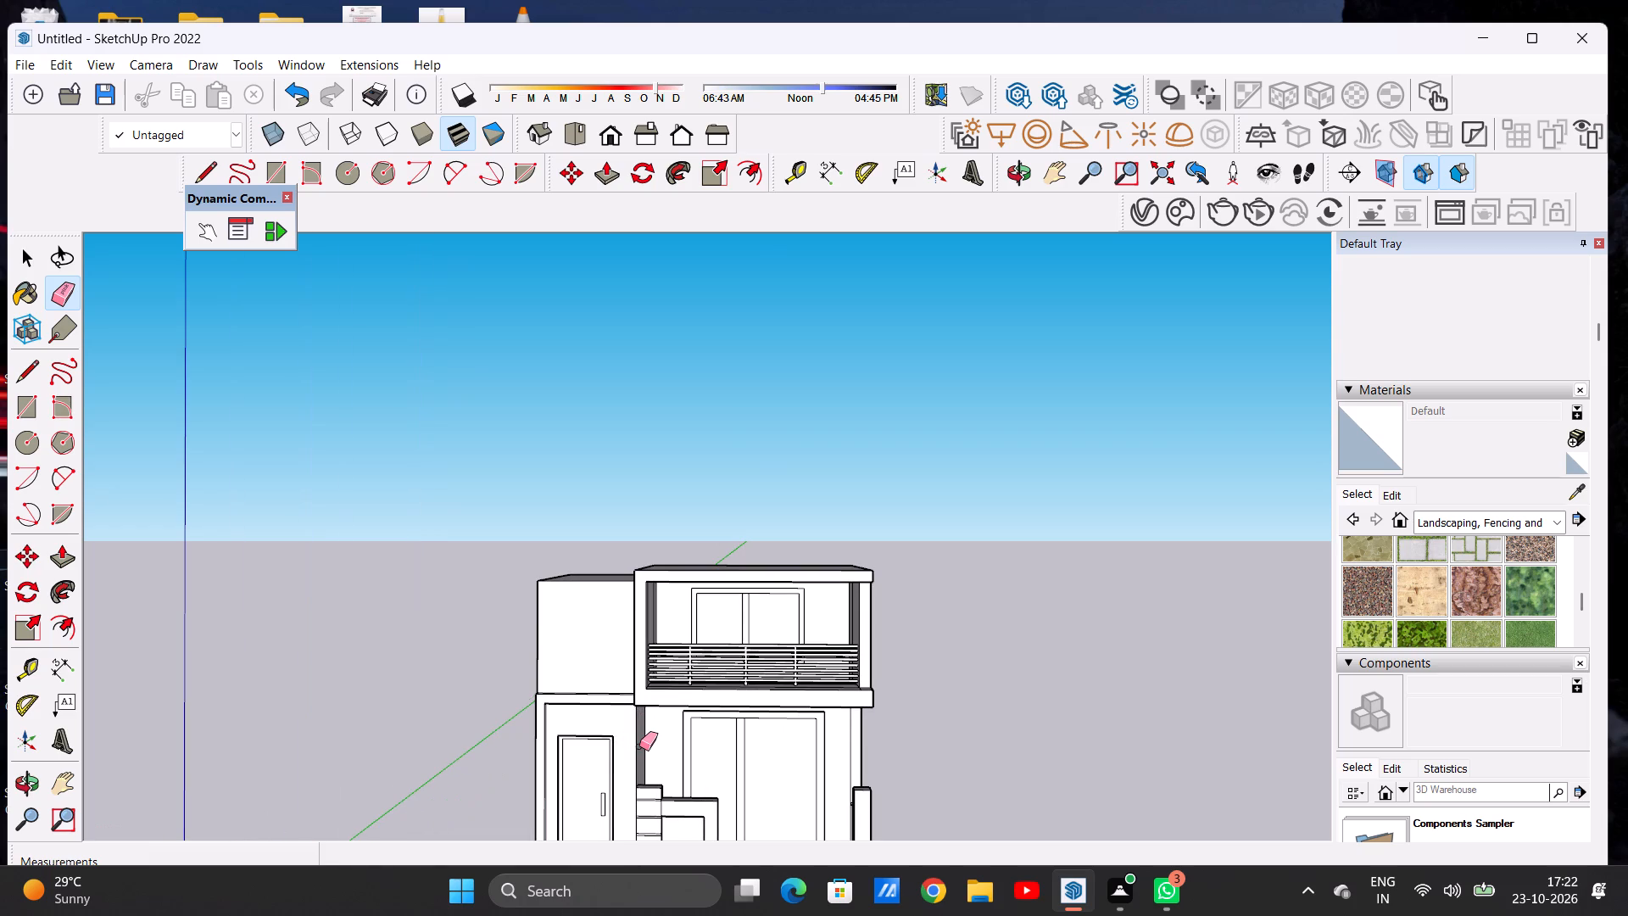
scroll(608, 752, "down", 1)
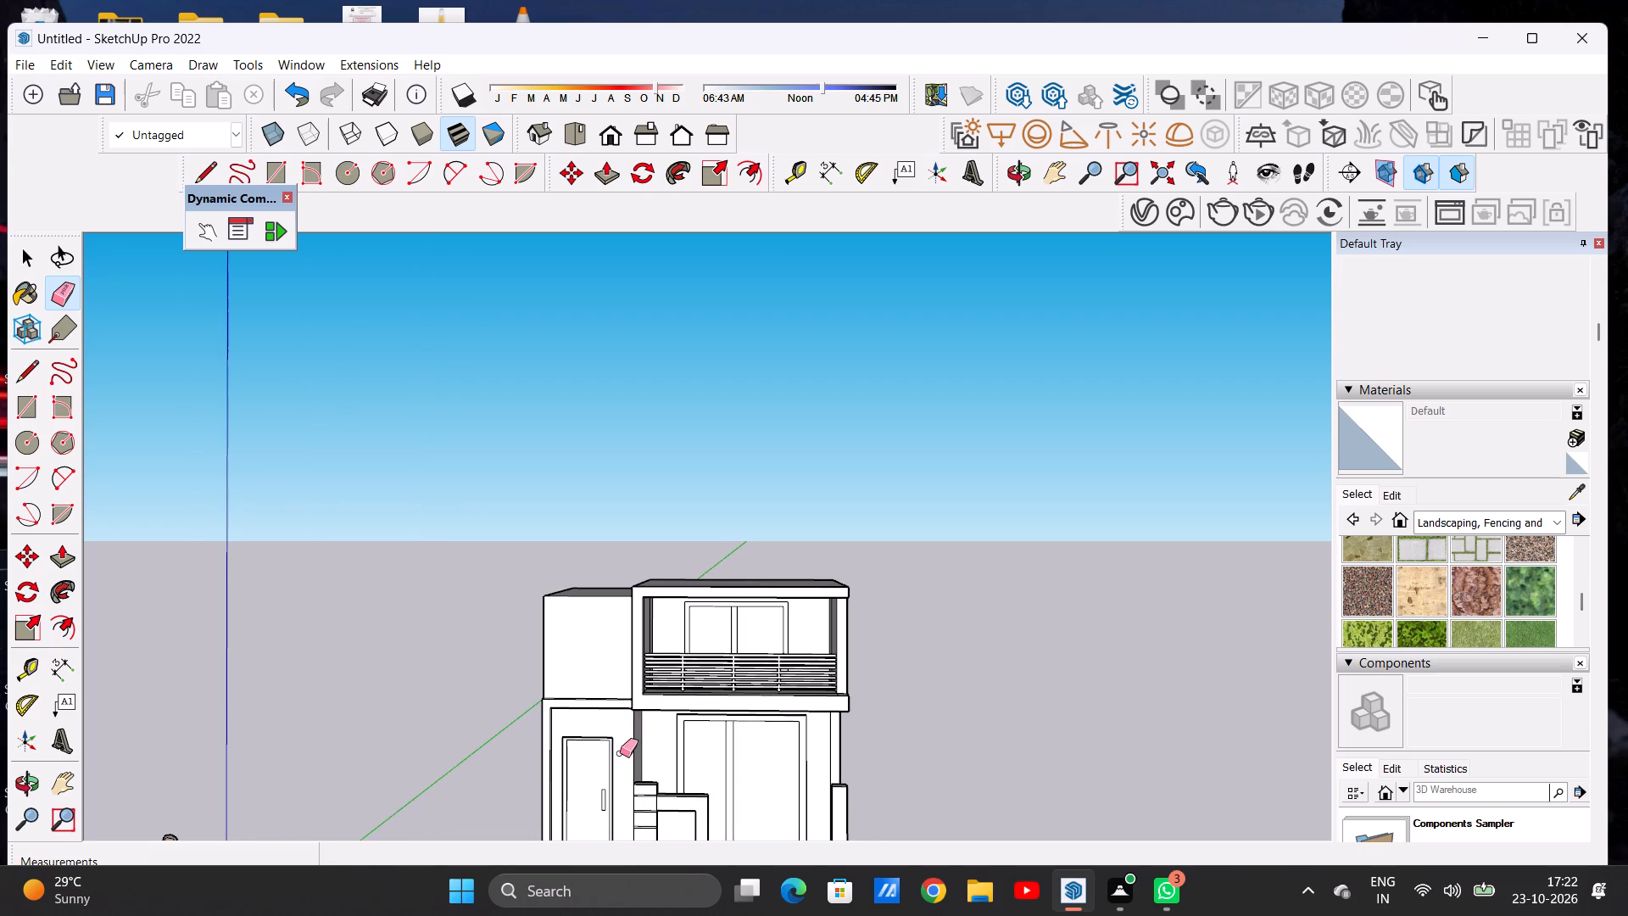
scroll(640, 714, "up", 5)
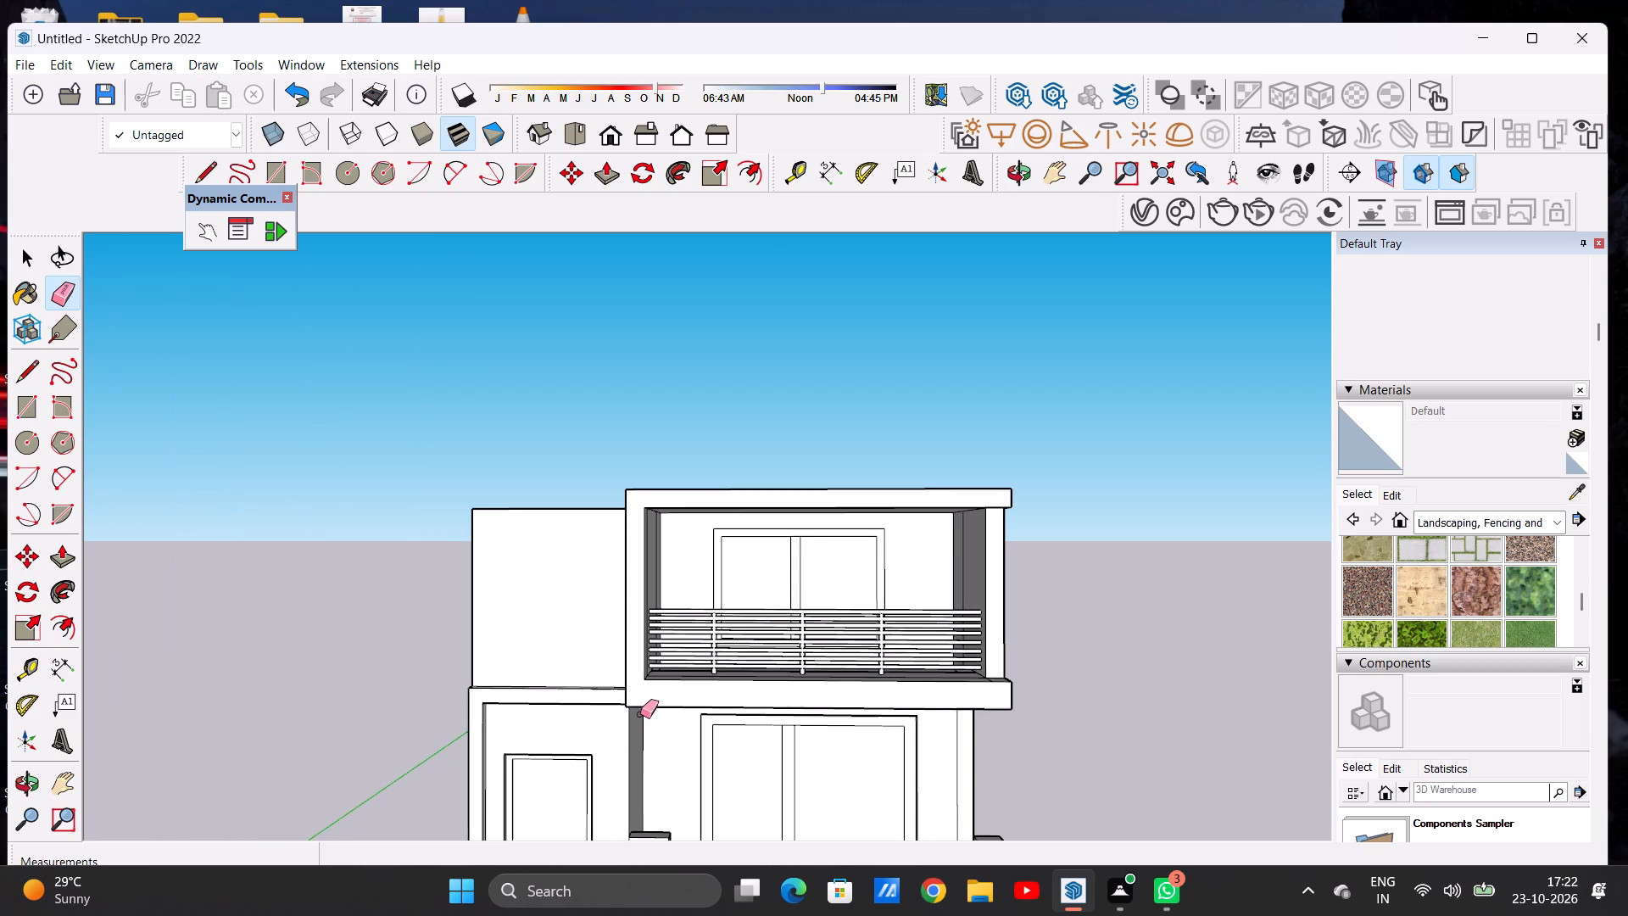
middle_click_drag(721, 727, 728, 612)
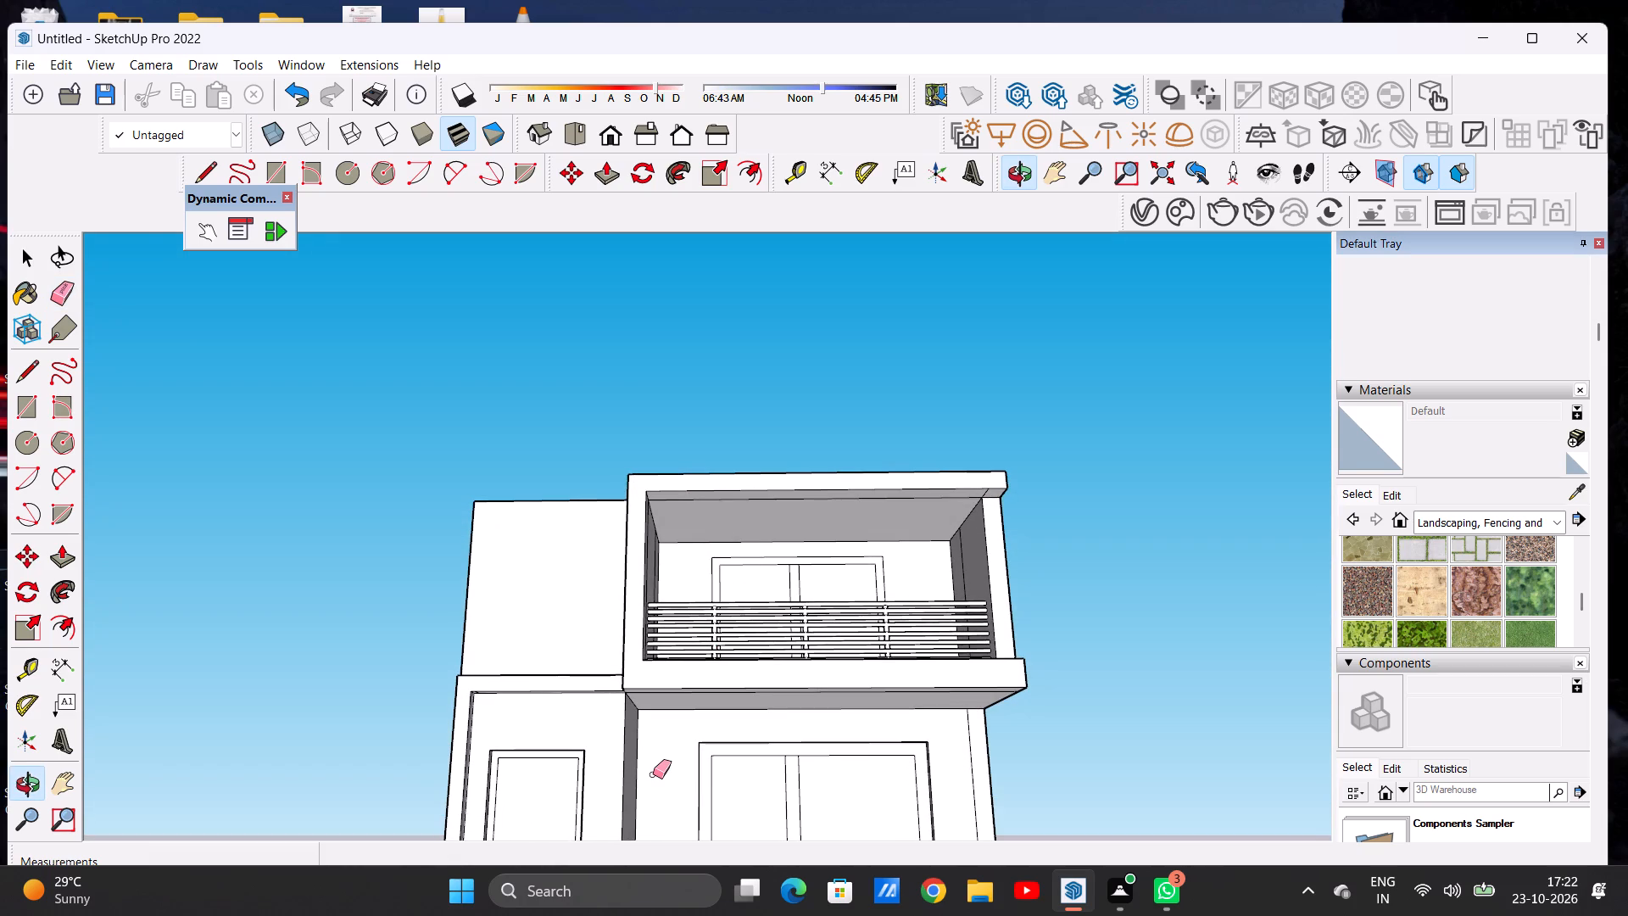
scroll(653, 774, "down", 3)
middle_click_drag(523, 750, 555, 864)
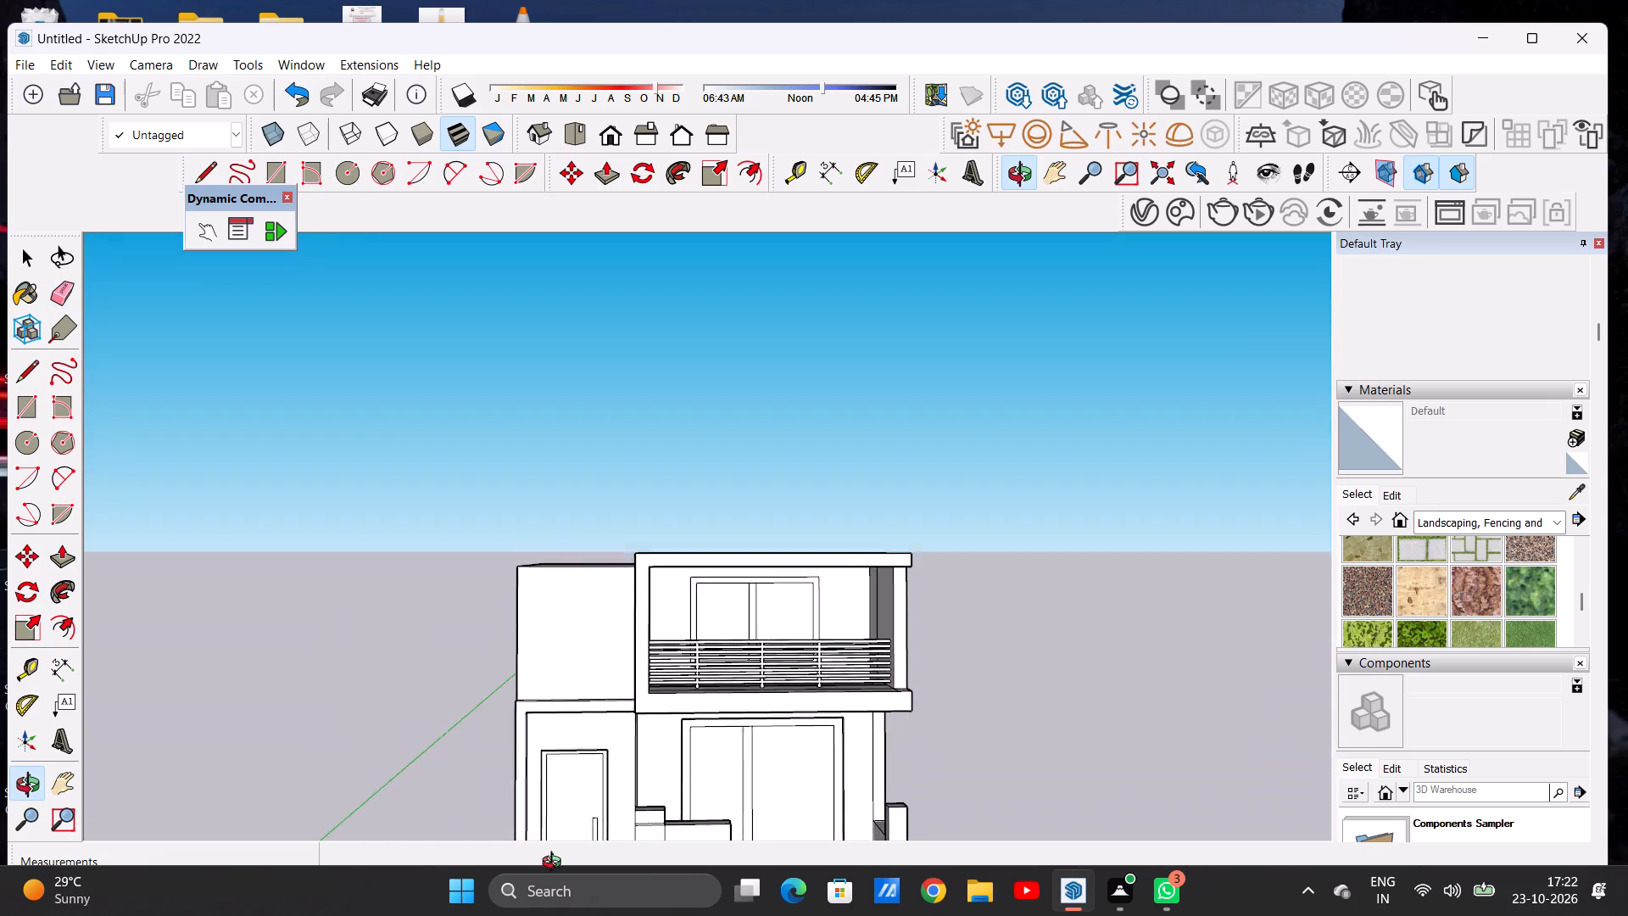
middle_click_drag(555, 864, 571, 902)
scroll(583, 708, "up", 7)
scroll(582, 733, "down", 1)
scroll(582, 733, "up", 1)
scroll(582, 733, "down", 1)
scroll(582, 733, "up", 3)
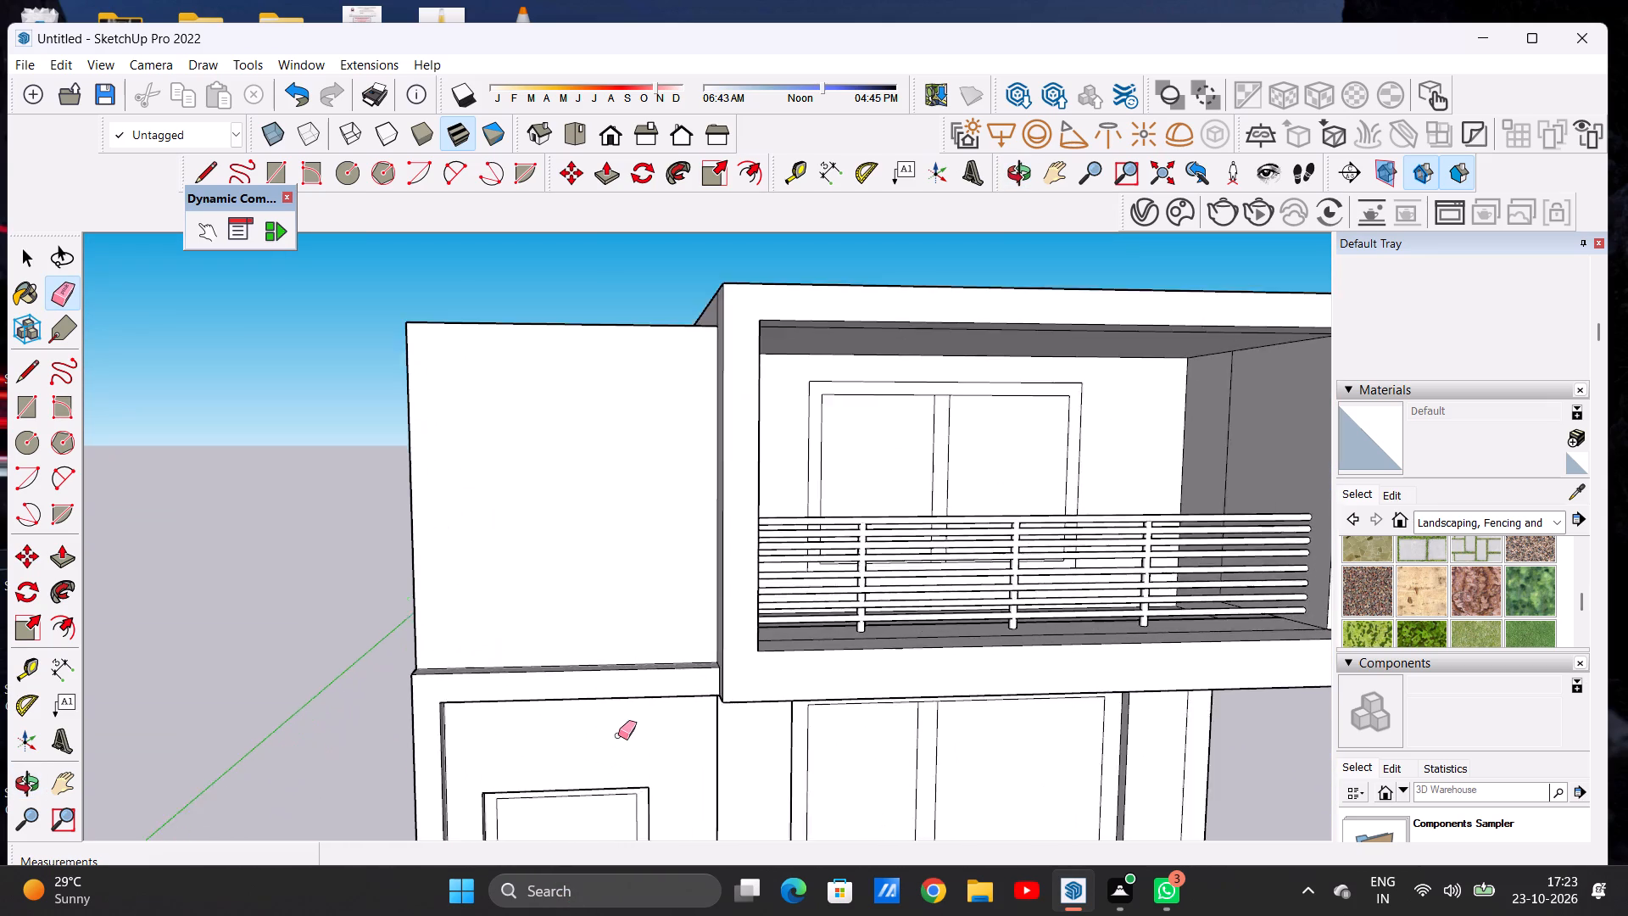
Draw a line across the top of the recessed wall above the entrance door, from one jamb to the wall's outer corner.
middle_click_drag(618, 737, 411, 685)
scroll(564, 689, "up", 3)
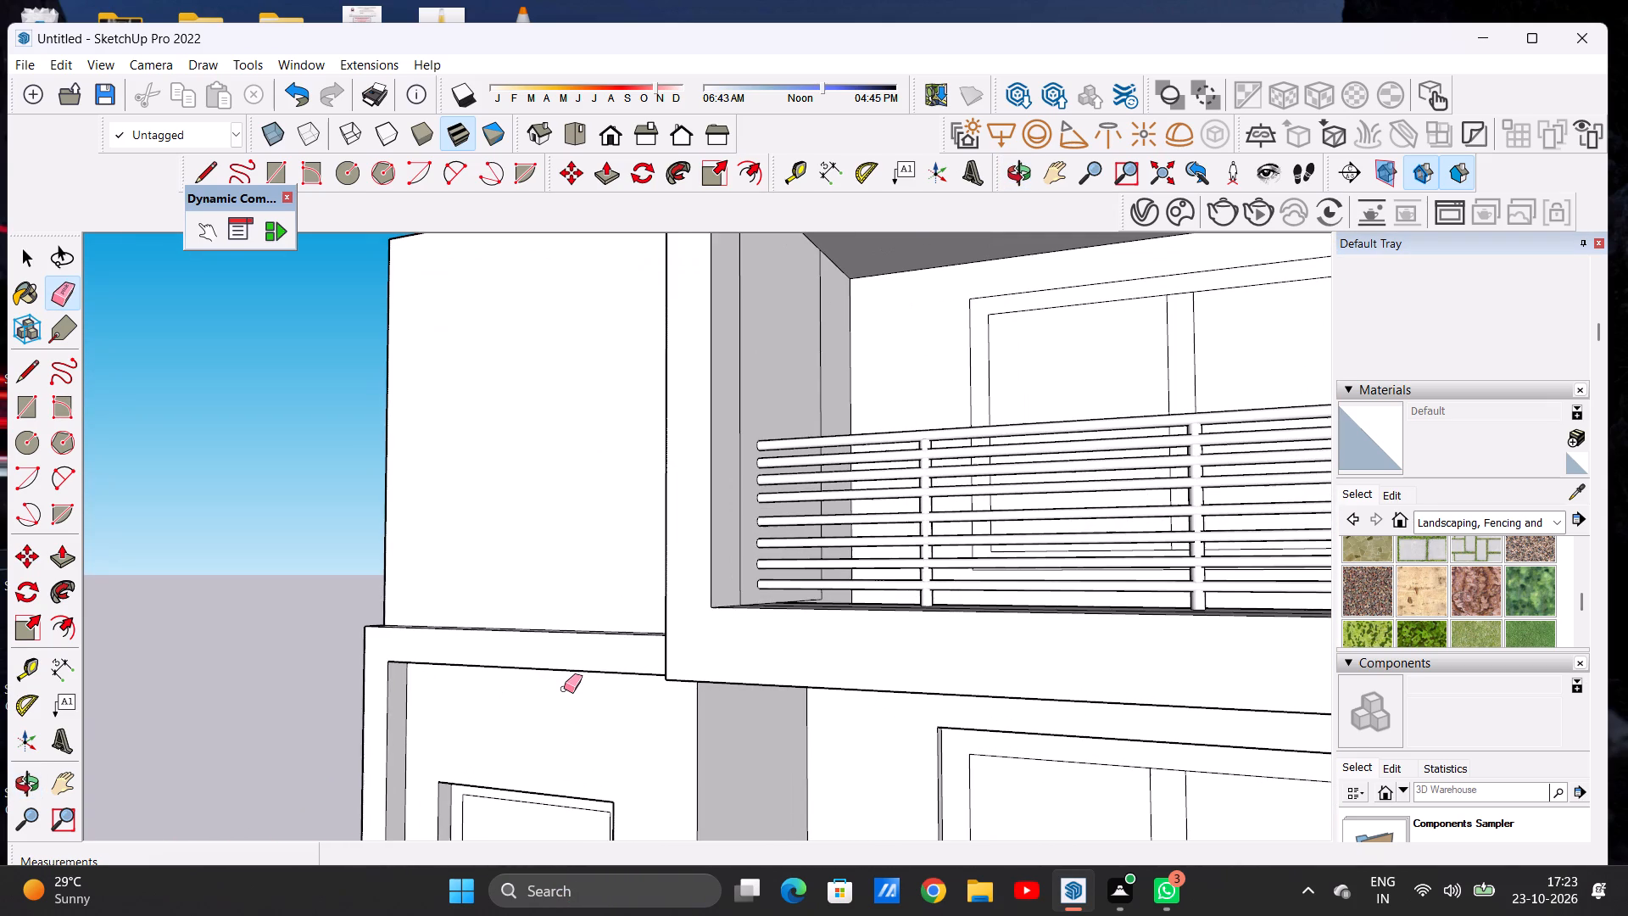
key("space")
key("l")
scroll(507, 690, "up", 5)
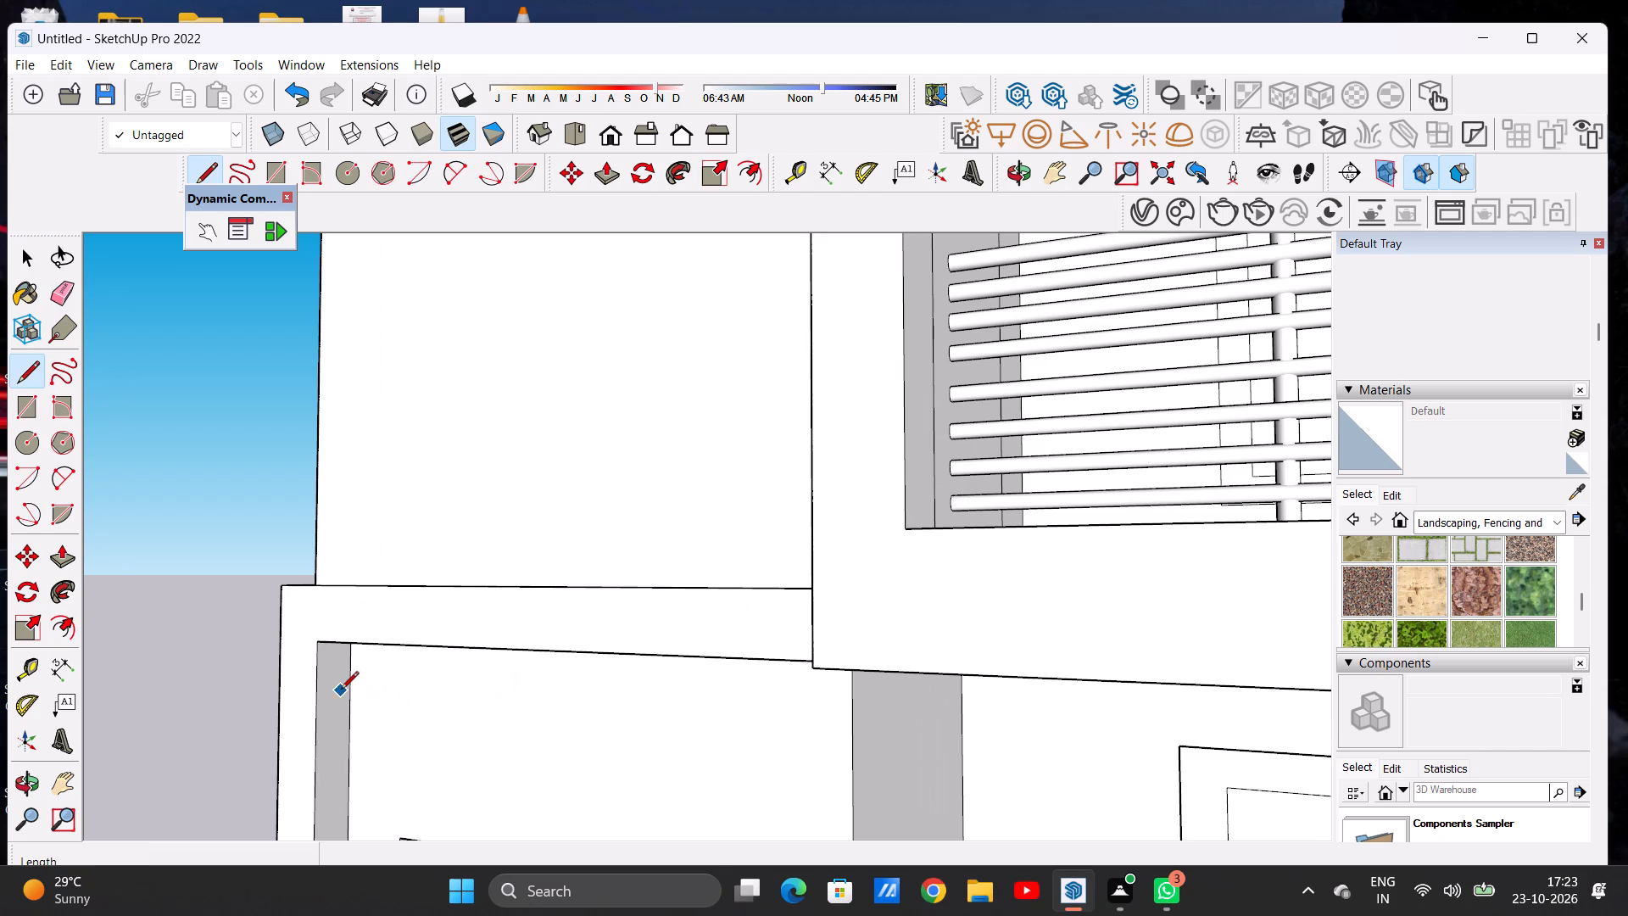
left_click(354, 688)
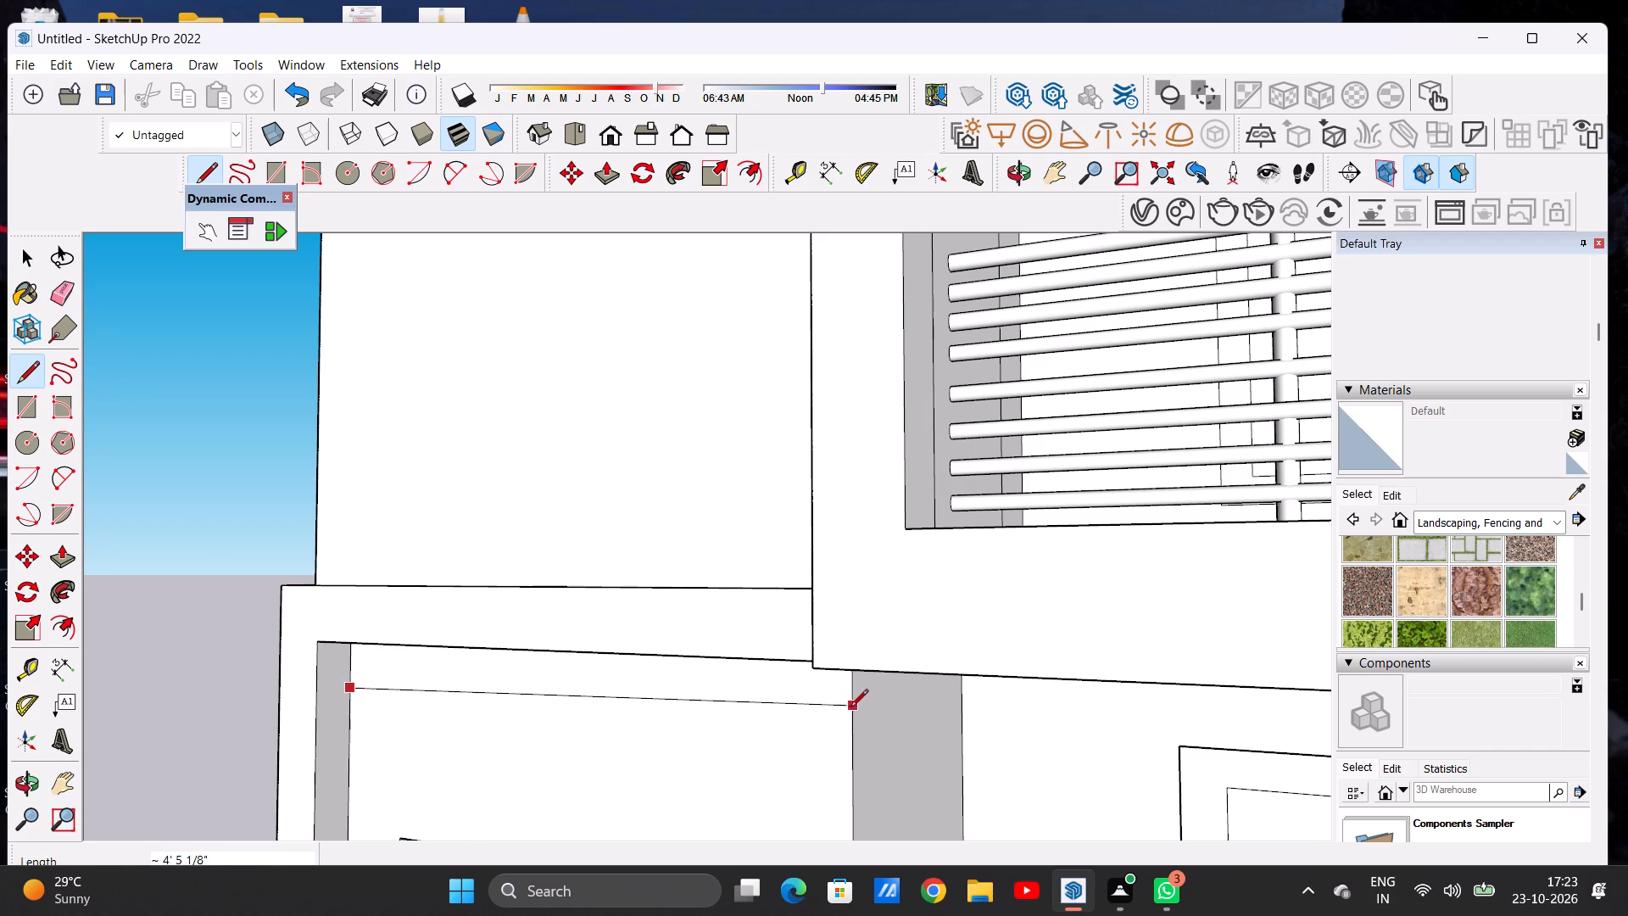
left_click(850, 729)
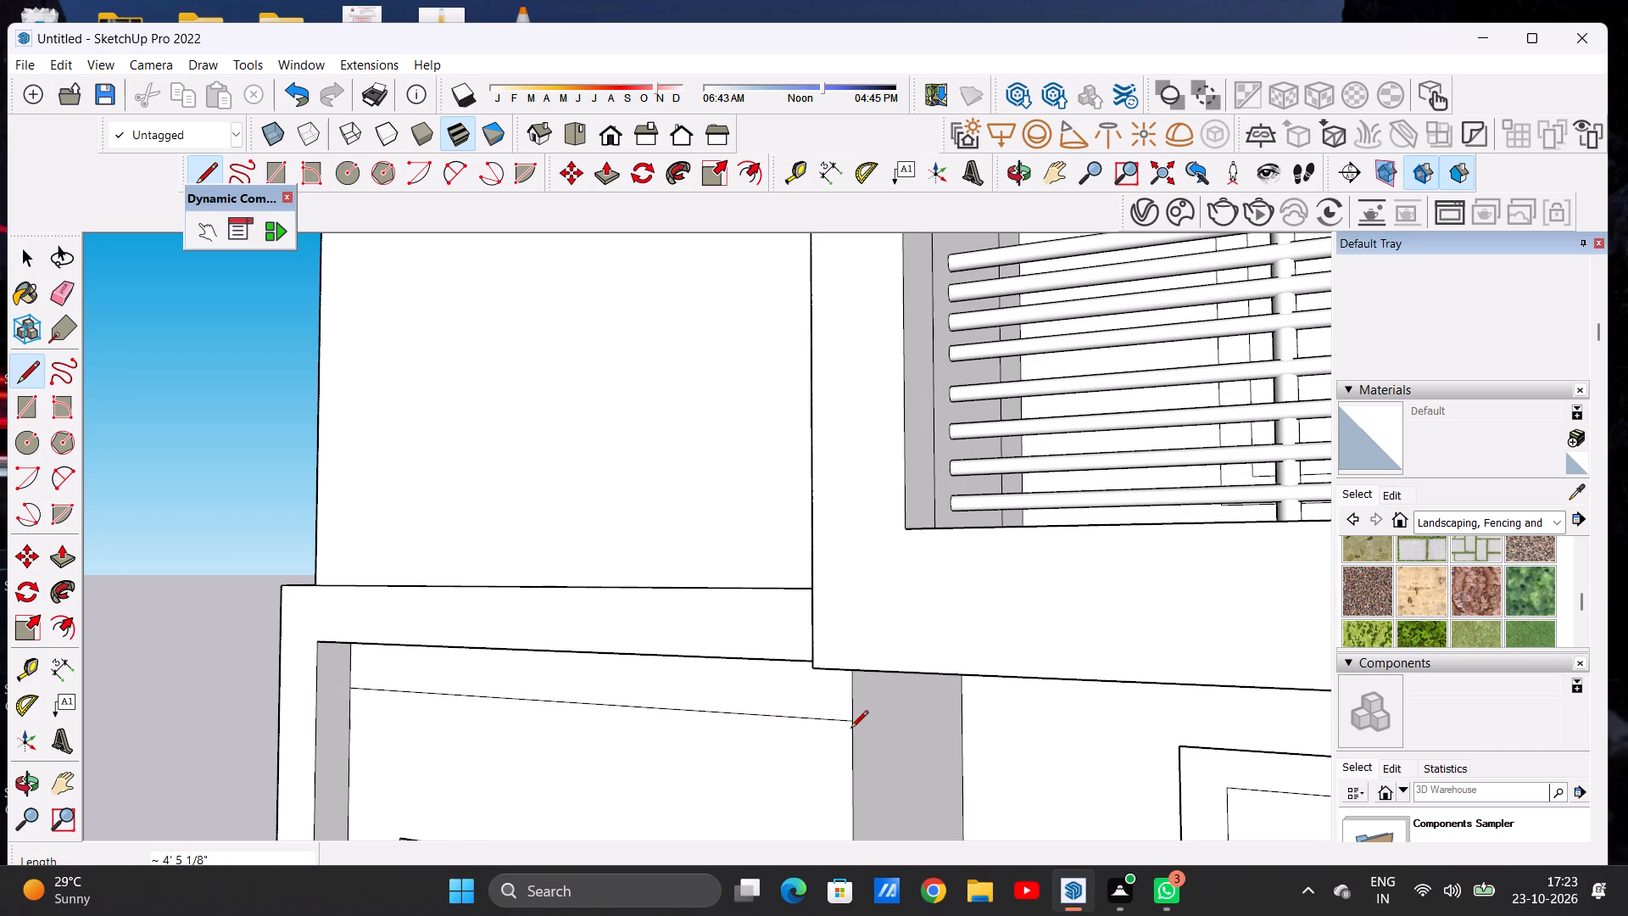
key("space")
Extrude the strip above the entrance door outward 4 3/8" to align with the front face of the entrance frame.
key("p")
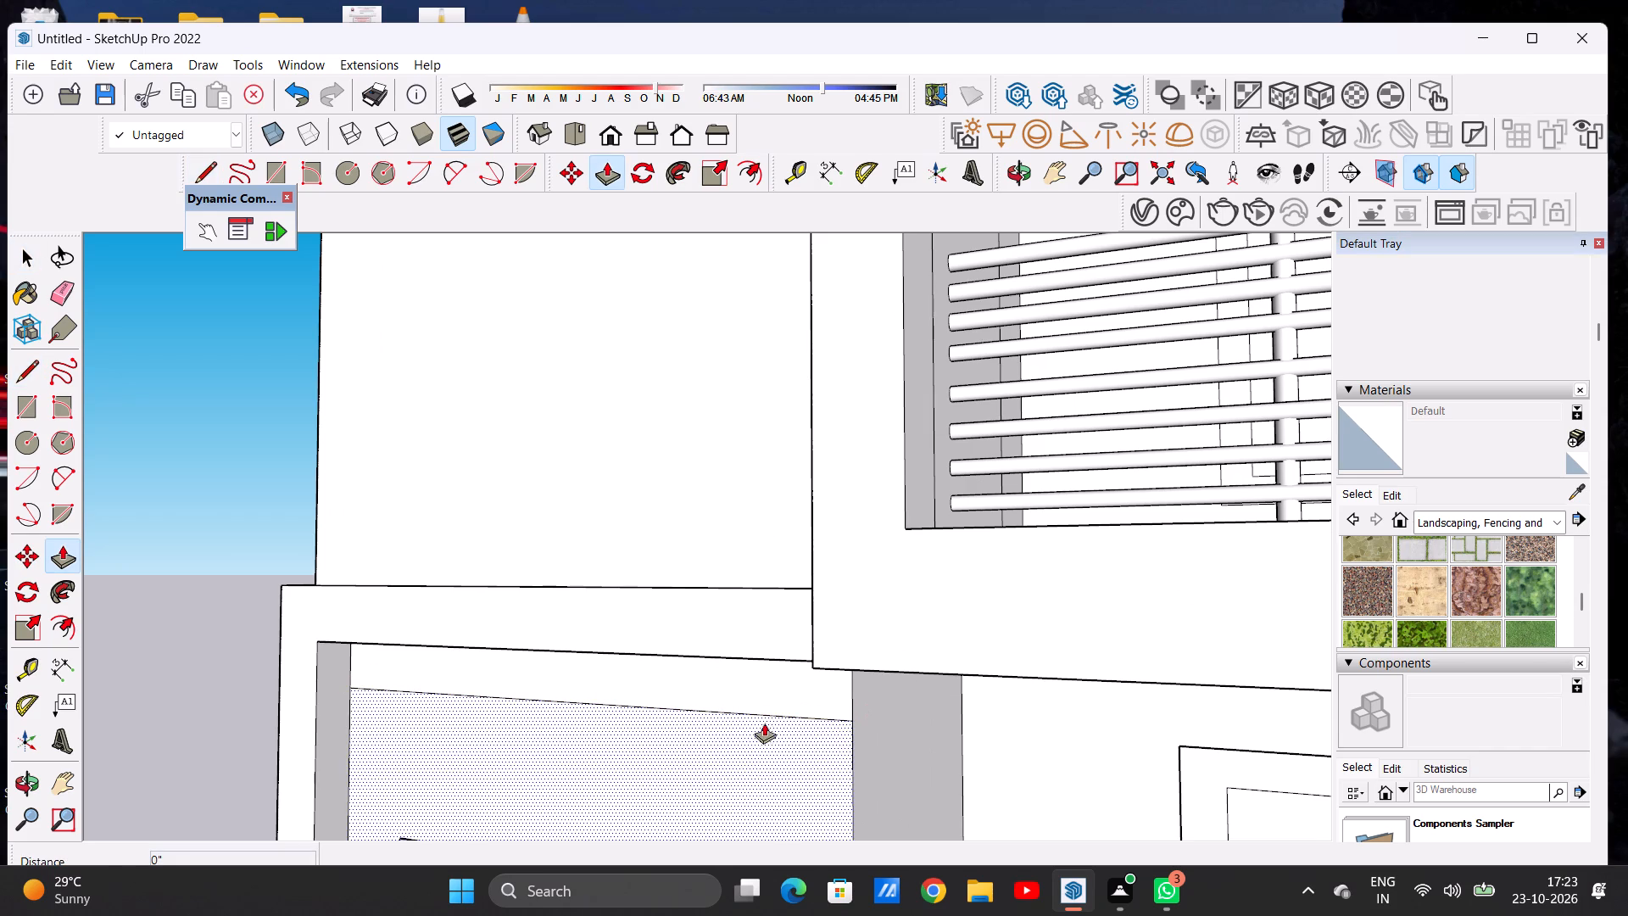
scroll(739, 684, "up", 3)
left_click(746, 684)
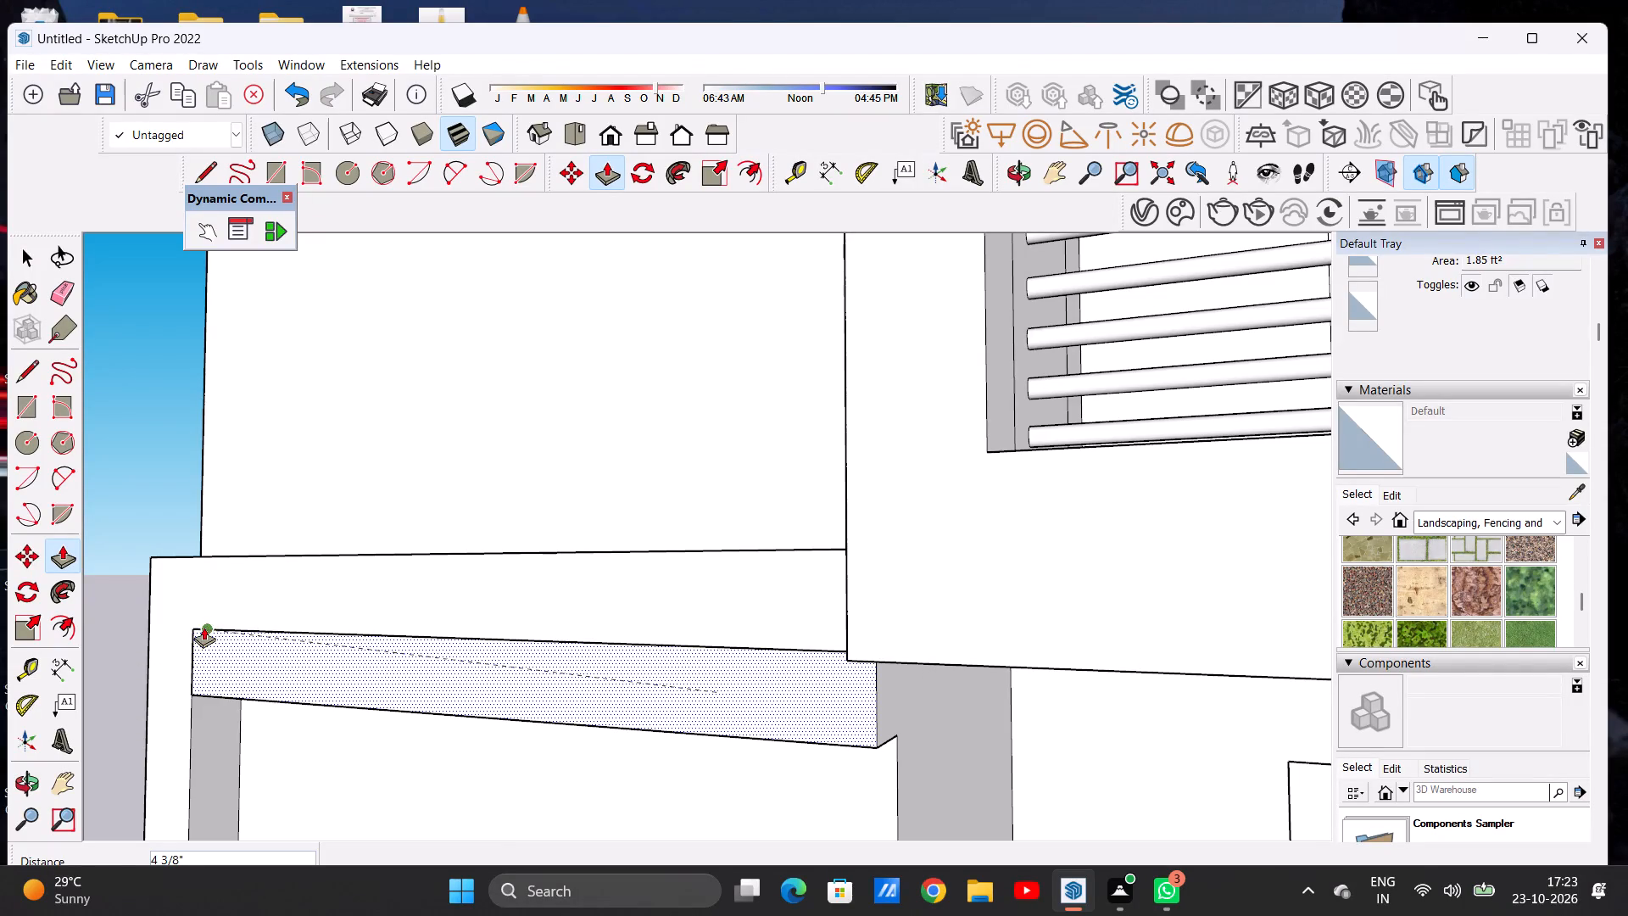
left_click(820, 650)
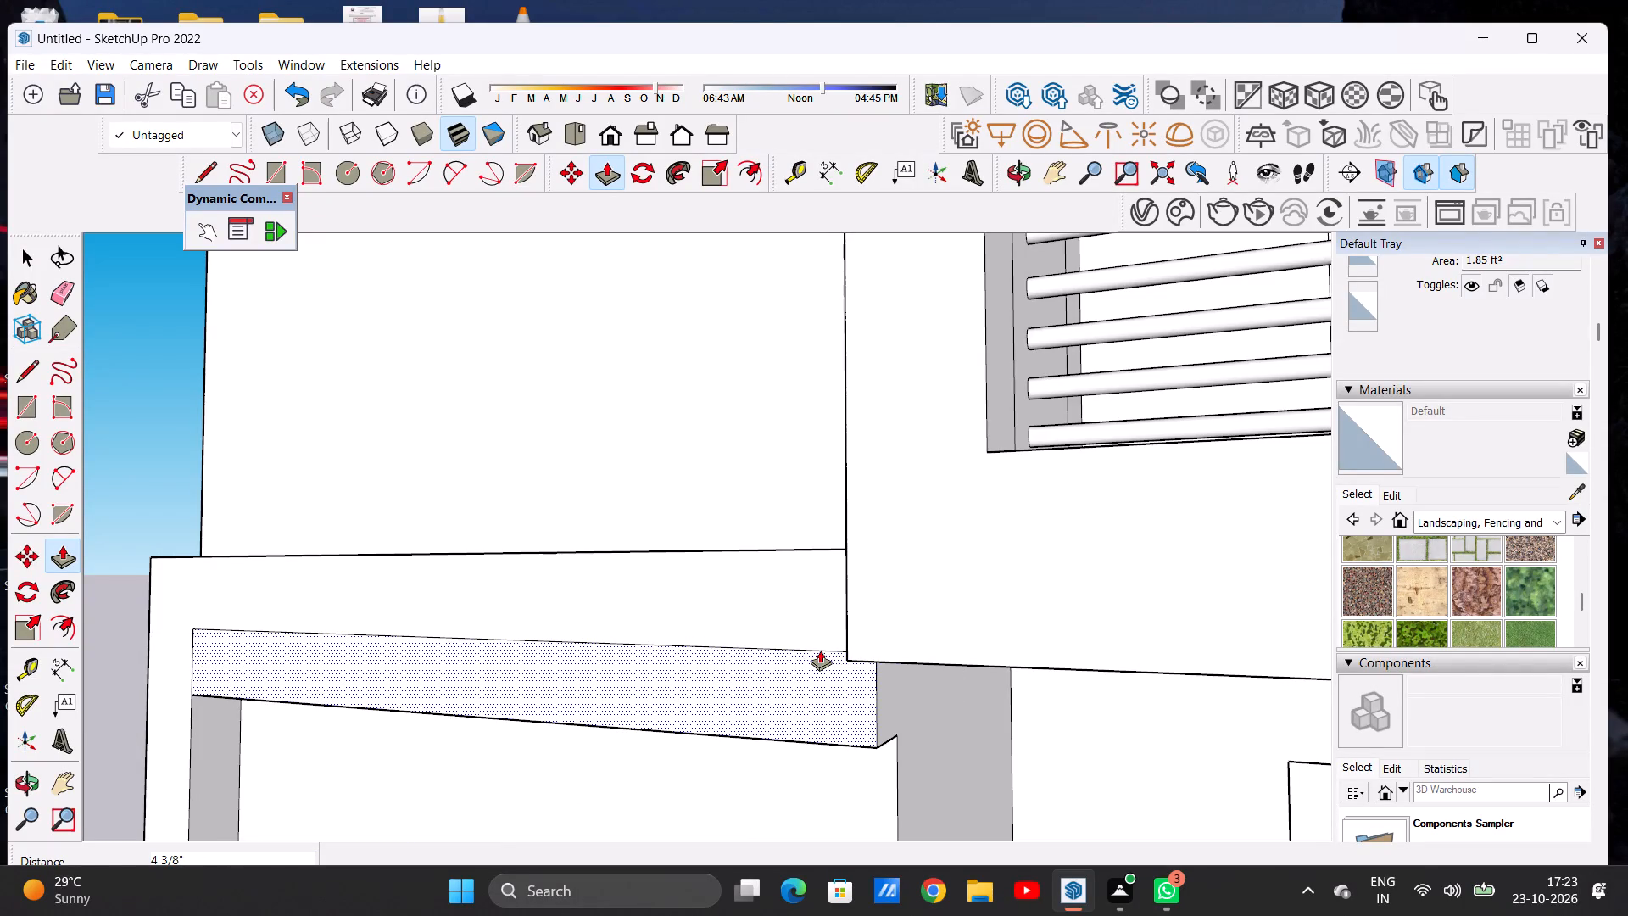
key("space")
Erase the seam lines between the extruded strip and the entrance frame, along its upper edge and at its side end.
scroll(615, 594, "down", 15)
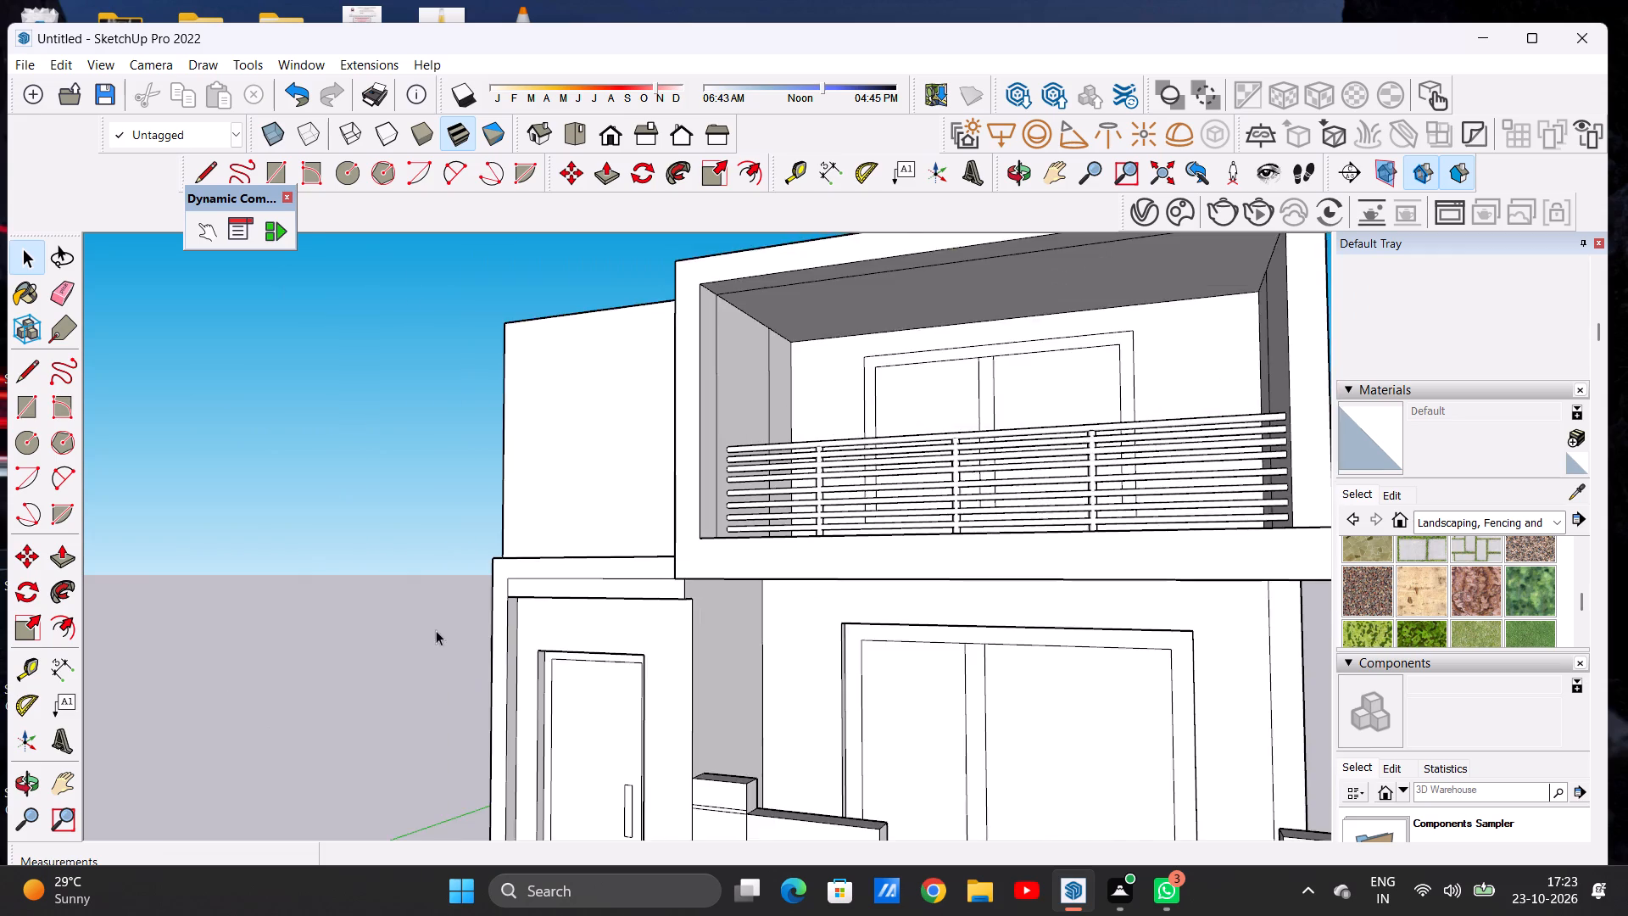
middle_click_drag(459, 634, 659, 659)
scroll(471, 560, "up", 12)
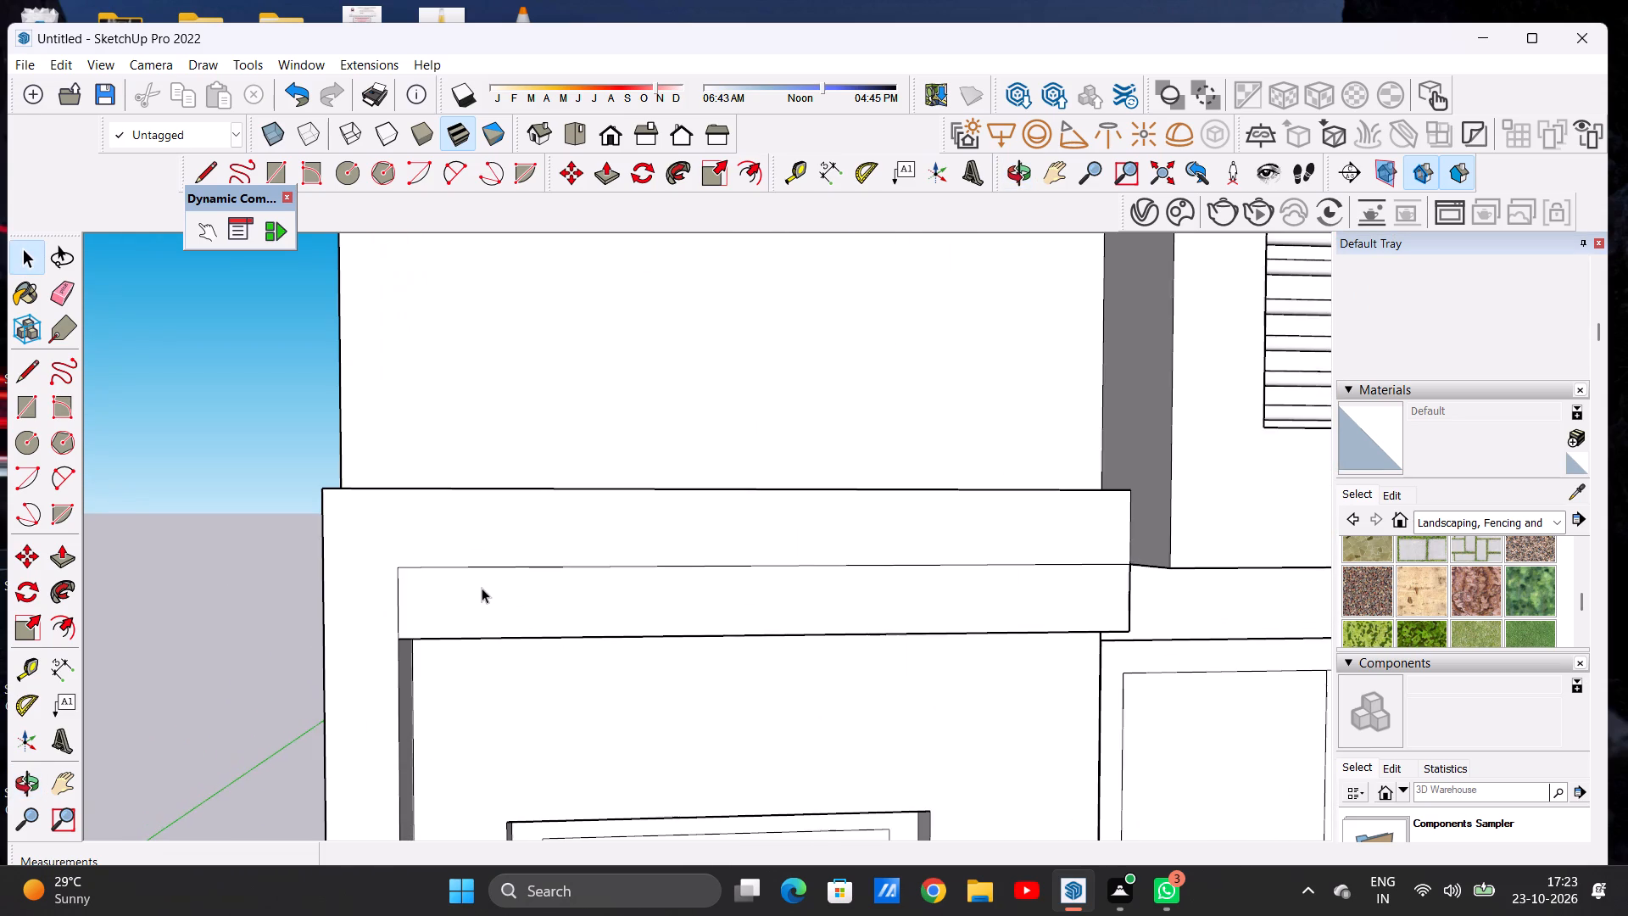
middle_click_drag(477, 582, 407, 595)
scroll(611, 600, "up", 2)
key("e")
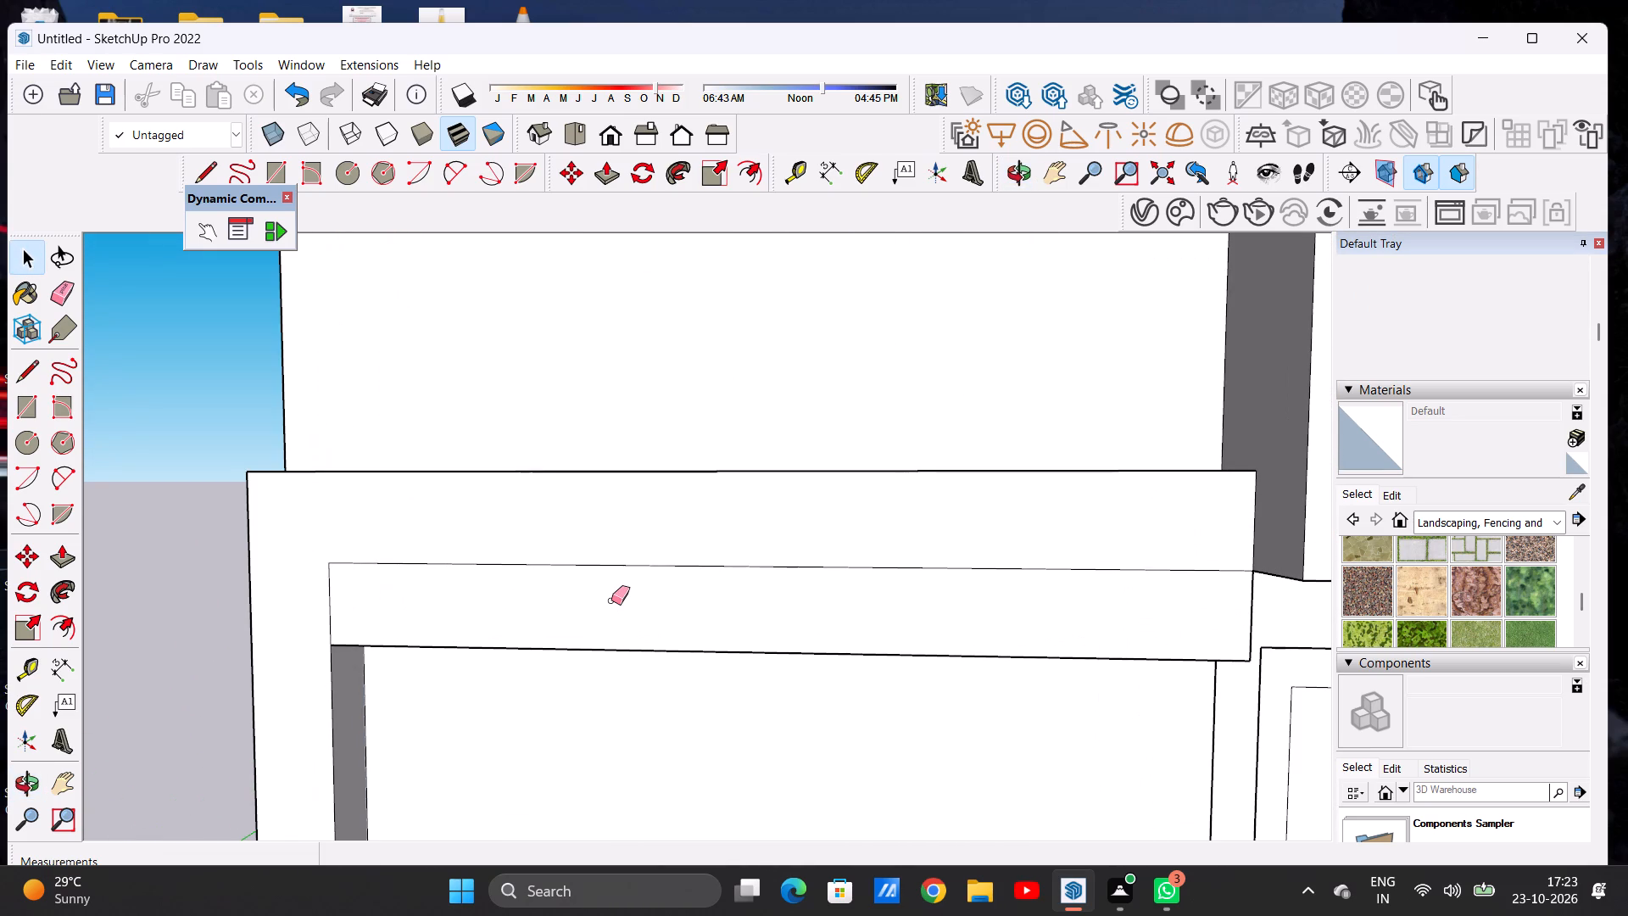
left_click_drag(664, 566, 663, 576)
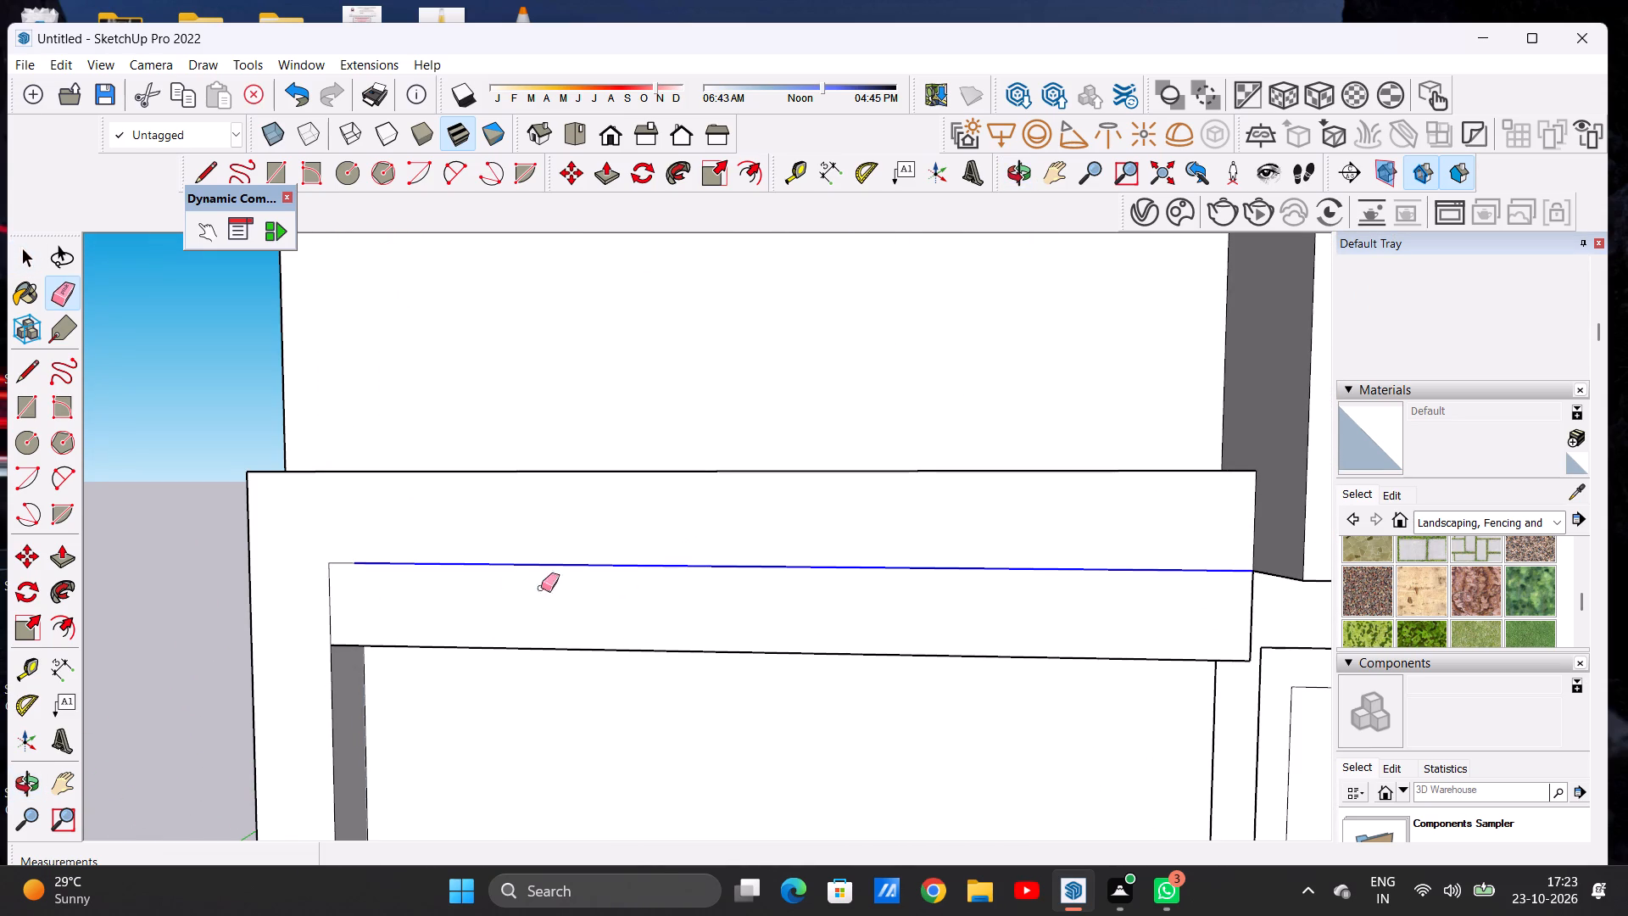
left_click_drag(315, 595, 336, 597)
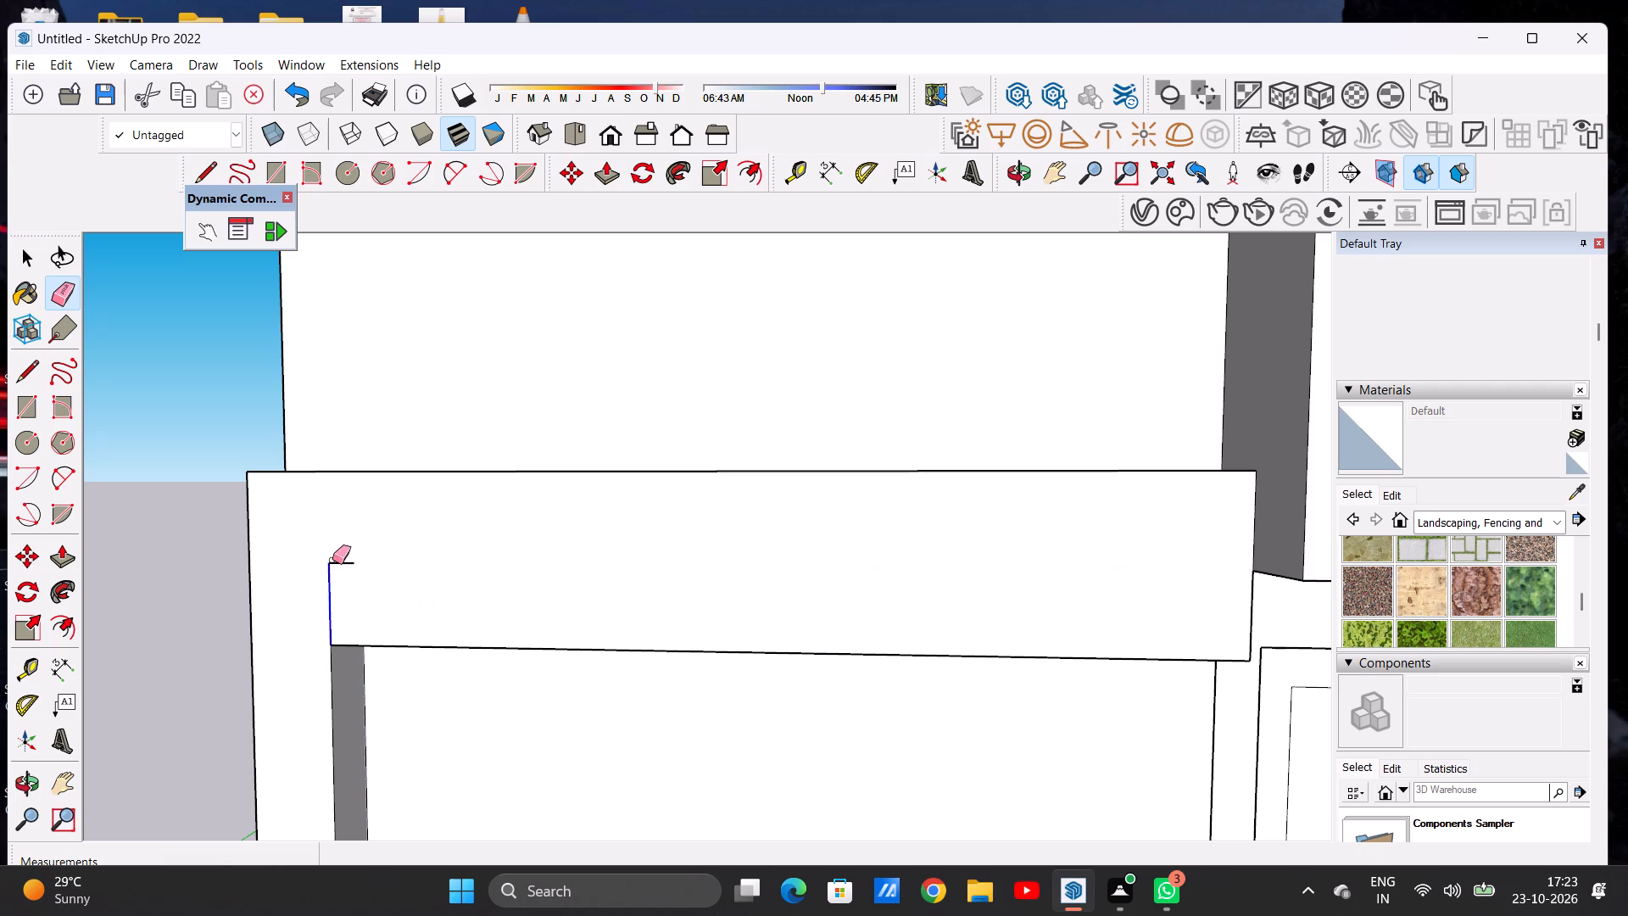
left_click_drag(341, 560, 345, 580)
Push the narrow top ledge of the entrance frame downward along the base of the upper wall.
scroll(375, 599, "down", 20)
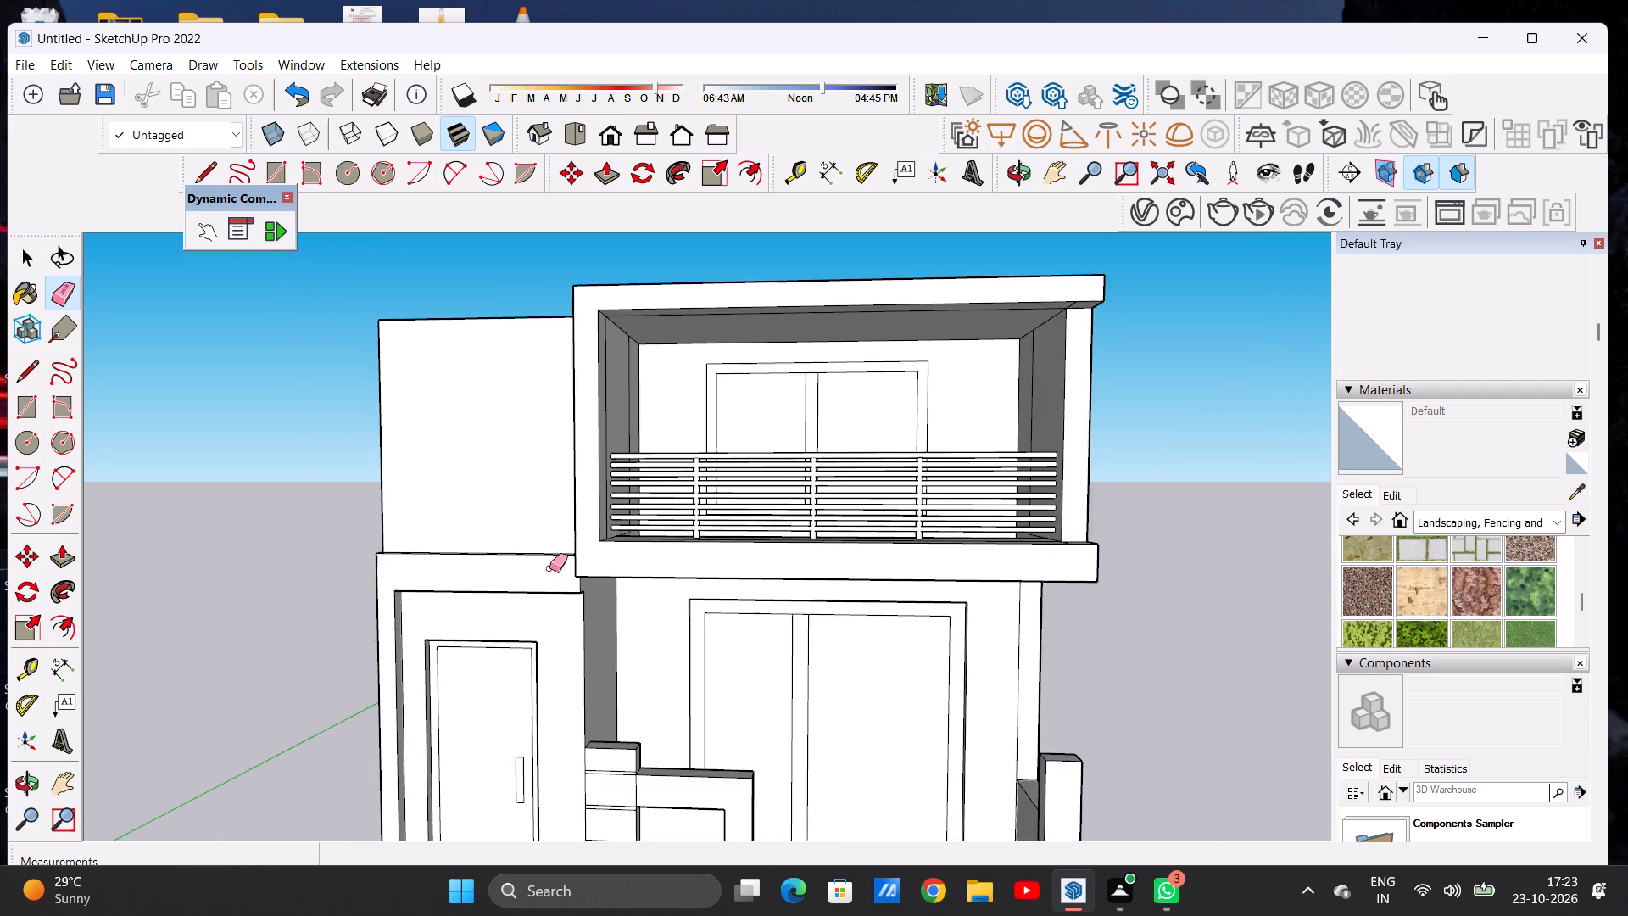
scroll(549, 568, "down", 2)
key("space")
scroll(560, 572, "down", 6)
scroll(518, 562, "up", 7)
middle_click_drag(506, 534, 510, 708)
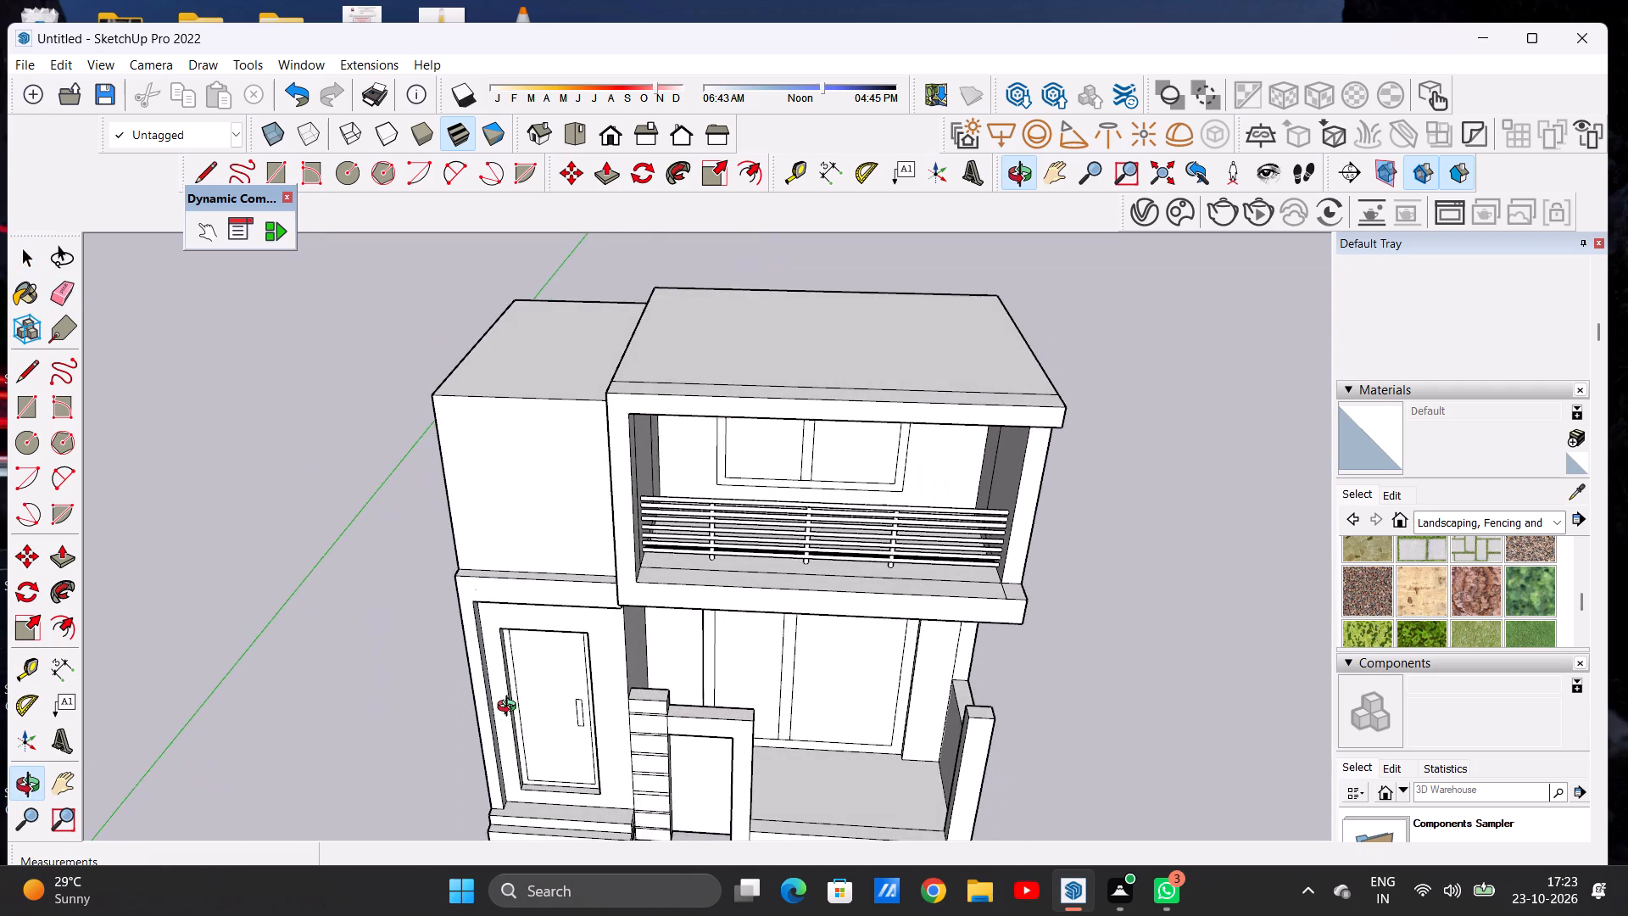
middle_click_drag(510, 708, 510, 707)
scroll(497, 589, "up", 6)
scroll(497, 589, "down", 1)
middle_click_drag(559, 586, 929, 611)
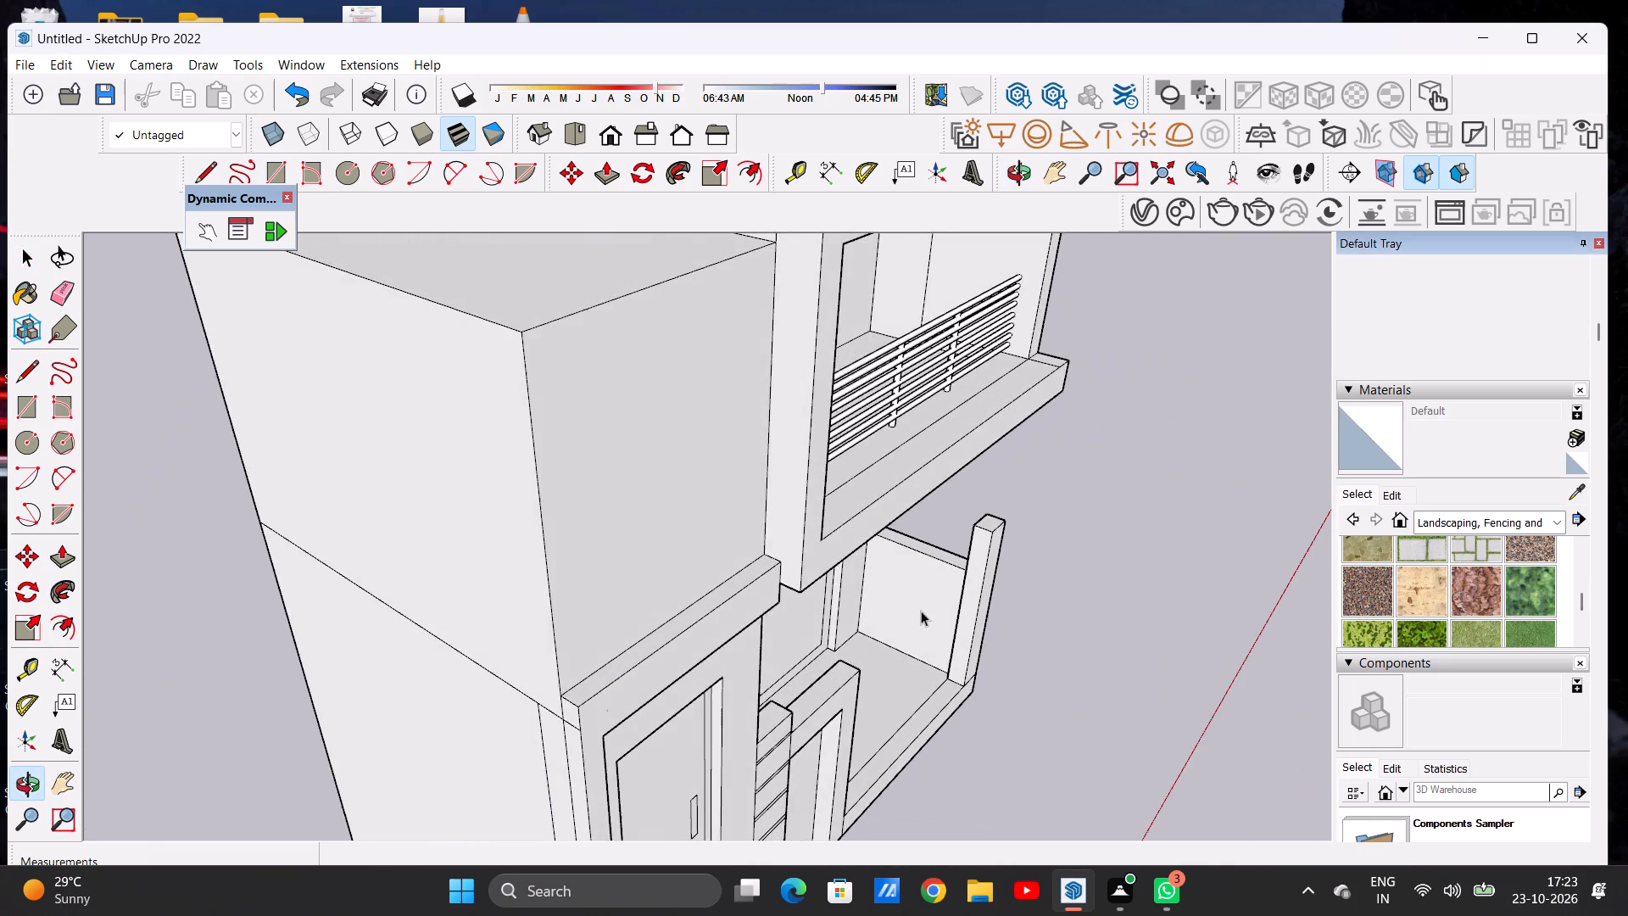
scroll(649, 605, "up", 4)
key("p")
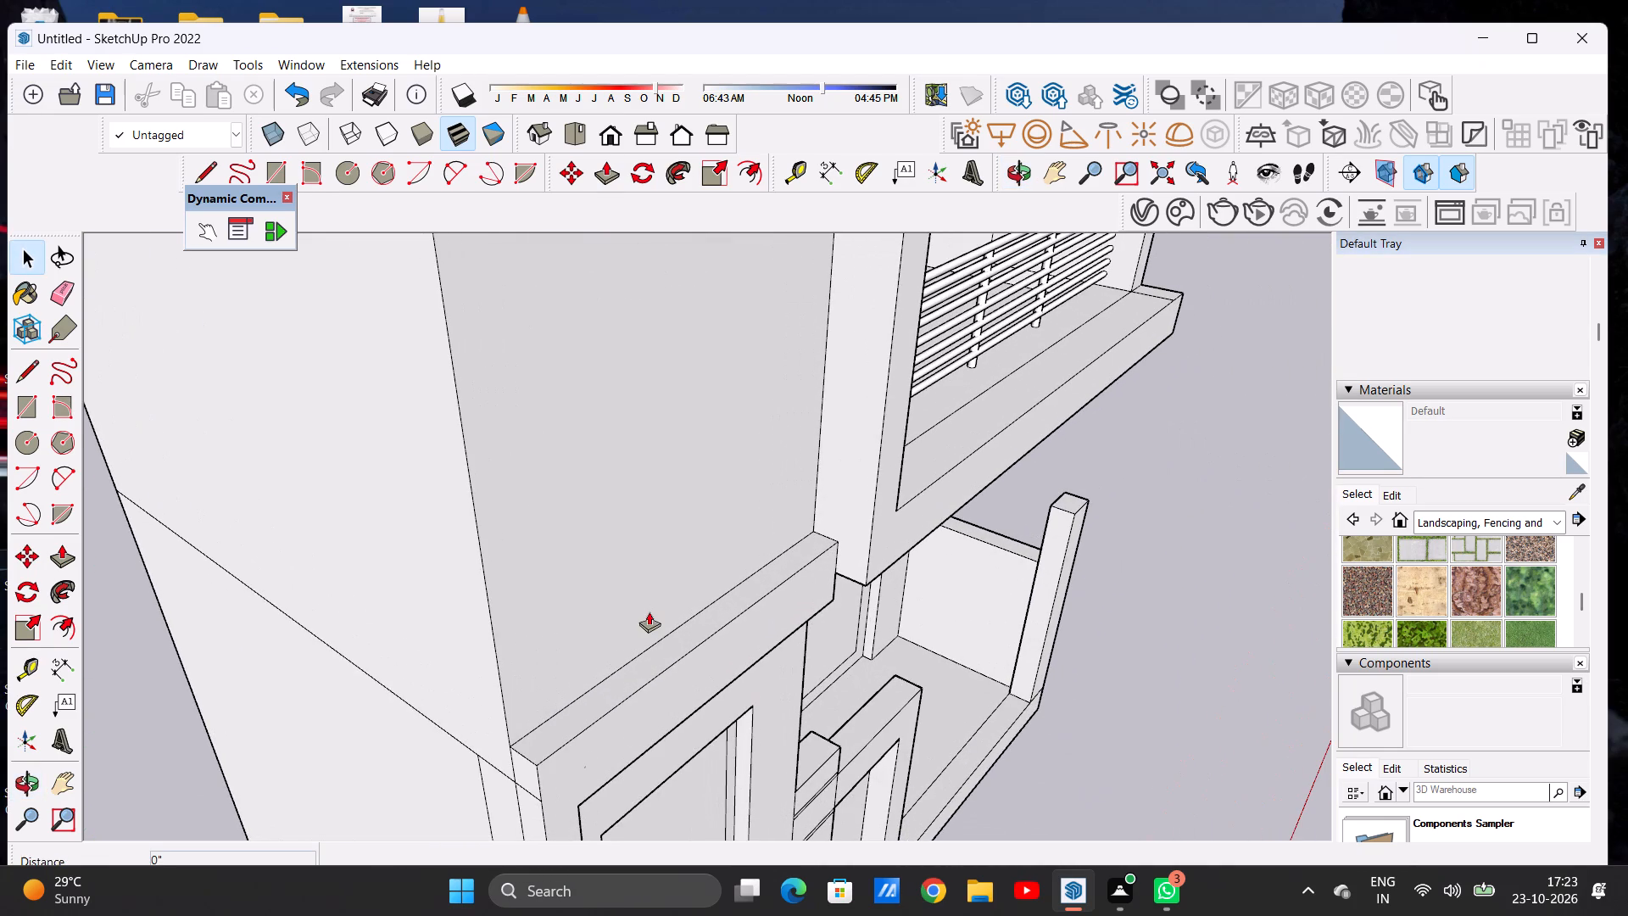
scroll(615, 673, "up", 5)
left_click(614, 692)
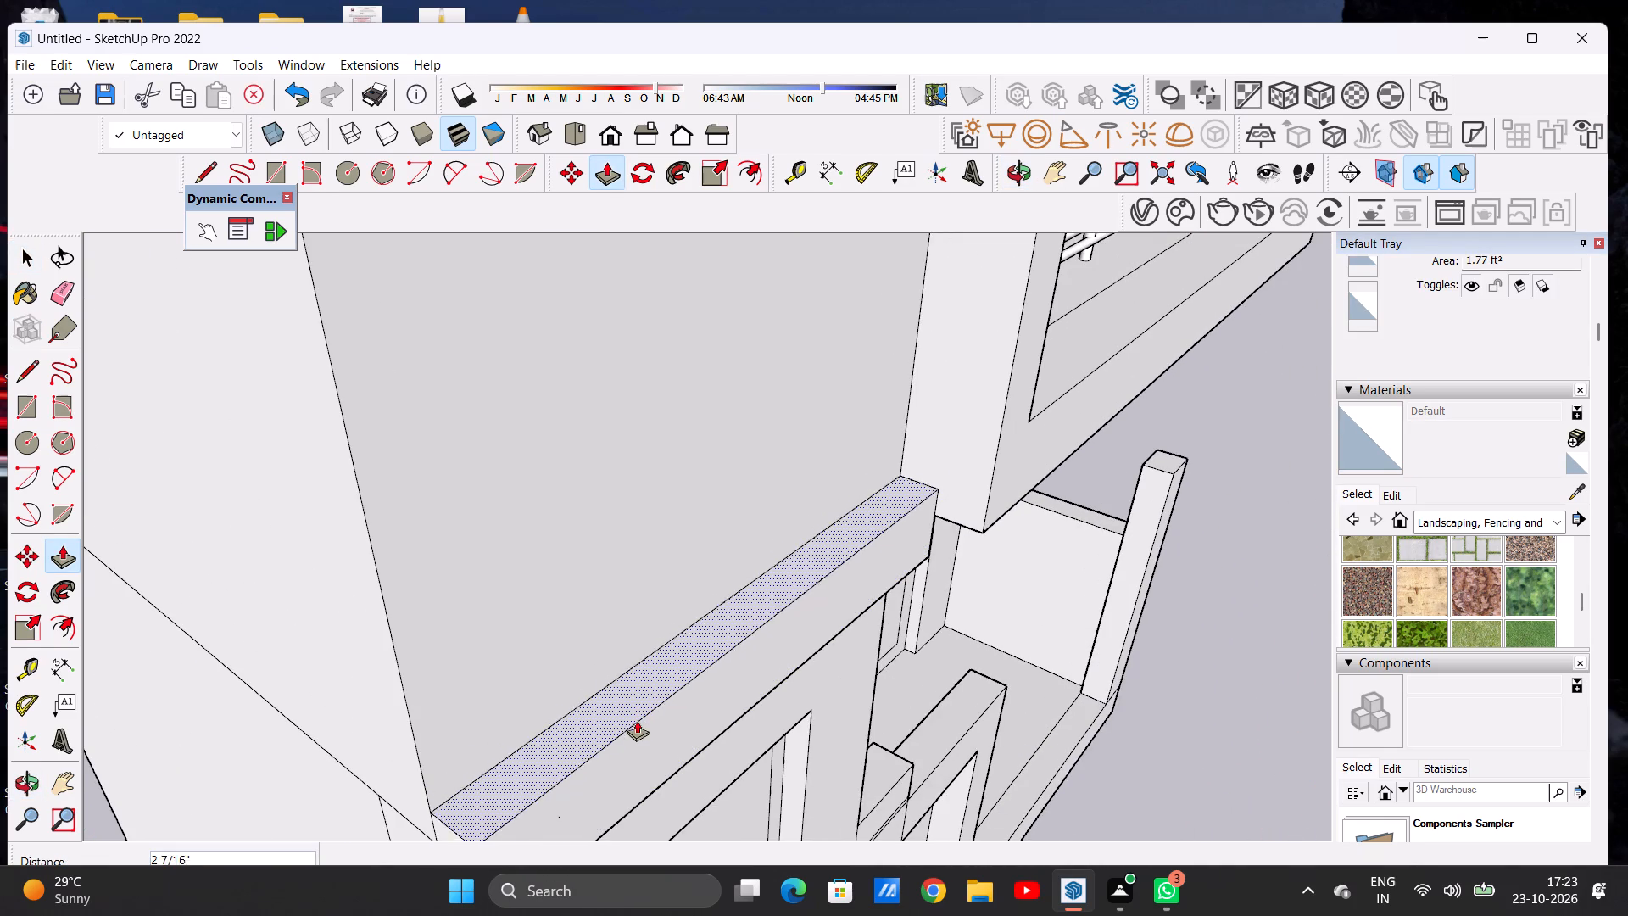
left_click(645, 739)
key("space")
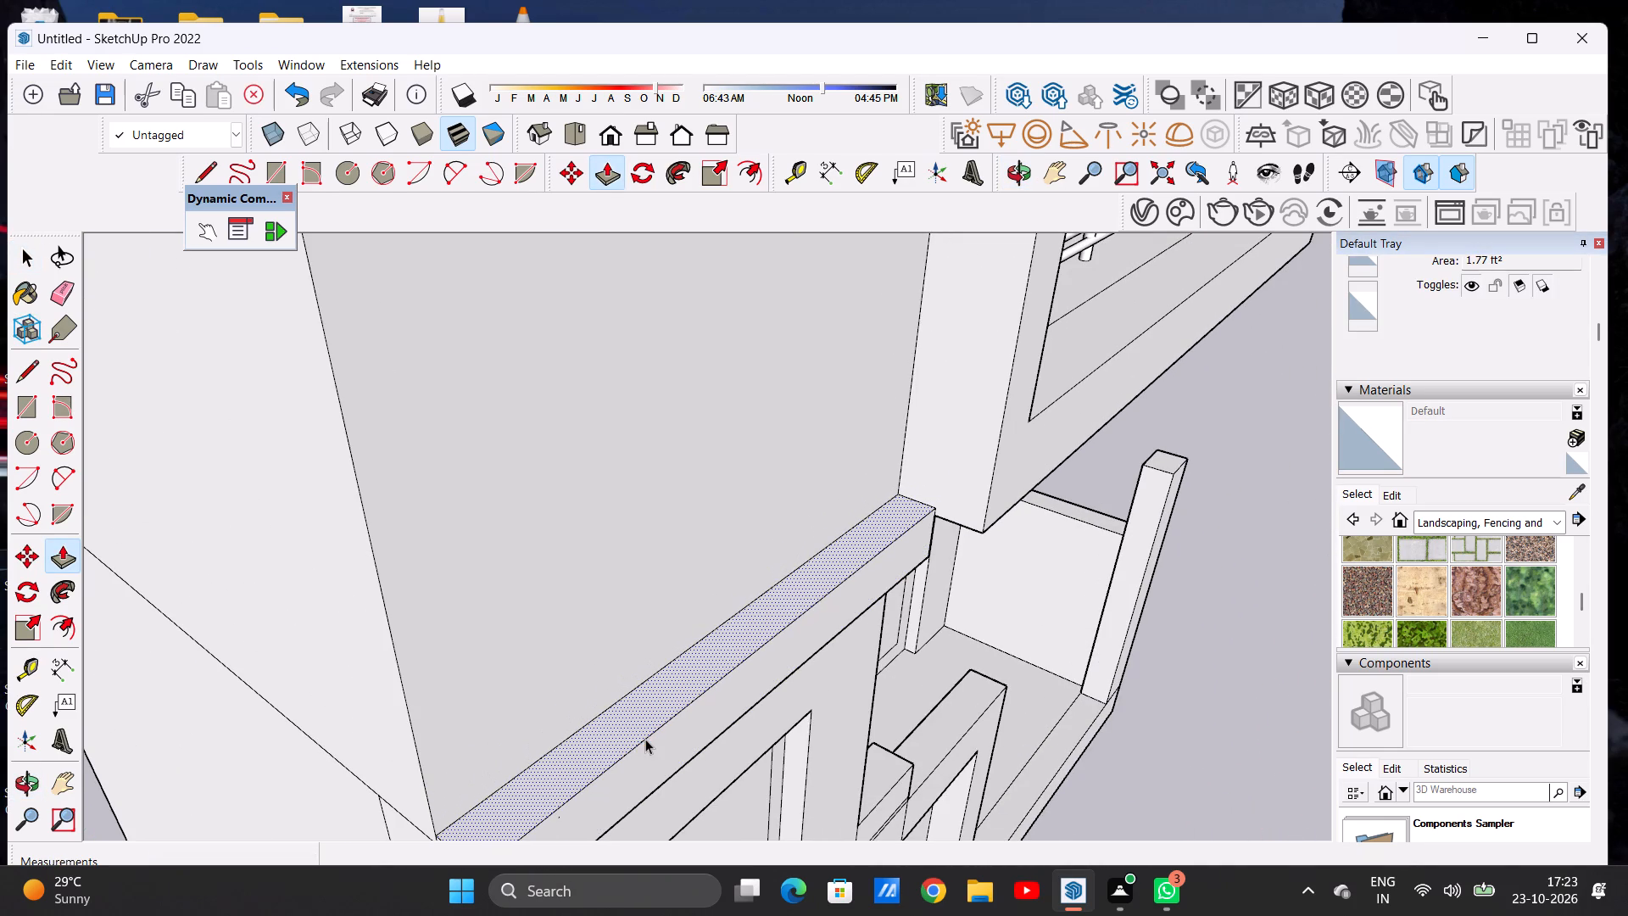
Extrude the underside of the beam above the entrance door downward 6 1/2".
scroll(228, 680, "down", 13)
middle_click_drag(794, 623, 458, 552)
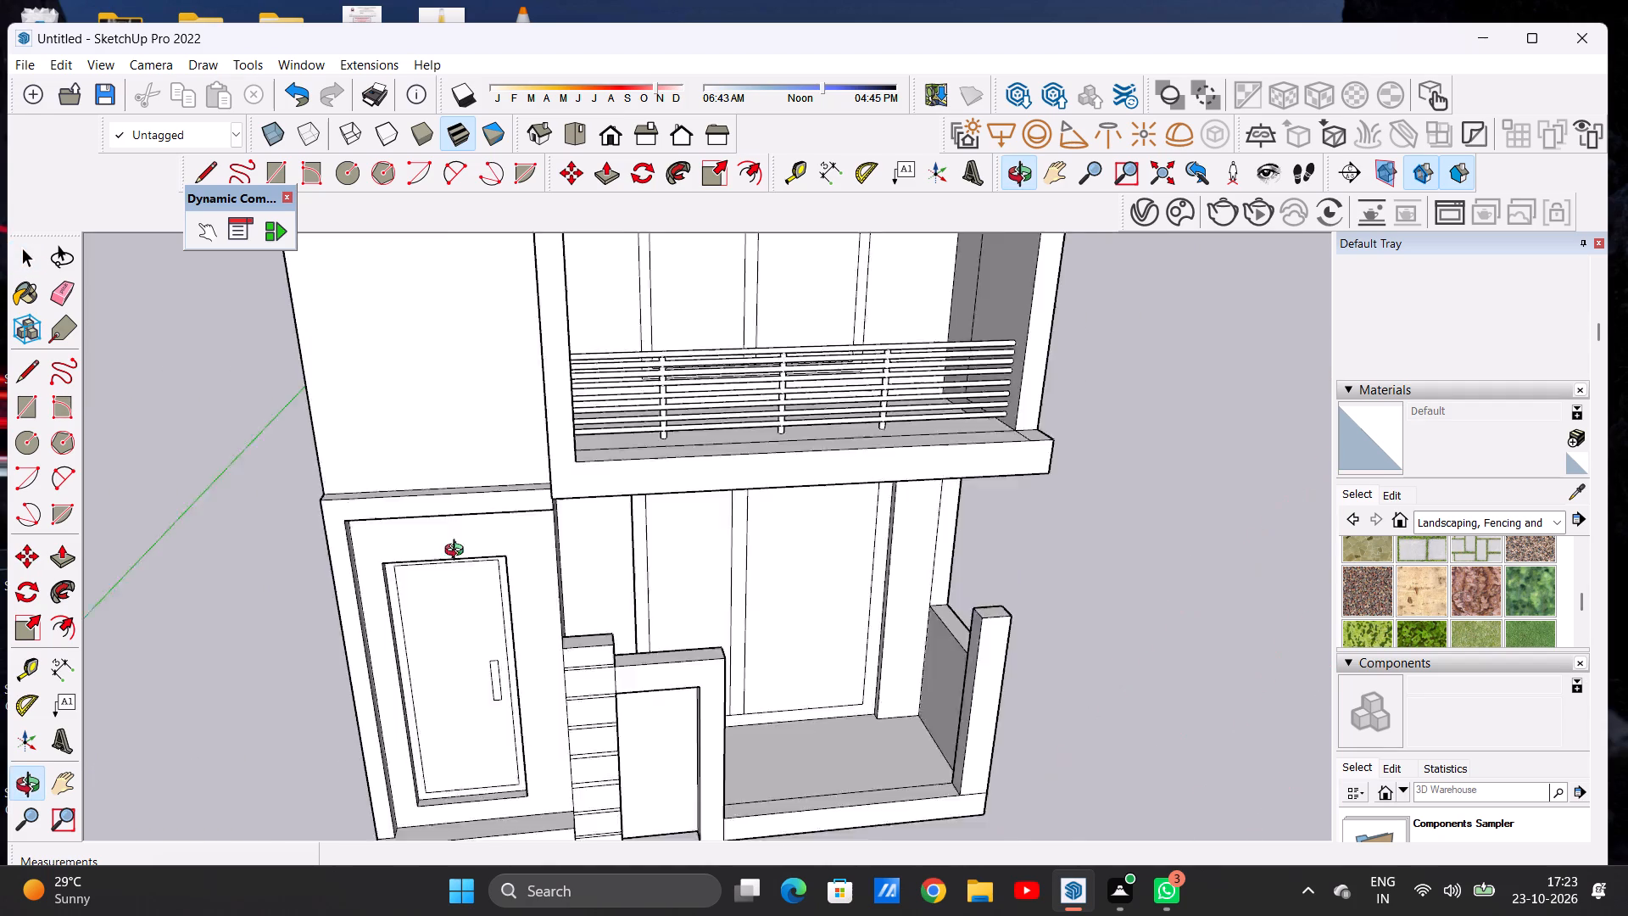
middle_click_drag(458, 552, 431, 475)
scroll(485, 546, "down", 5)
scroll(475, 484, "up", 3)
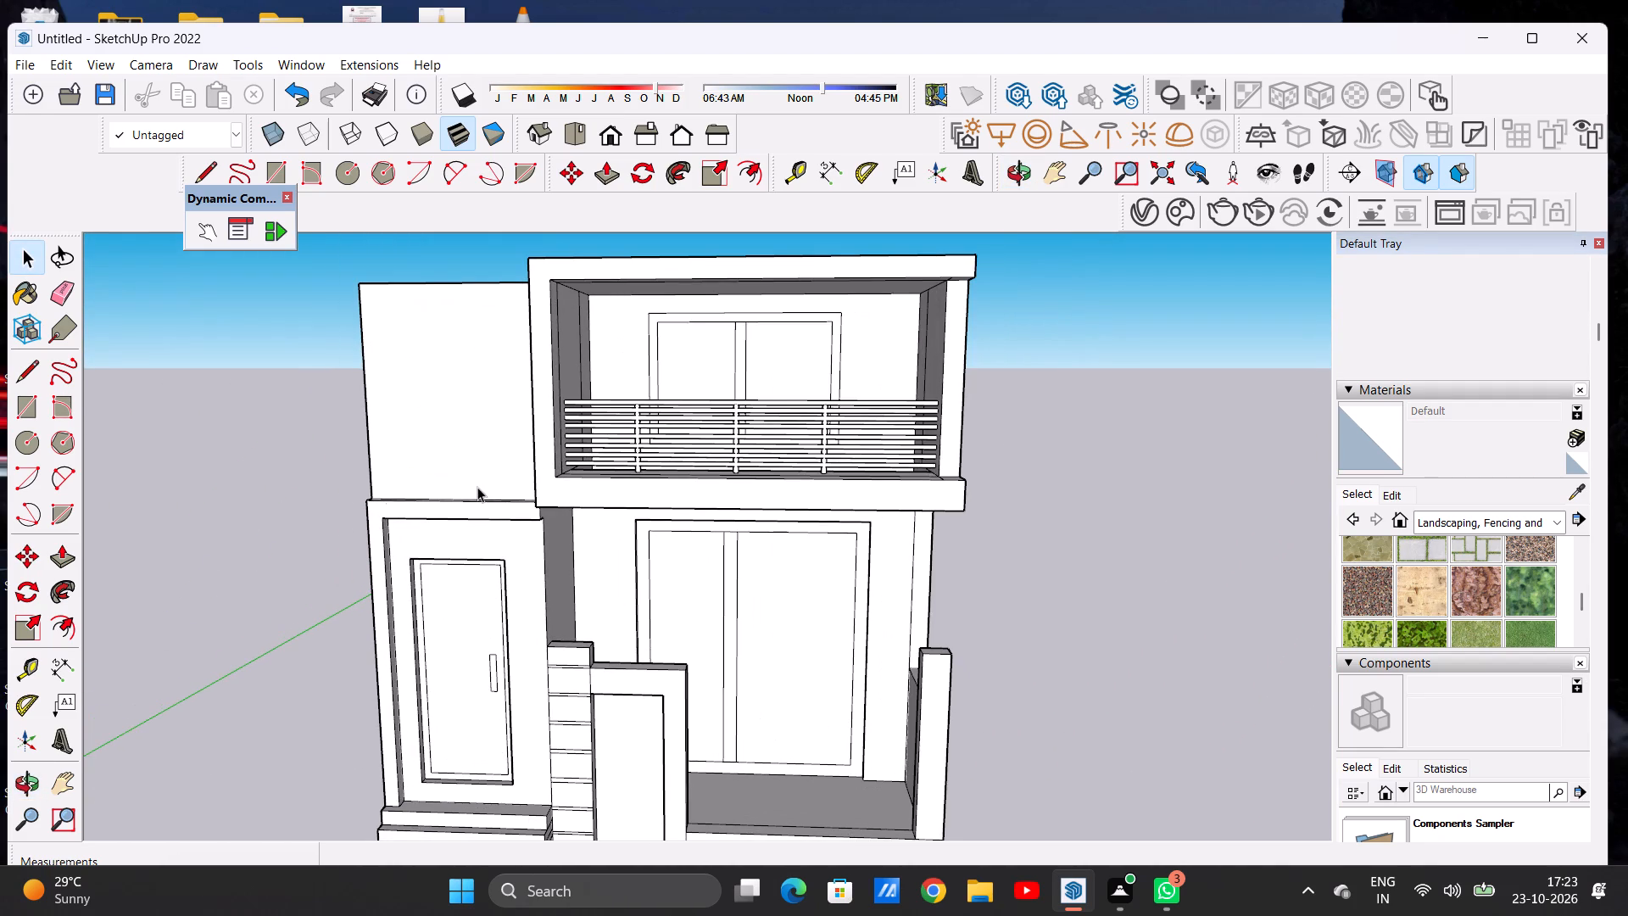
scroll(505, 510, "down", 3)
scroll(522, 520, "up", 8)
scroll(517, 526, "down", 1)
scroll(526, 522, "up", 4)
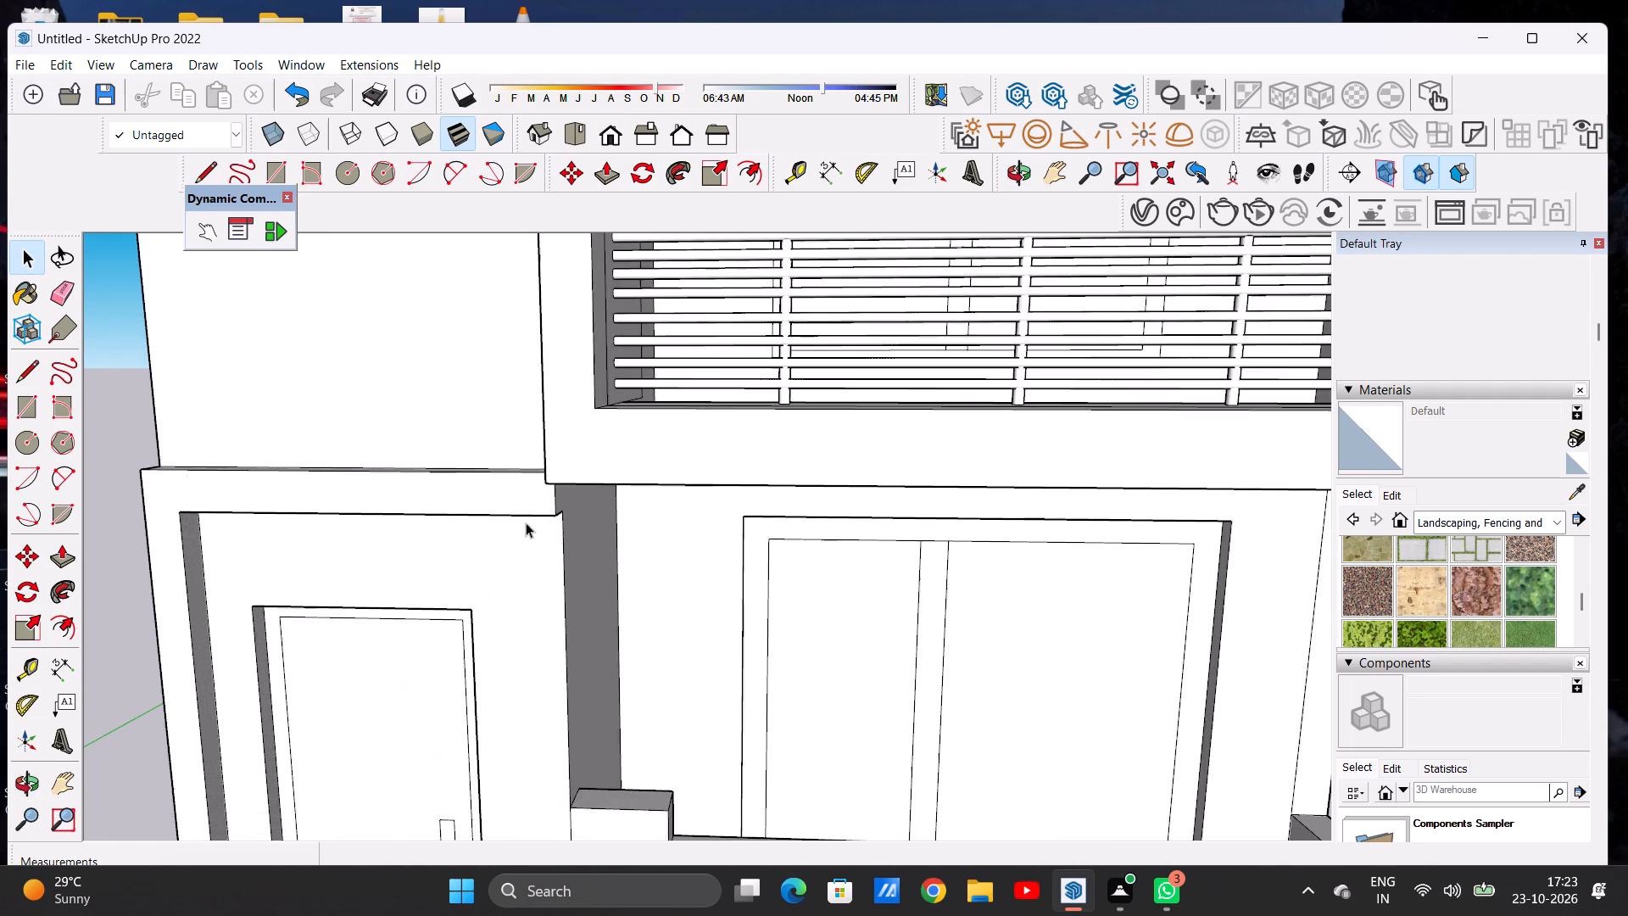
scroll(533, 545, "up", 1)
middle_click_drag(527, 544, 424, 437)
scroll(515, 533, "up", 6)
middle_click_drag(527, 521, 502, 457)
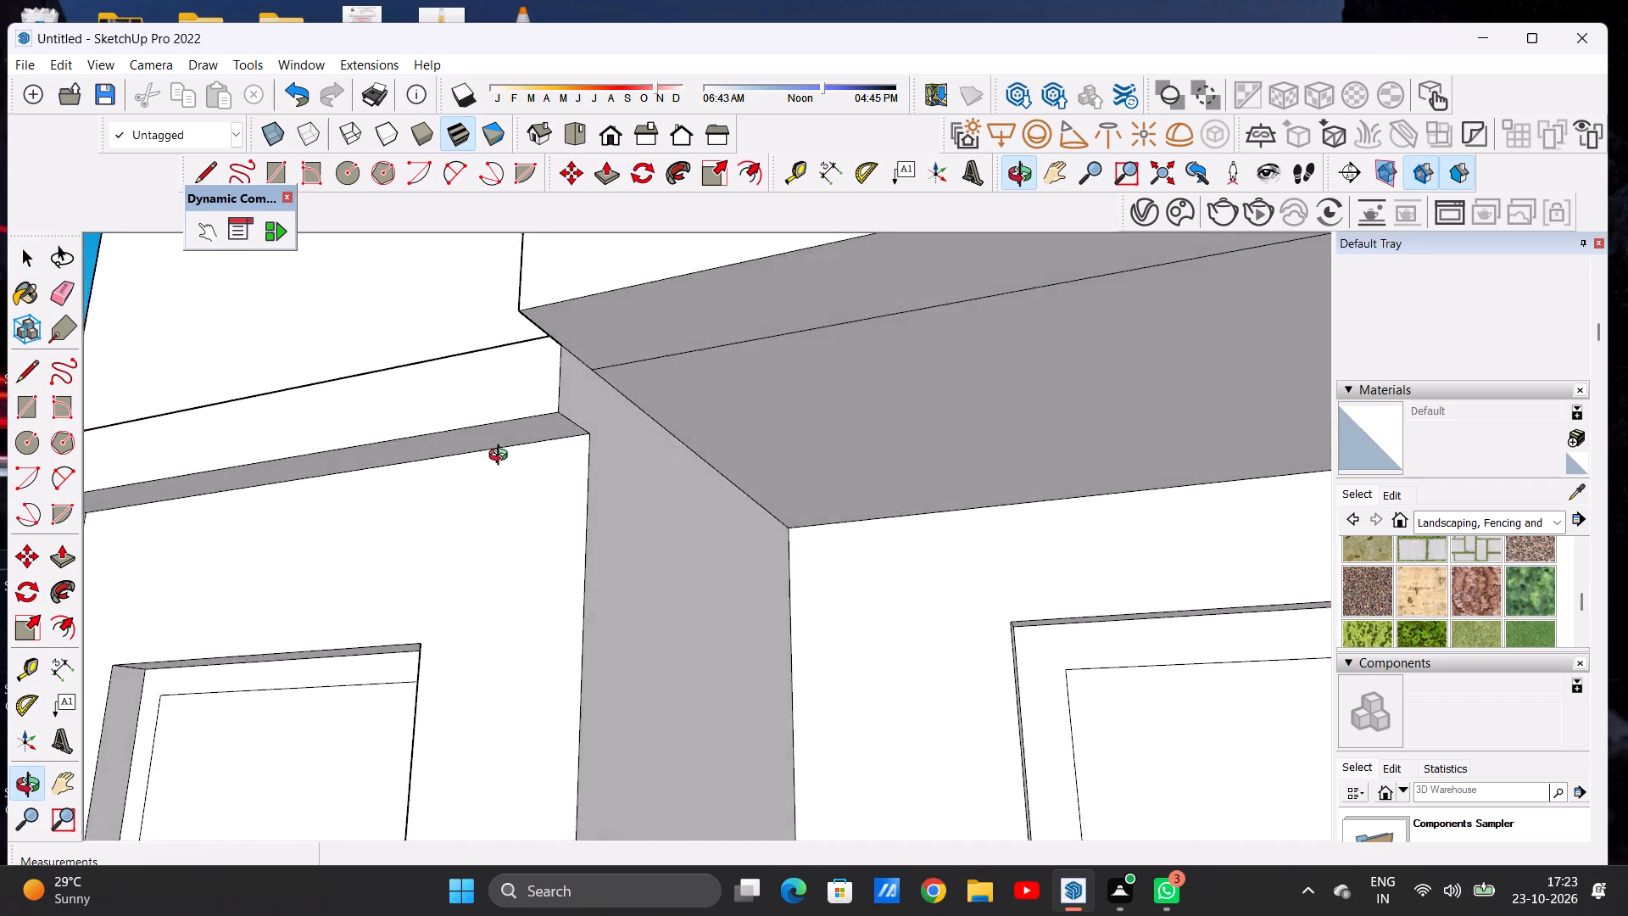
middle_click_drag(502, 457, 499, 448)
scroll(538, 446, "up", 4)
key("p")
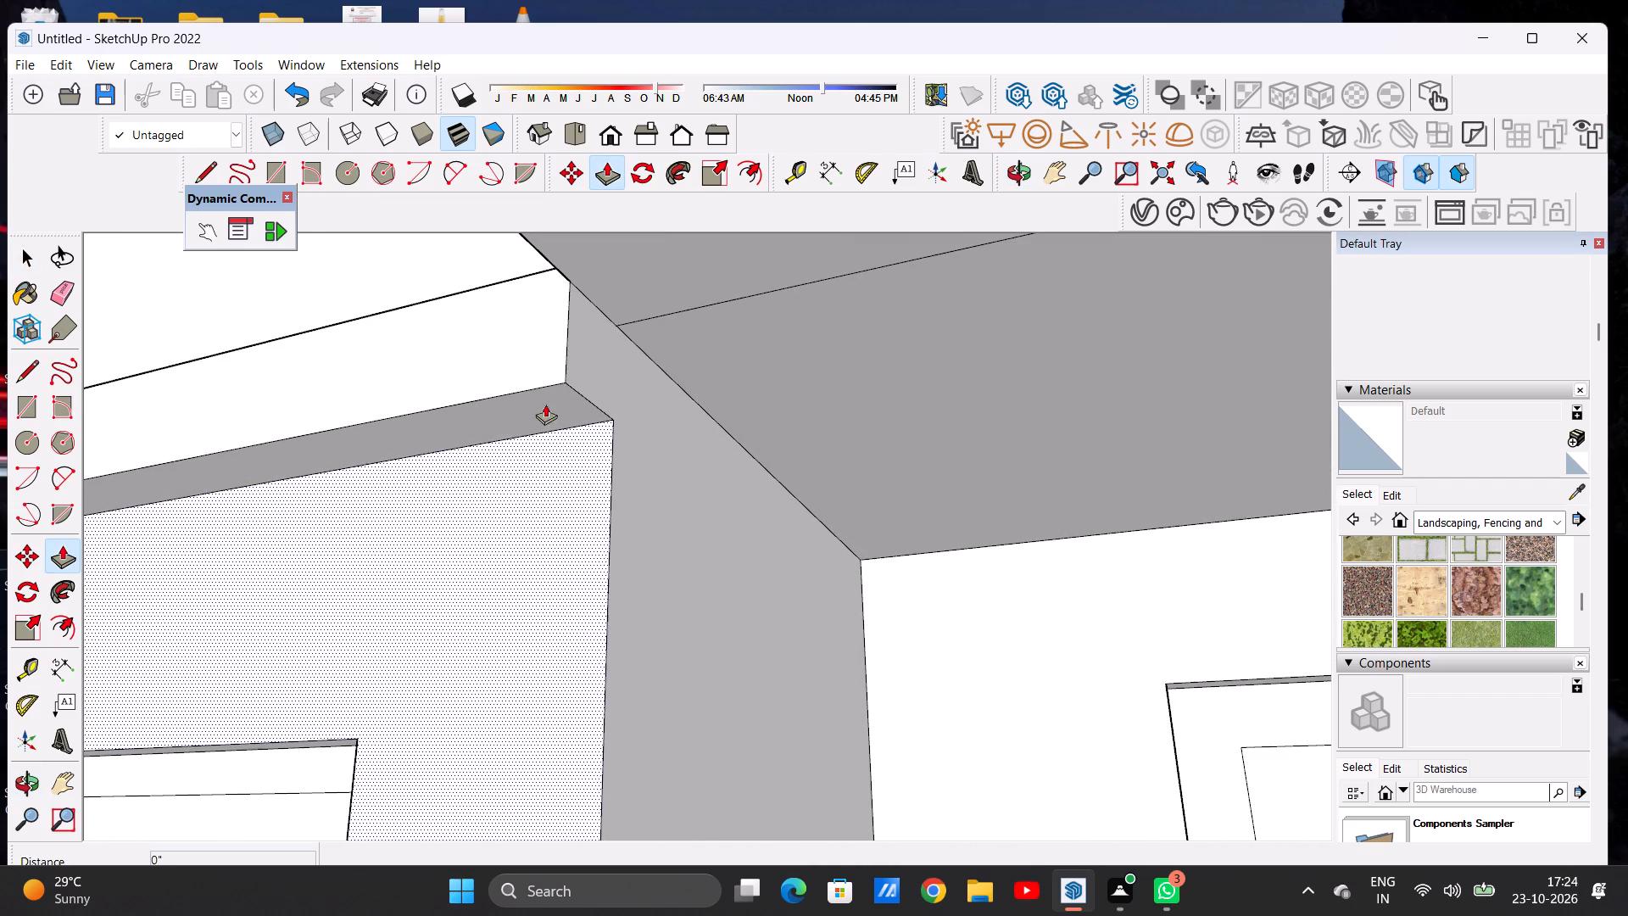
left_click(537, 402)
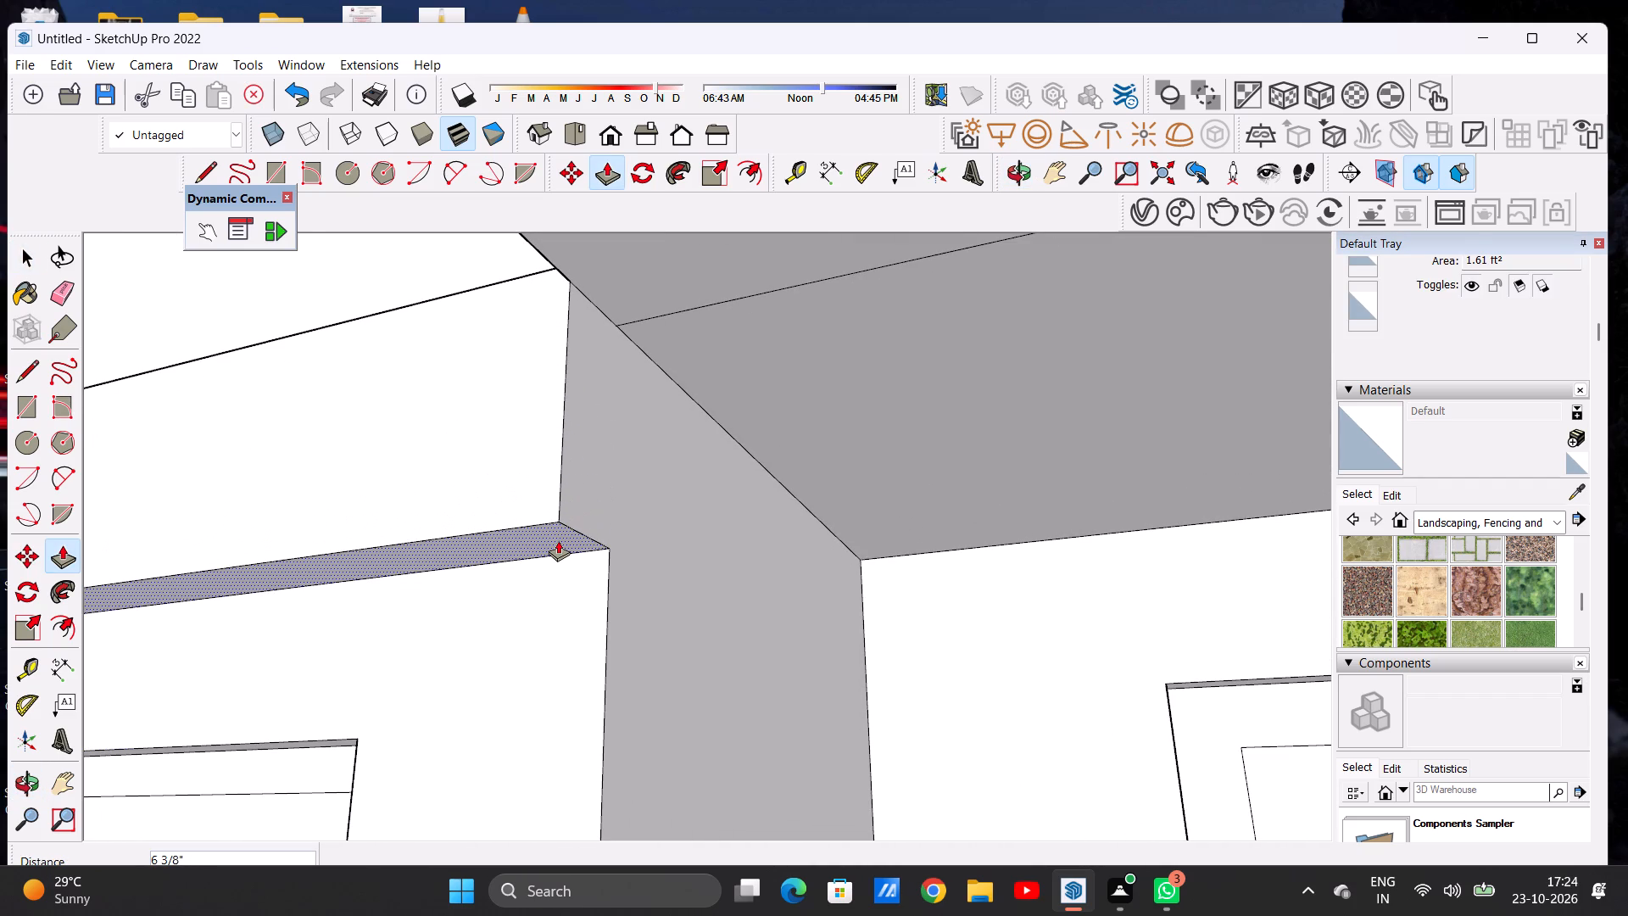
left_click(558, 540)
Push the top ledge of the entrance frame down 7/8" along the base of the upper wall.
scroll(534, 437, "down", 12)
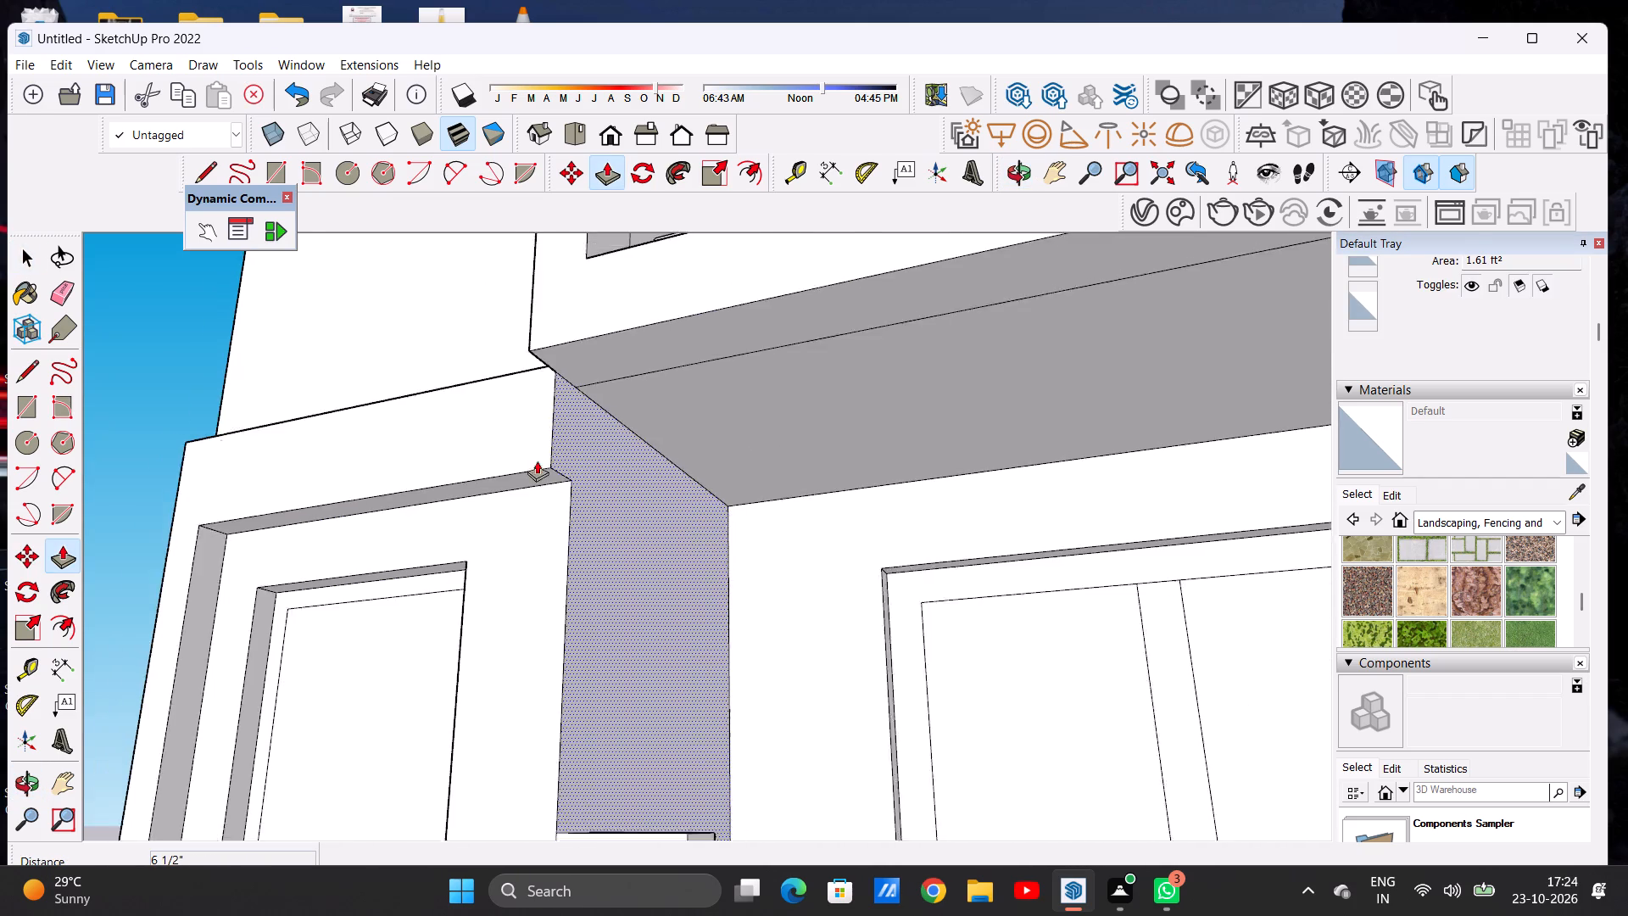
scroll(537, 461, "down", 2)
middle_click_drag(248, 474, 676, 755)
scroll(336, 645, "up", 7)
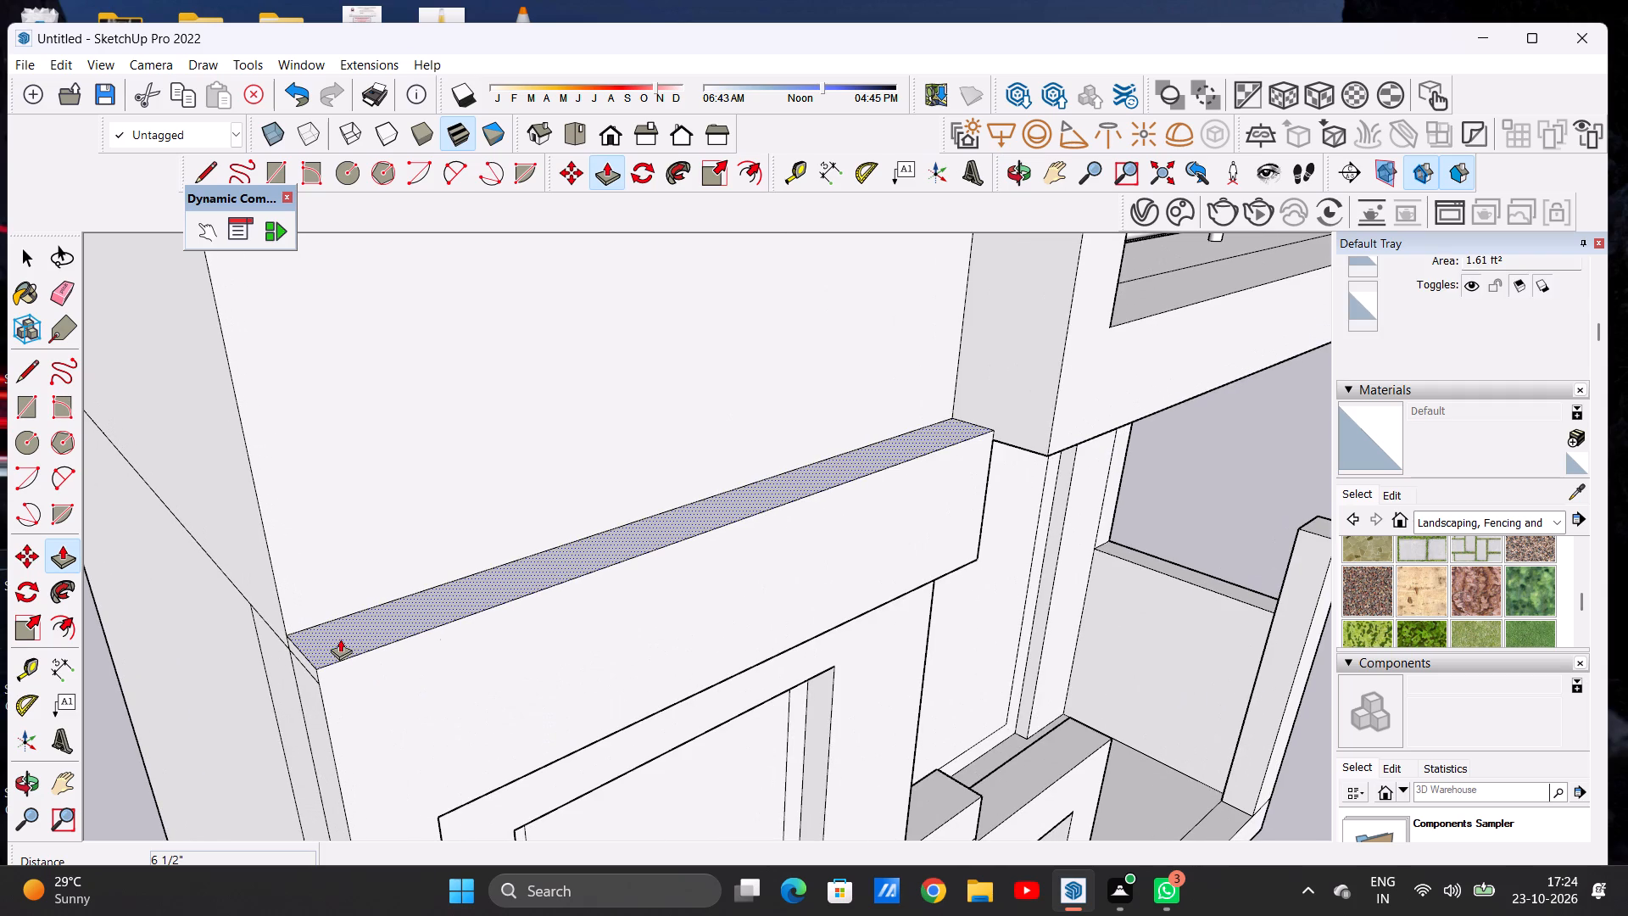
left_click(340, 639)
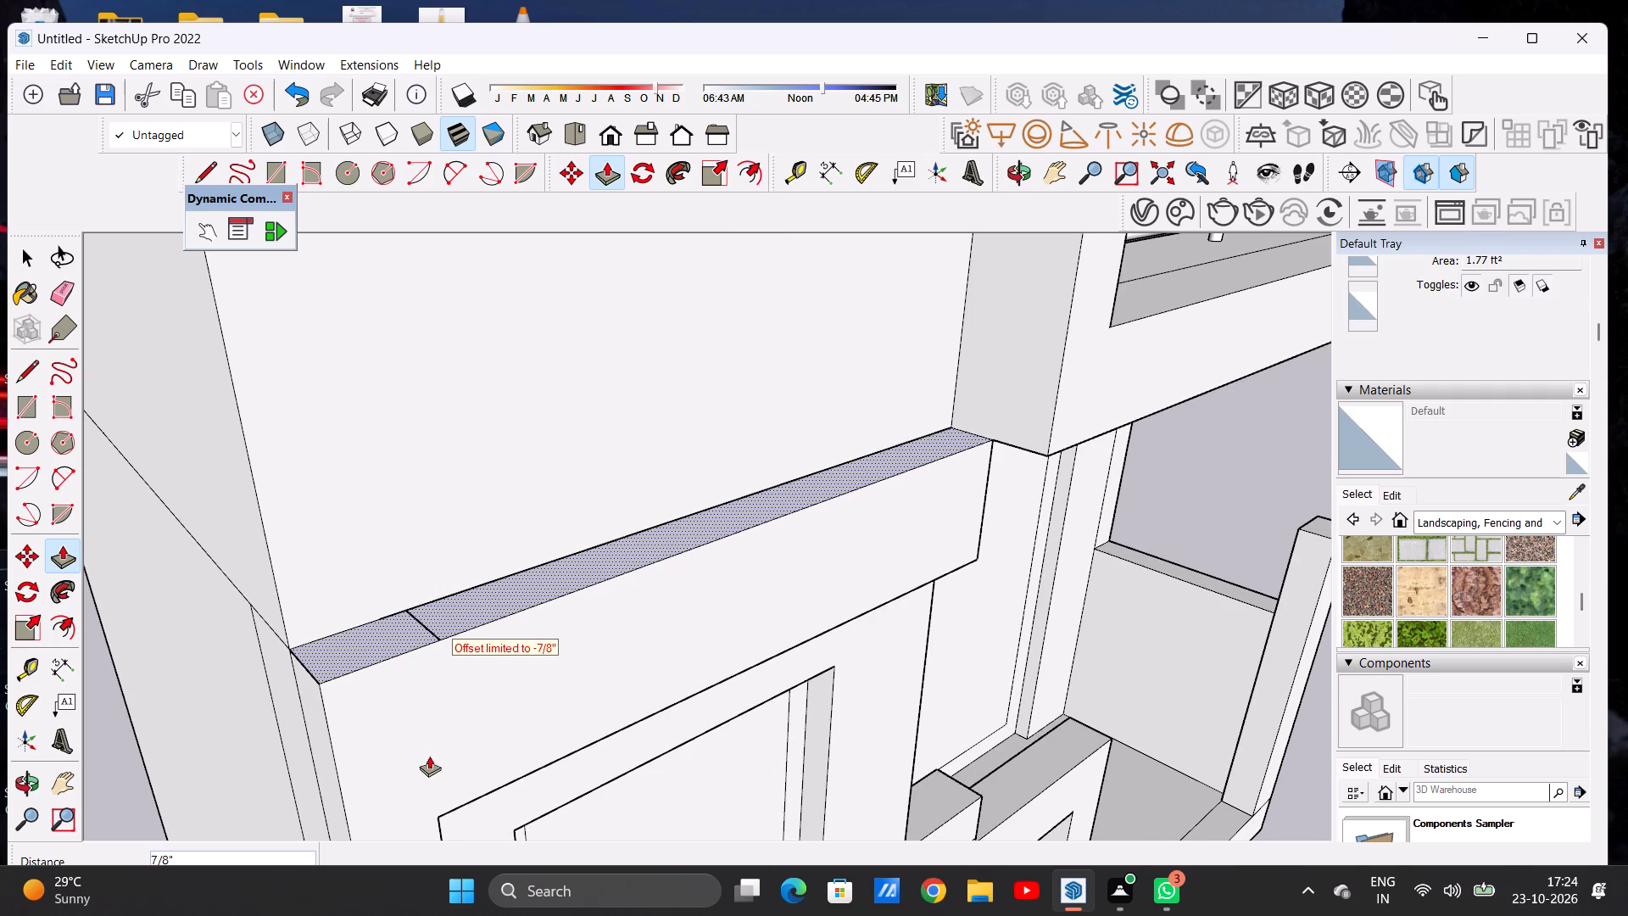
left_click(429, 756)
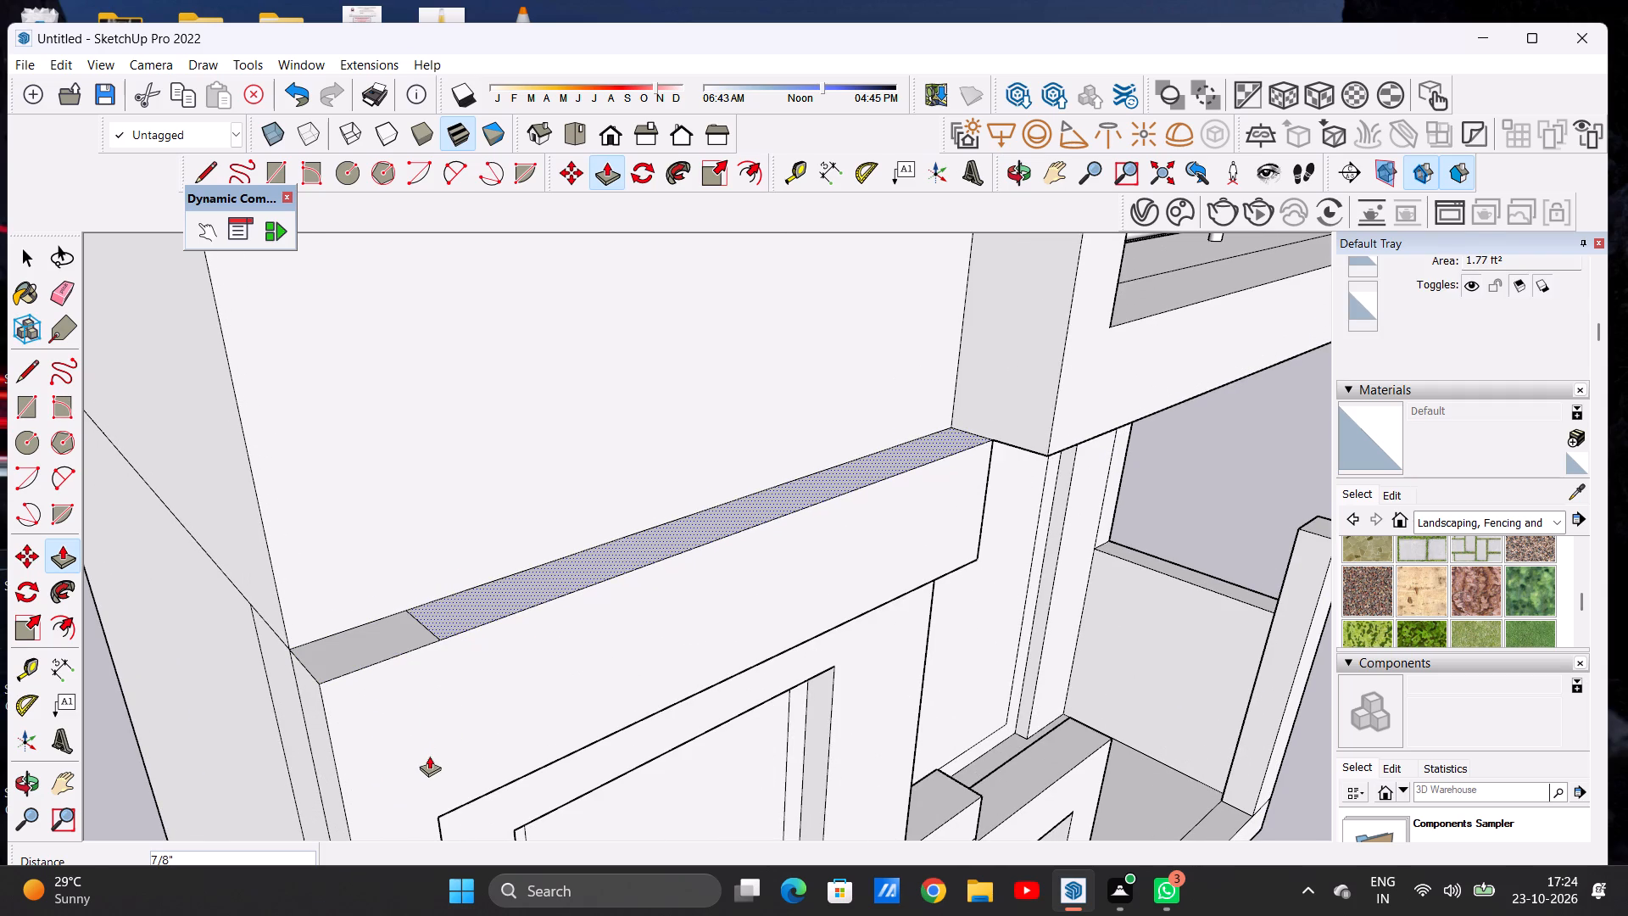
Push the long section of the entrance frame's top ledge down about 5".
key("space")
scroll(444, 589, "up", 5)
key("p")
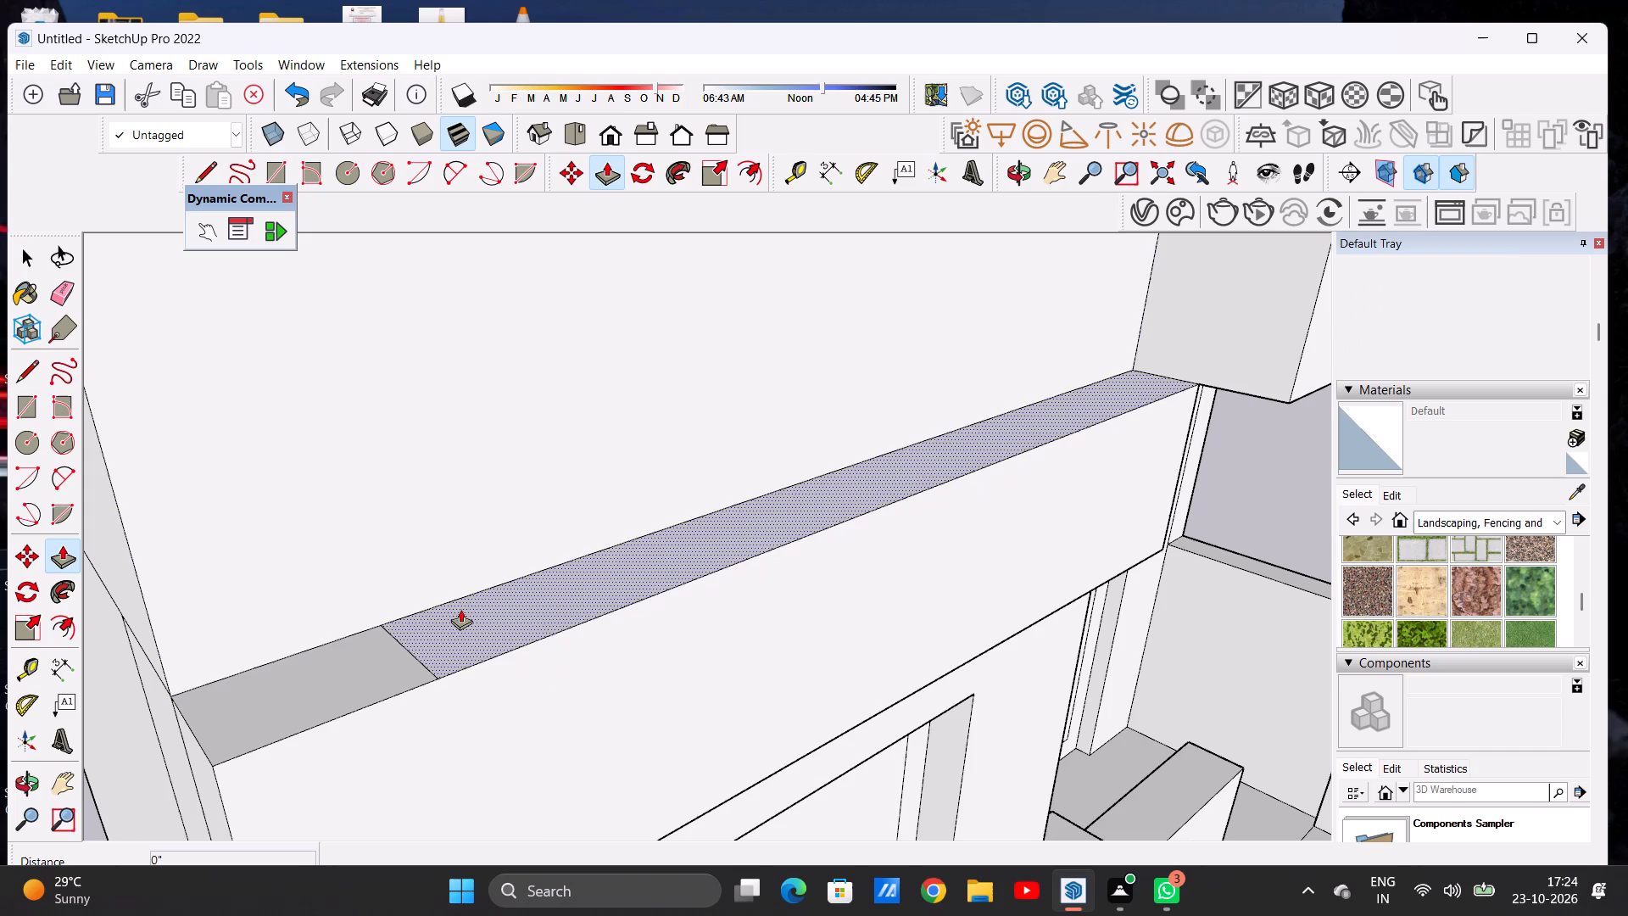
left_click(460, 609)
scroll(486, 654, "down", 7)
scroll(488, 634, "up", 1)
scroll(488, 634, "down", 3)
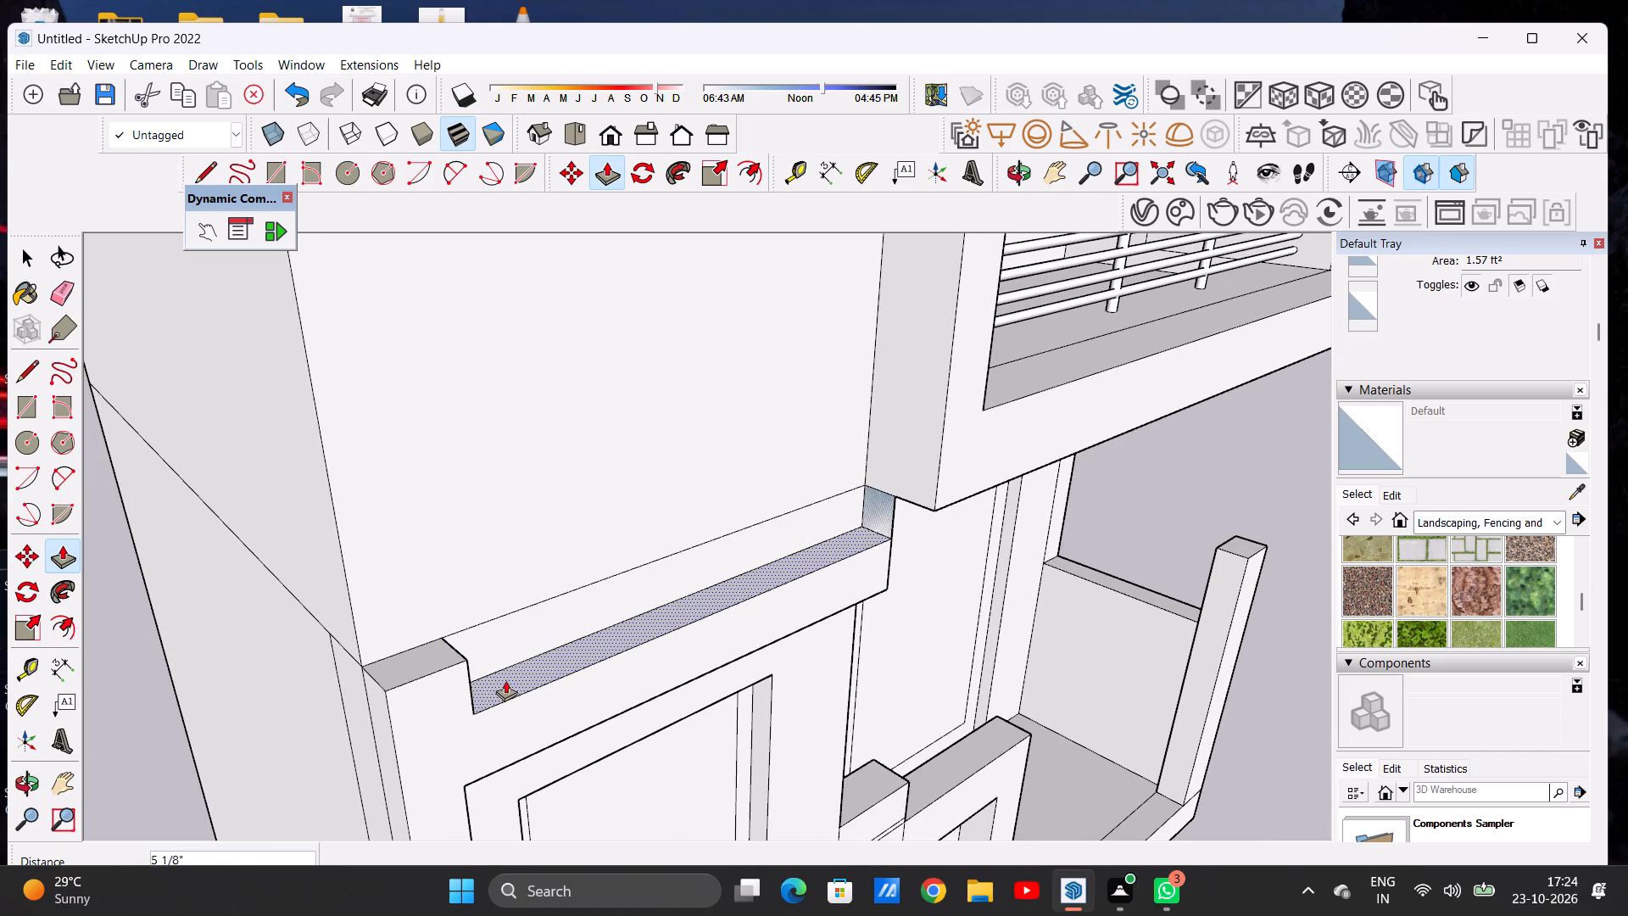
left_click(507, 677)
Push the remaining short end section of the ledge down 4 13/16", level with the lowered long section.
left_click(436, 653)
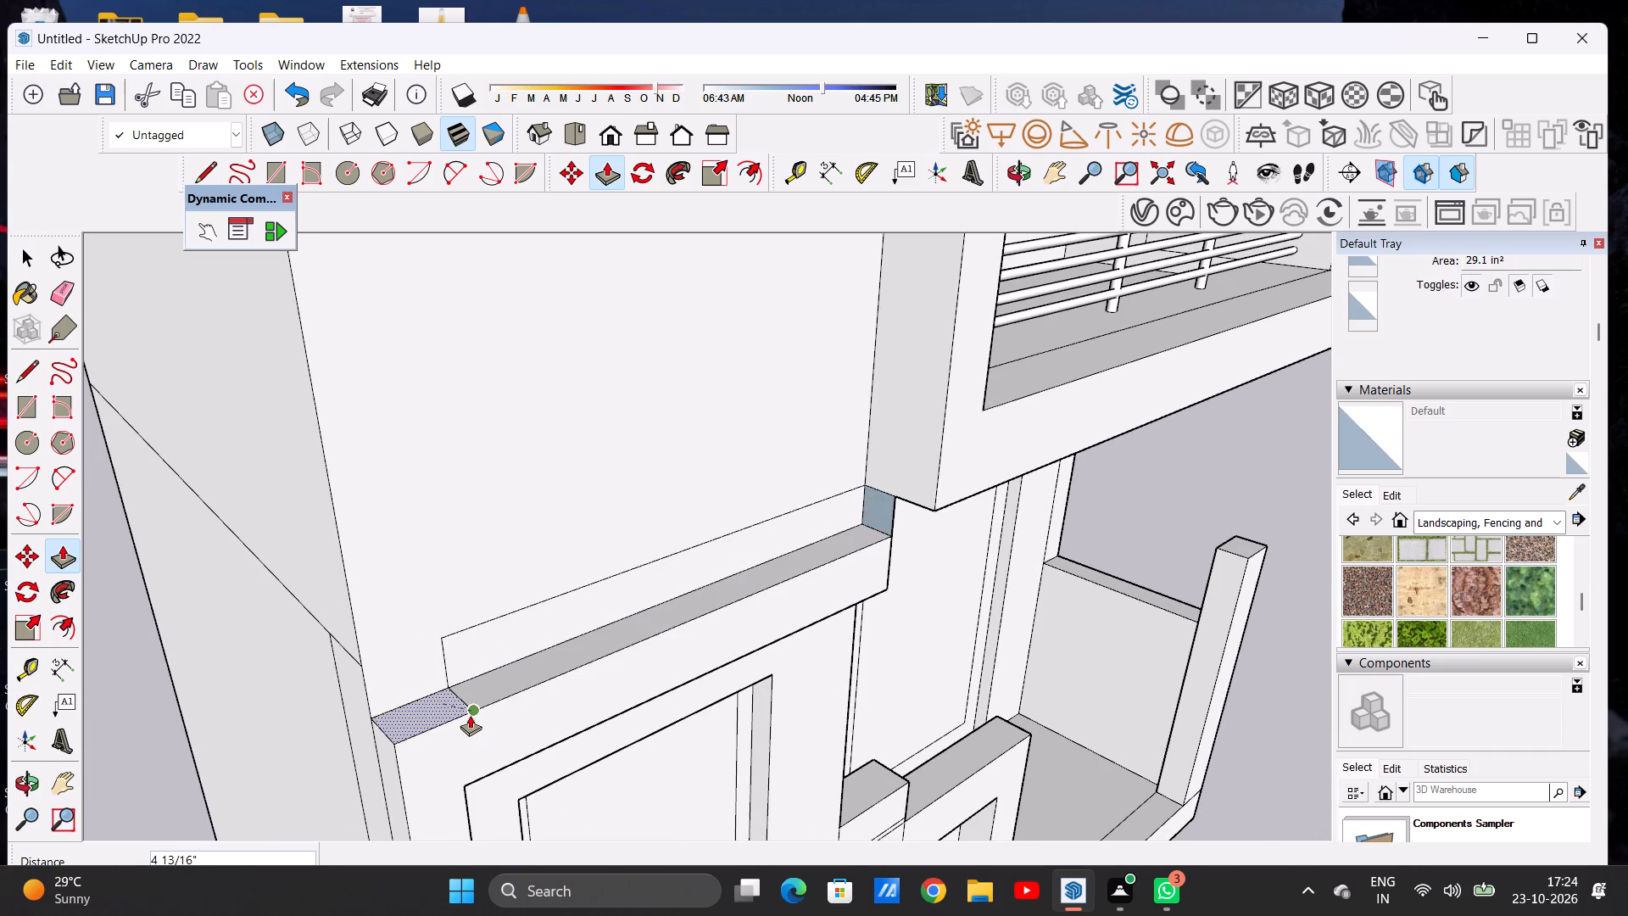
left_click(470, 713)
key("space")
Erase the leftover horizontal and short vertical lines on the upper wall and the seam across the lowered ledge.
scroll(386, 642, "down", 10)
middle_click_drag(537, 700, 355, 594)
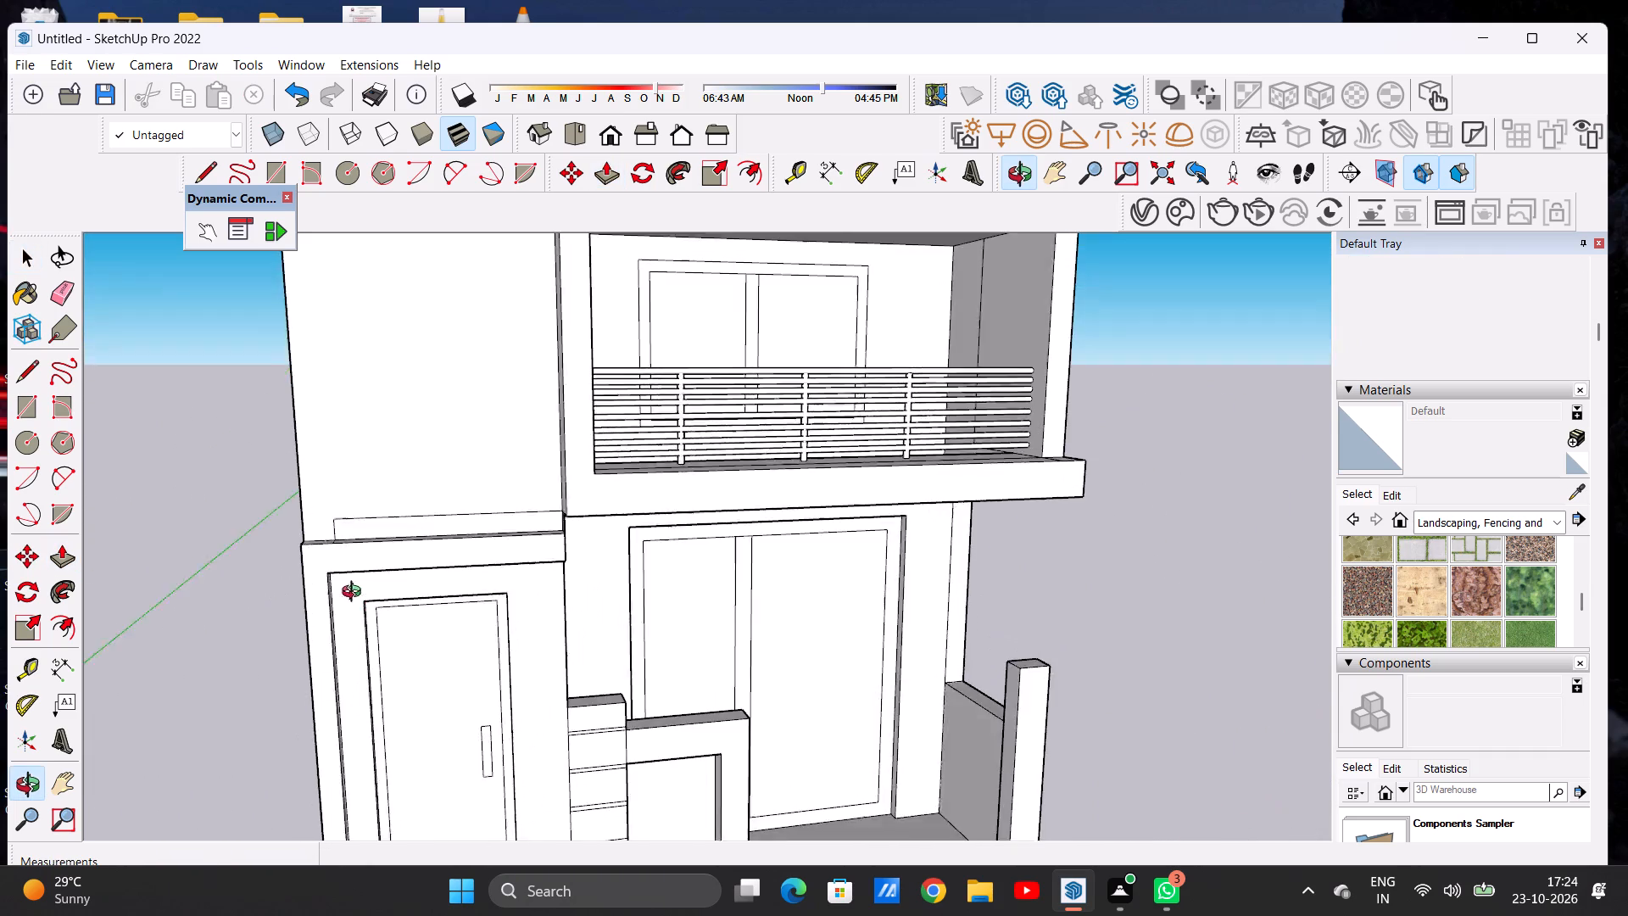
middle_click_drag(355, 594, 336, 578)
scroll(376, 512, "up", 6)
middle_click_drag(454, 498, 418, 526)
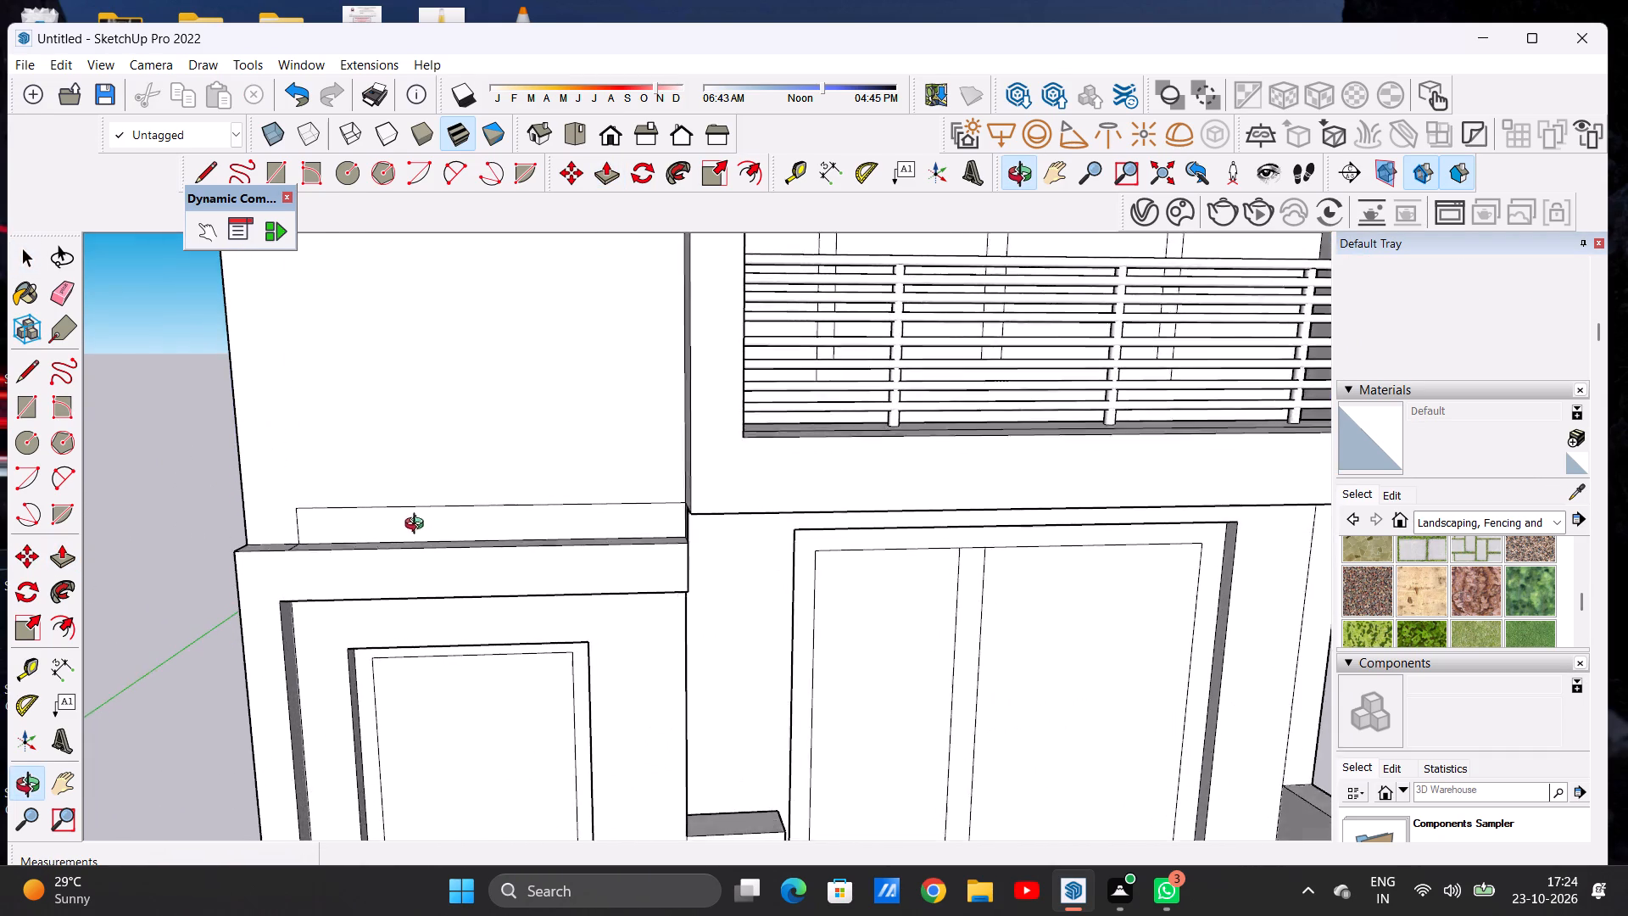
middle_click_drag(418, 526, 398, 550)
scroll(472, 524, "up", 8)
key("e")
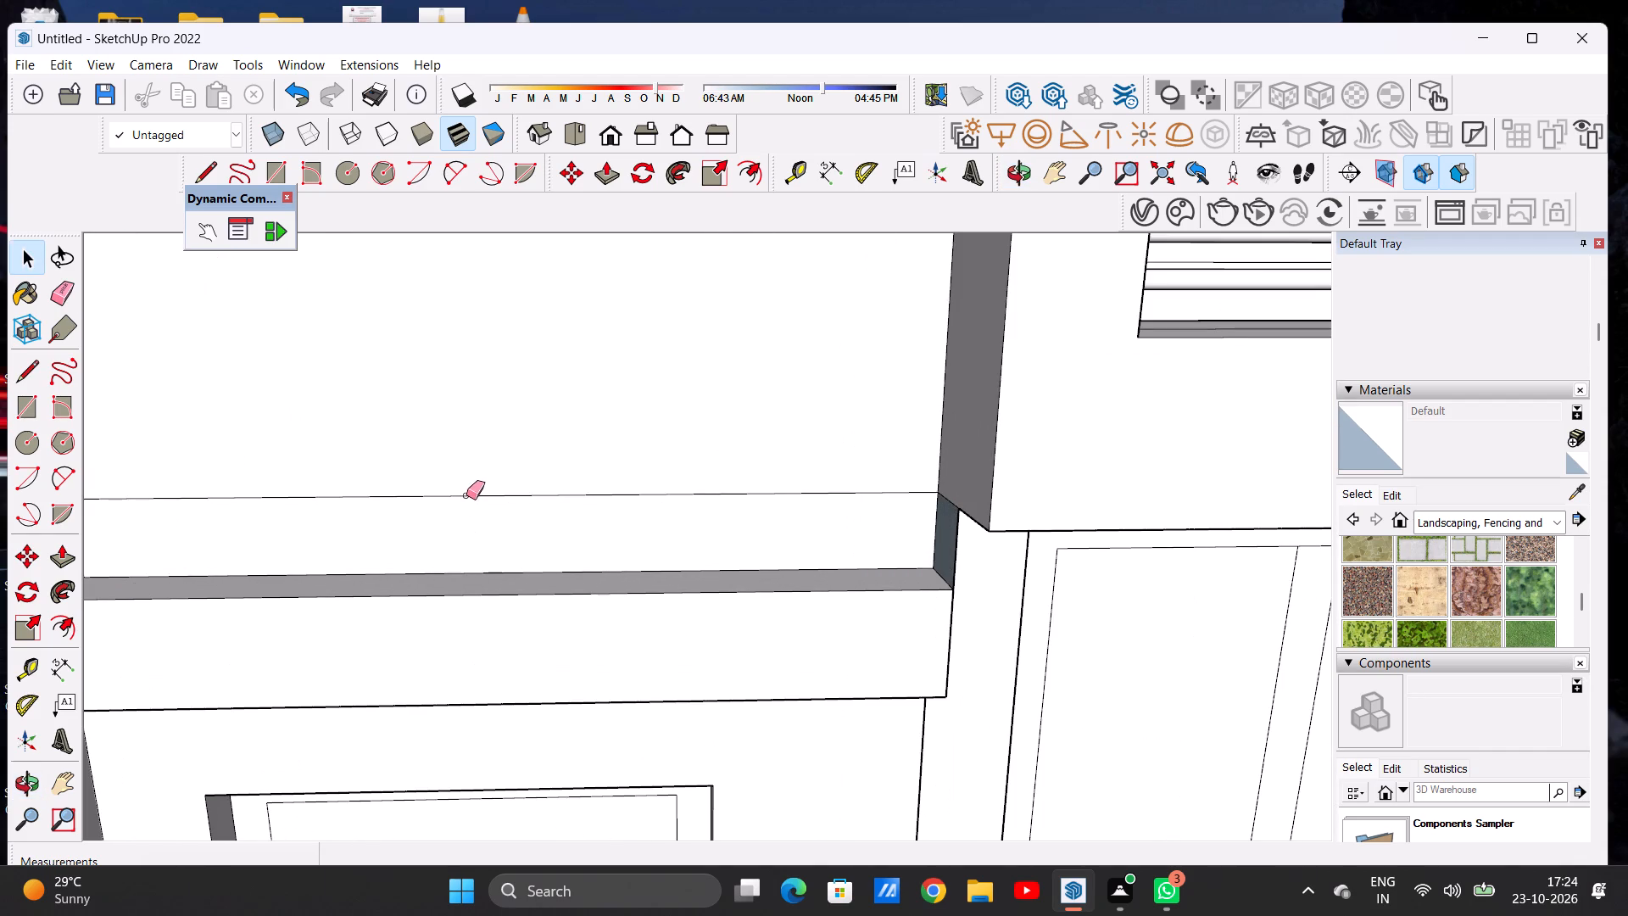
left_click(469, 495)
scroll(724, 502, "down", 6)
middle_click_drag(430, 535, 450, 550)
scroll(367, 550, "up", 6)
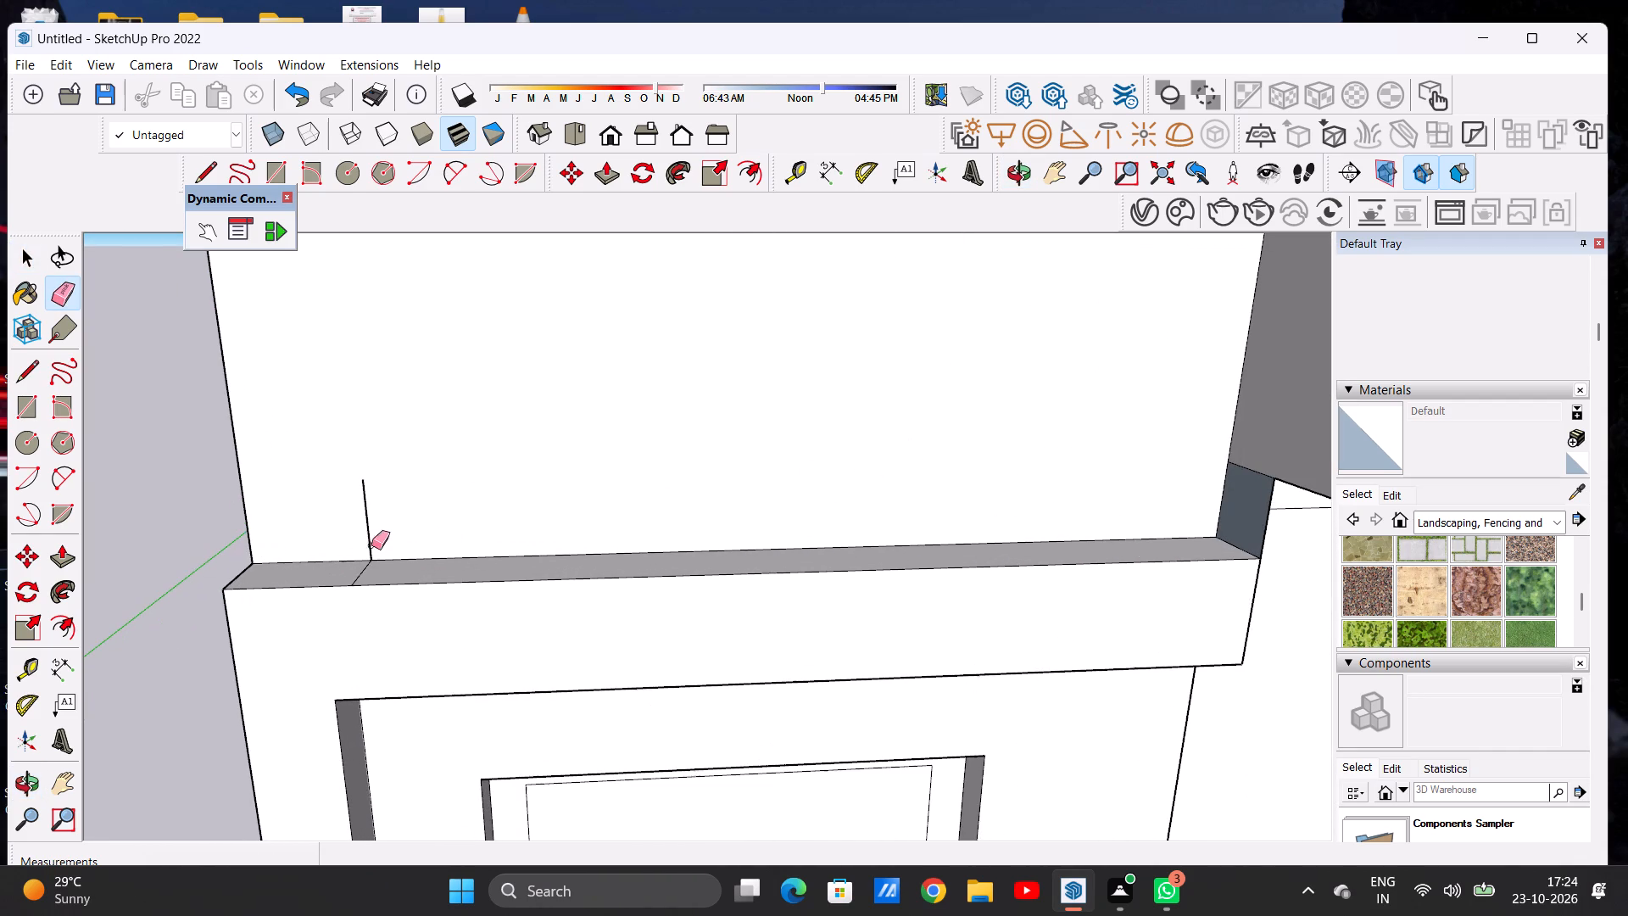
left_click_drag(360, 540, 372, 540)
scroll(376, 561, "up", 13)
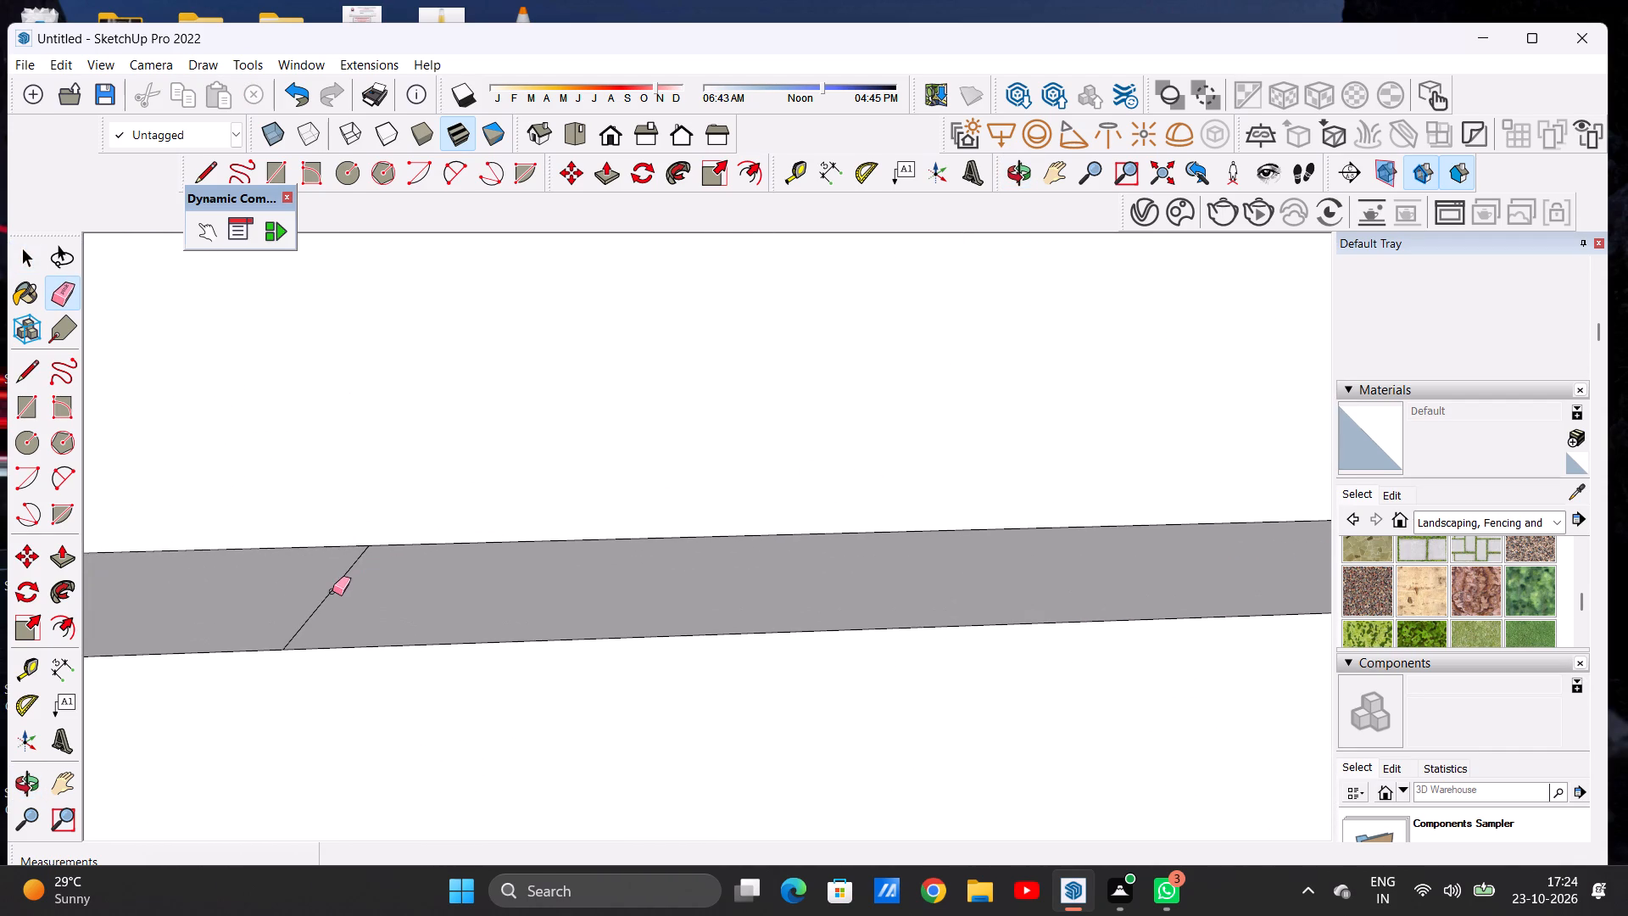
left_click(332, 591)
Delete the leftover small side face standing above the ledge's end, beneath the balcony frame.
scroll(510, 574, "down", 20)
scroll(510, 574, "down", 1)
middle_click_drag(680, 613, 972, 571)
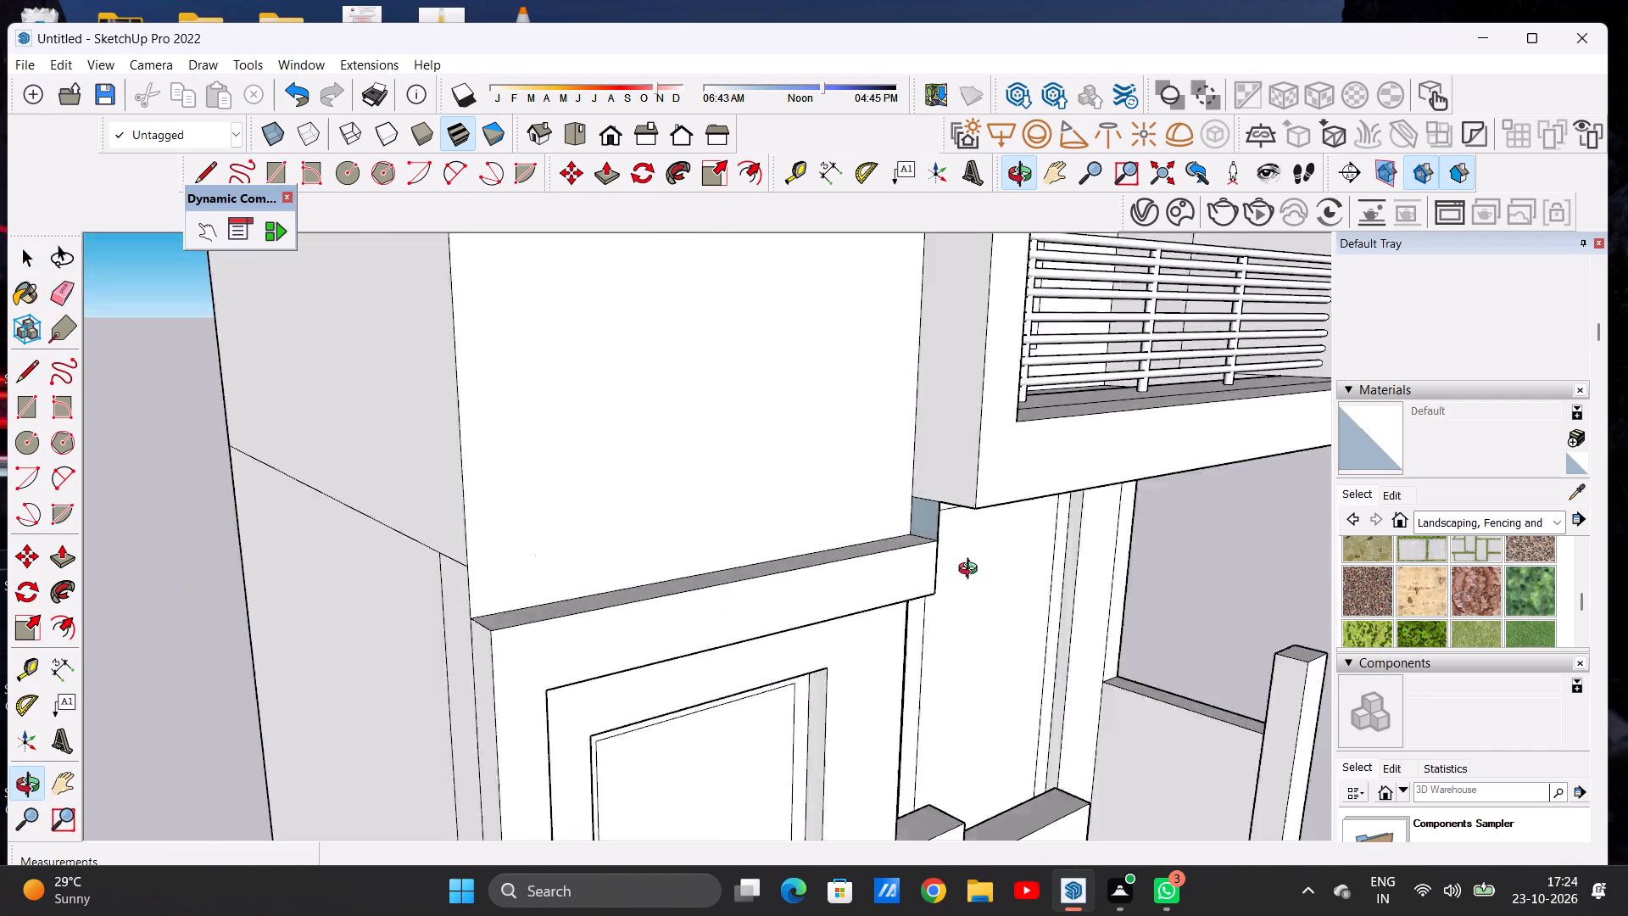
middle_click_drag(972, 571, 330, 534)
scroll(800, 570, "up", 6)
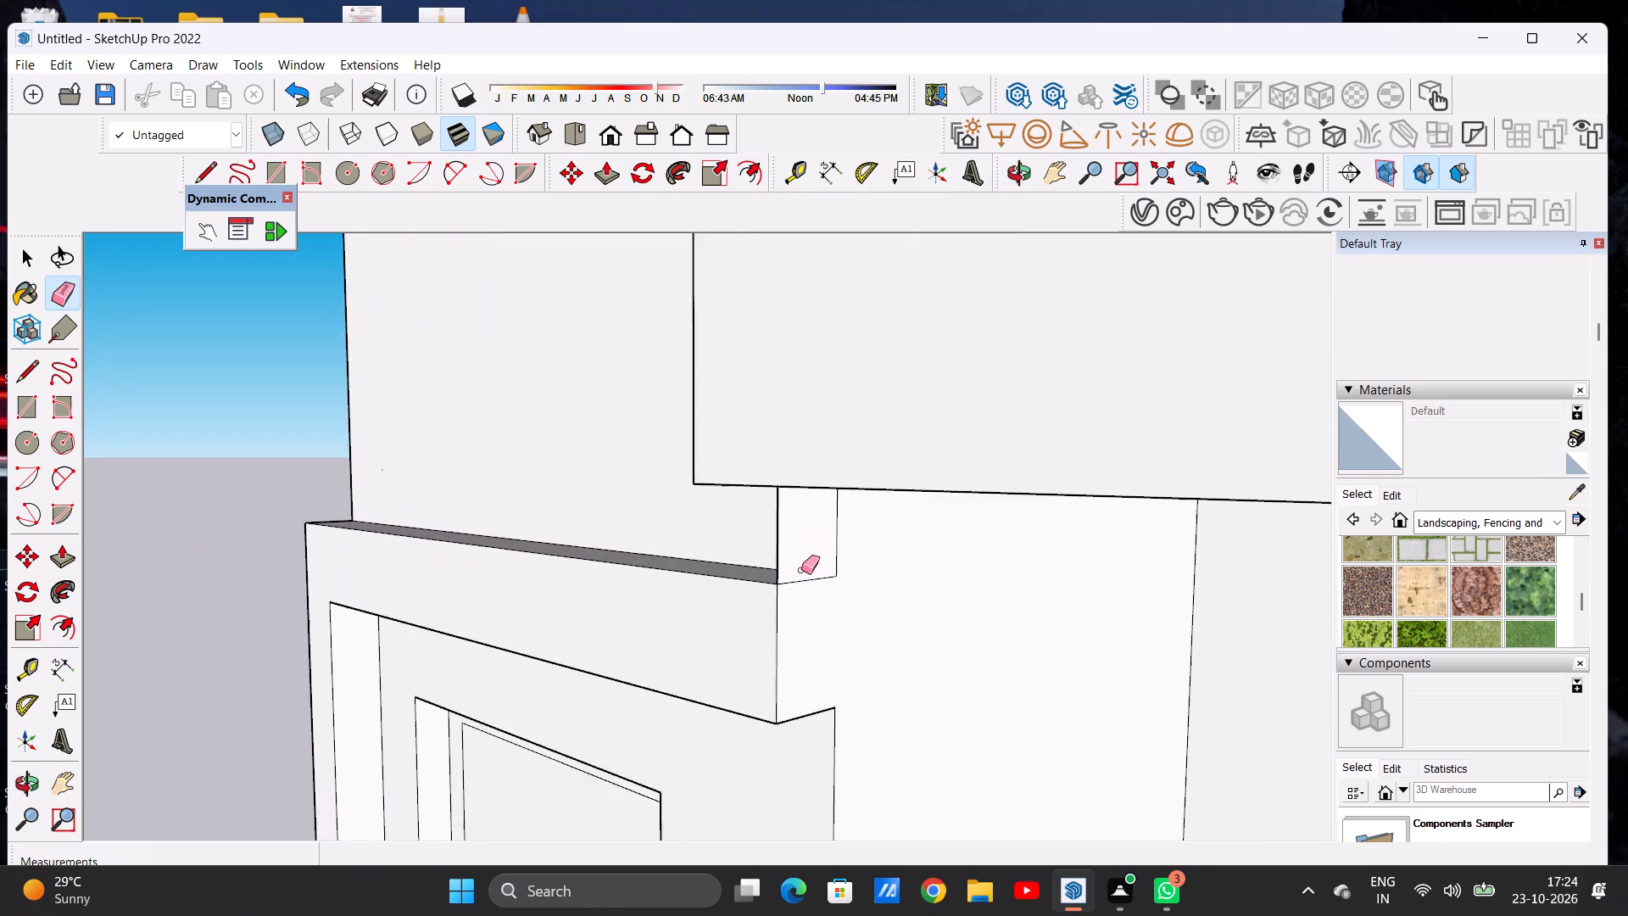
scroll(670, 582, "up", 1)
middle_click_drag(677, 582, 922, 559)
scroll(594, 576, "down", 2)
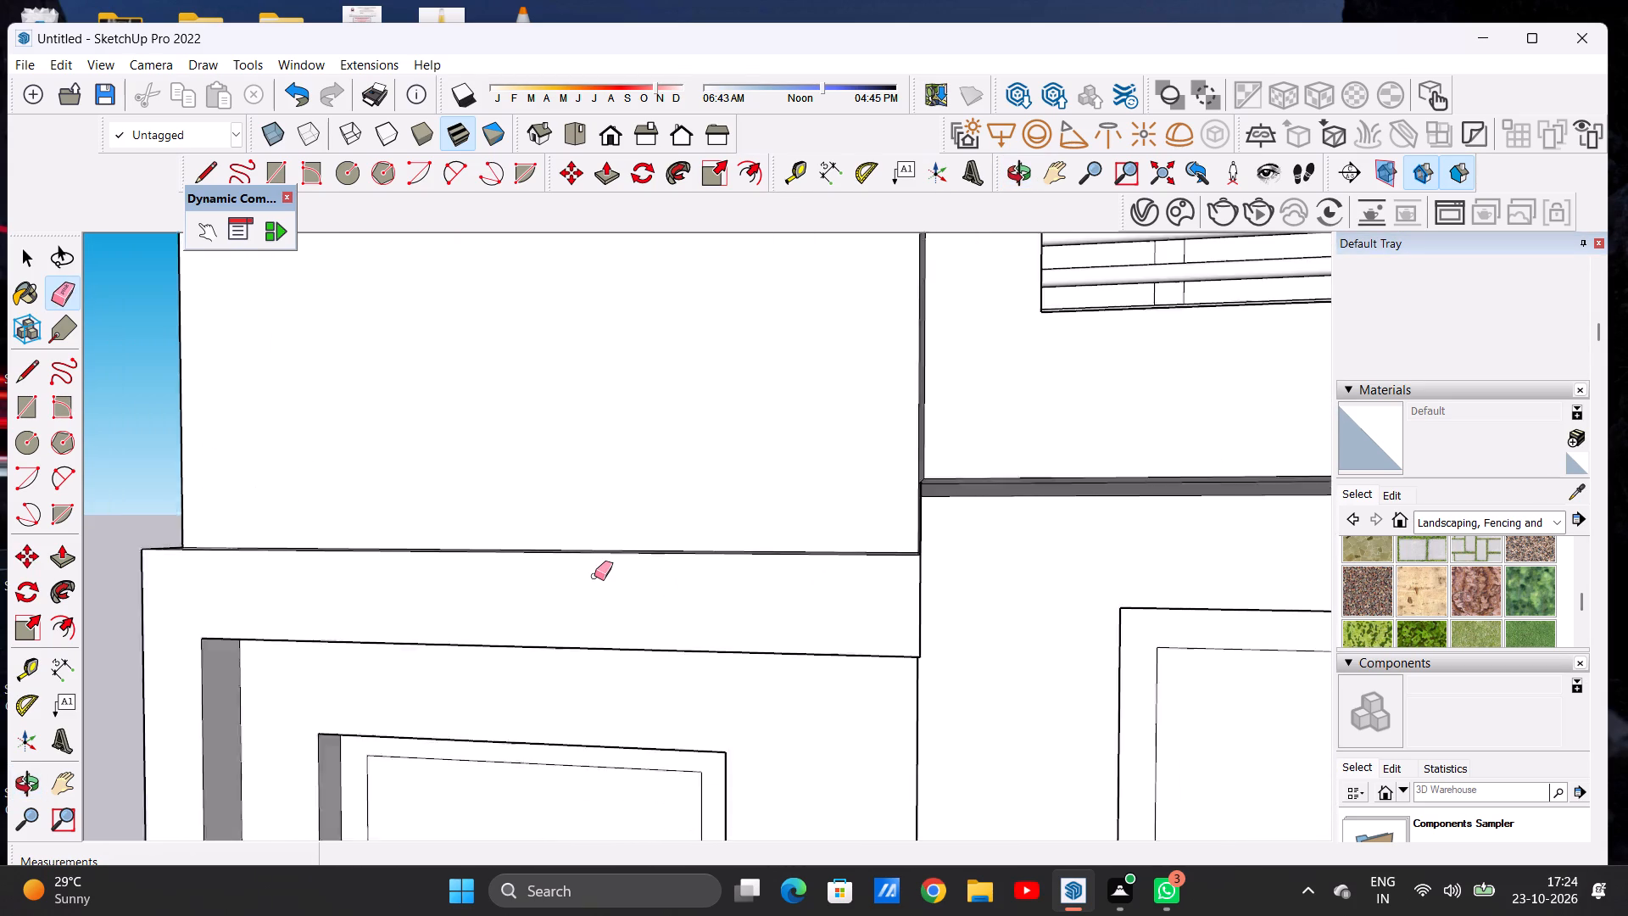
scroll(594, 576, "down", 3)
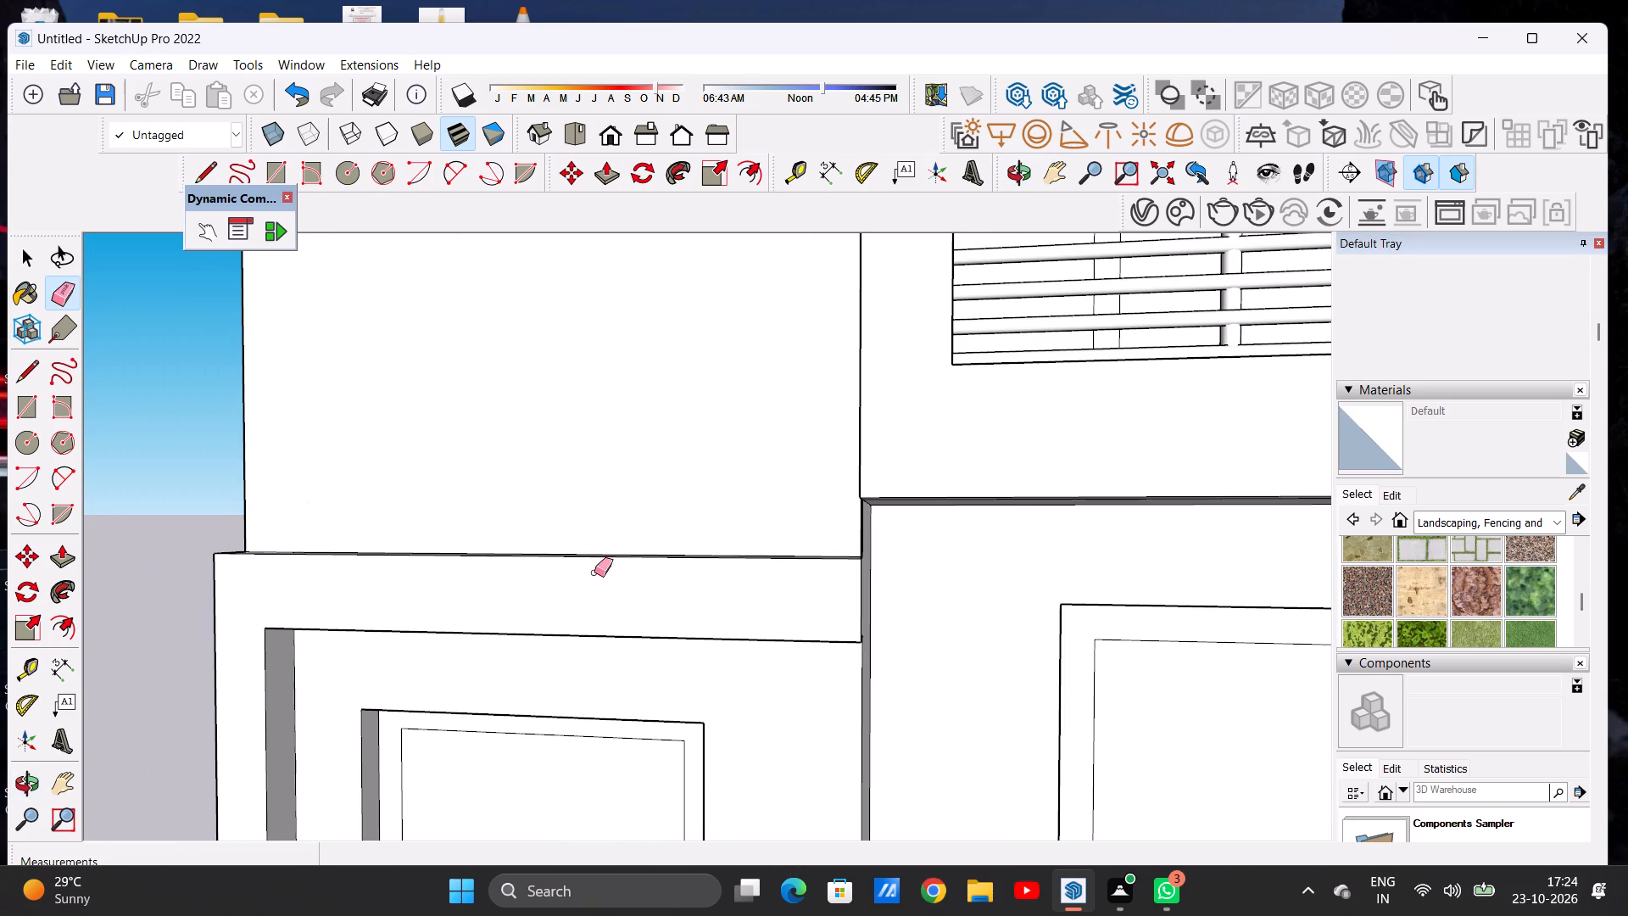
key("space")
scroll(861, 553, "up", 5)
middle_click_drag(868, 542, 637, 565)
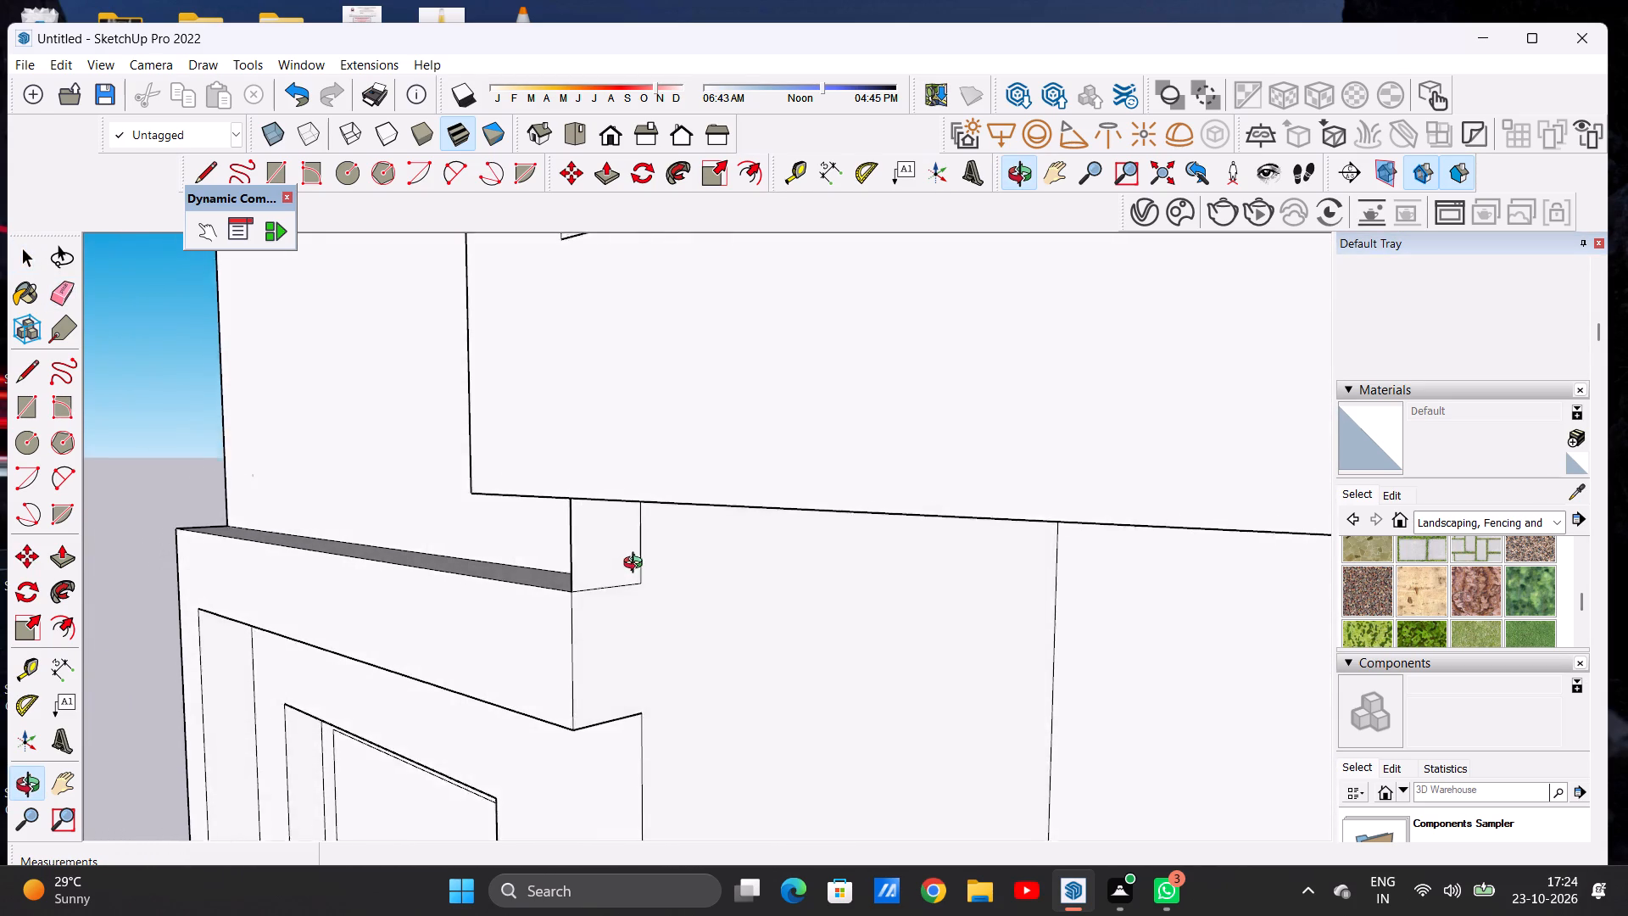
middle_click_drag(637, 565, 1102, 557)
scroll(1052, 572, "up", 7)
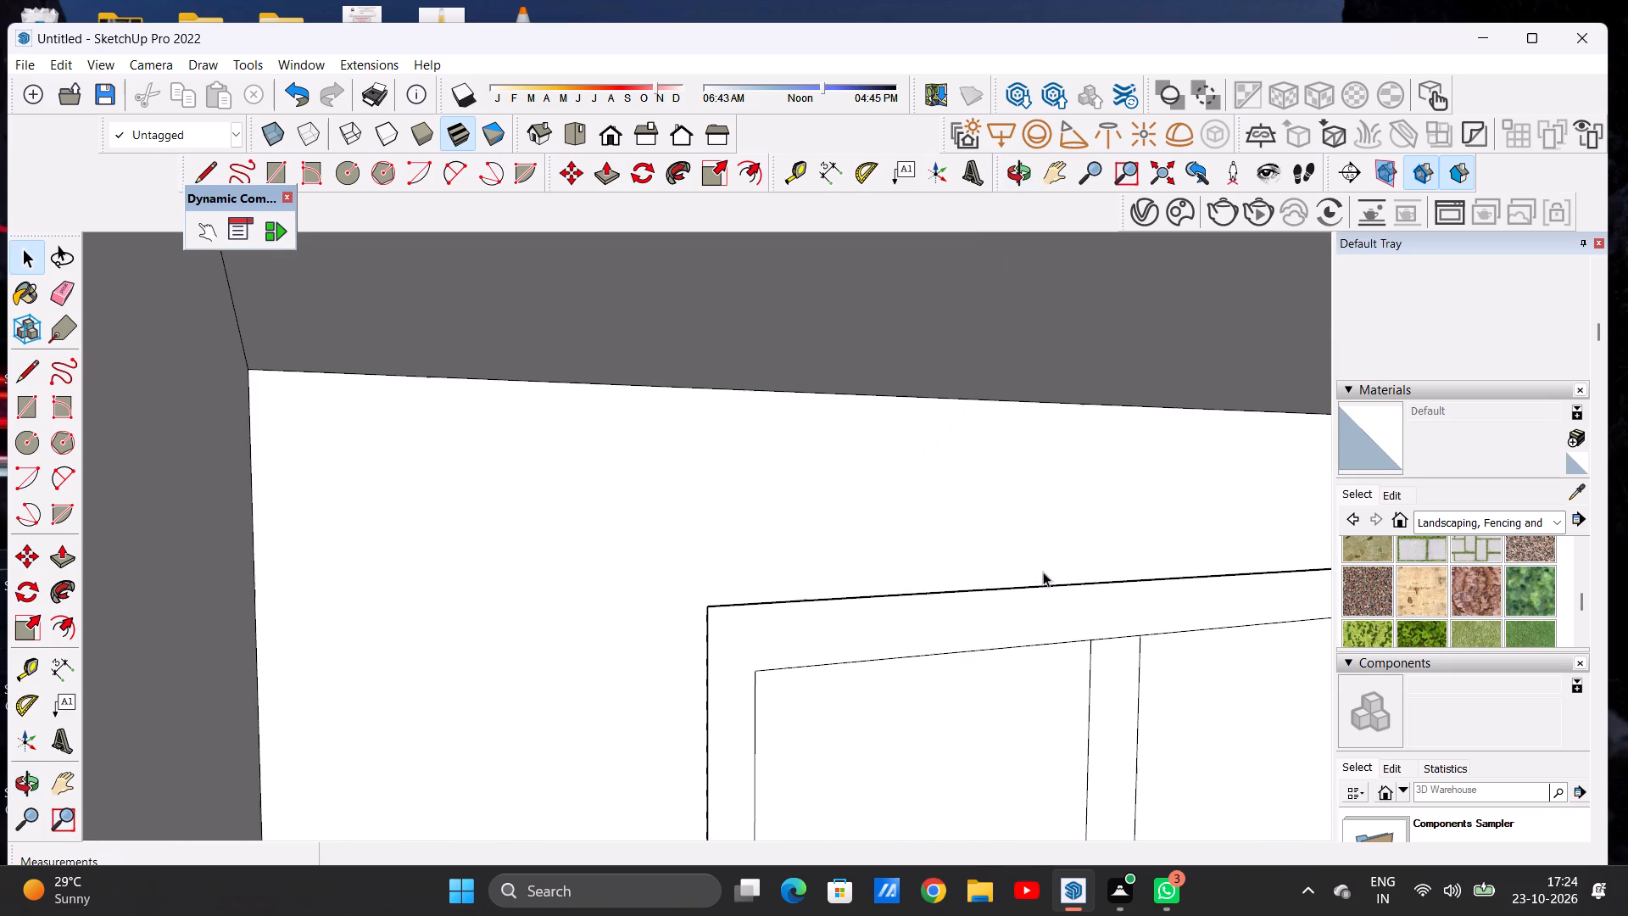
scroll(956, 558, "down", 5)
middle_click_drag(933, 555, 644, 559)
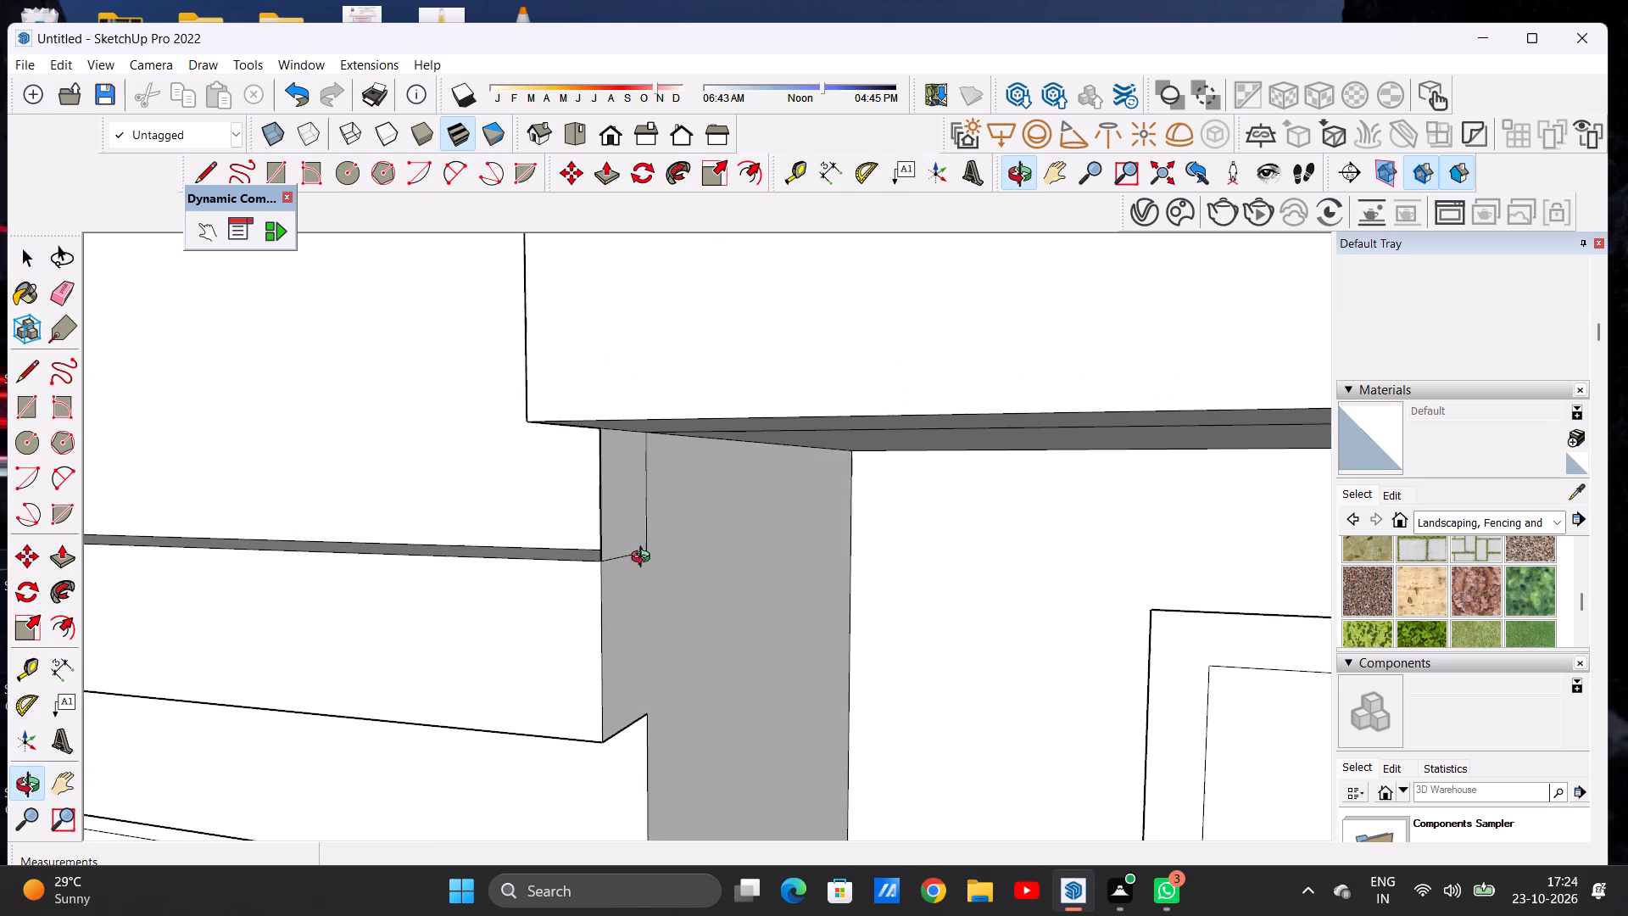
middle_click_drag(644, 559, 694, 563)
scroll(689, 540, "up", 5)
left_click(655, 526)
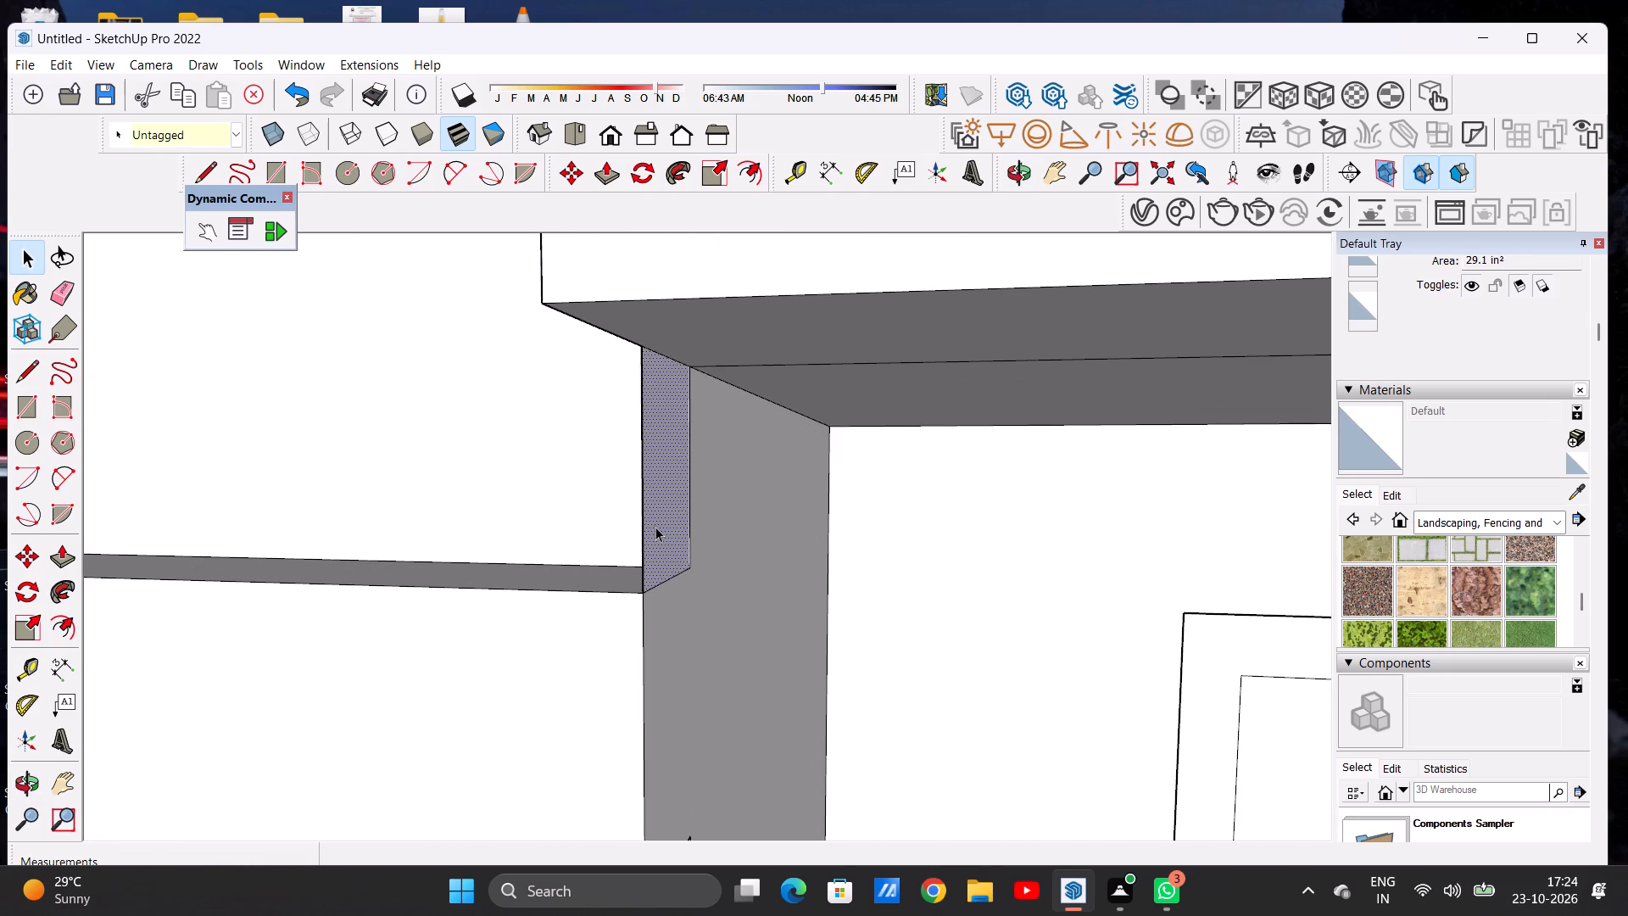
key("Delete")
Erase the stray vertical edge rising from the outer corner of the ledge to the balcony underside.
middle_click_drag(638, 532, 978, 562)
key("e")
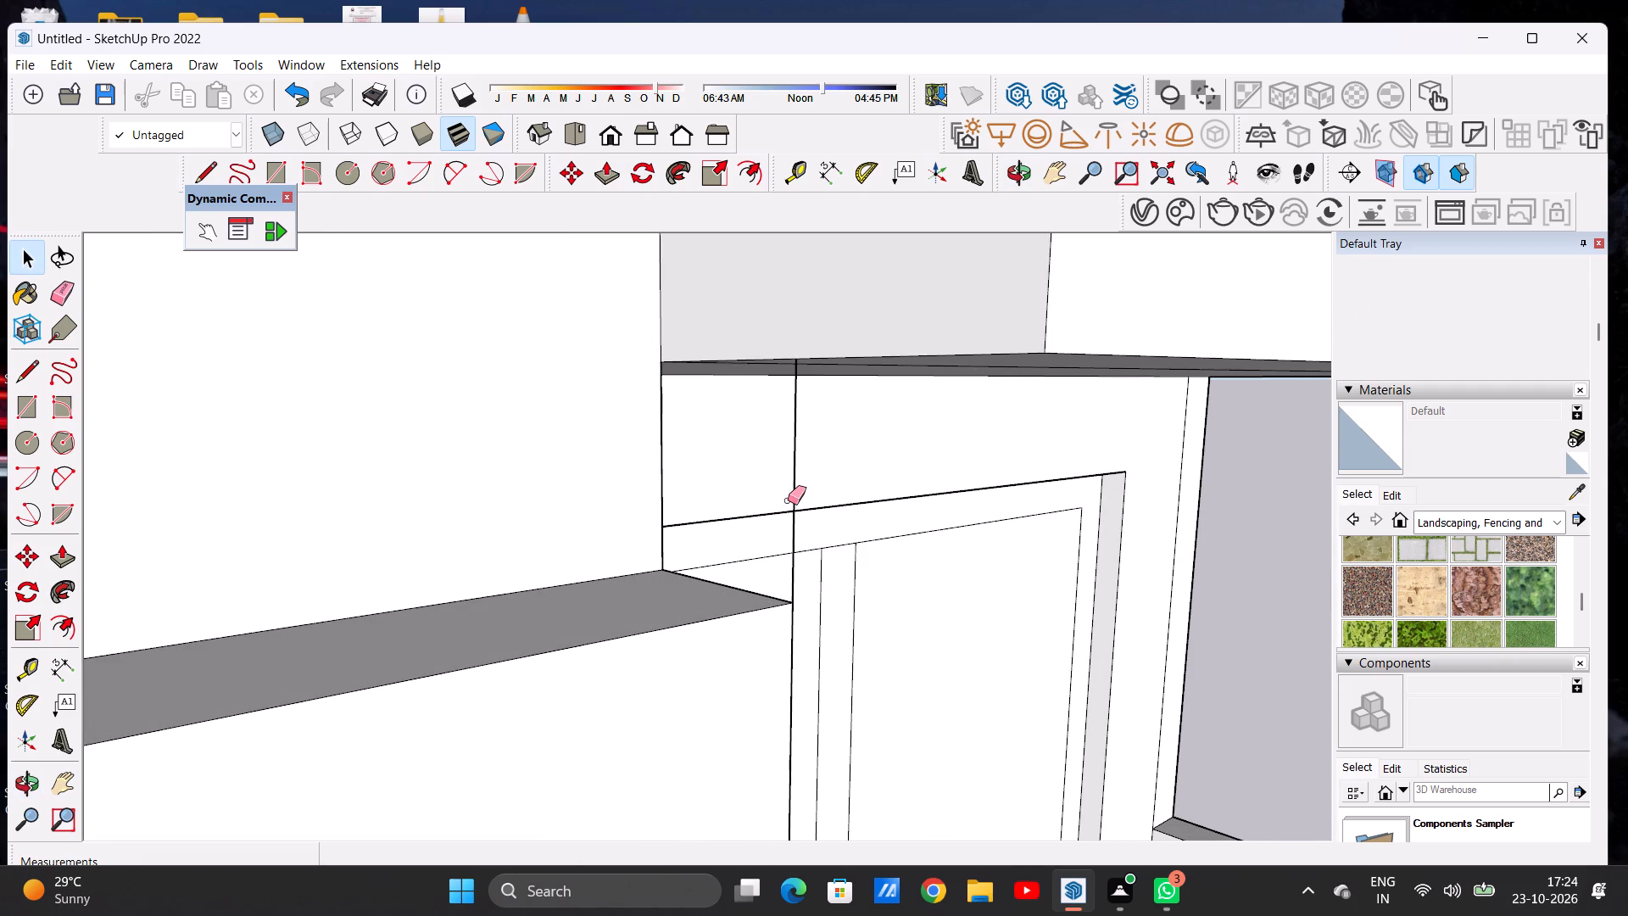
left_click_drag(789, 498, 798, 505)
key("space")
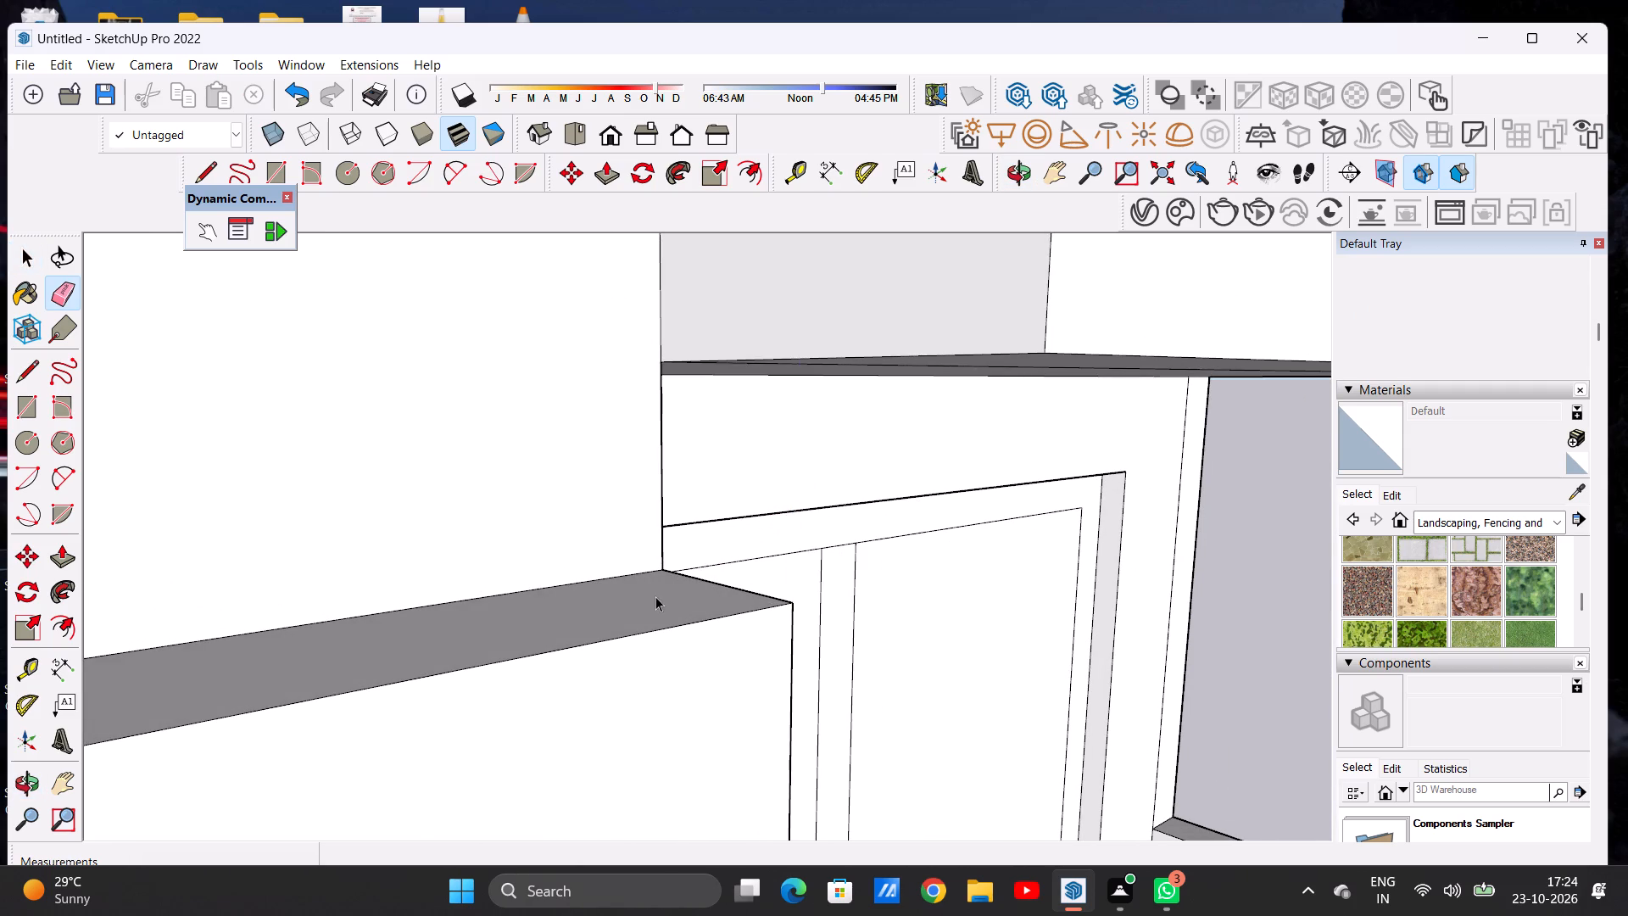
Examine the junction between the entrance frame ledge, the side wall and the balcony underside.
scroll(641, 589, "down", 8)
middle_click_drag(730, 576, 526, 545)
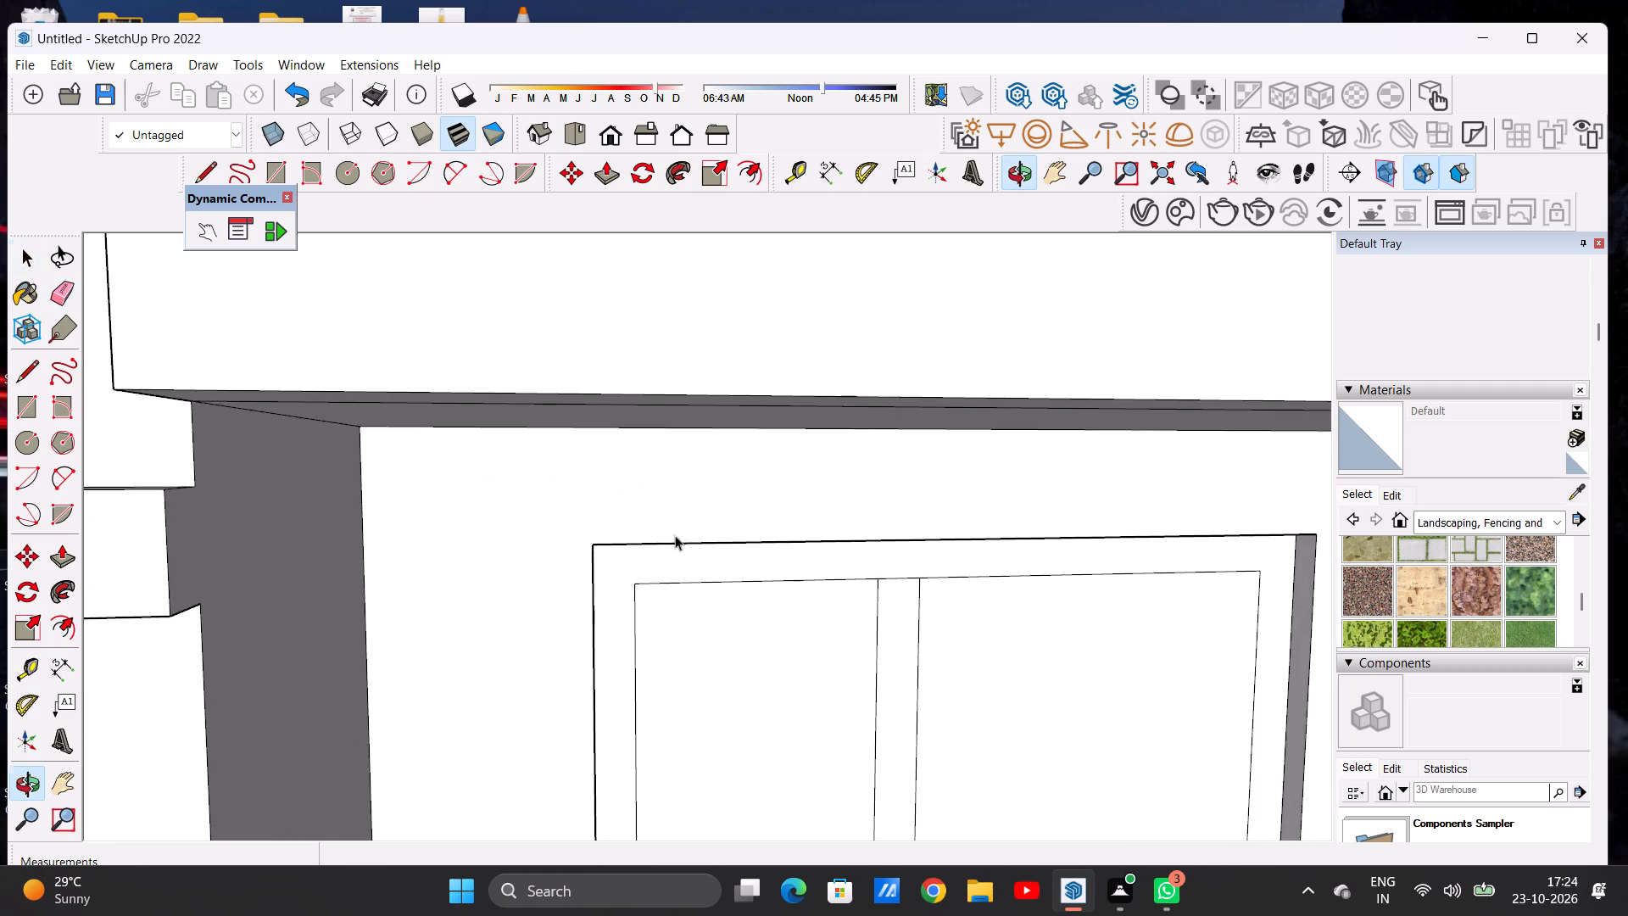
scroll(696, 540, "down", 2)
scroll(740, 547, "up", 2)
scroll(753, 550, "down", 4)
scroll(499, 512, "up", 7)
middle_click_drag(546, 349, 544, 384)
middle_click_drag(544, 401, 544, 422)
middle_click_drag(544, 455, 549, 273)
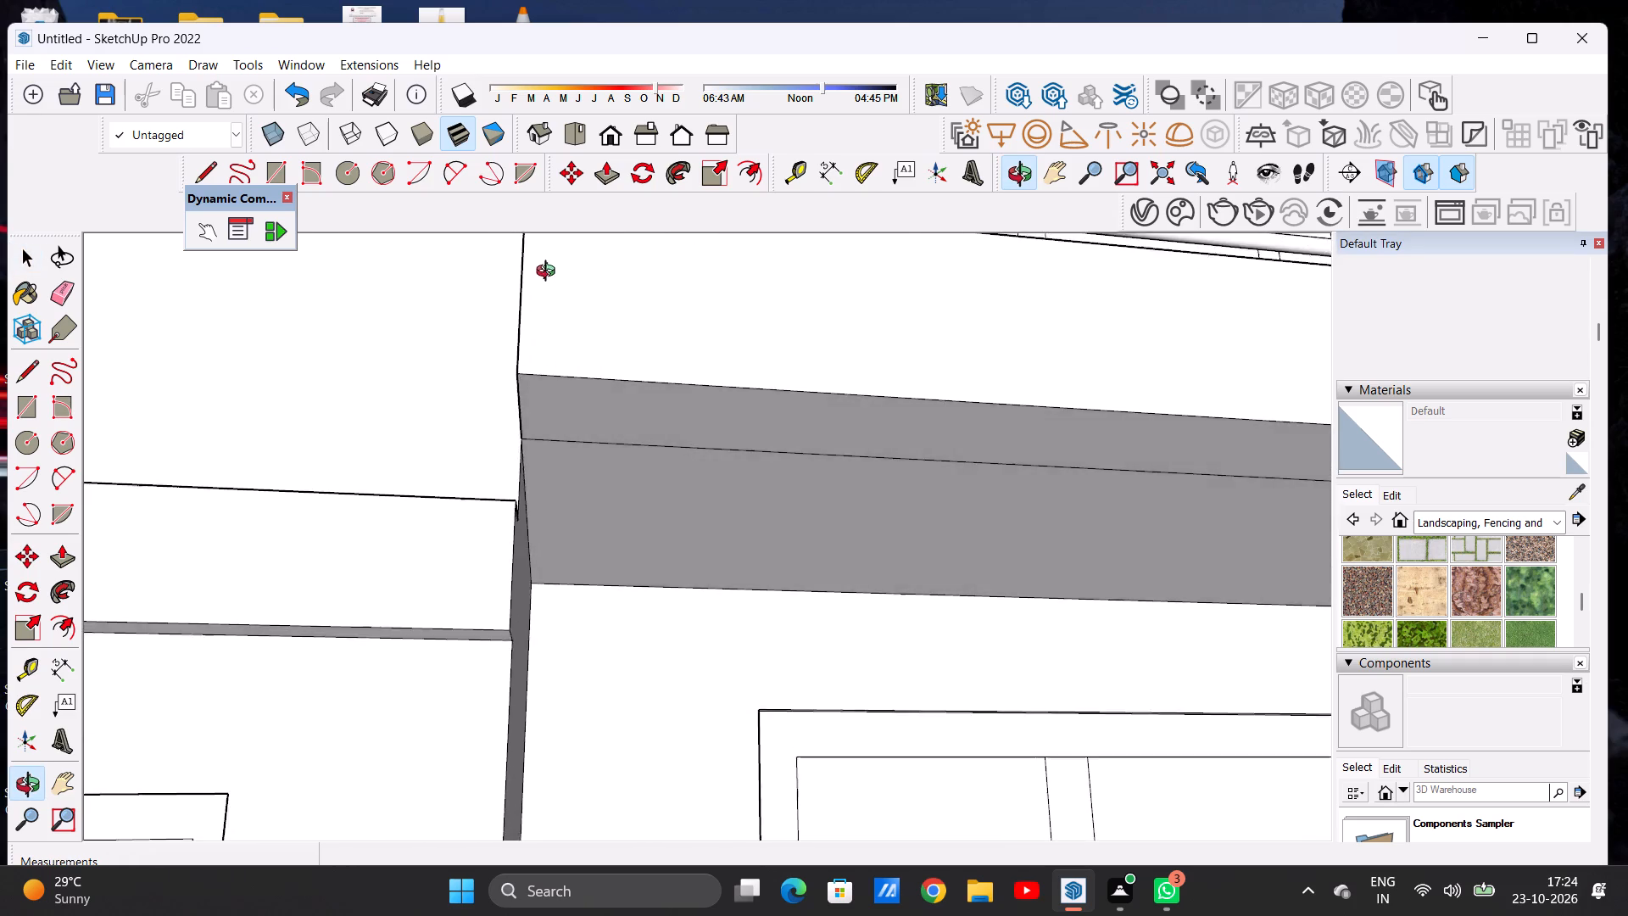
middle_click_drag(549, 273, 575, 523)
Examine the whole front elevation, comparing the entrance bay, balcony frame and openings from several distances and angles.
scroll(728, 548, "down", 17)
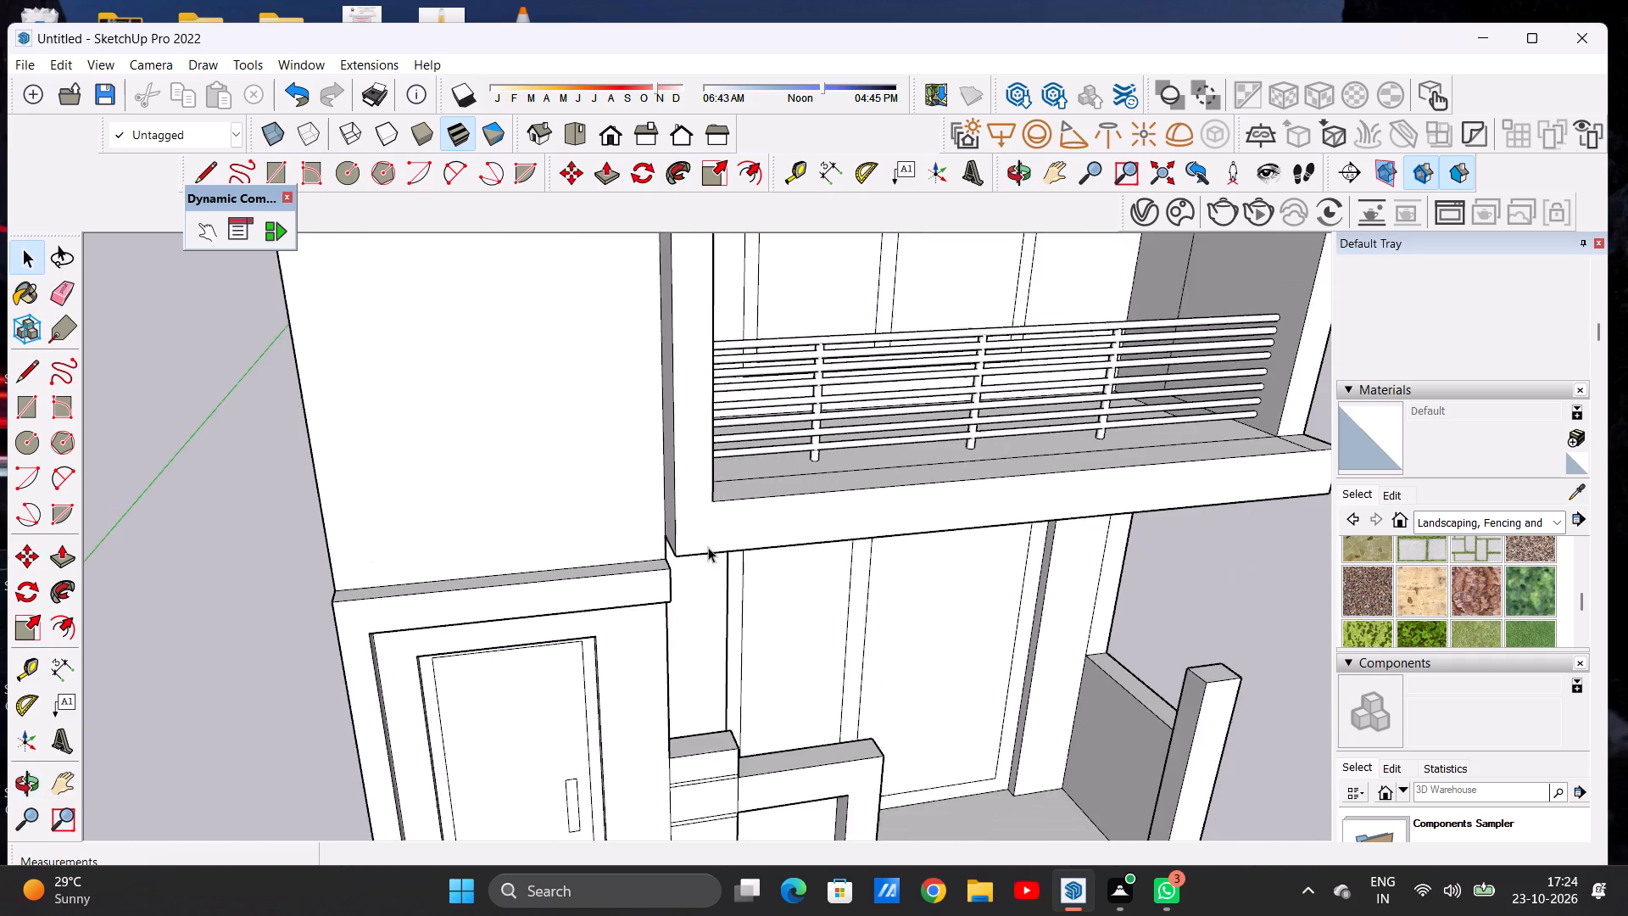
scroll(708, 547, "down", 9)
middle_click_drag(656, 572, 571, 511)
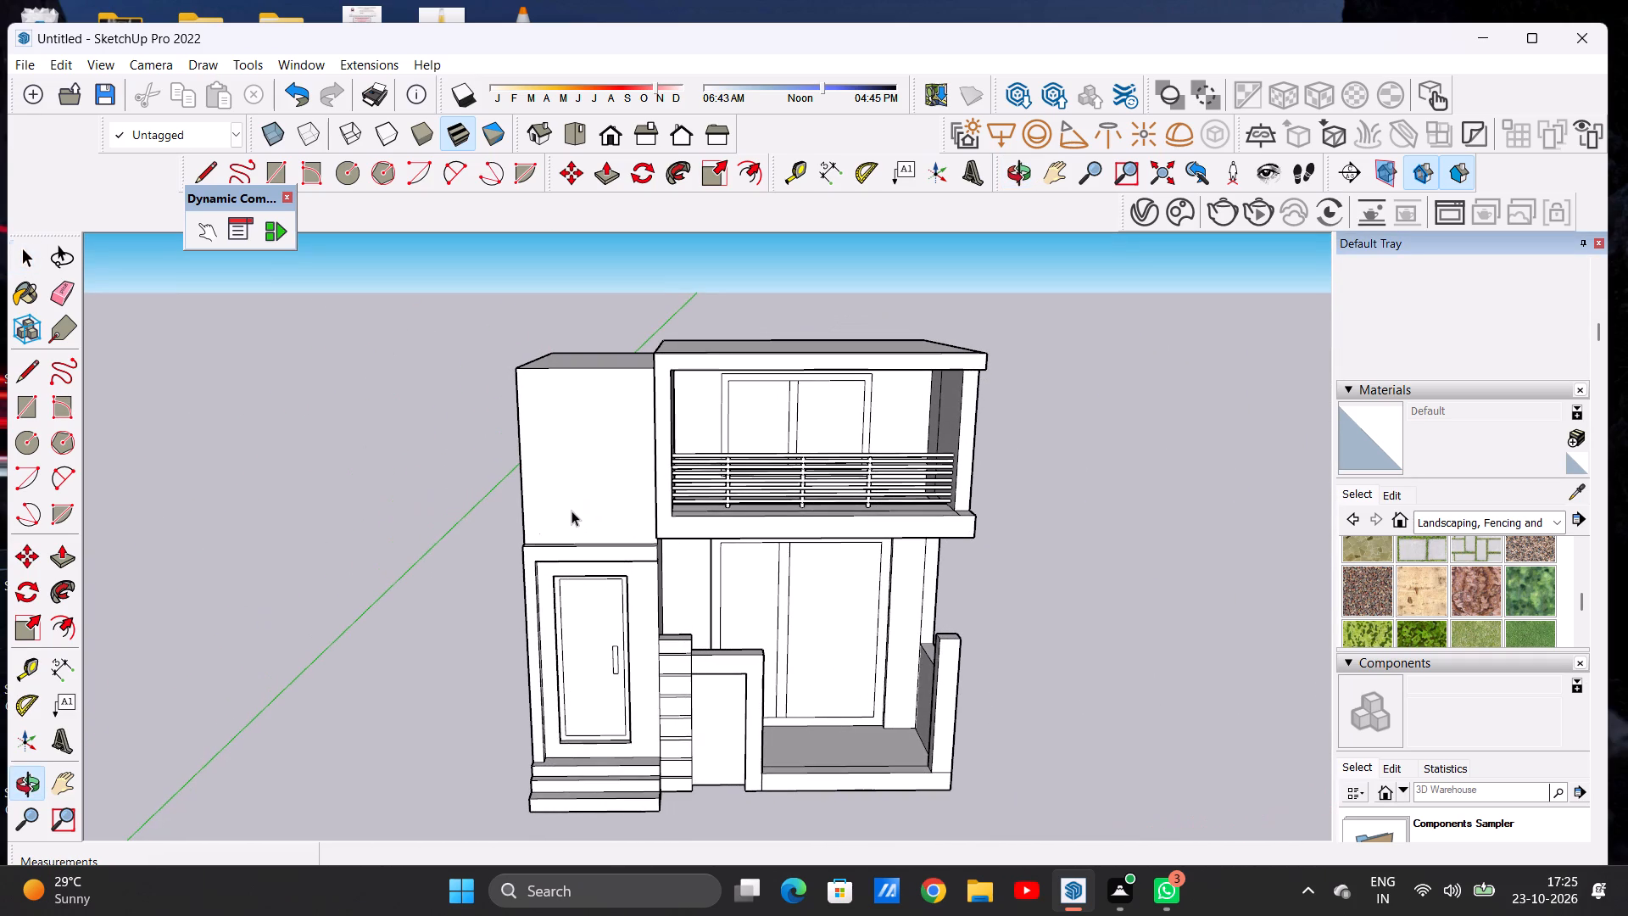
scroll(652, 535, "up", 9)
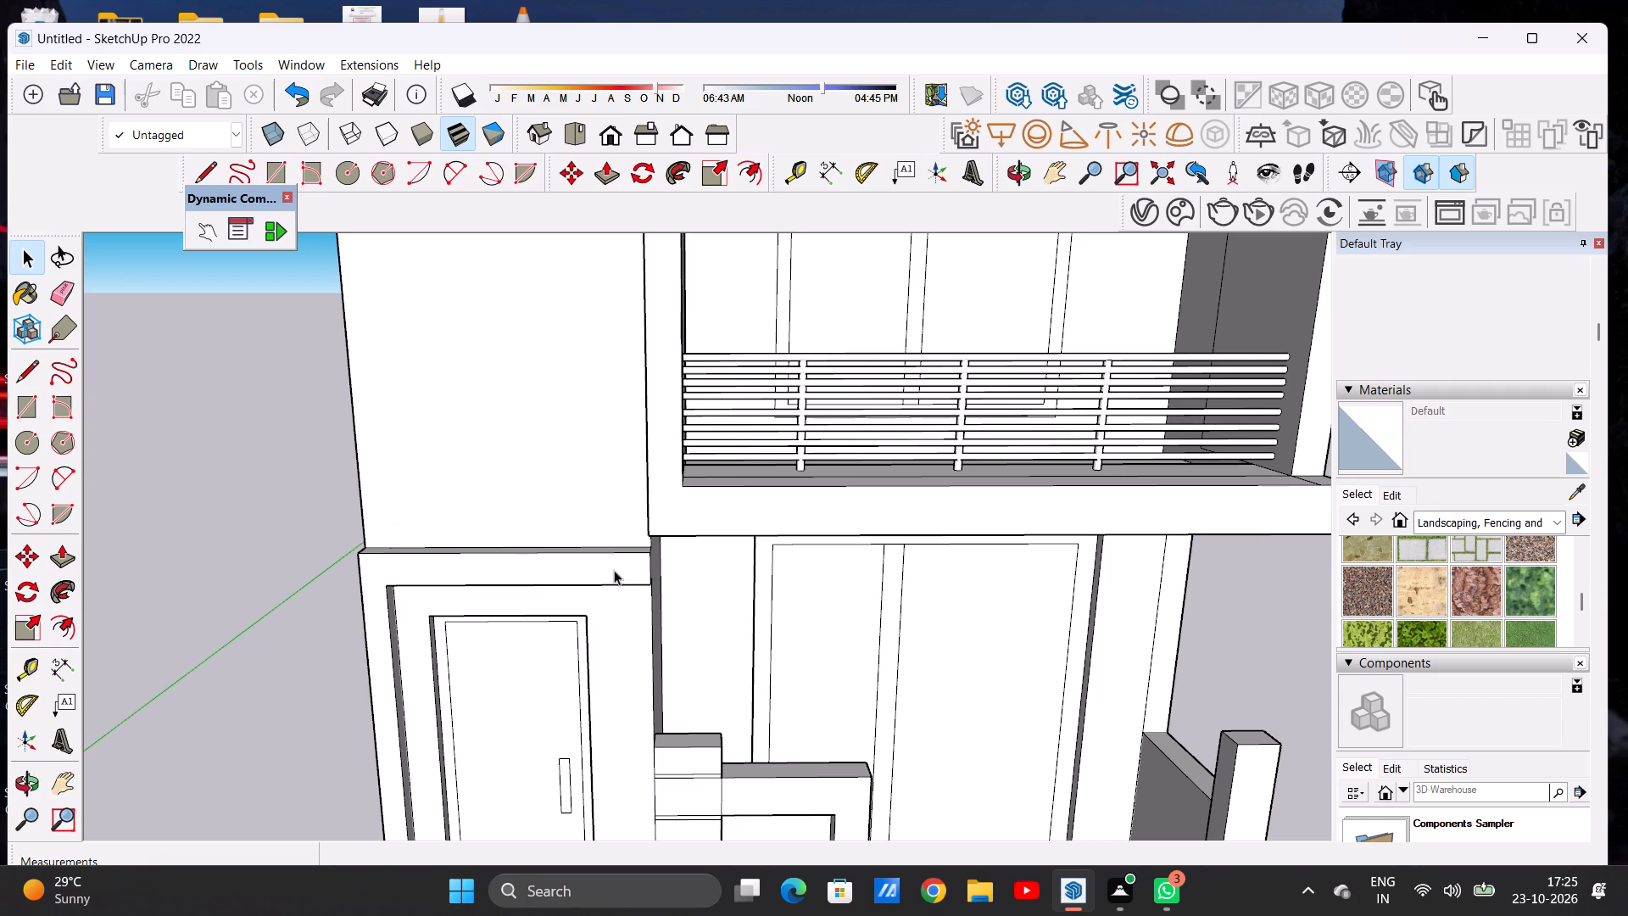
scroll(645, 623, "down", 11)
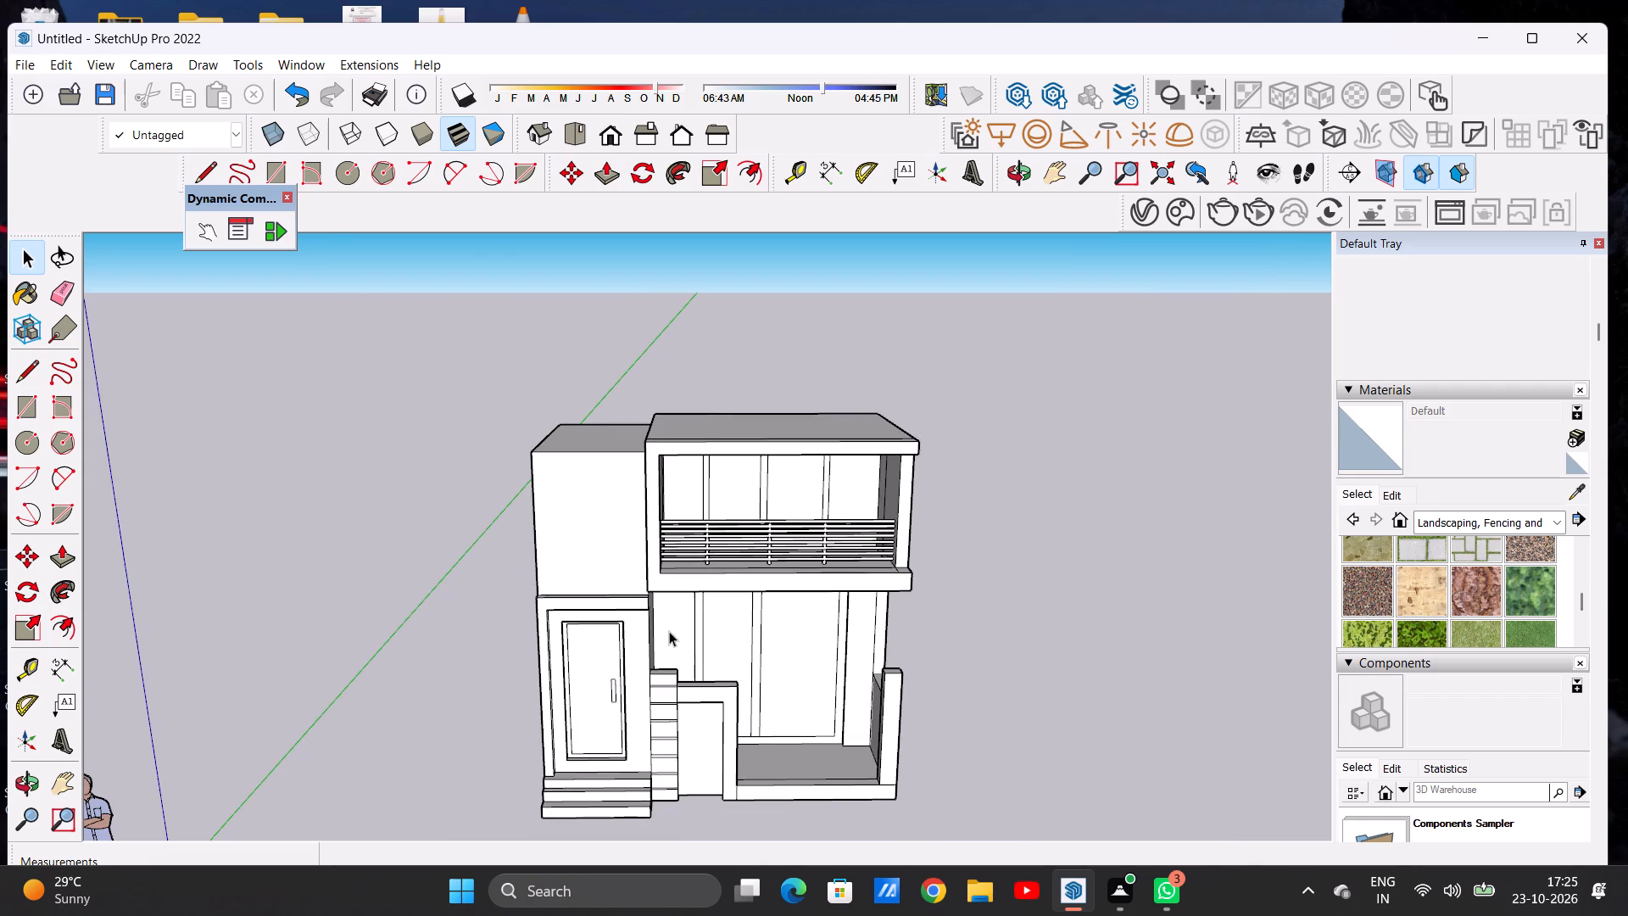
scroll(666, 730, "up", 7)
scroll(538, 731, "down", 6)
middle_click_drag(668, 718, 683, 678)
middle_click_drag(684, 676, 692, 649)
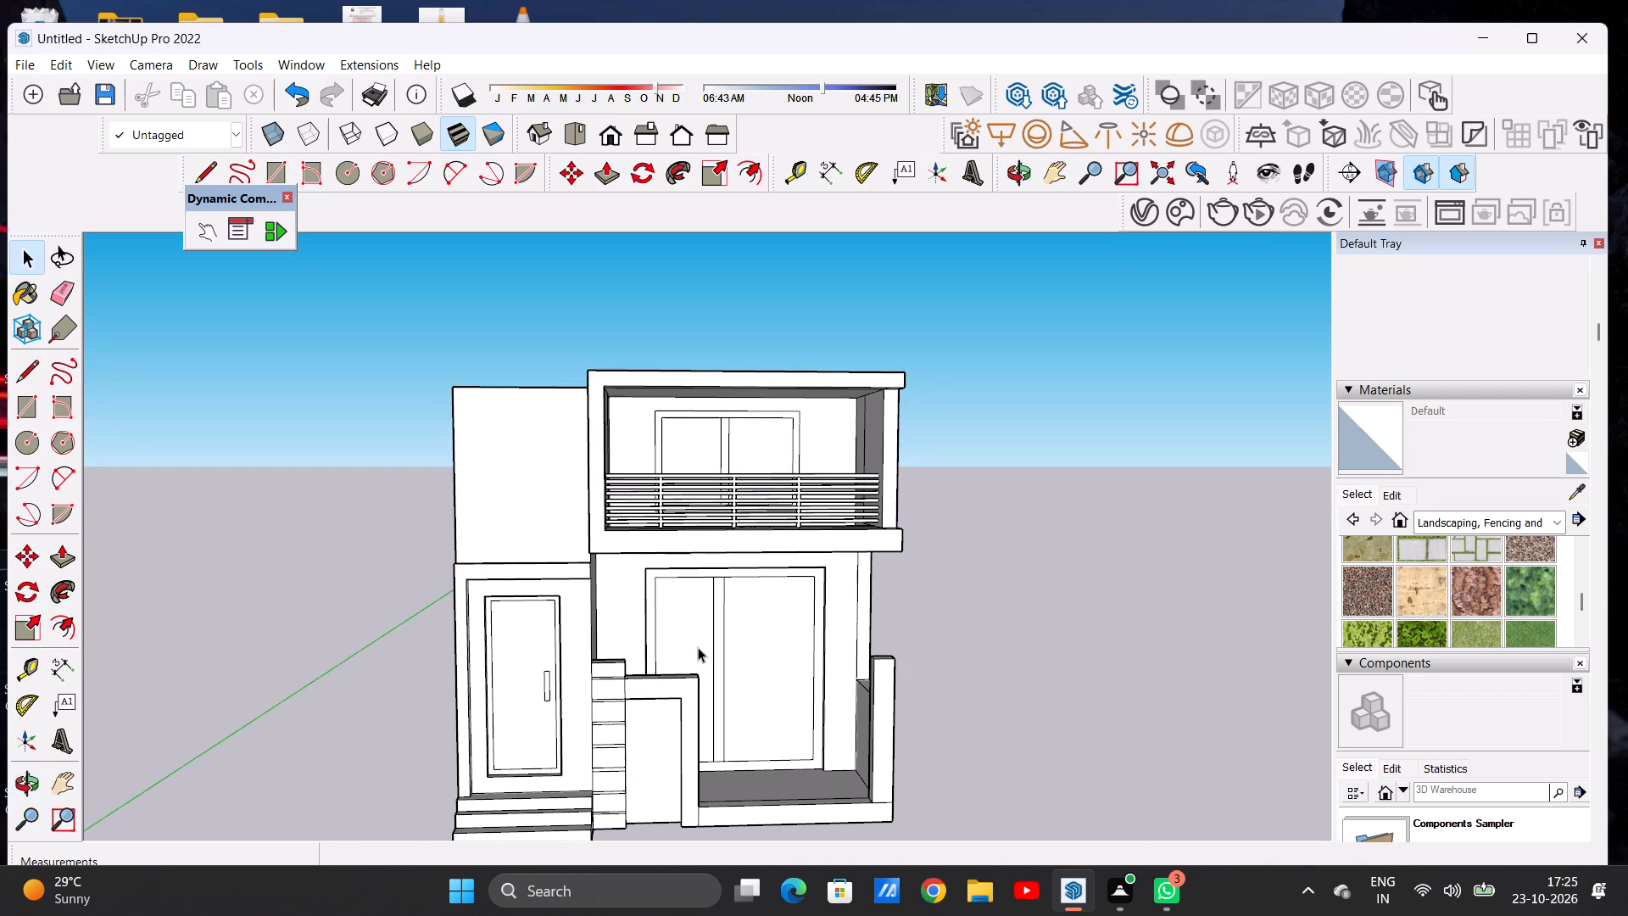
scroll(734, 663, "up", 7)
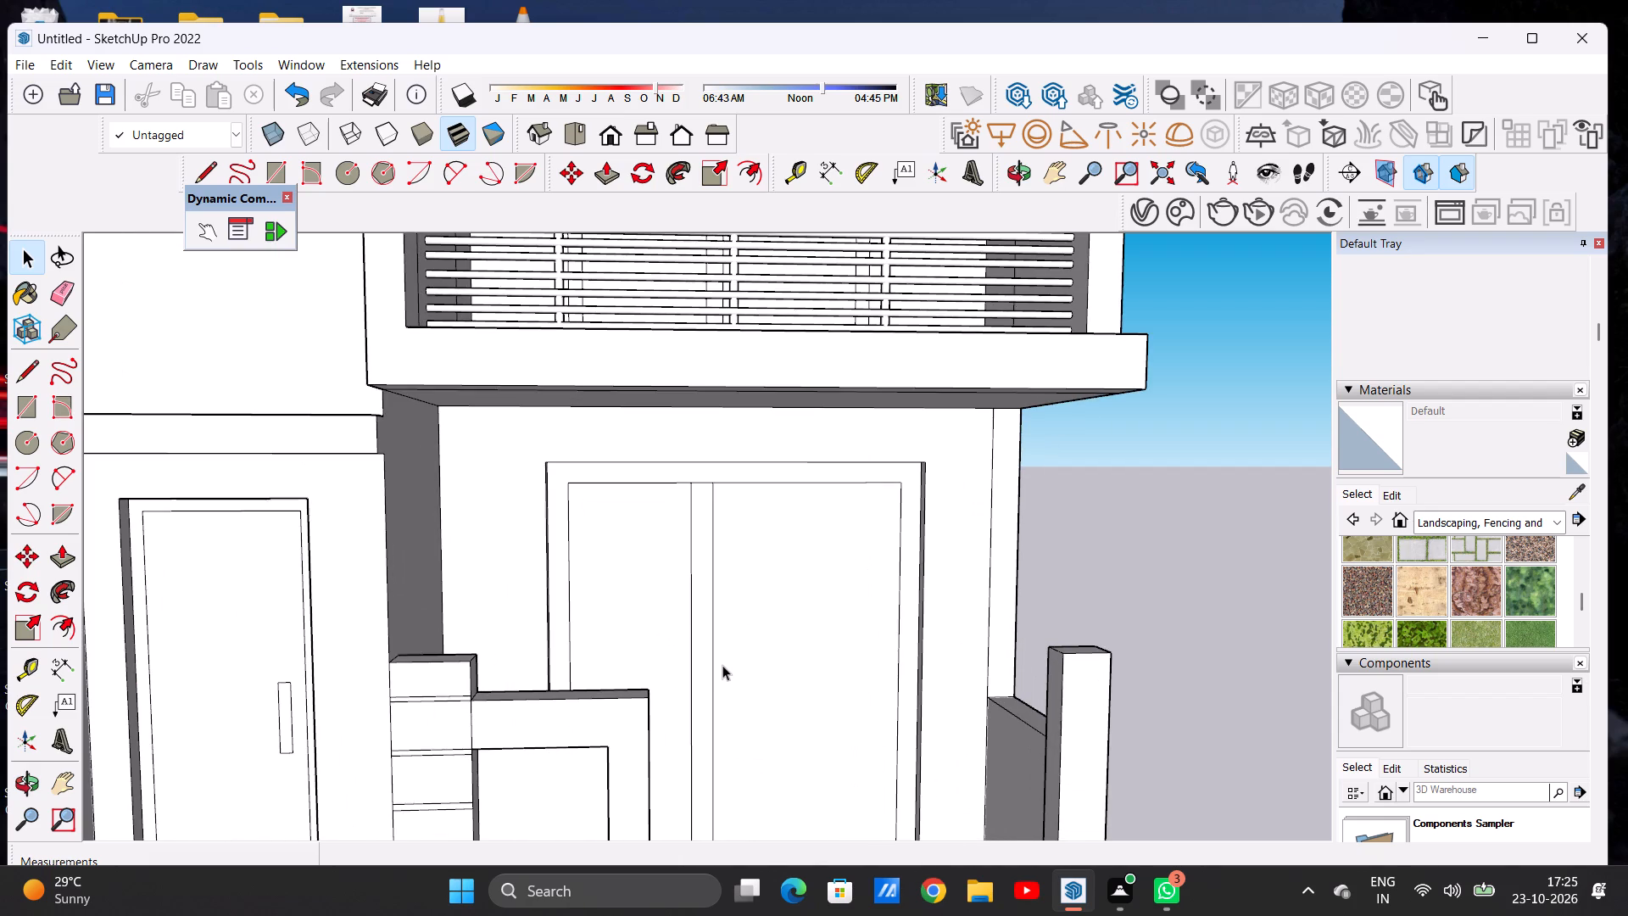
scroll(716, 681, "down", 17)
scroll(648, 528, "up", 3)
scroll(648, 528, "down", 1)
scroll(648, 528, "up", 2)
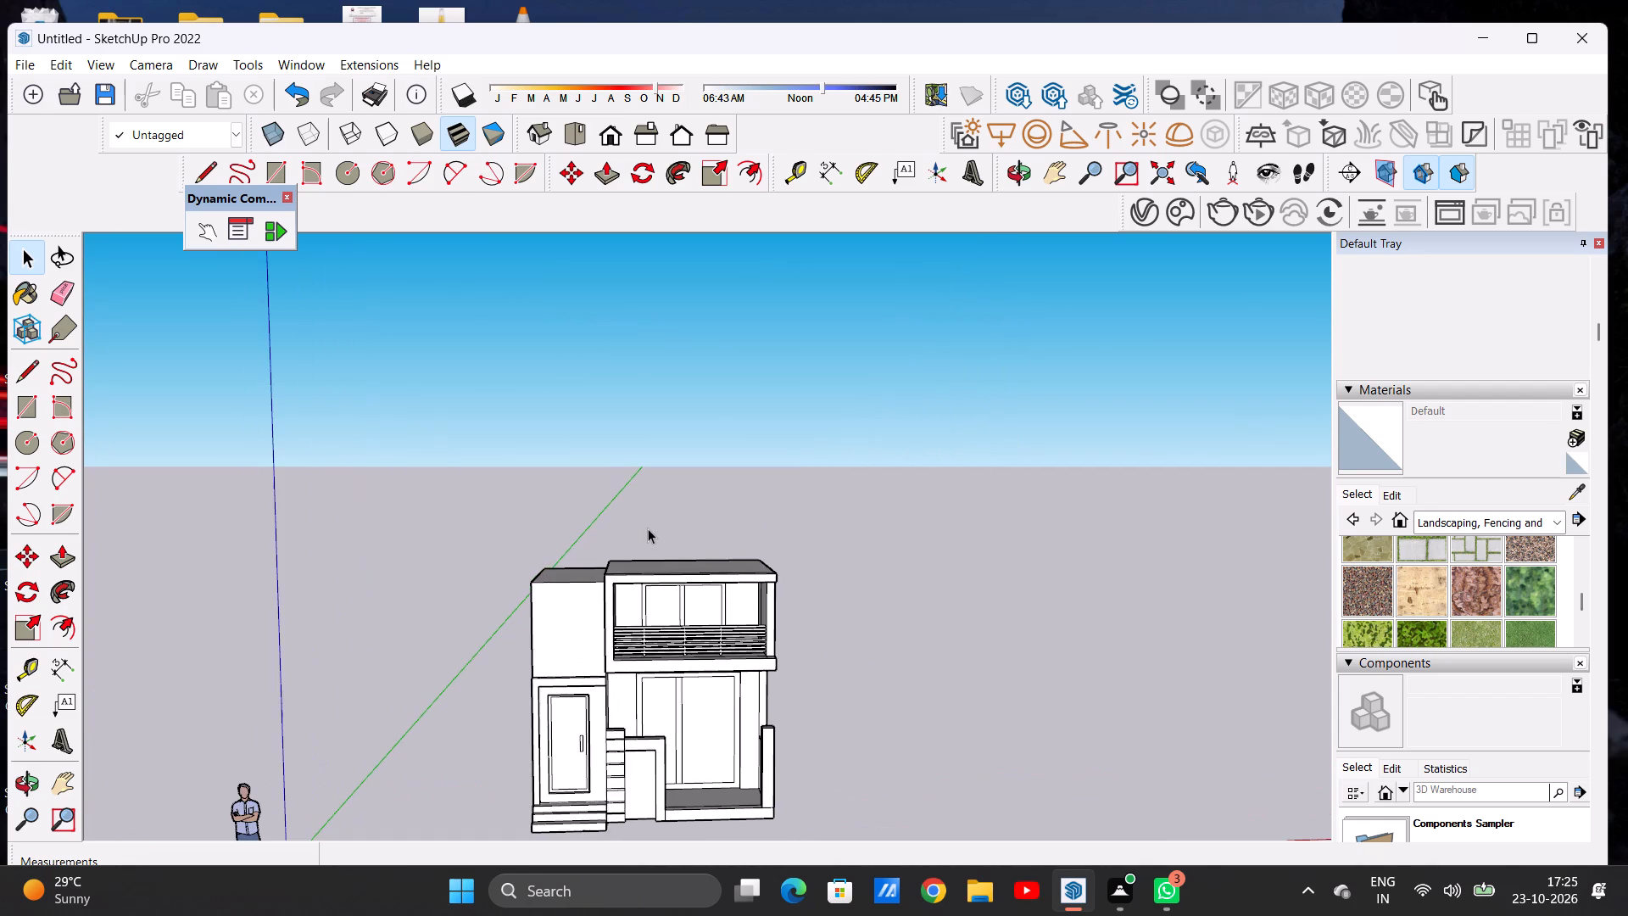
middle_click_drag(655, 614, 621, 592)
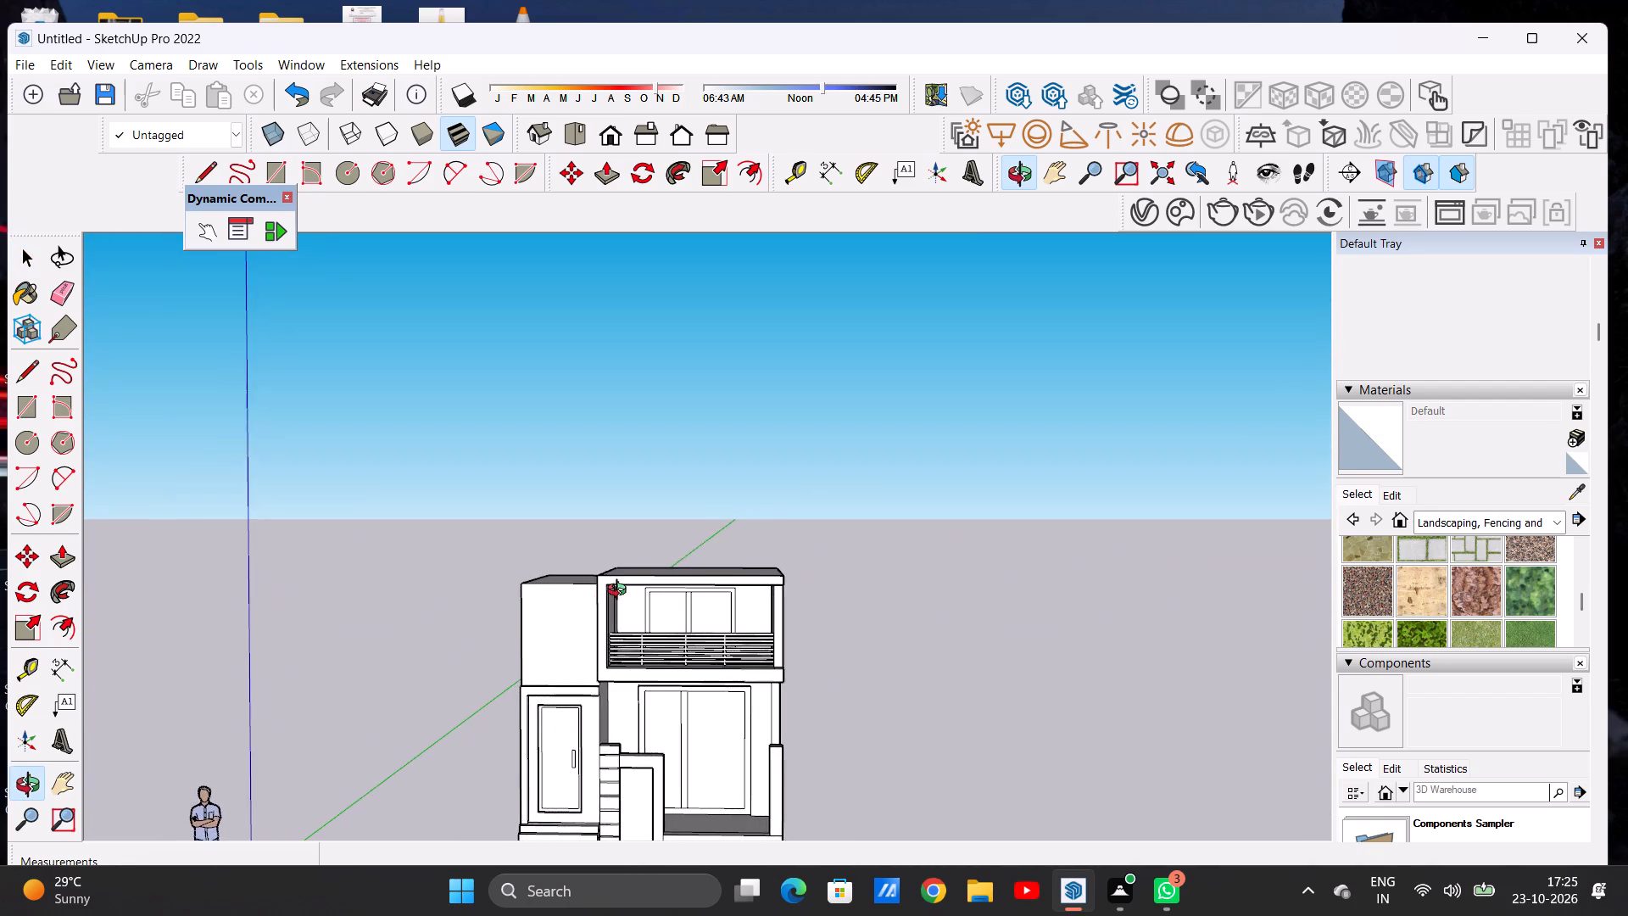
middle_click_drag(621, 592, 622, 592)
scroll(722, 610, "up", 13)
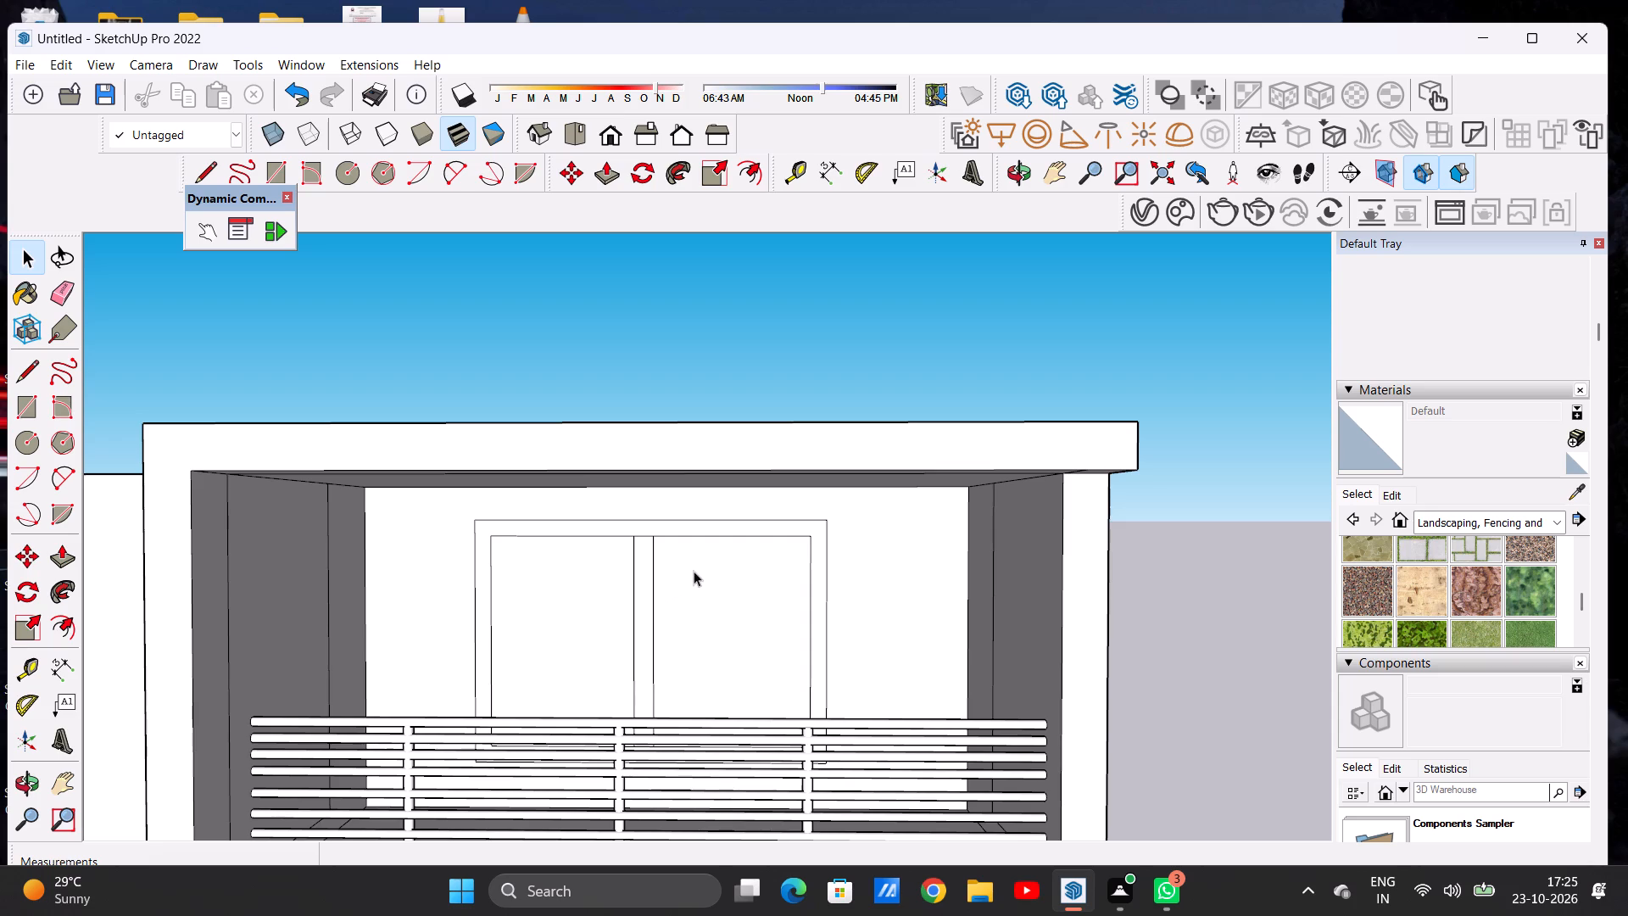
scroll(700, 567, "down", 10)
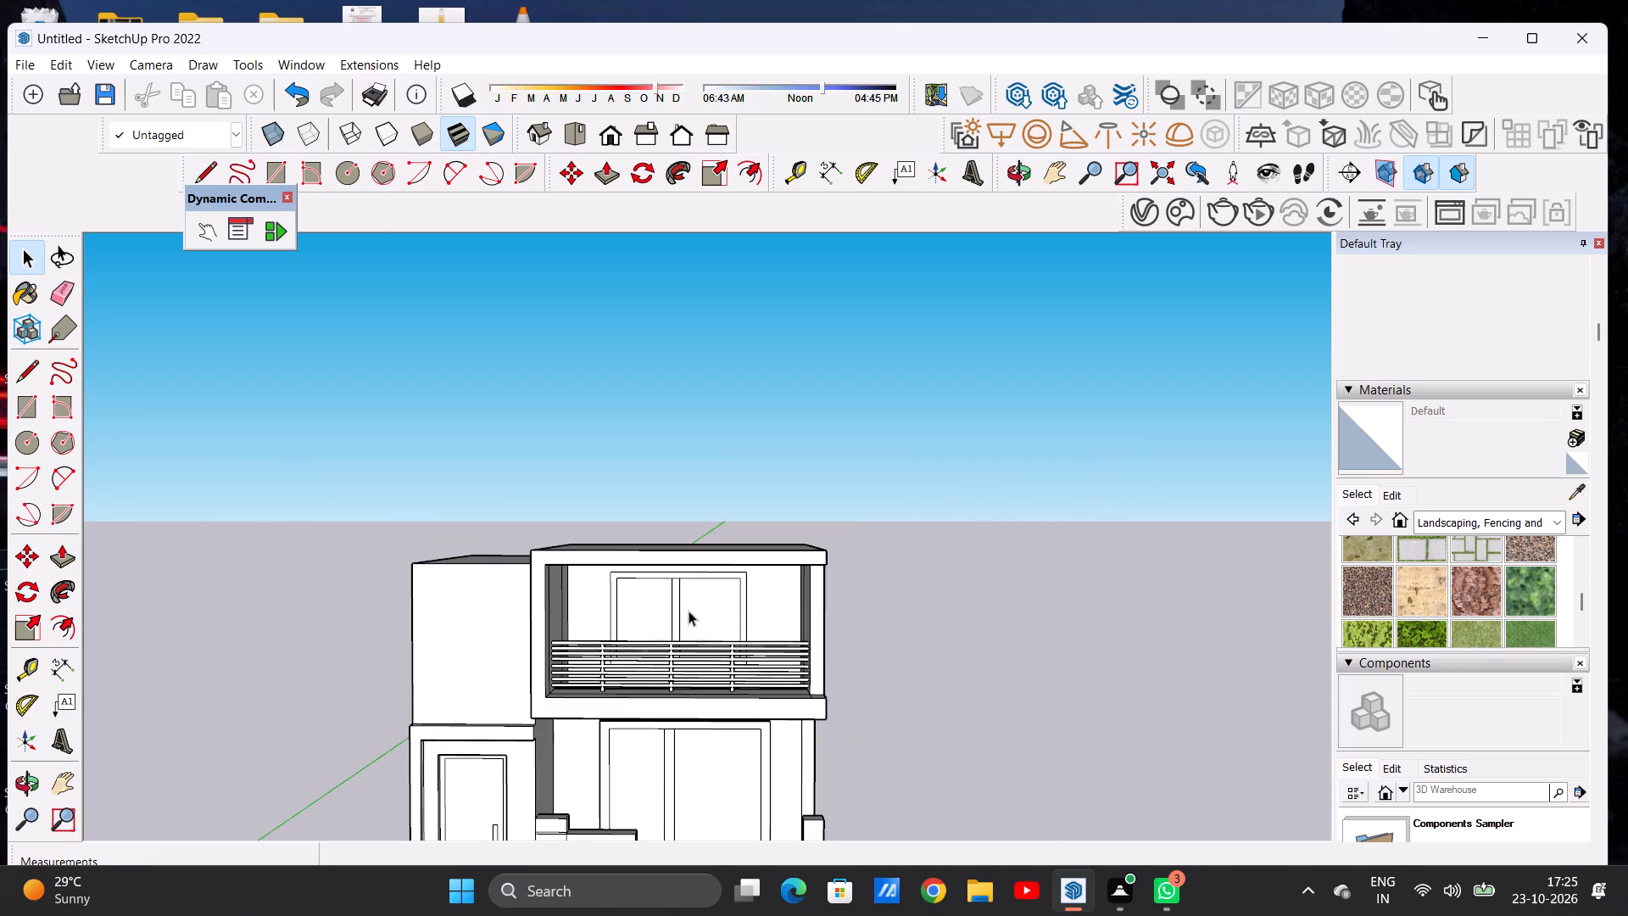
scroll(579, 616, "down", 2)
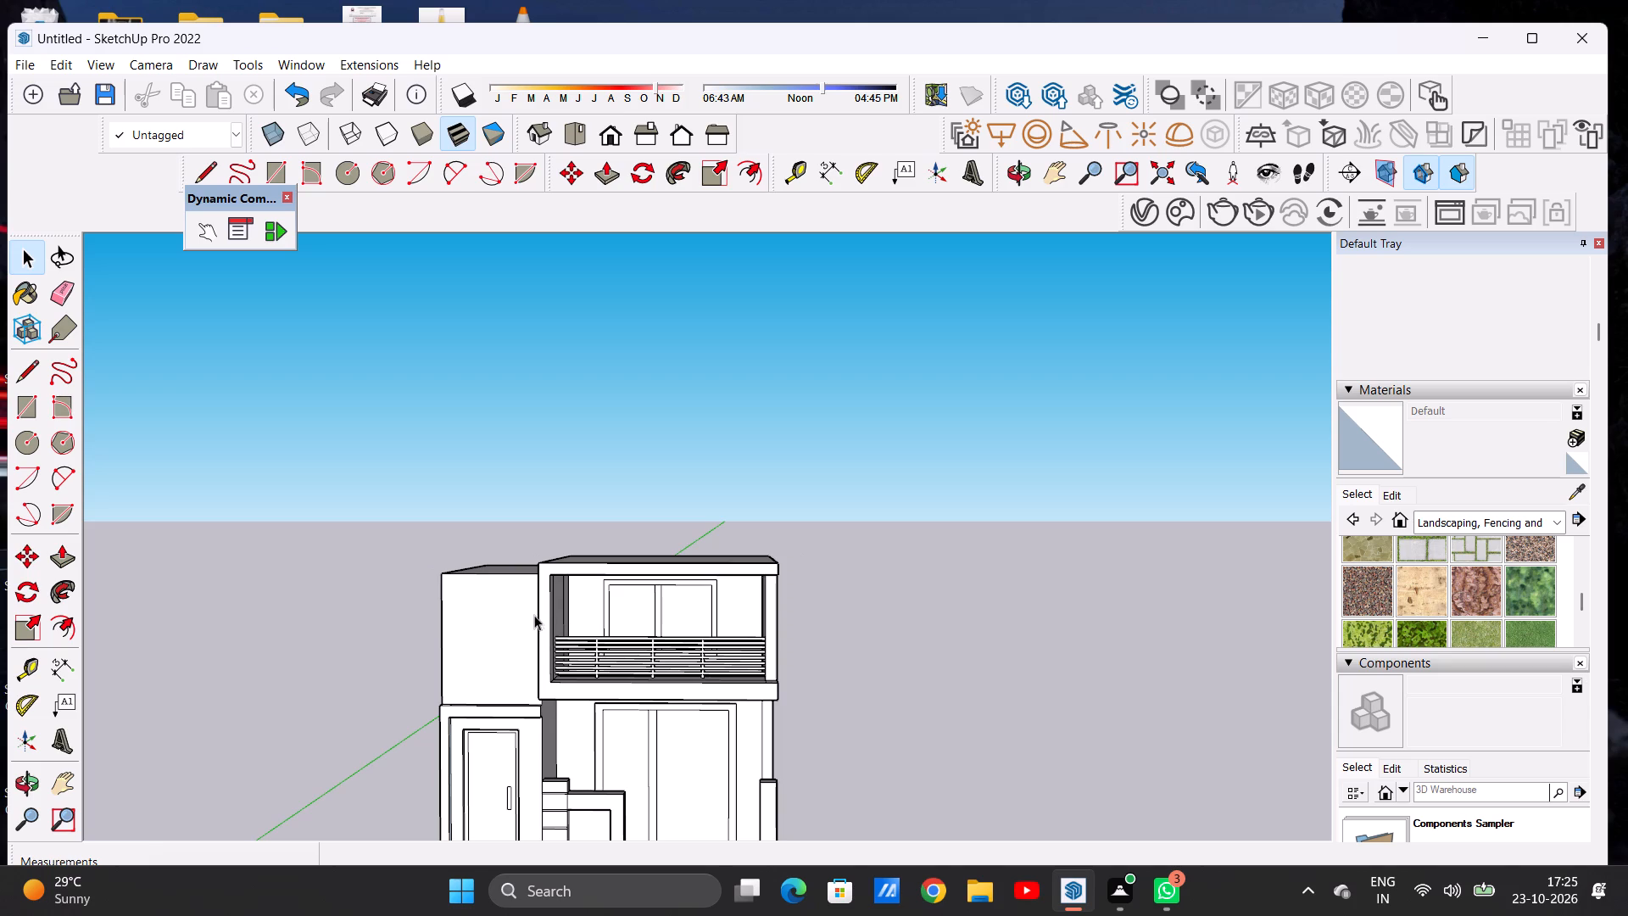
Push/Pull the roof of the block above the entrance up to the level of the adjoining balcony frame's roof.
middle_click_drag(496, 567, 594, 638)
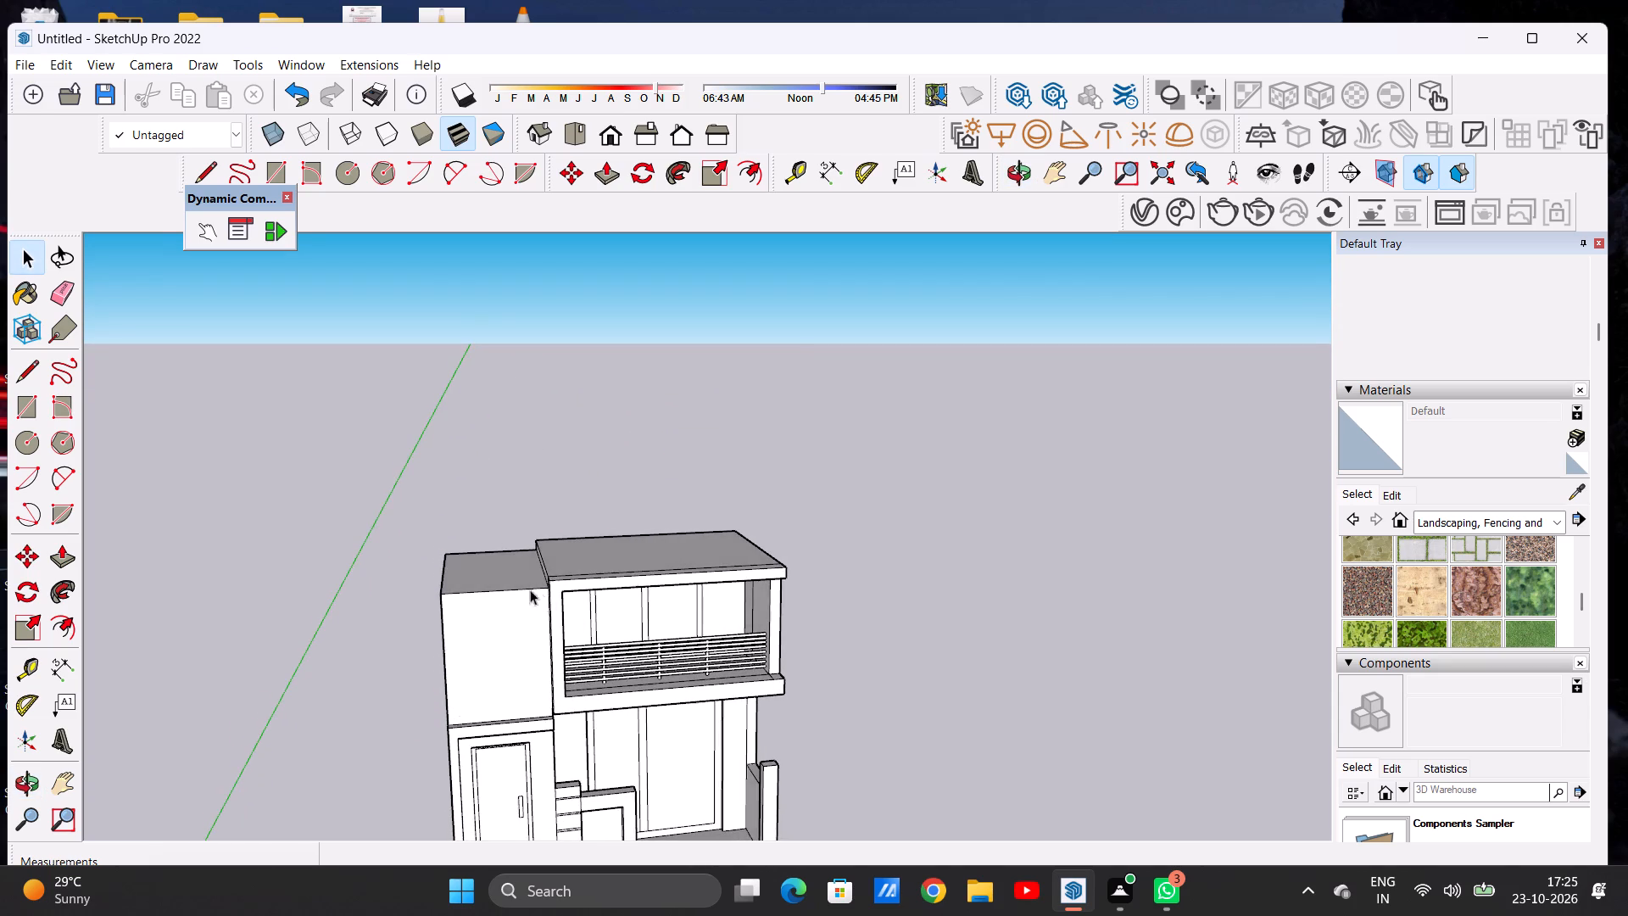
scroll(498, 572, "up", 10)
key("p")
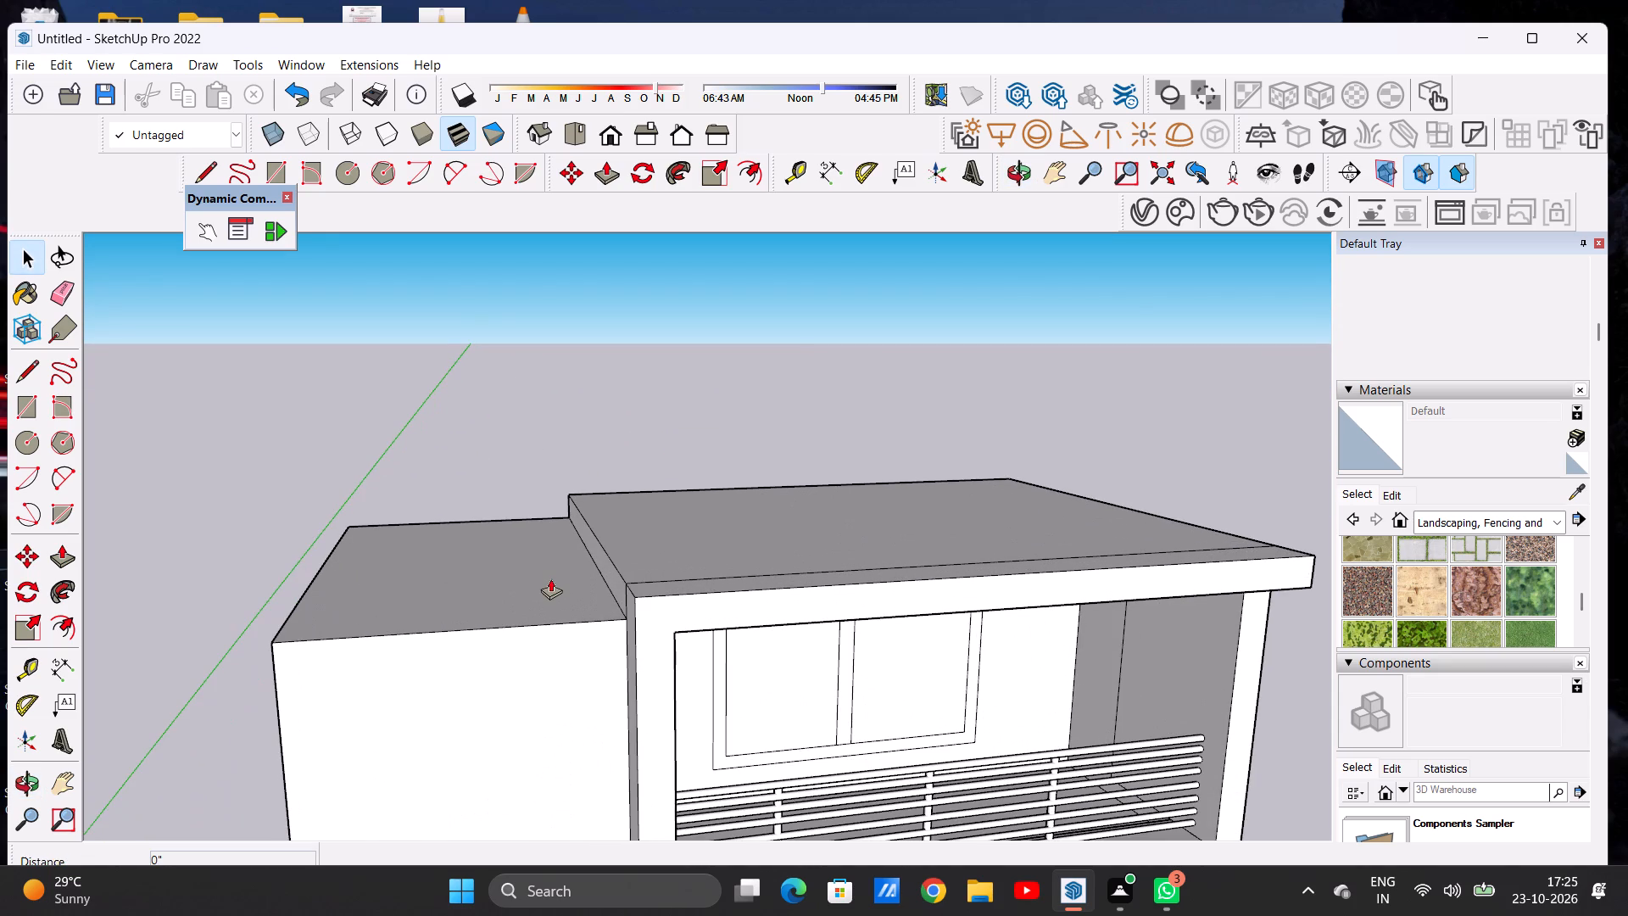
scroll(588, 558, "up", 11)
left_click(645, 631)
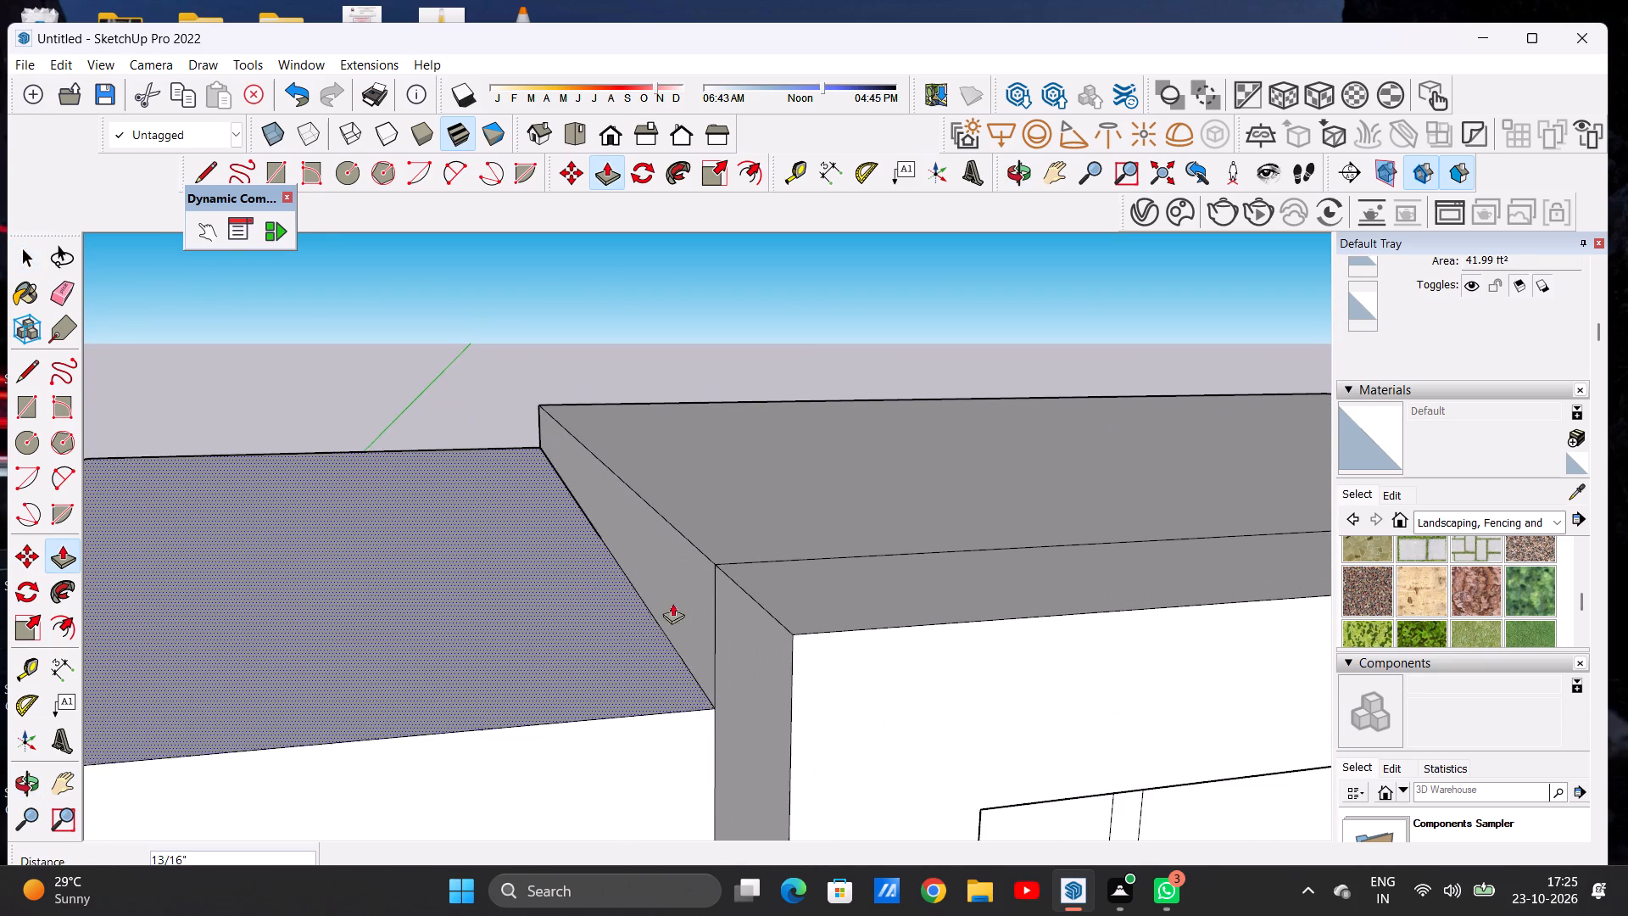
left_click(724, 574)
key("space")
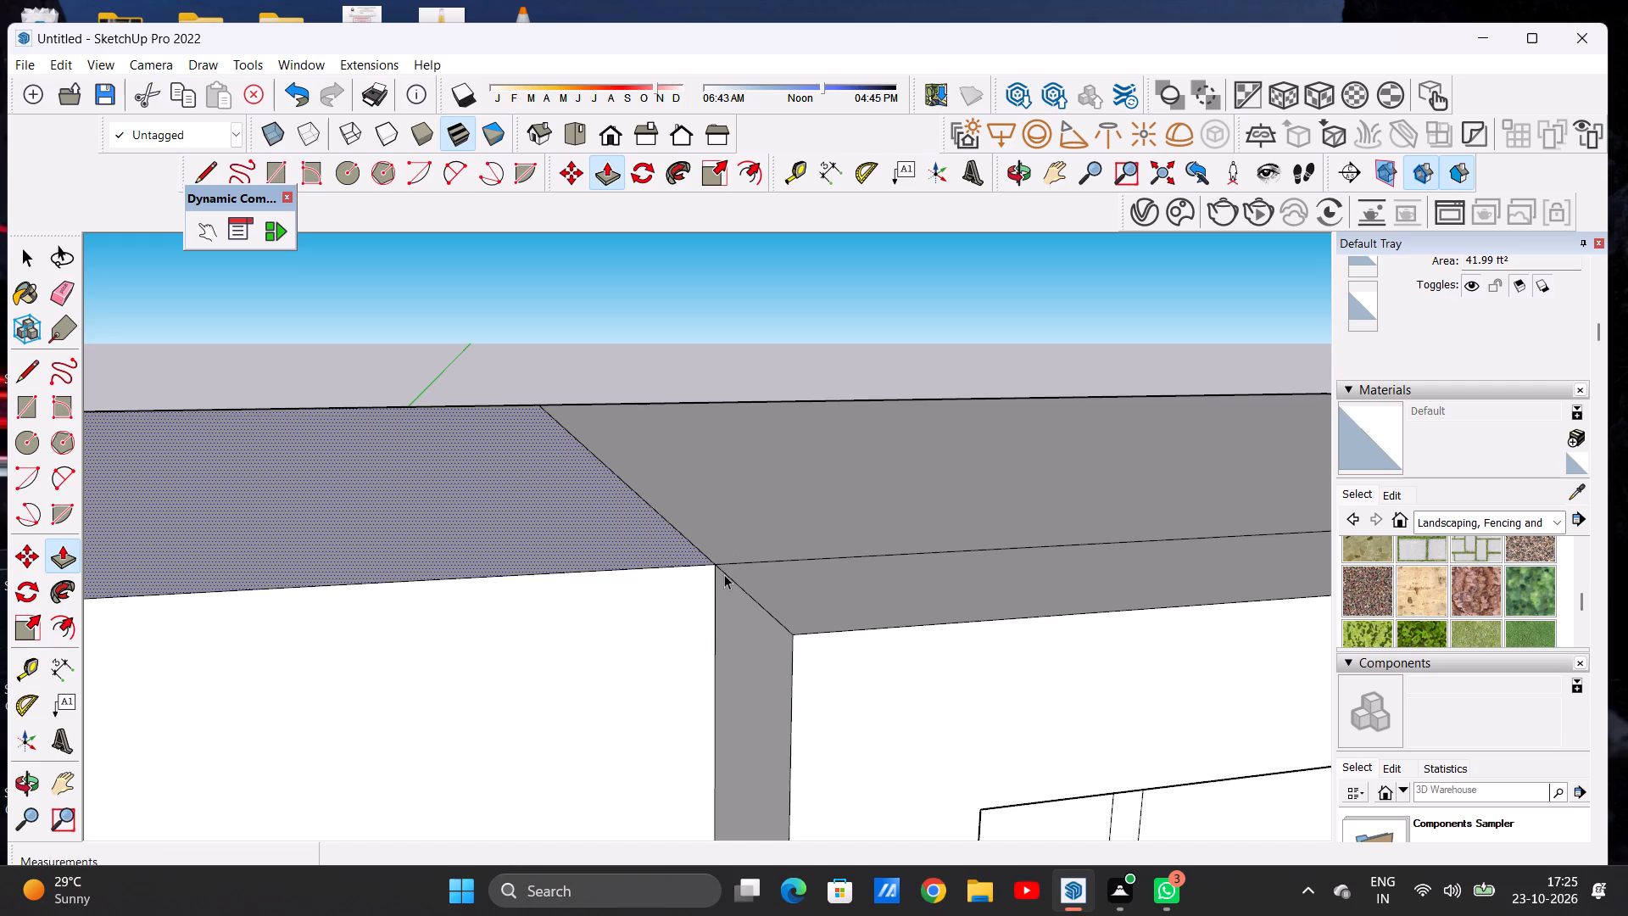
Examine the villa's massing and flat roof from a distance, in the standard front view and from above.
scroll(570, 571, "down", 19)
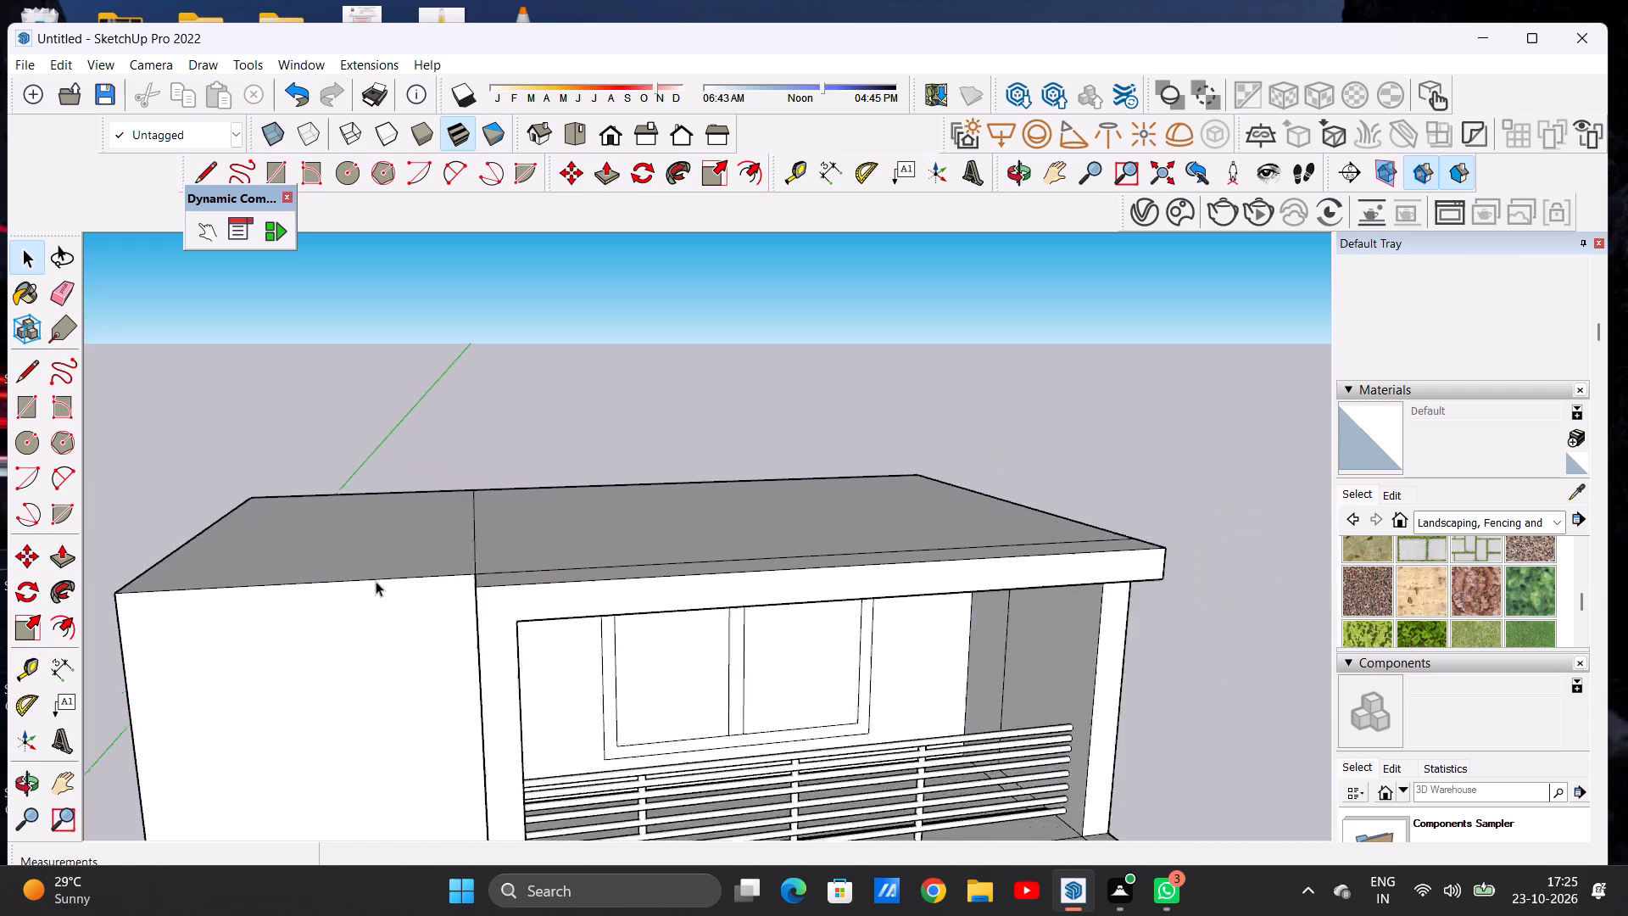
scroll(376, 581, "down", 14)
middle_click_drag(461, 629, 444, 574)
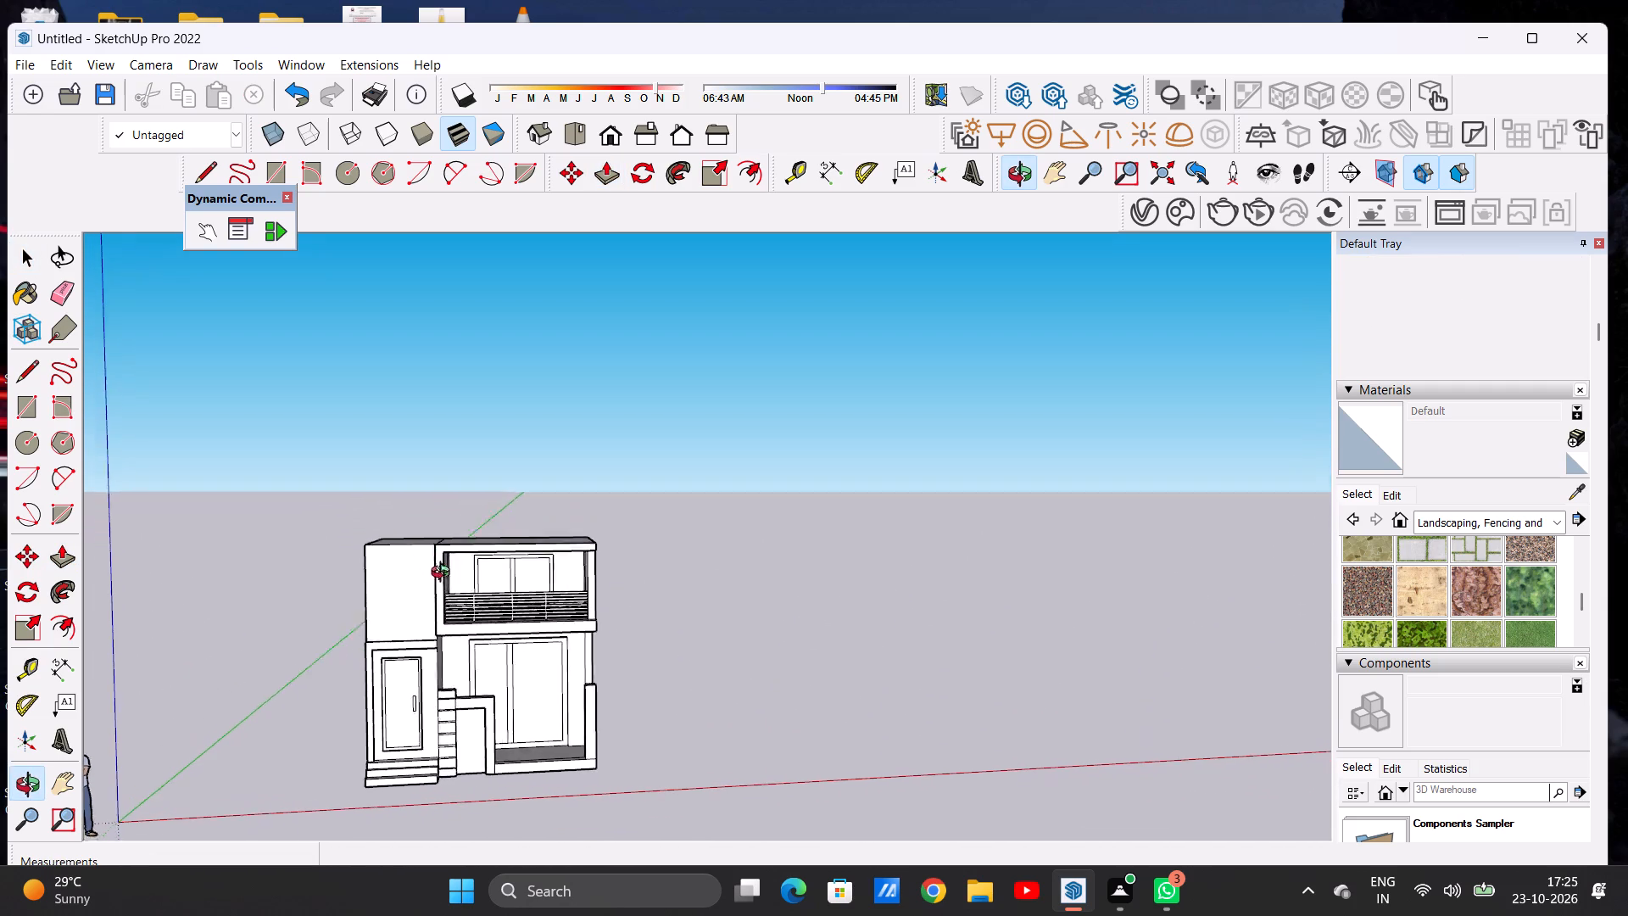
middle_click_drag(444, 574, 449, 580)
scroll(472, 578, "up", 5)
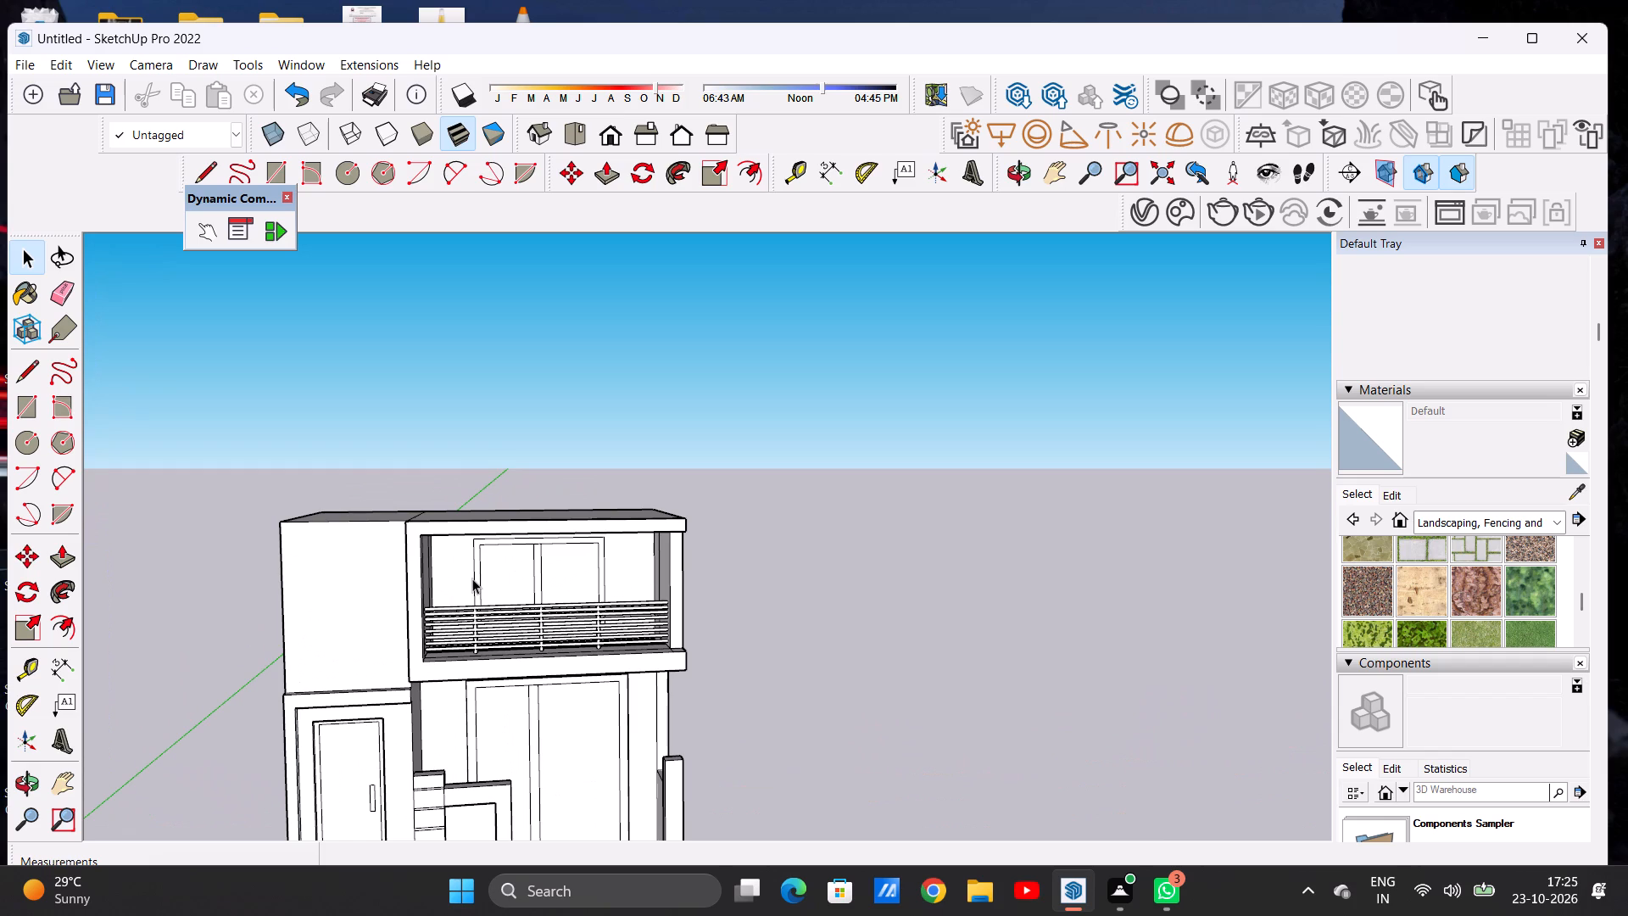
scroll(471, 588, "down", 5)
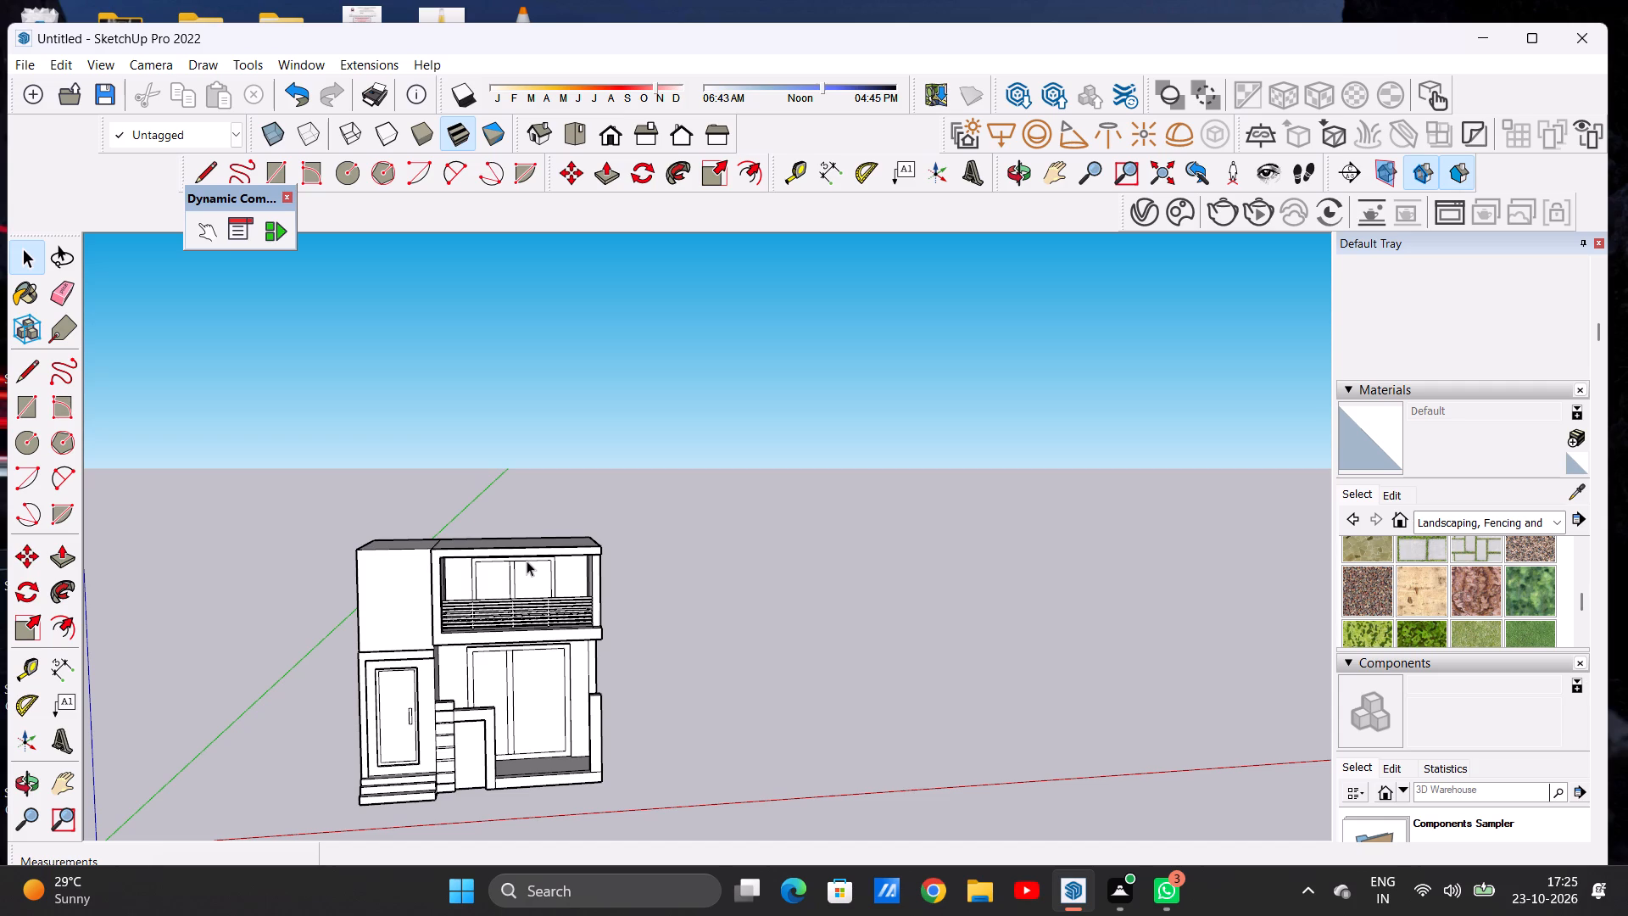
middle_click_drag(522, 562, 472, 589)
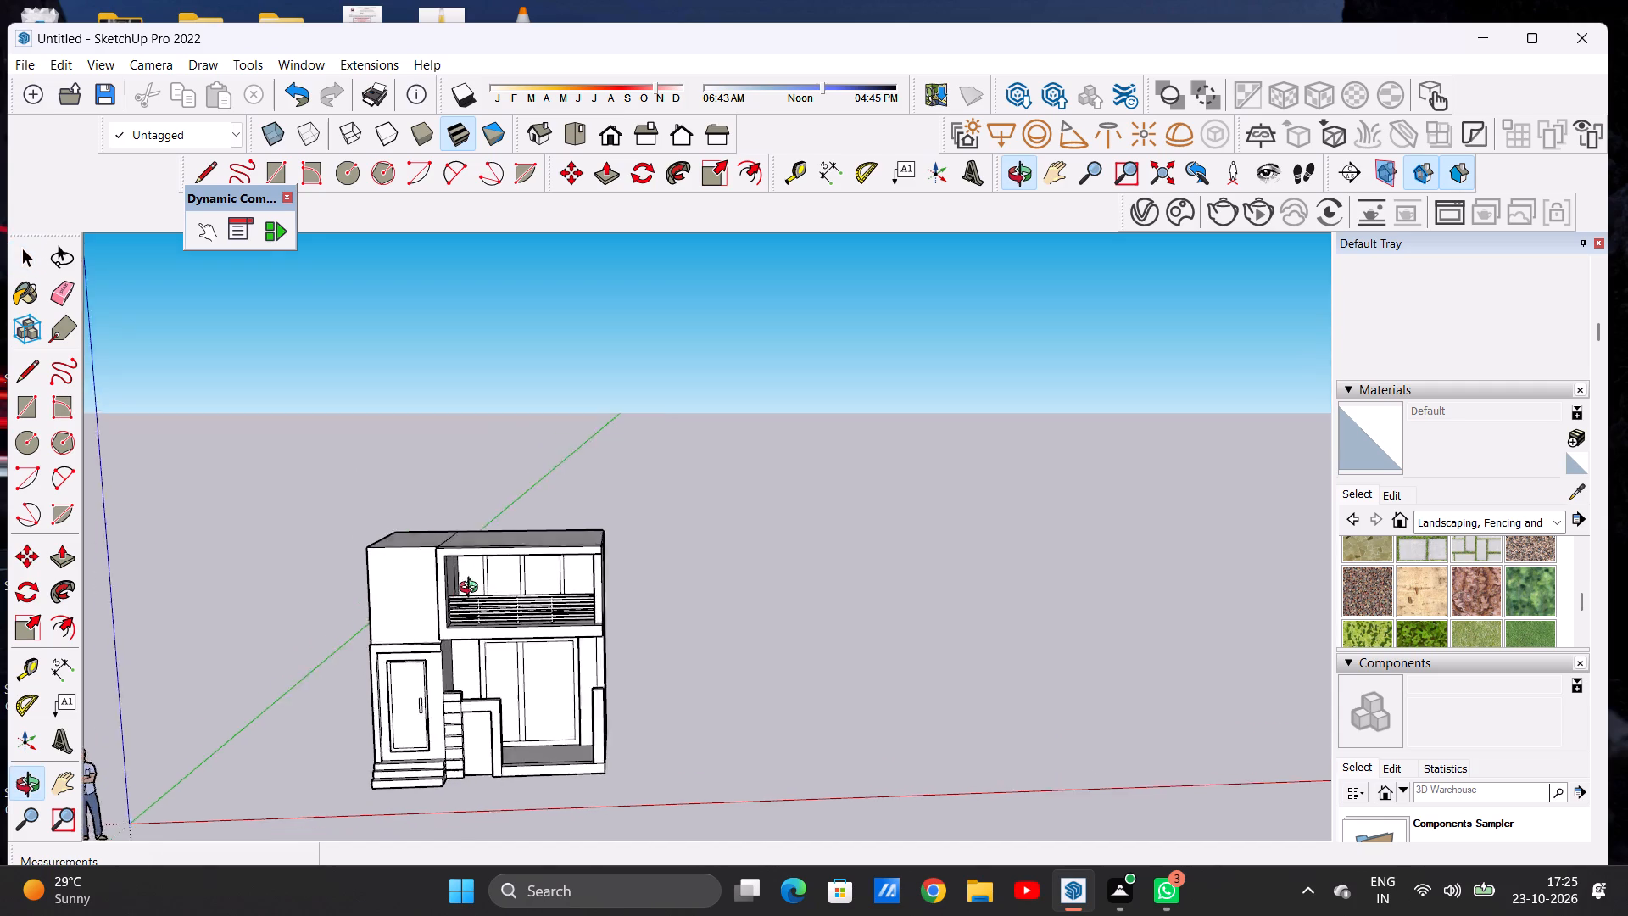
middle_click_drag(472, 589, 476, 682)
scroll(498, 538, "up", 5)
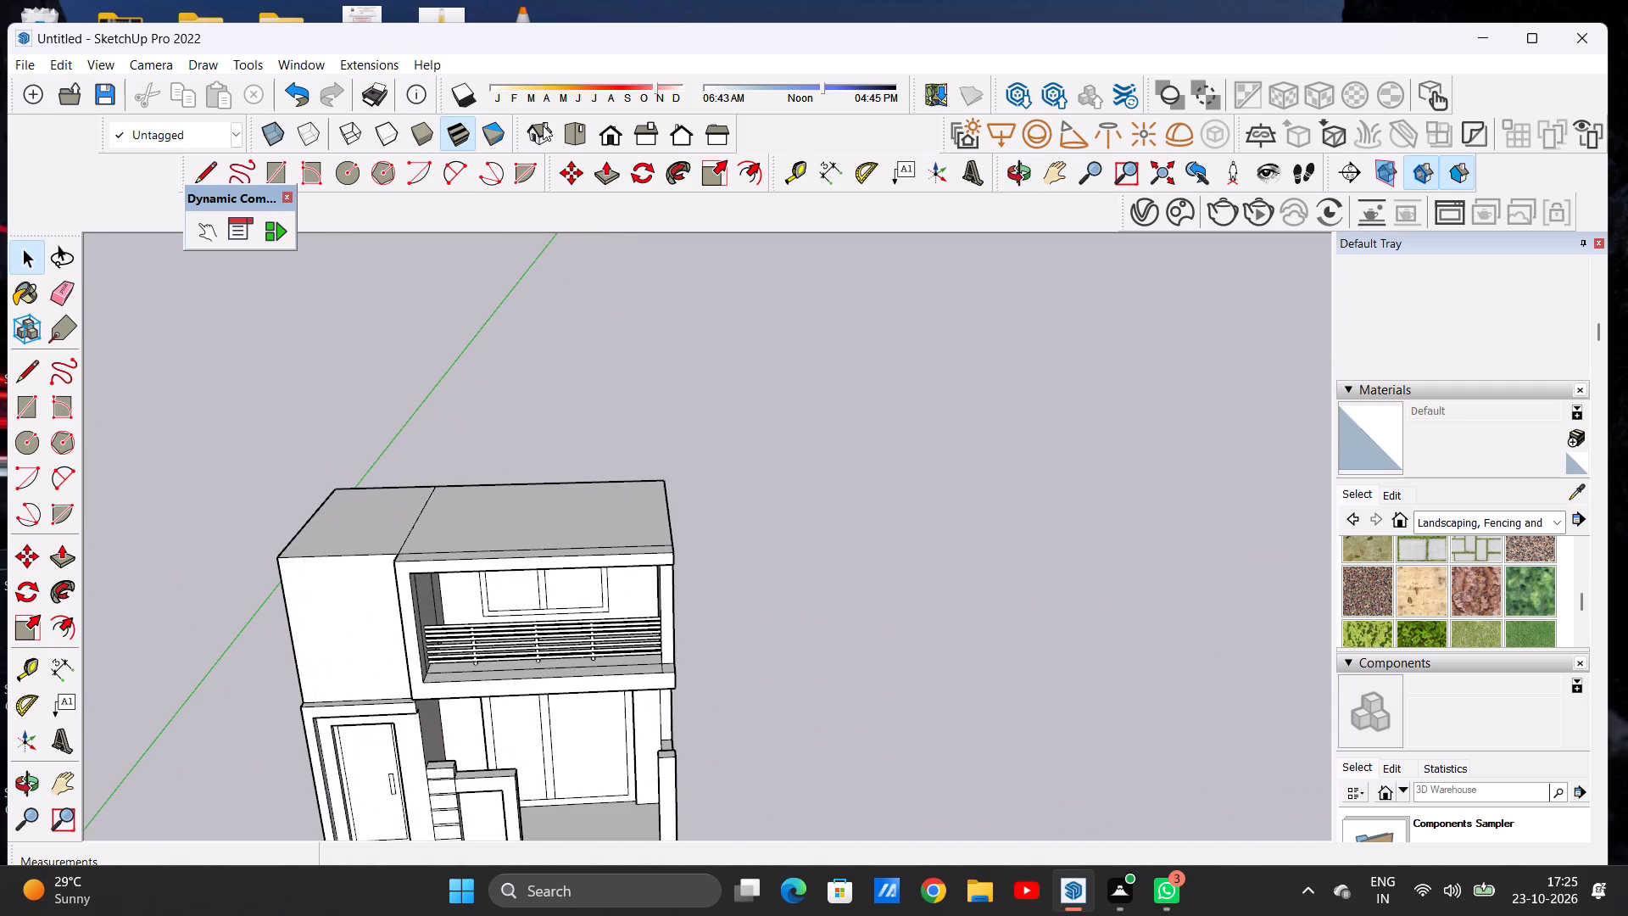
left_click(610, 131)
scroll(411, 484, "up", 3)
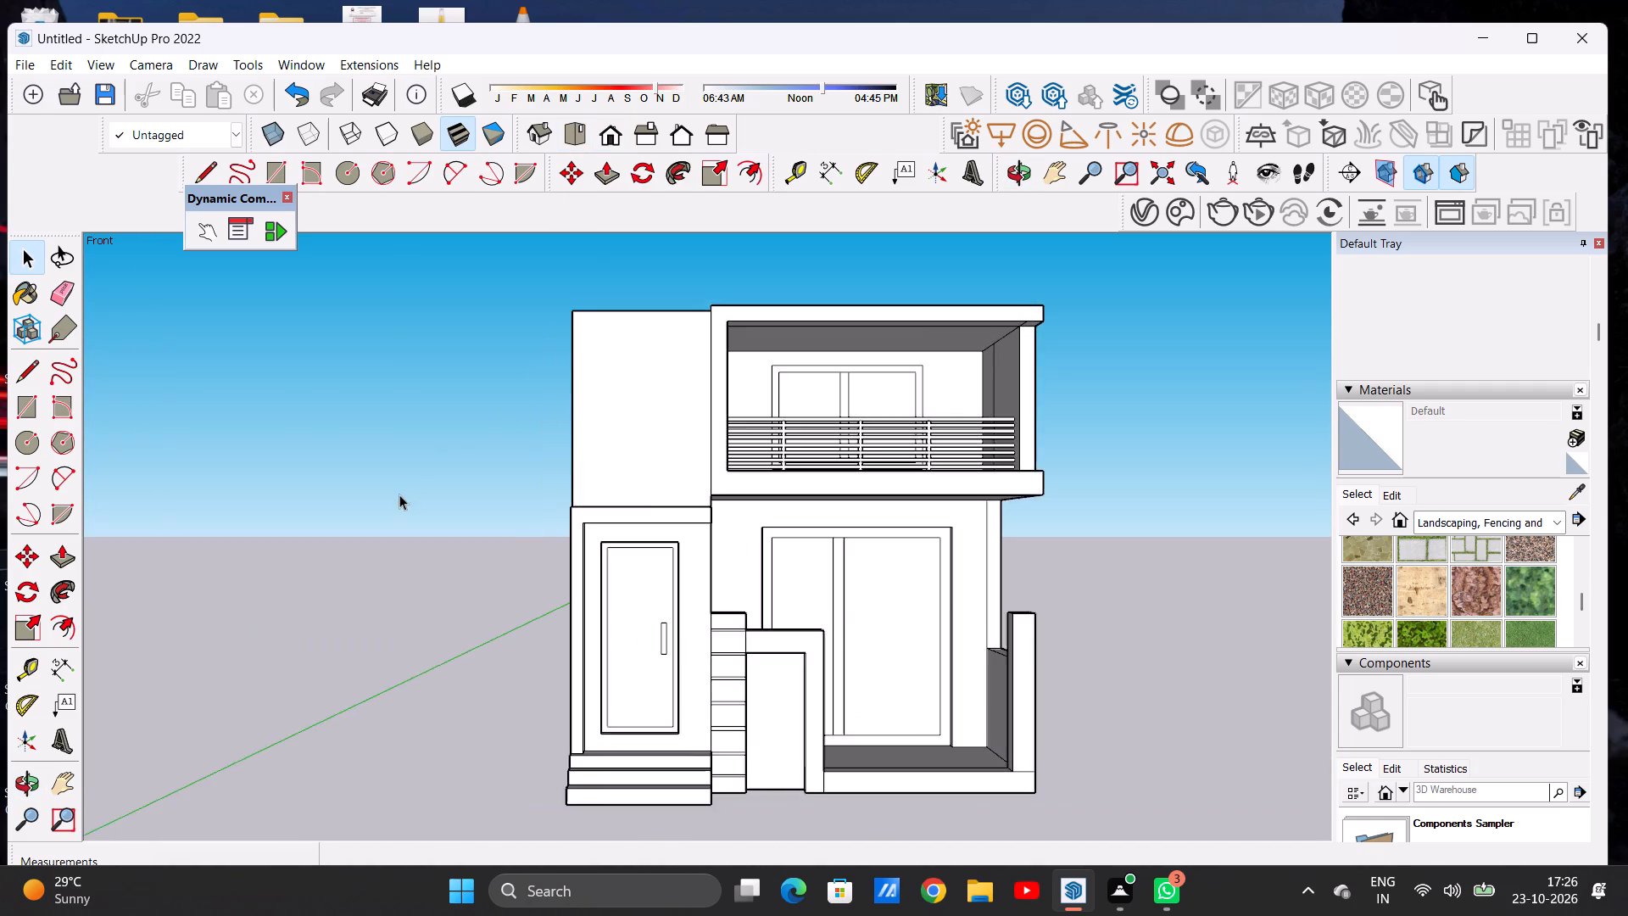
scroll(285, 507, "down", 7)
middle_click_drag(638, 393, 627, 653)
middle_click_drag(608, 358, 609, 364)
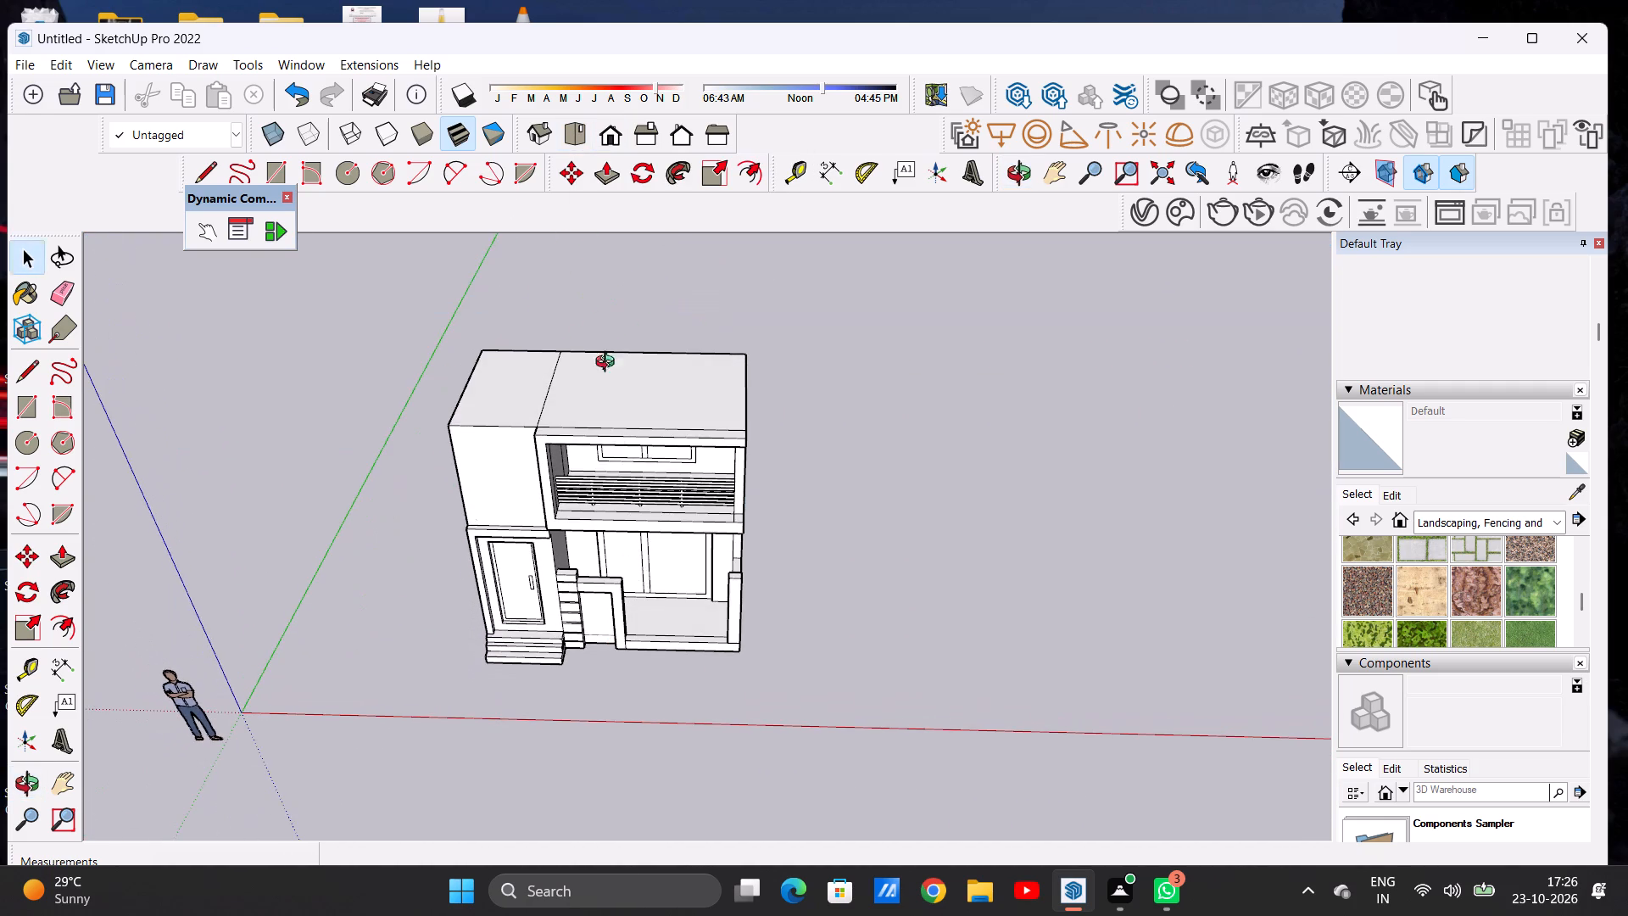
middle_click_drag(609, 364, 630, 480)
Offset the outline of the main roof face behind the balcony frame inward by about 9 1/2".
scroll(552, 428, "up", 6)
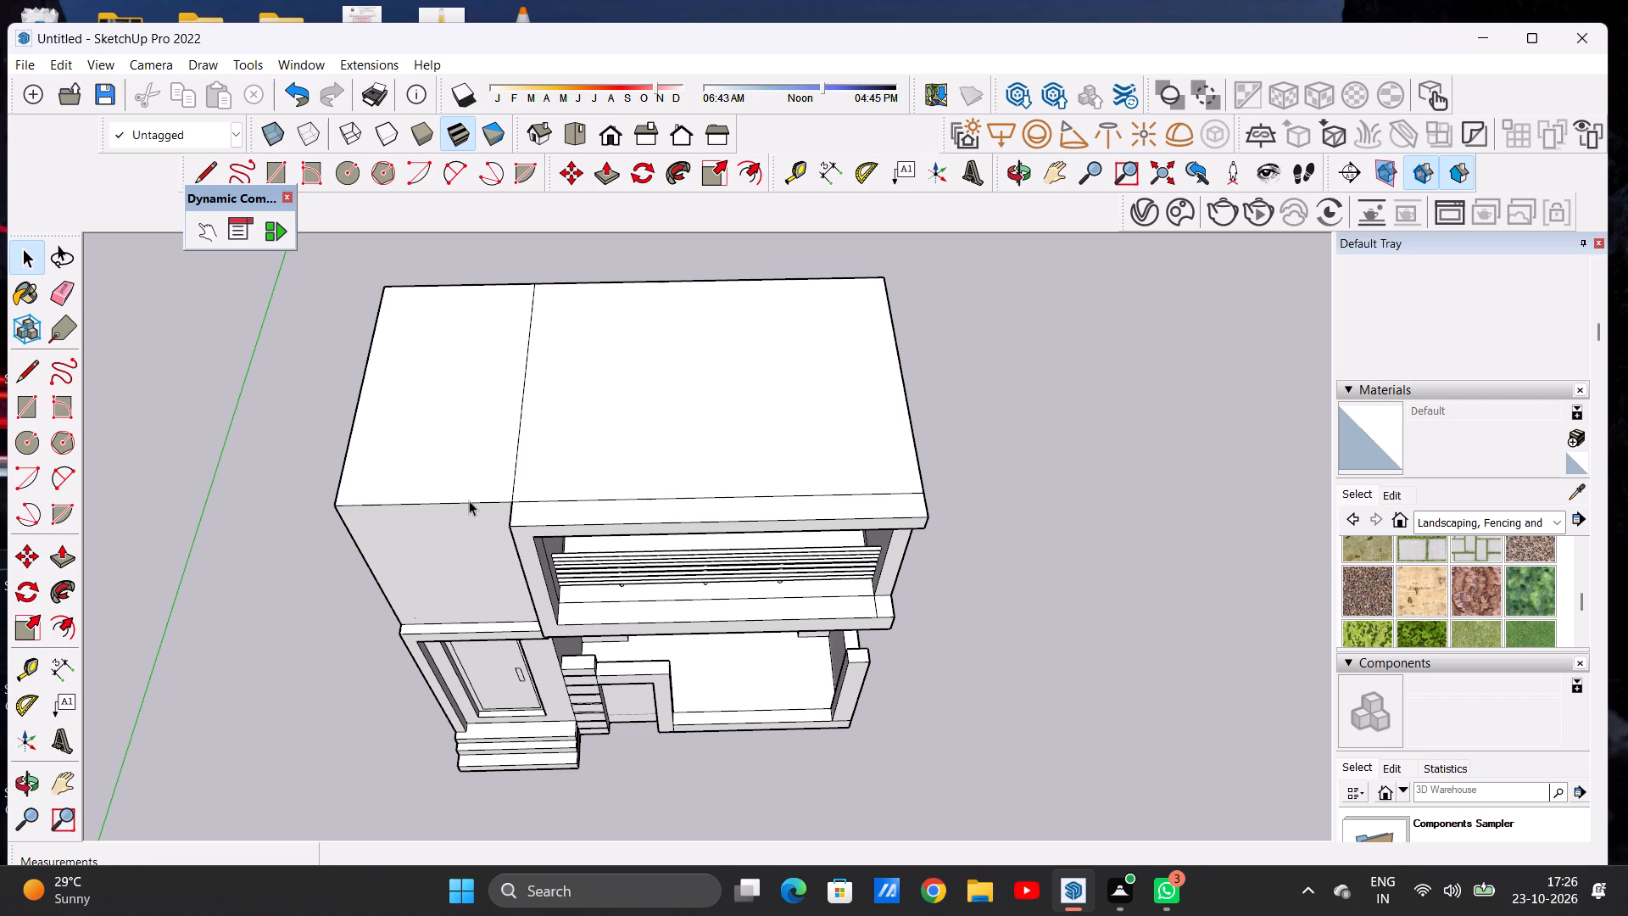
scroll(476, 499, "down", 4)
type("OF")
scroll(675, 425, "up", 3)
scroll(675, 422, "down", 1)
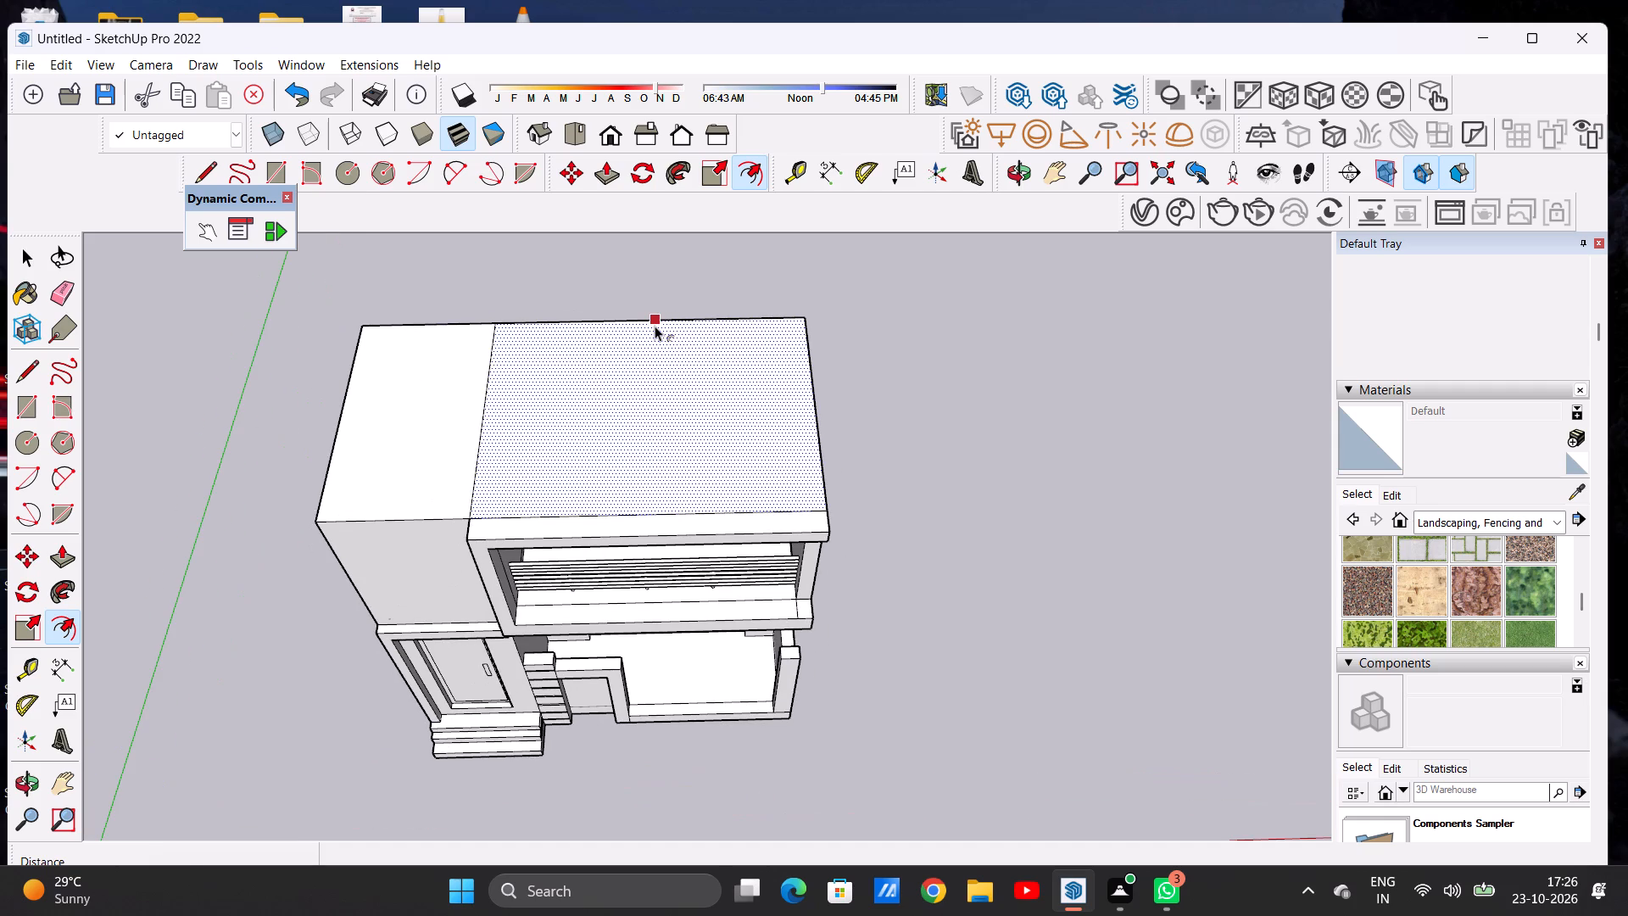
left_click(655, 326)
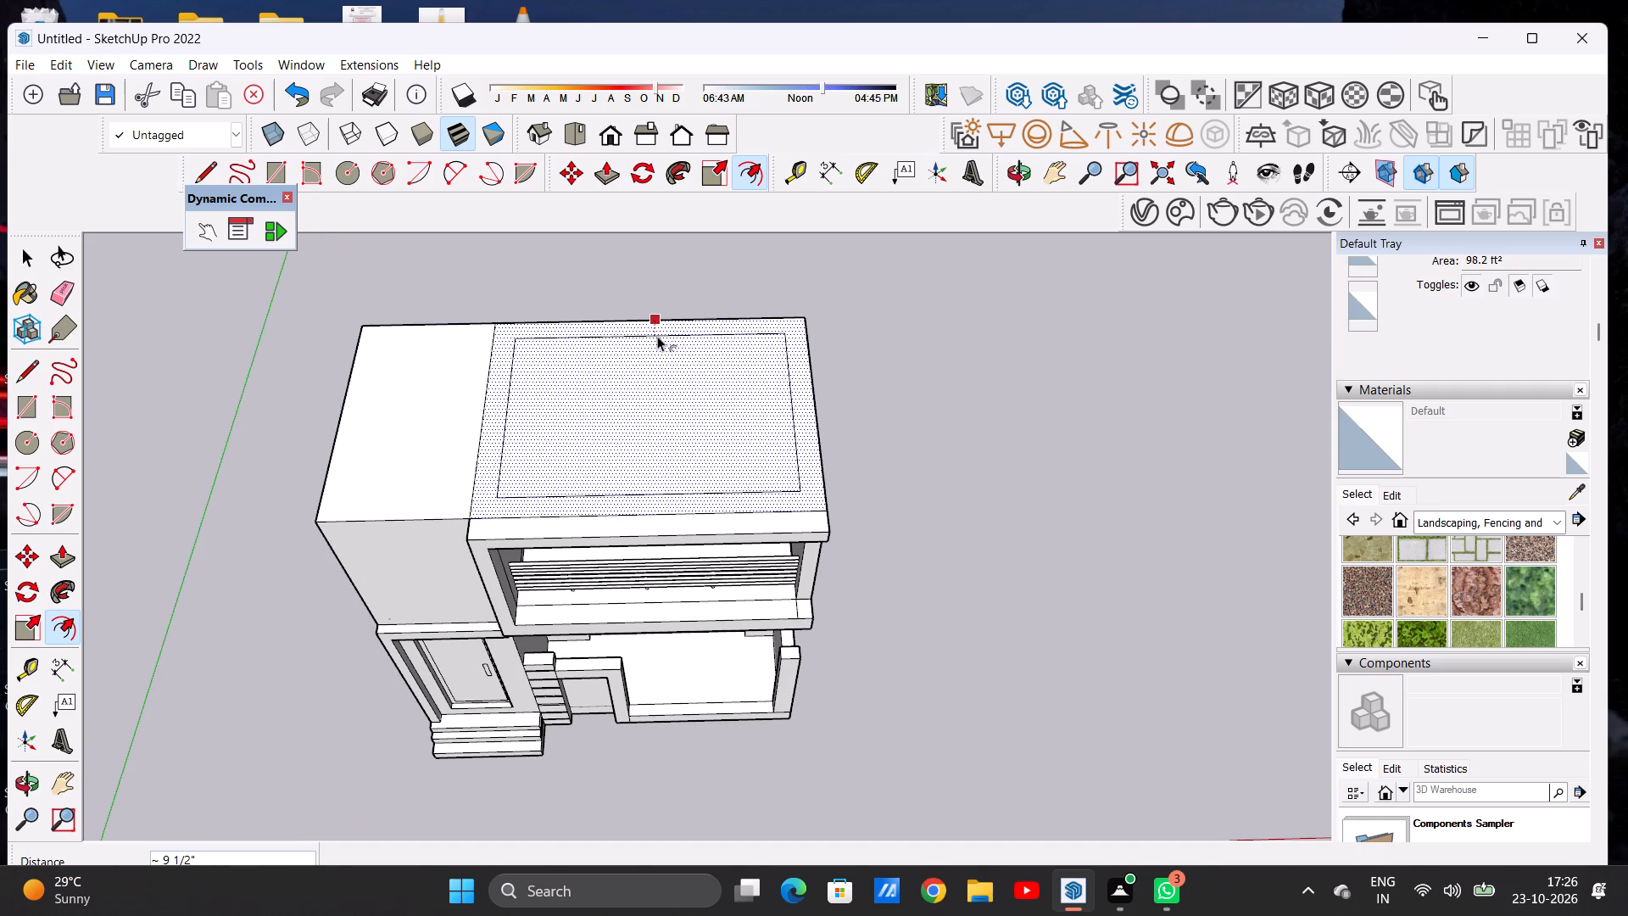
left_click(657, 336)
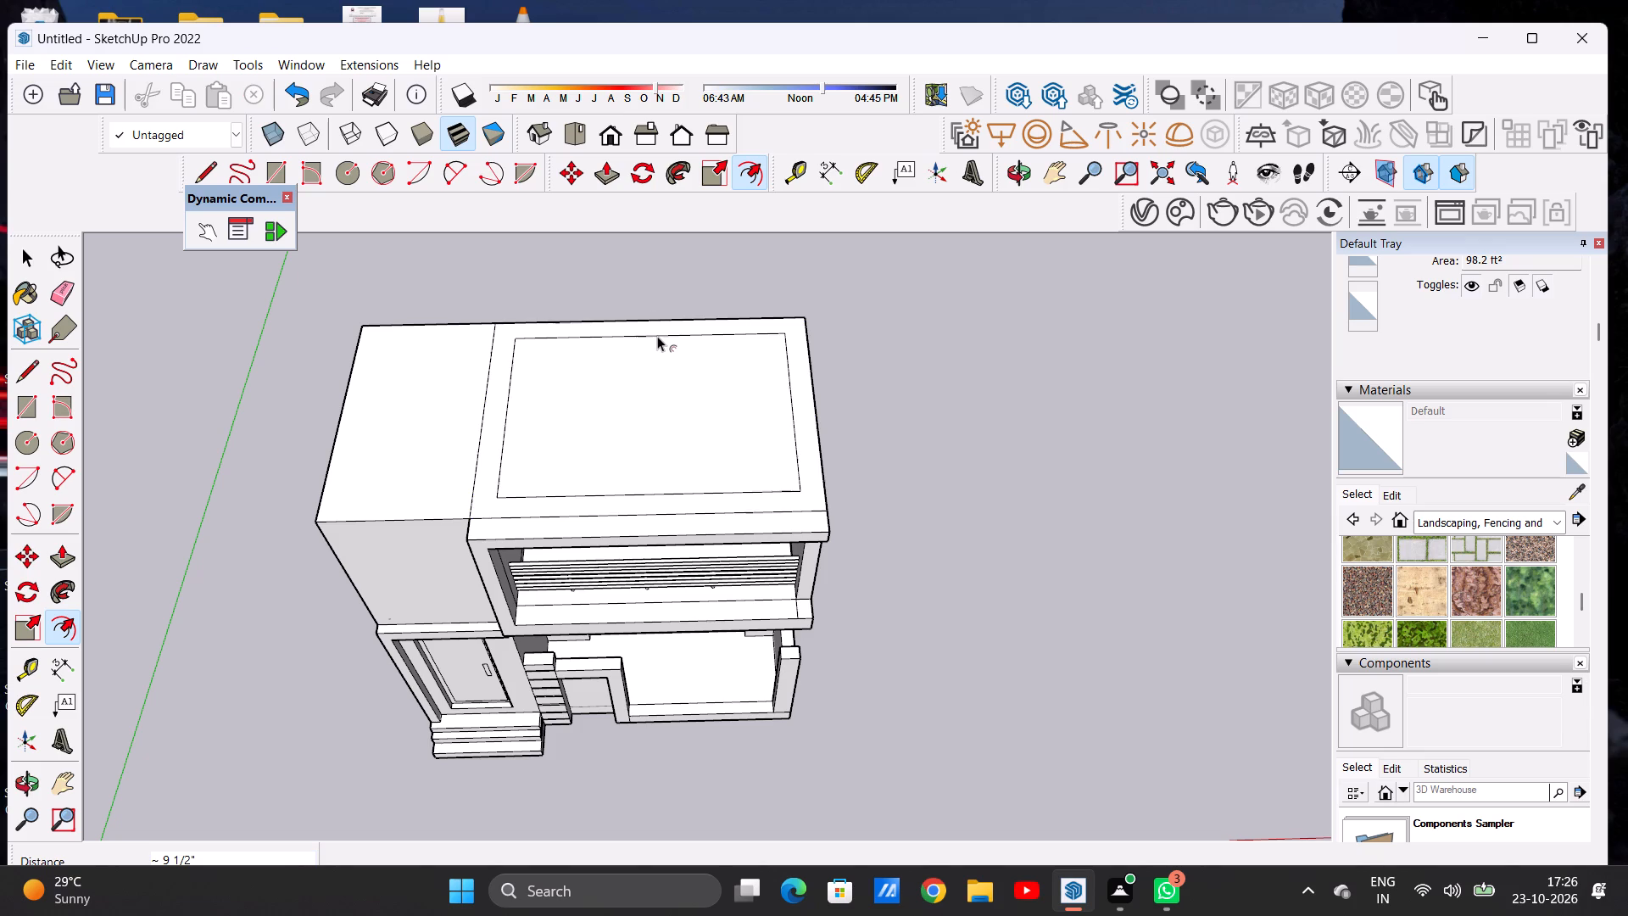
key("space")
Draw two short lines extending the front edge of the roof's offset outline to both side edges of the main roof.
type("L")
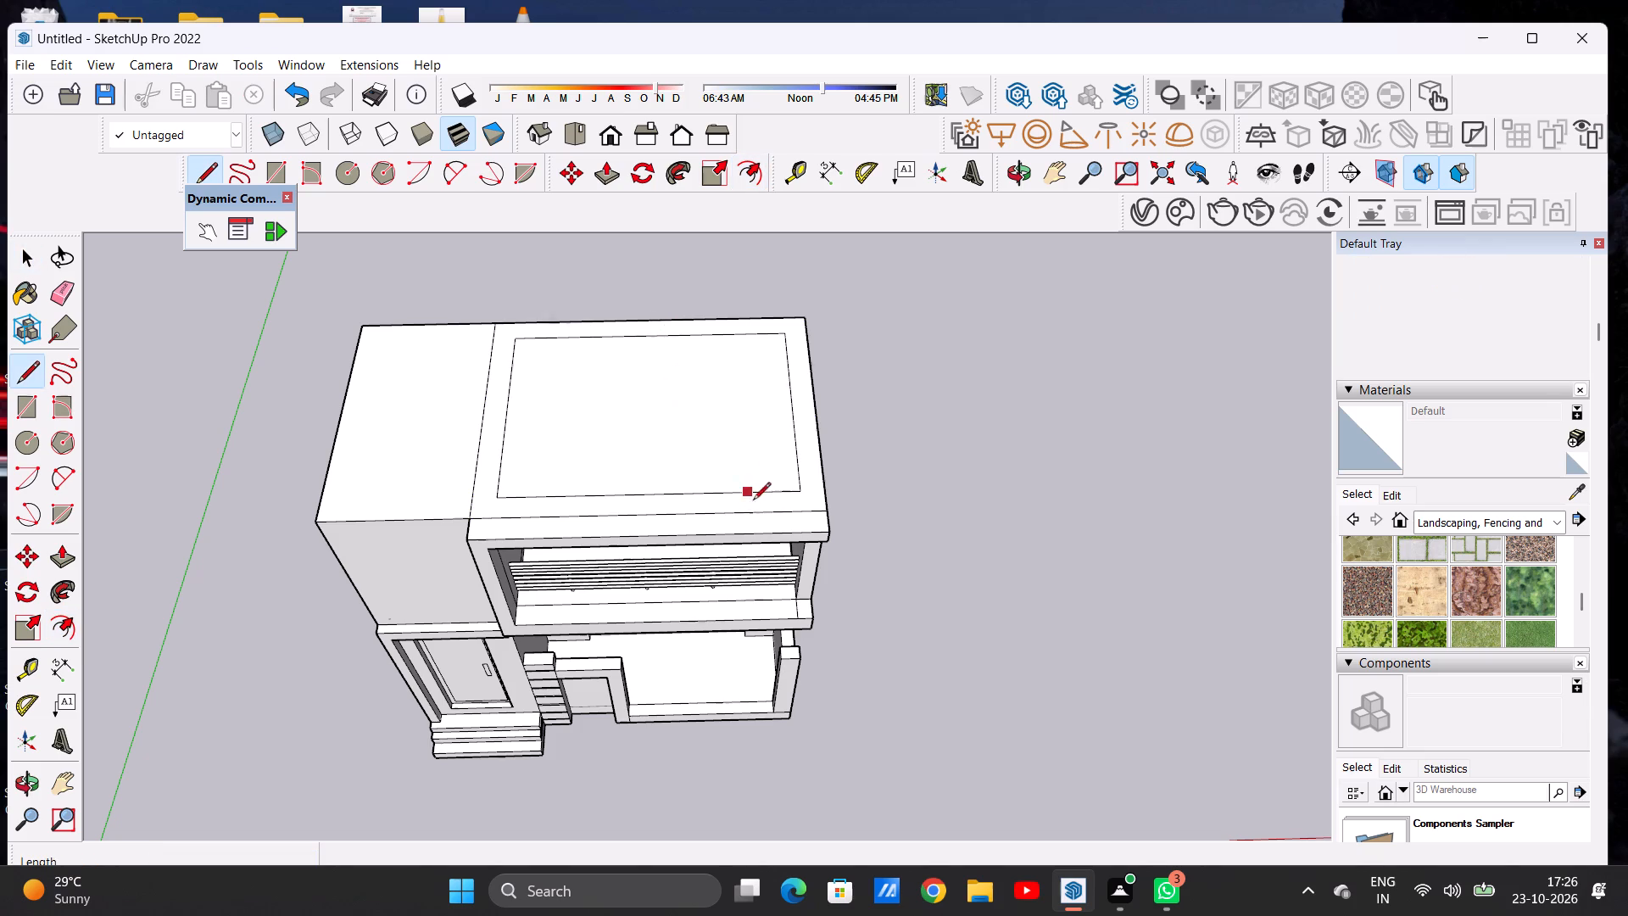
scroll(765, 499, "up", 5)
left_click(813, 486)
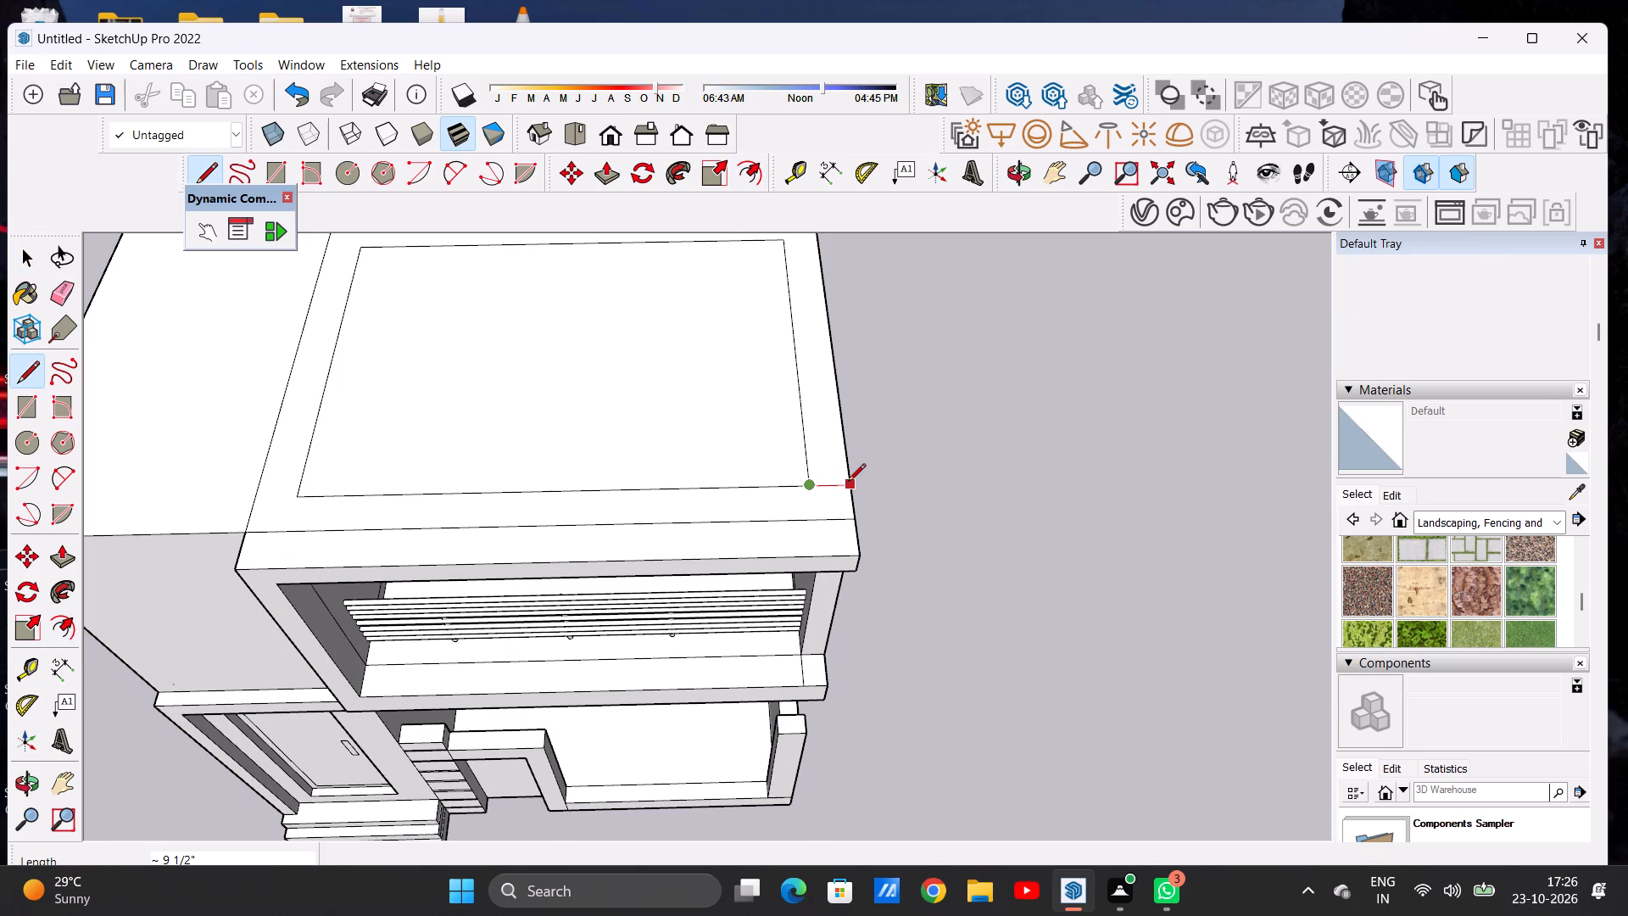
left_click(850, 483)
scroll(838, 484, "down", 4)
scroll(460, 494, "up", 10)
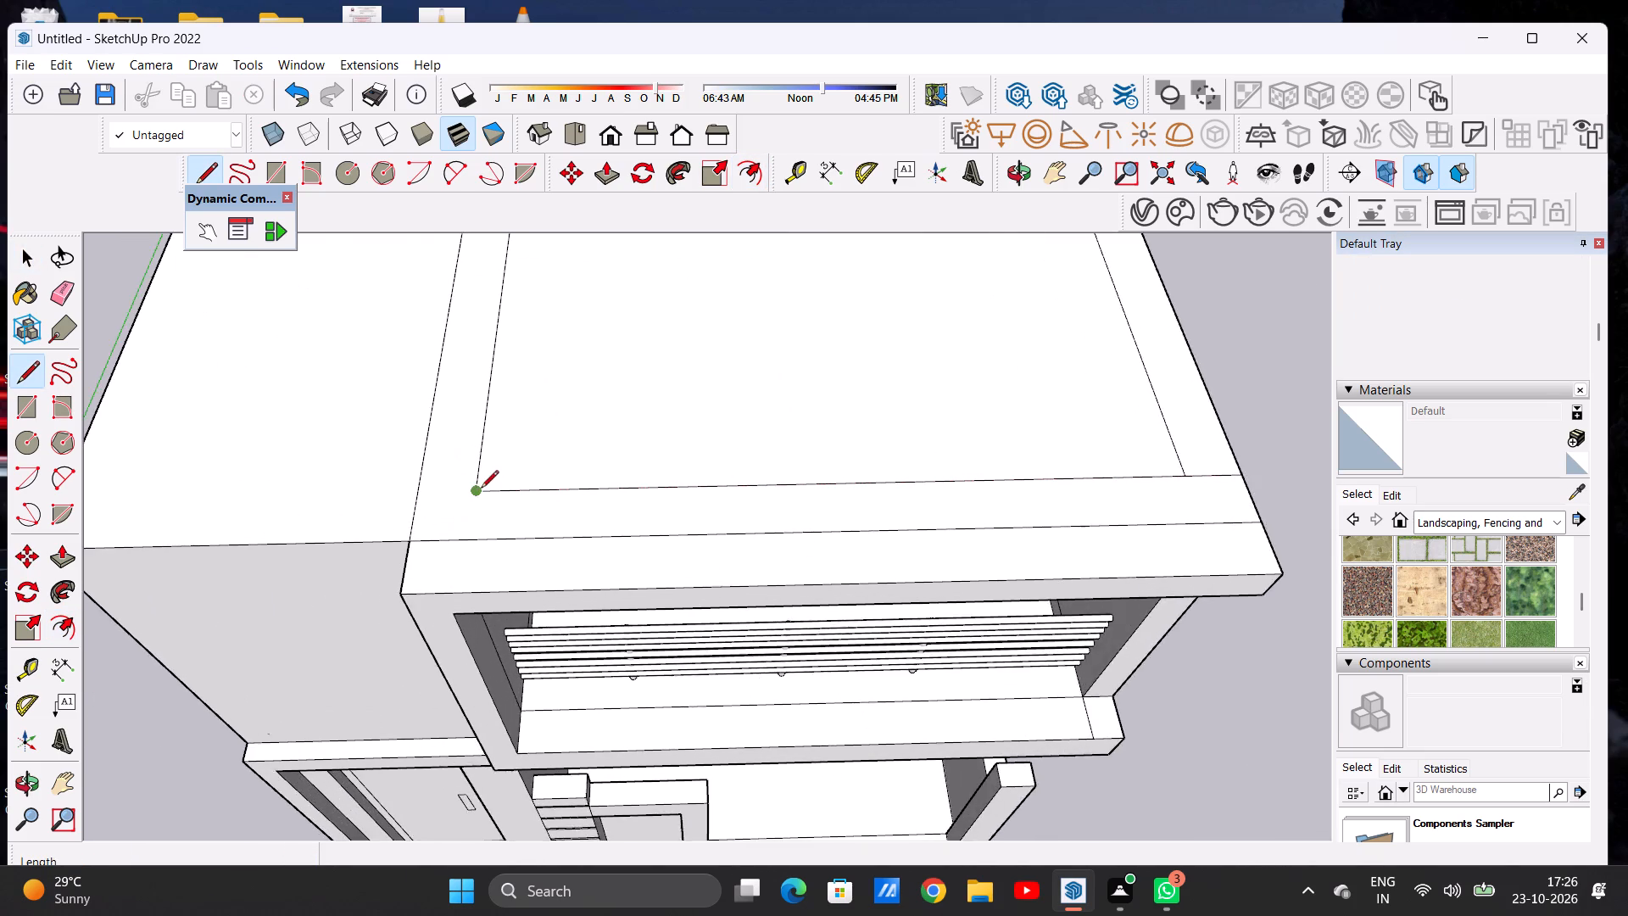
scroll(481, 489, "up", 3)
left_click(473, 488)
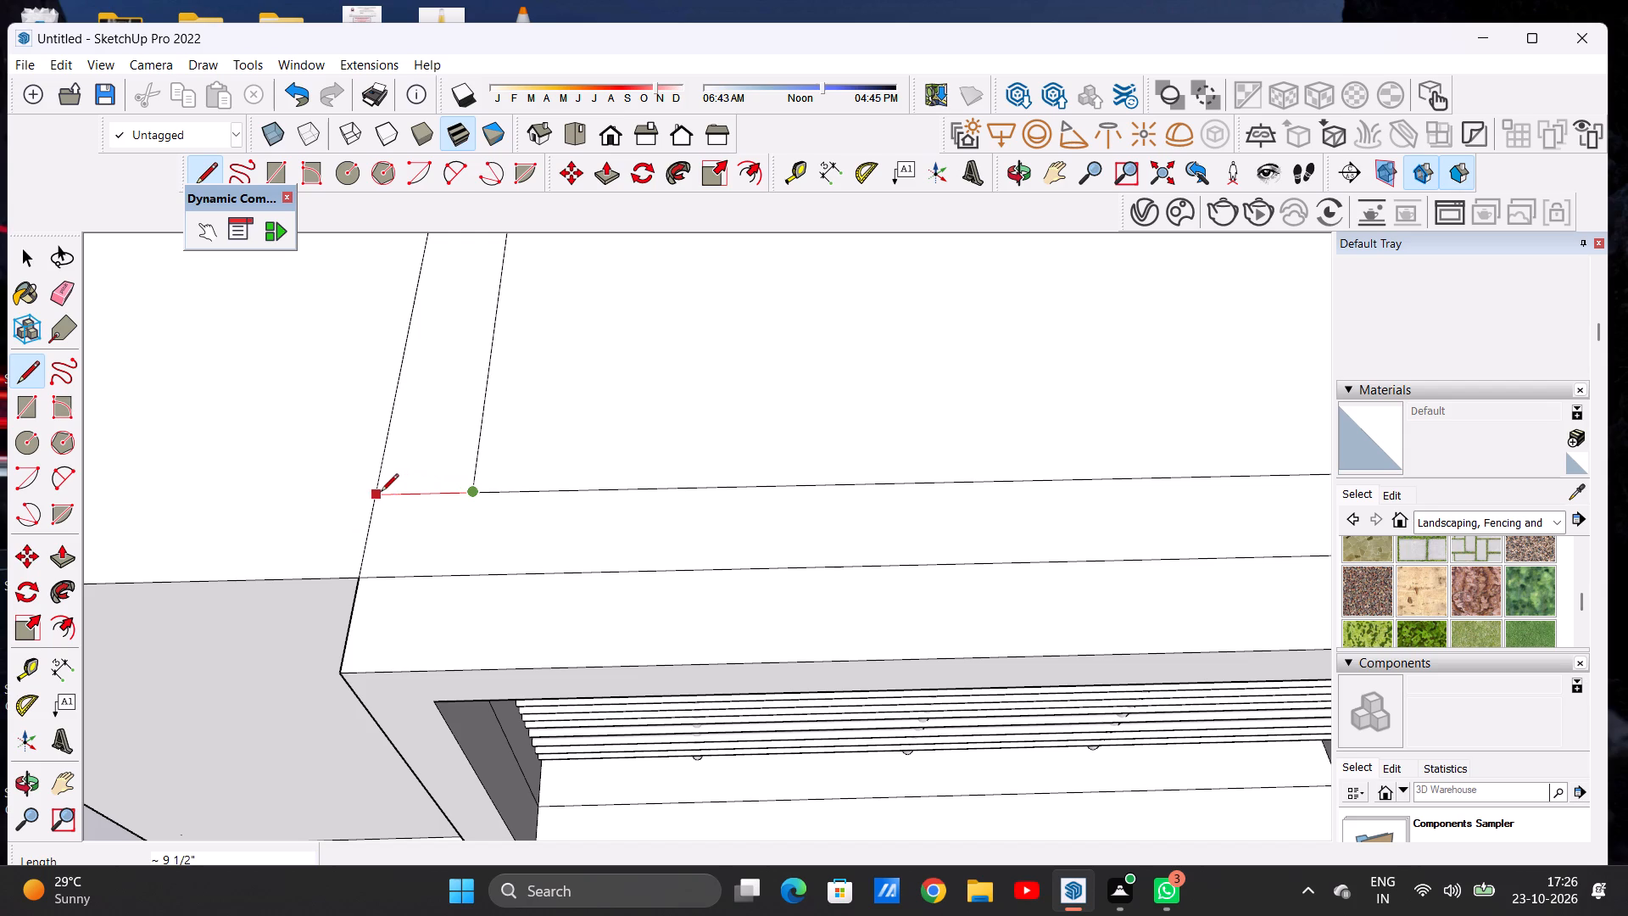
left_click(381, 493)
key("n")
scroll(430, 455, "down", 6)
scroll(559, 438, "down", 3)
key("space")
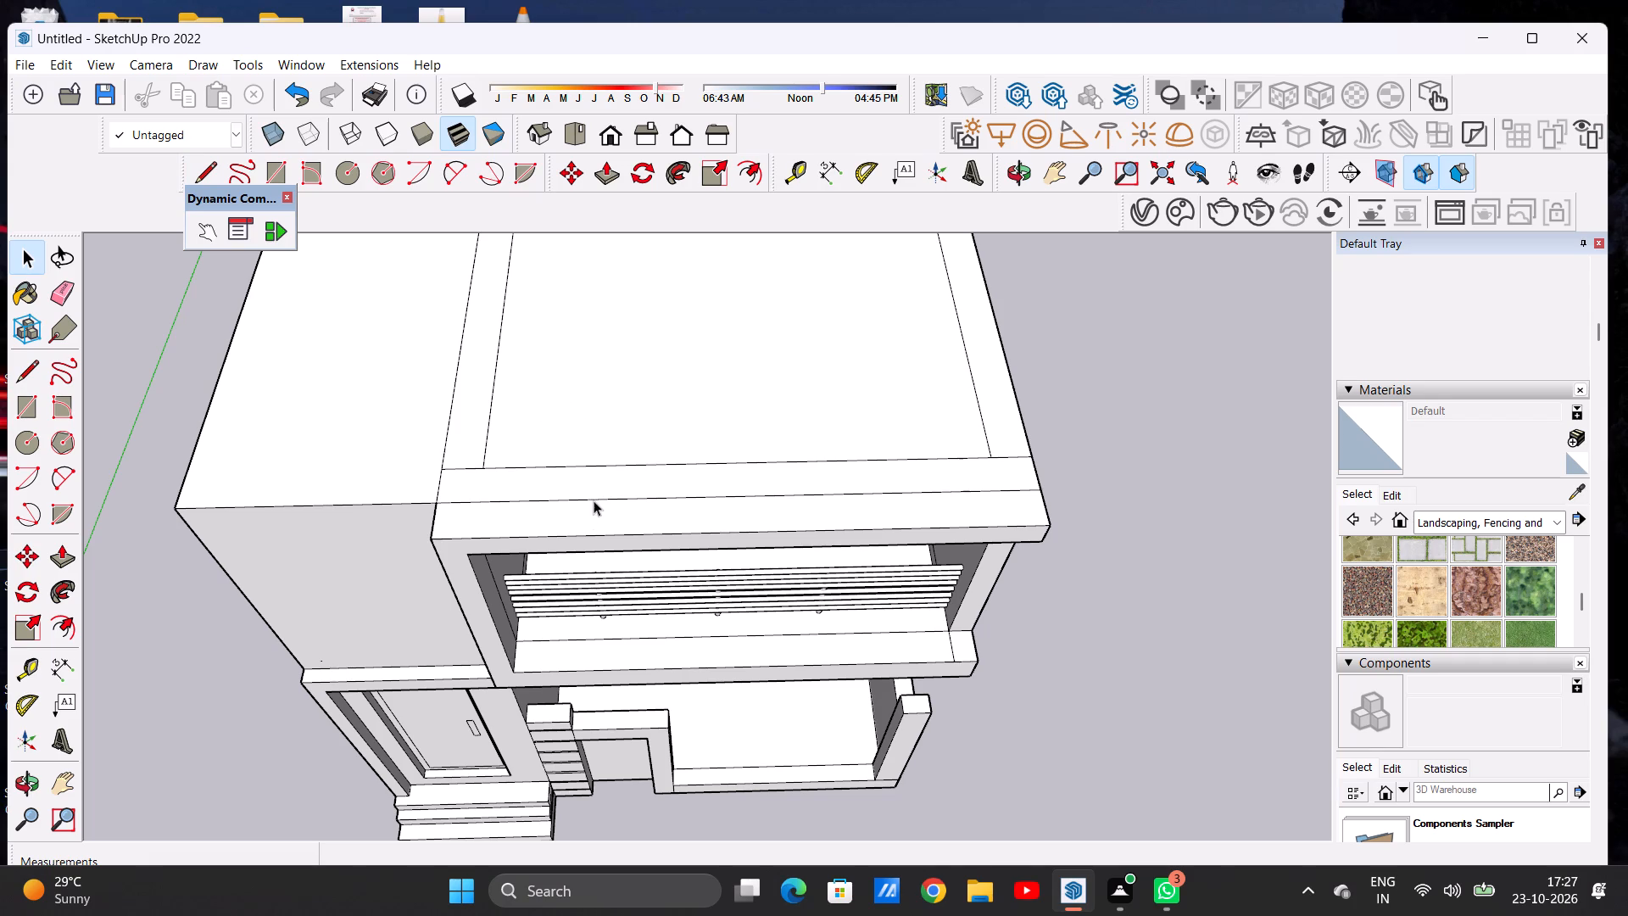
Push/Pull the U-shaped border around the main roof upward about 6' to form the rear and side walls of the top floor.
scroll(597, 451, "down", 11)
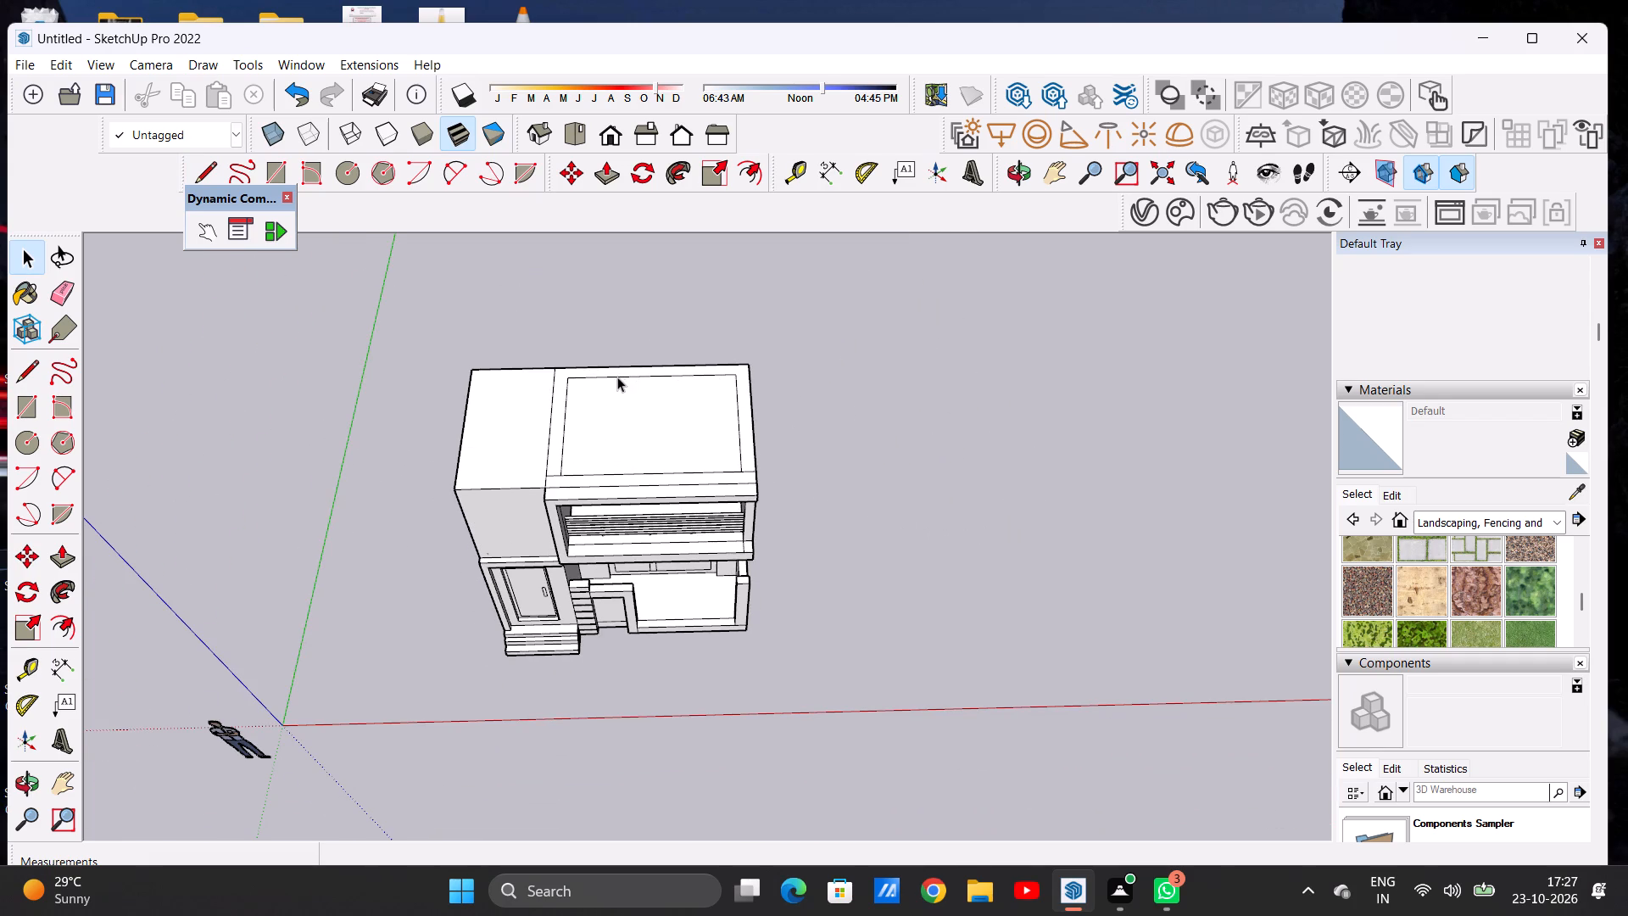
middle_click_drag(699, 422, 675, 354)
scroll(751, 389, "up", 6)
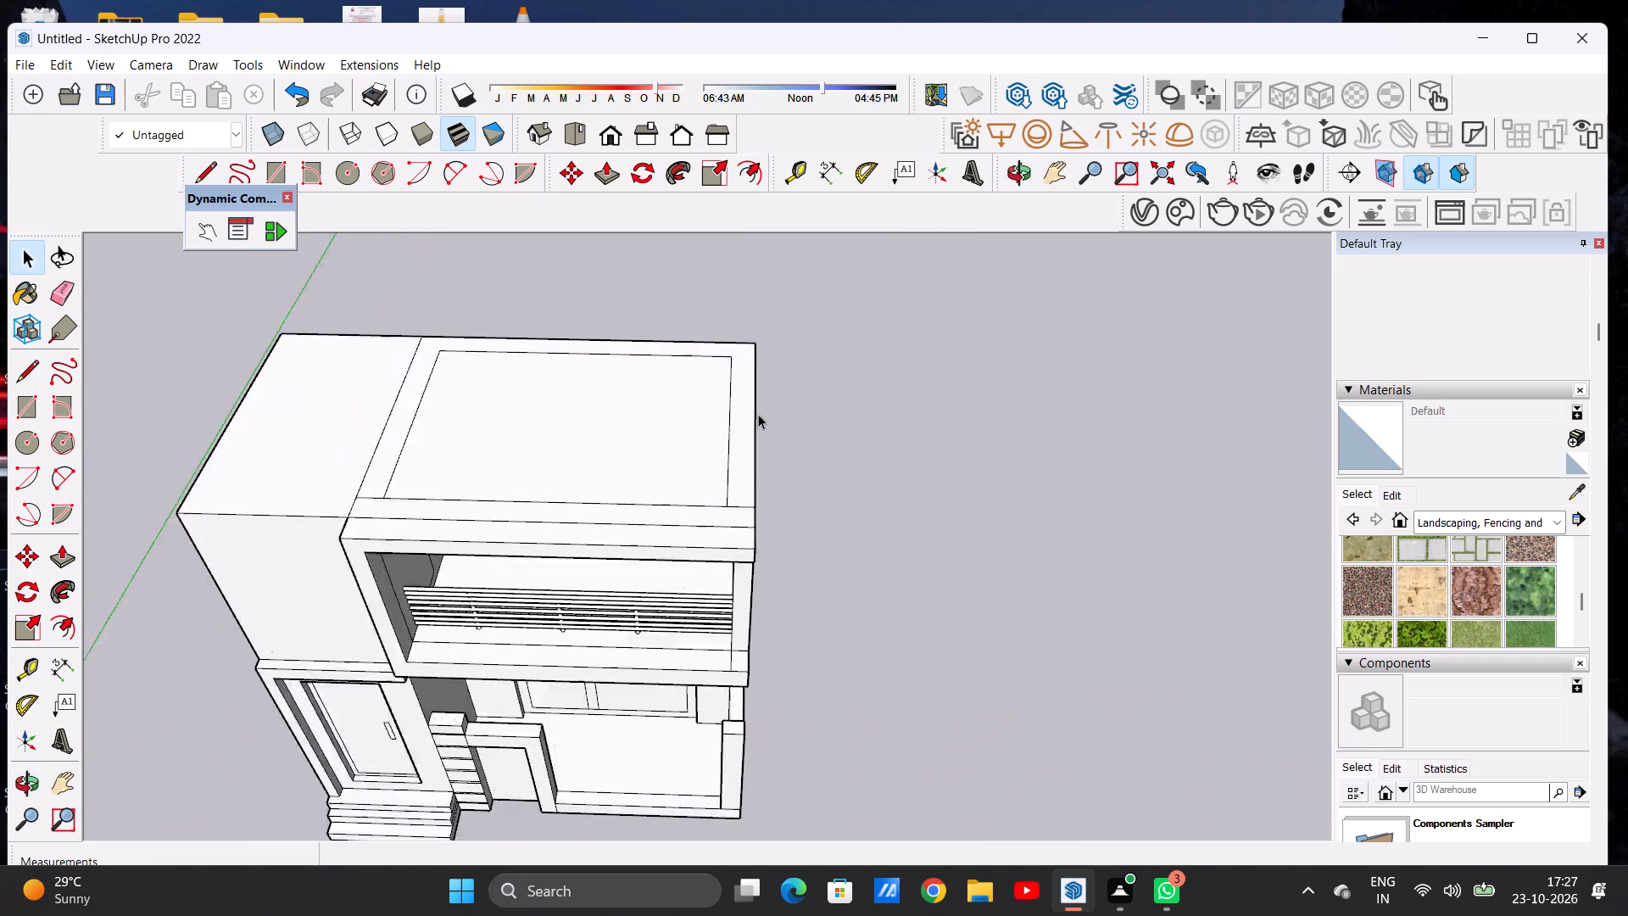
scroll(758, 414, "up", 2)
key("p")
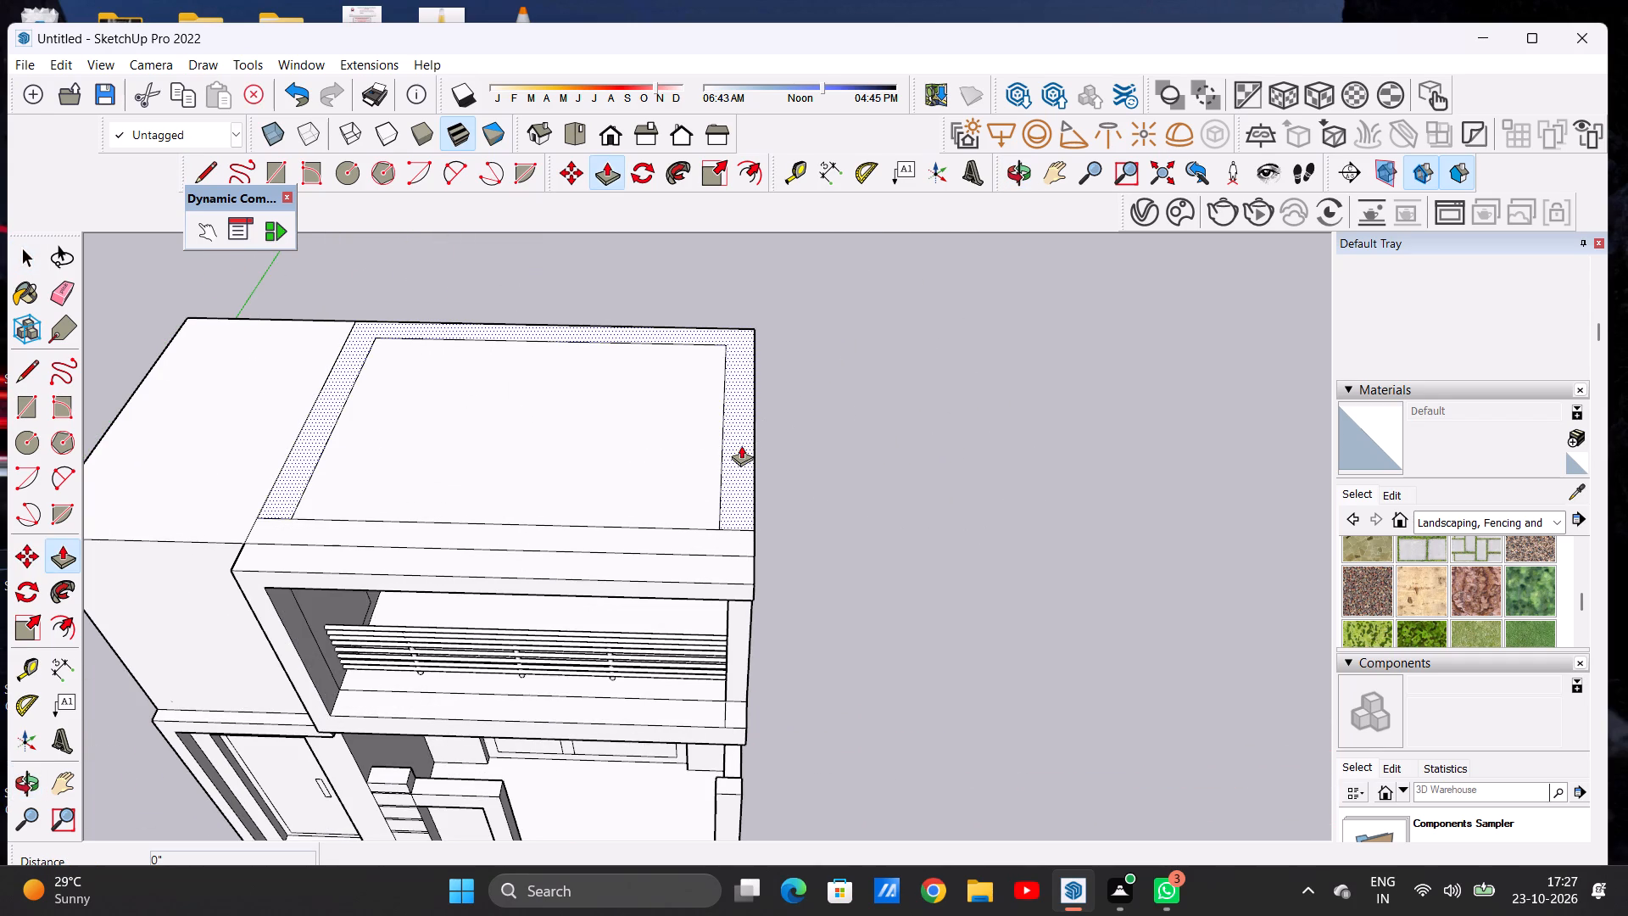
left_click(736, 455)
scroll(753, 407, "down", 8)
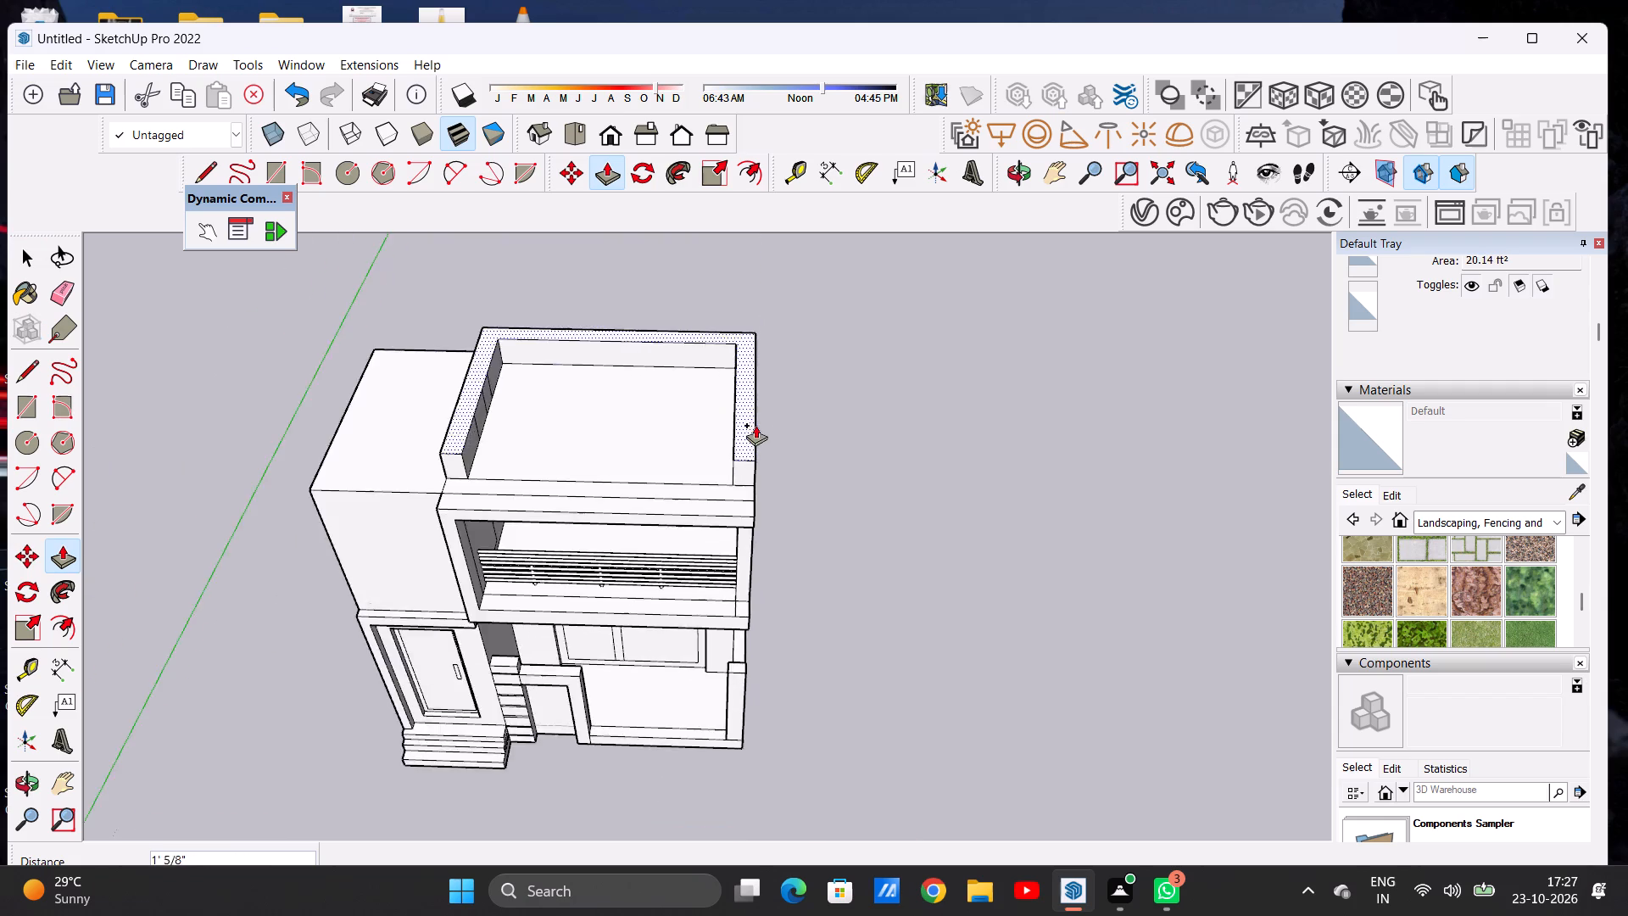
scroll(755, 425, "down", 3)
middle_click_drag(764, 369, 782, 231)
scroll(769, 321, "up", 6)
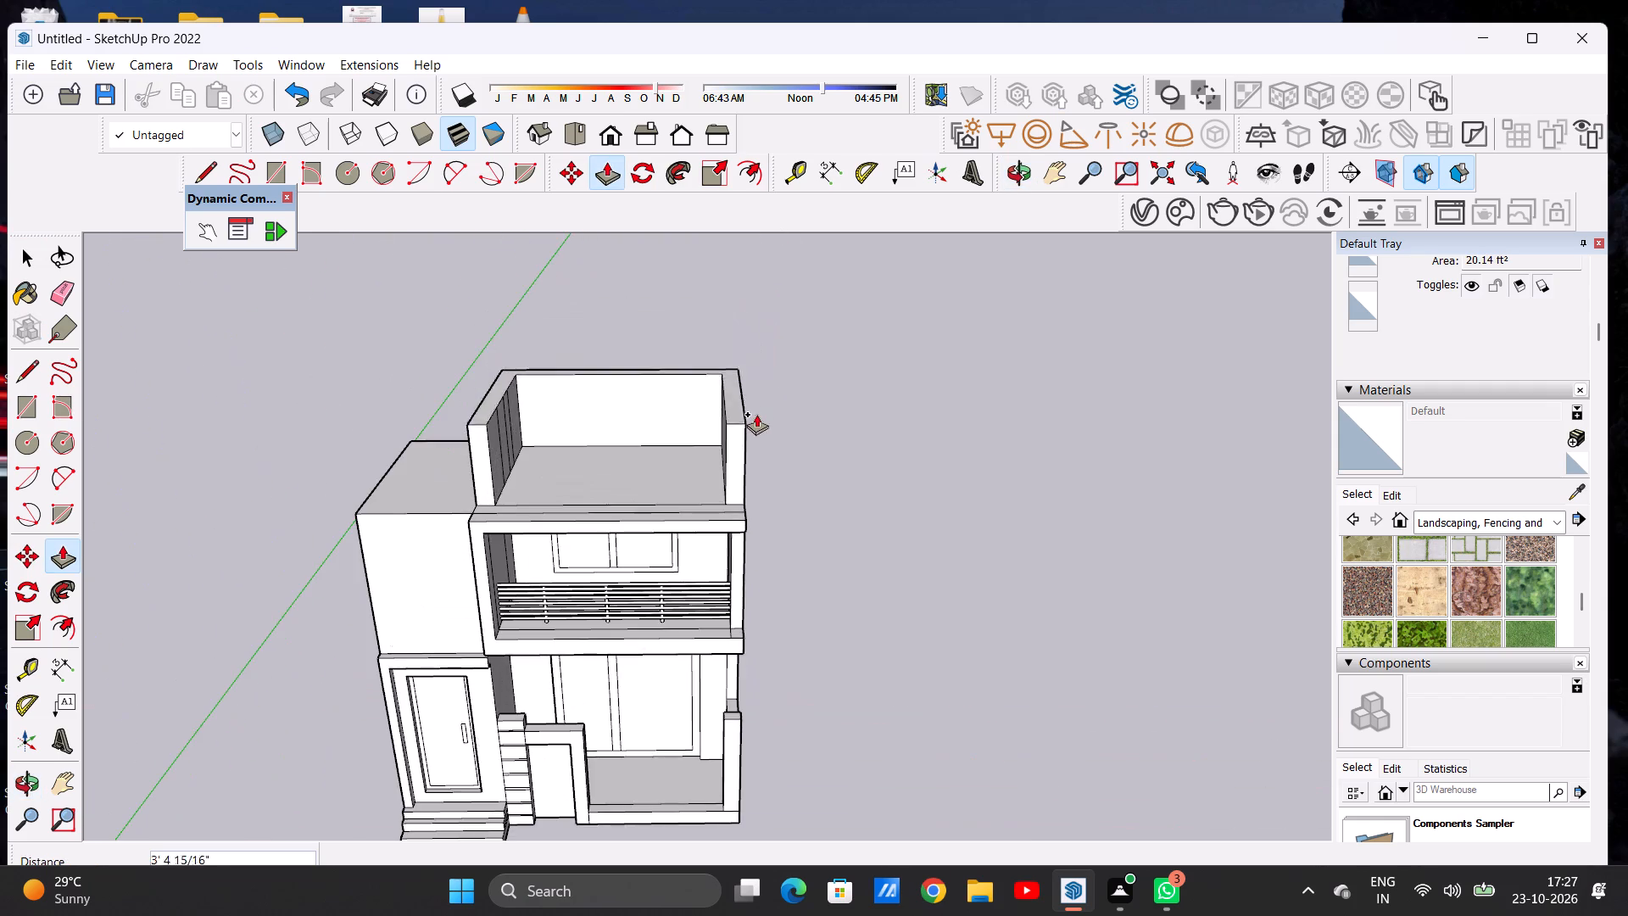
middle_click_drag(748, 396, 751, 312)
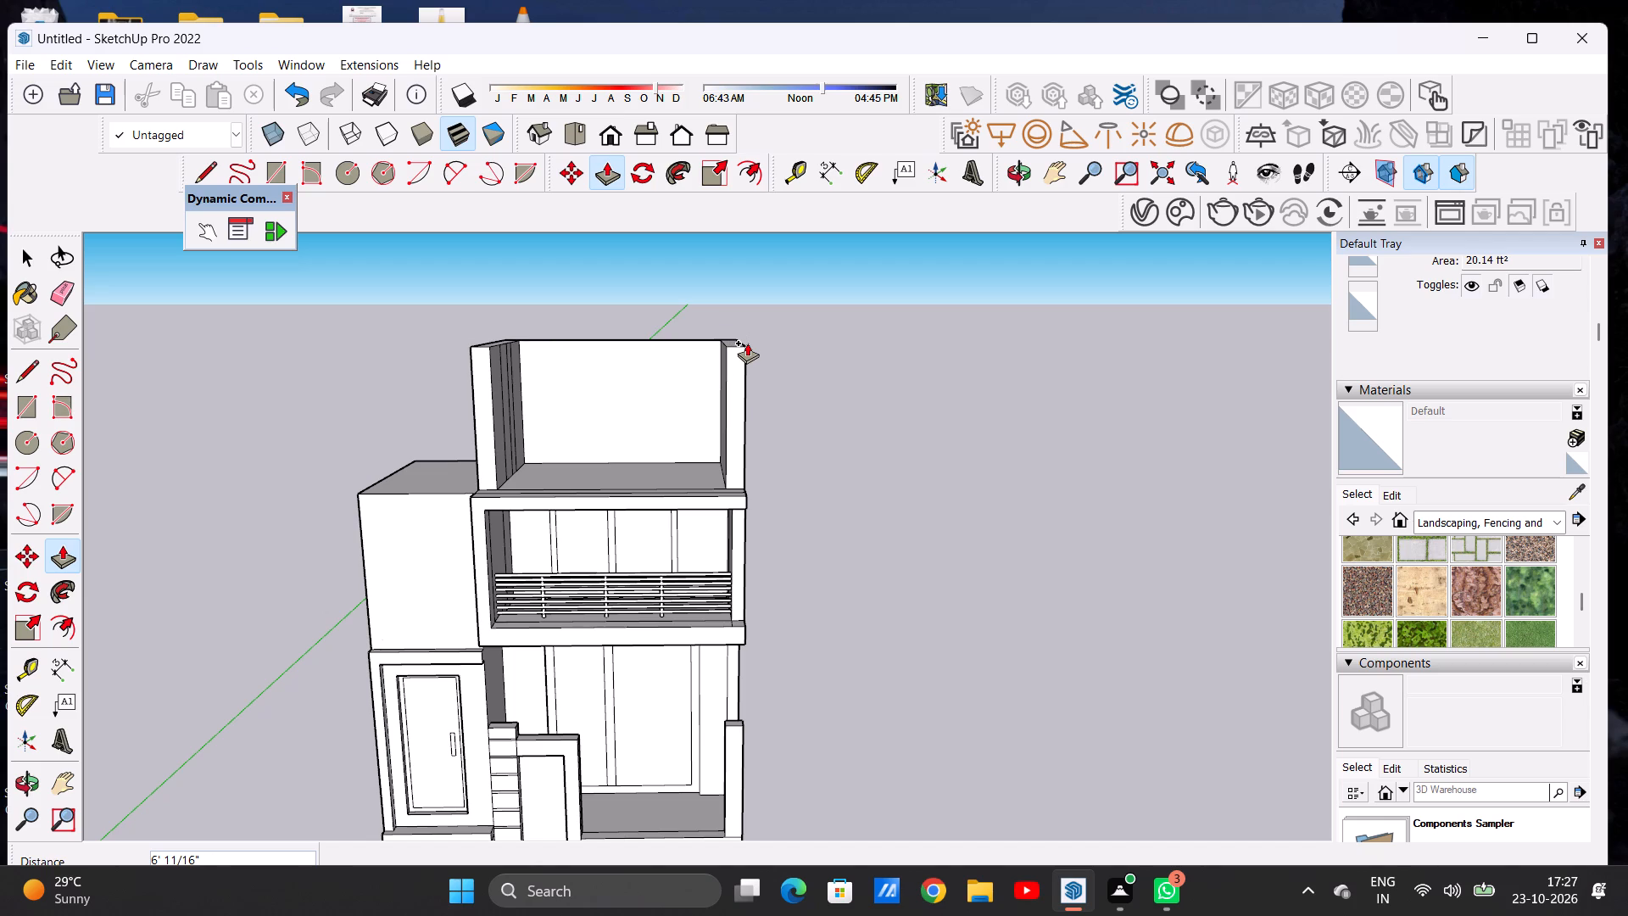
left_click(747, 340)
key("space")
Push the inner face of the top floor's outer side wall back about 2 13/16", aligning it with the balcony side wall below.
scroll(708, 384, "down", 4)
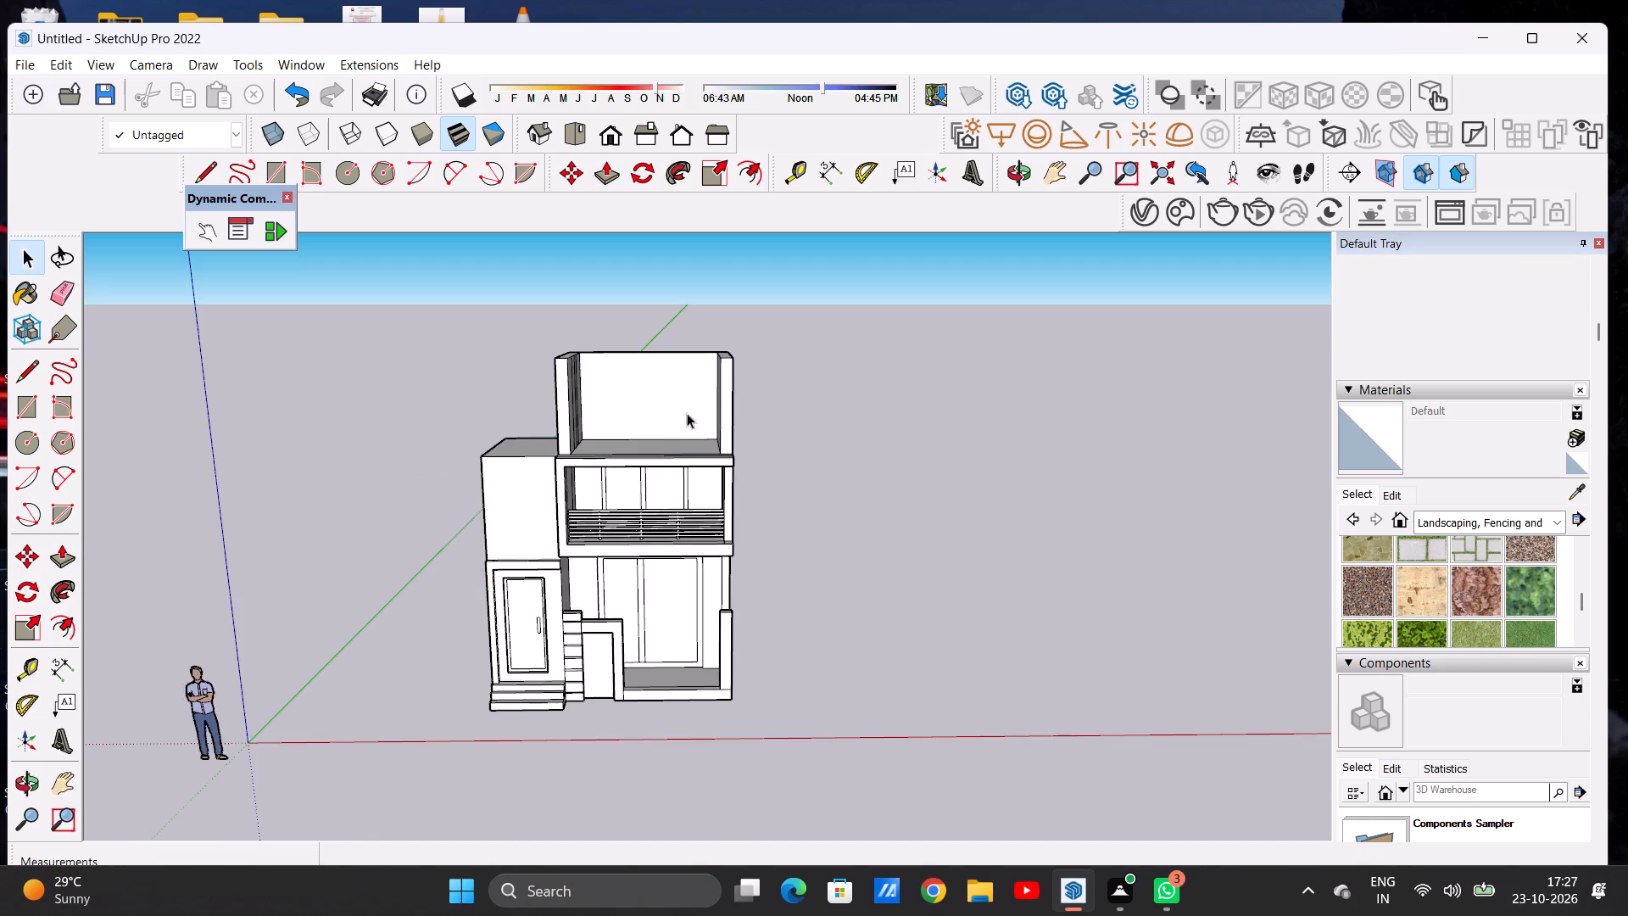
middle_click_drag(667, 433, 878, 439)
scroll(738, 420, "up", 14)
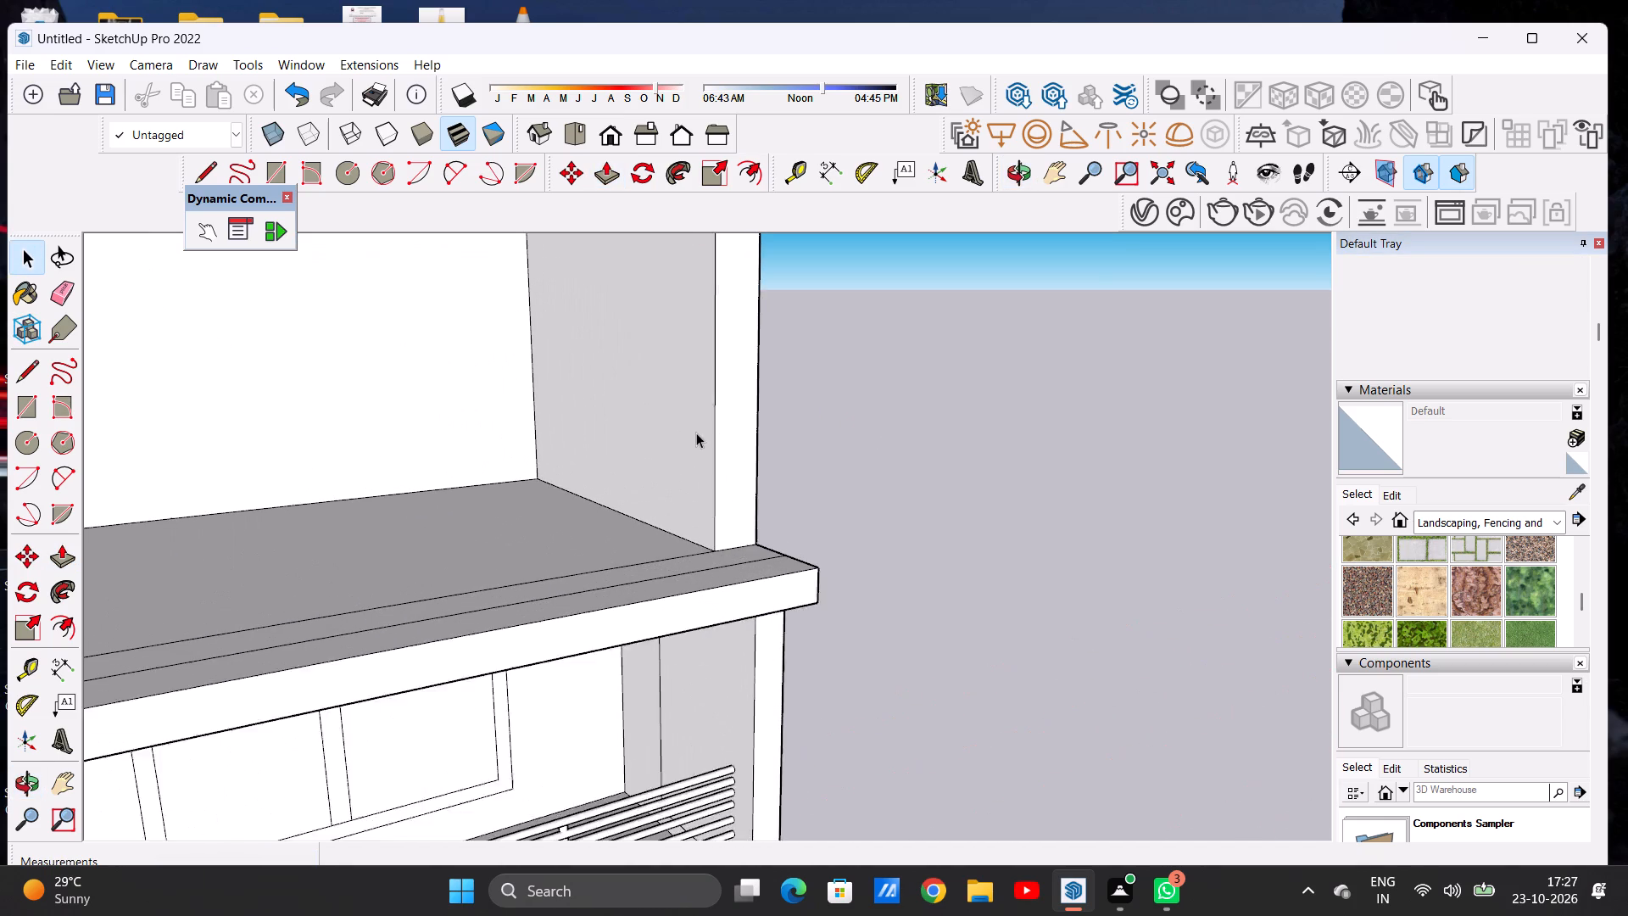
scroll(696, 433, "up", 2)
key("p")
left_click(708, 452)
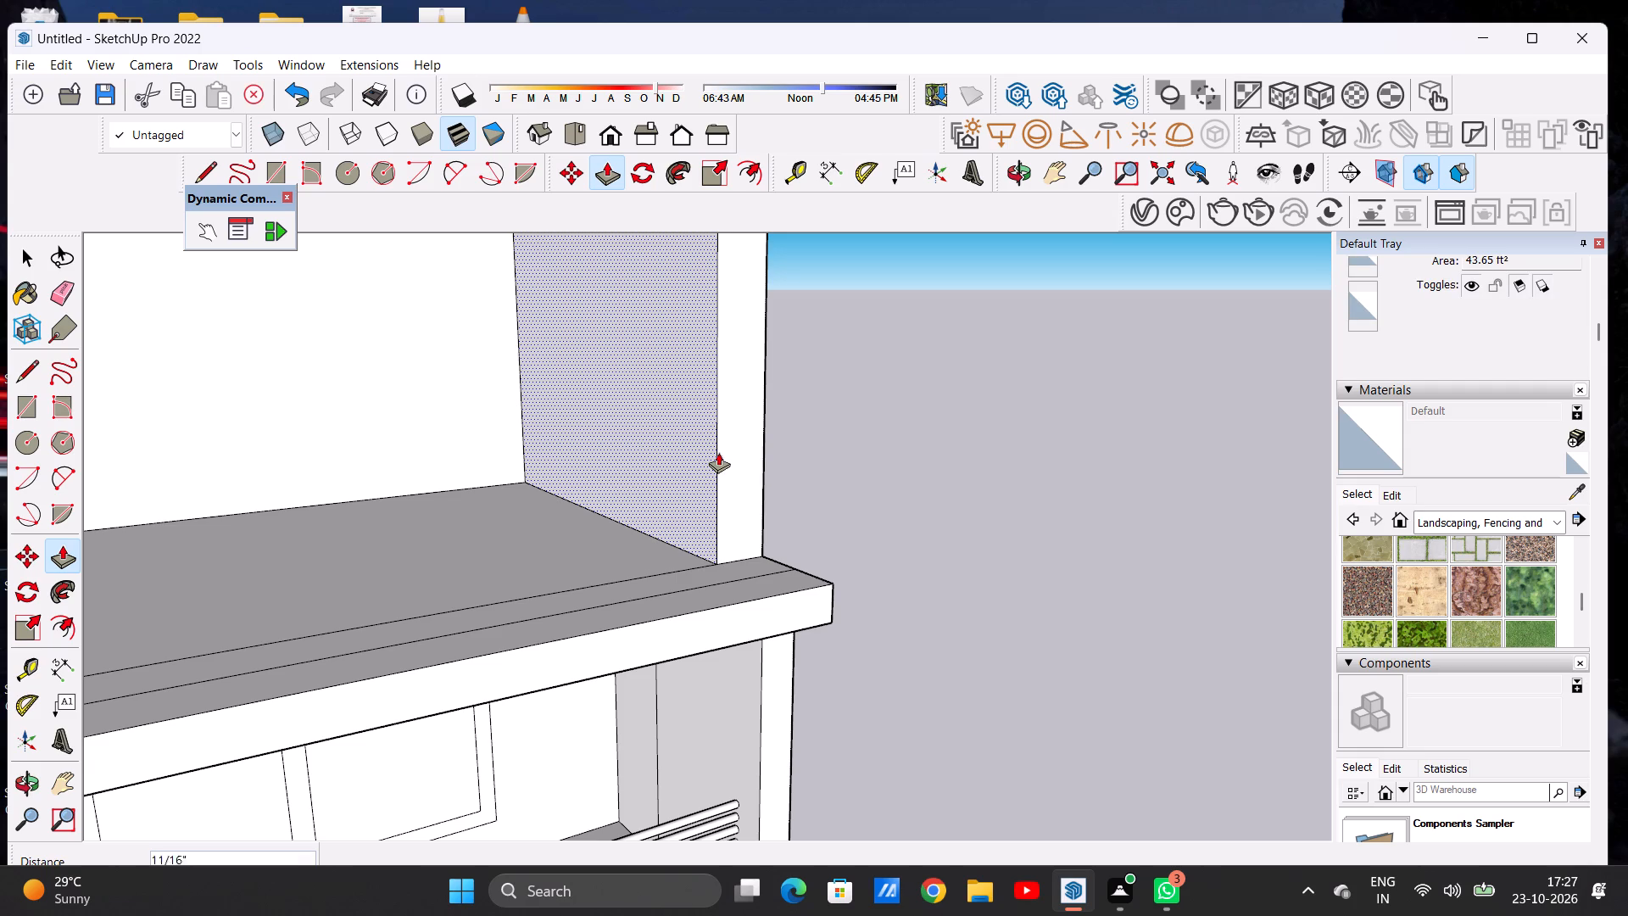
left_click(767, 665)
key("space")
Push the front strip of the inner face on the top-floor wall beside the entrance block back about 2 13/16", matching the balcony opening.
scroll(756, 567, "down", 10)
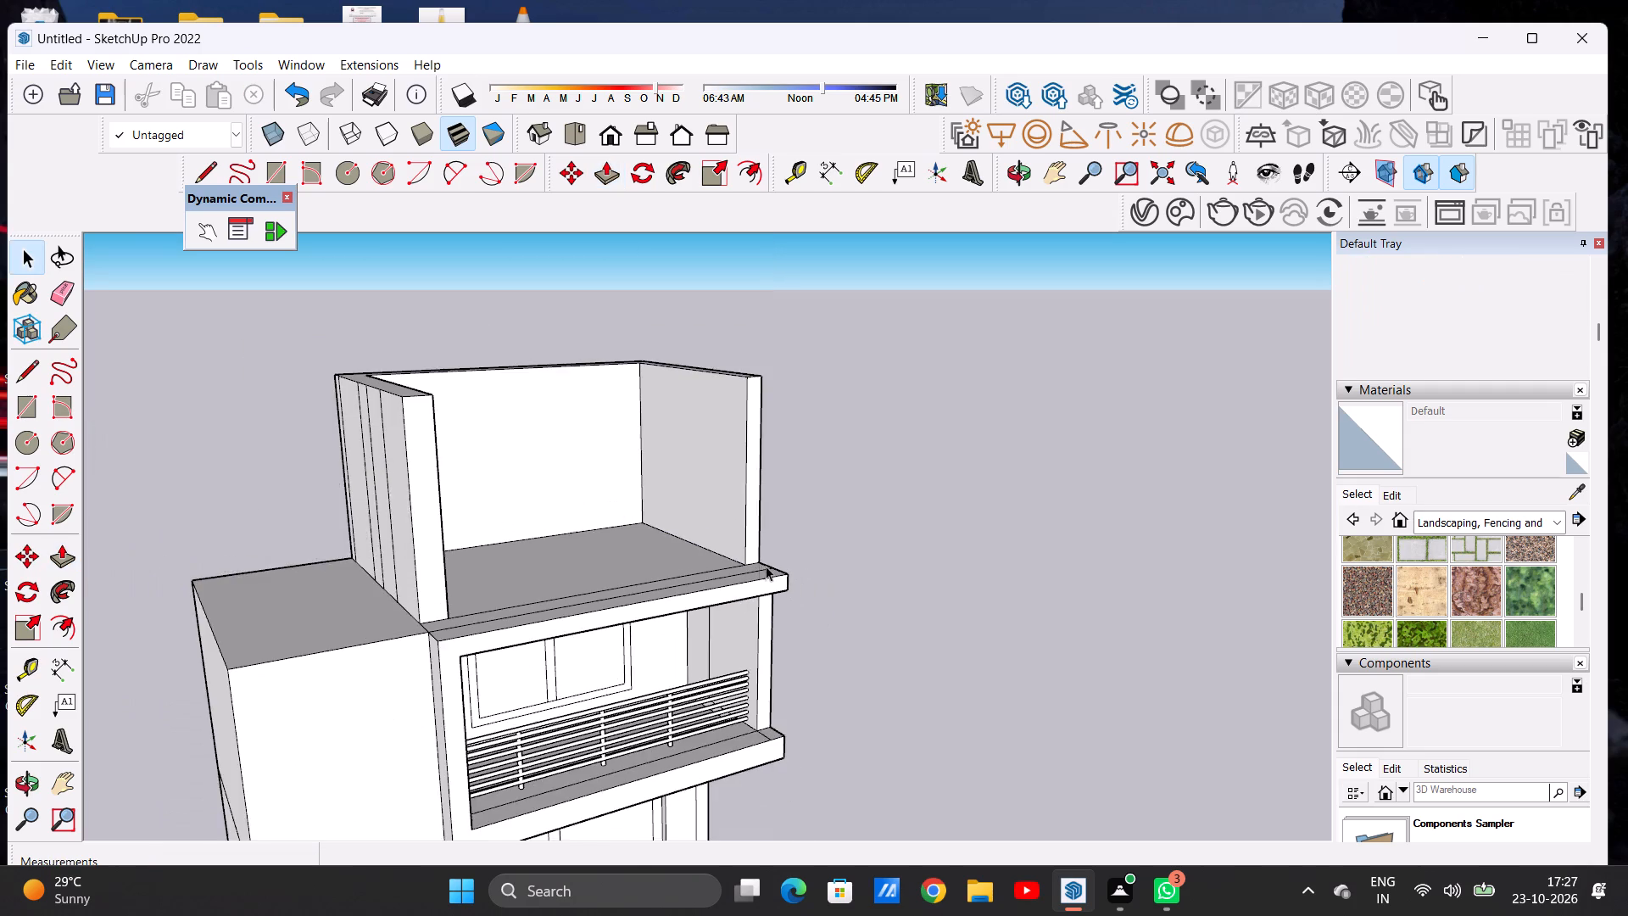
middle_click_drag(756, 566, 352, 592)
scroll(460, 533, "up", 2)
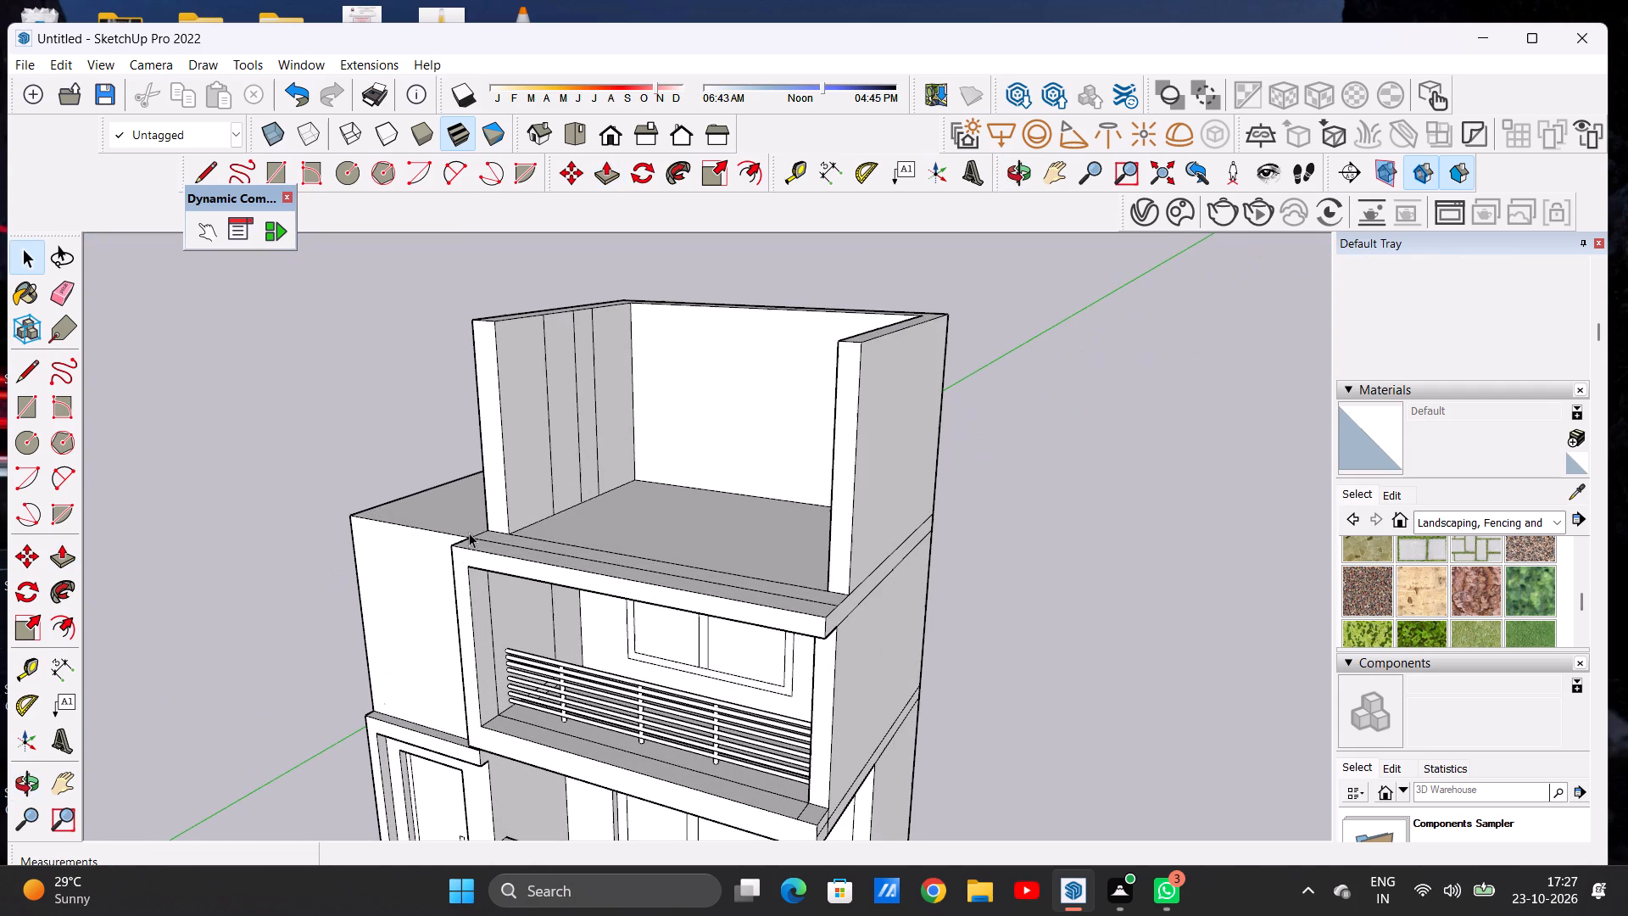
key("p")
scroll(522, 492, "up", 5)
left_click(516, 492)
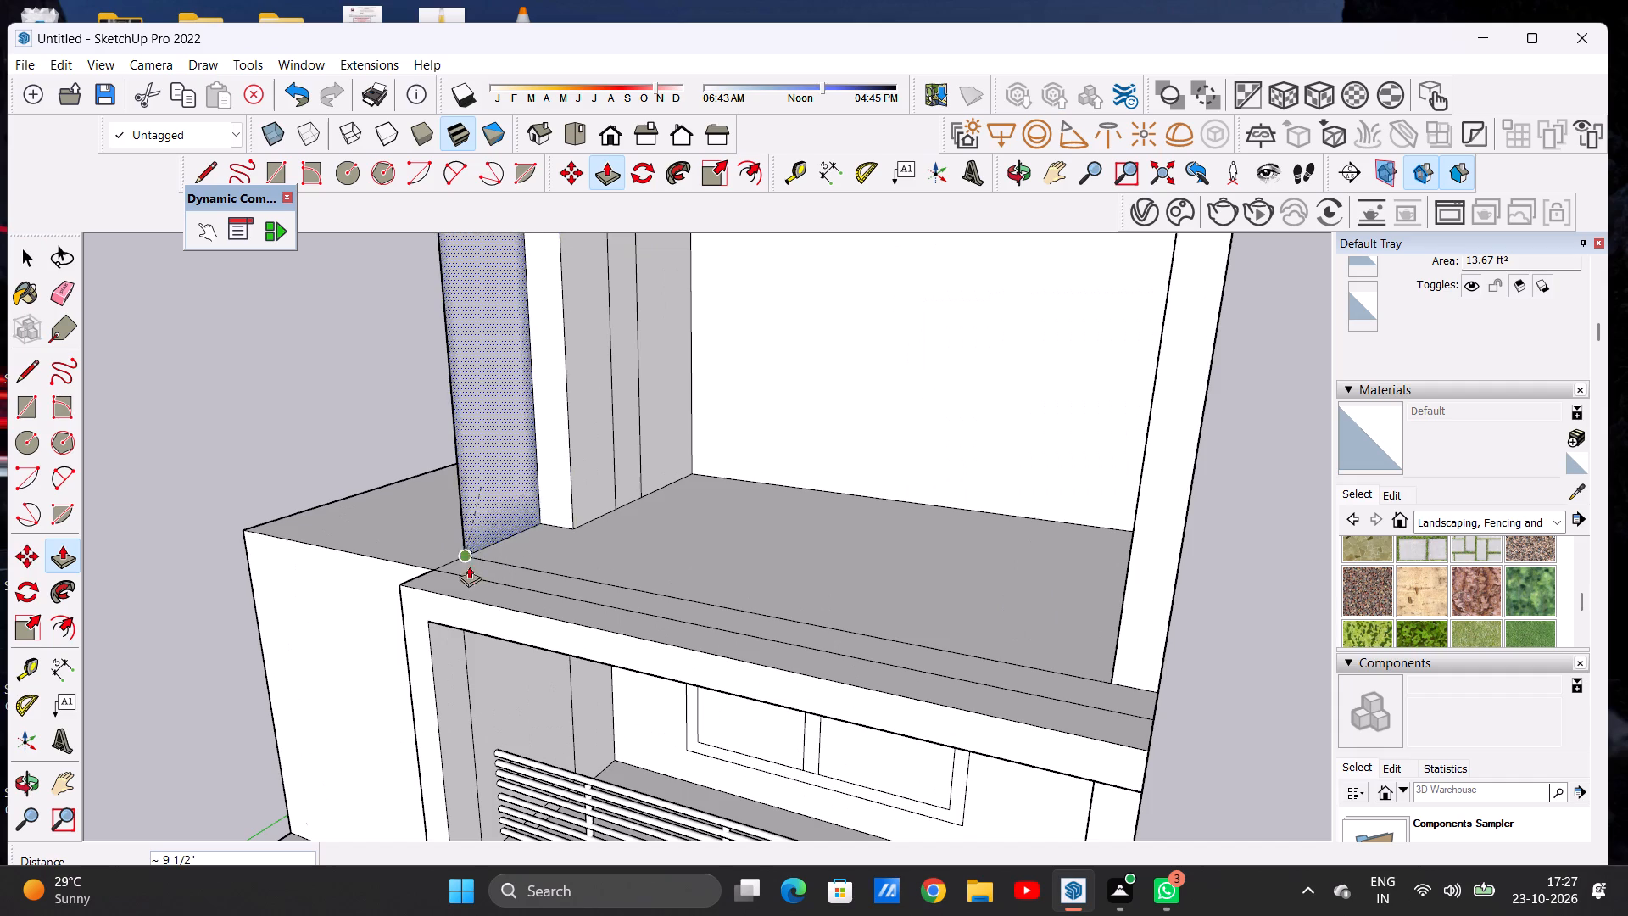
left_click(432, 623)
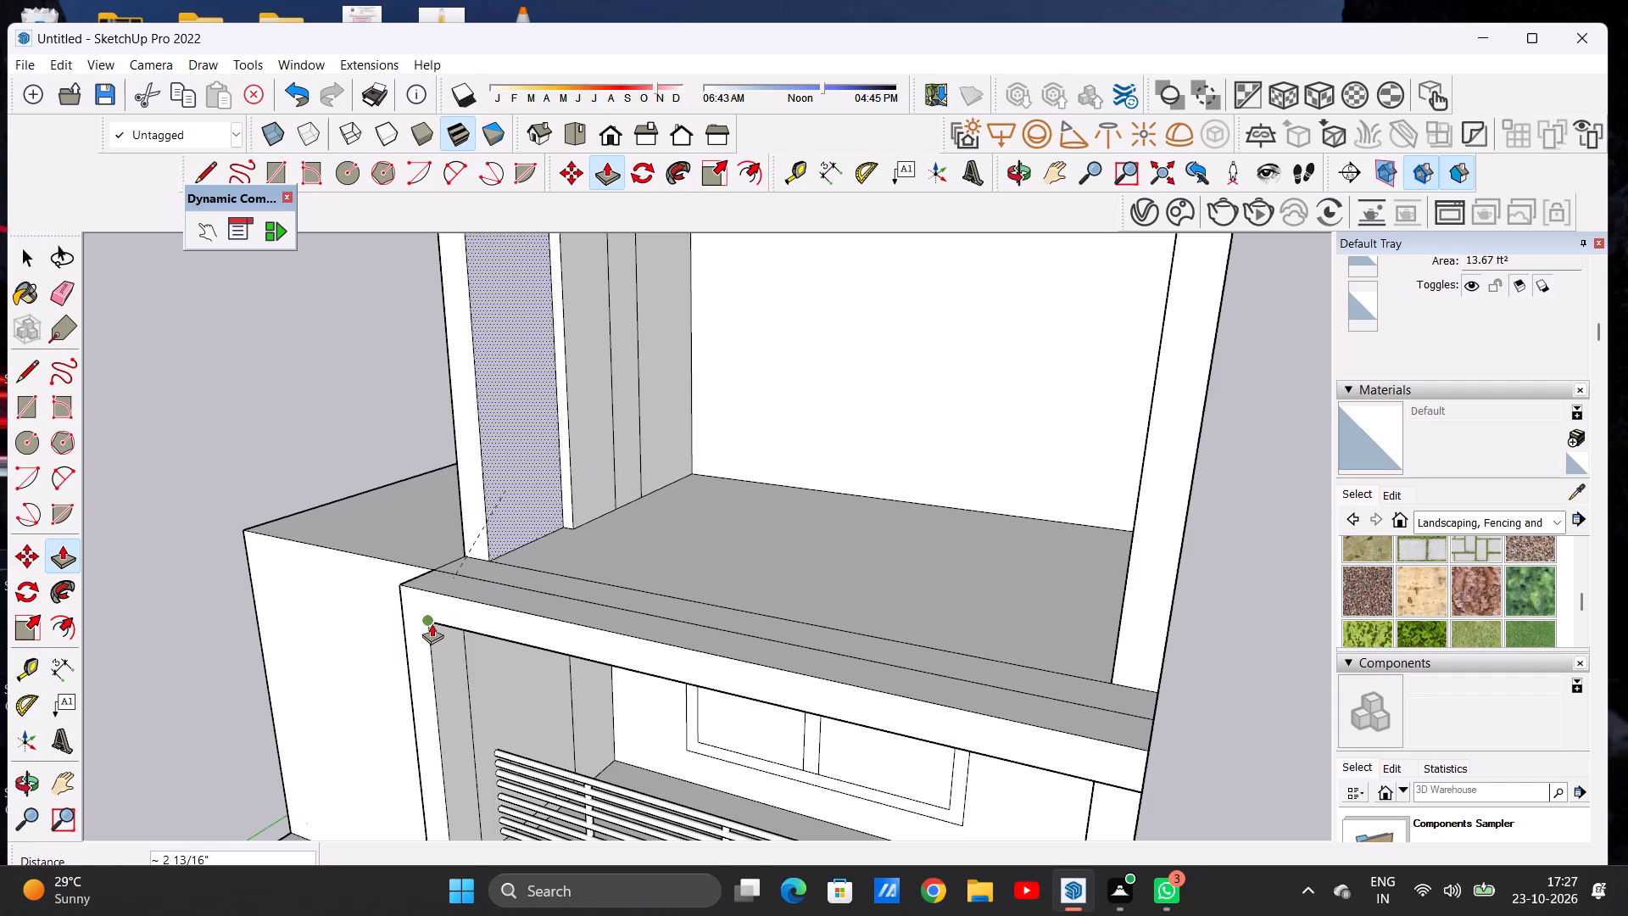
Erase the two leftover vertical lines on the rear part of the inner face of the top-floor wall beside the entrance block.
key("space")
scroll(570, 651, "down", 6)
middle_click_drag(628, 563, 726, 616)
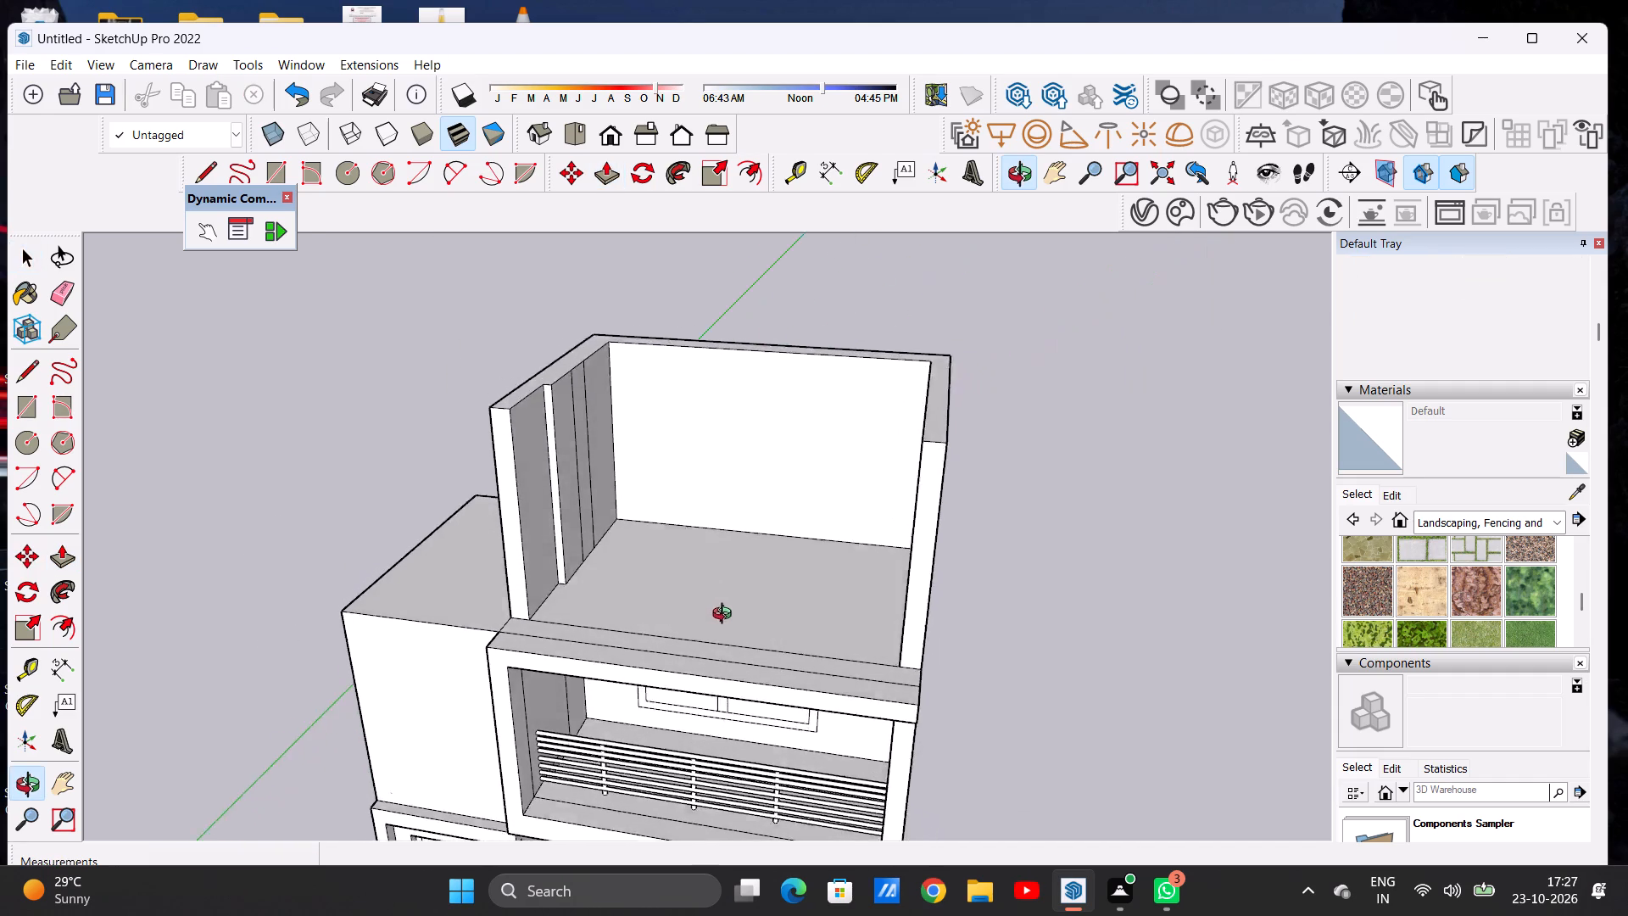
middle_click_drag(726, 616, 652, 654)
scroll(558, 406, "up", 4)
middle_click_drag(634, 409, 580, 470)
scroll(592, 411, "up", 3)
key("e")
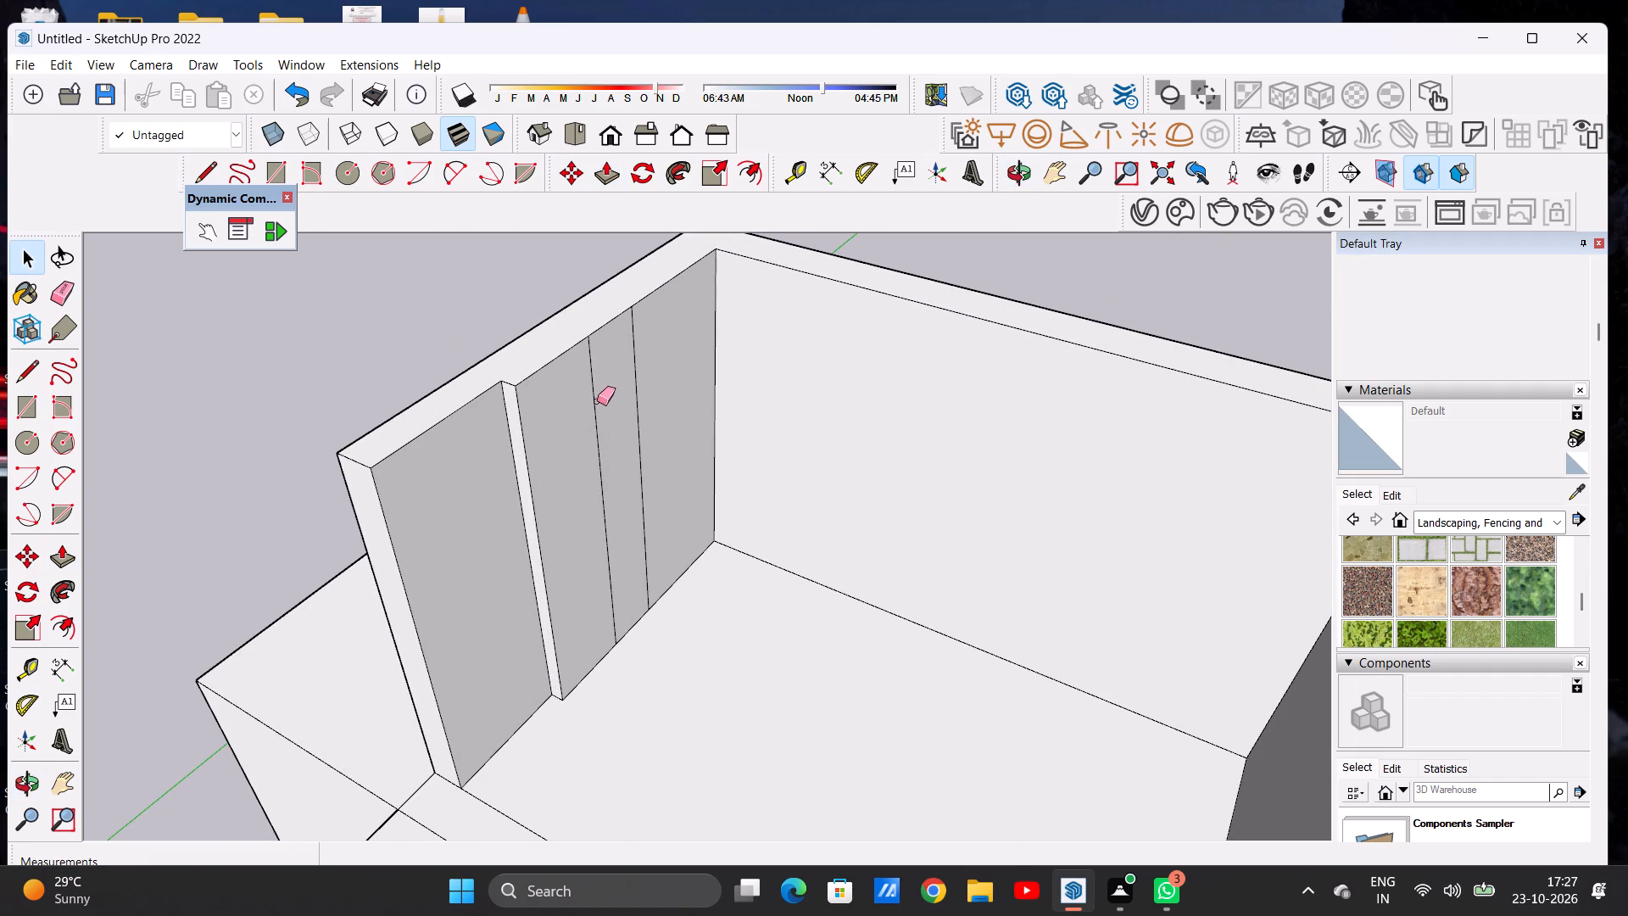
left_click_drag(597, 401, 592, 427)
left_click_drag(616, 405, 641, 411)
Push the rear part of that wall's inner face back about 2 13/16", flush with the front strip.
key("p")
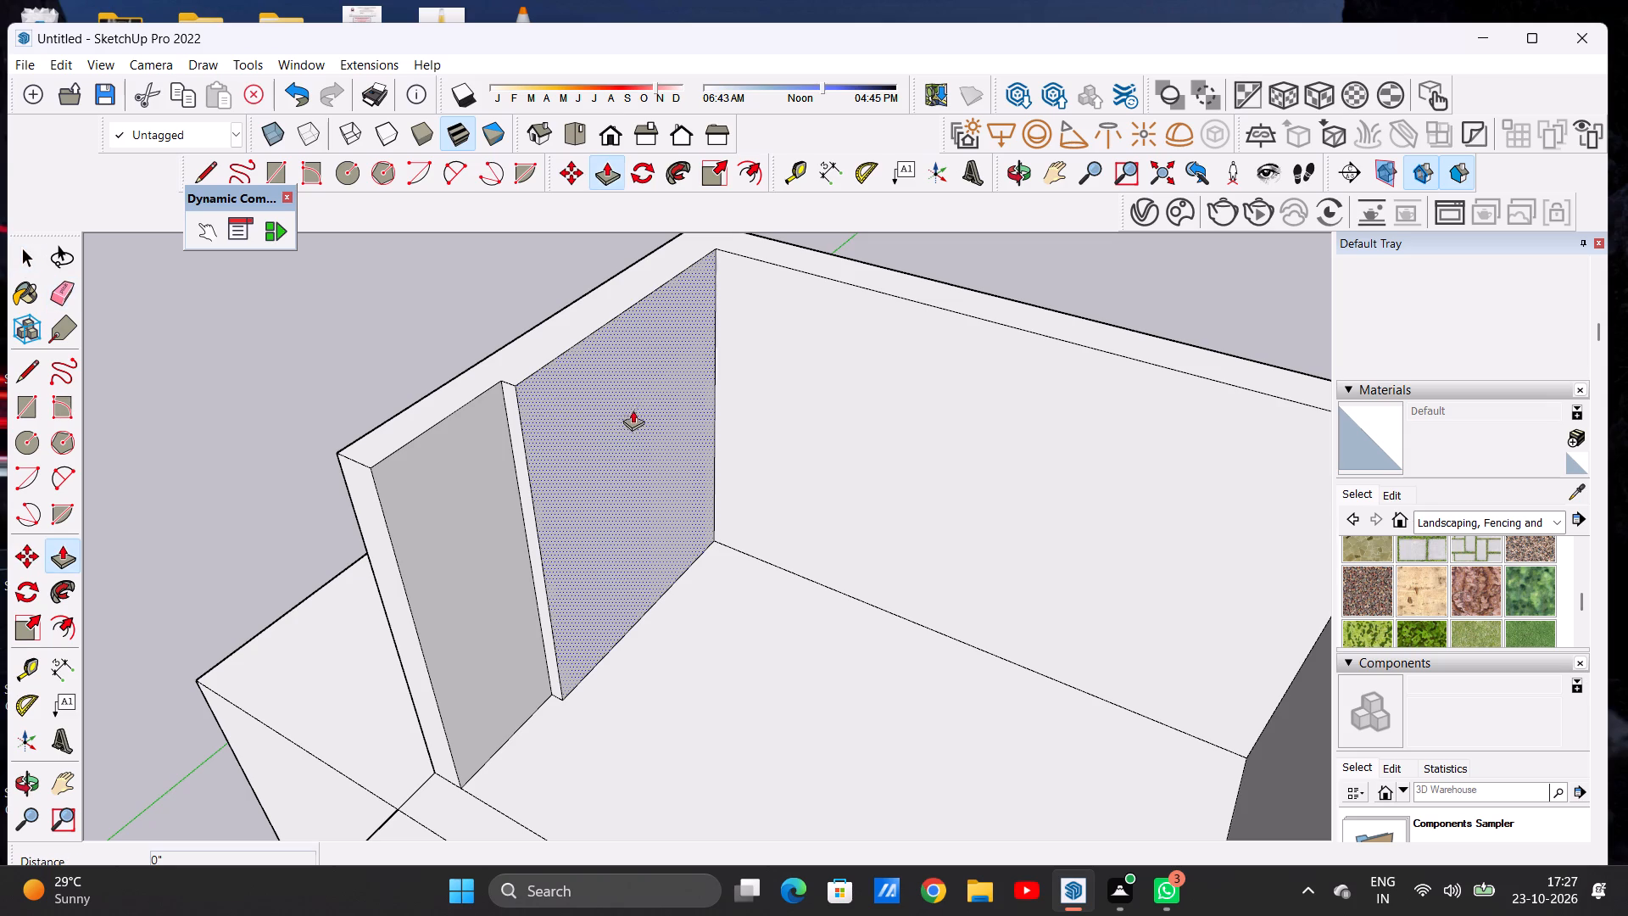
left_click(554, 395)
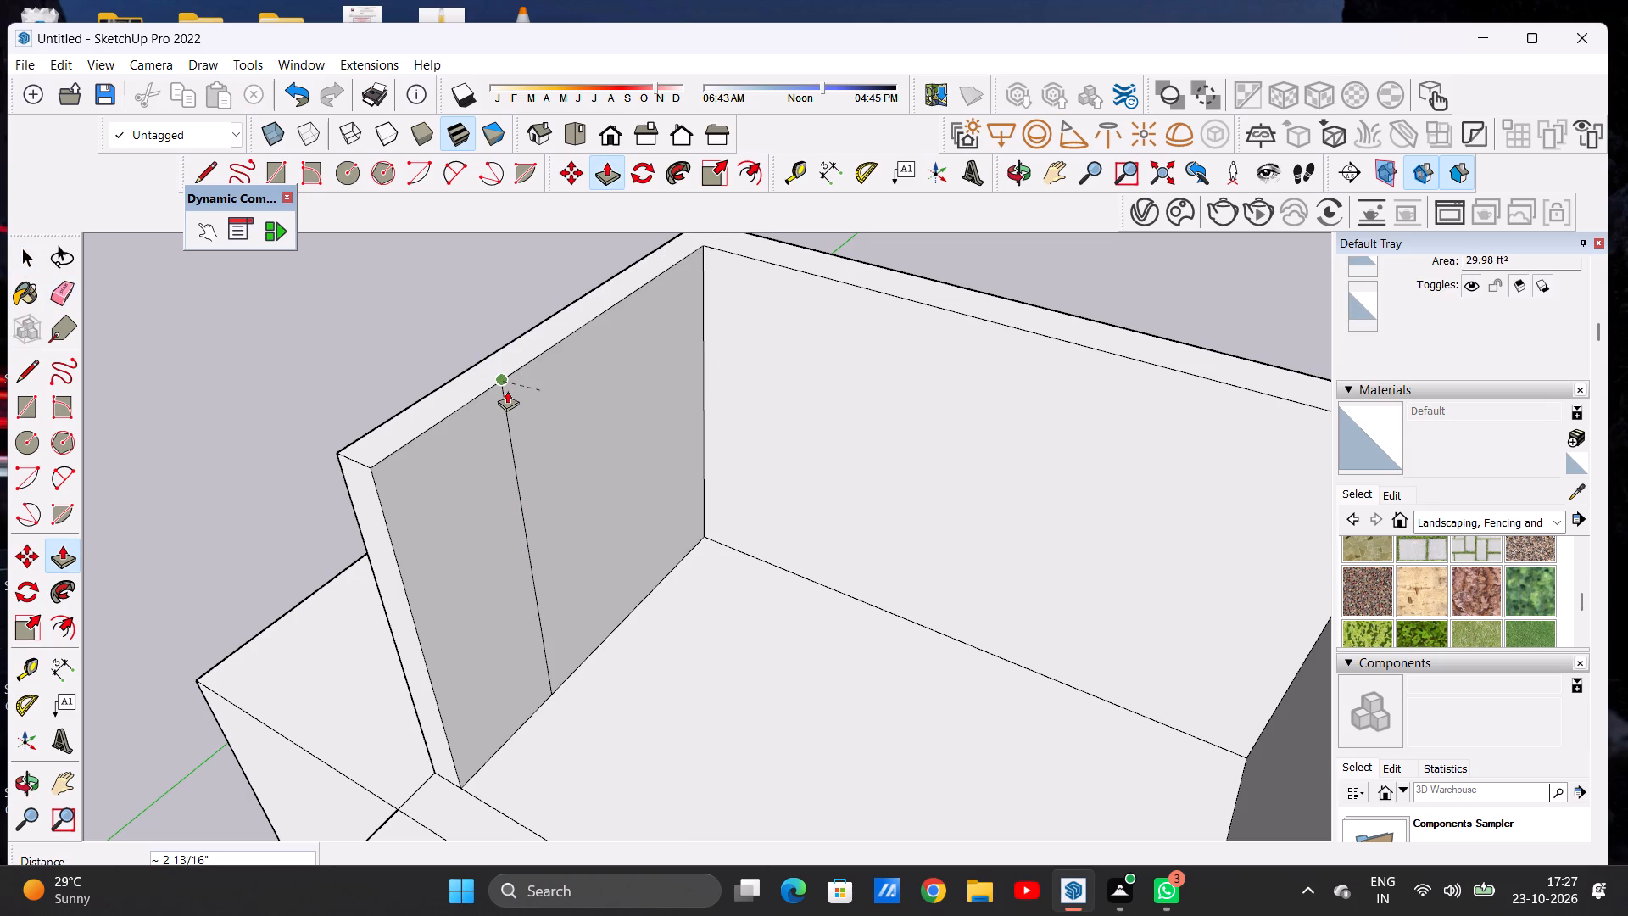
left_click(507, 390)
key("space")
Erase the three vertical lines across the middle of the same wall's outer face, above the entrance block roof.
scroll(528, 524, "down", 8)
middle_click_drag(503, 550, 689, 533)
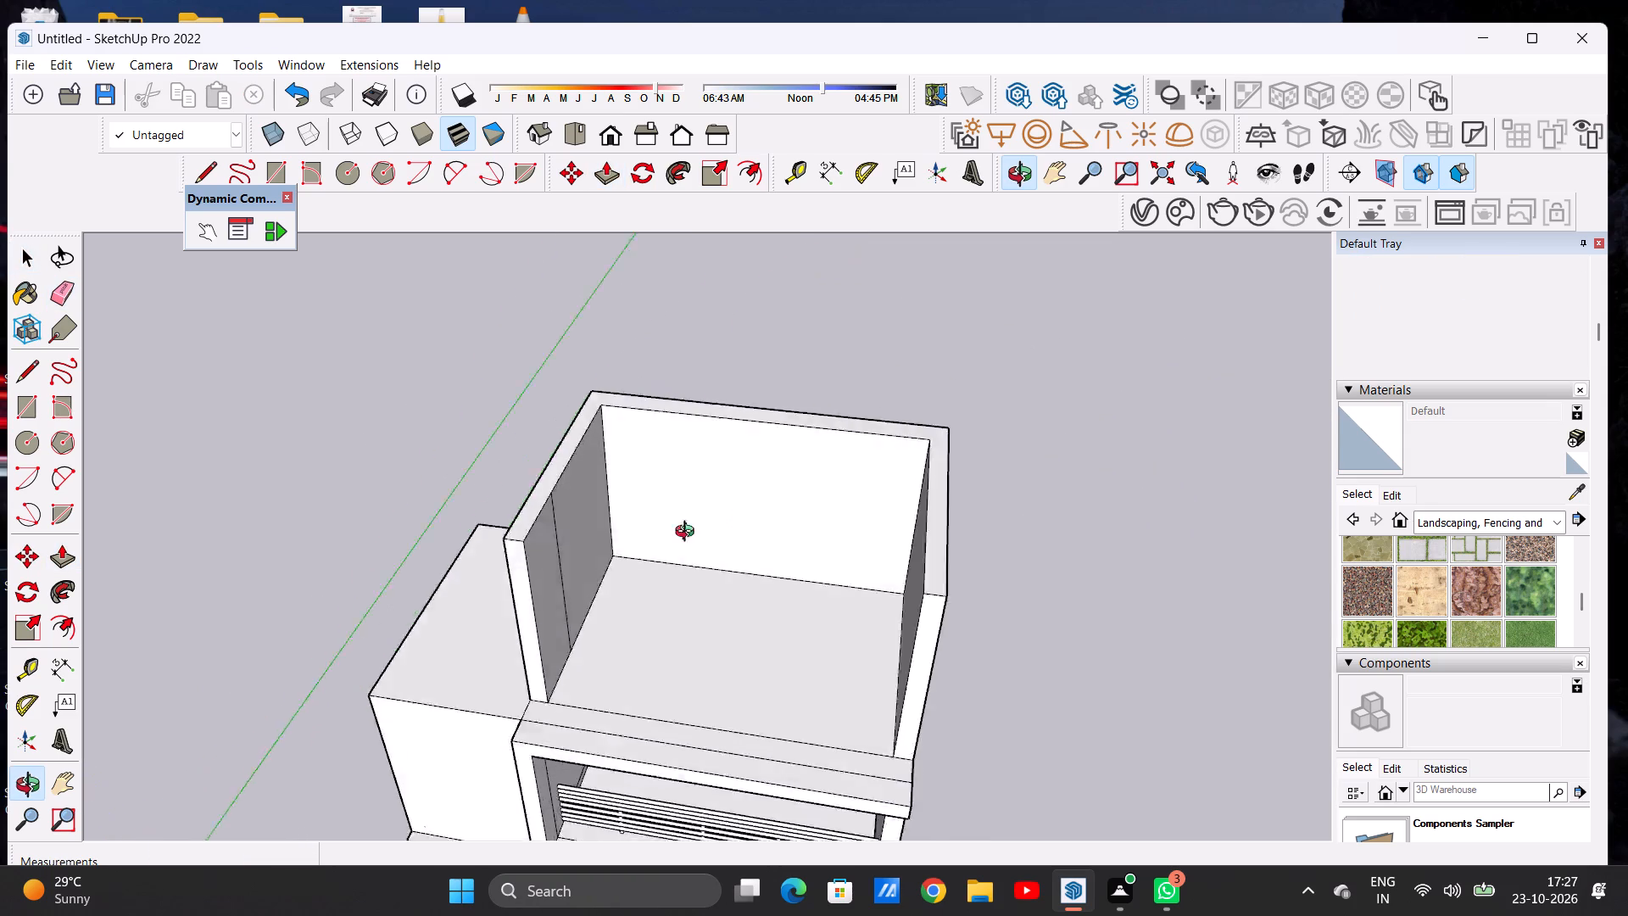
middle_click_drag(689, 533, 926, 430)
scroll(694, 582, "up", 6)
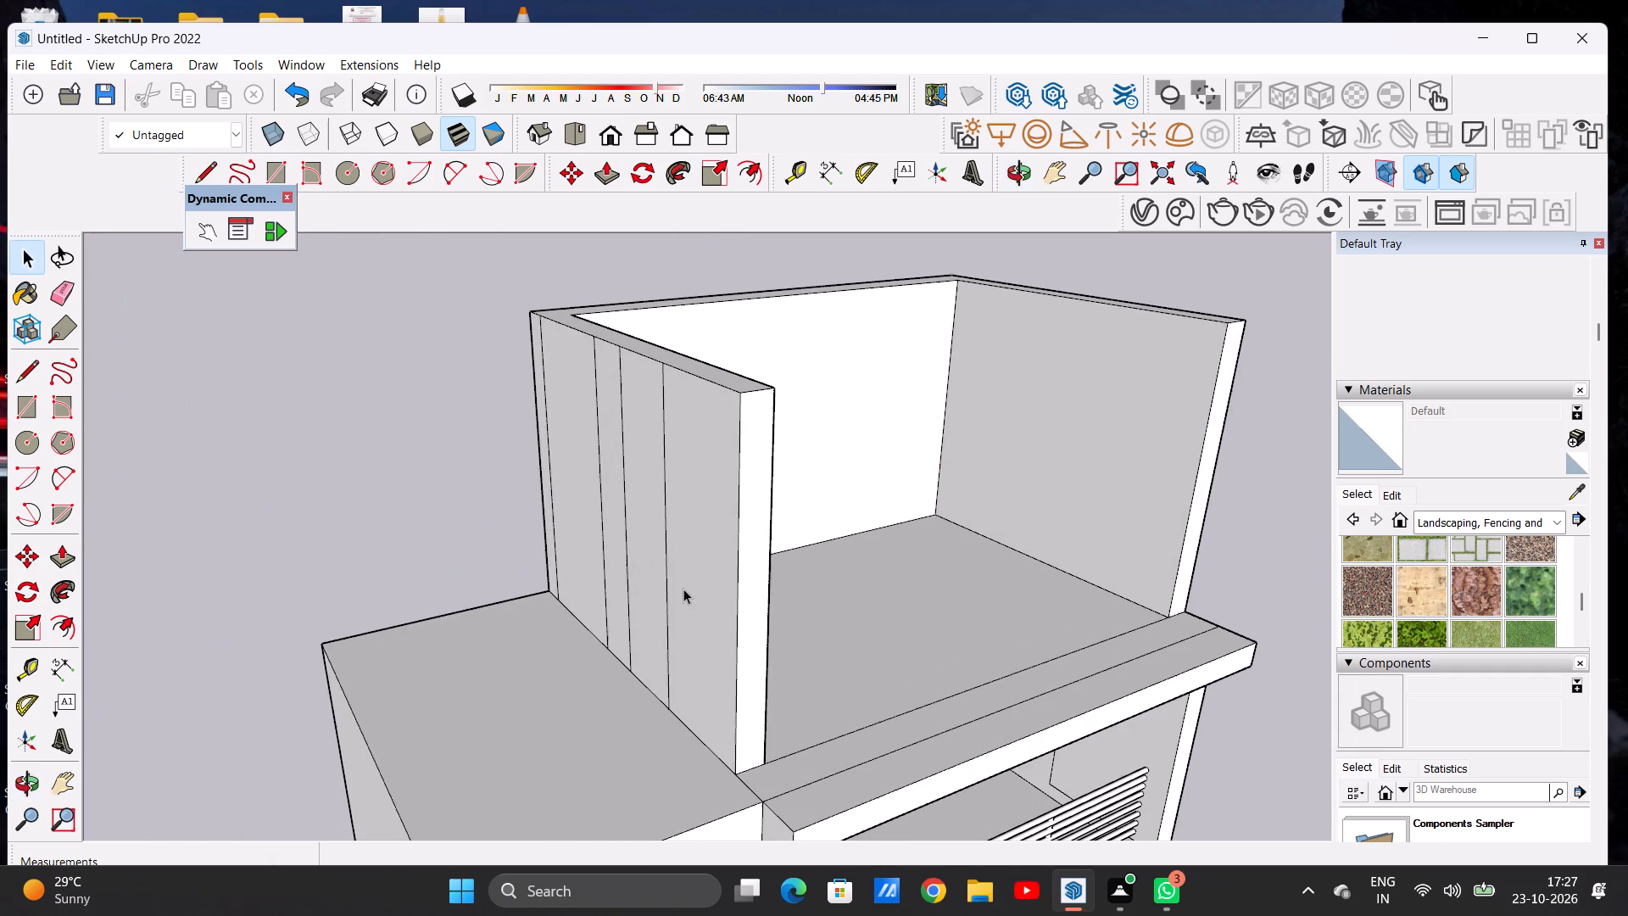
key("e")
left_click_drag(599, 478, 655, 530)
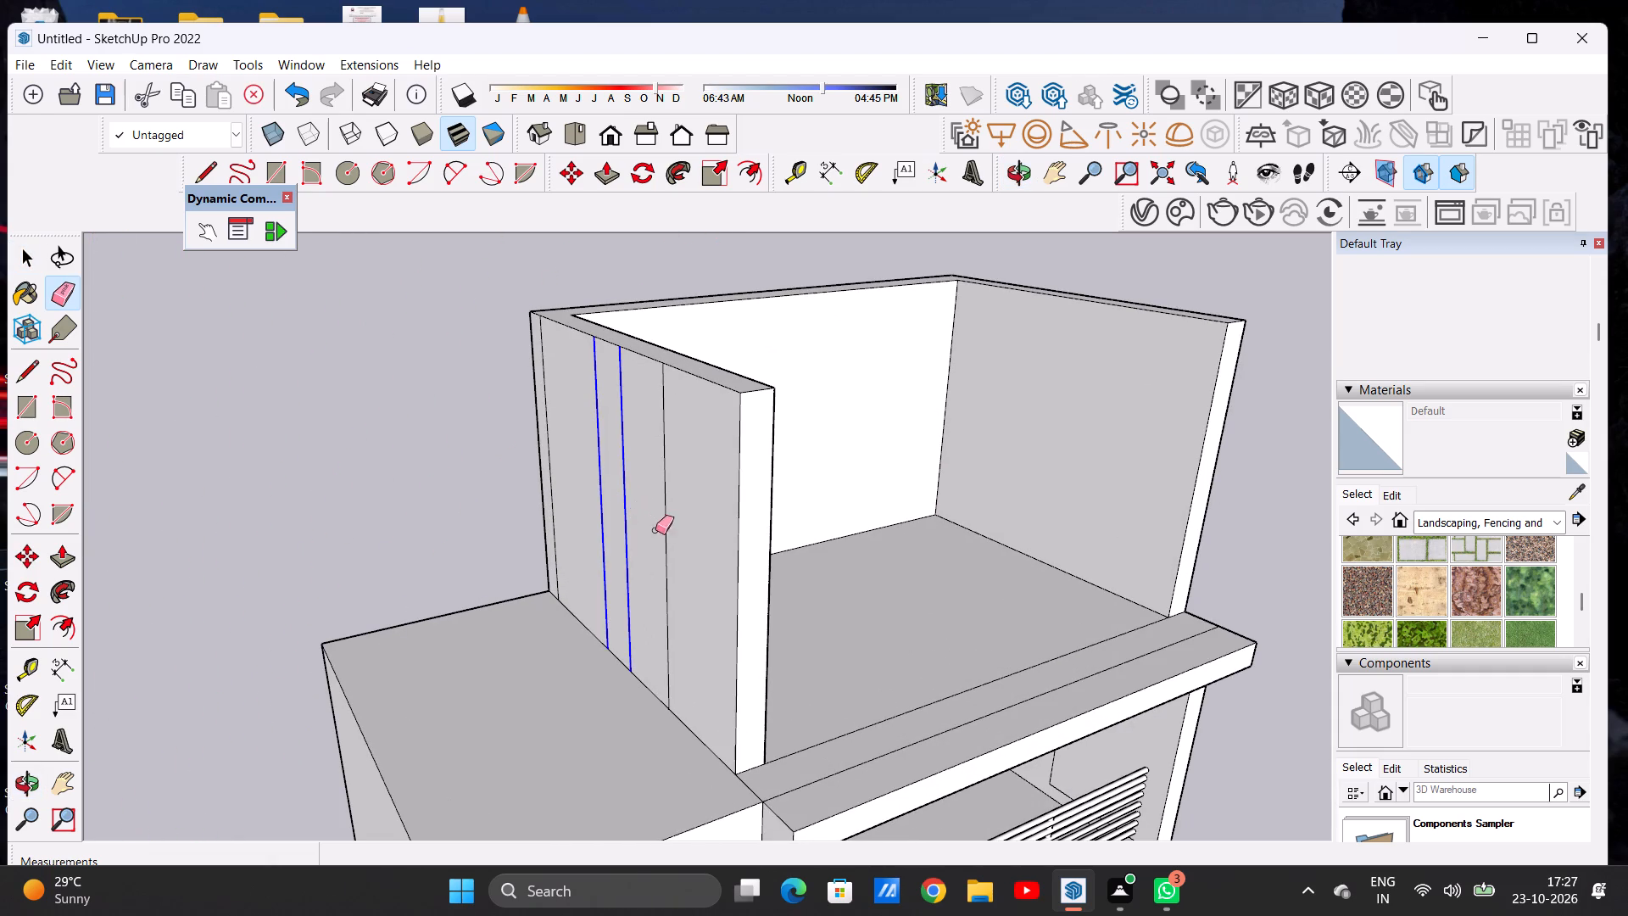
left_click_drag(655, 530, 670, 544)
scroll(573, 480, "up", 5)
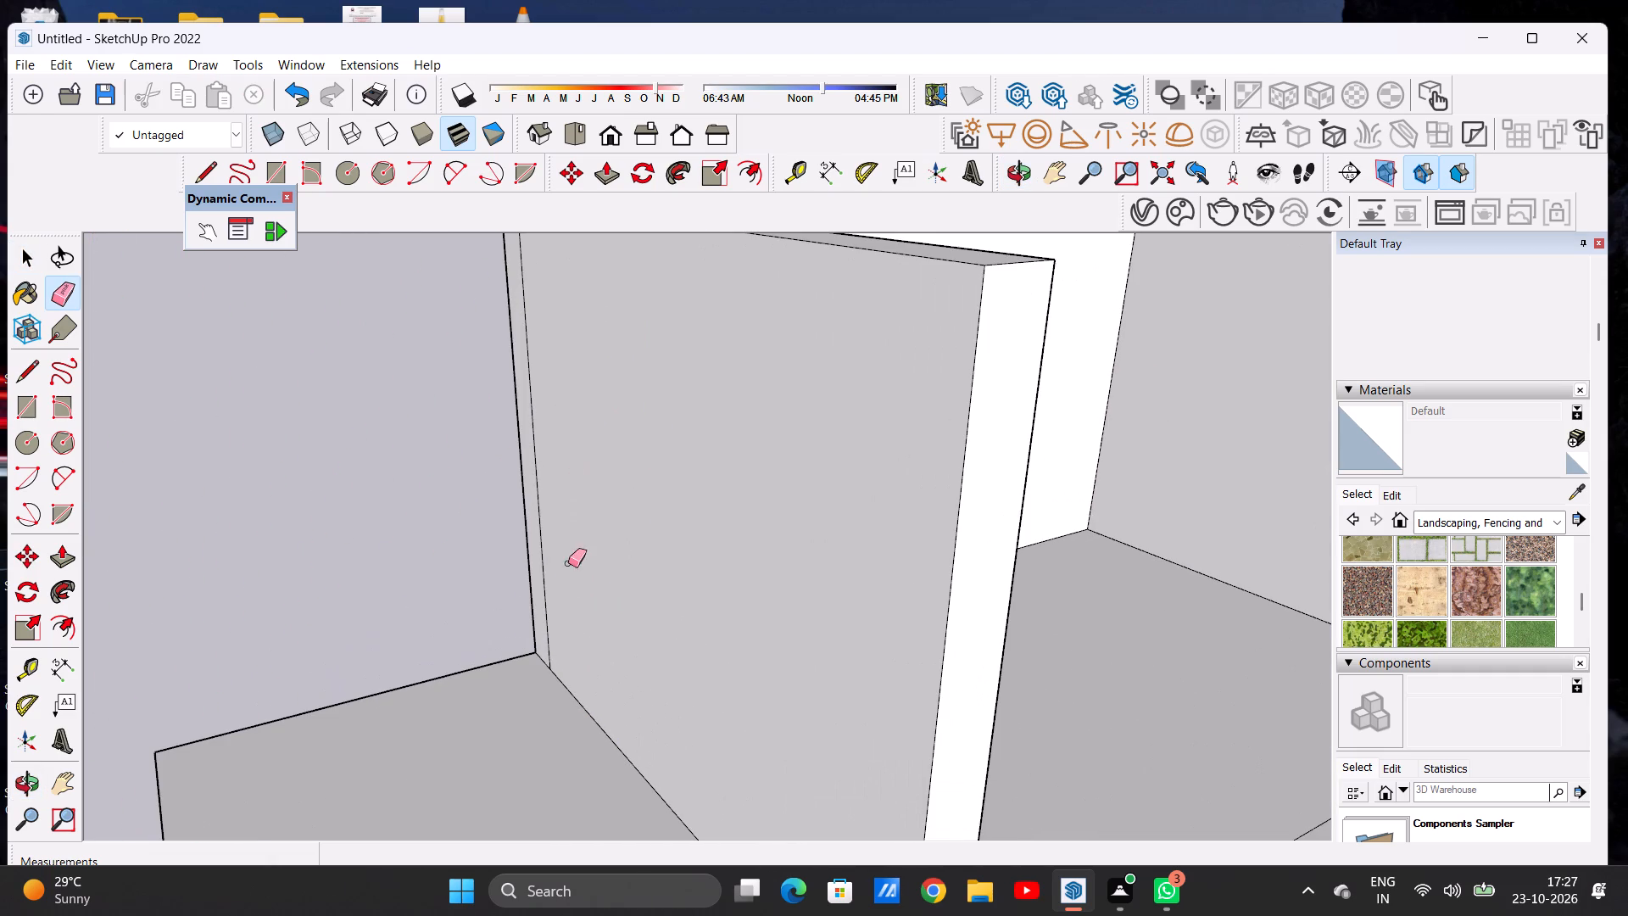
key("space")
Push/Pull the inner strip along the roof's front edge upward about 8 9/16" to form a low front parapet.
scroll(561, 643, "down", 17)
middle_click_drag(694, 654, 423, 651)
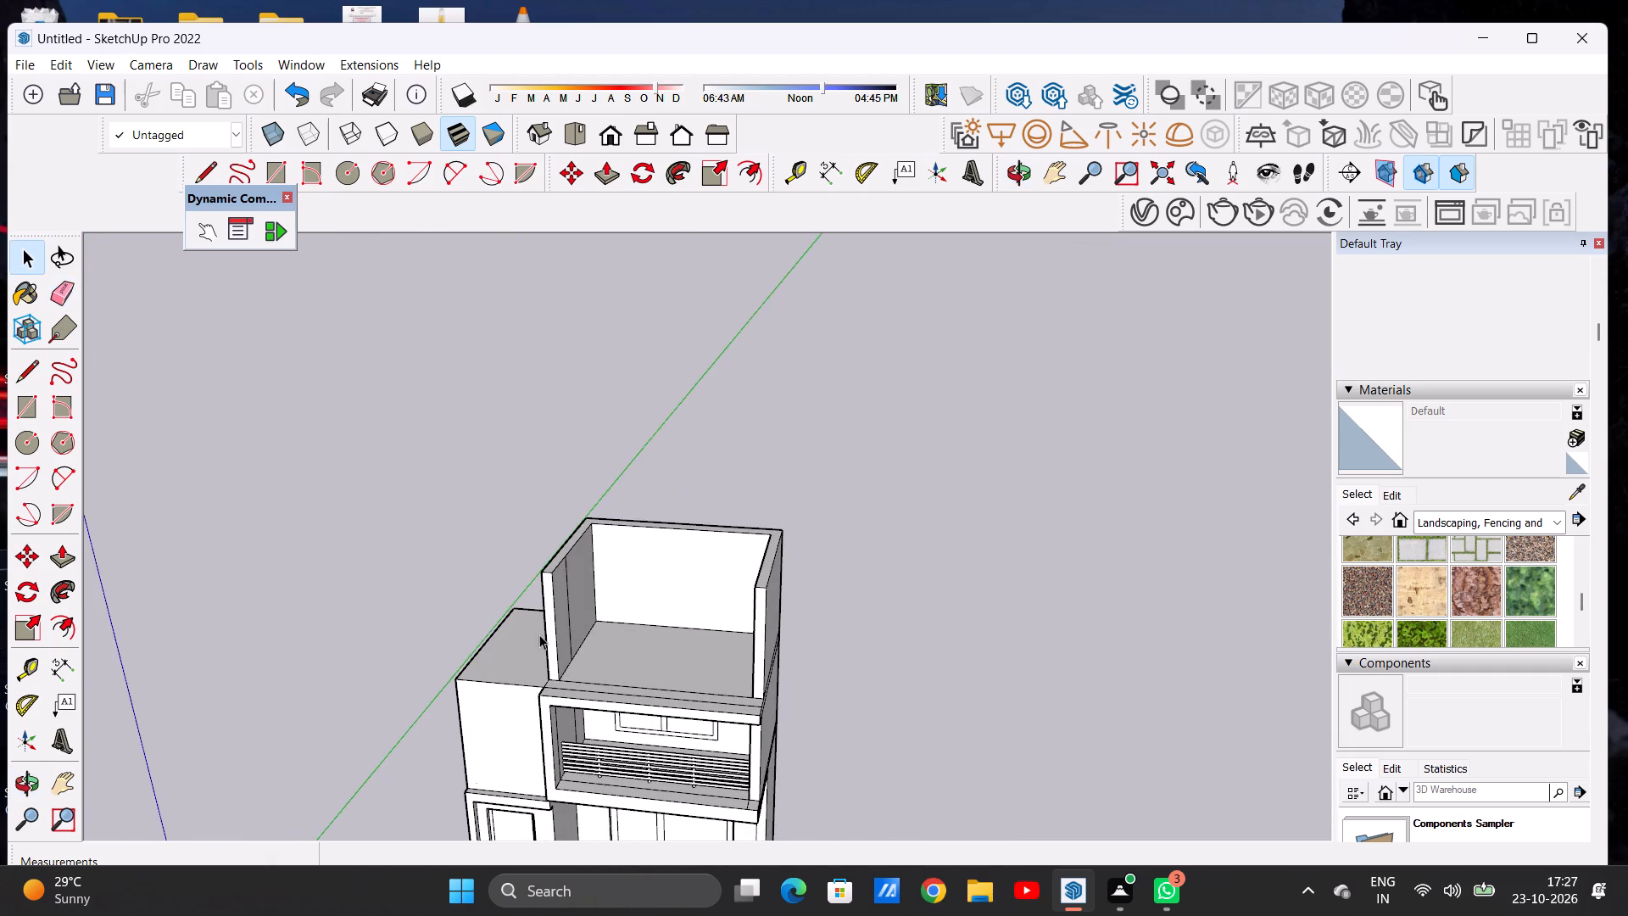
middle_click_drag(539, 632, 519, 598)
scroll(676, 598, "up", 3)
scroll(678, 600, "down", 1)
scroll(681, 601, "up", 2)
middle_click_drag(610, 639, 685, 702)
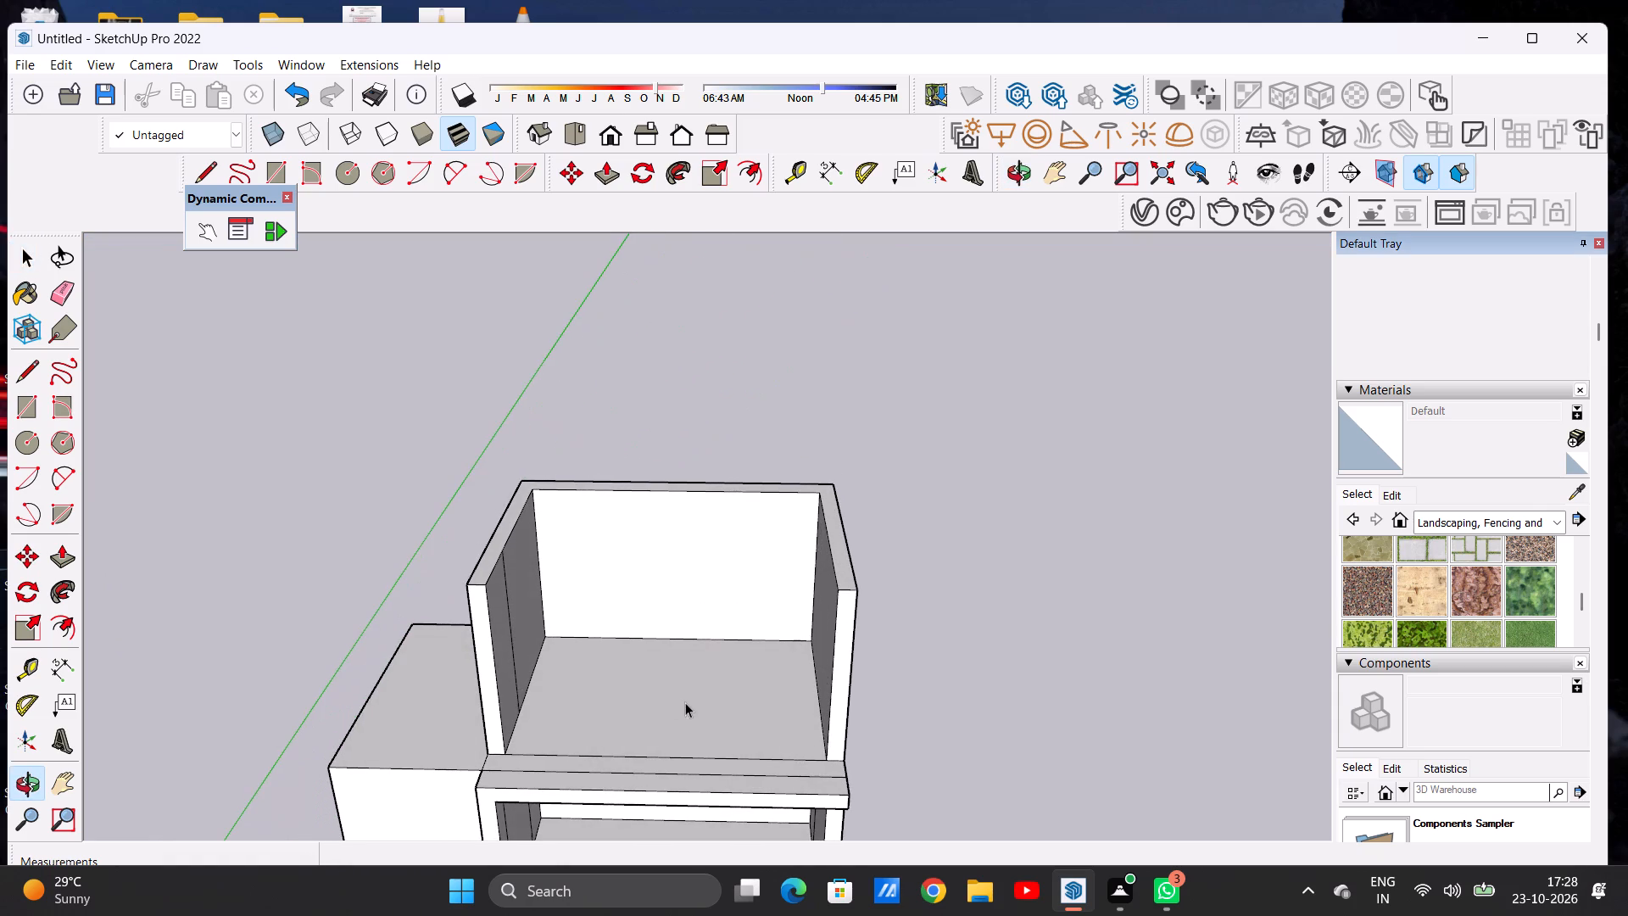
scroll(680, 632, "down", 4)
middle_click_drag(706, 671, 729, 754)
scroll(797, 723, "up", 2)
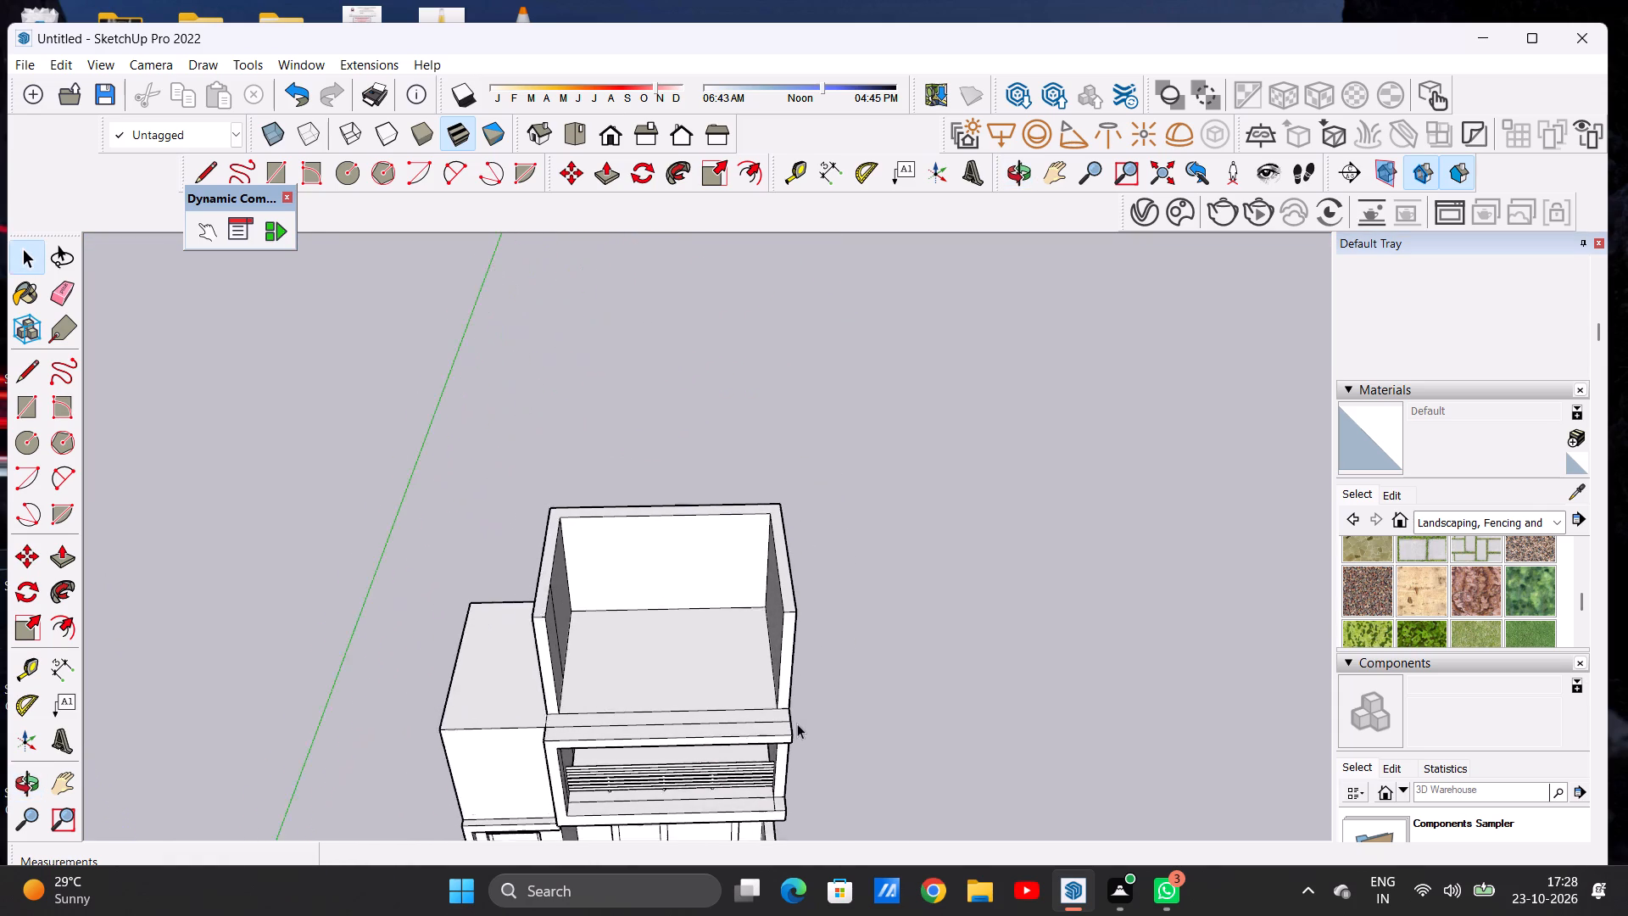
scroll(797, 723, "up", 5)
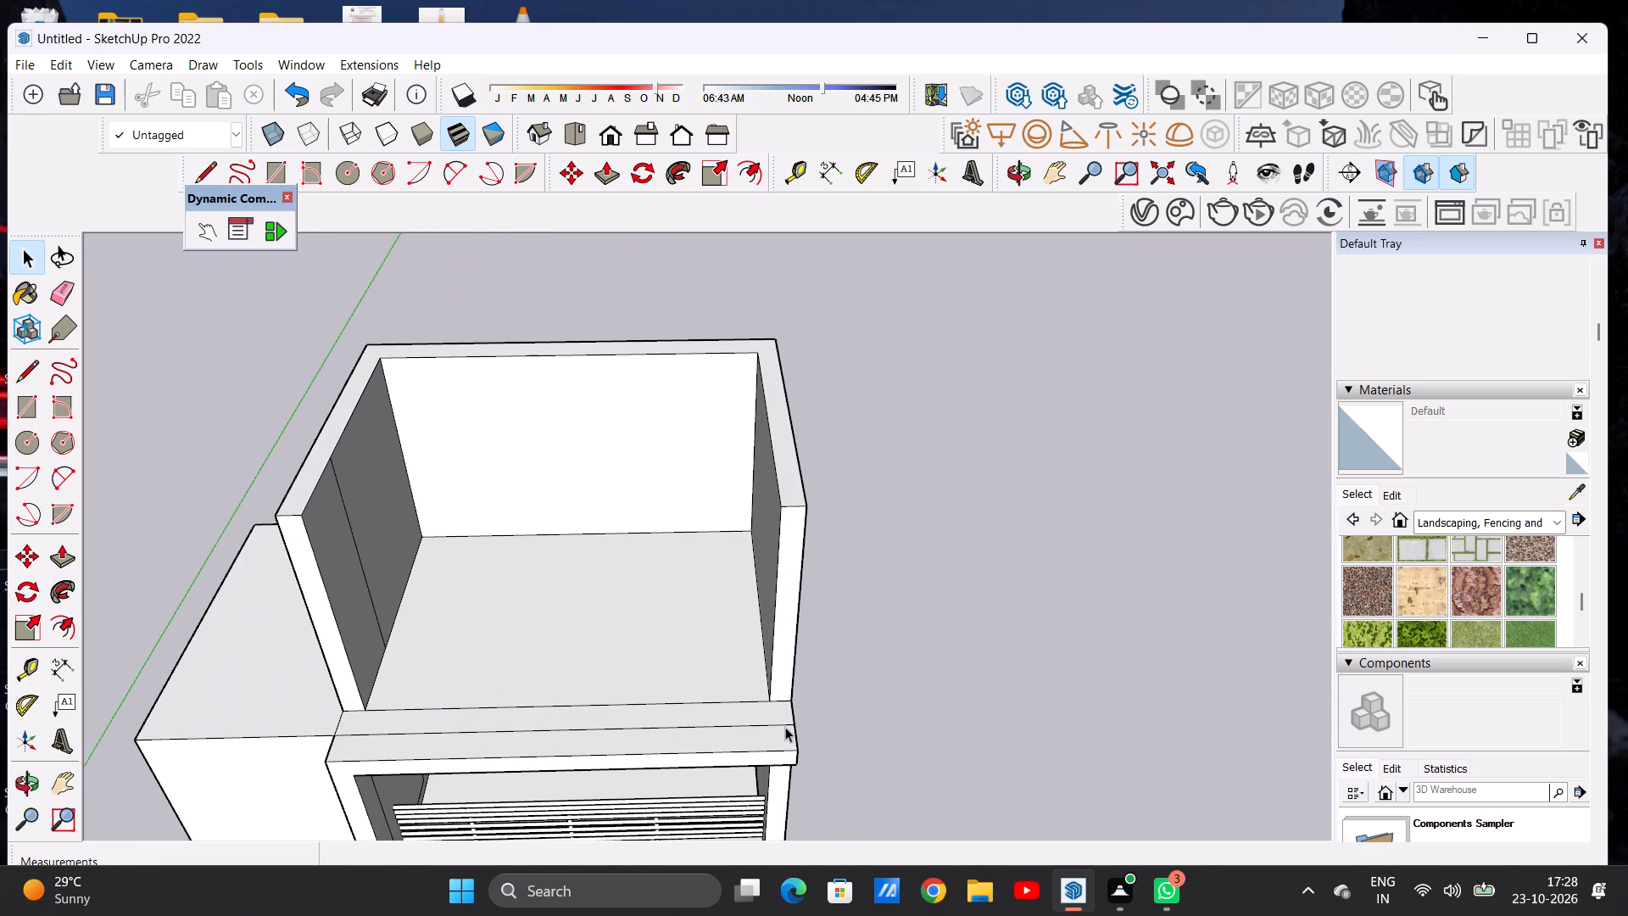
scroll(785, 727, "up", 2)
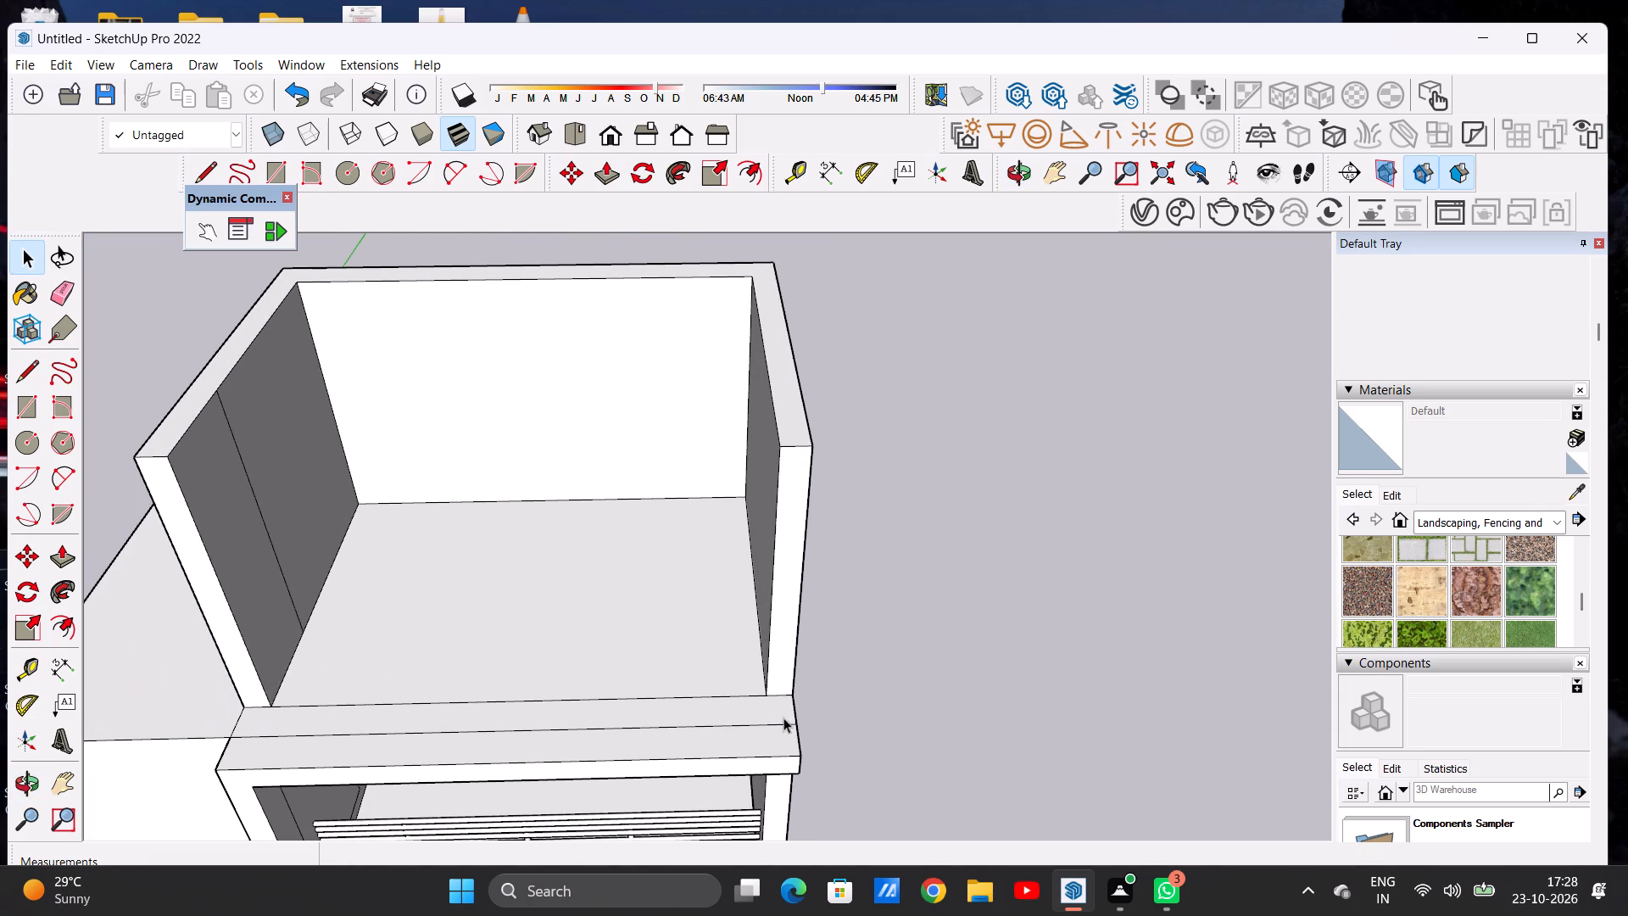
key("p")
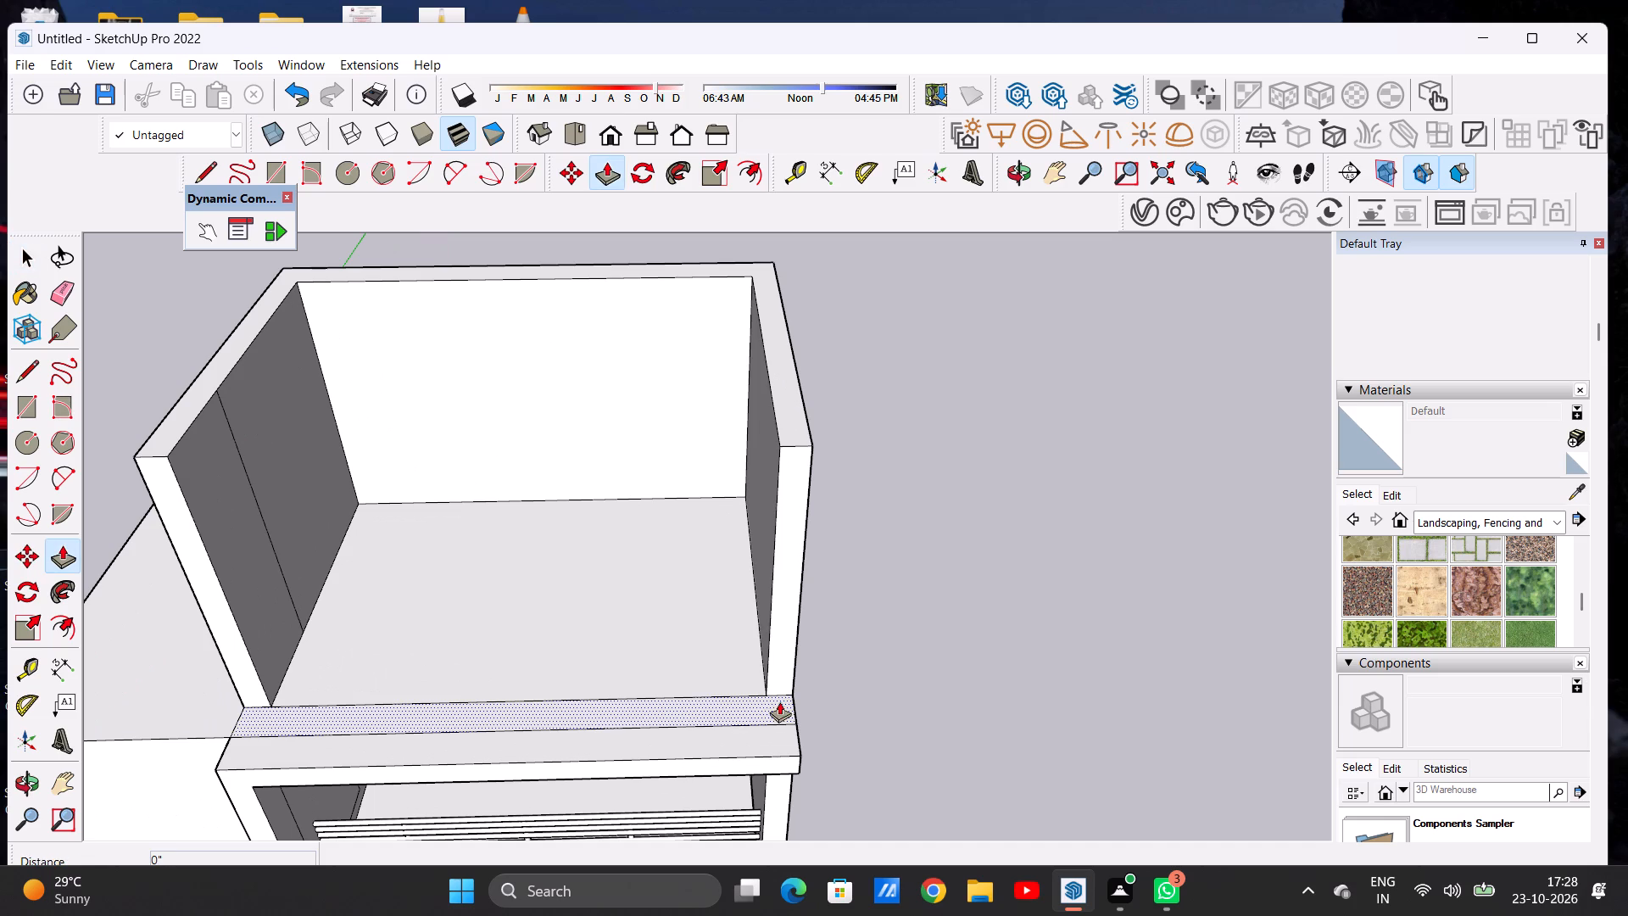
left_click(779, 699)
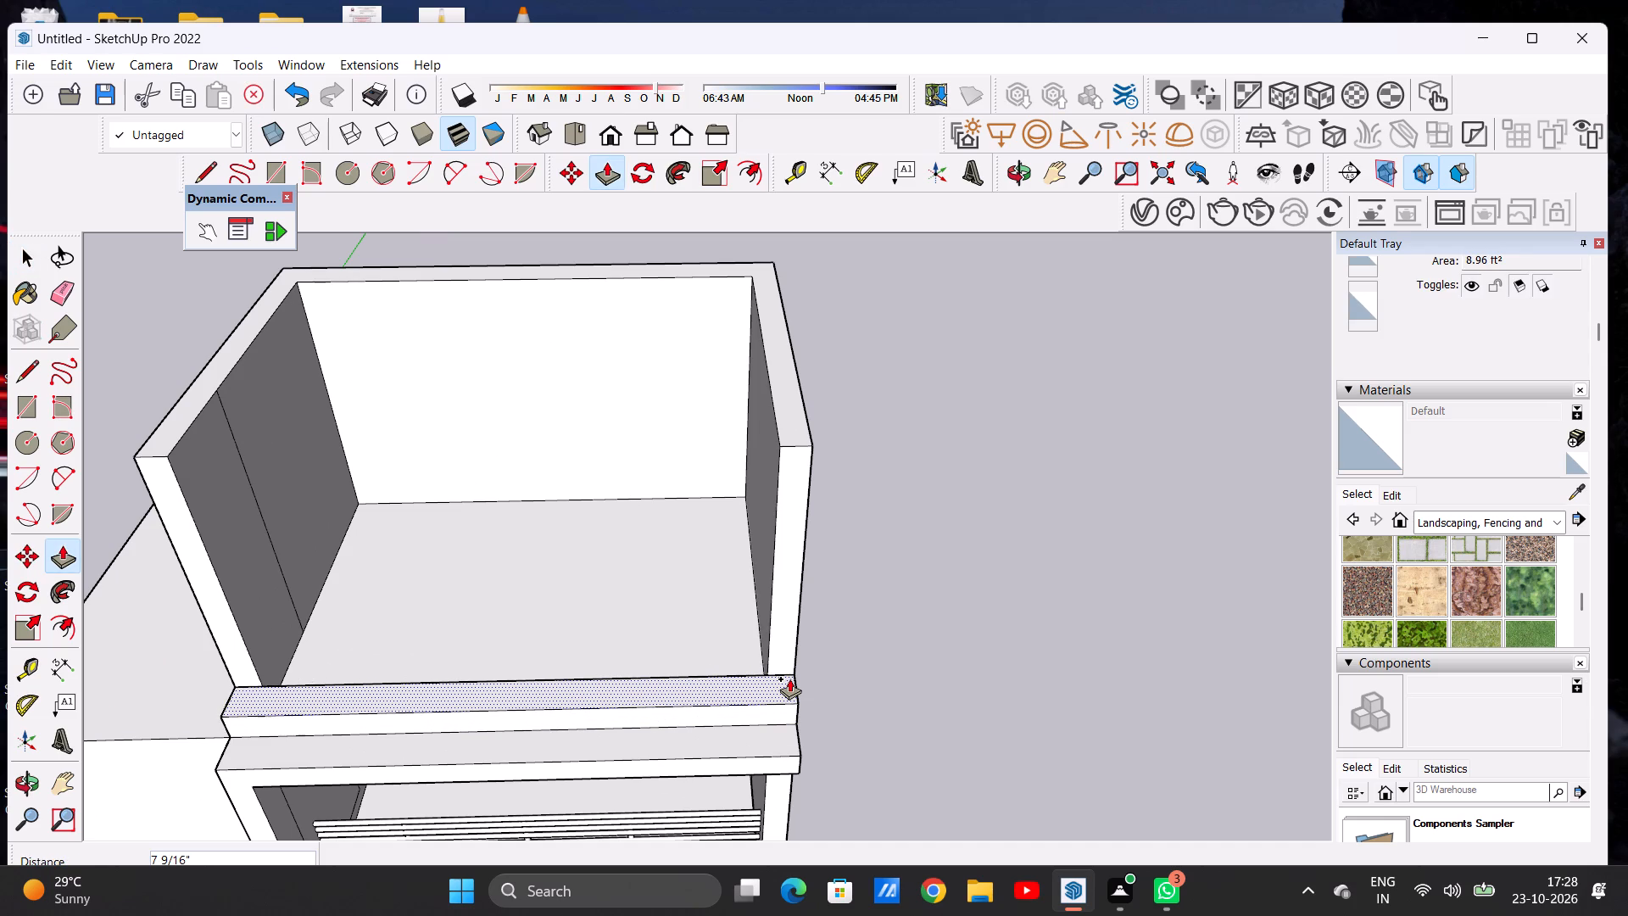
left_click(791, 676)
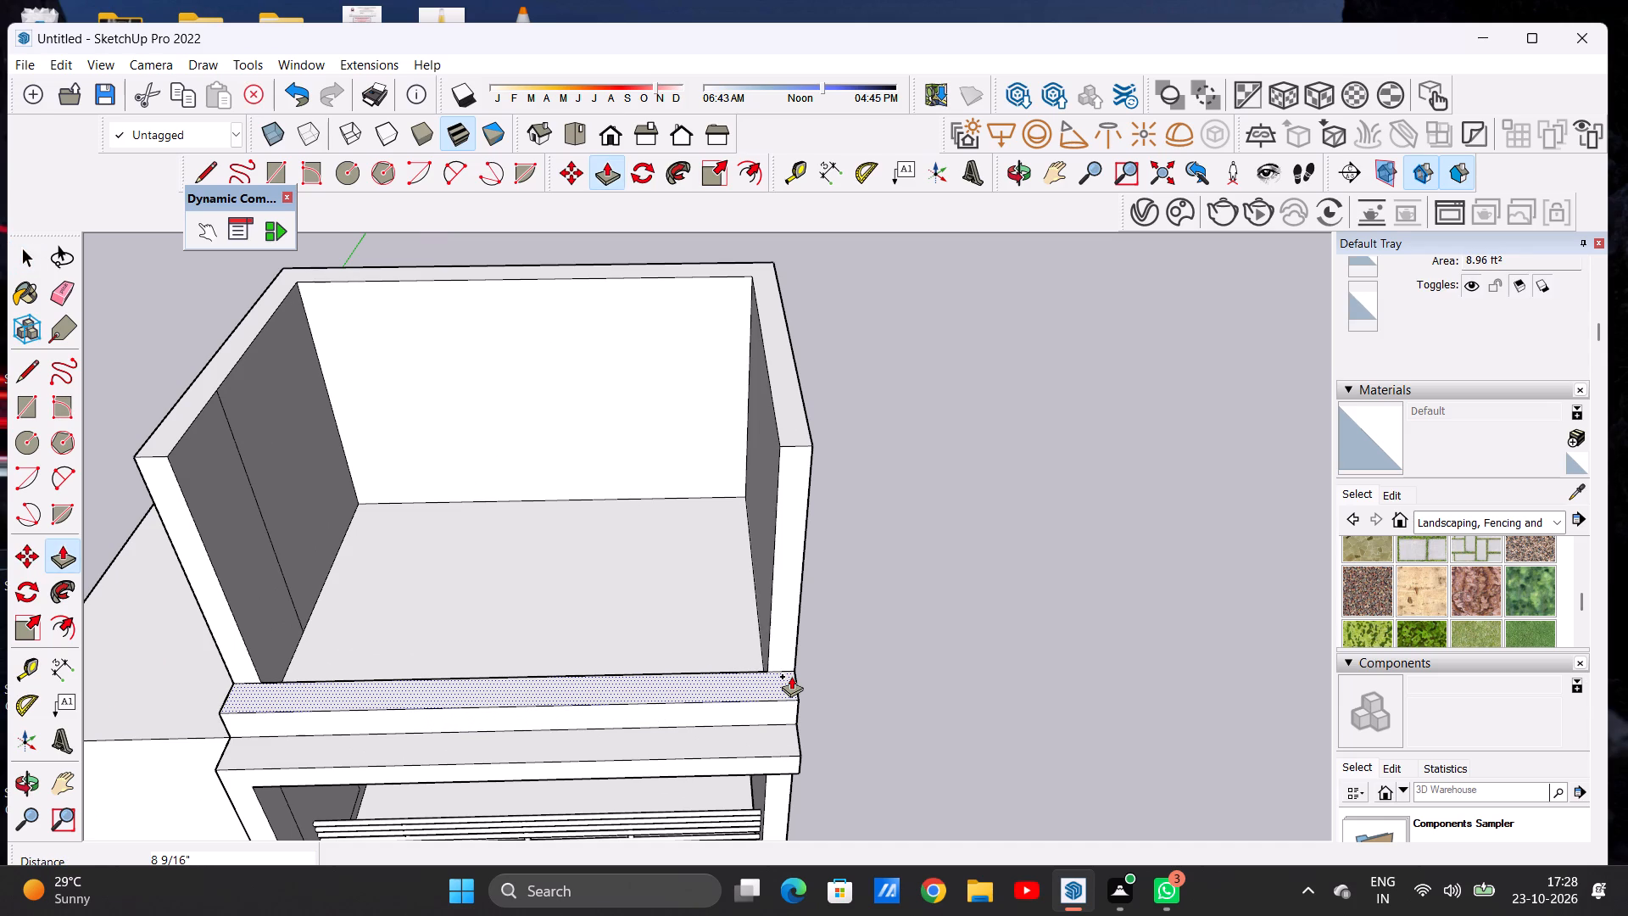
key("space")
Pull the front end of the top-floor wall beside the entrance block forward about 9 1/2", flush with the low parapet's front face.
scroll(725, 684, "down", 6)
middle_click_drag(661, 695, 657, 578)
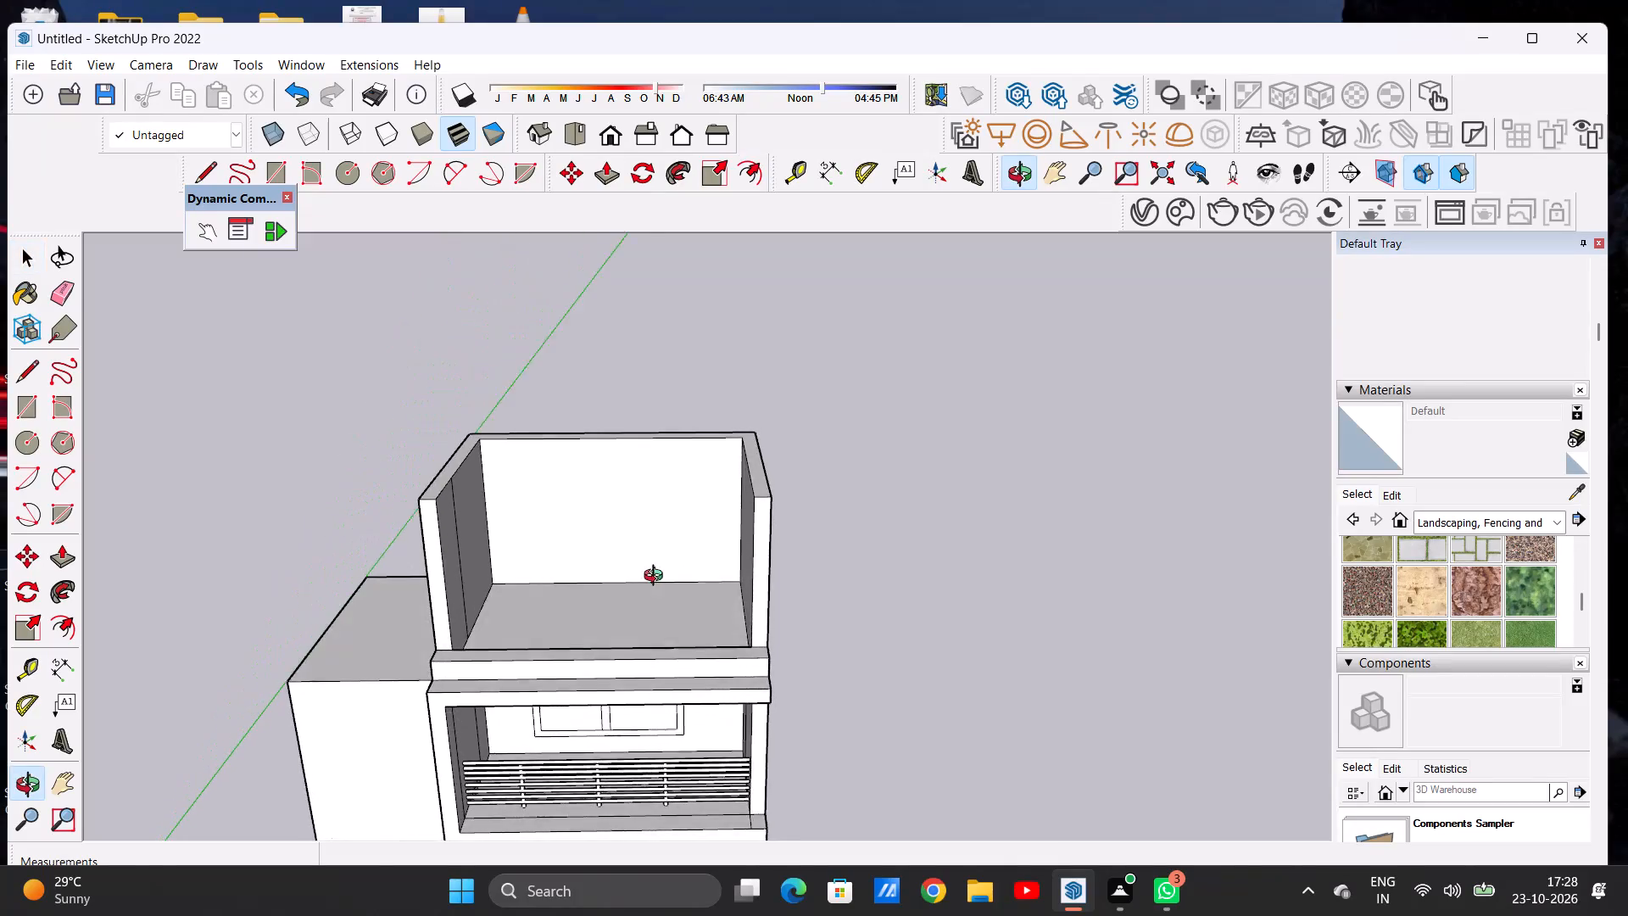
middle_click_drag(657, 578, 694, 531)
scroll(490, 656, "up", 4)
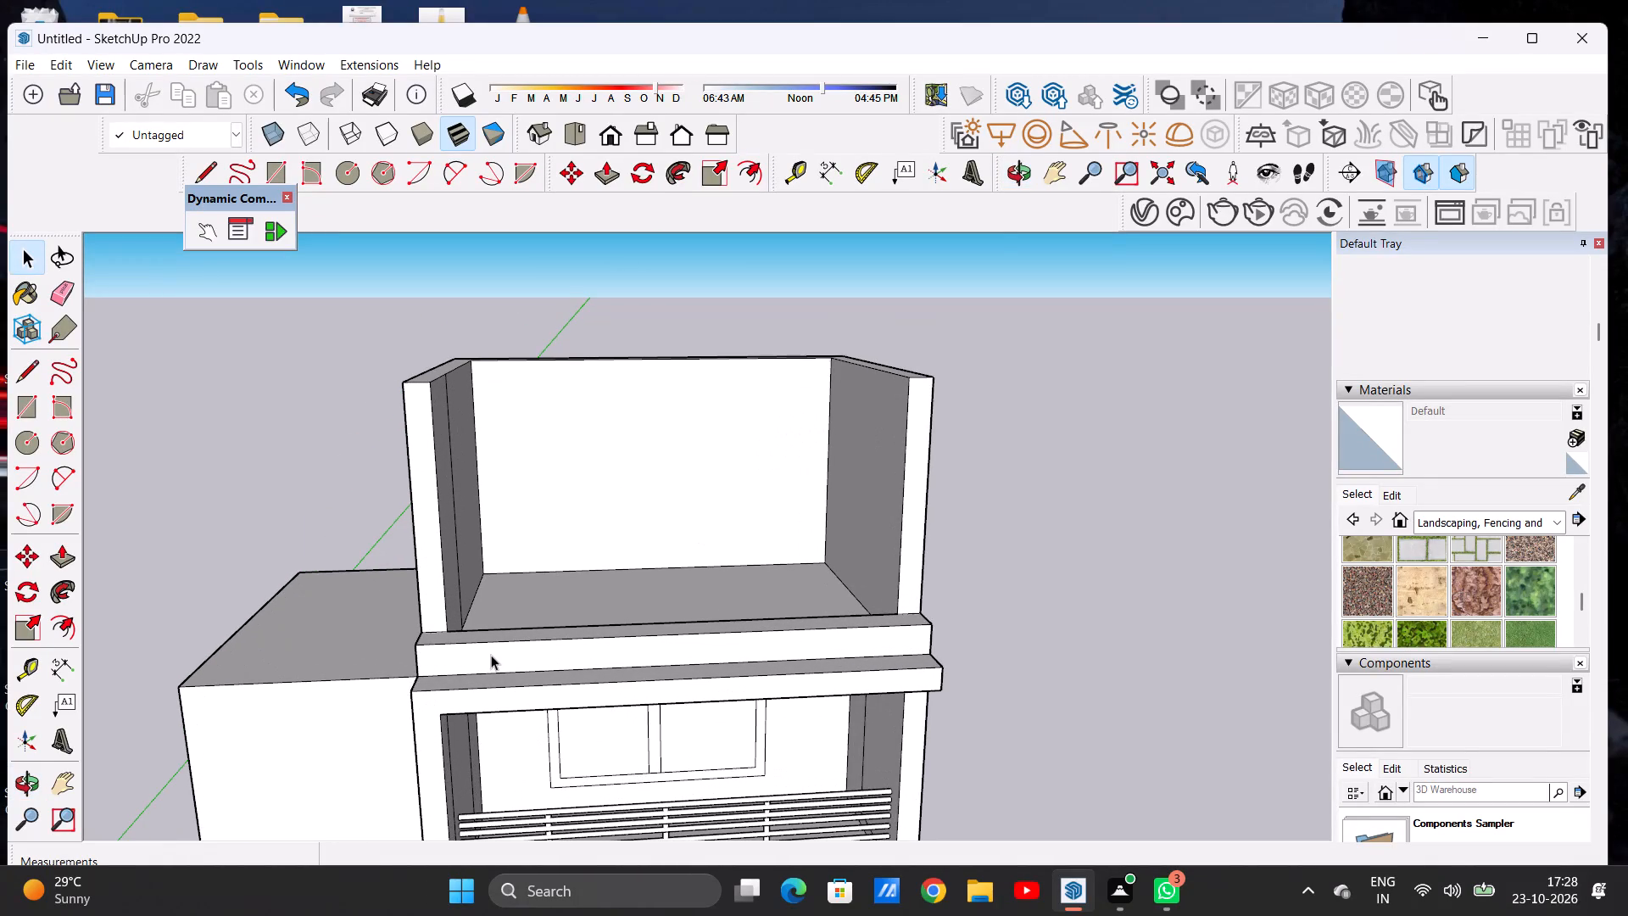
scroll(475, 676, "down", 1)
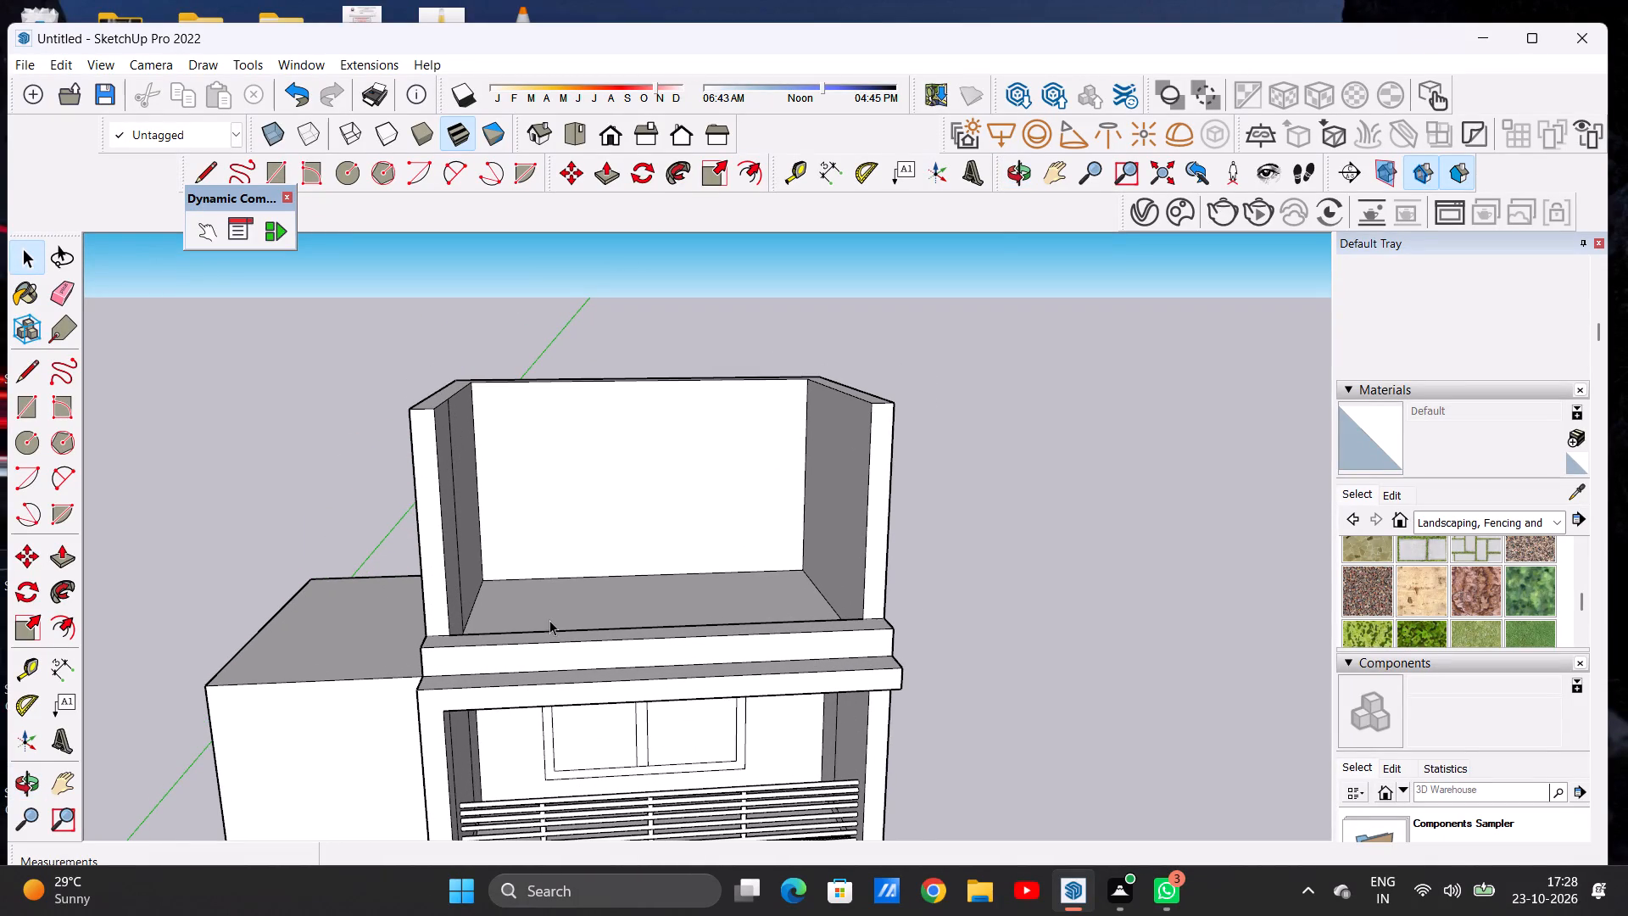
middle_click_drag(553, 617, 394, 661)
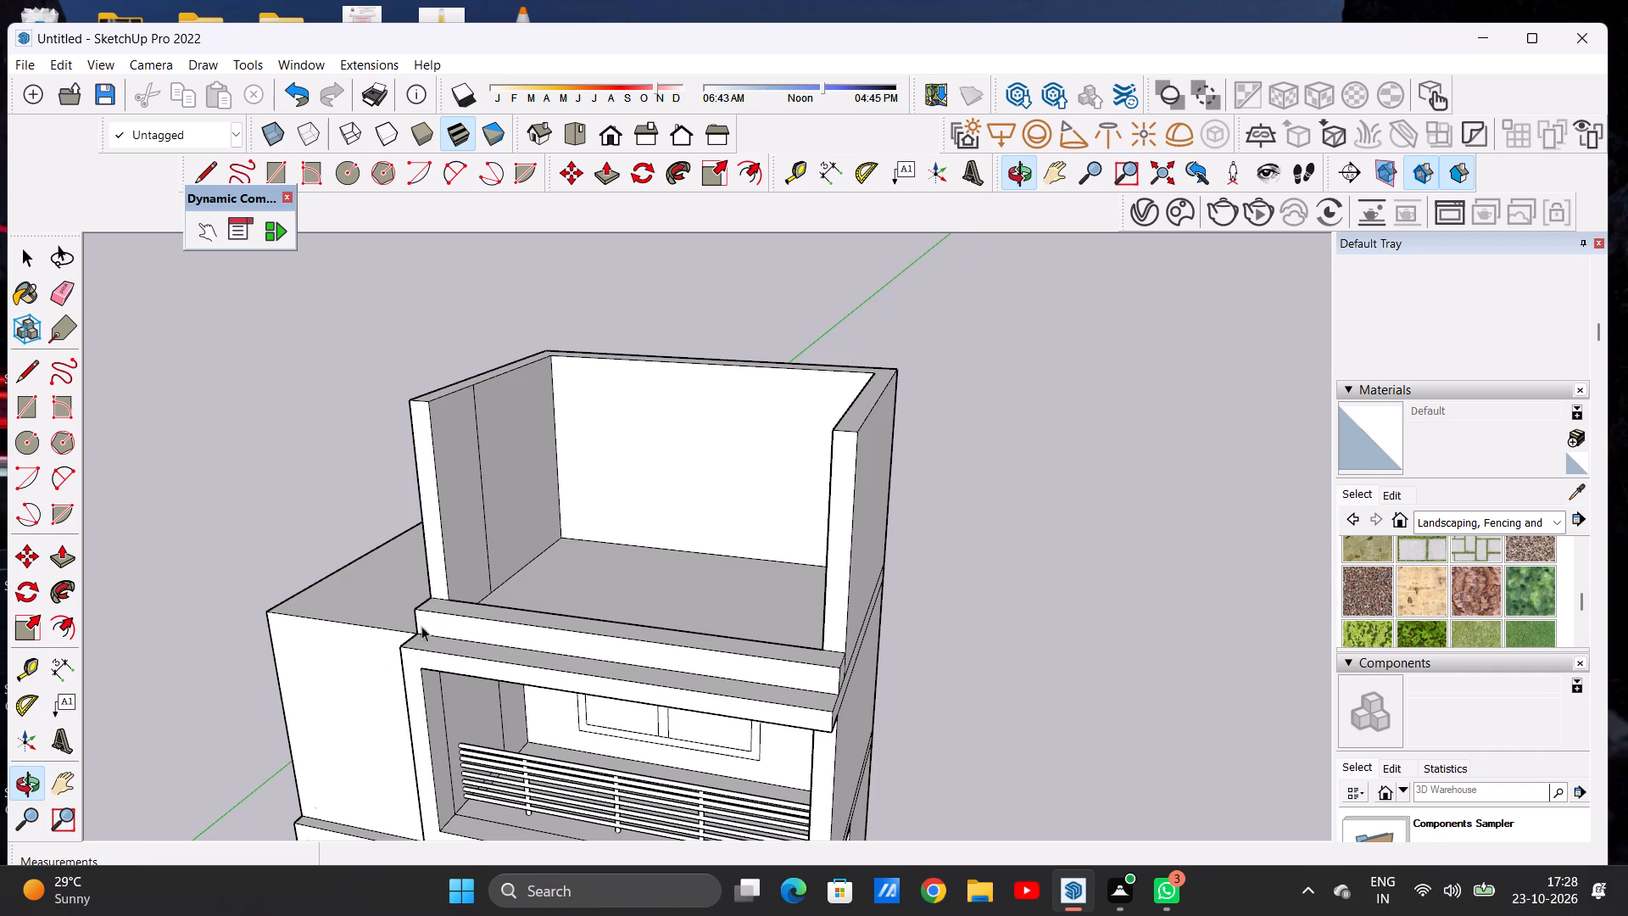
scroll(432, 575, "up", 4)
key("p")
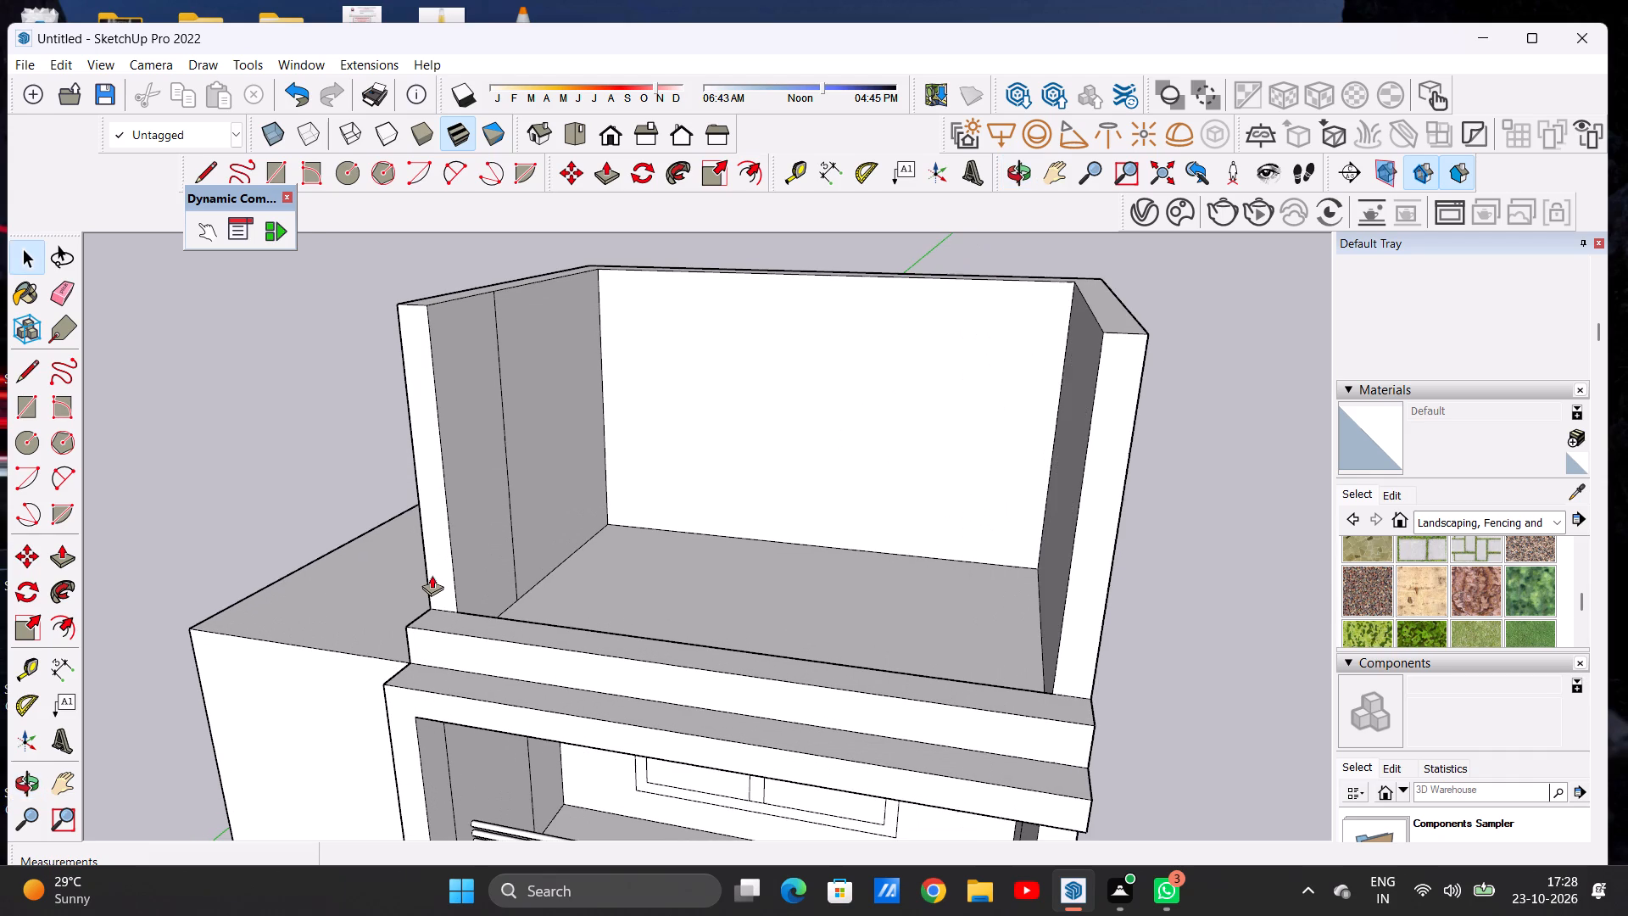
scroll(439, 551, "up", 4)
left_click(444, 595)
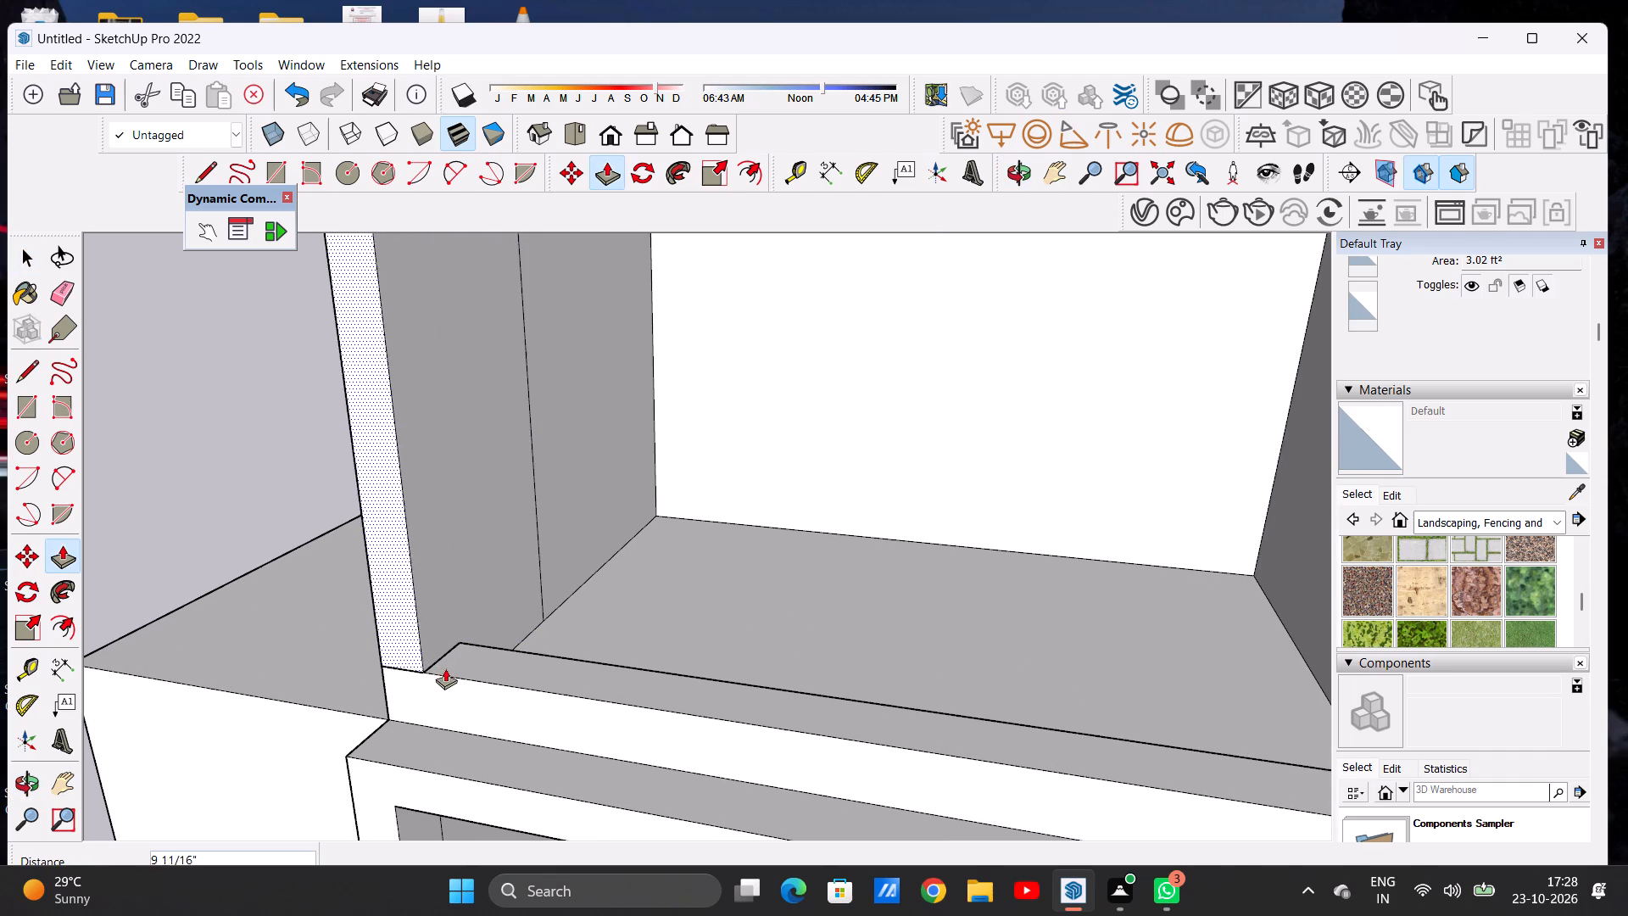
left_click(423, 670)
Pull the front end of the opposite top-floor side wall forward about 9 1/2", flush with the low parapet's front face.
scroll(427, 652, "down", 9)
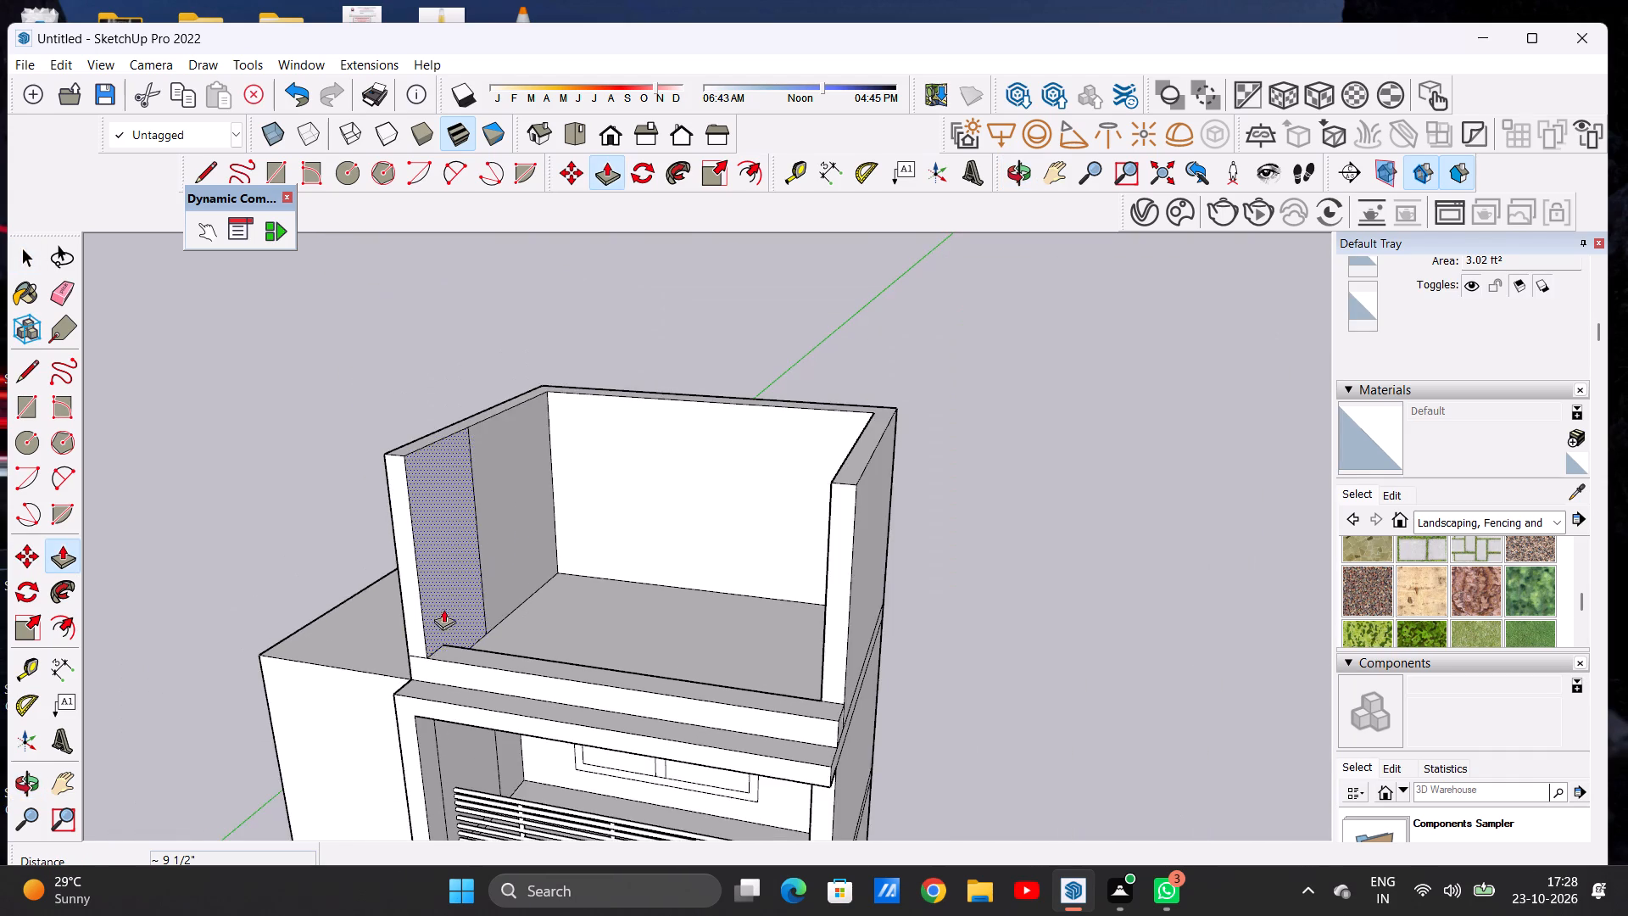
scroll(443, 609, "down", 4)
middle_click_drag(499, 637, 878, 628)
scroll(862, 638, "up", 1)
scroll(862, 638, "down", 1)
scroll(861, 640, "up", 13)
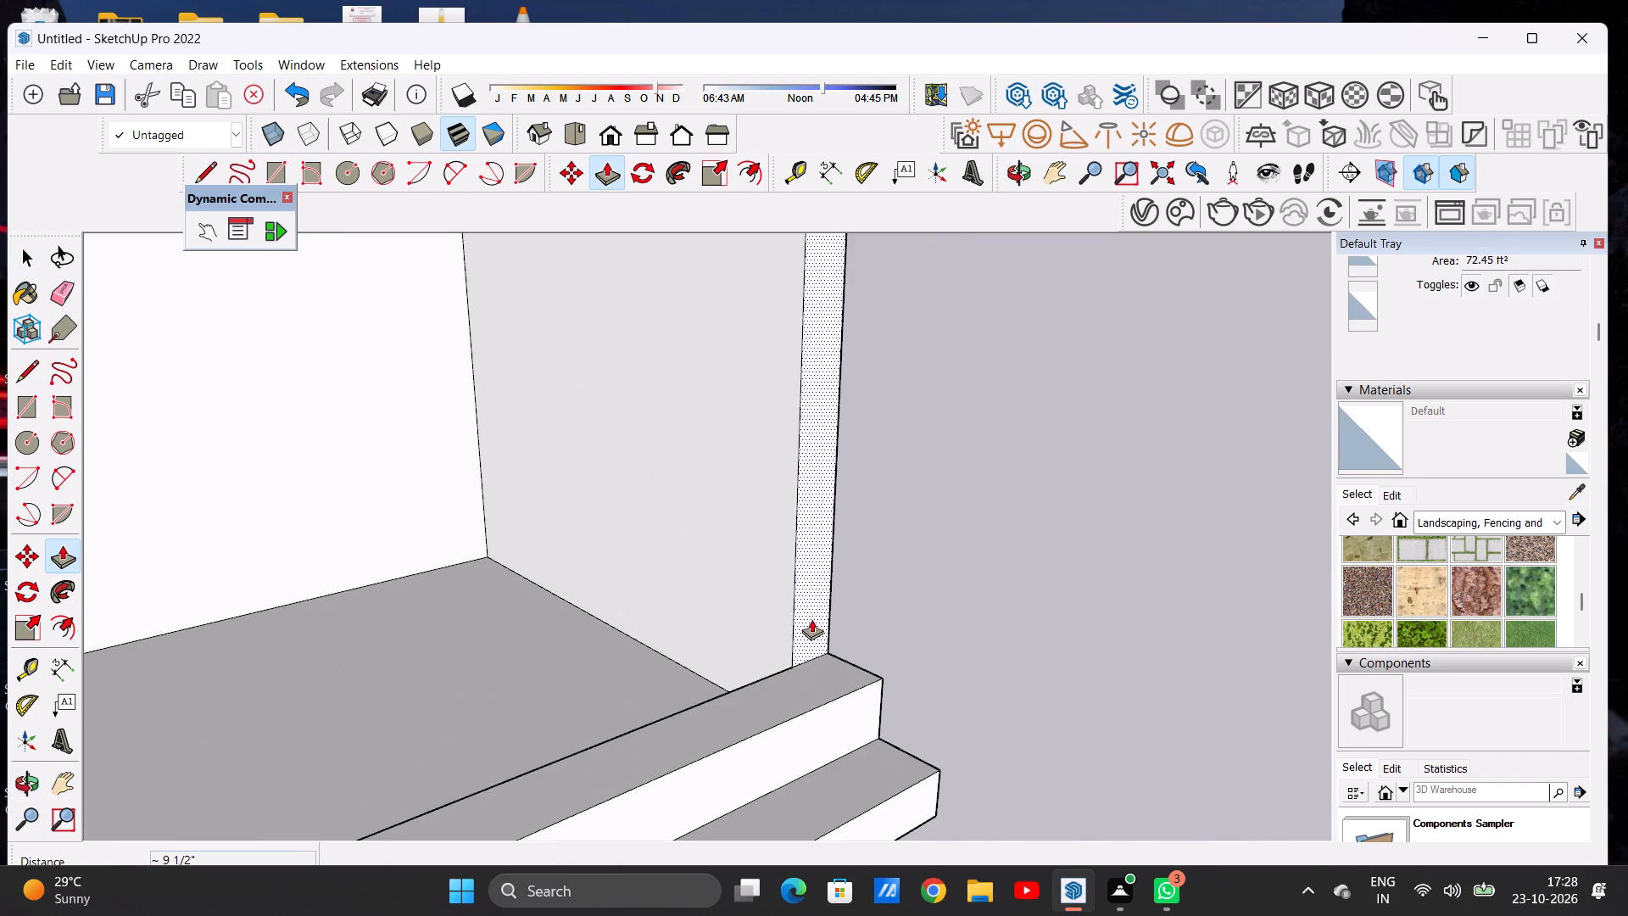
scroll(811, 619, "up", 5)
left_click(811, 619)
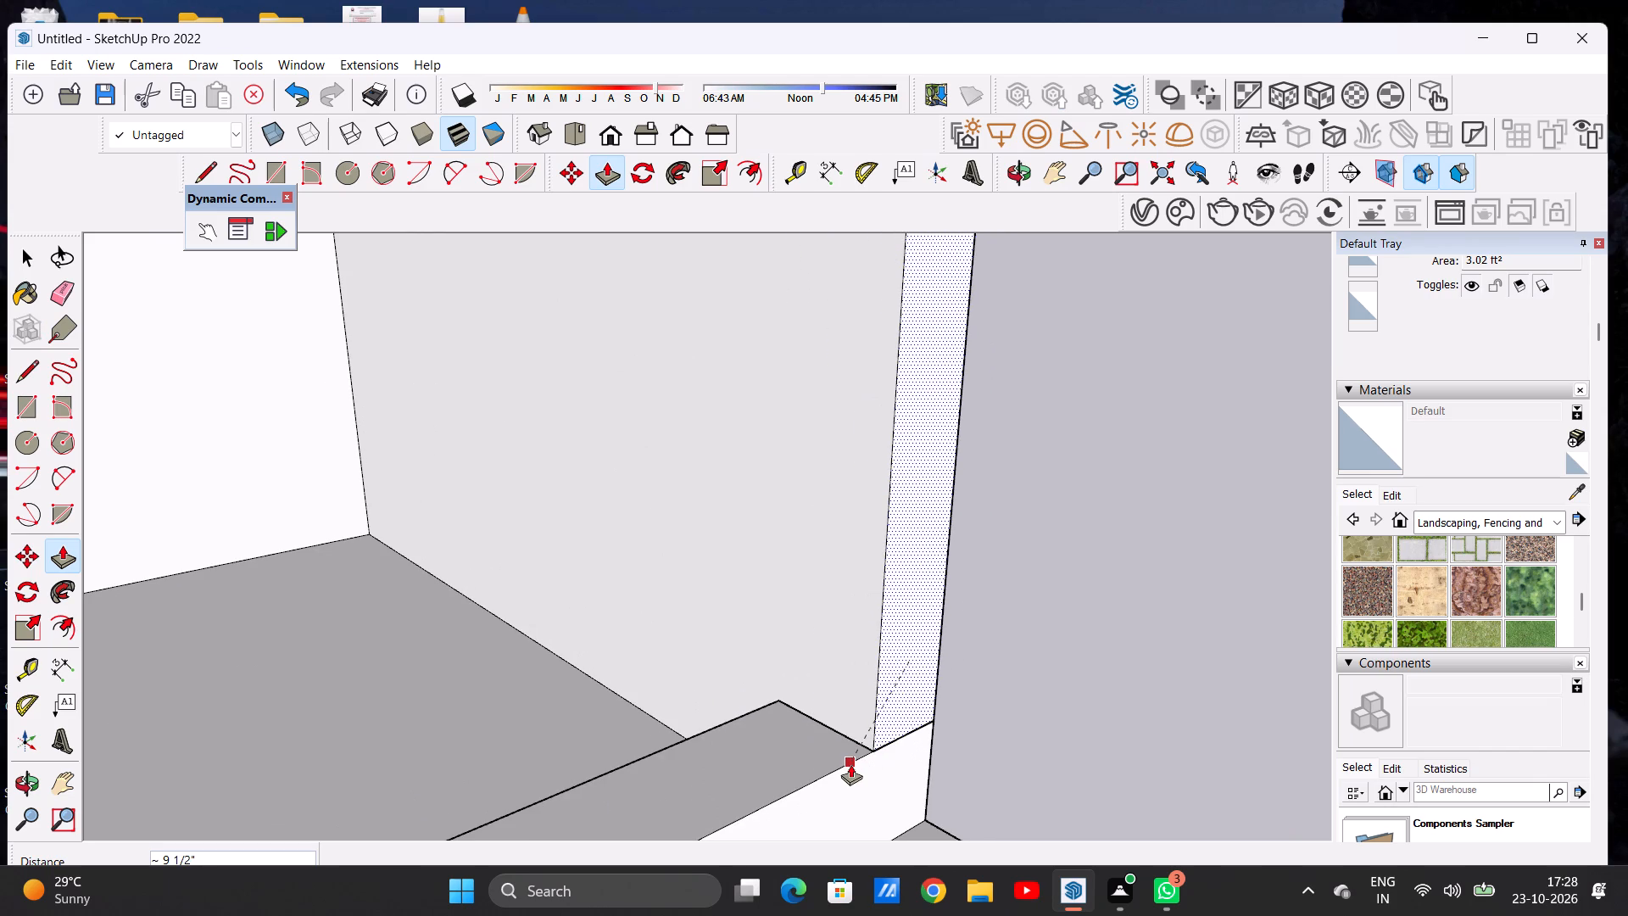
left_click(850, 764)
key("space")
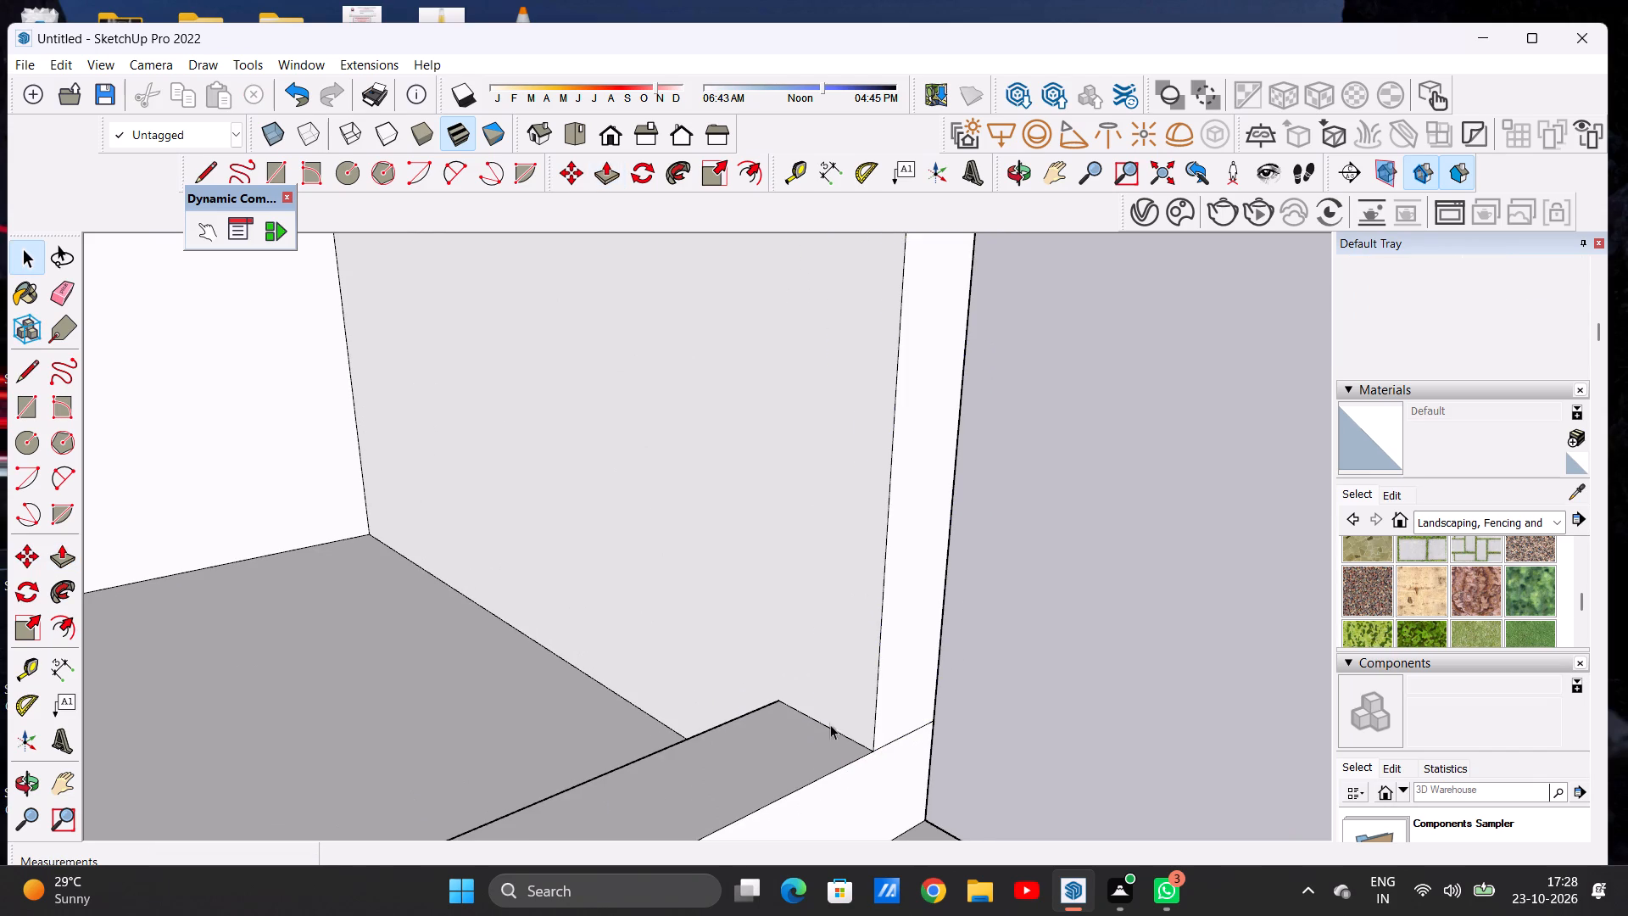
Review the front elevation to check the top floor's extended side walls and low parapet against the balcony below.
scroll(588, 637, "down", 19)
middle_click_drag(677, 632, 410, 562)
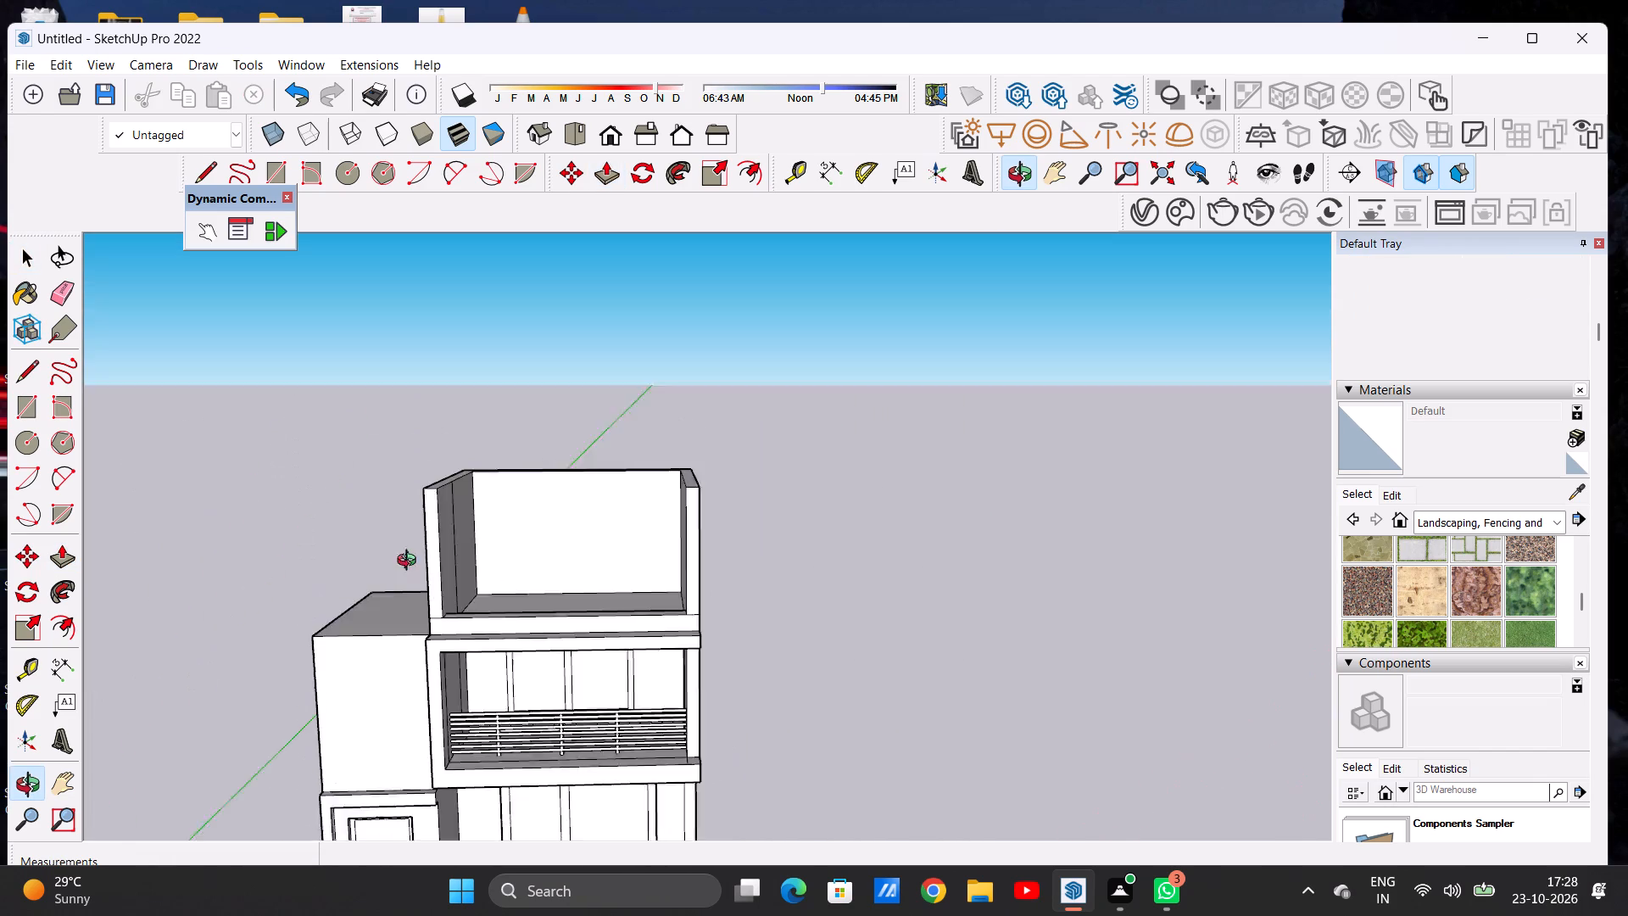
middle_click_drag(410, 562, 428, 548)
scroll(521, 569, "down", 6)
scroll(542, 556, "up", 5)
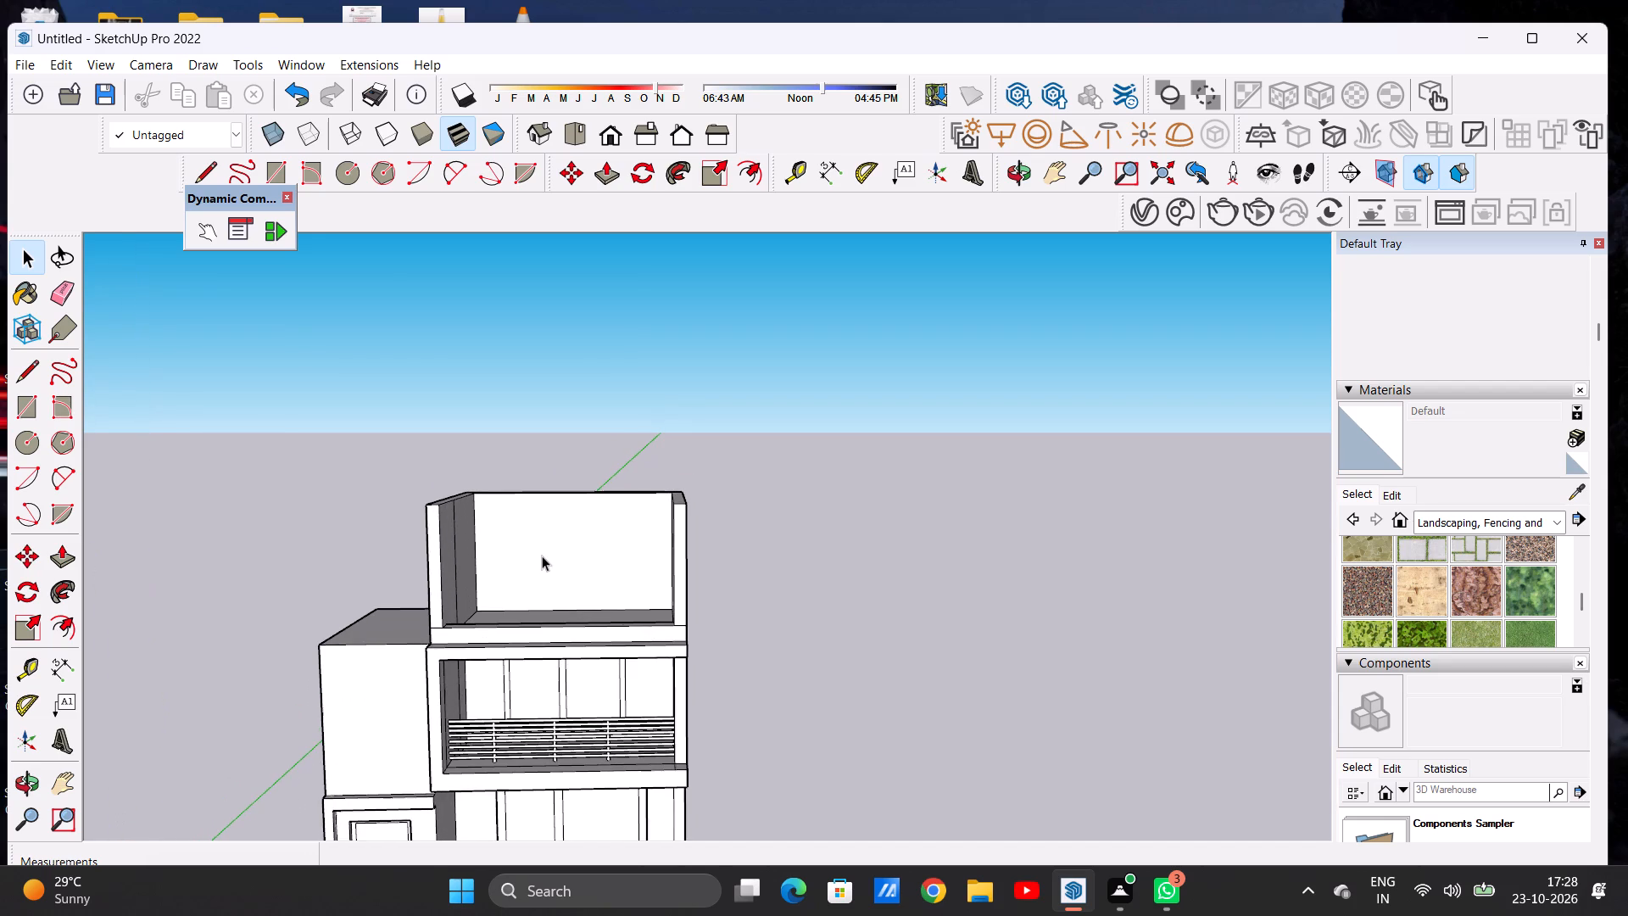
scroll(569, 570, "down", 7)
scroll(542, 592, "up", 1)
scroll(542, 592, "down", 1)
scroll(542, 592, "up", 5)
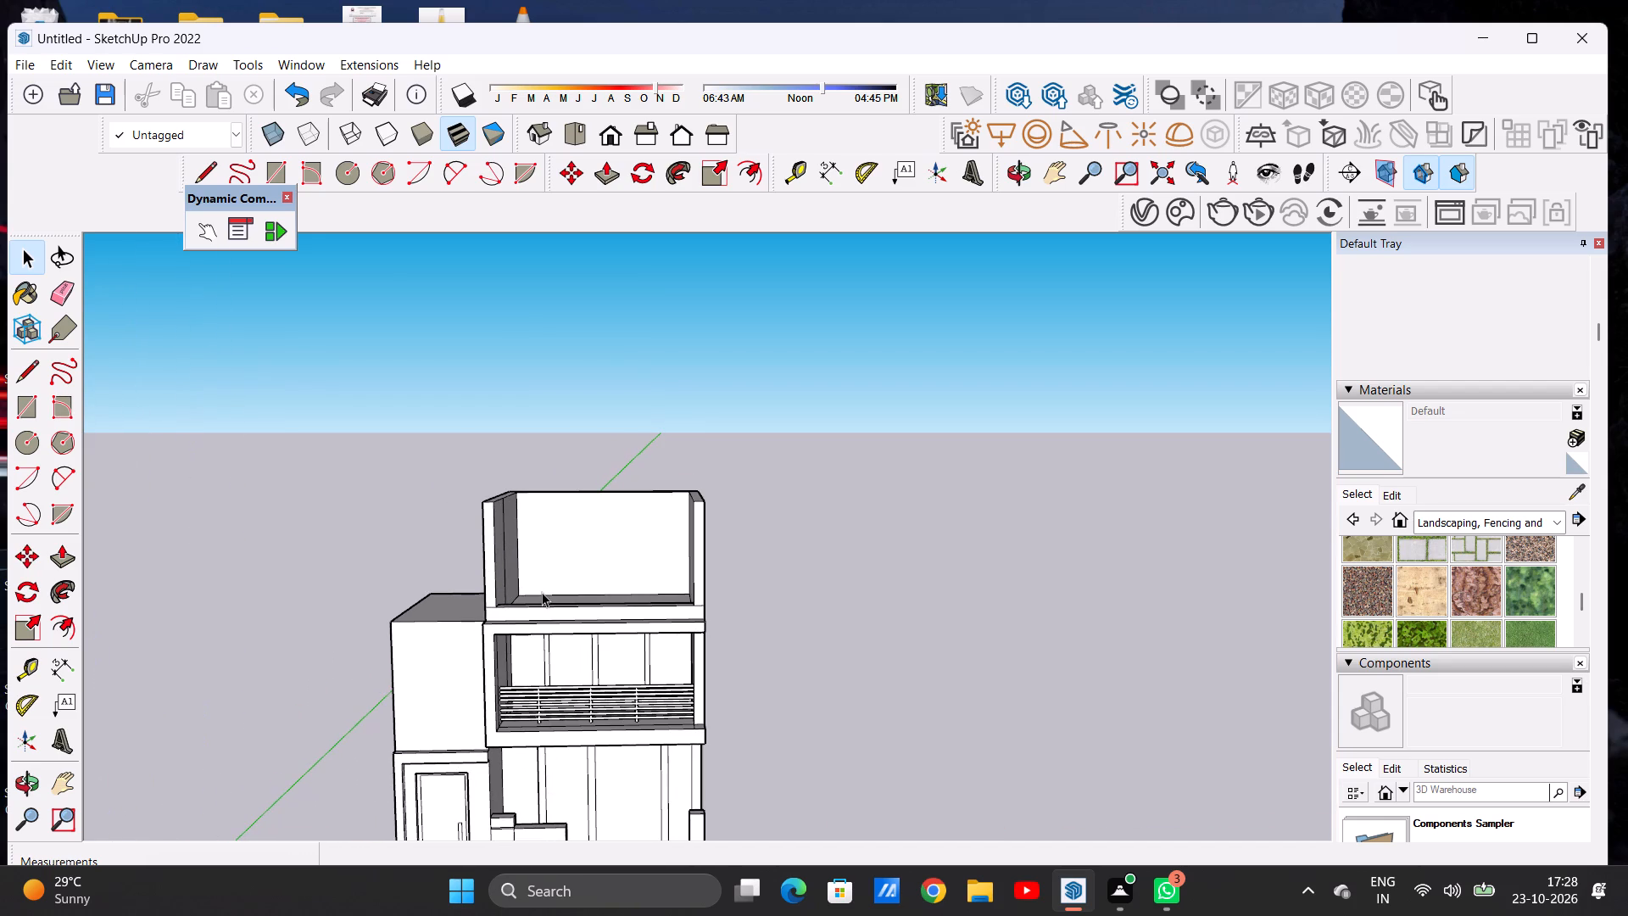
Draw a line about 10' 2 13/16" long across the top floor's floor between the two side walls, parallel to the rear wall.
middle_click_drag(578, 545, 553, 708)
scroll(603, 556, "up", 5)
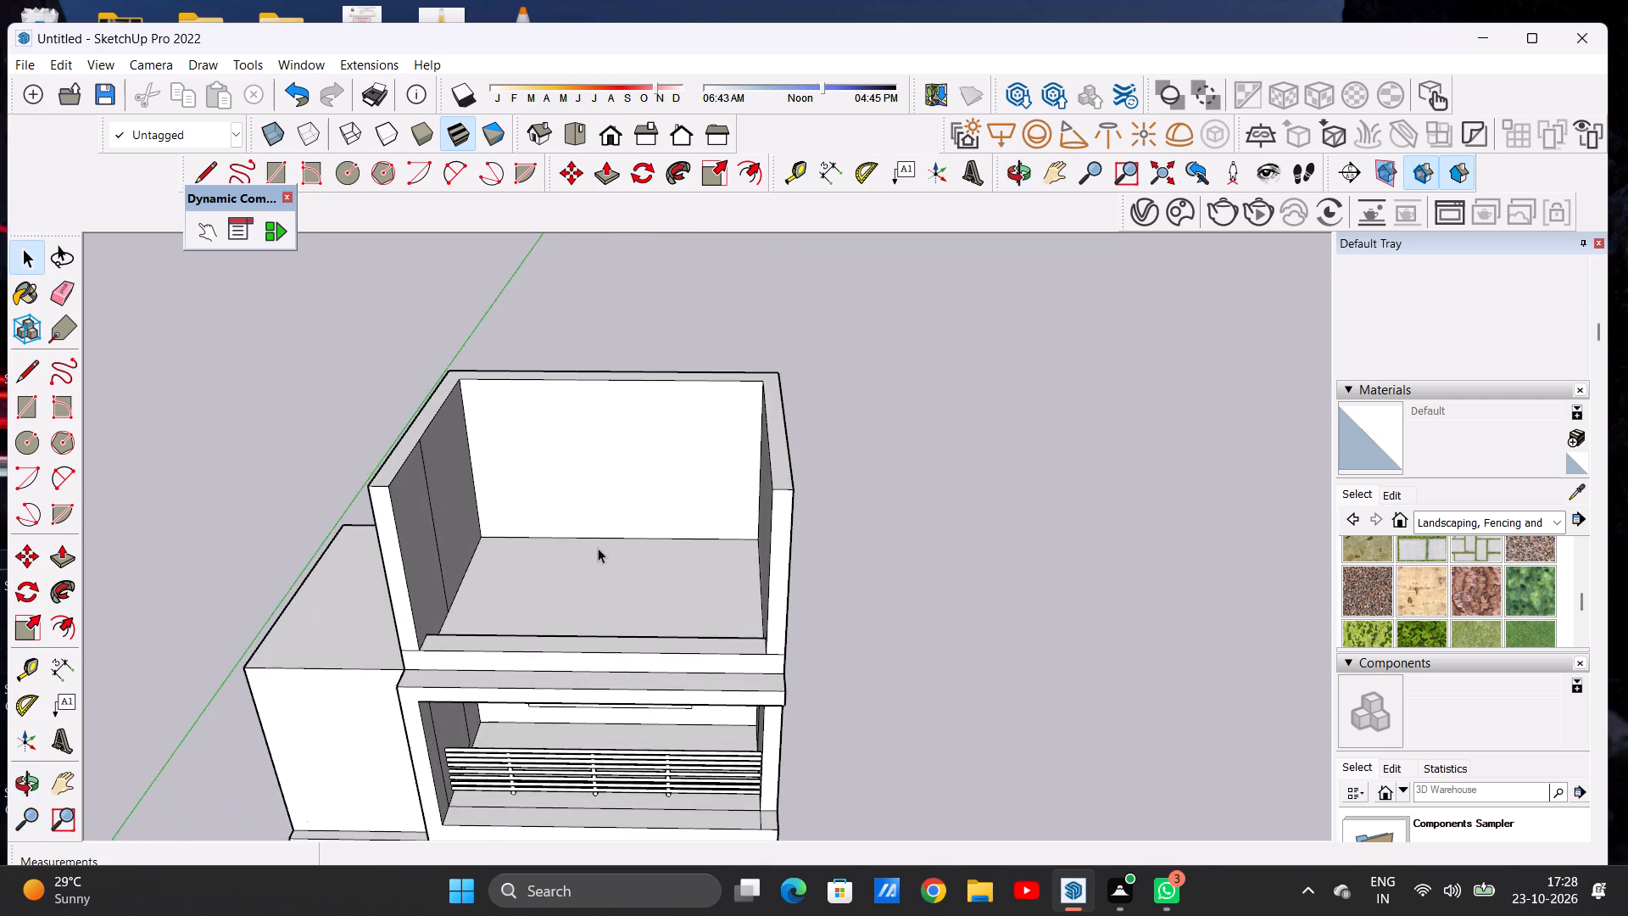
middle_click_drag(598, 550, 624, 638)
scroll(650, 607, "up", 2)
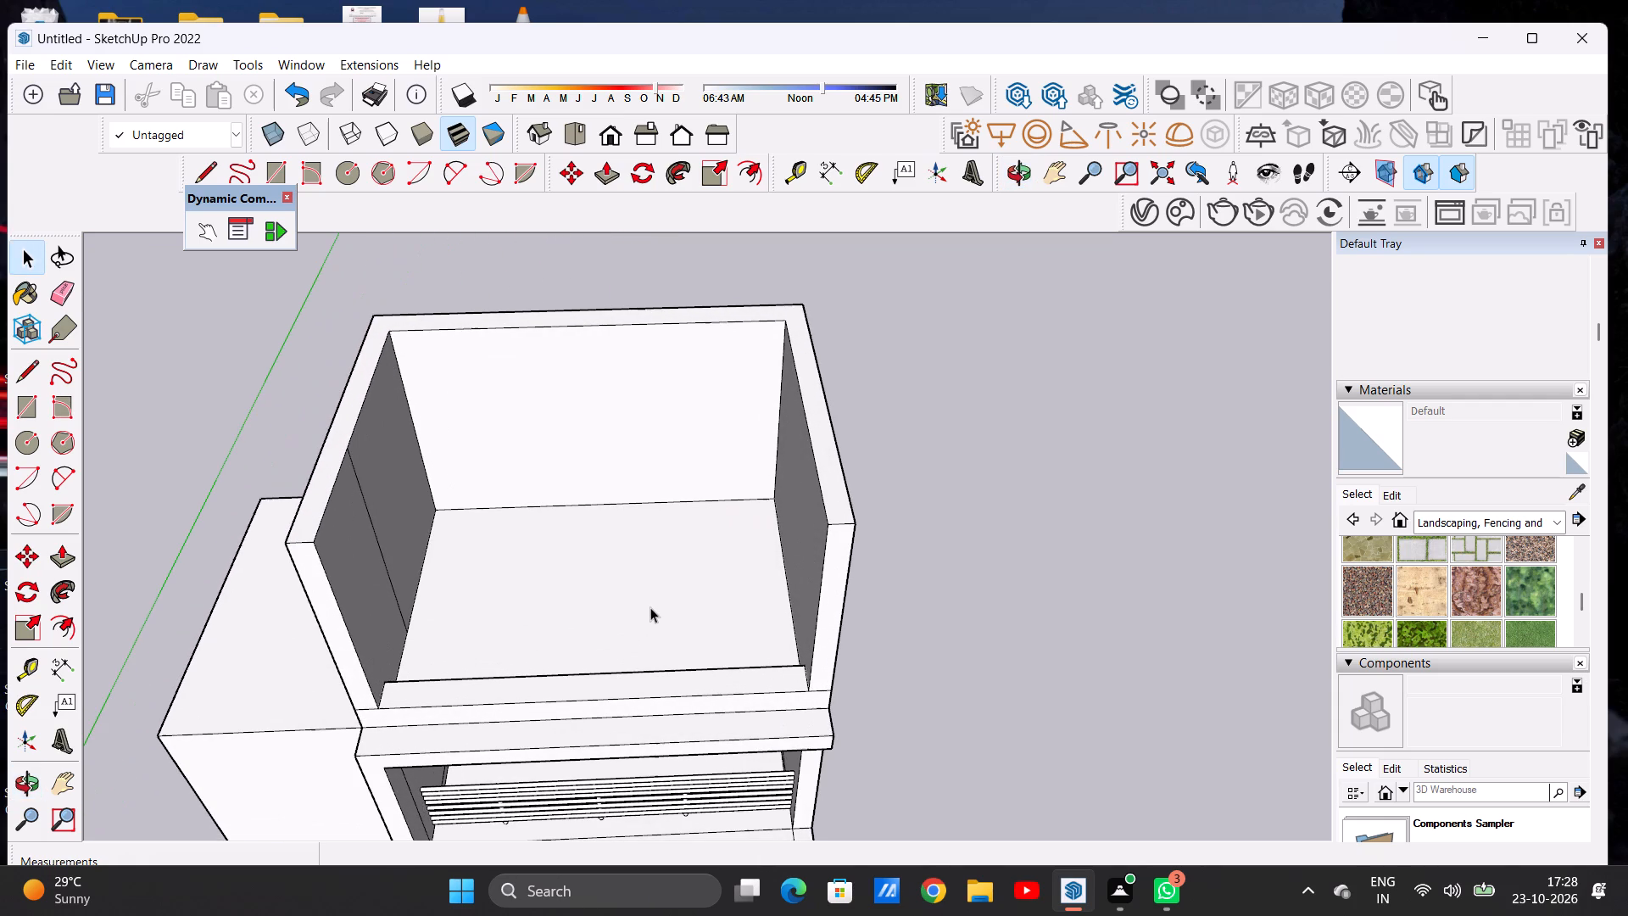
key("l")
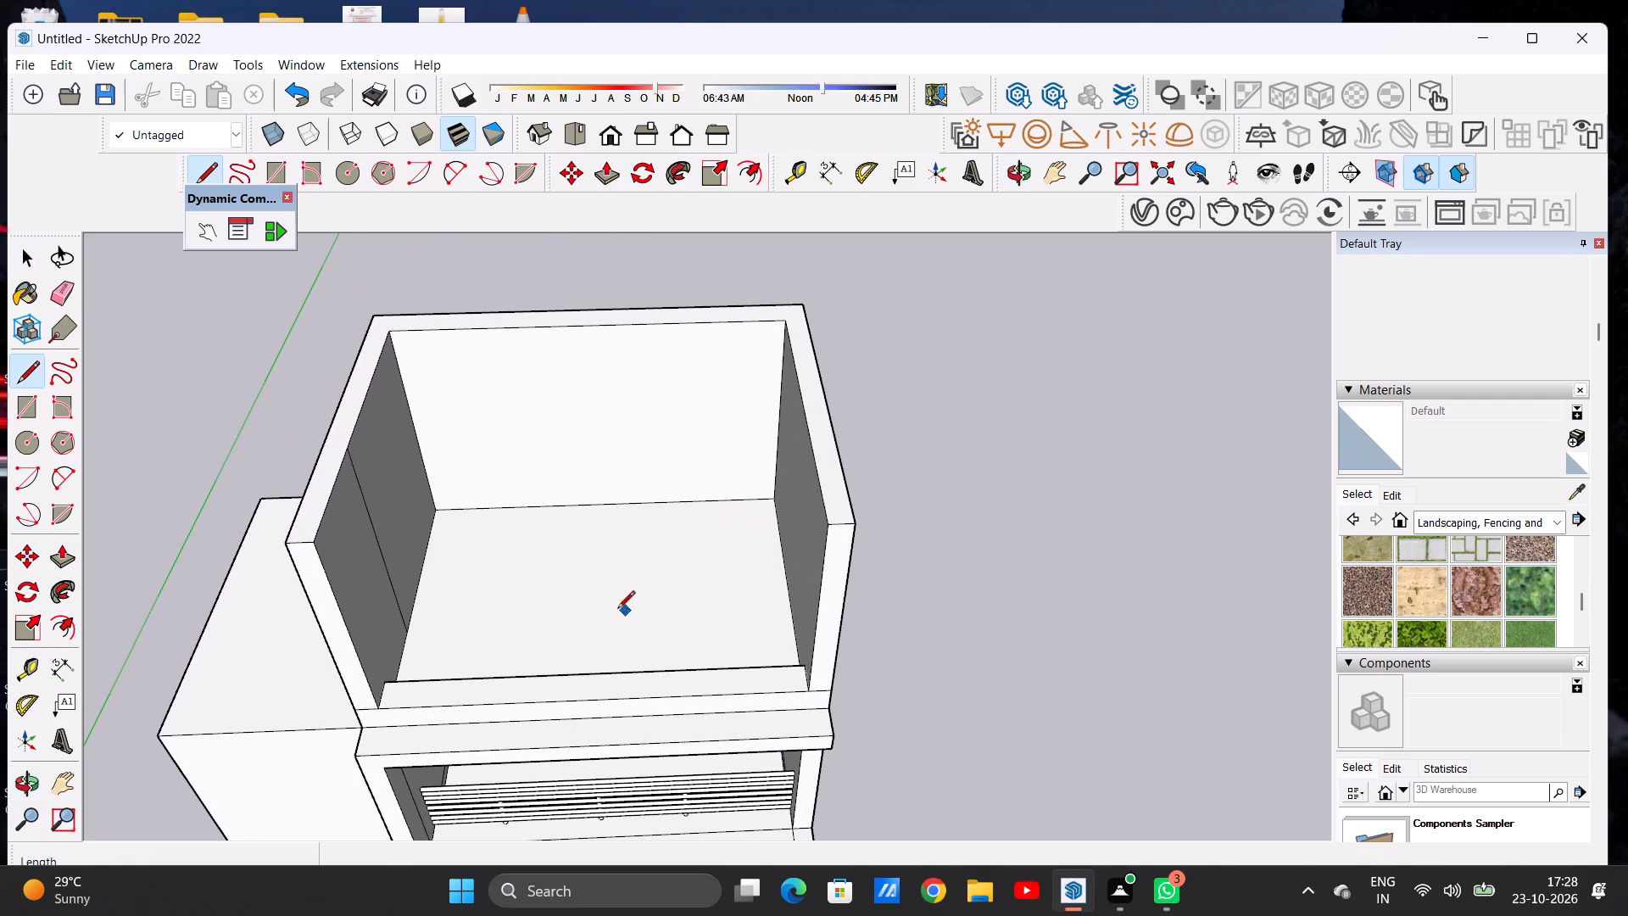
left_click(420, 589)
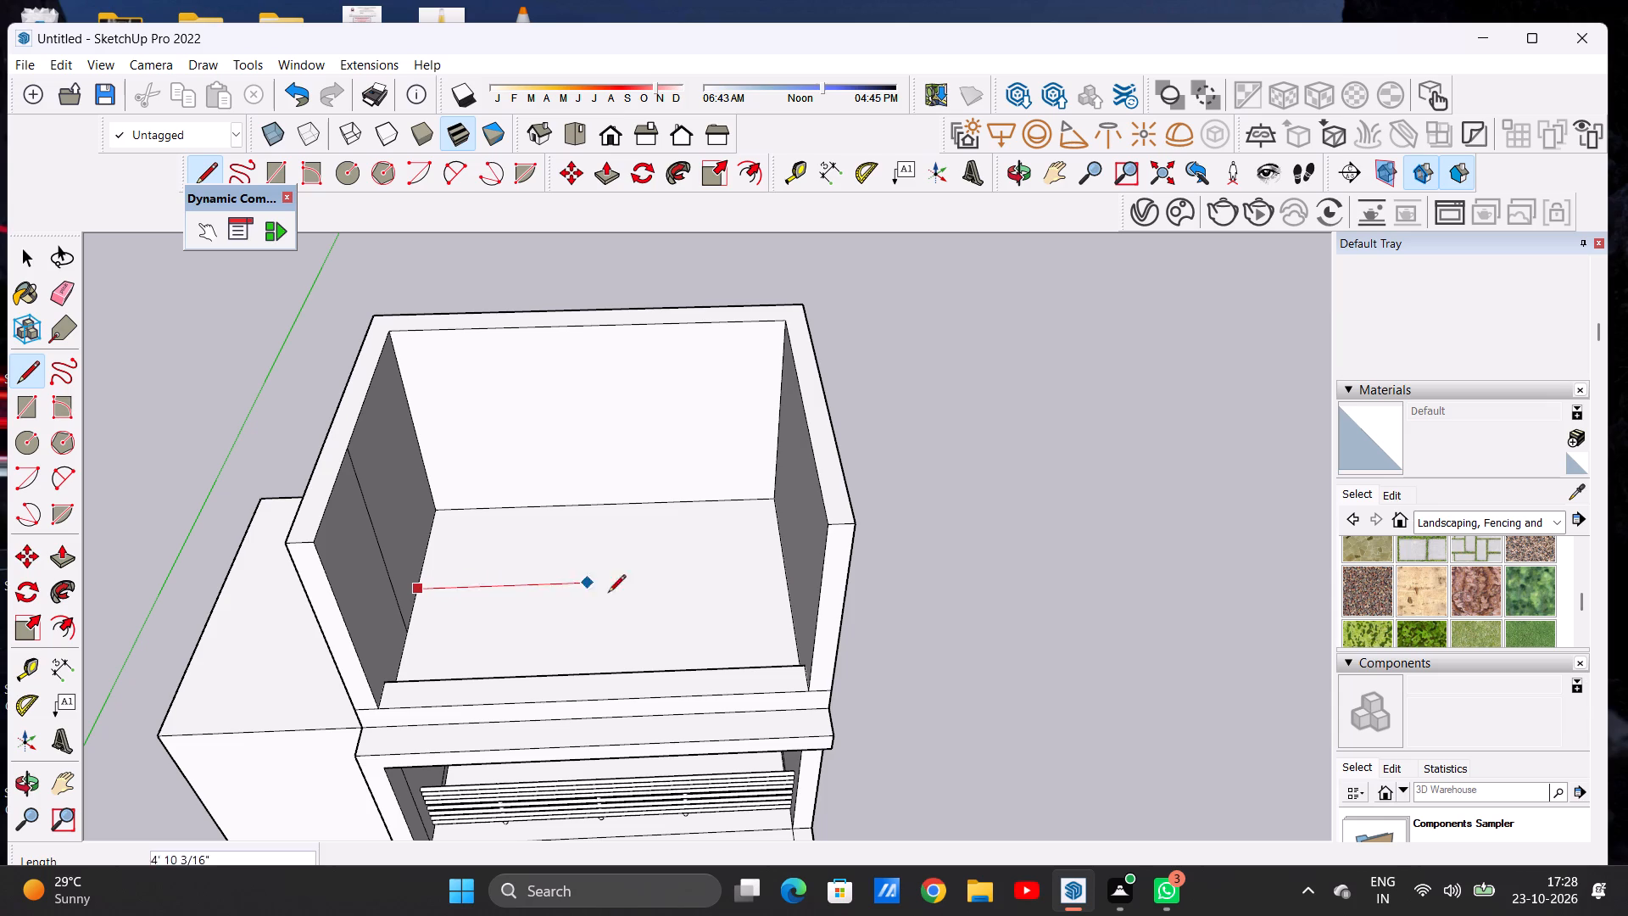
left_click(784, 570)
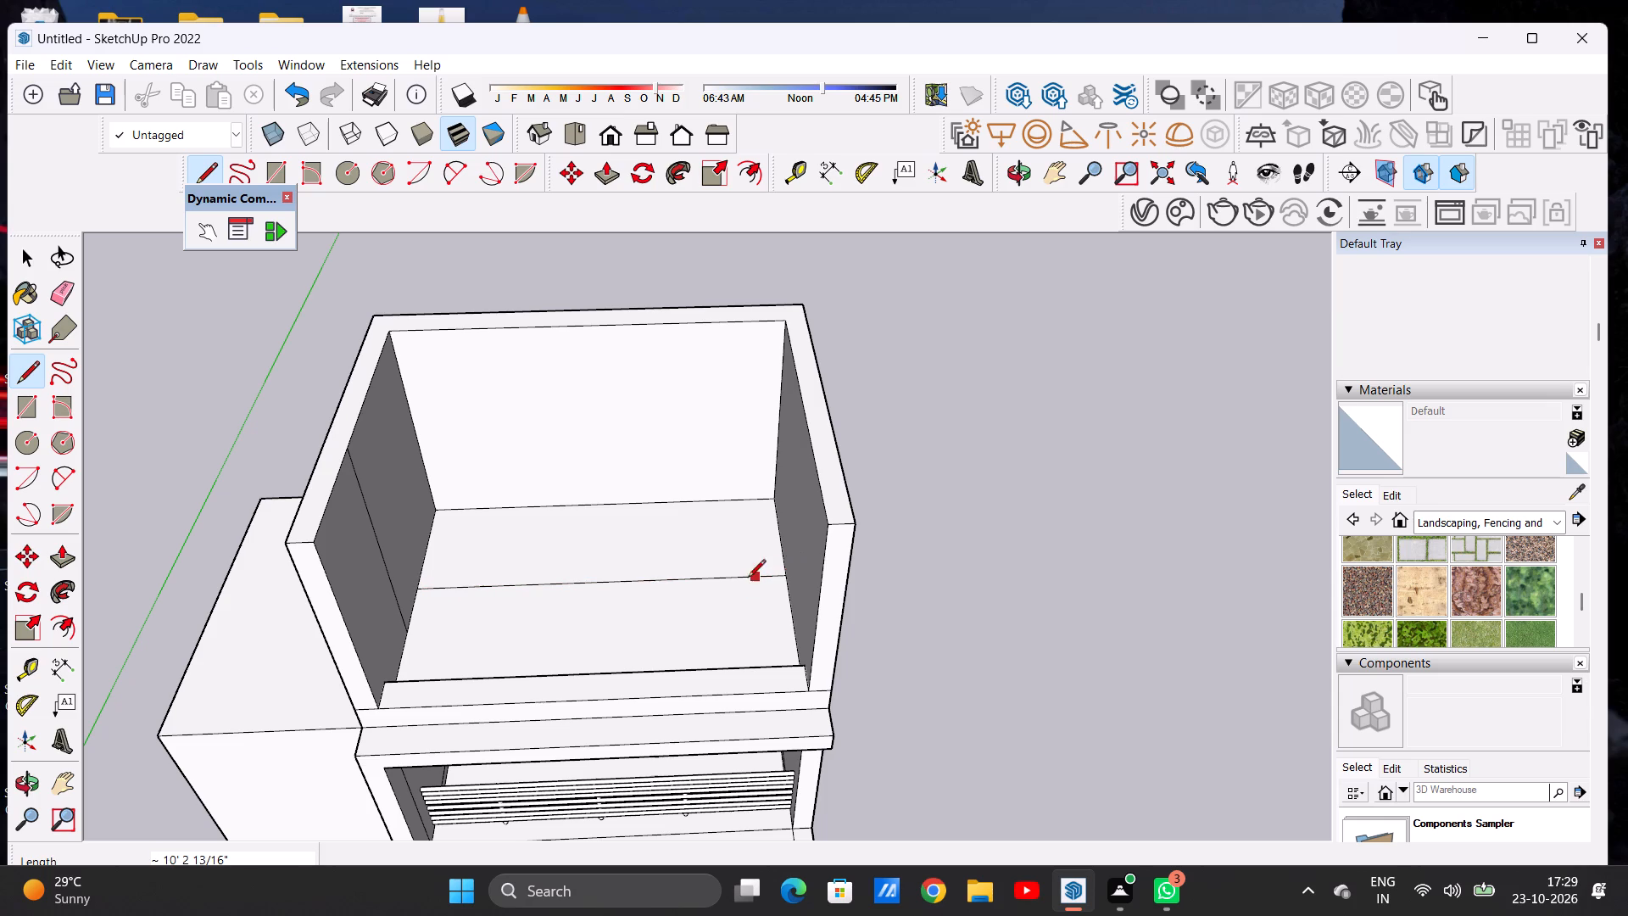
scroll(450, 572, "down", 5)
middle_click_drag(568, 595, 522, 683)
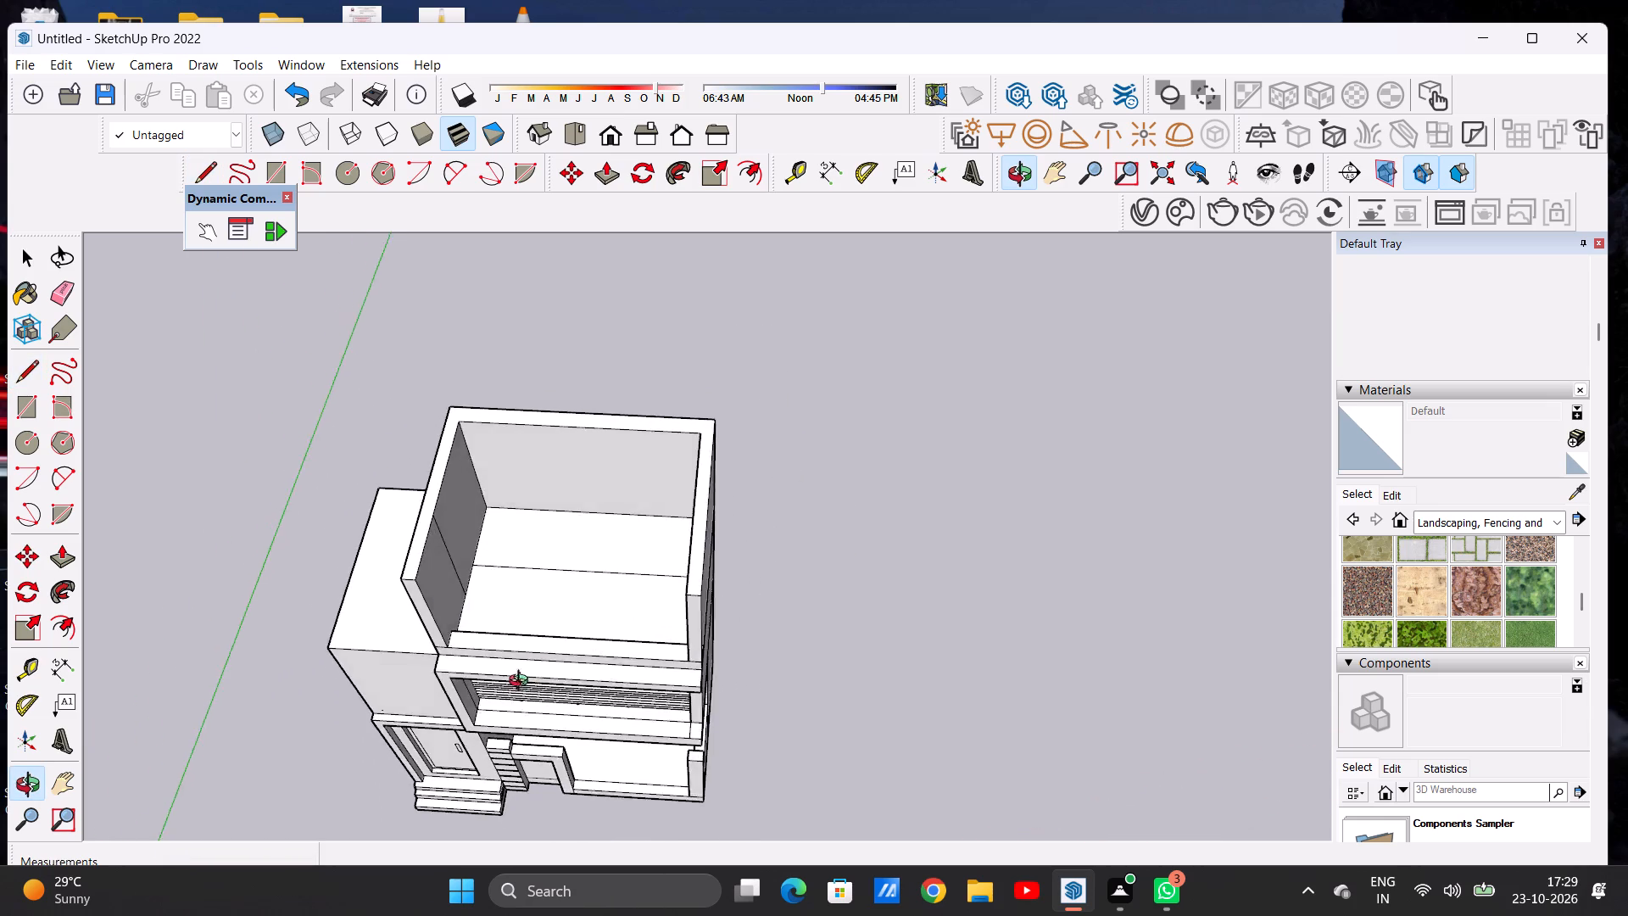
Draw a second line about 10' 2 13/16" long across the top floor's floor, parallel to and just in front of the first.
middle_click_drag(522, 683, 587, 718)
scroll(571, 609, "up", 7)
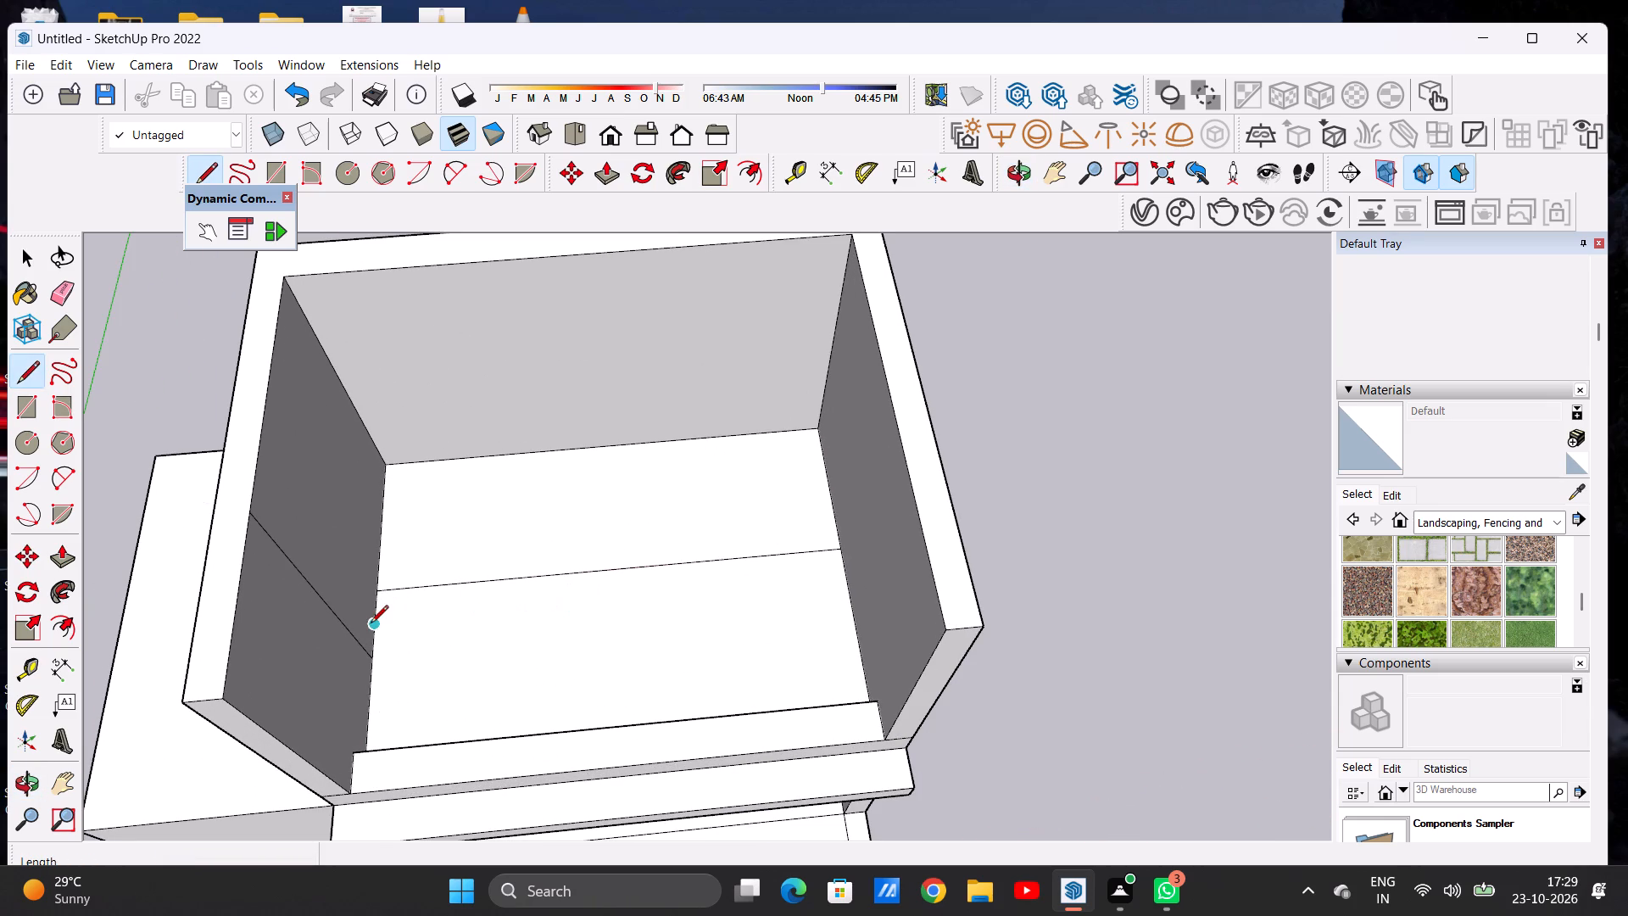
left_click(376, 612)
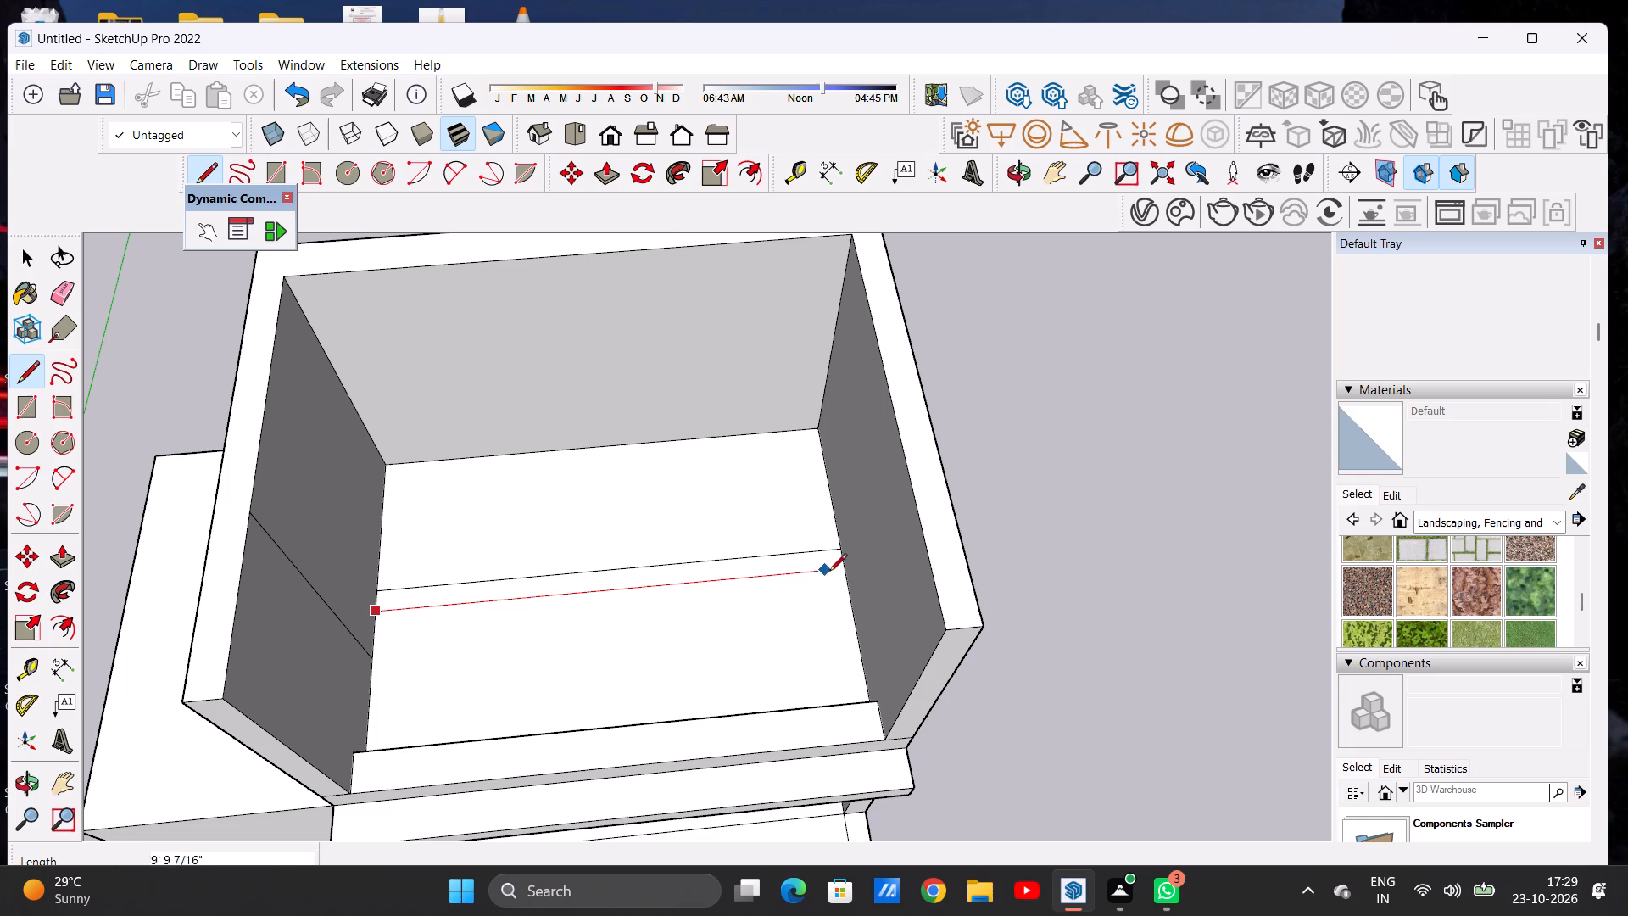
left_click(841, 572)
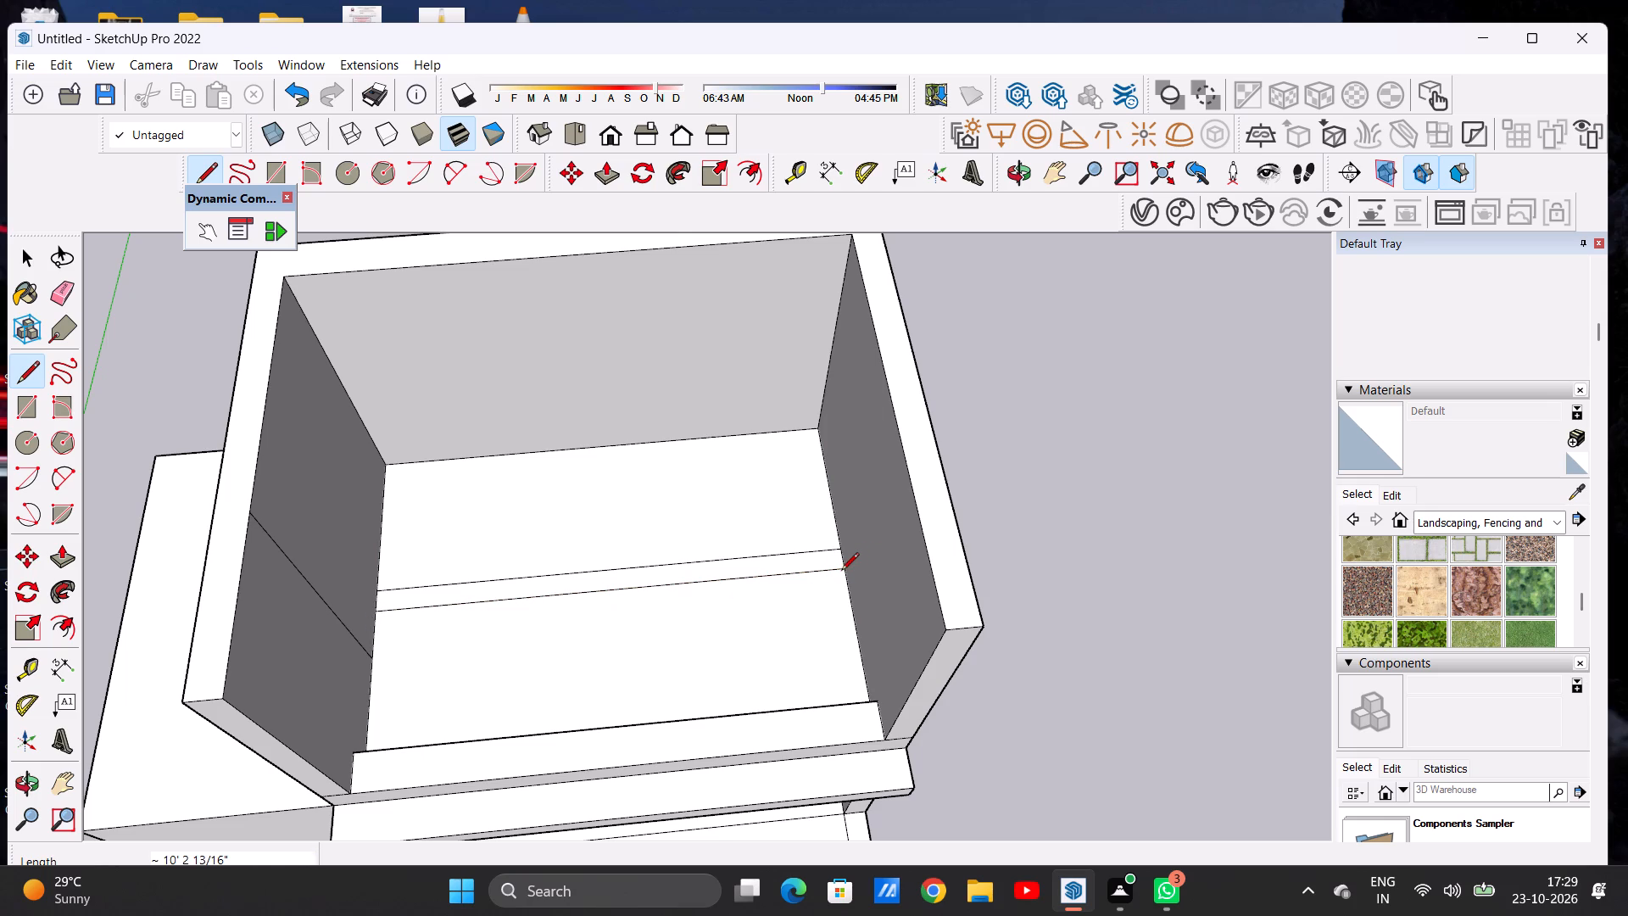
key("space")
Erase the leftover edge on the inner face of the top-floor side wall beside the entrance block.
type("E")
scroll(321, 620, "up", 5)
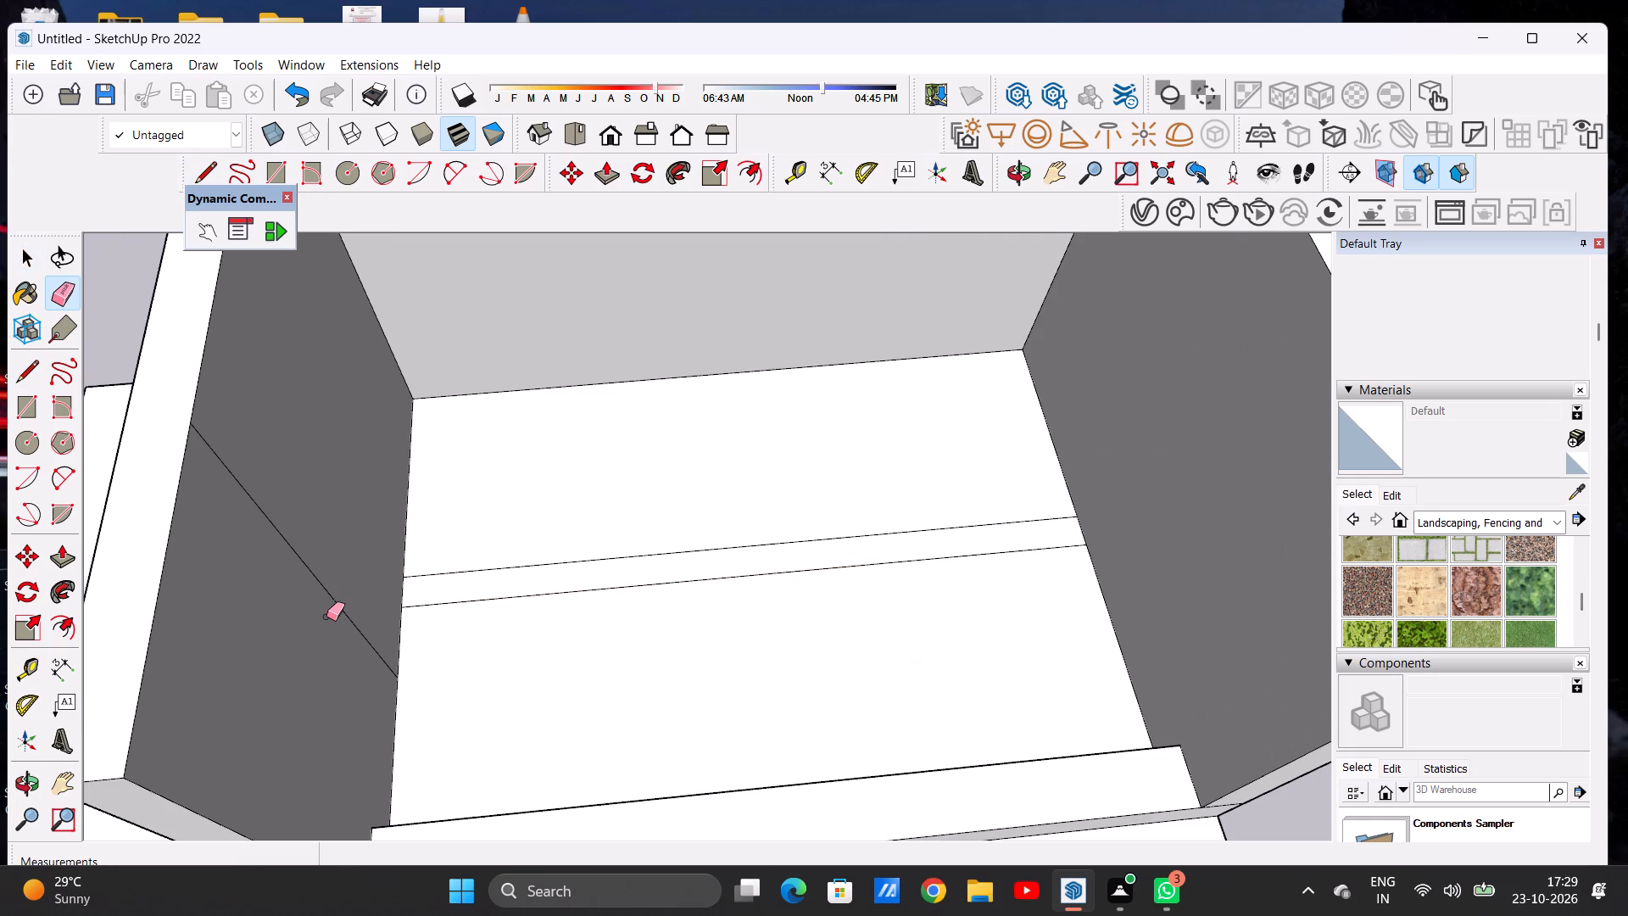
left_click_drag(337, 587, 334, 595)
key("space")
Pull the narrow strip between the two floor lines up about 6' 2", flush with the side walls' tops, as a cross wall.
scroll(641, 514, "down", 7)
scroll(555, 557, "down", 2)
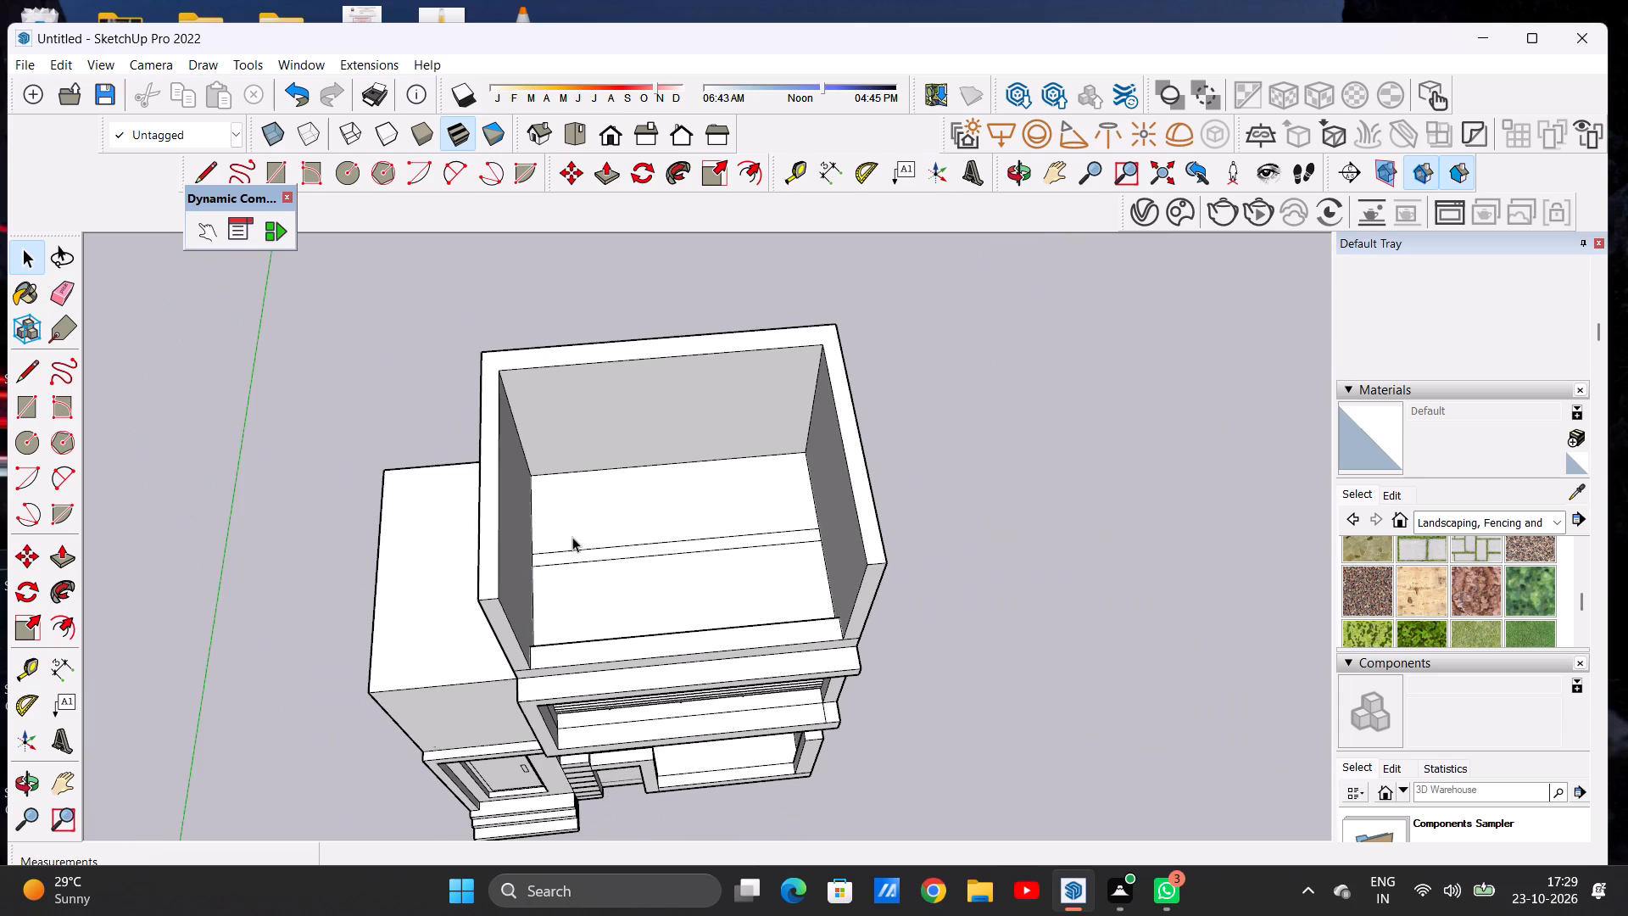
scroll(572, 534, "down", 2)
middle_click_drag(677, 606, 661, 549)
middle_click_drag(657, 544, 651, 533)
middle_click_drag(647, 528, 642, 502)
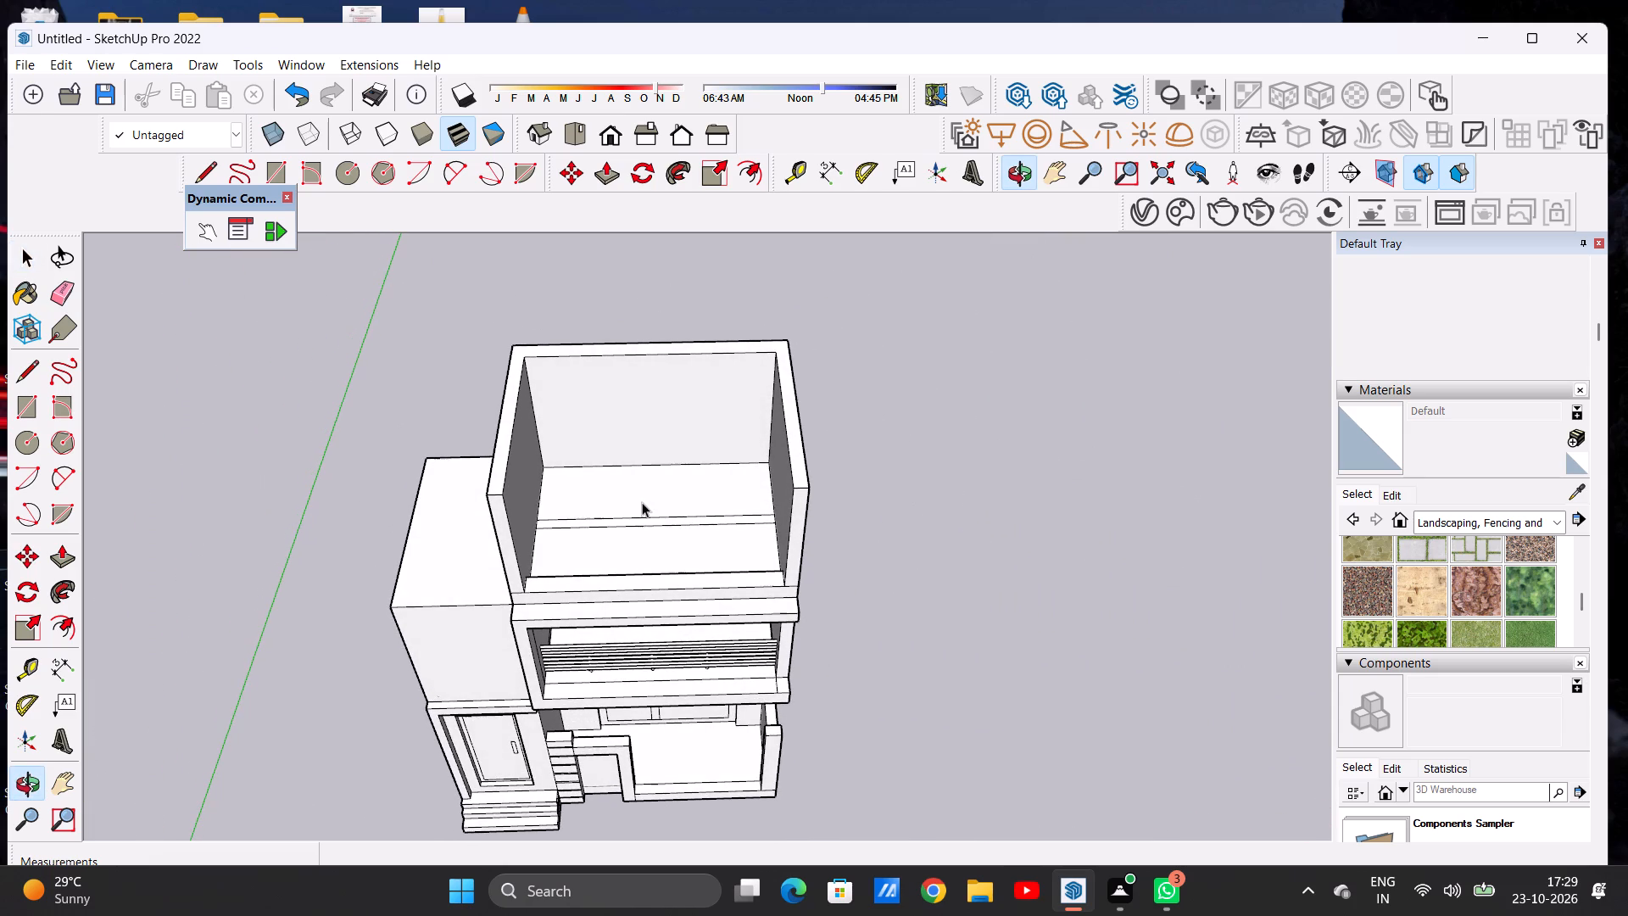
scroll(761, 489, "up", 5)
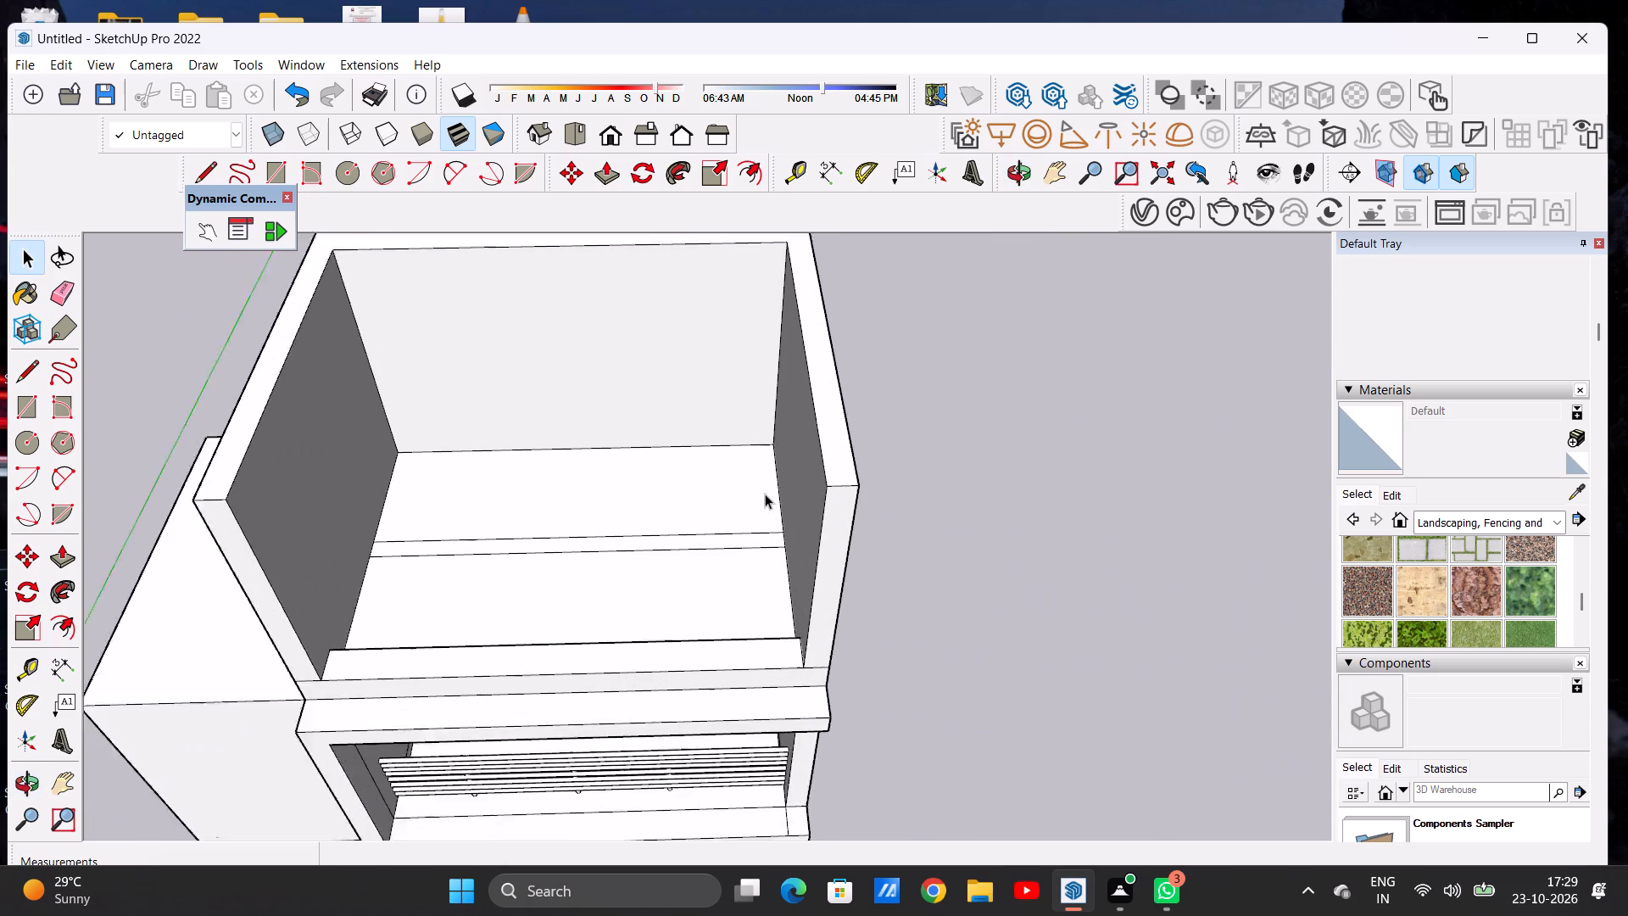
scroll(765, 494, "up", 1)
key("p")
scroll(771, 551, "up", 5)
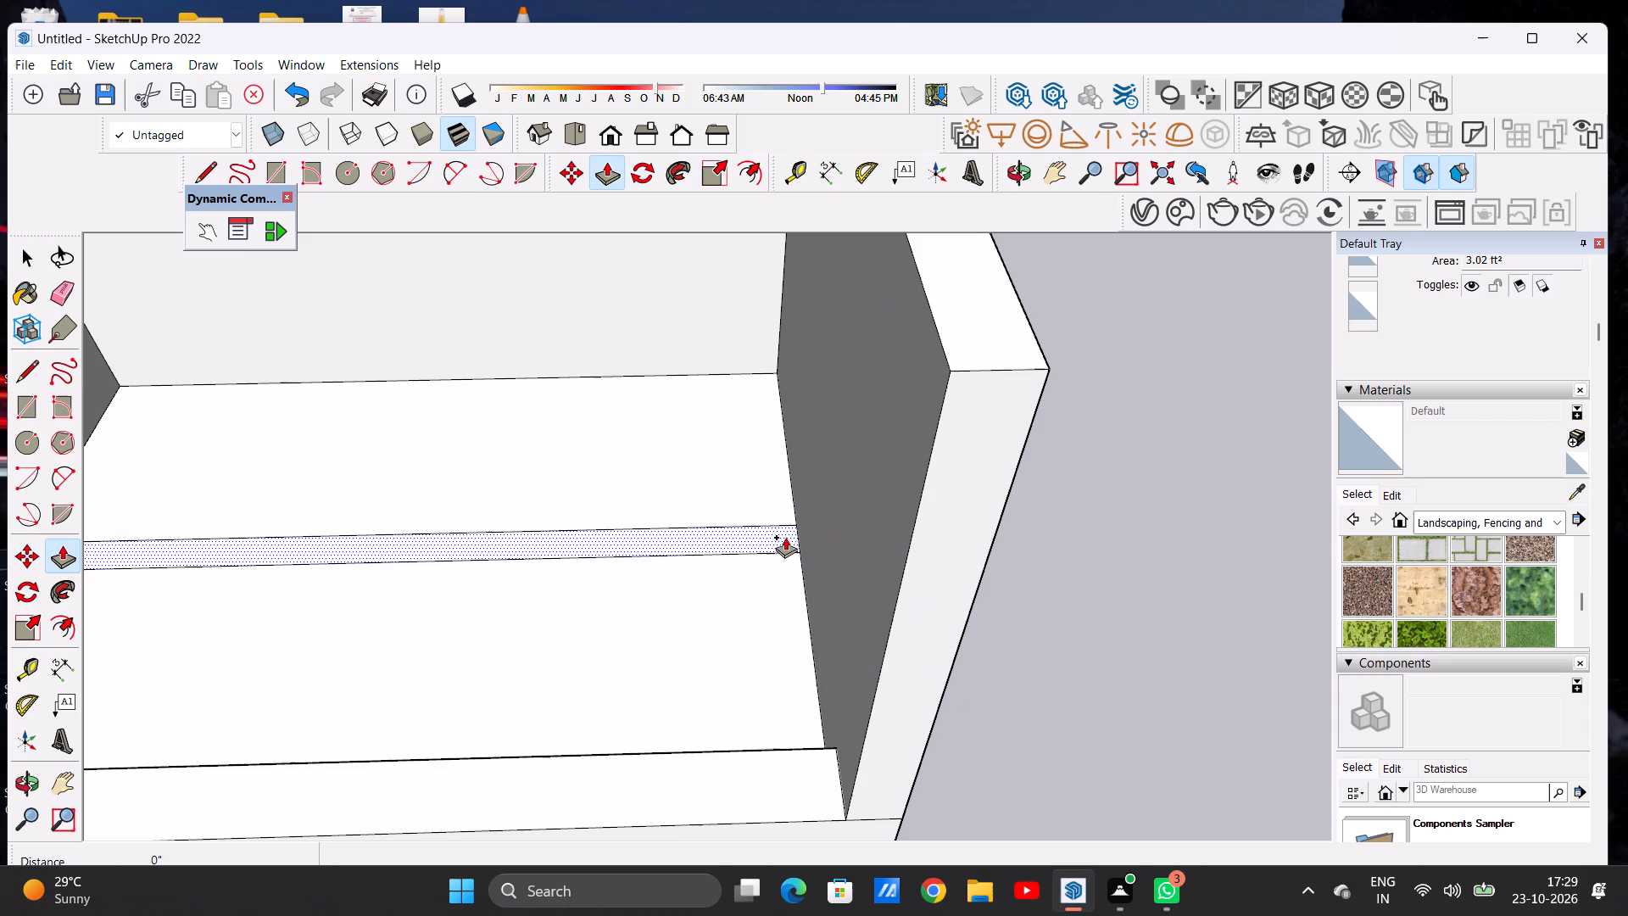
left_click(785, 537)
scroll(787, 531, "down", 2)
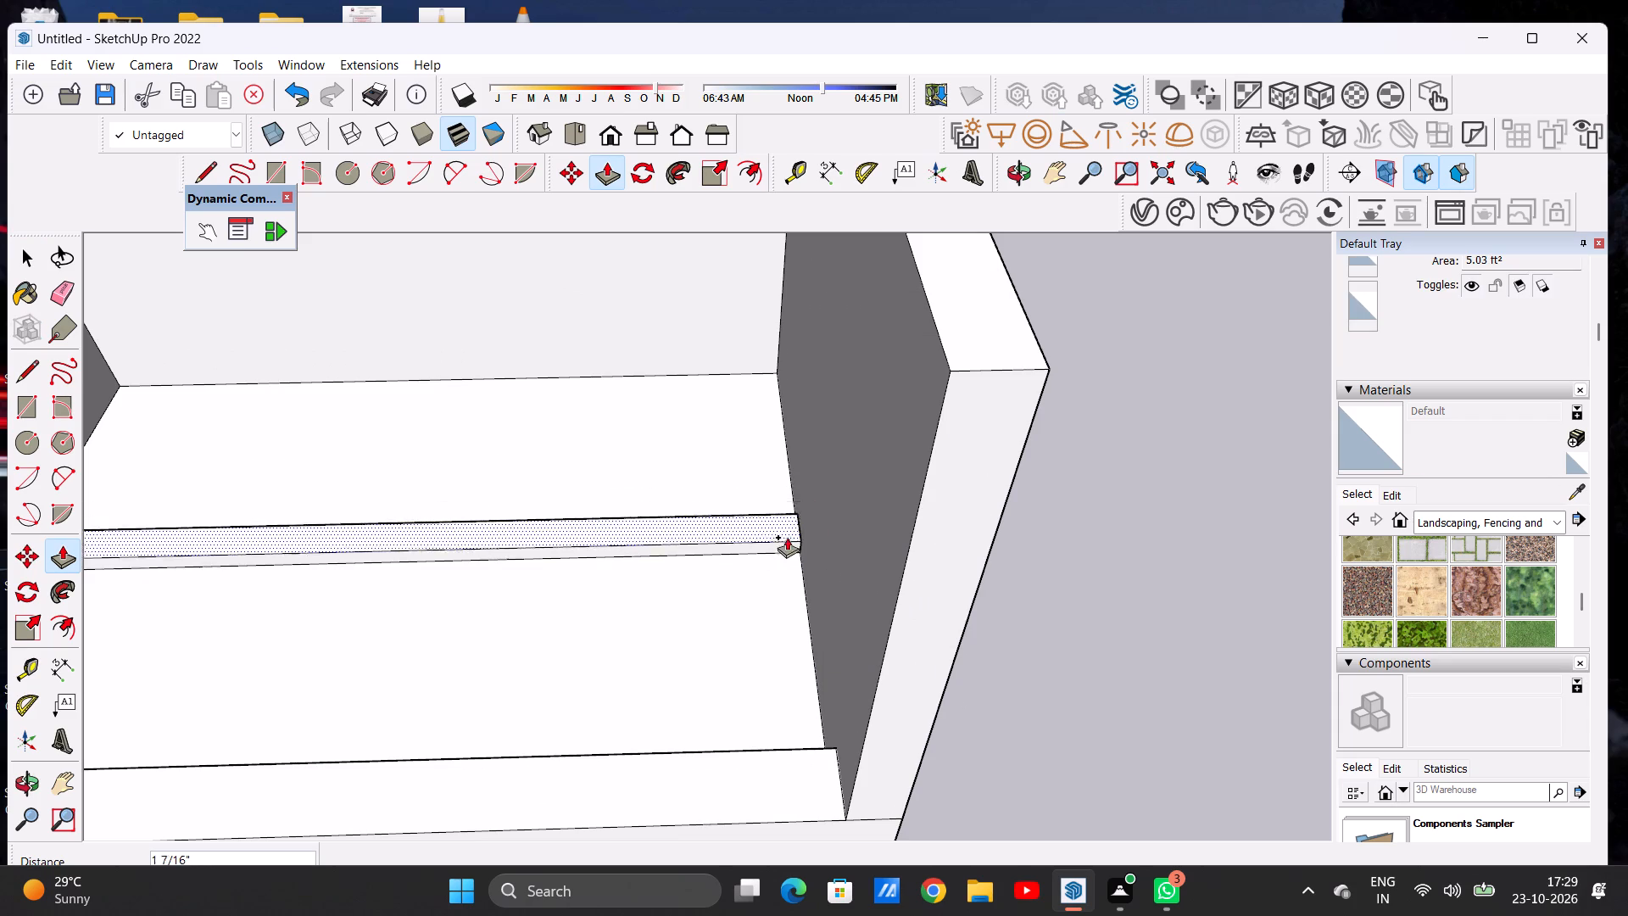
scroll(787, 537, "down", 9)
scroll(826, 430, "up", 5)
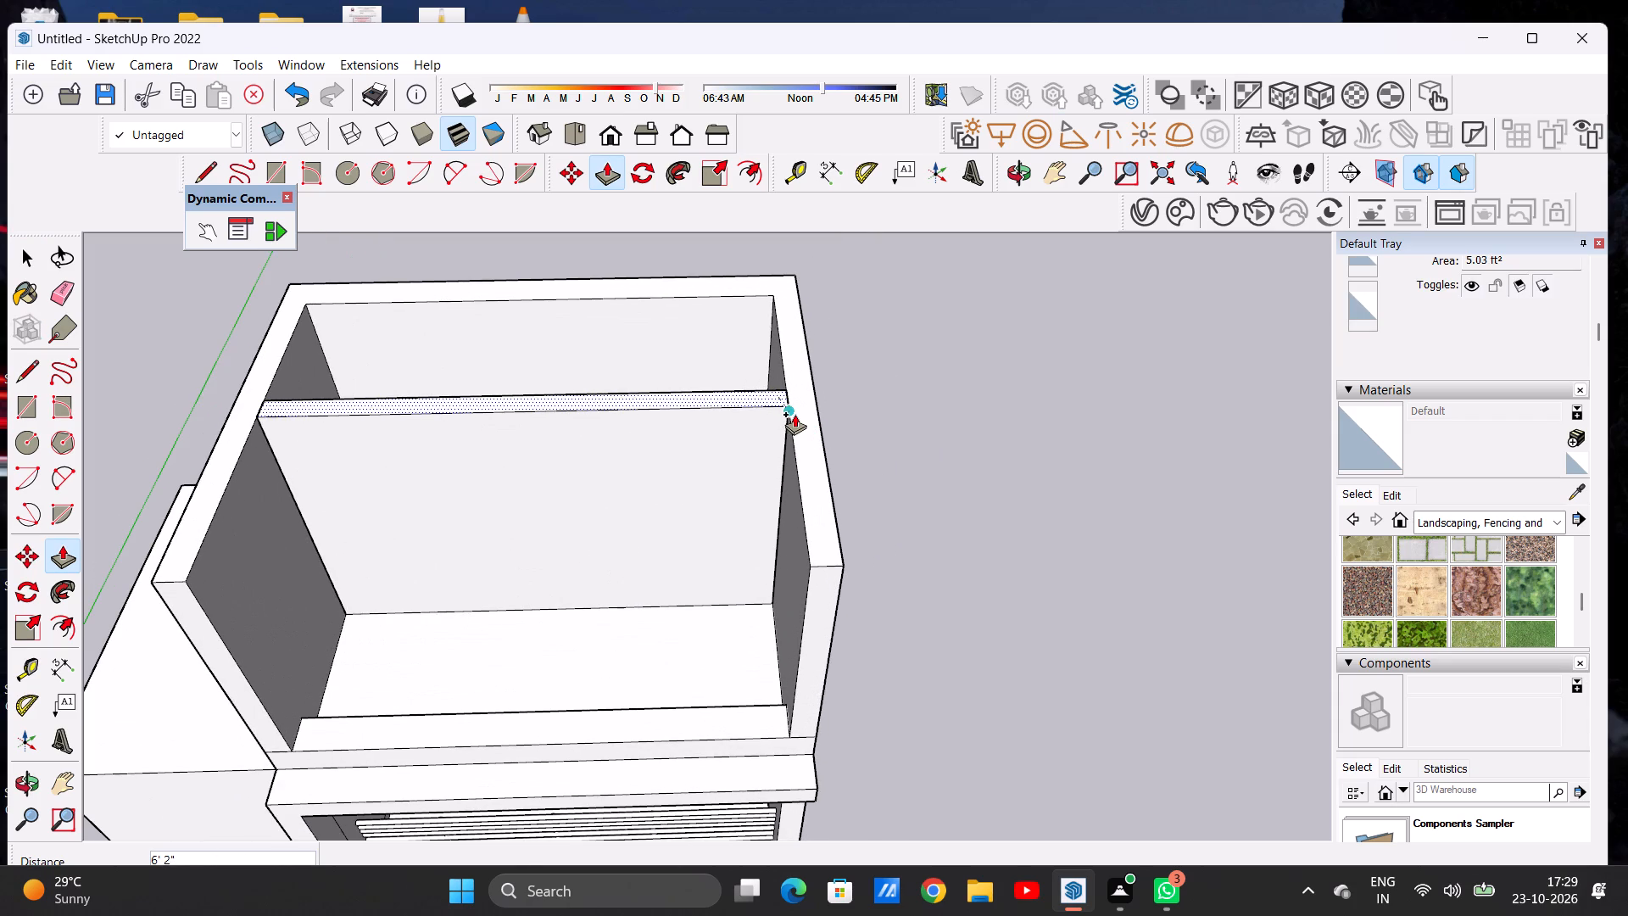
left_click(794, 414)
key("space")
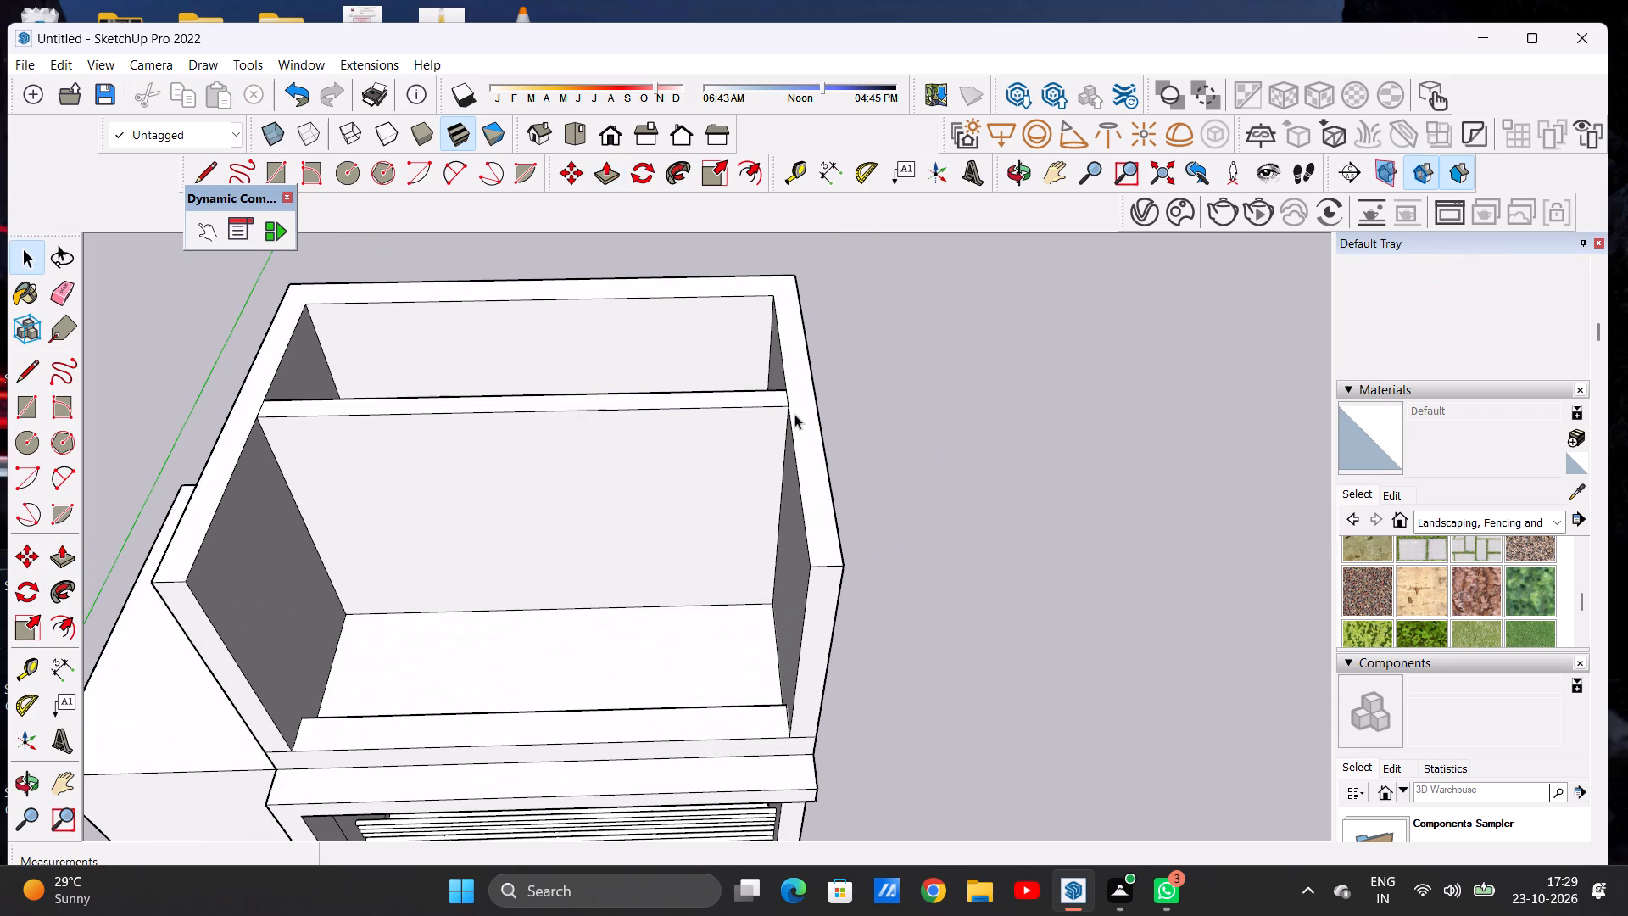
Draw a window rectangle about 6' 1 1/4" by 4' 3 3/4" on the front face of the top floor's cross wall.
scroll(755, 398, "down", 7)
middle_click_drag(611, 519, 607, 329)
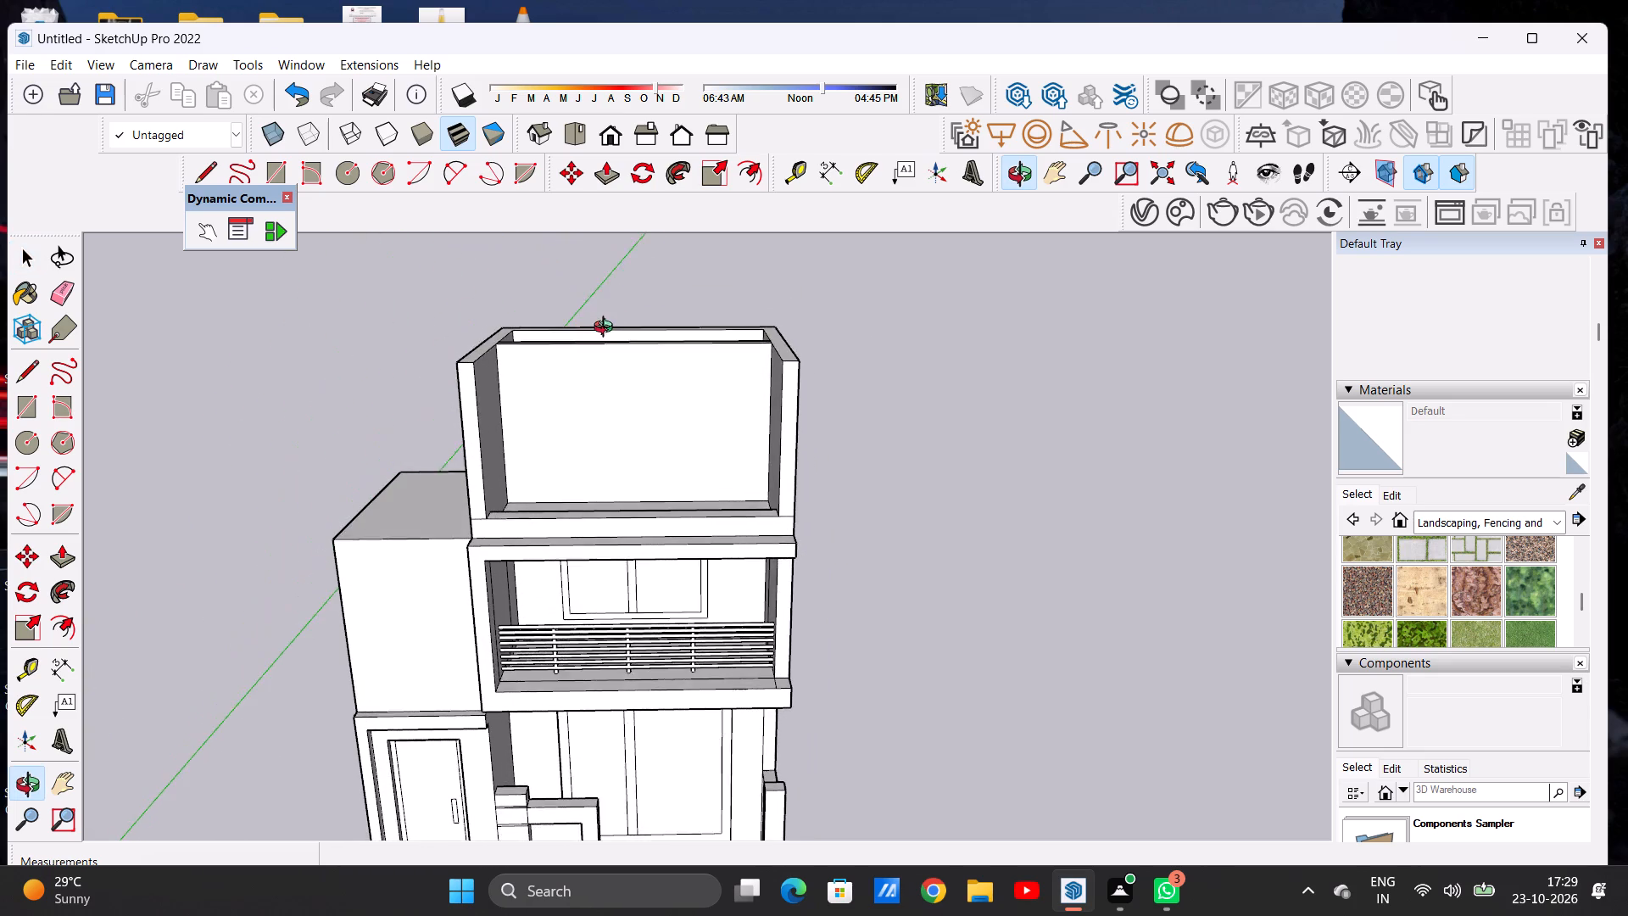
middle_click_drag(607, 329, 605, 310)
scroll(558, 516, "down", 5)
middle_click_drag(578, 513, 581, 468)
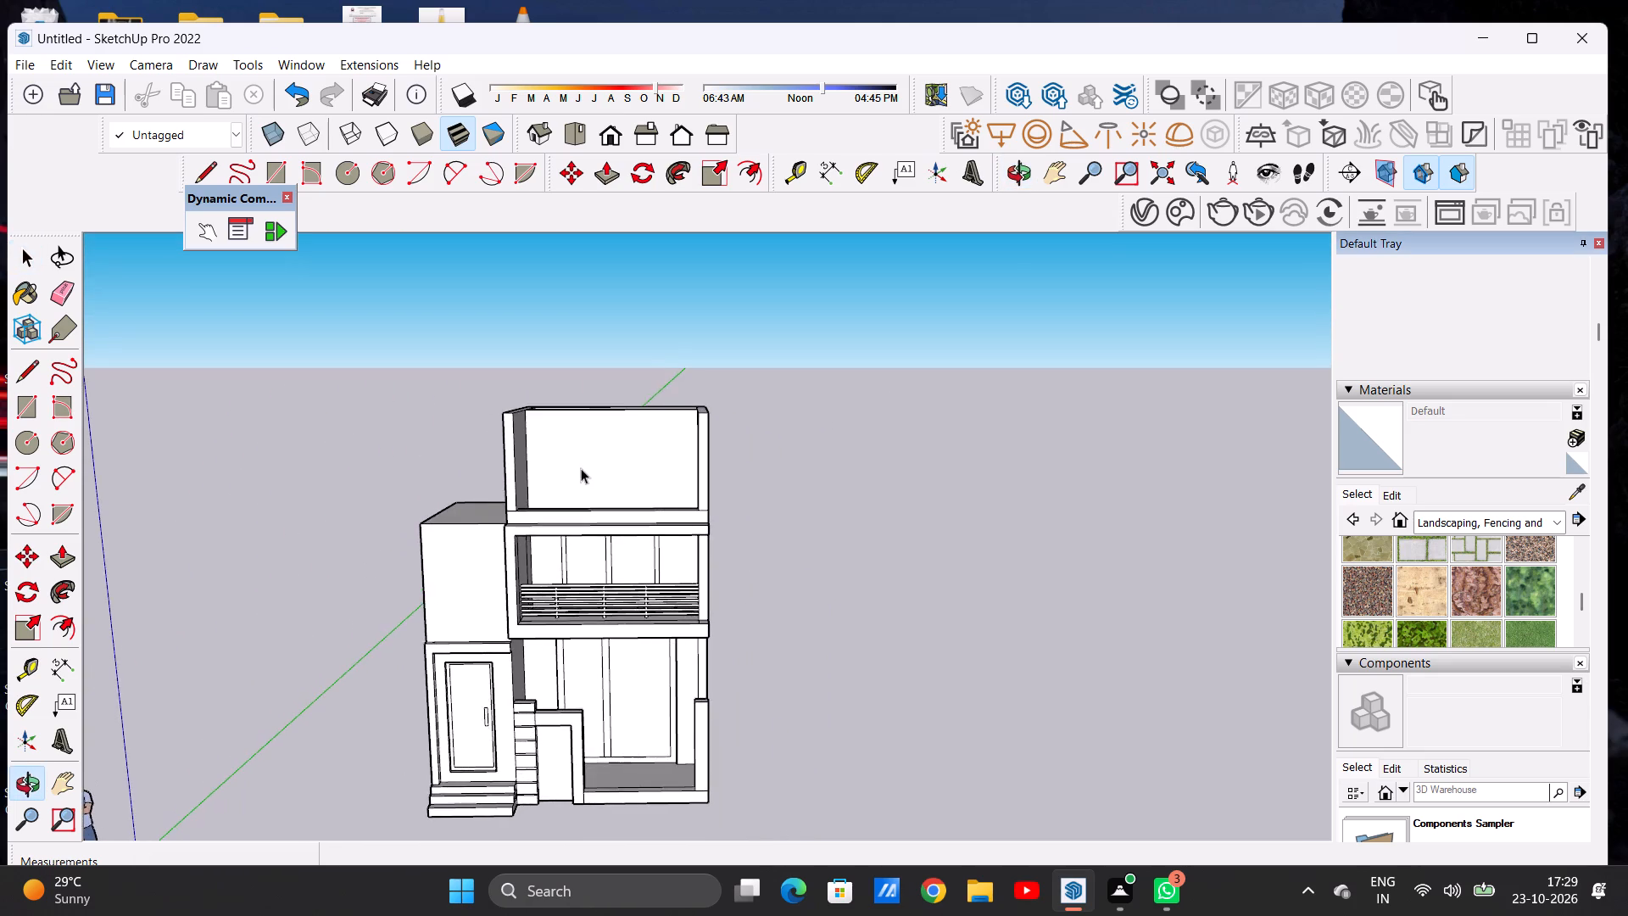
scroll(592, 473, "up", 3)
scroll(626, 501, "down", 2)
scroll(573, 466, "up", 4)
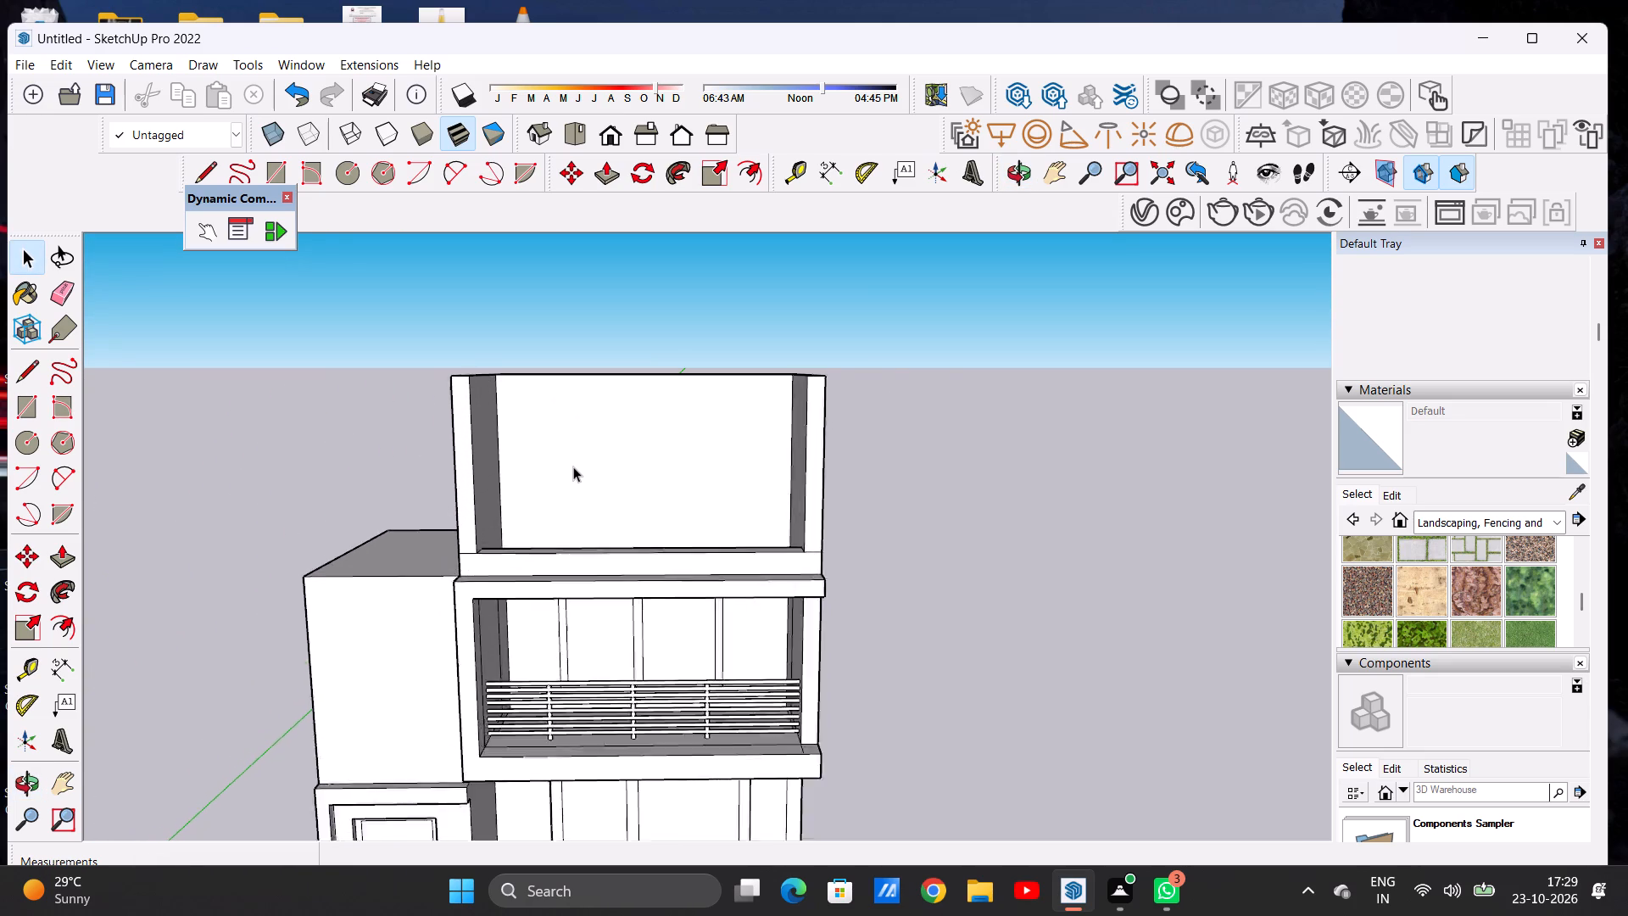
scroll(573, 466, "up", 3)
middle_click_drag(644, 484, 646, 559)
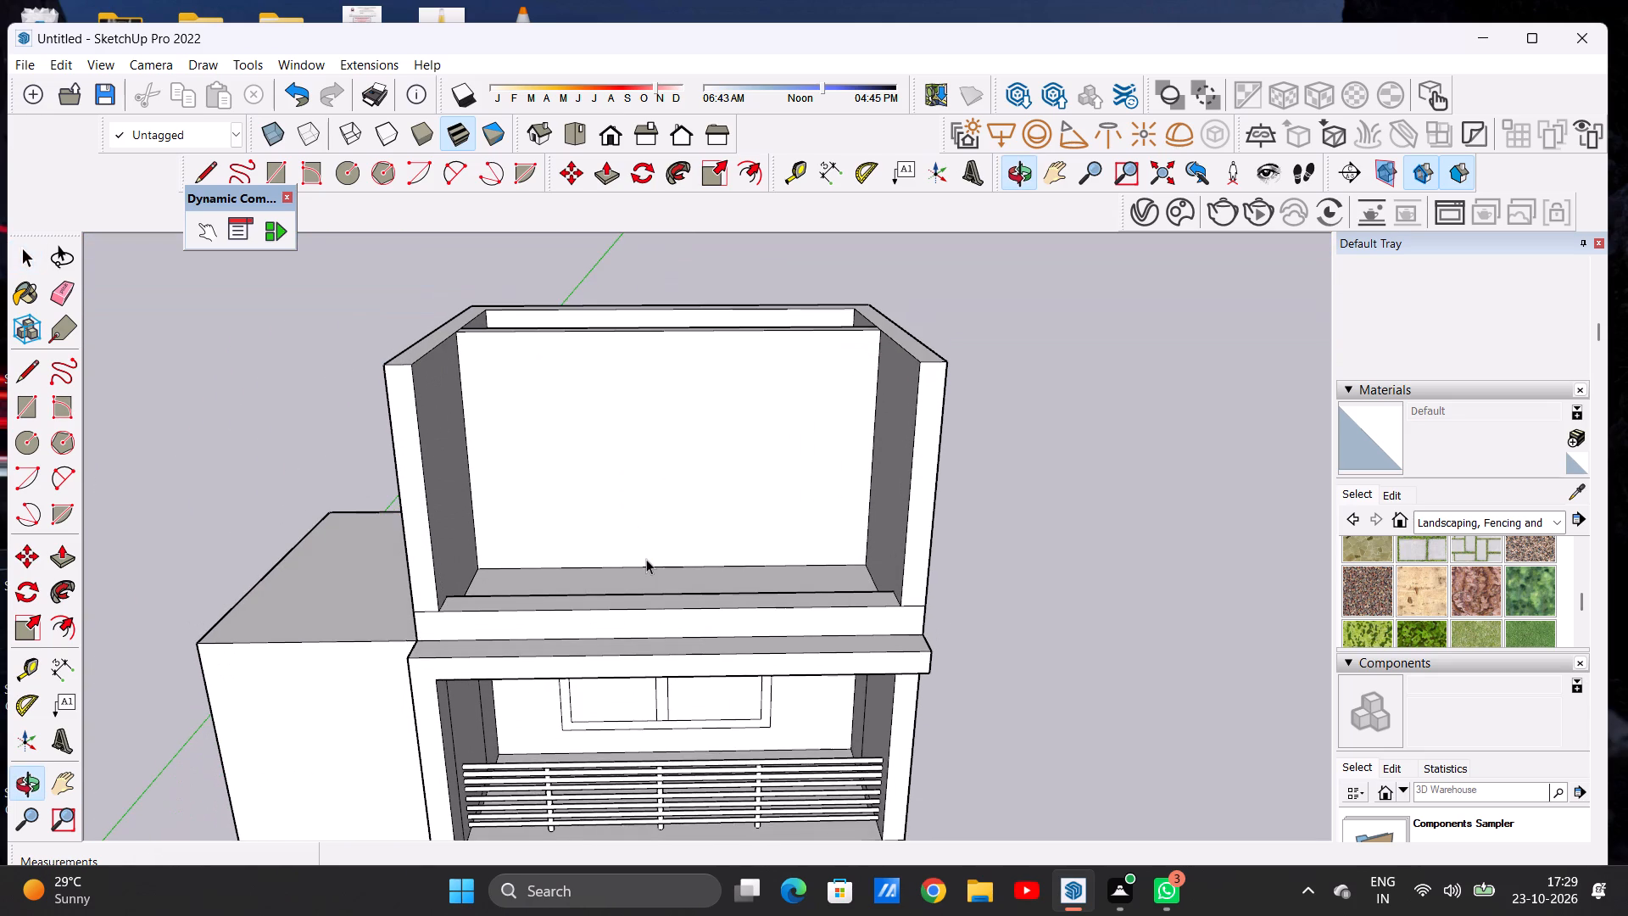
key("r")
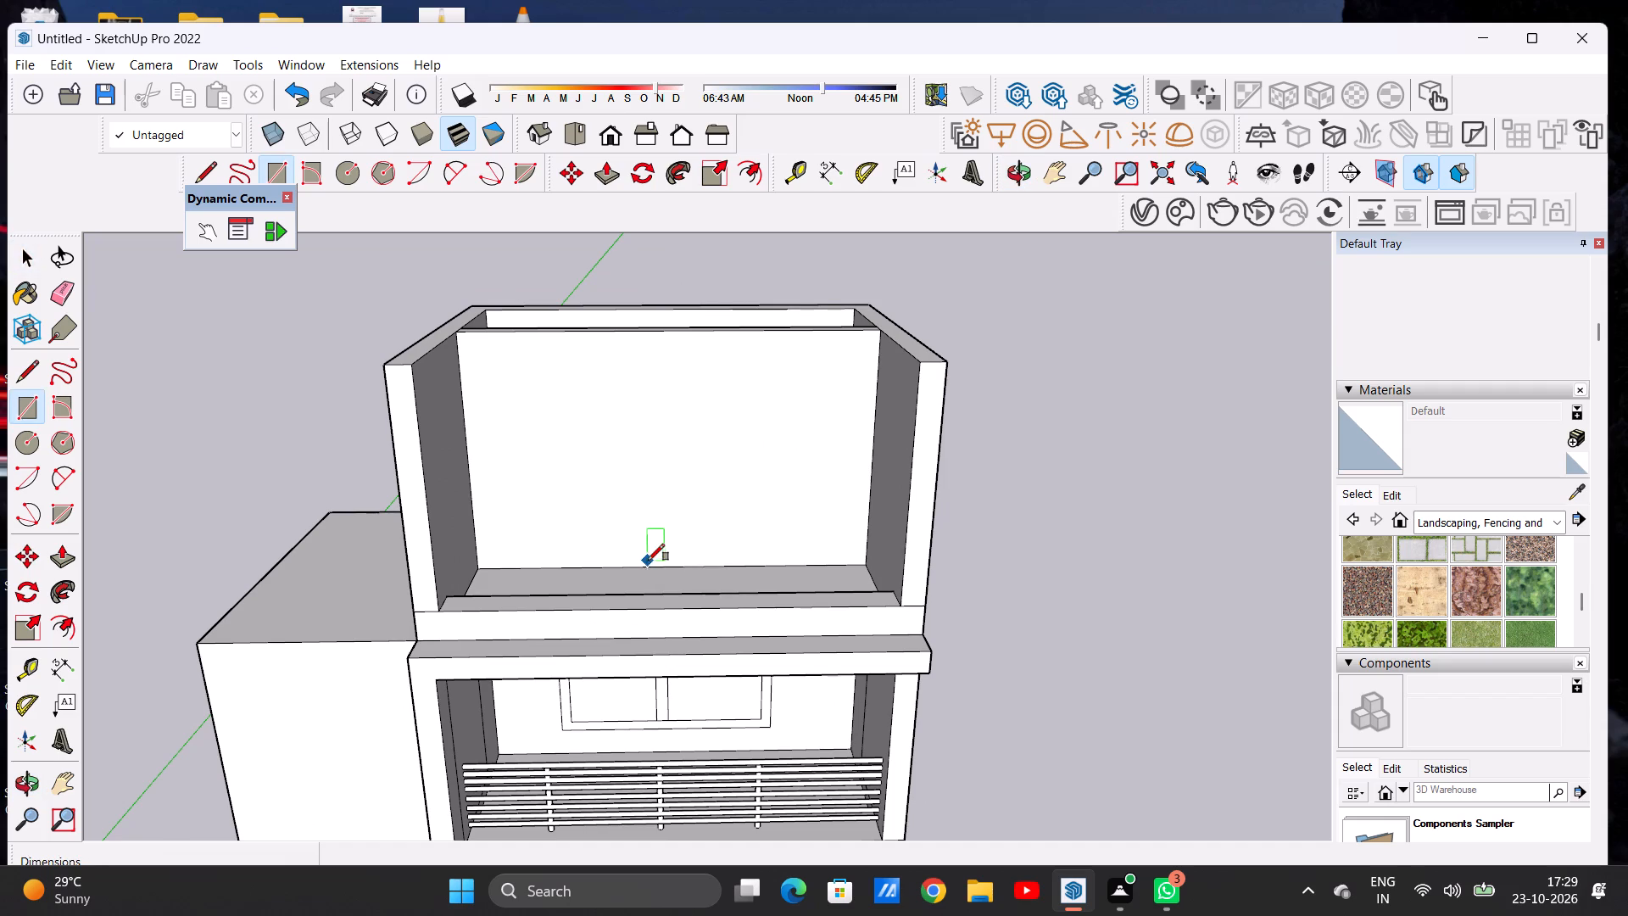
middle_click_drag(626, 572, 624, 483)
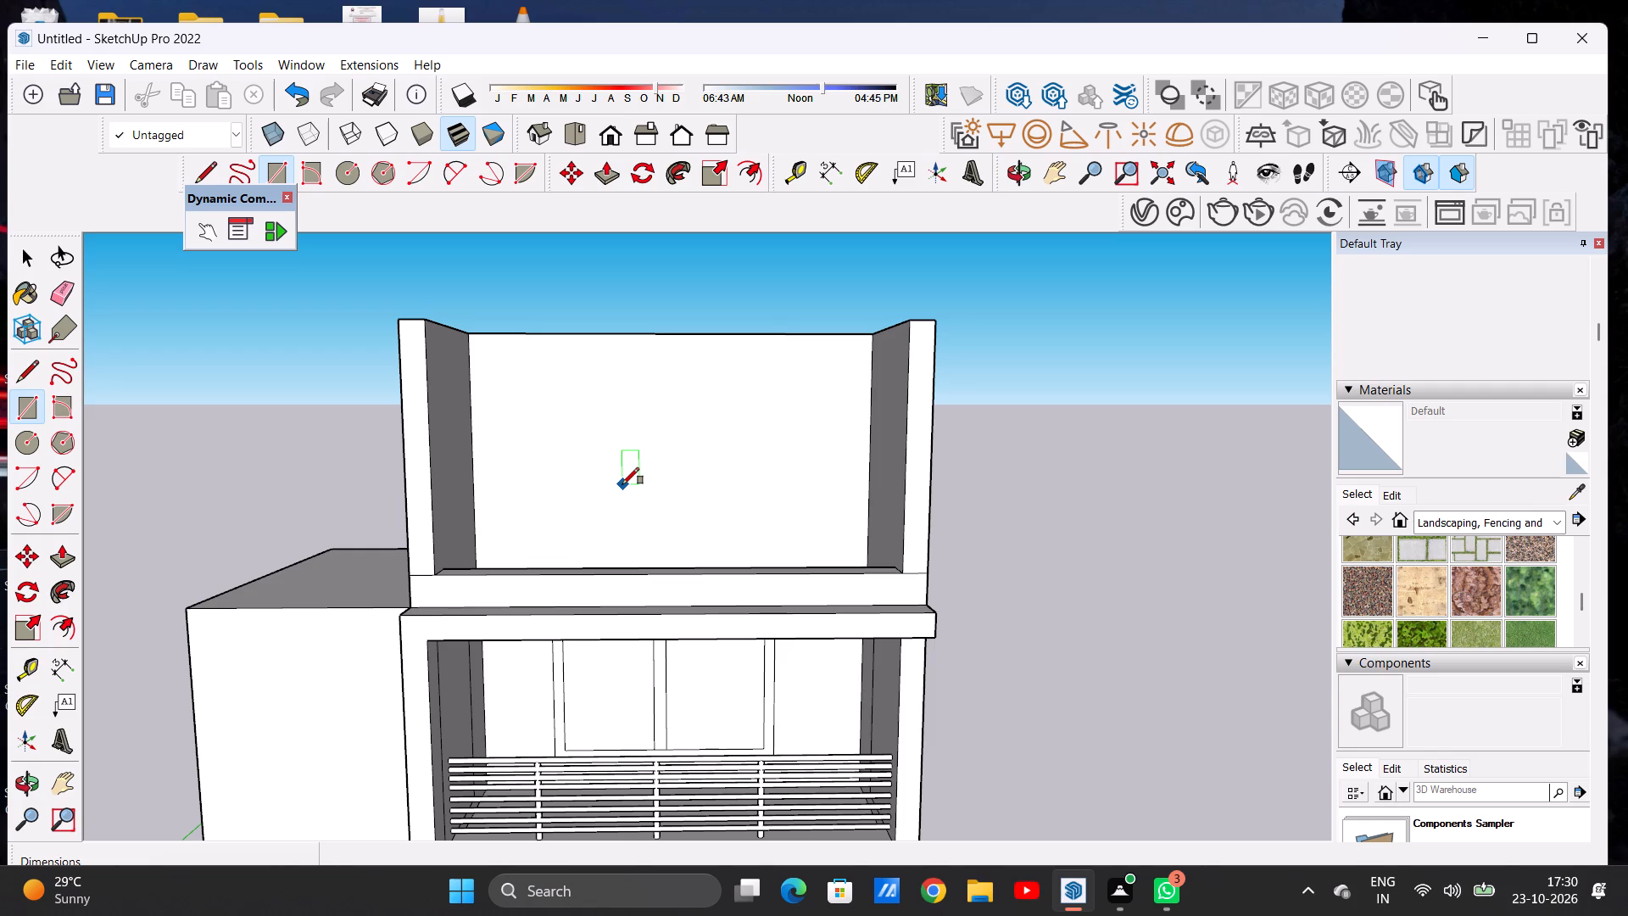
scroll(512, 478, "down", 3)
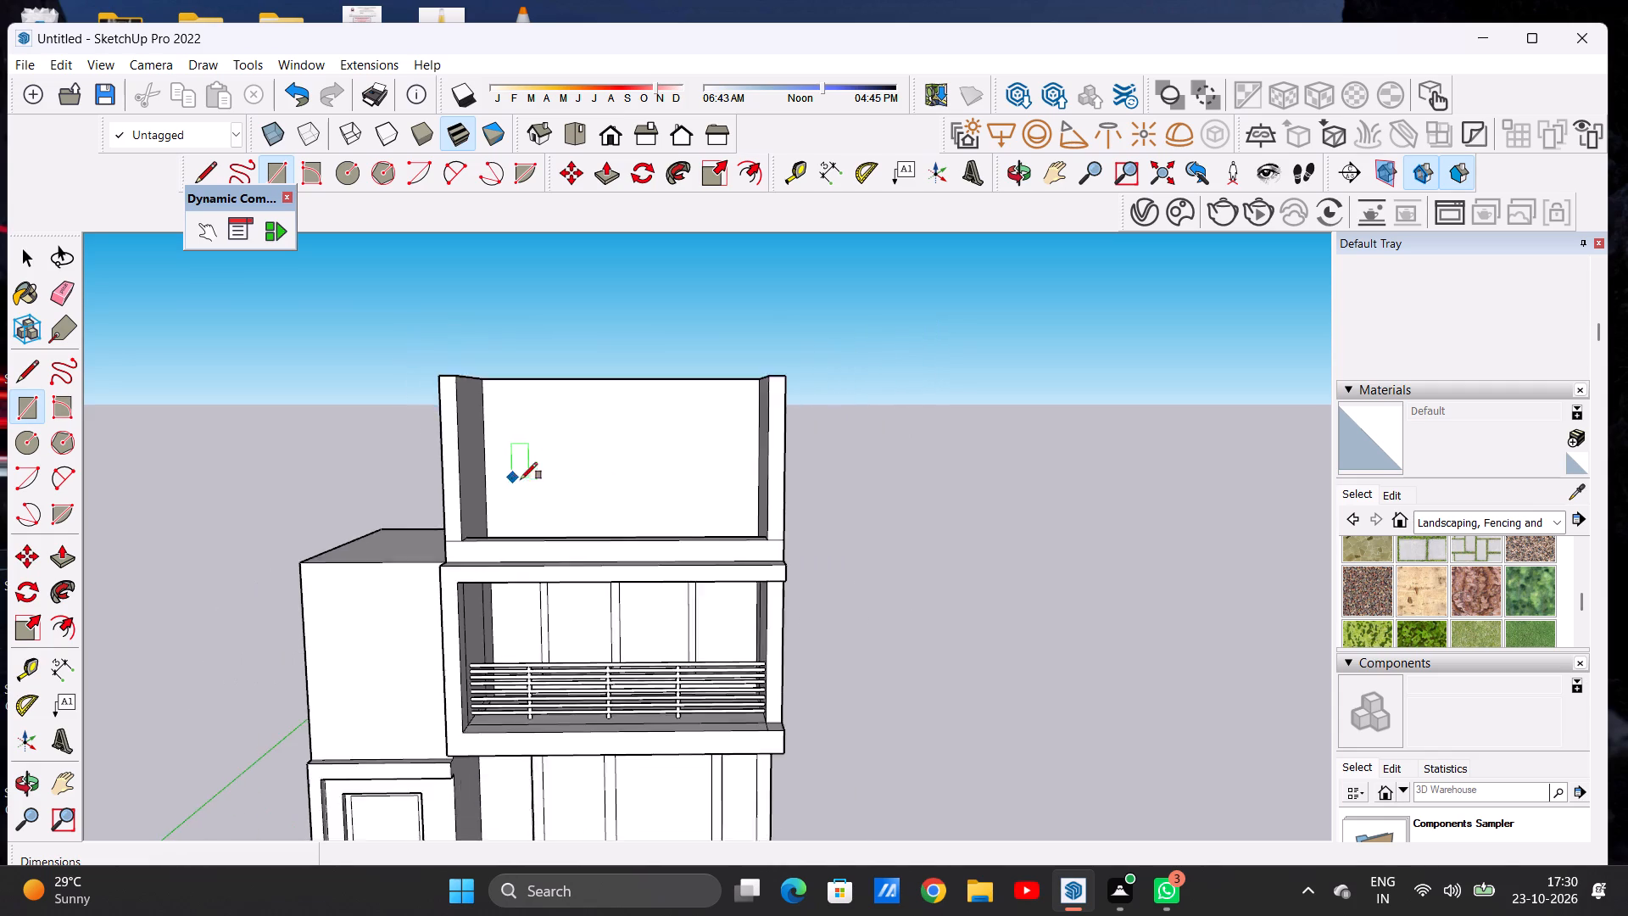
scroll(521, 479, "down", 2)
scroll(633, 508, "up", 7)
scroll(566, 469, "down", 6)
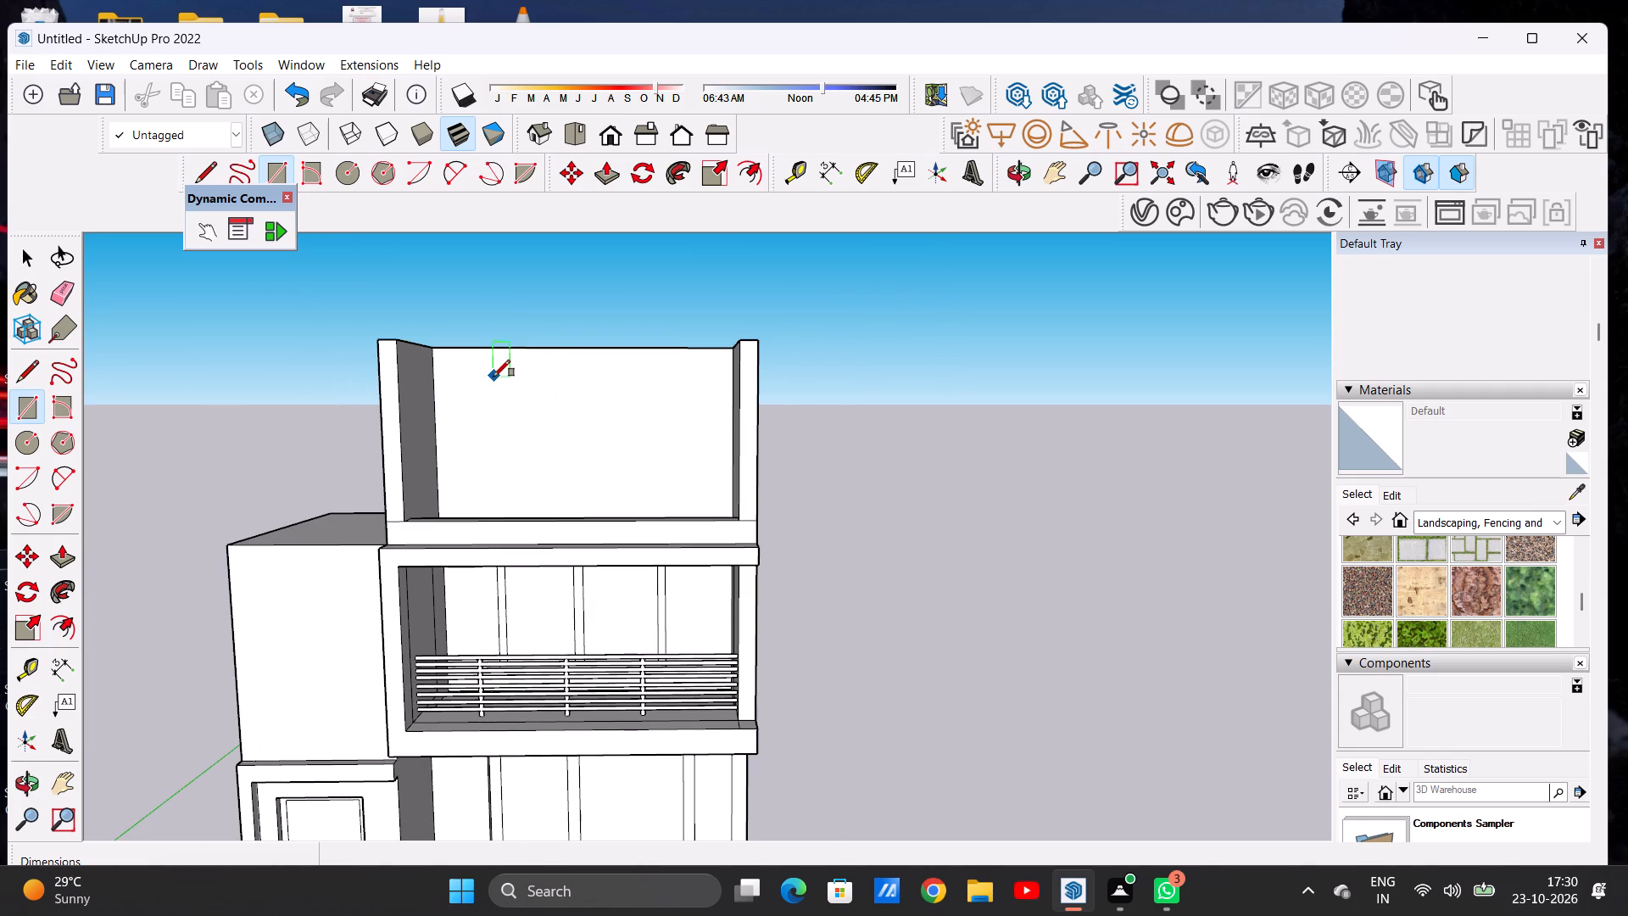
left_click(486, 371)
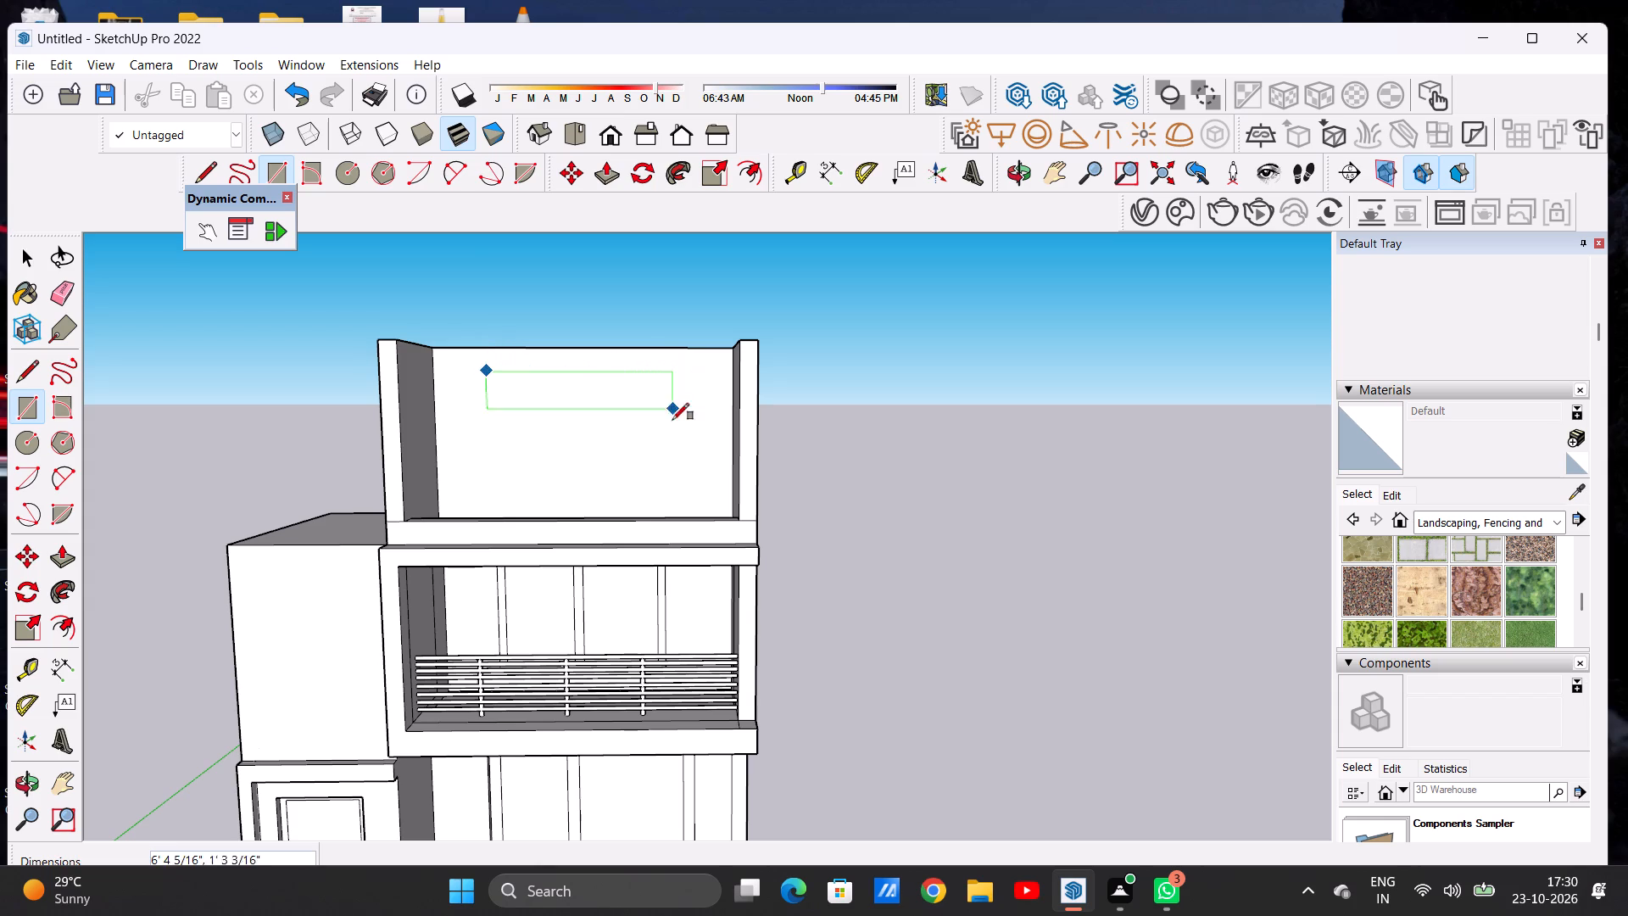
left_click(666, 497)
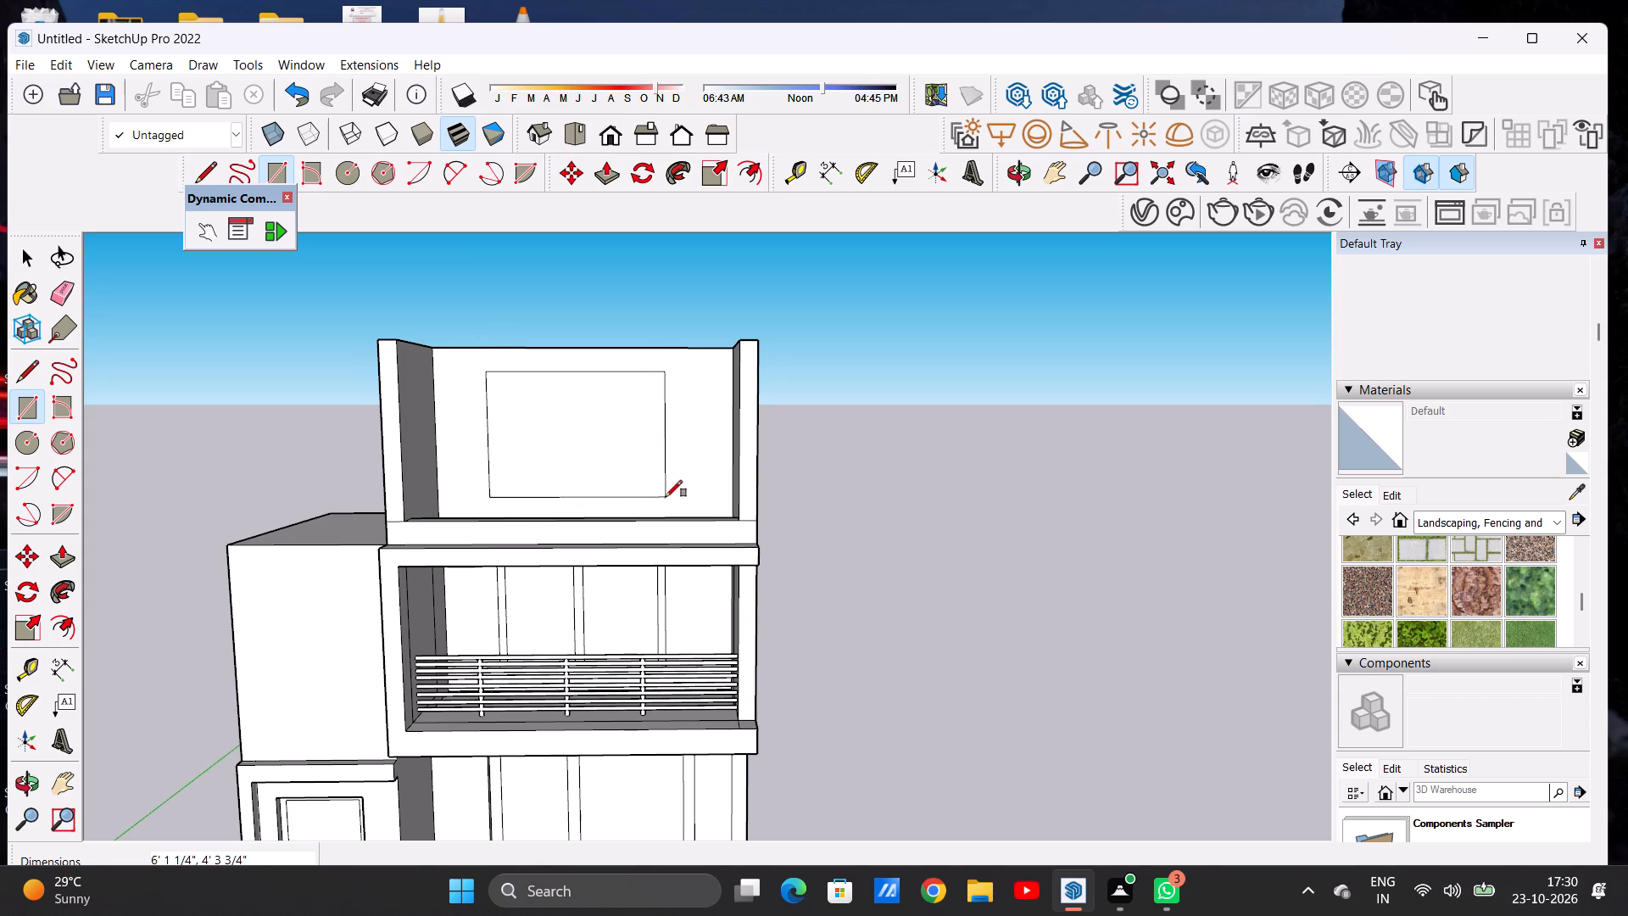
key("space")
Offset the window rectangle's outline inward about 4 1/8" for the frame.
type("OF")
scroll(650, 483, "up", 4)
left_click(533, 344)
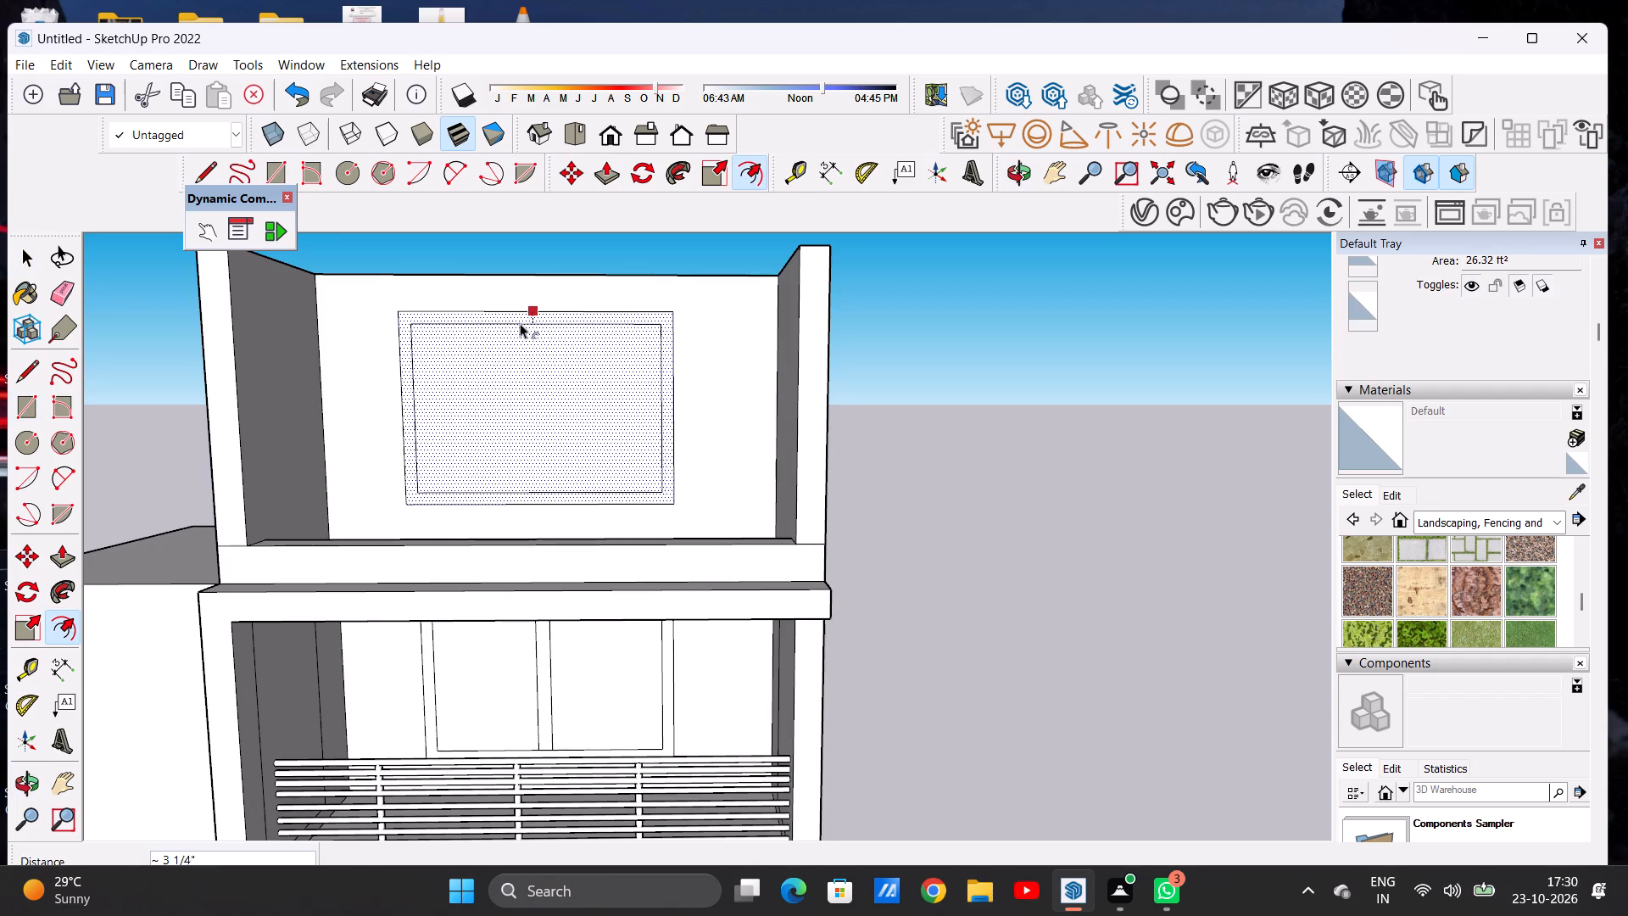
left_click(522, 327)
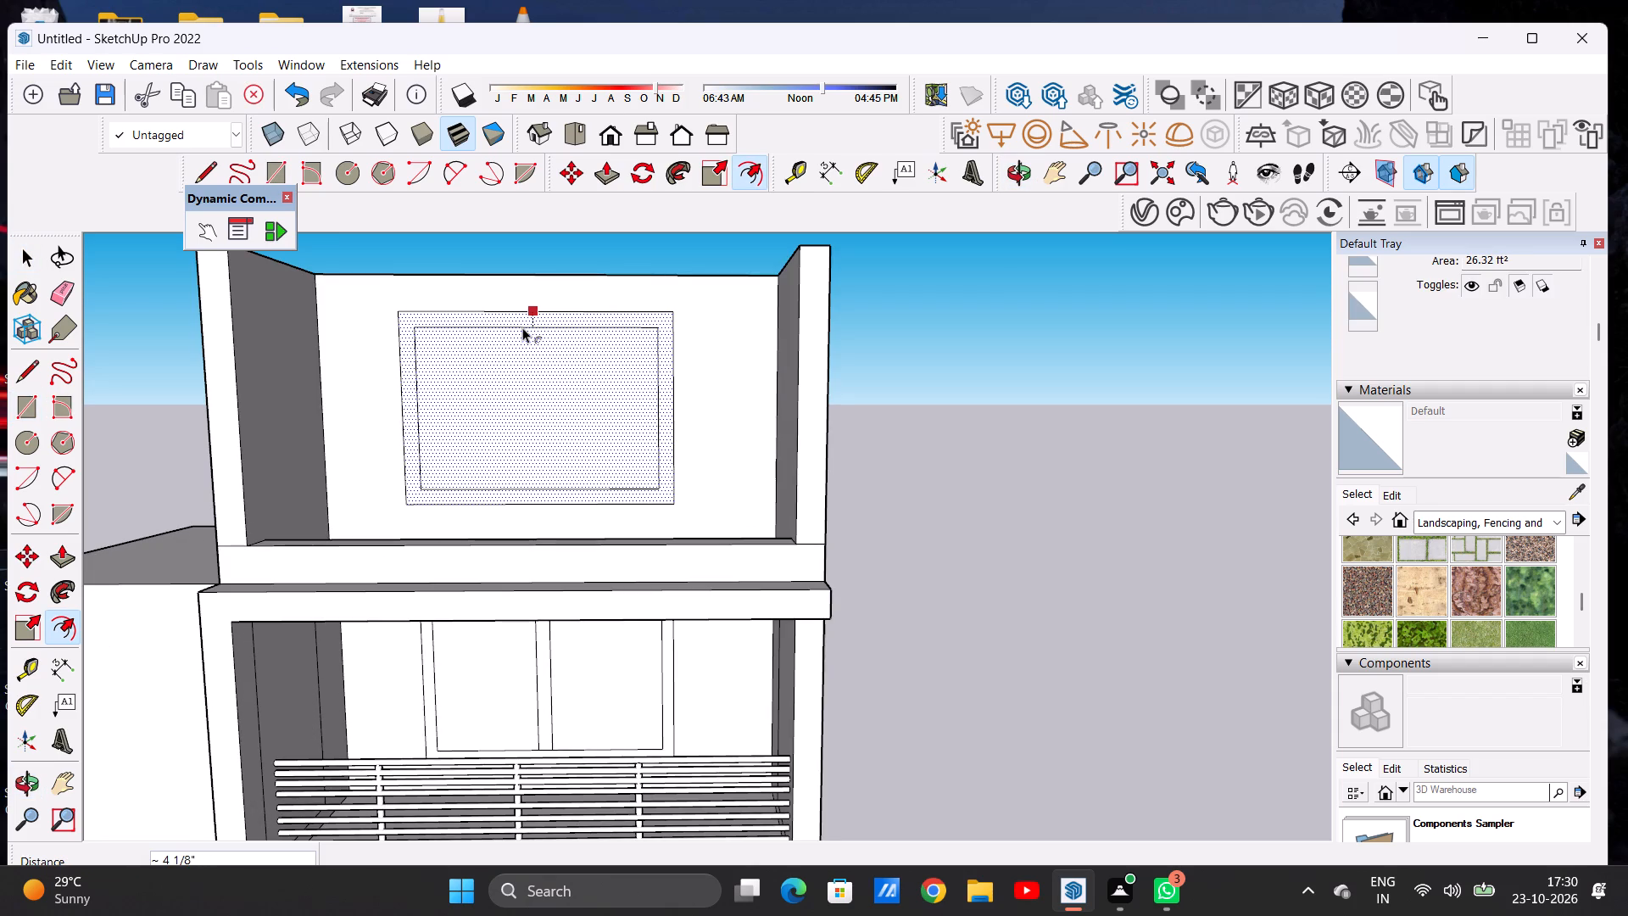
key("space")
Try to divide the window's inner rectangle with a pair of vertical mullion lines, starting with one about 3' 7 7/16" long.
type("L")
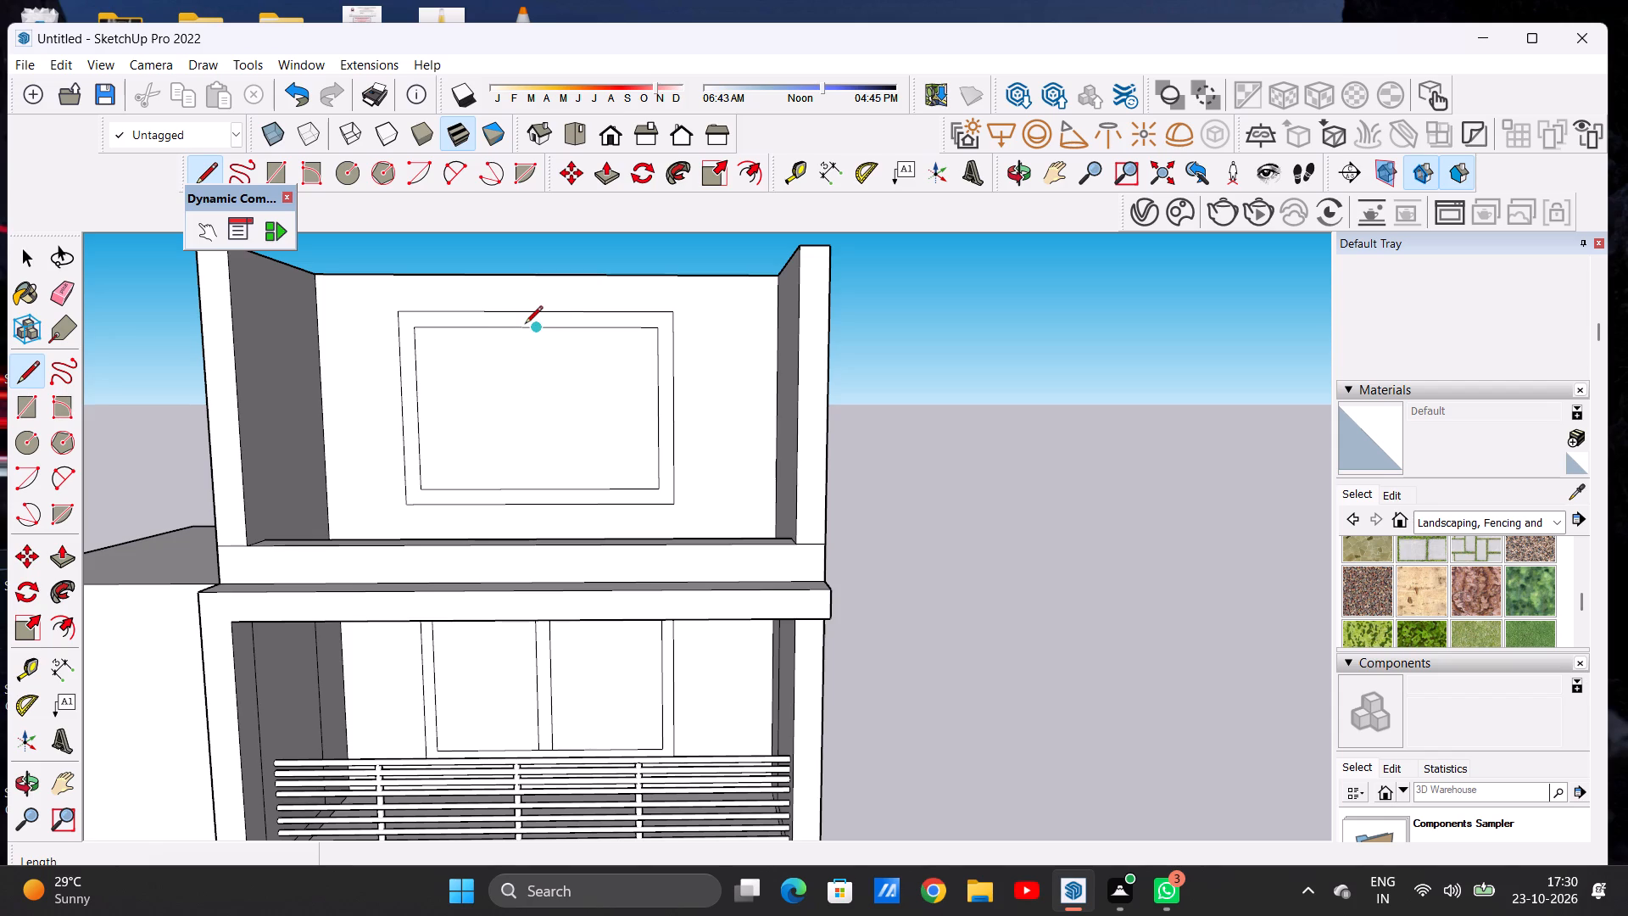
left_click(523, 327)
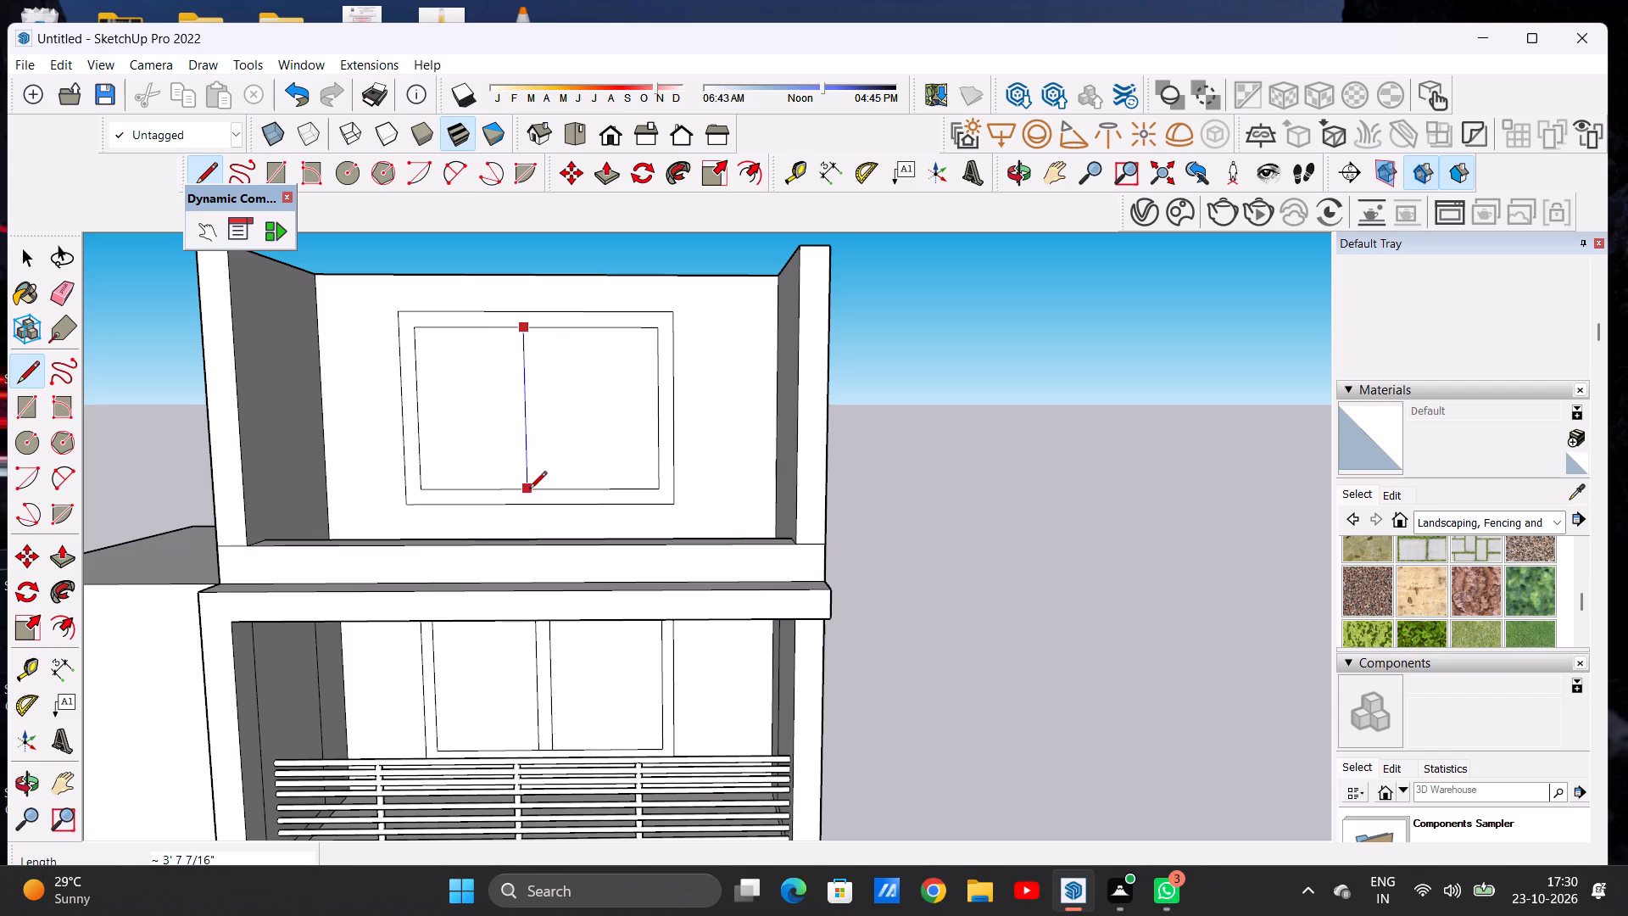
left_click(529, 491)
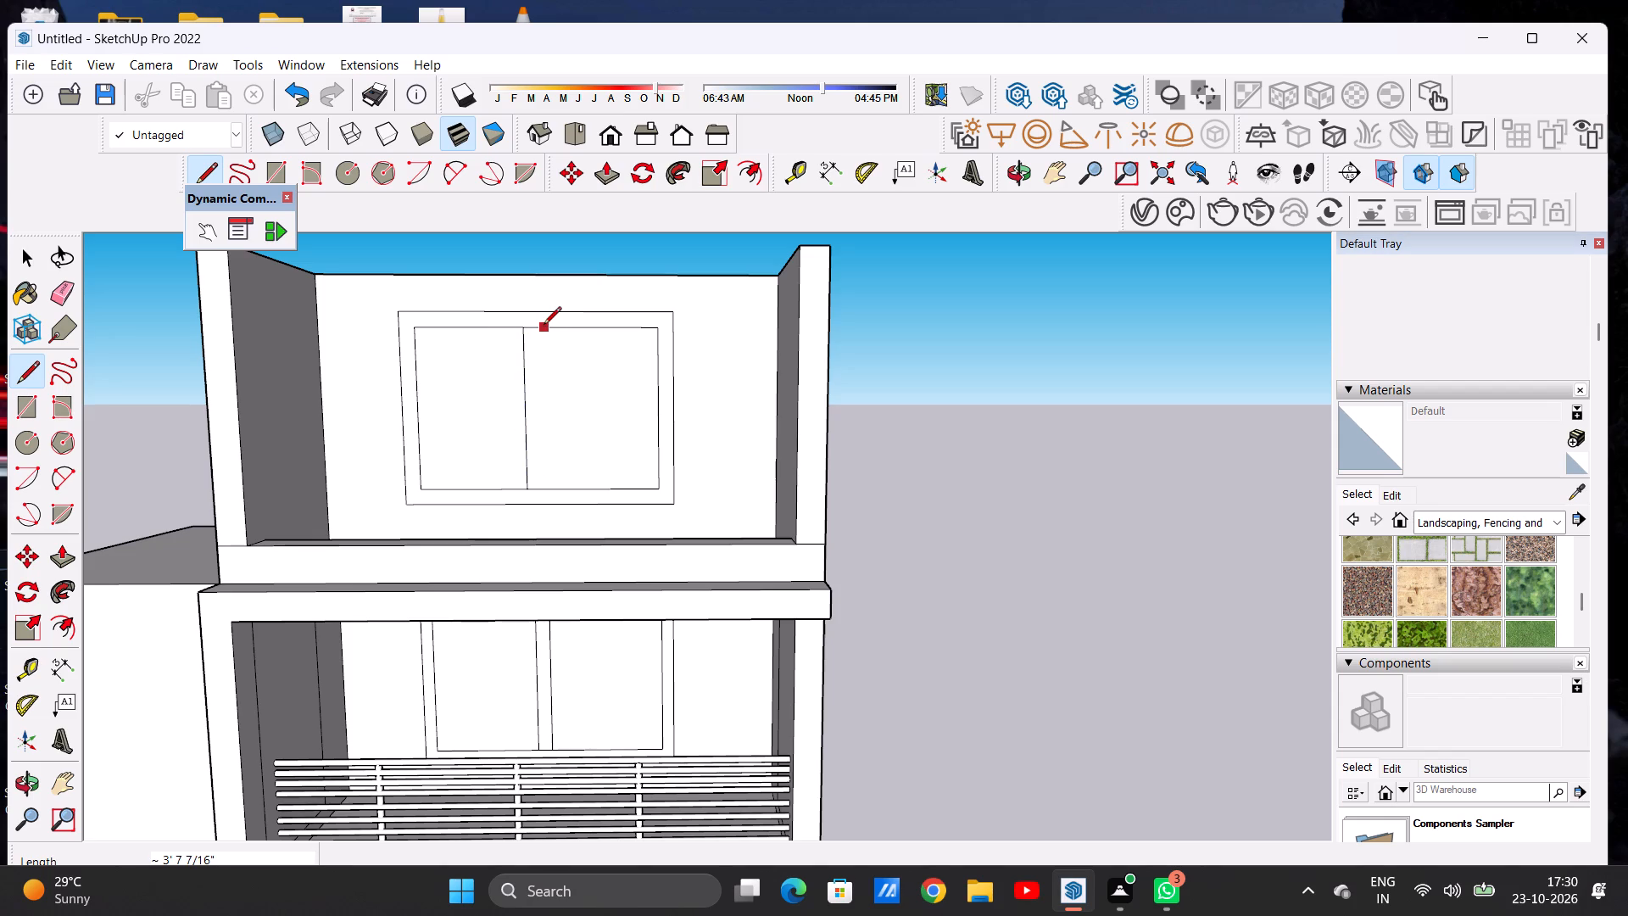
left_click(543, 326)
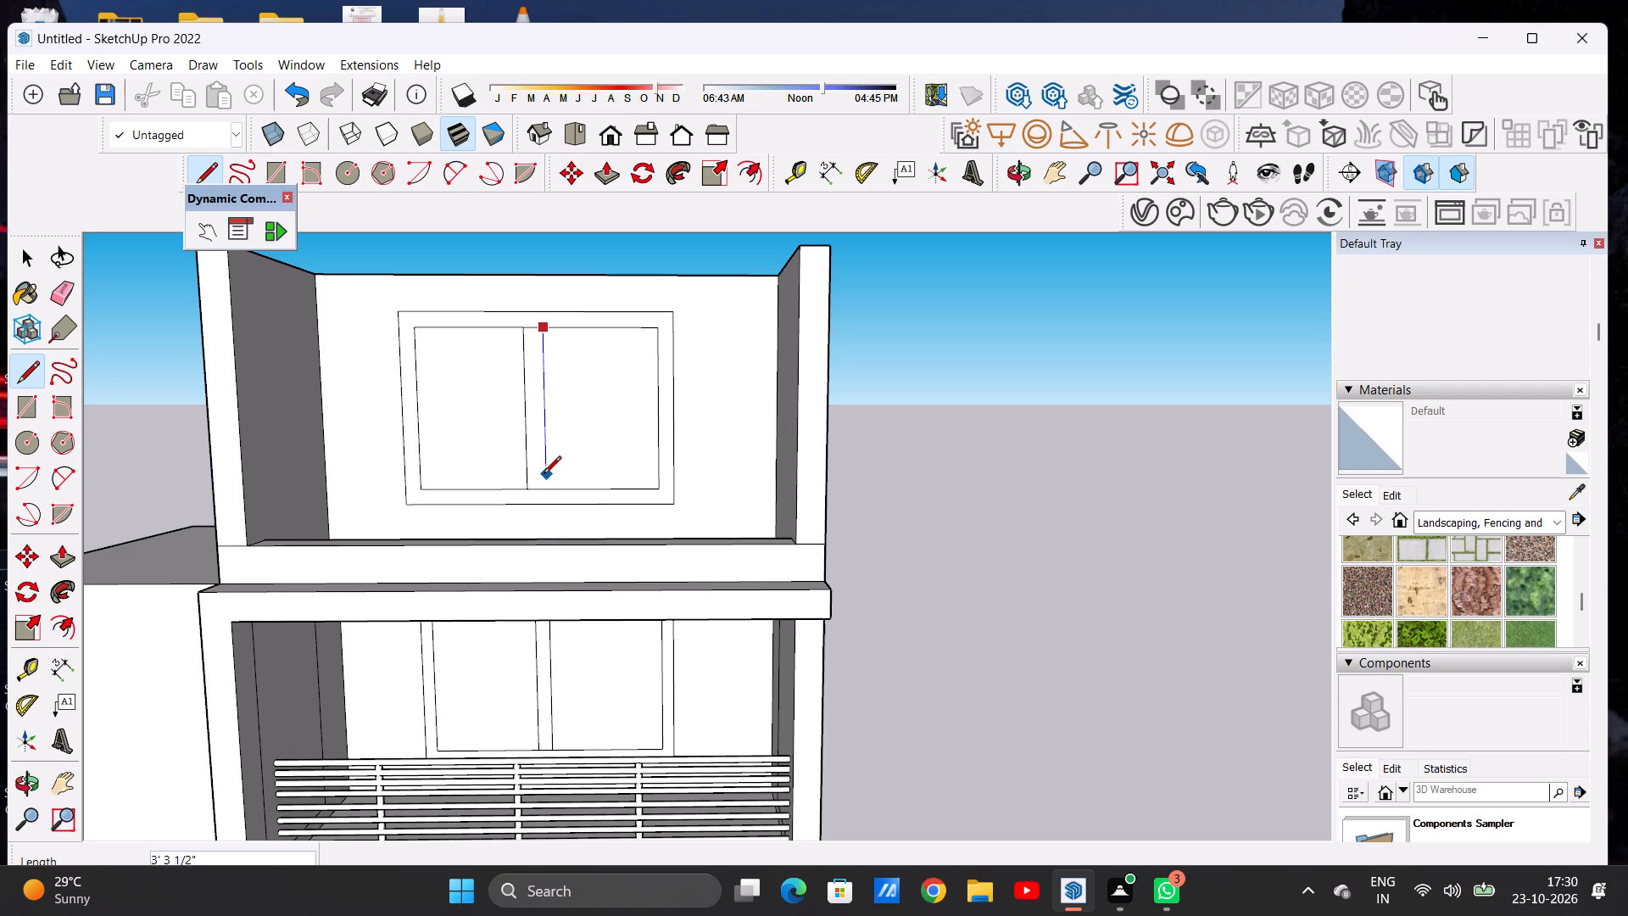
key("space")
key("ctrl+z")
Draw two closely spaced vertical lines, each about 3' 7 7/16" long, near the middle of the window's inner rectangle as a mullion.
key("l")
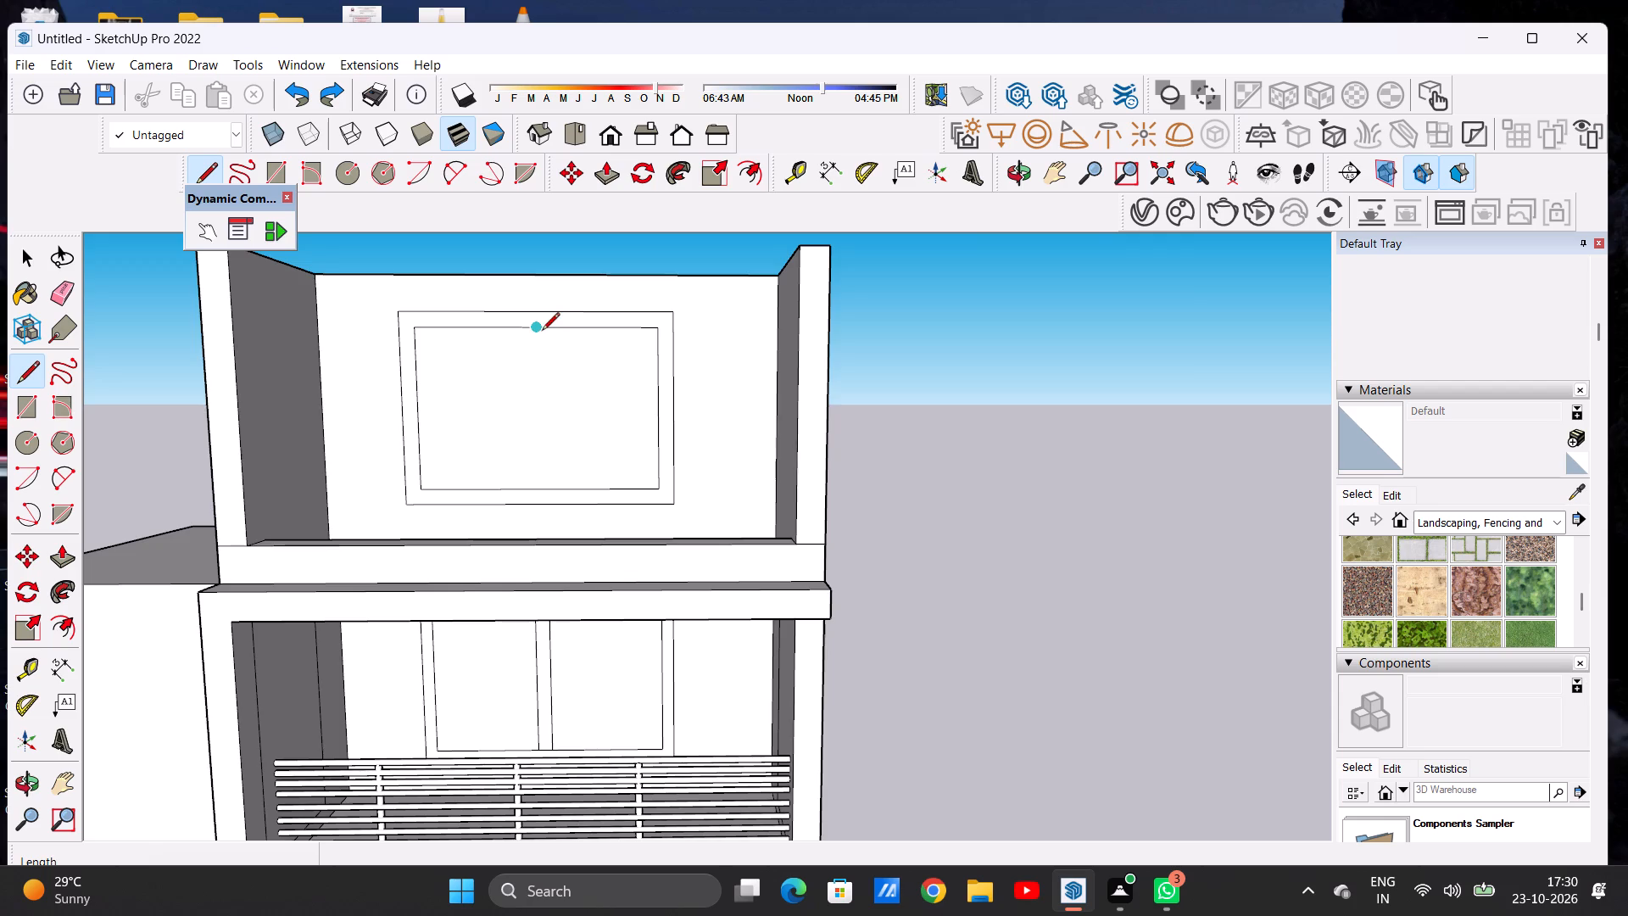
scroll(542, 332, "up", 6)
left_click(545, 322)
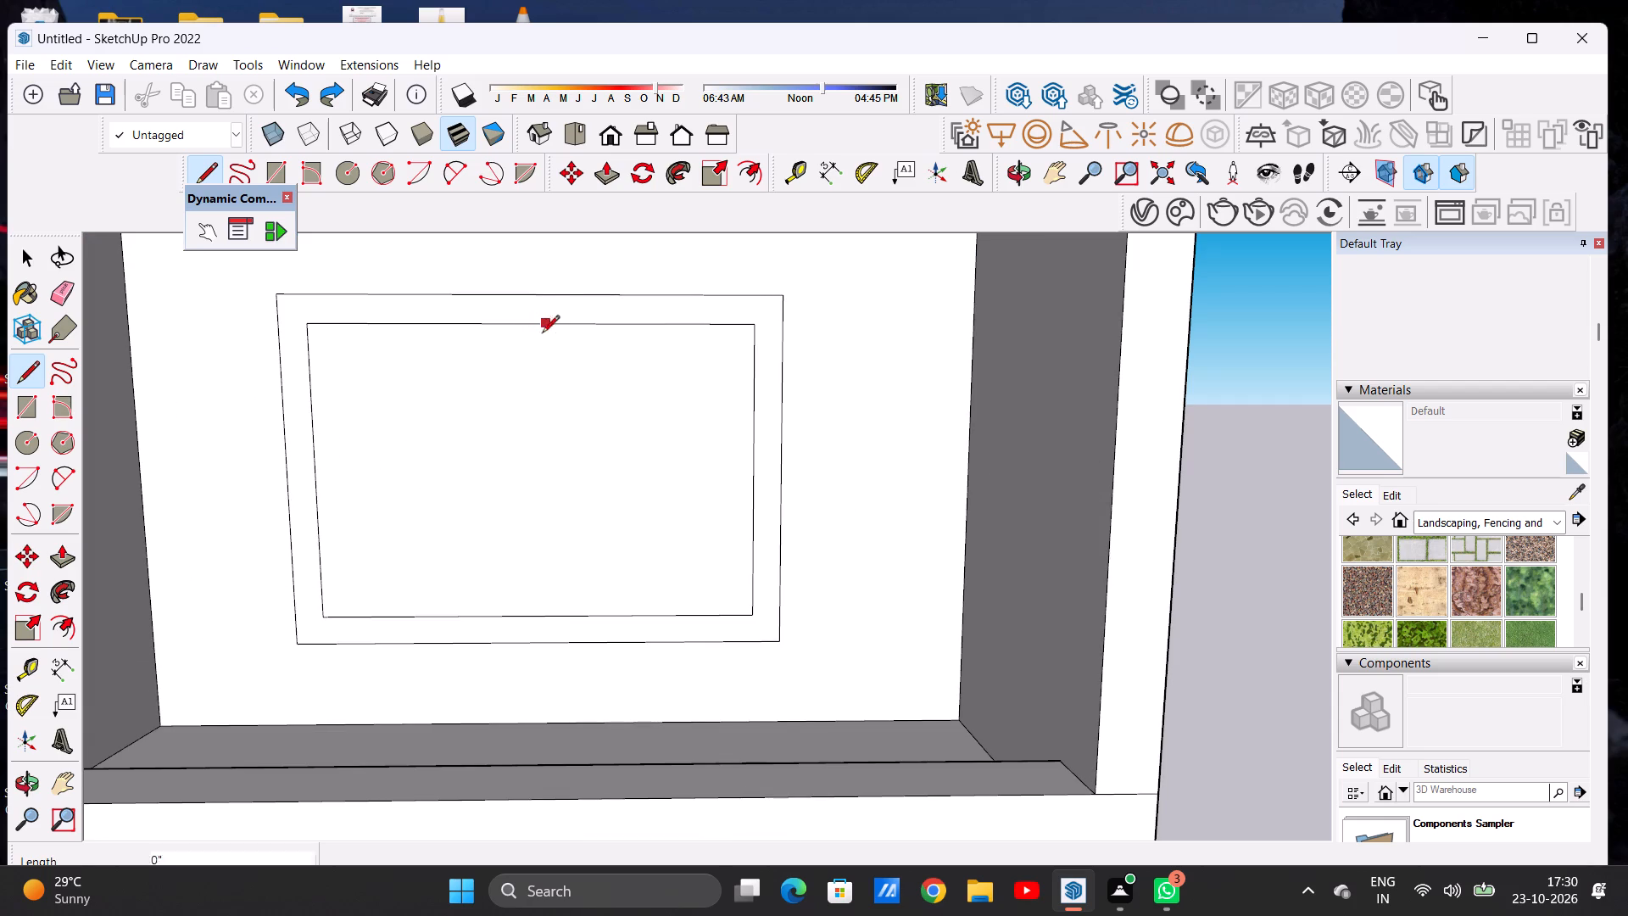
left_click(555, 620)
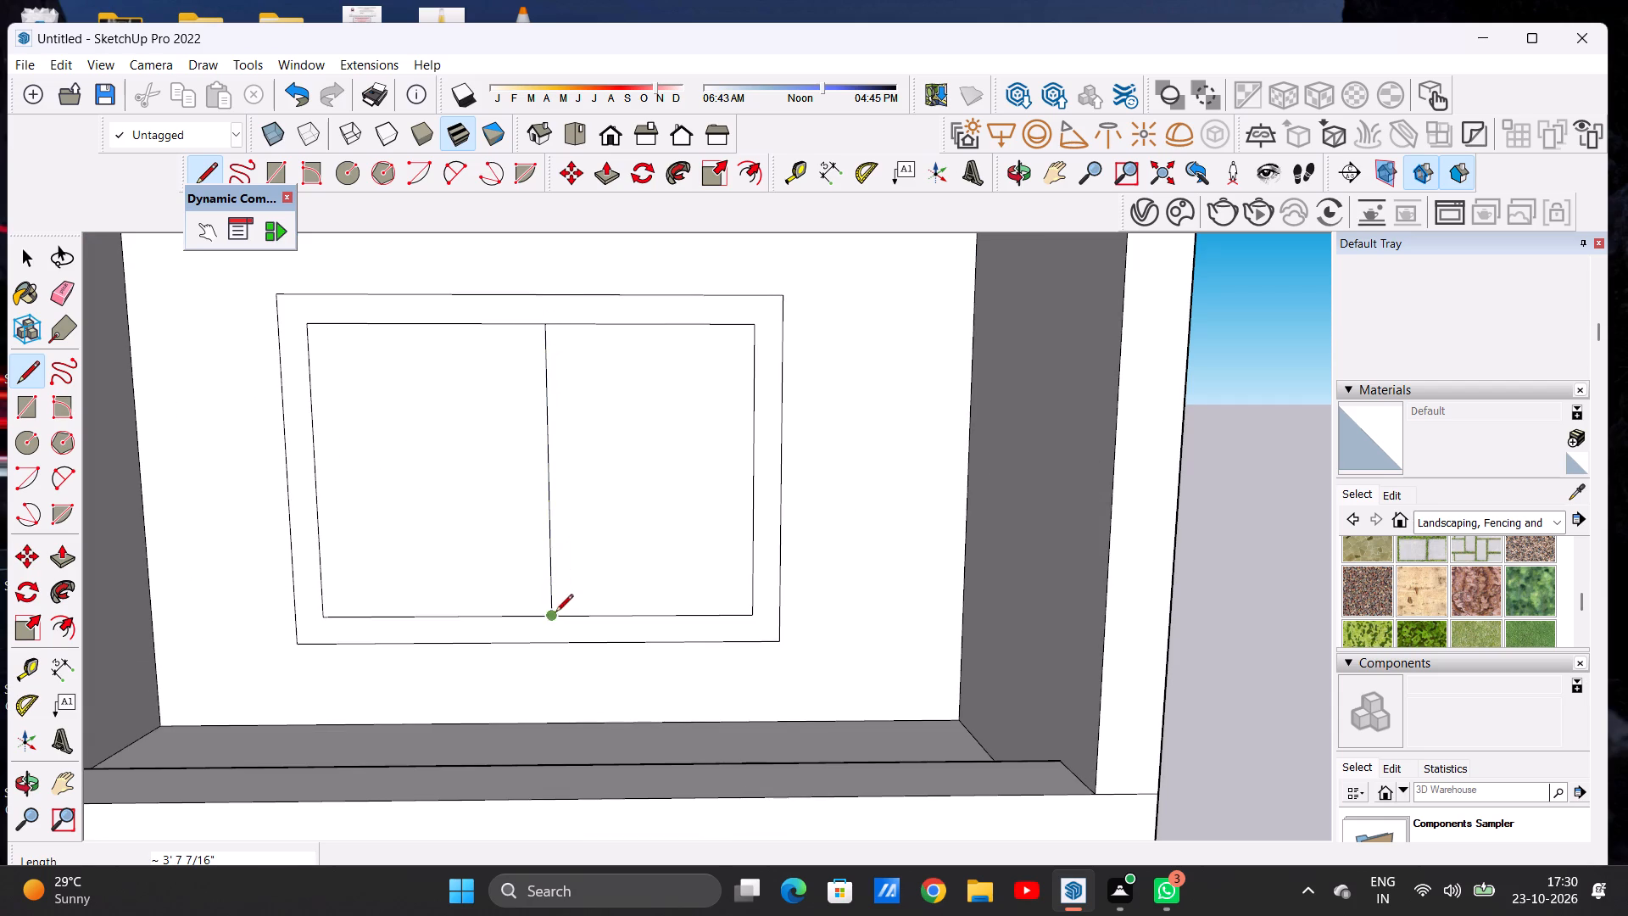
left_click(519, 321)
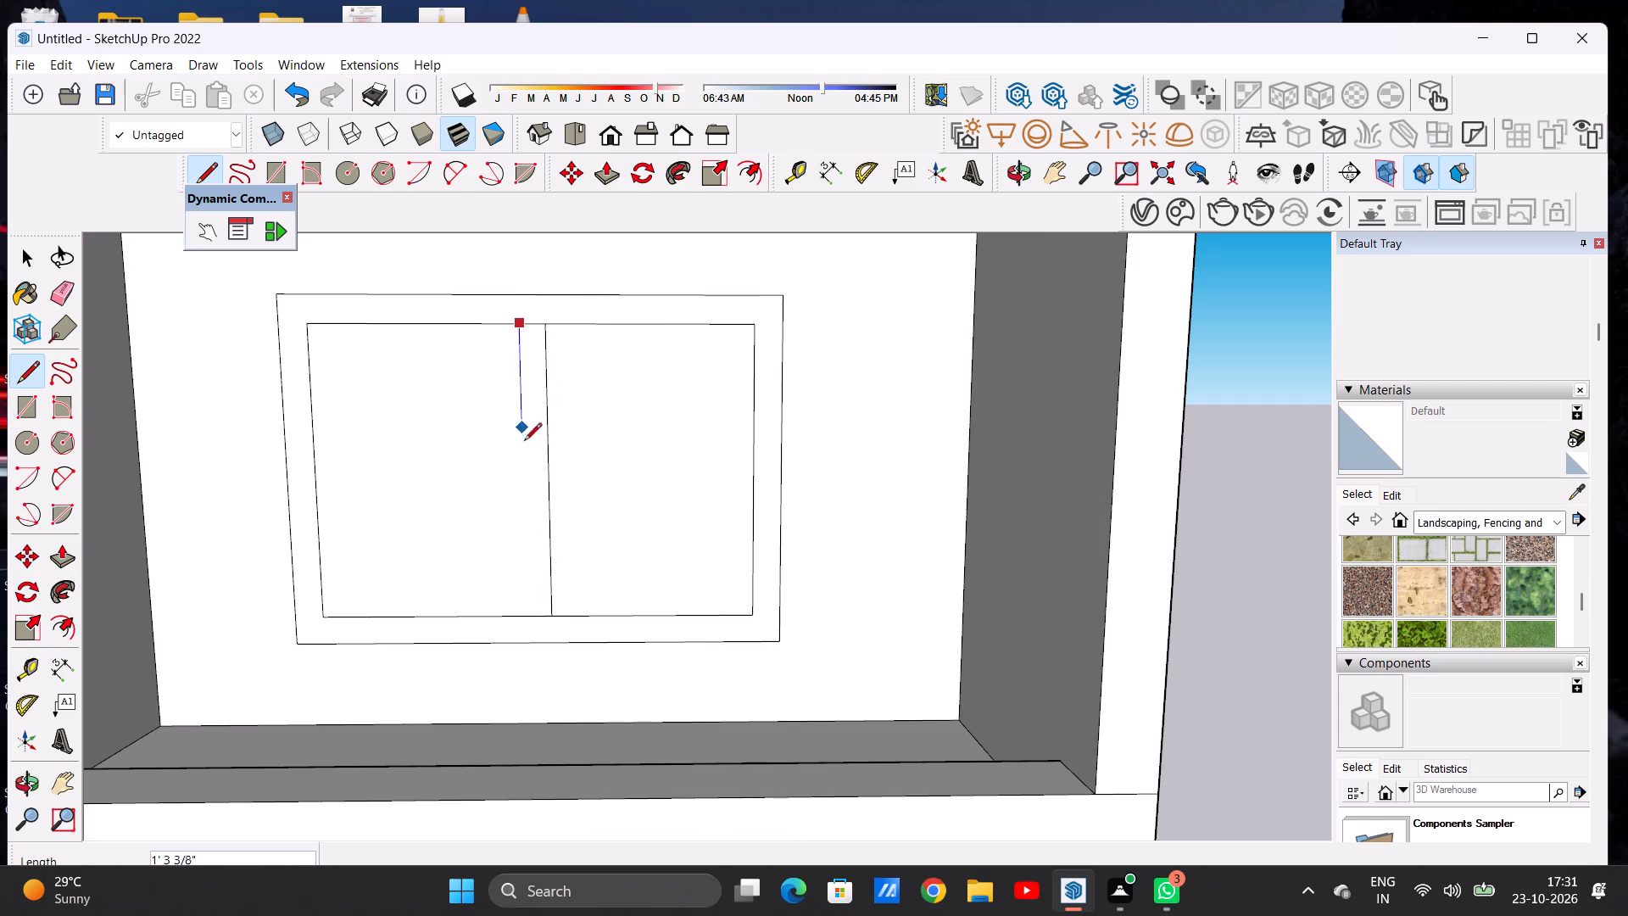
left_click(526, 617)
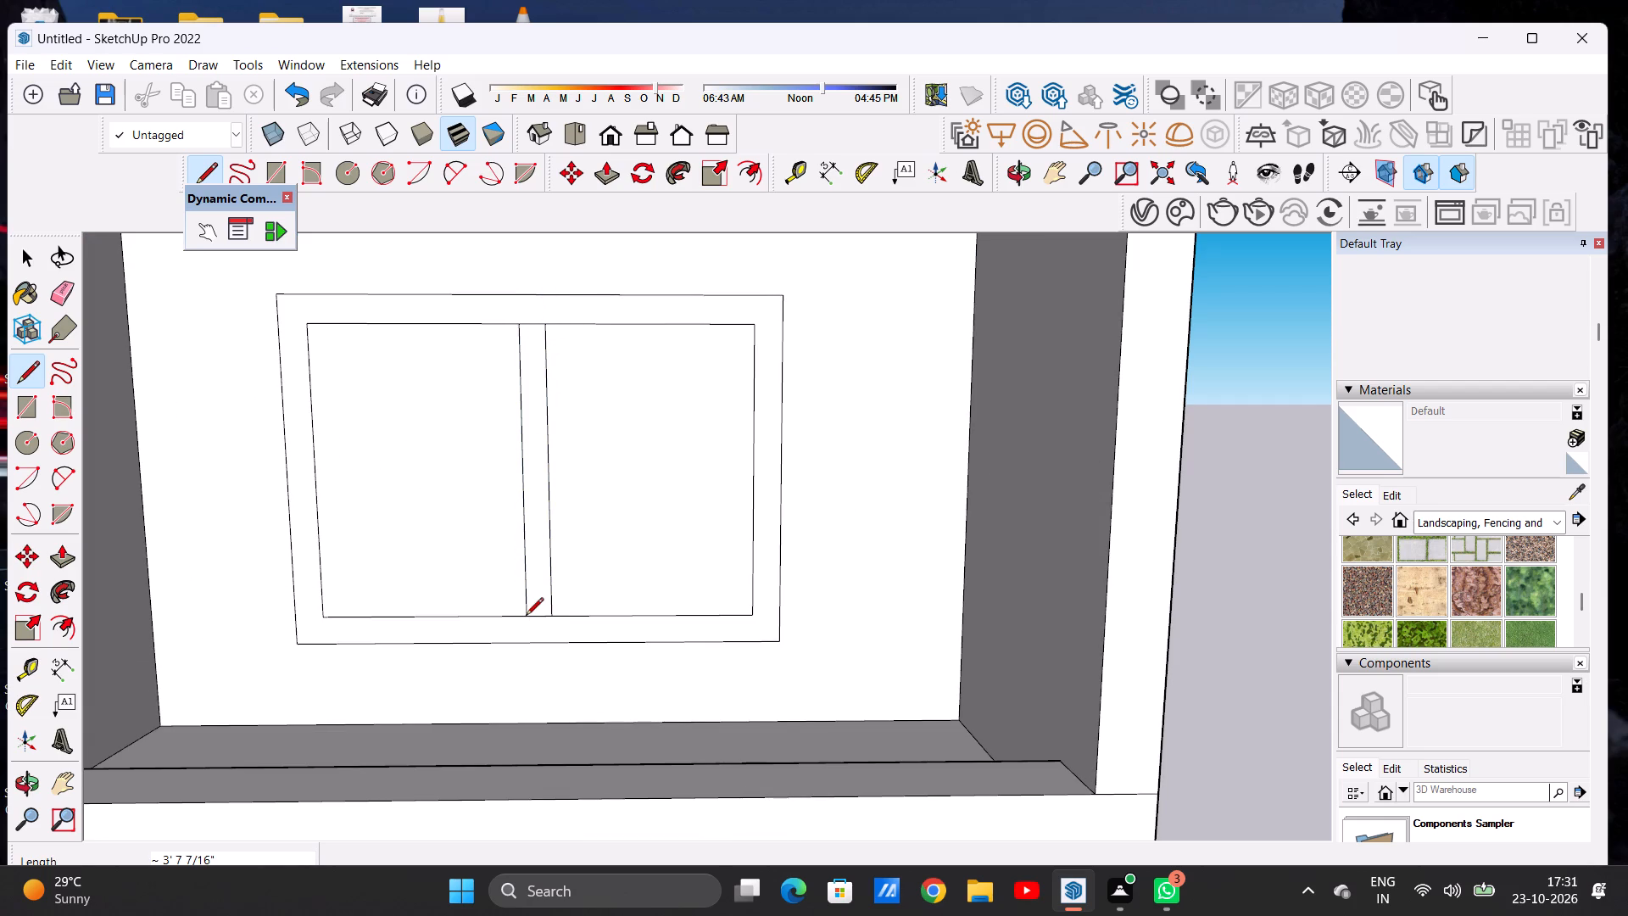
key("space")
Erase the short seam line between the top floor's left side wall and the front parapet face.
scroll(491, 444, "down", 7)
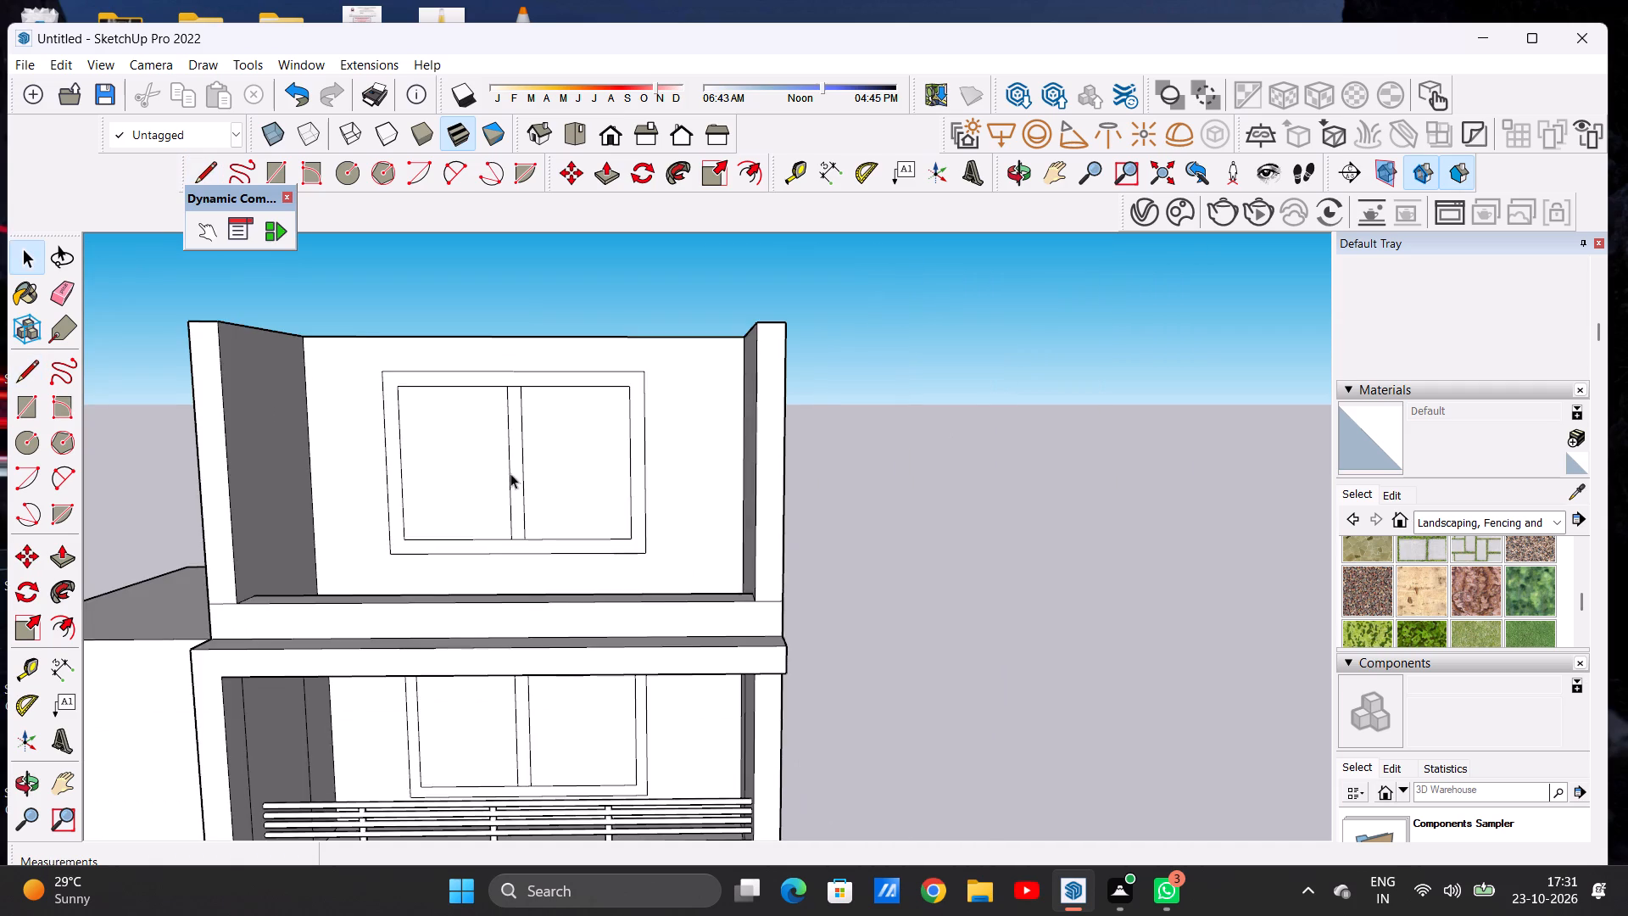
scroll(515, 474, "down", 9)
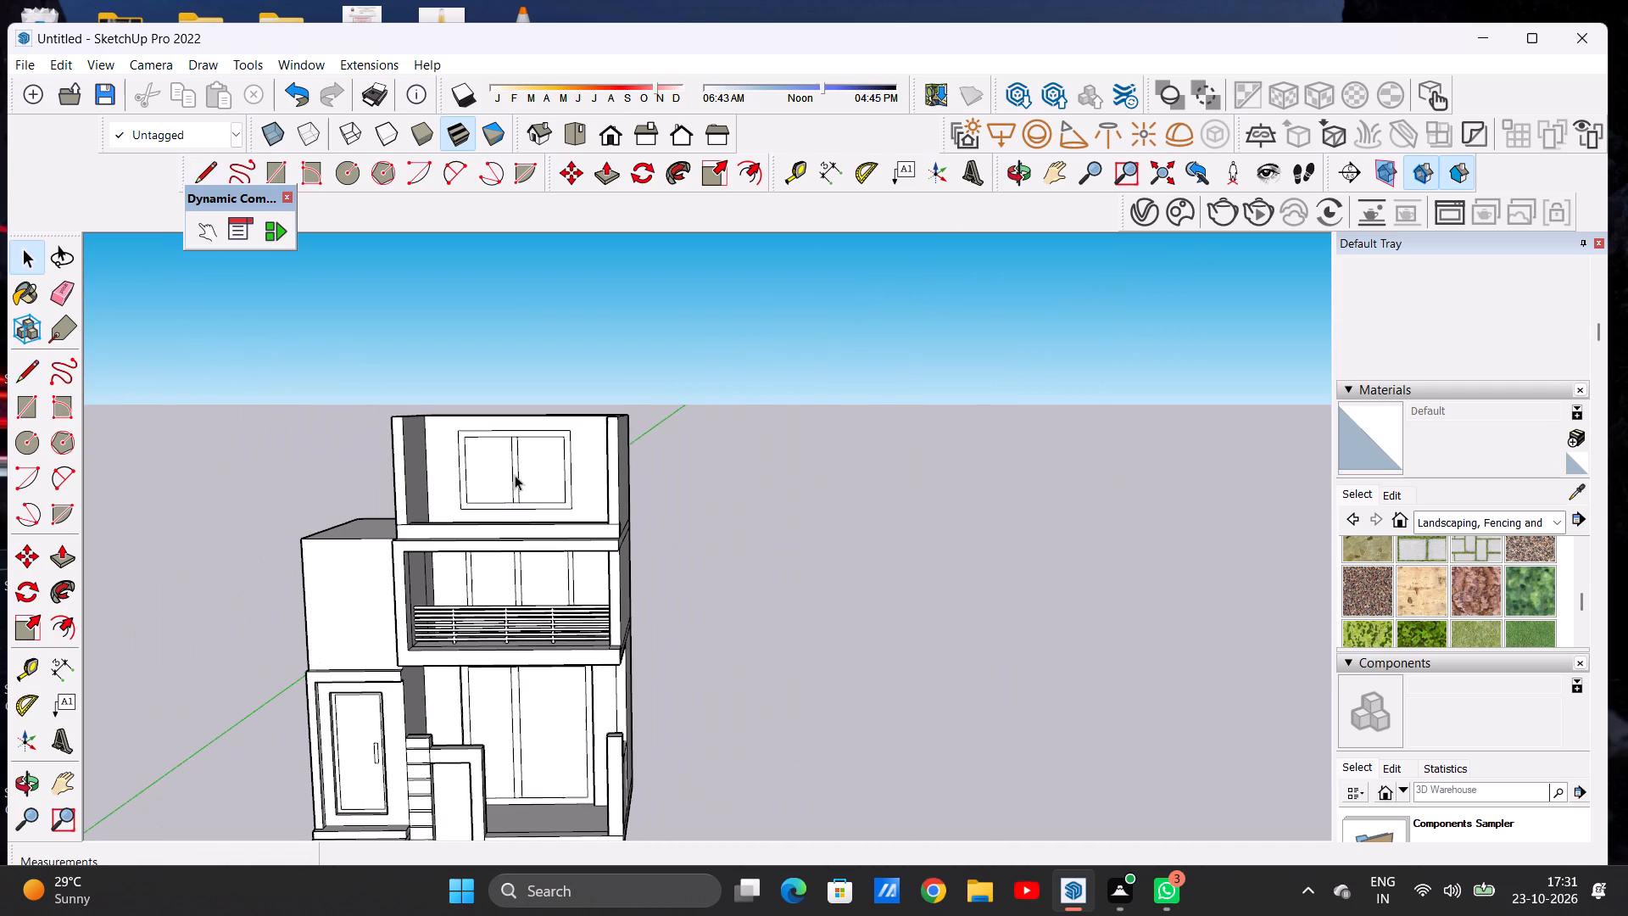
scroll(510, 509, "up", 3)
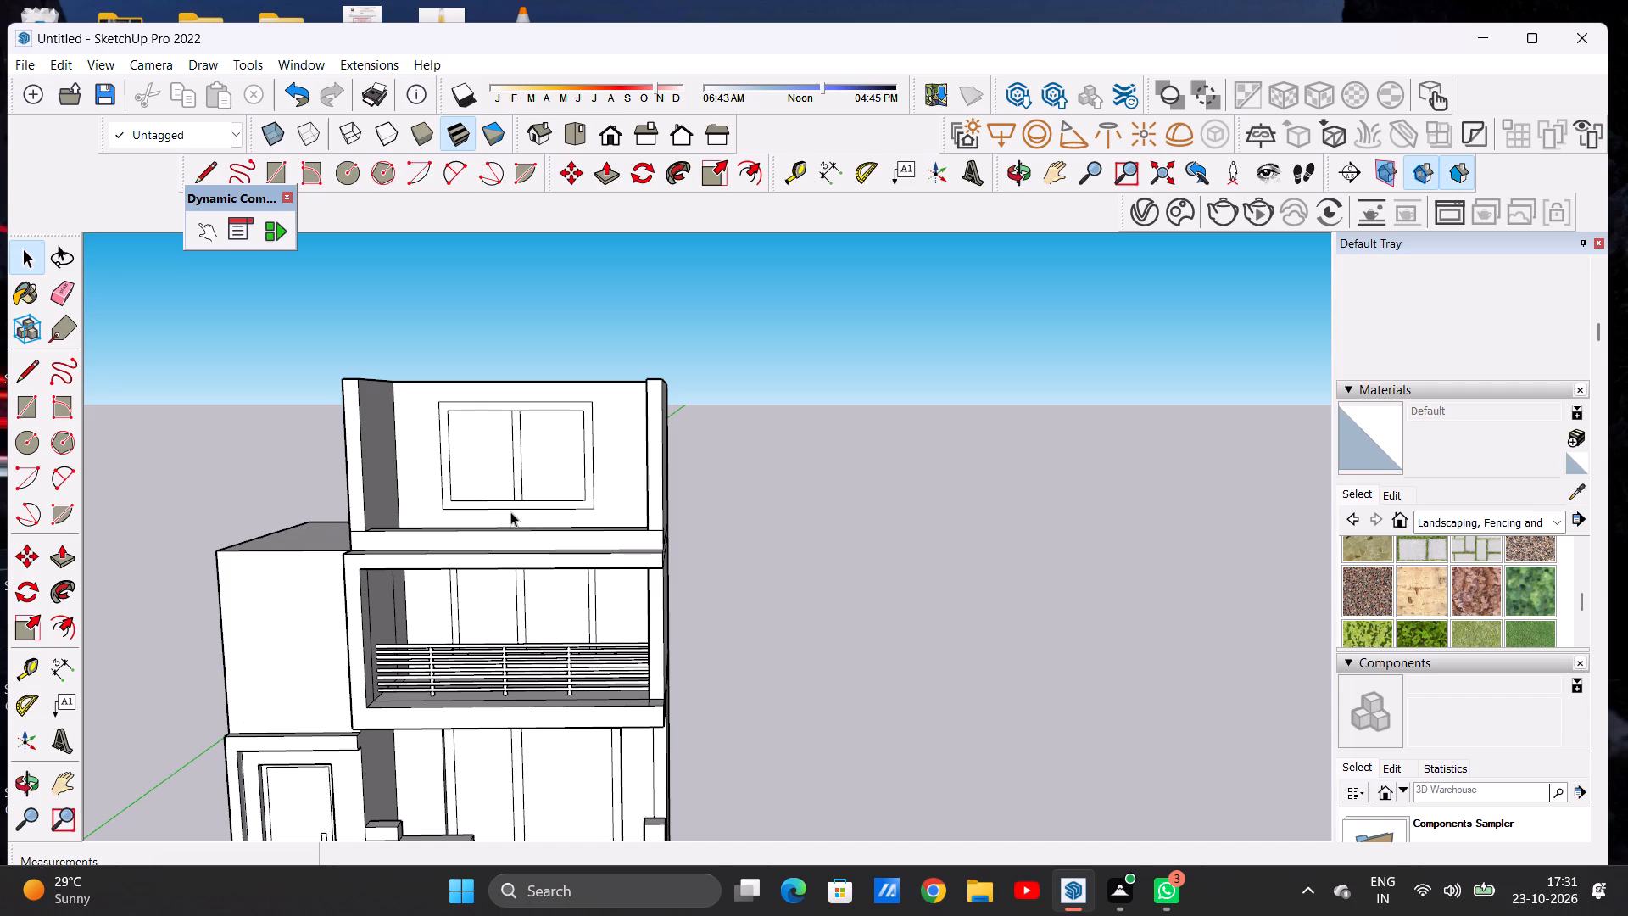
scroll(356, 540, "up", 10)
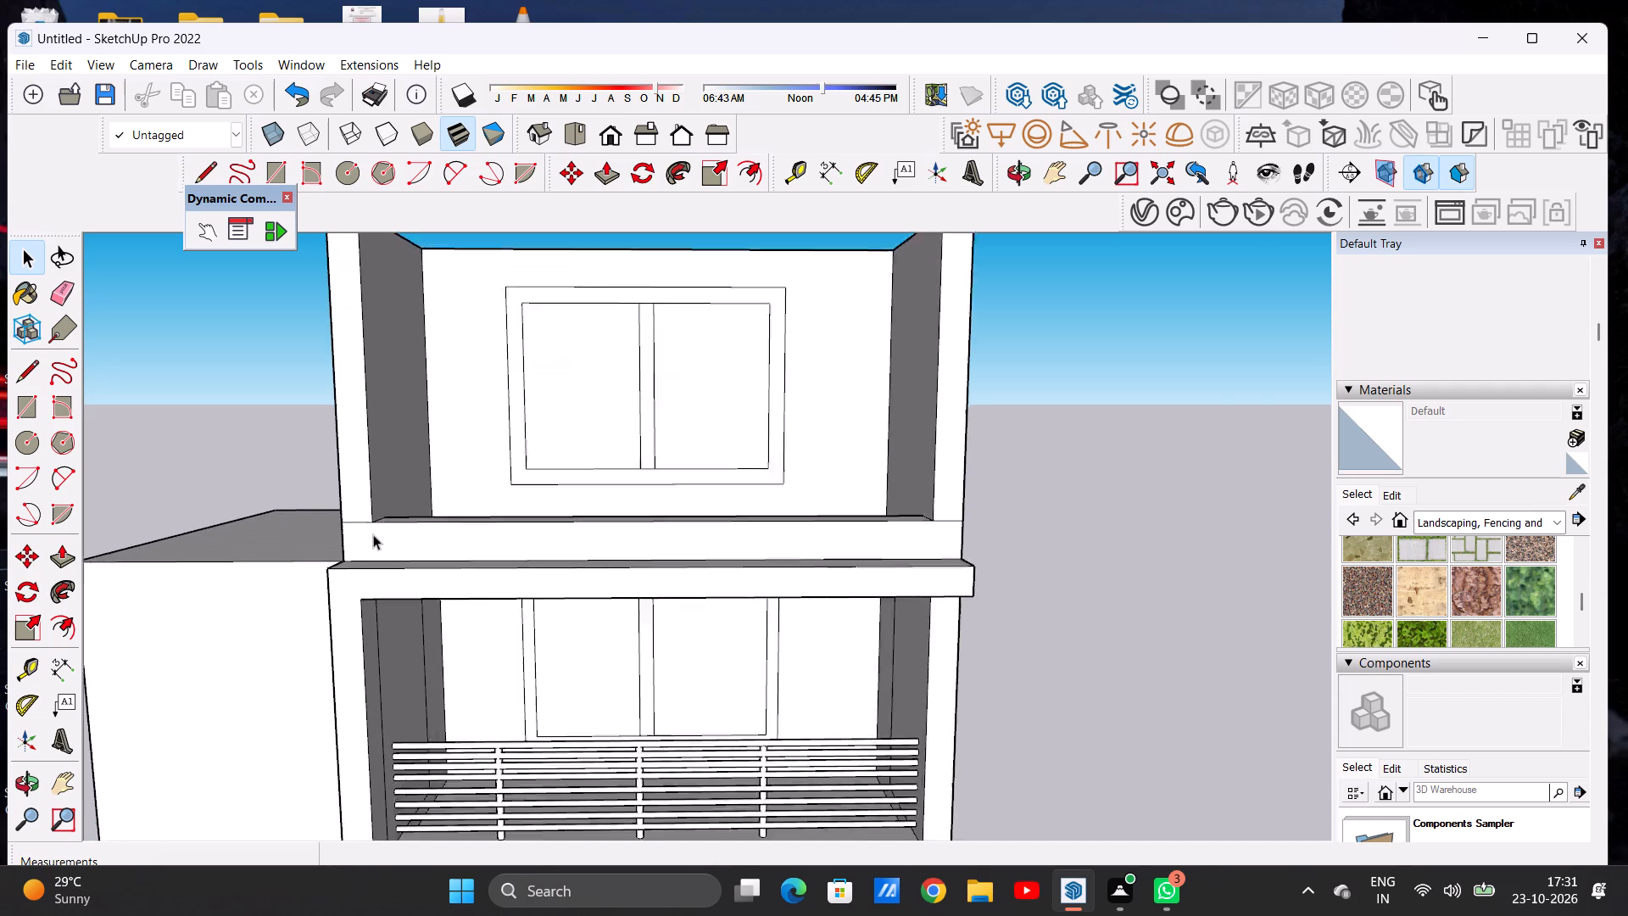
scroll(373, 534, "up", 3)
key("e")
scroll(300, 508, "up", 1)
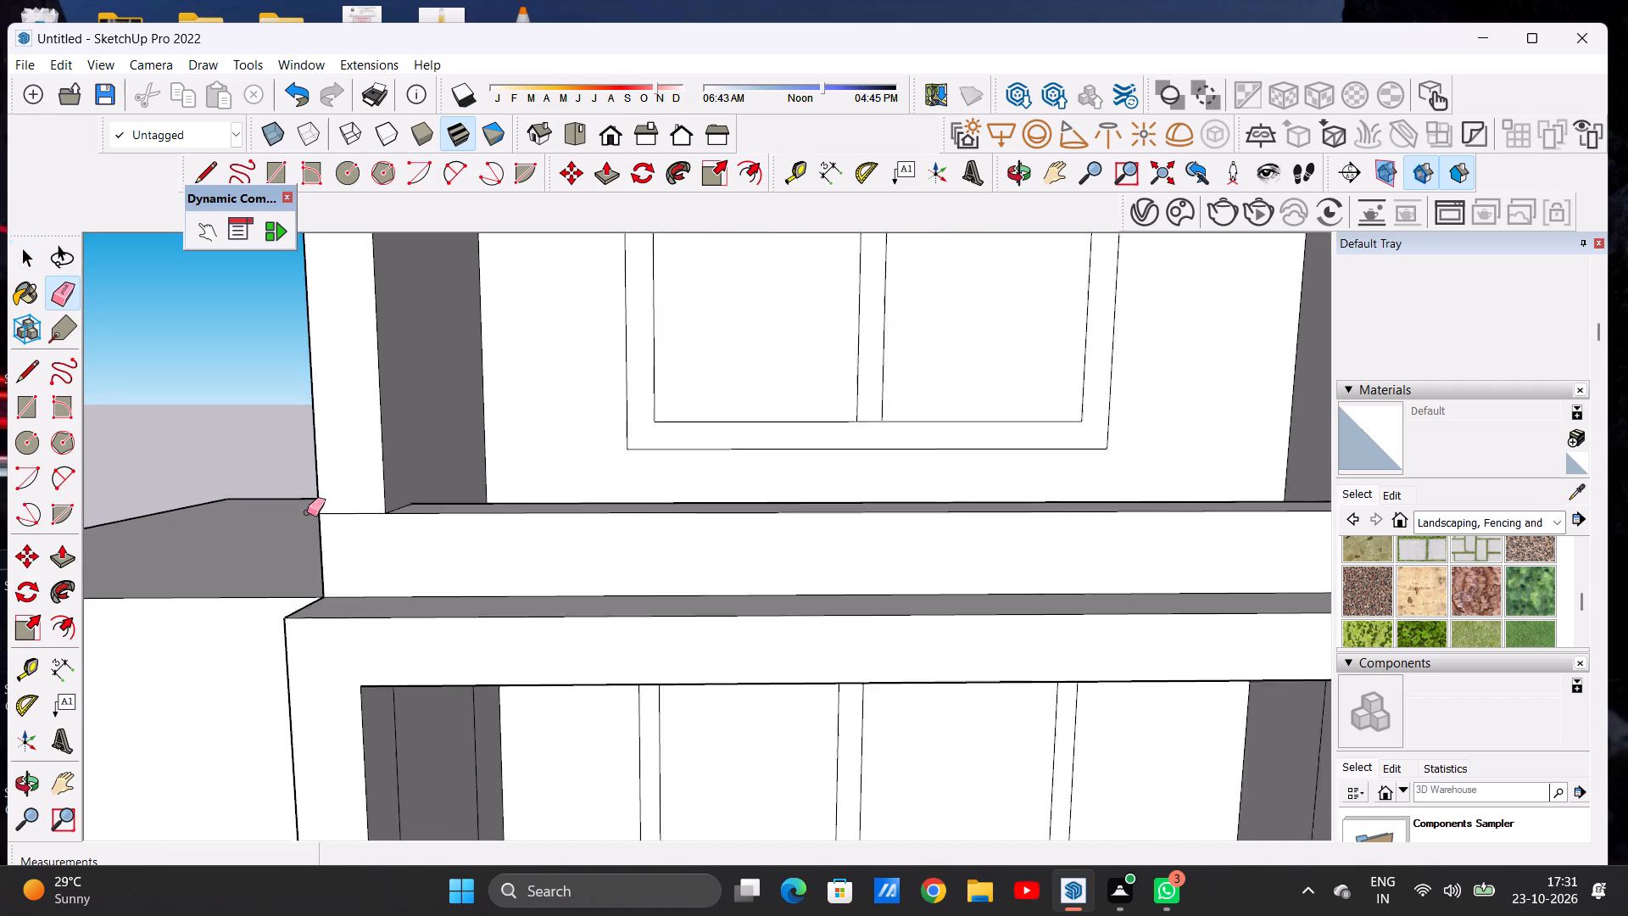
scroll(307, 512, "up", 3)
scroll(401, 533, "down", 1)
scroll(401, 533, "up", 2)
left_click_drag(346, 498, 350, 519)
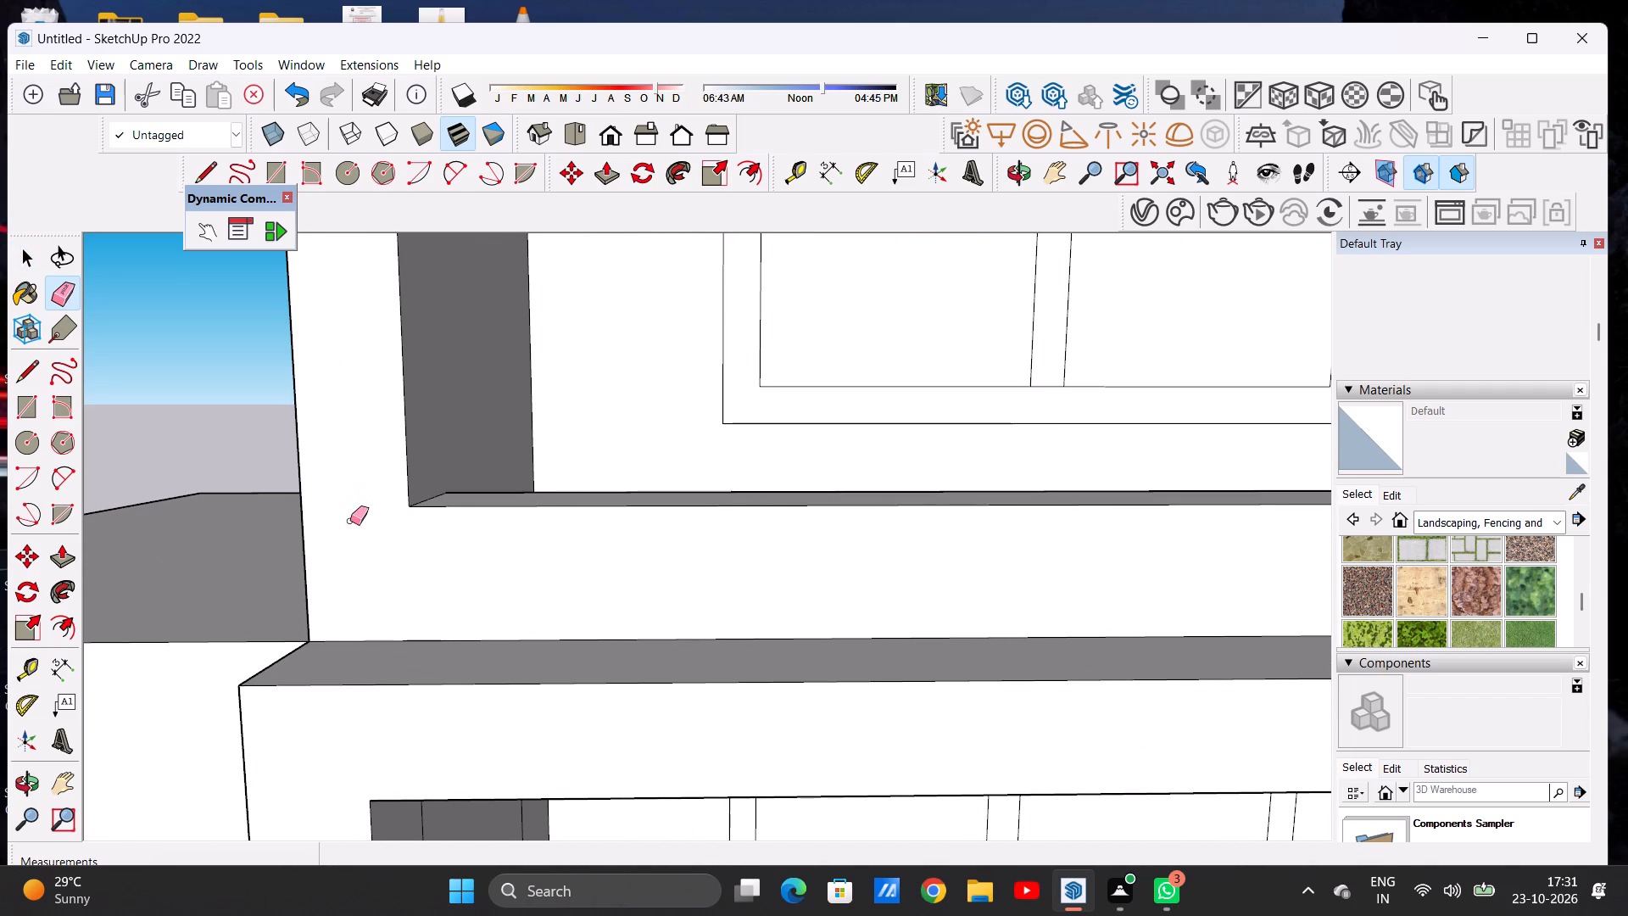
scroll(355, 537, "down", 20)
scroll(355, 537, "down", 3)
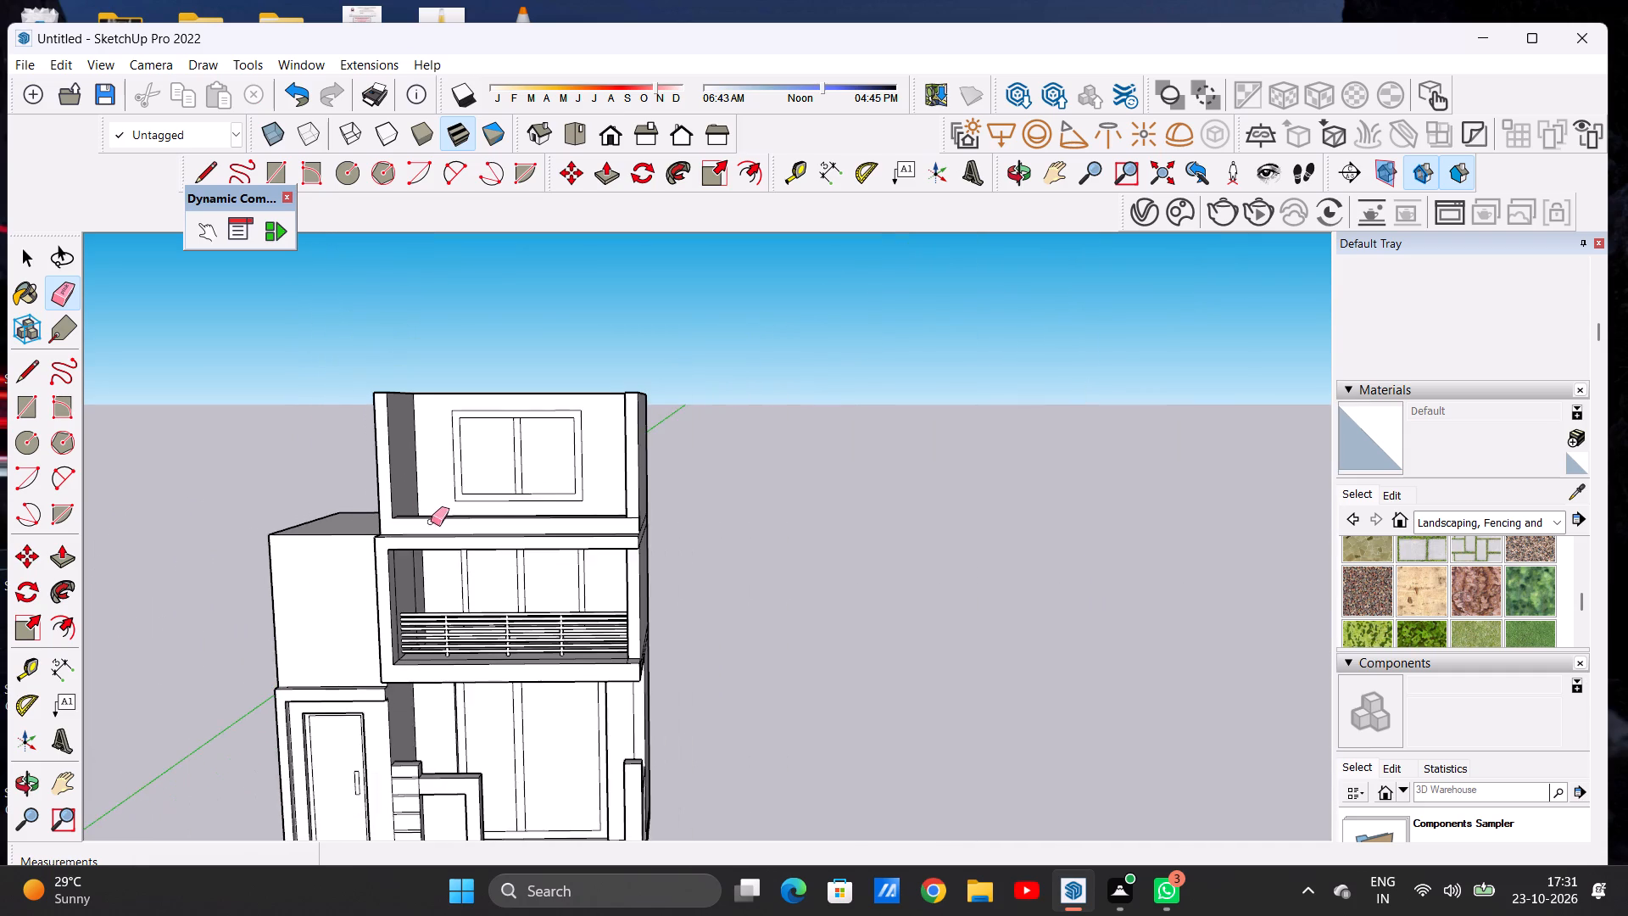
middle_click_drag(433, 521, 473, 523)
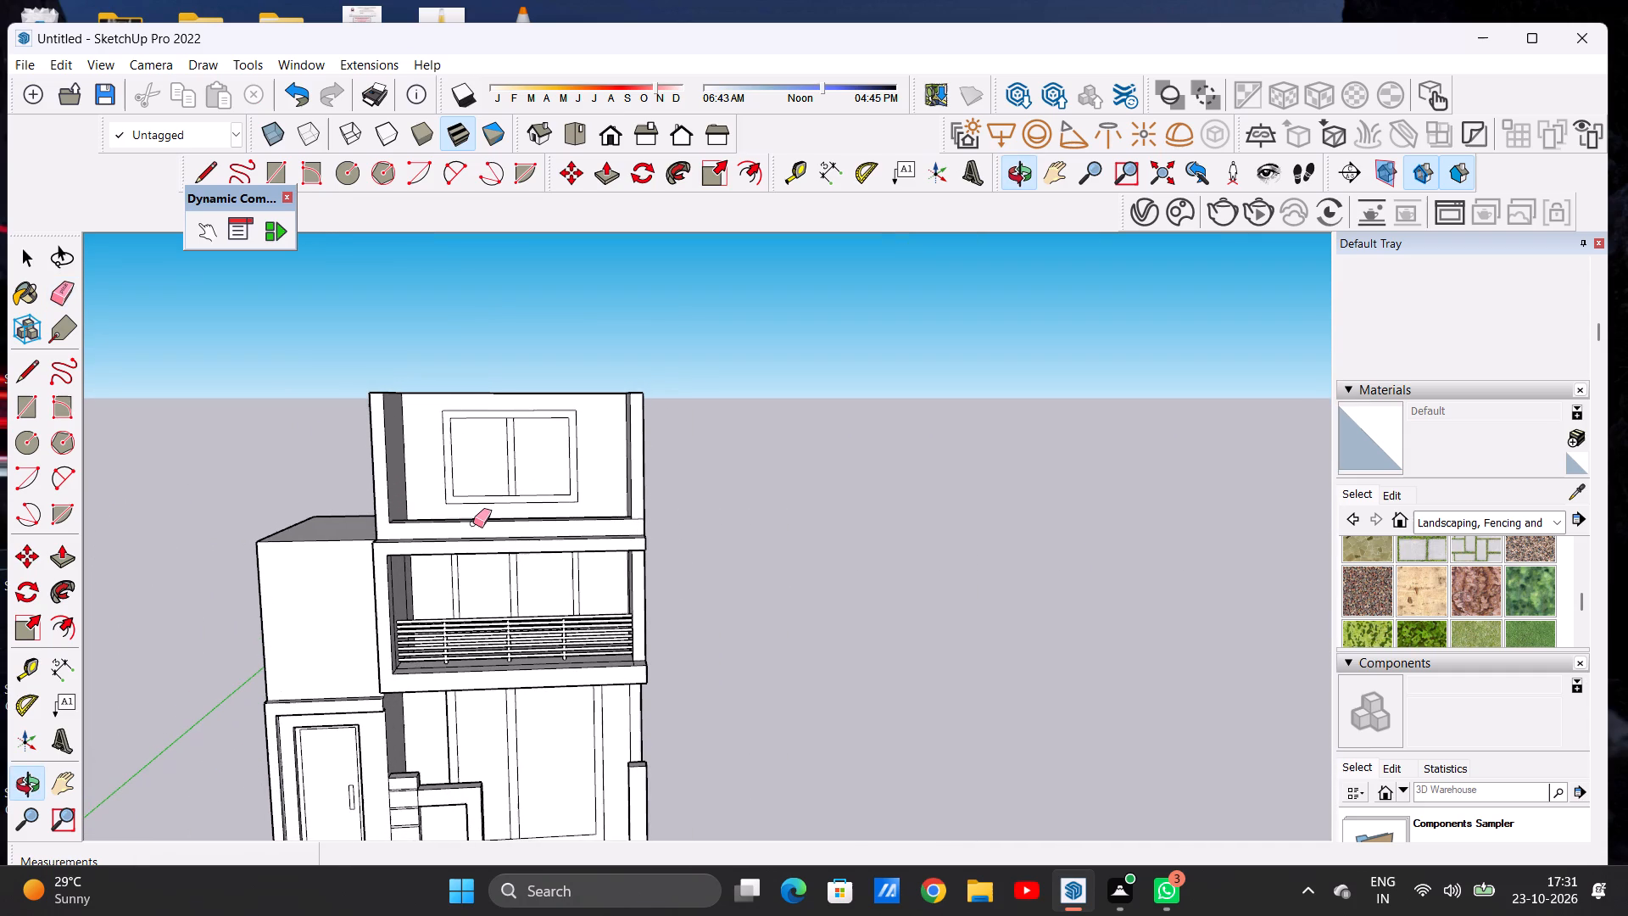
key("space")
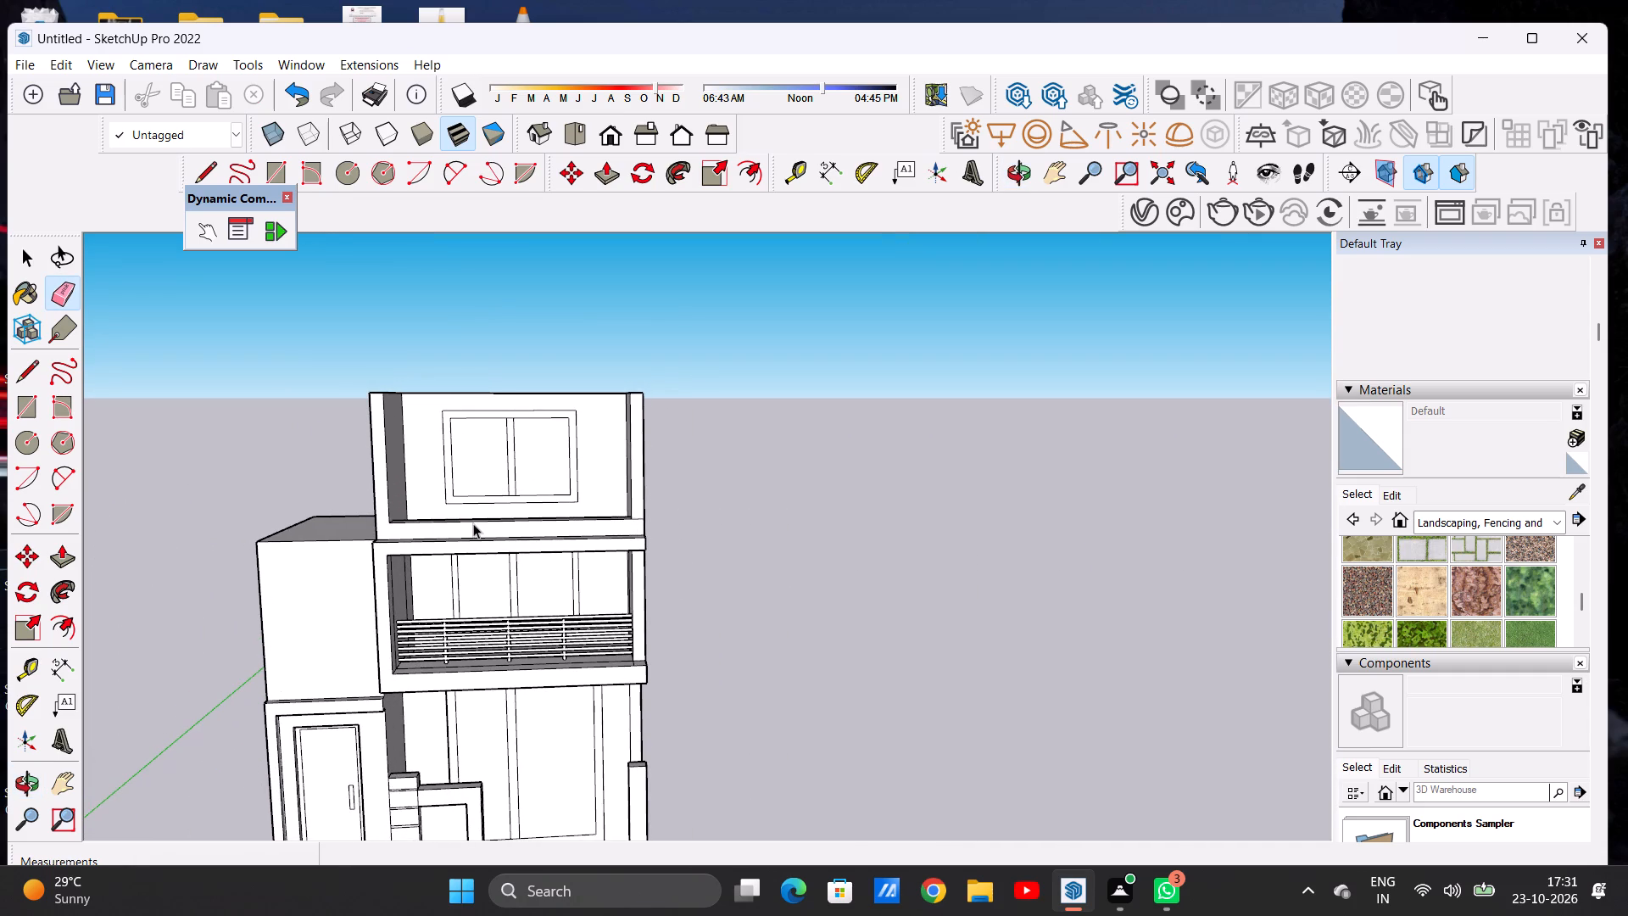
Push/Pull the top of the side block above the entrance door up to the top floor walls' height.
scroll(487, 515, "up", 5)
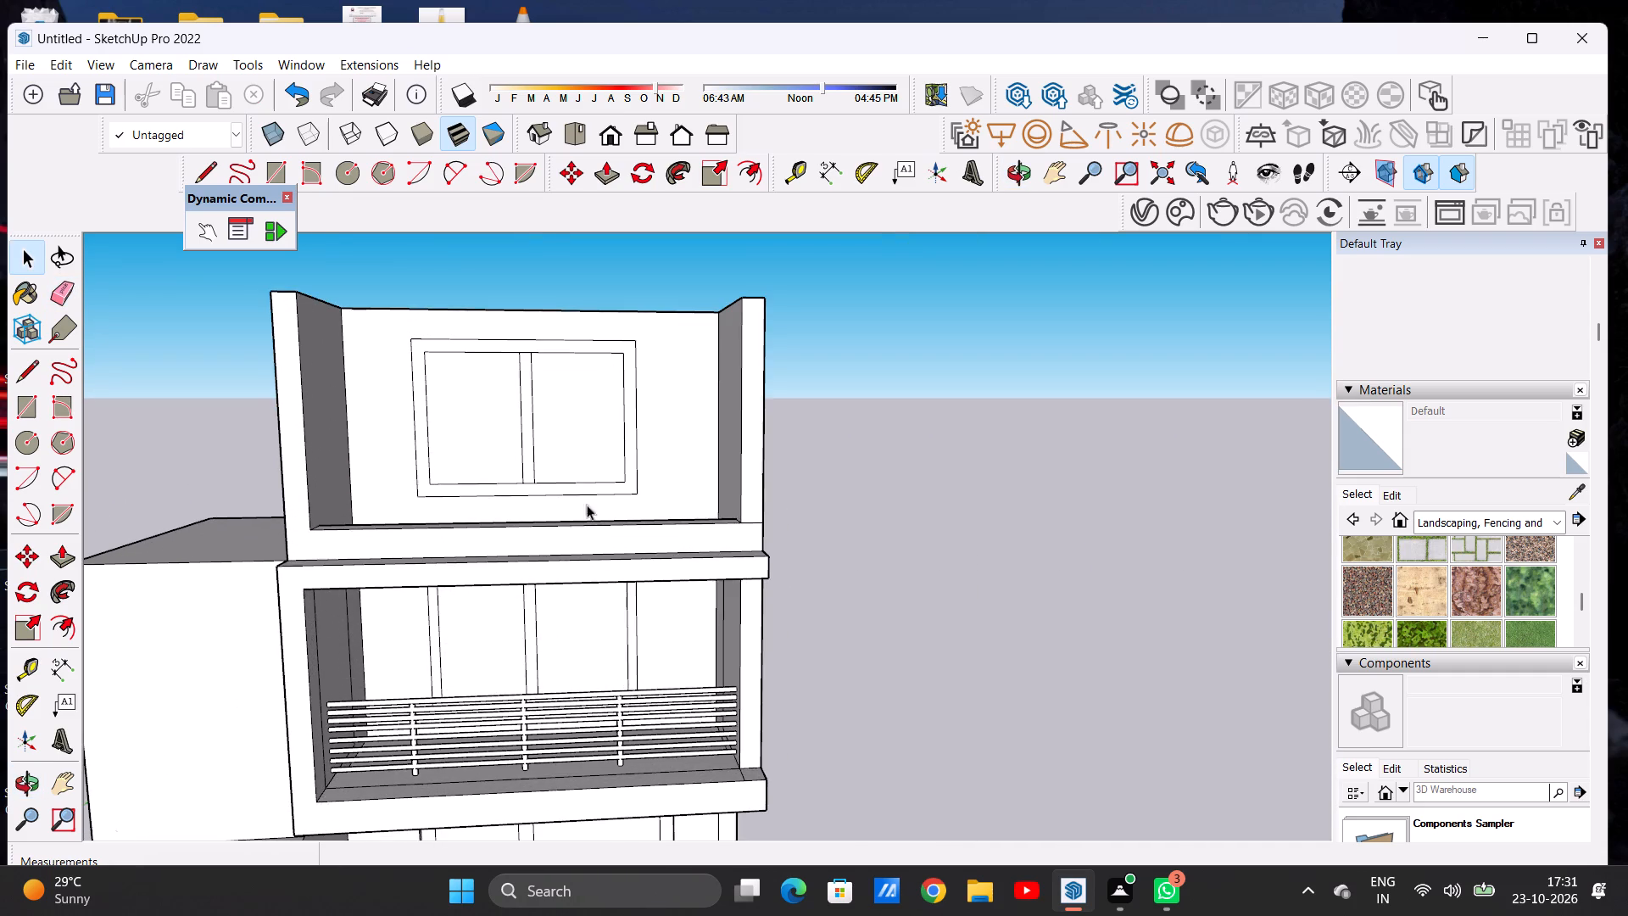
scroll(605, 507, "down", 7)
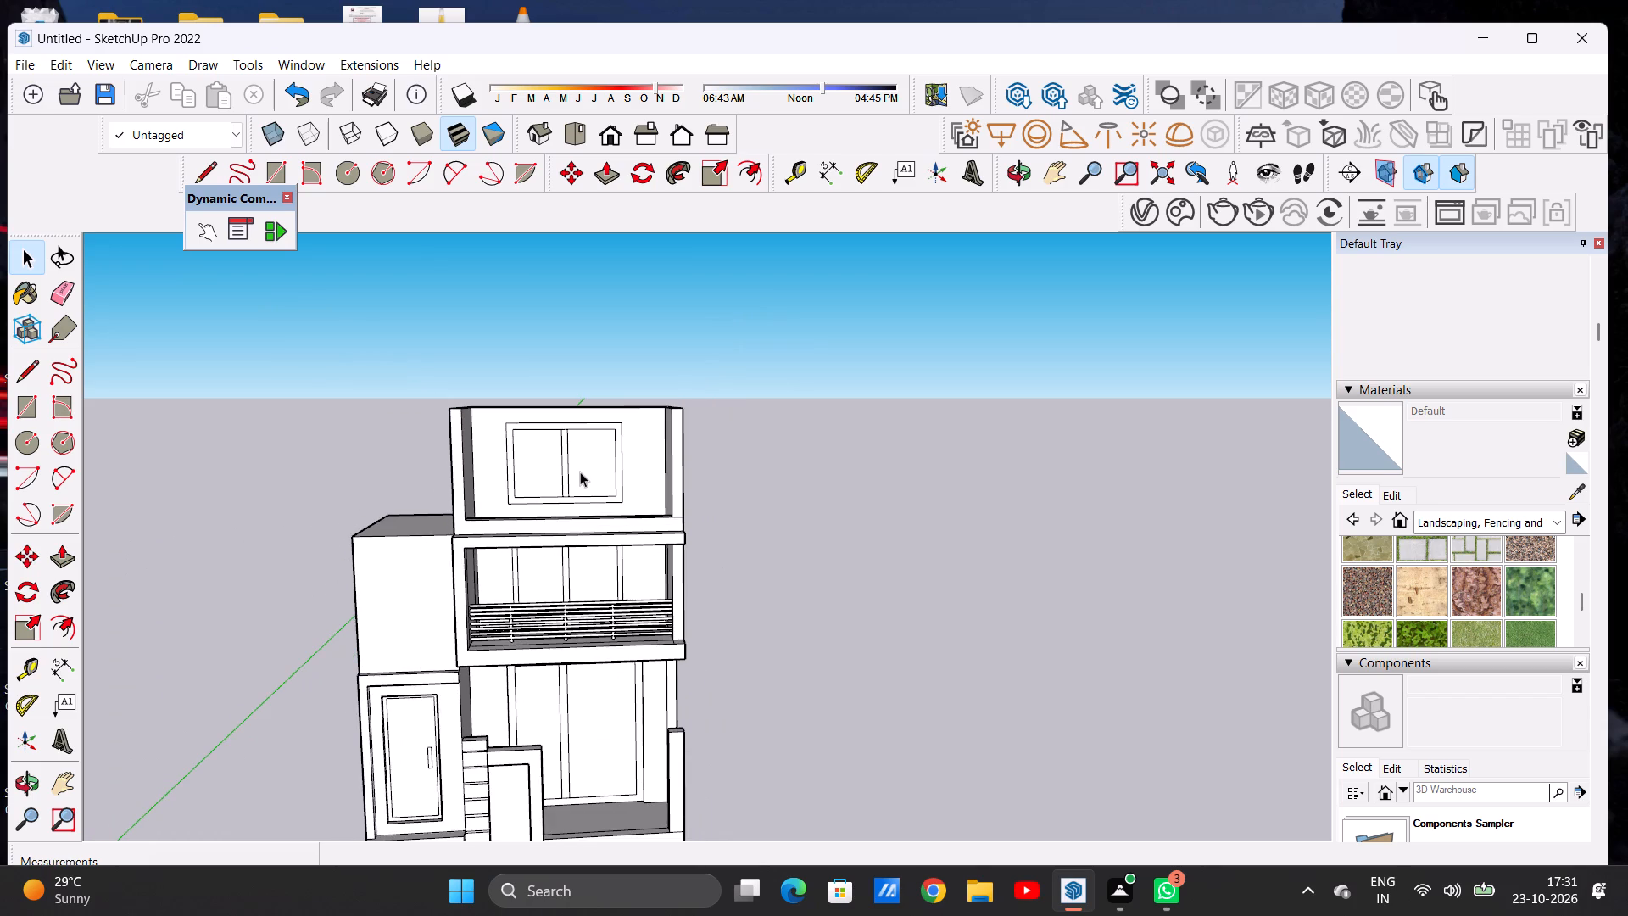
middle_click_drag(581, 479, 543, 679)
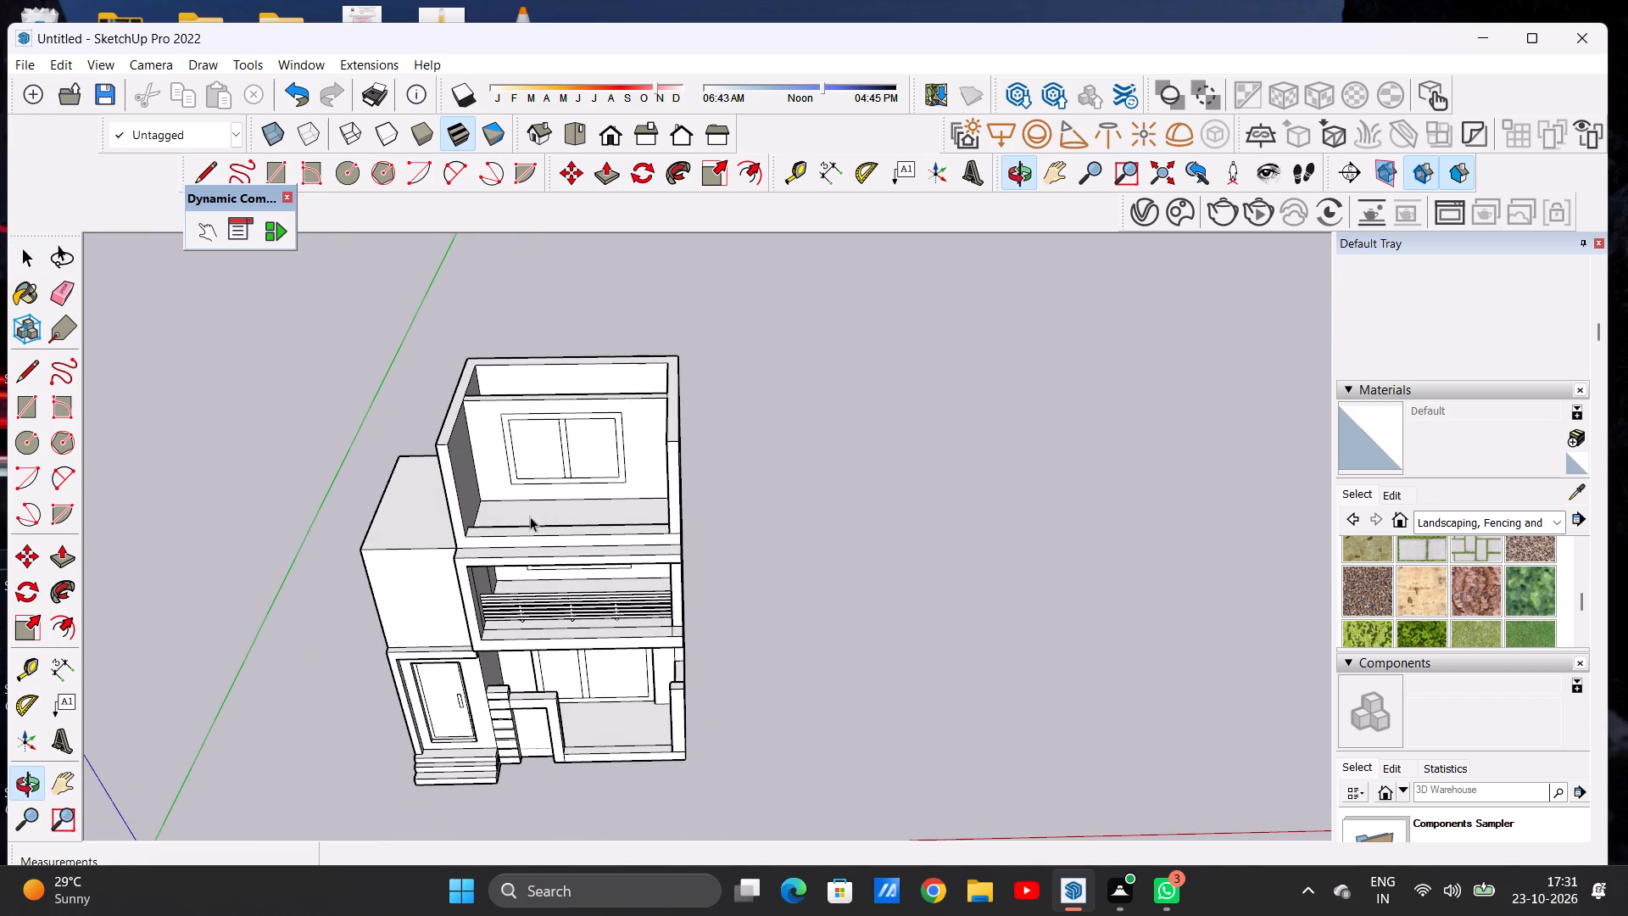
scroll(574, 535, "down", 1)
scroll(573, 537, "up", 1)
middle_click_drag(535, 546, 627, 405)
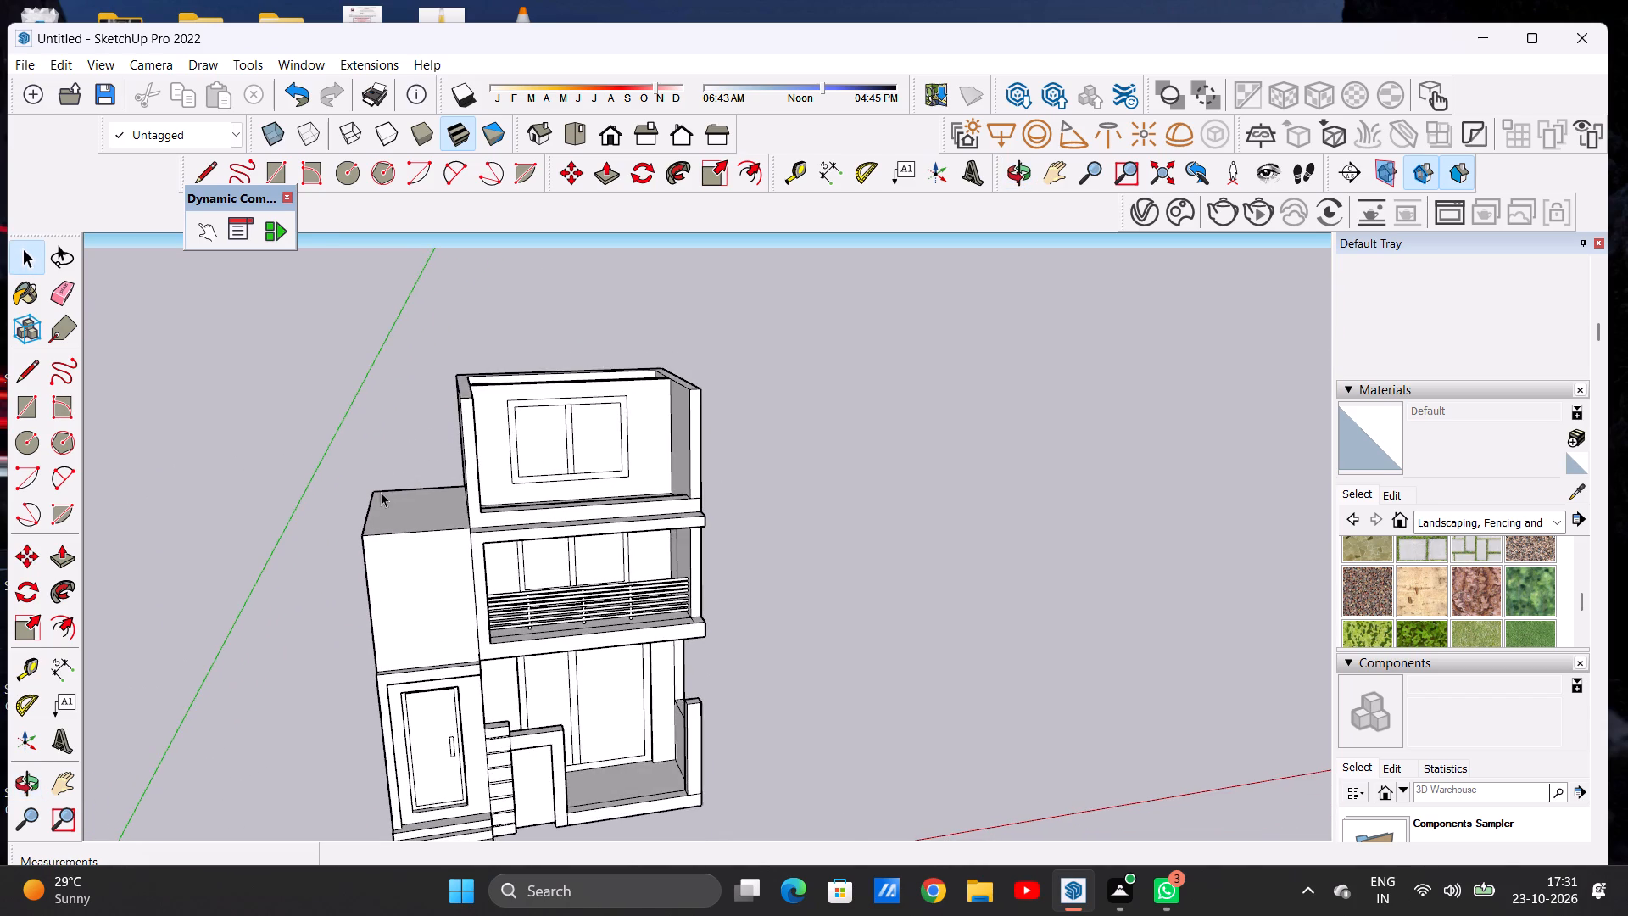
scroll(381, 497, "up", 3)
scroll(385, 508, "down", 1)
scroll(387, 510, "up", 2)
key("p")
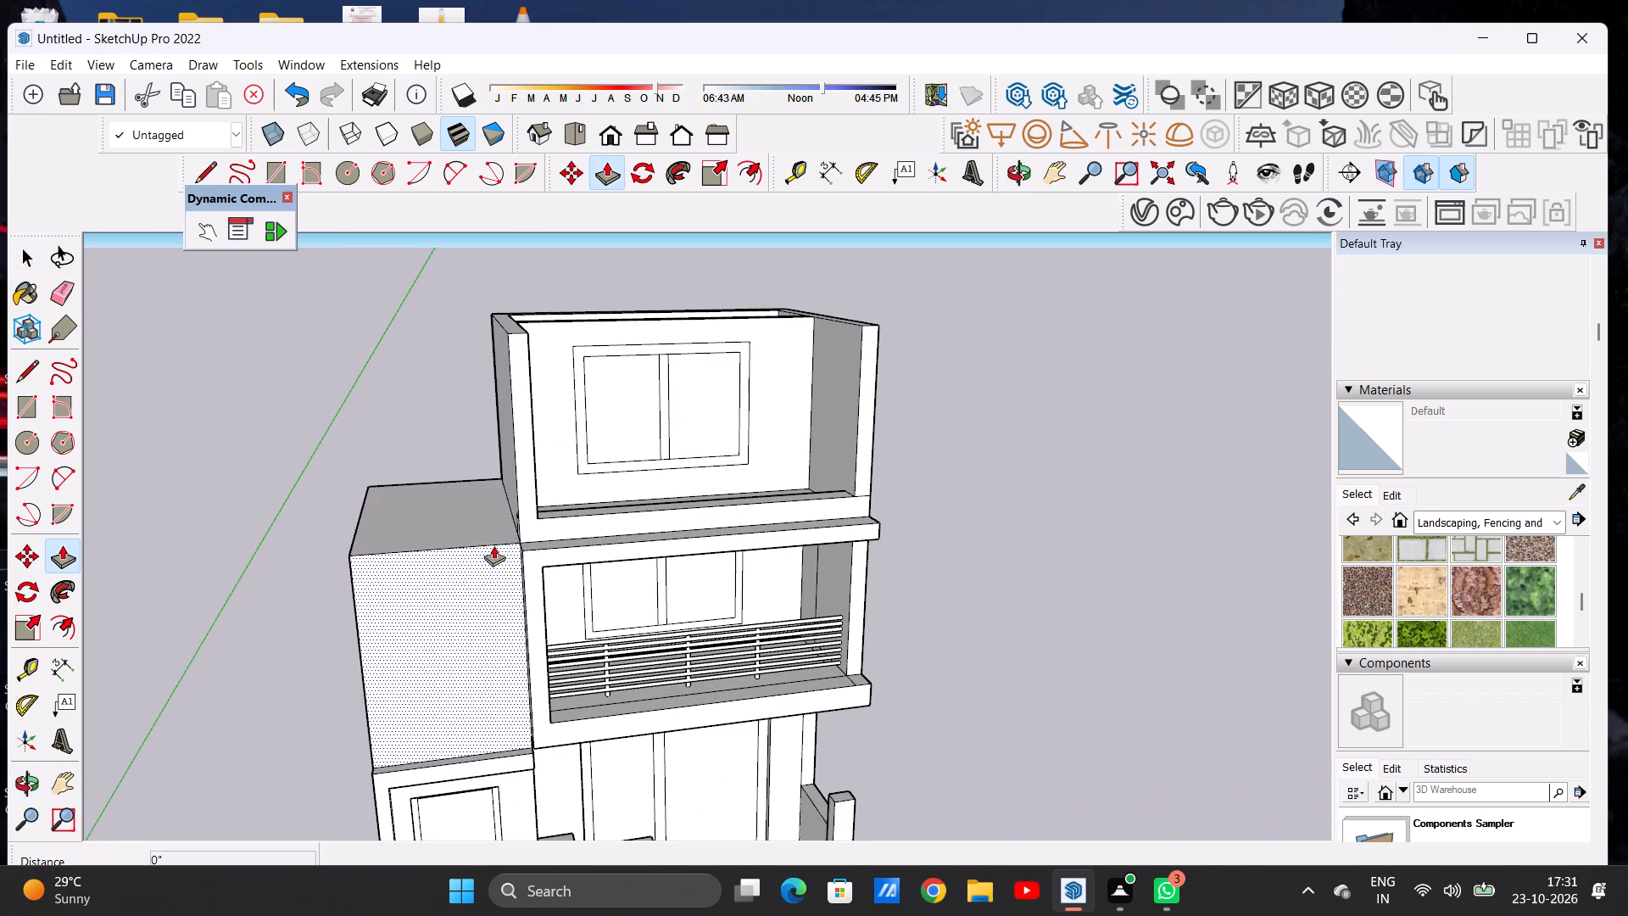
left_click(493, 522)
scroll(491, 461, "down", 8)
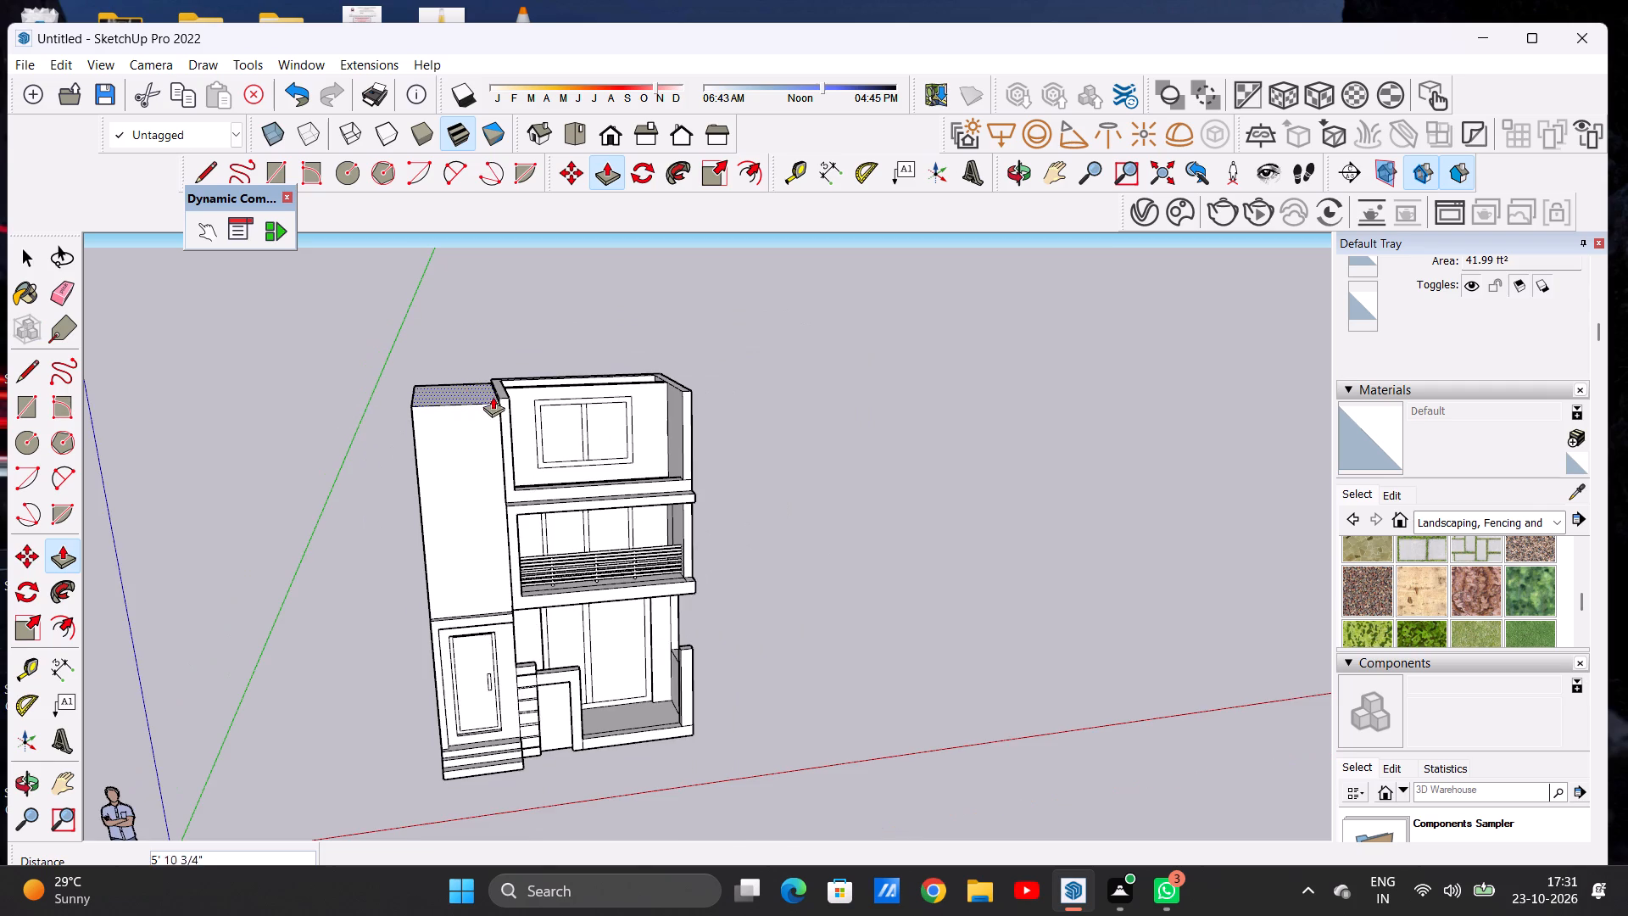
scroll(495, 394, "up", 5)
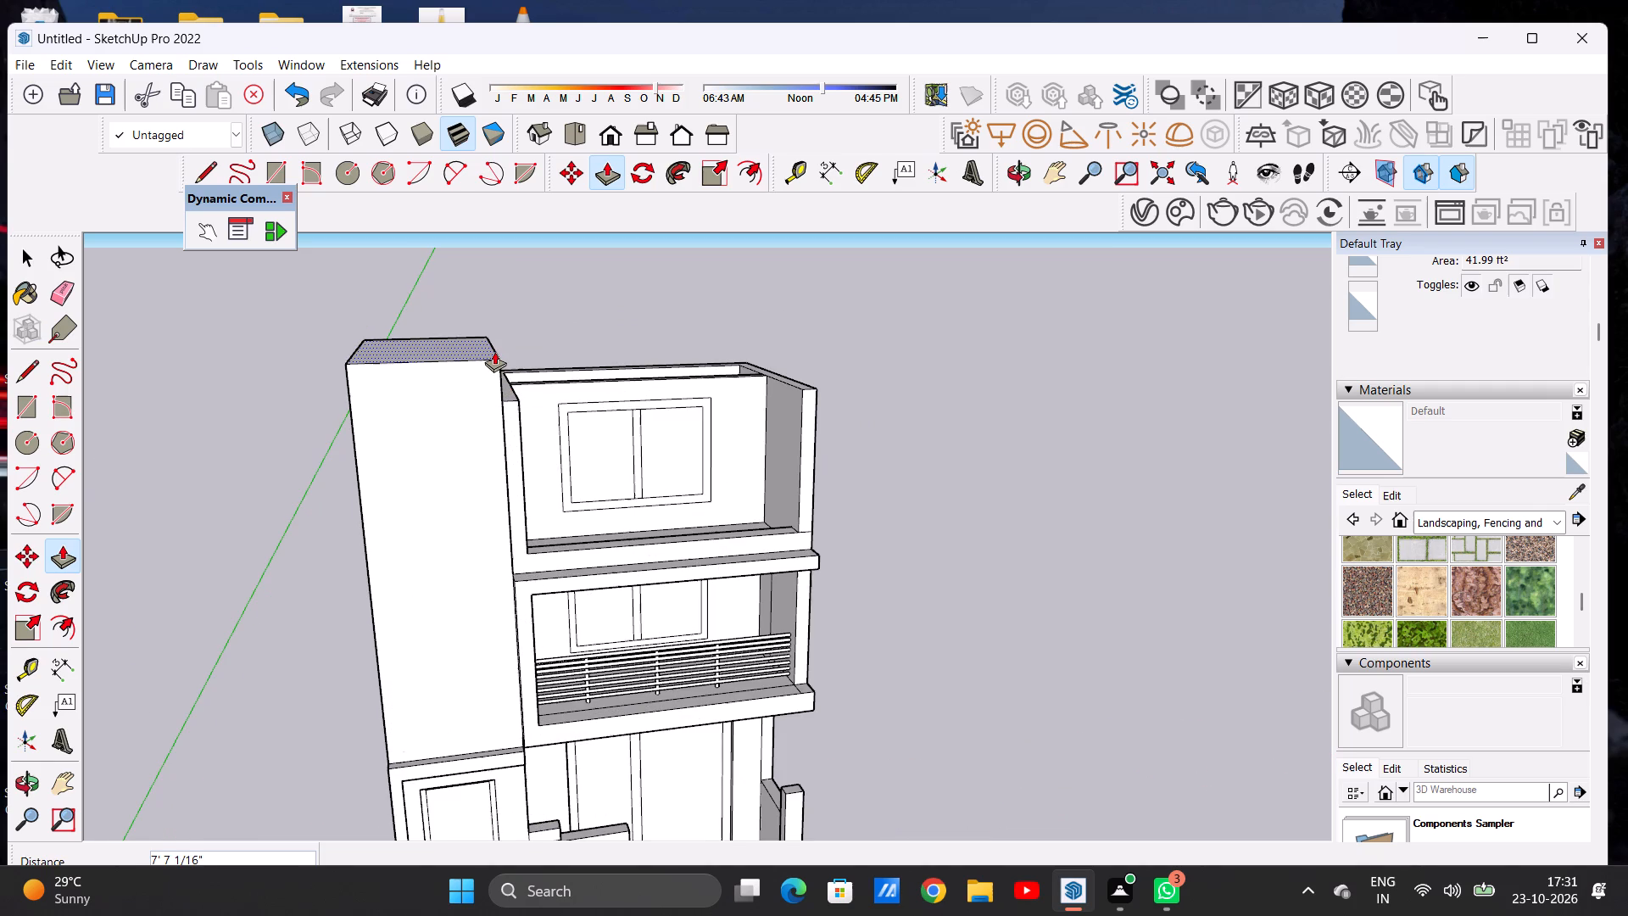
left_click(511, 404)
key("space")
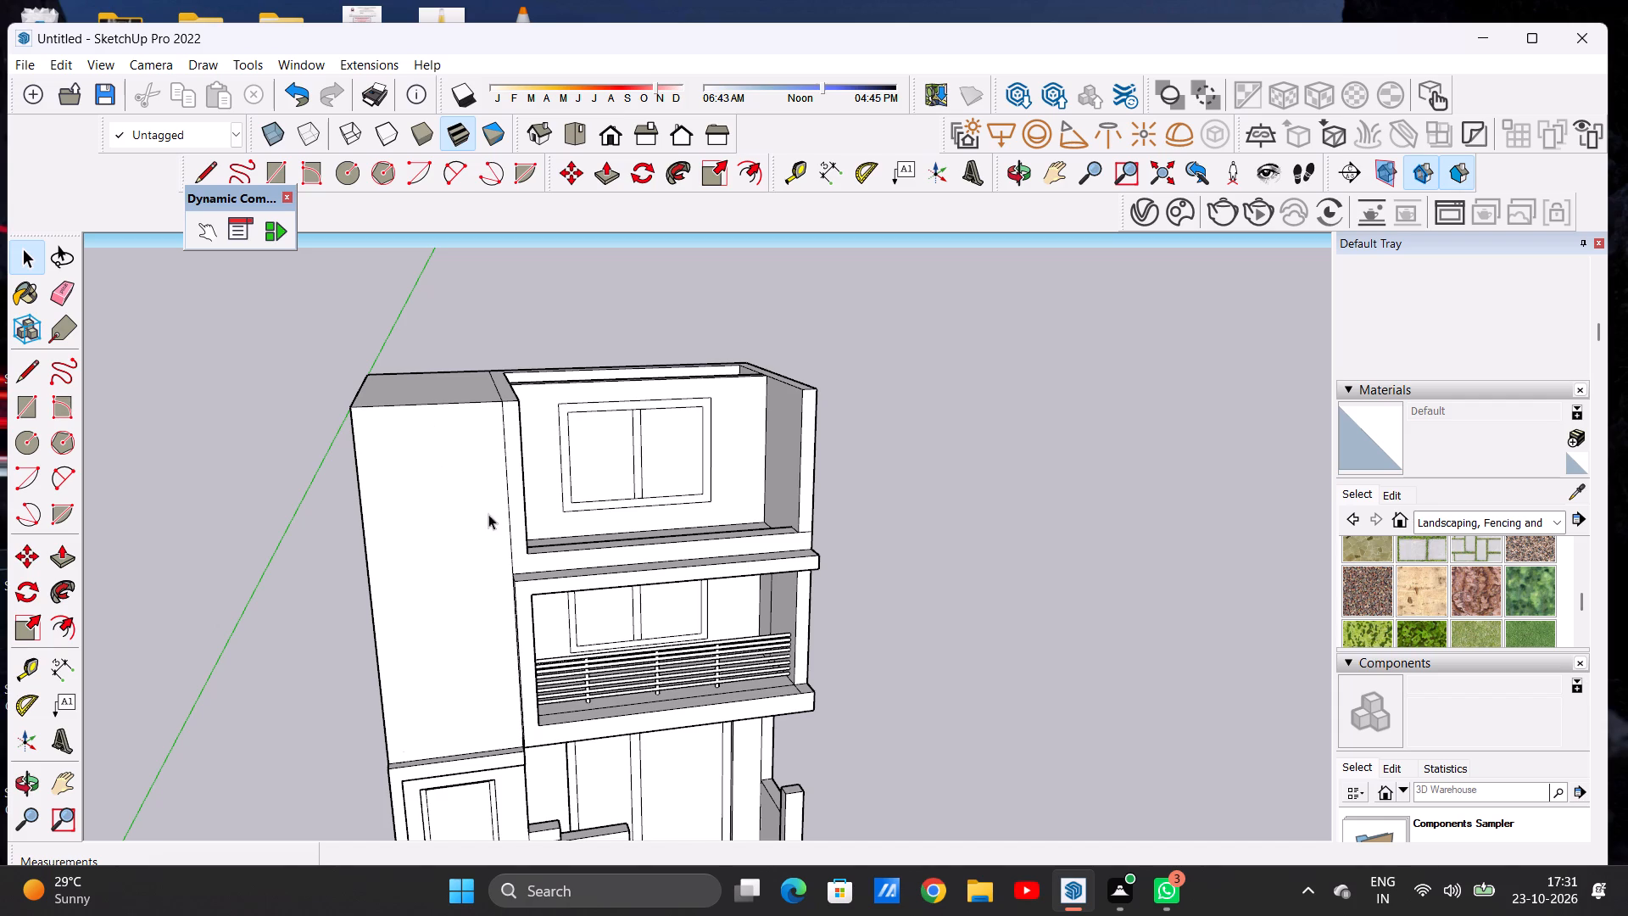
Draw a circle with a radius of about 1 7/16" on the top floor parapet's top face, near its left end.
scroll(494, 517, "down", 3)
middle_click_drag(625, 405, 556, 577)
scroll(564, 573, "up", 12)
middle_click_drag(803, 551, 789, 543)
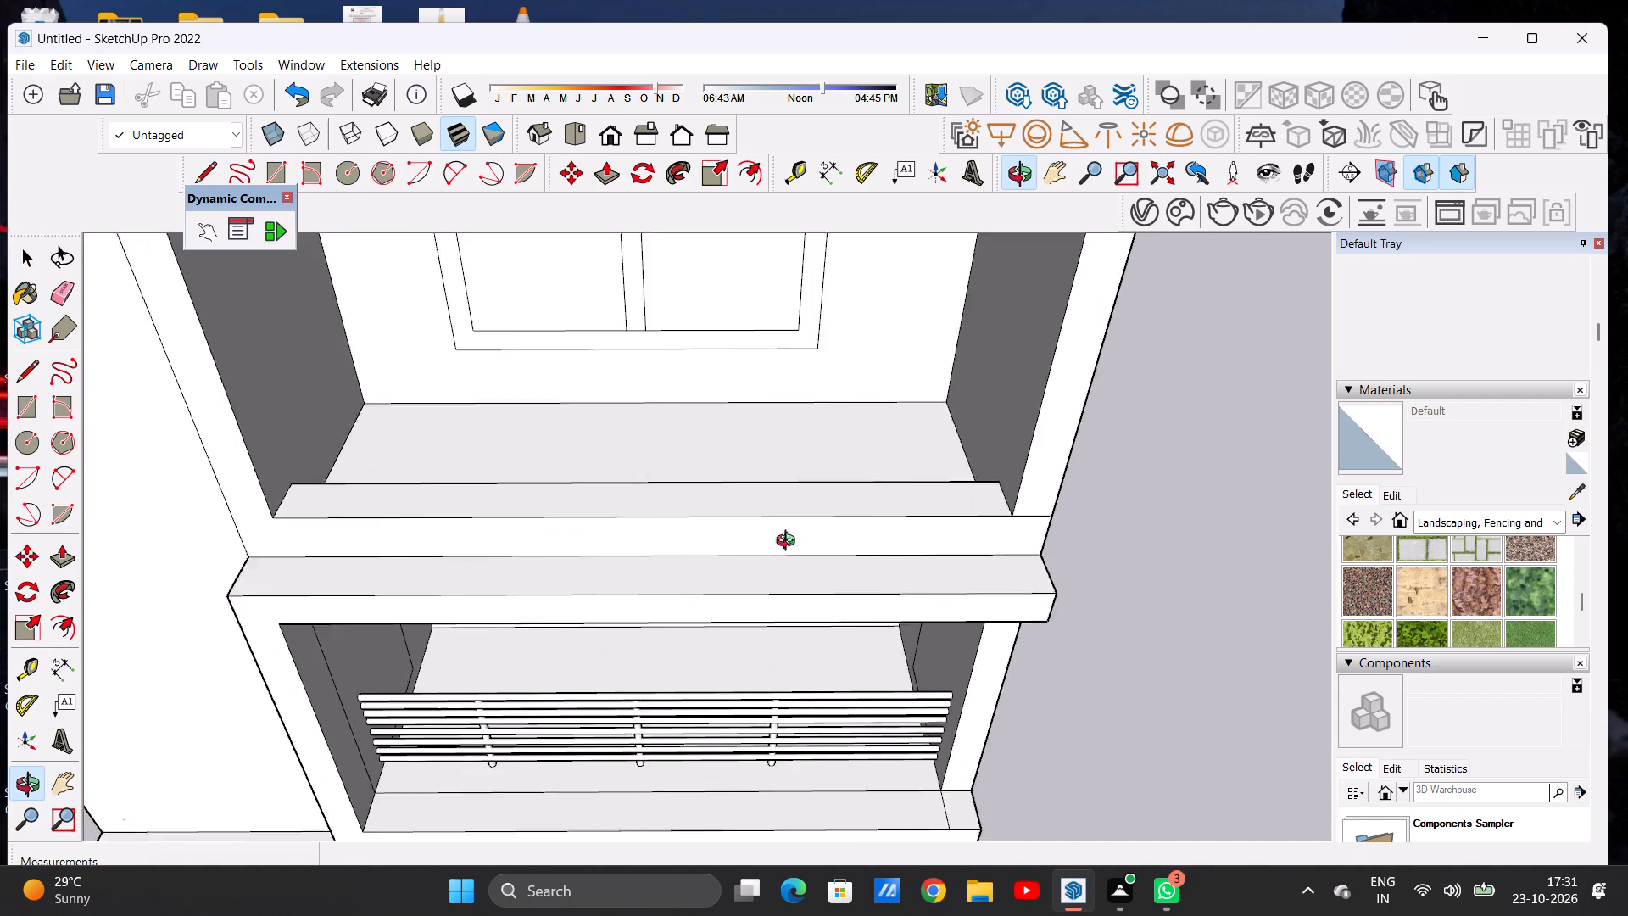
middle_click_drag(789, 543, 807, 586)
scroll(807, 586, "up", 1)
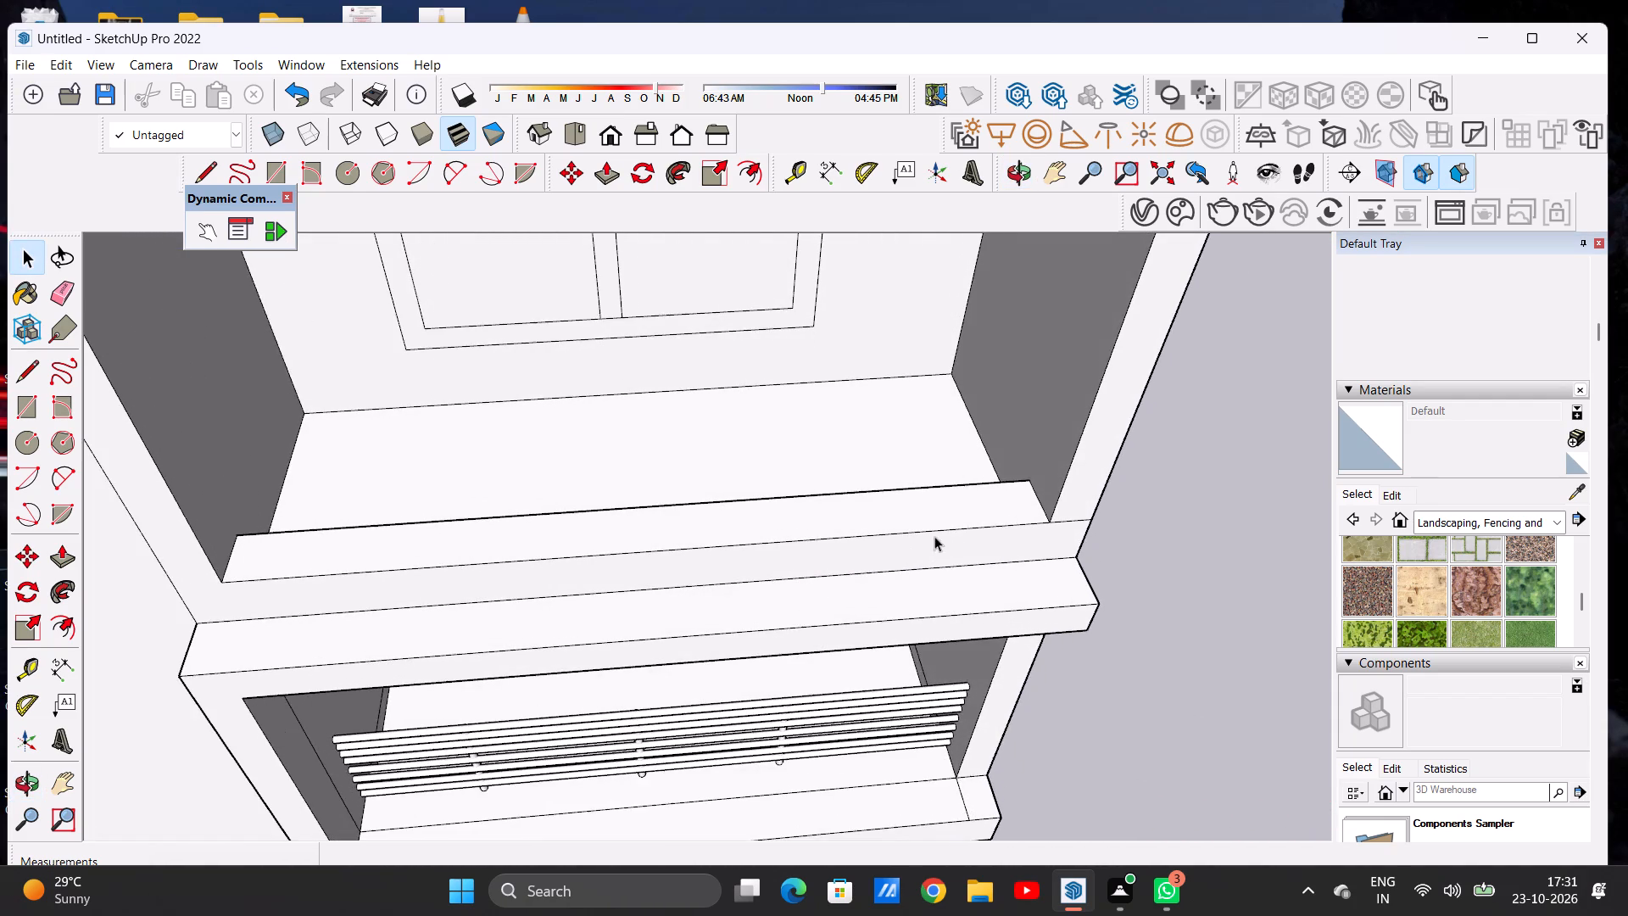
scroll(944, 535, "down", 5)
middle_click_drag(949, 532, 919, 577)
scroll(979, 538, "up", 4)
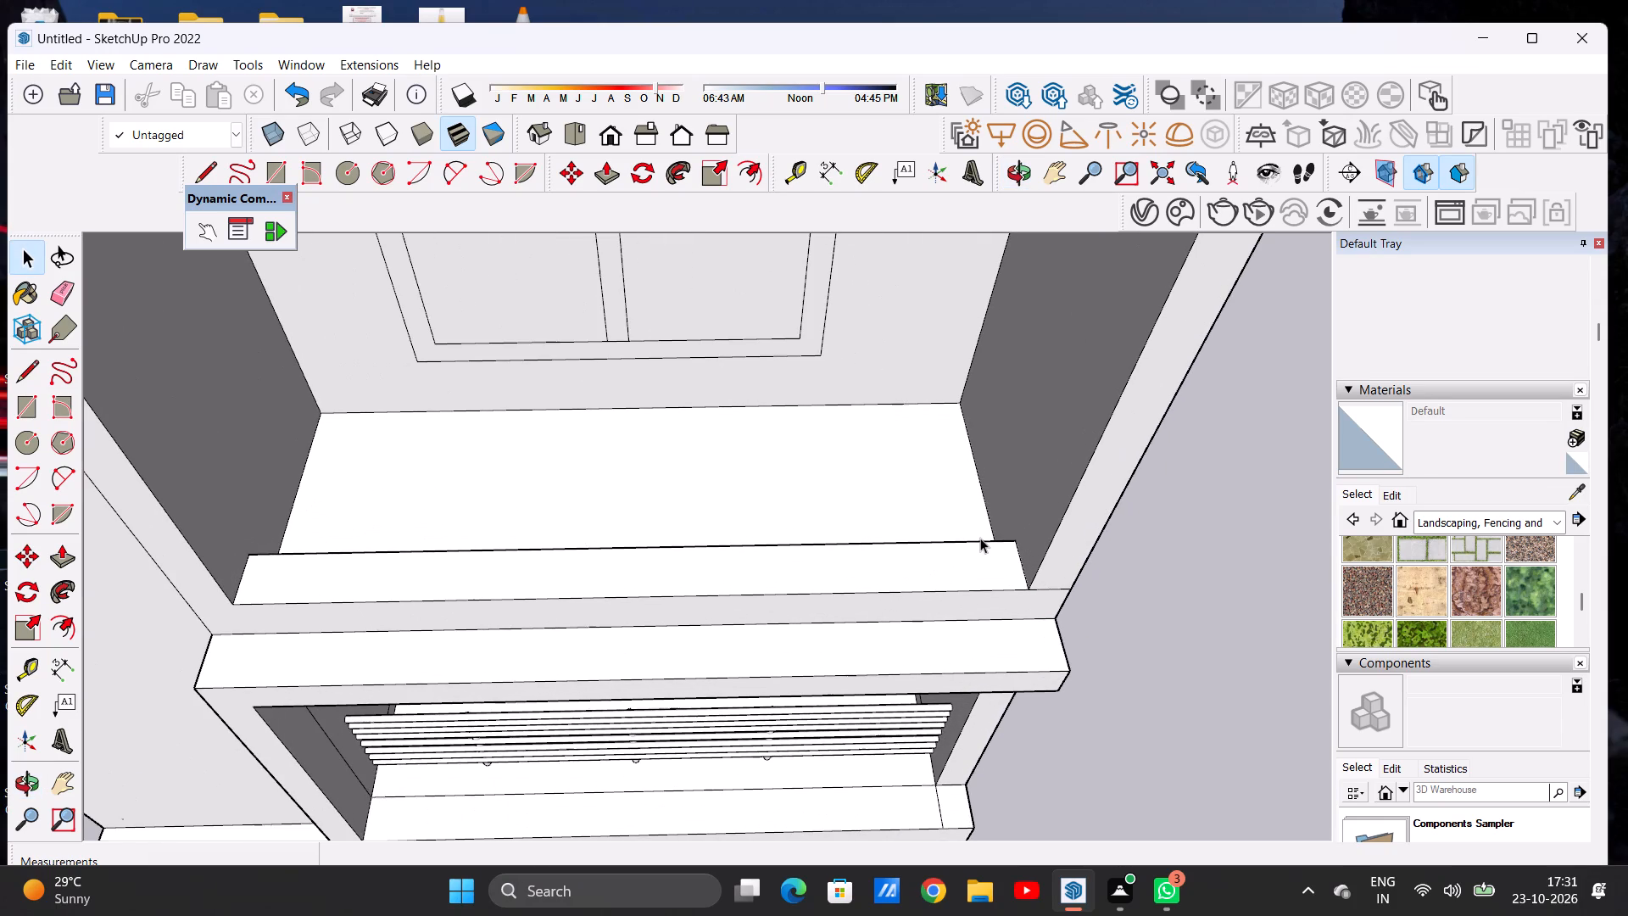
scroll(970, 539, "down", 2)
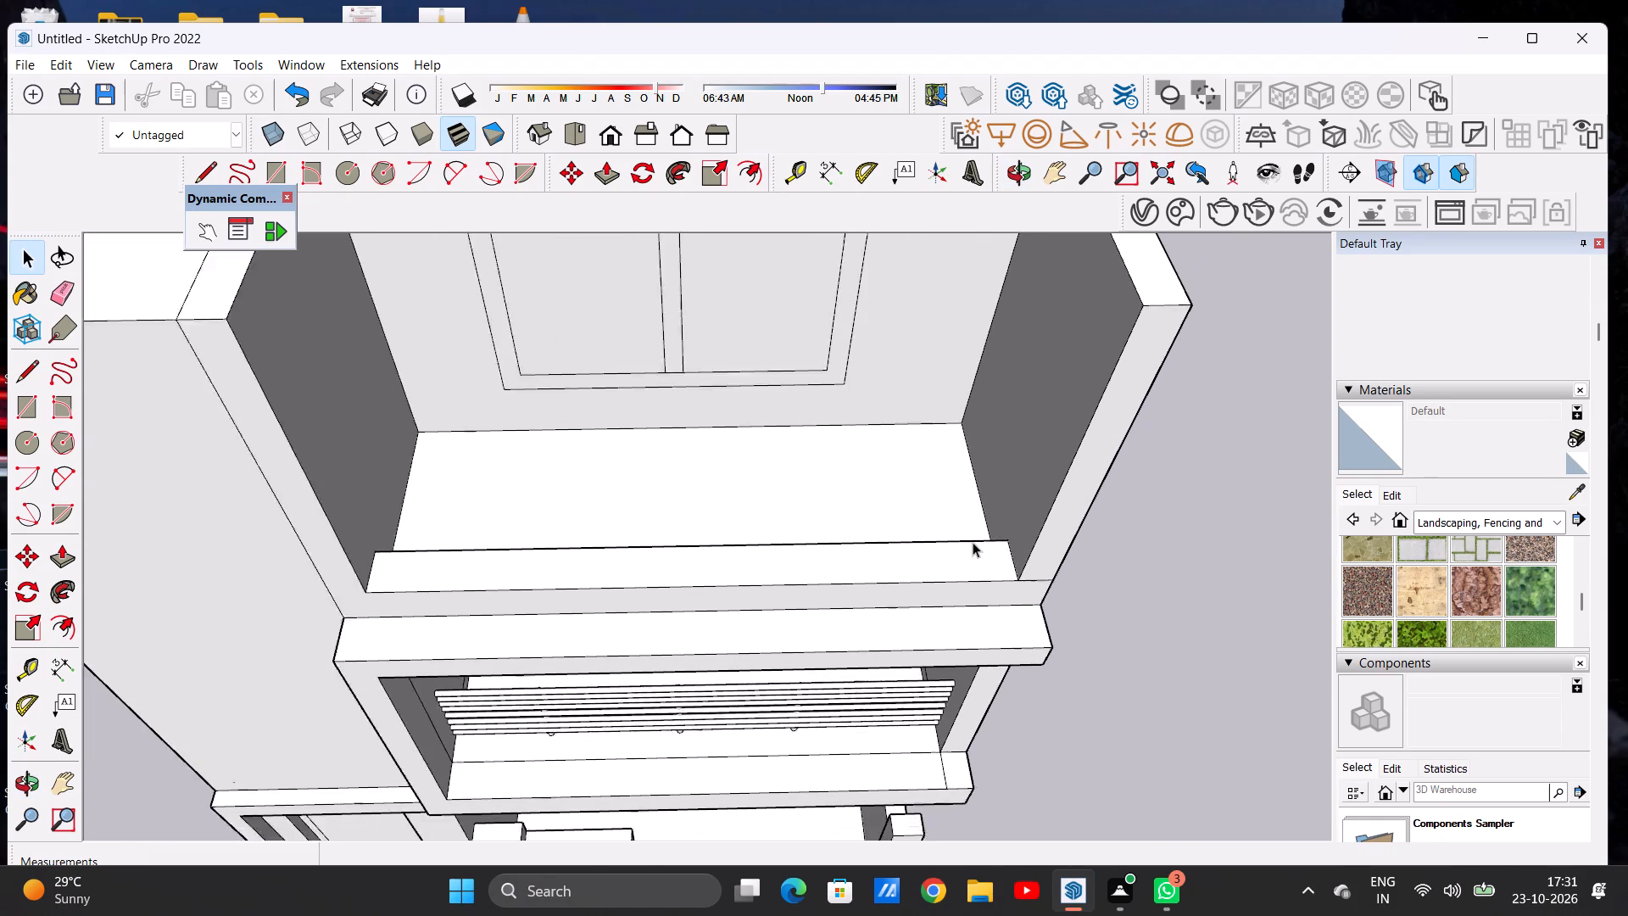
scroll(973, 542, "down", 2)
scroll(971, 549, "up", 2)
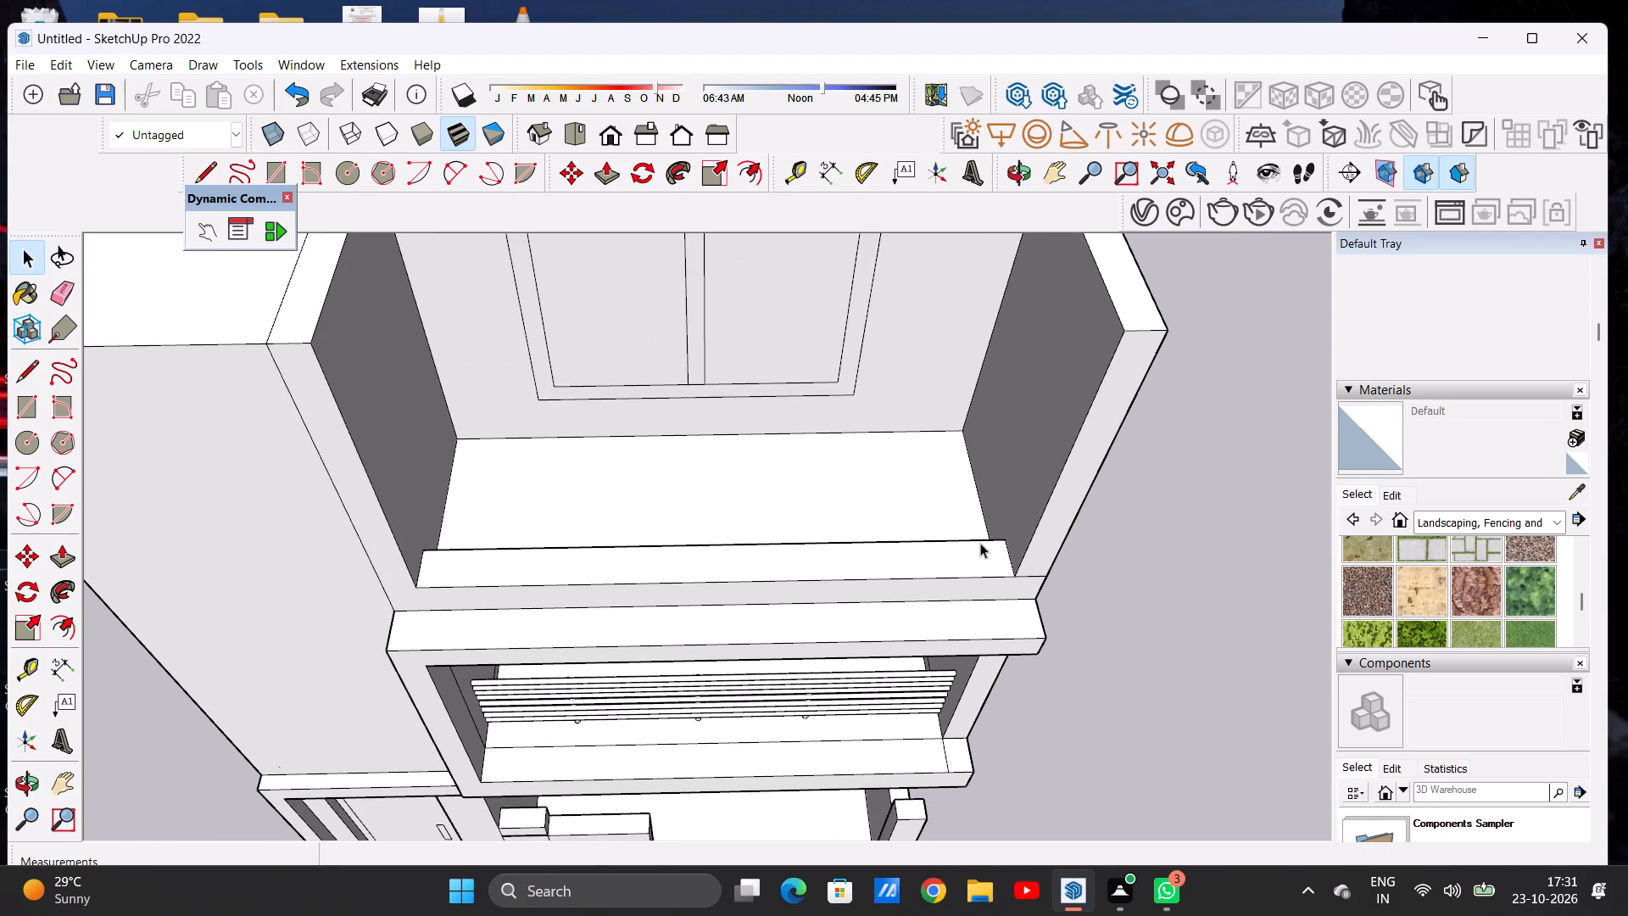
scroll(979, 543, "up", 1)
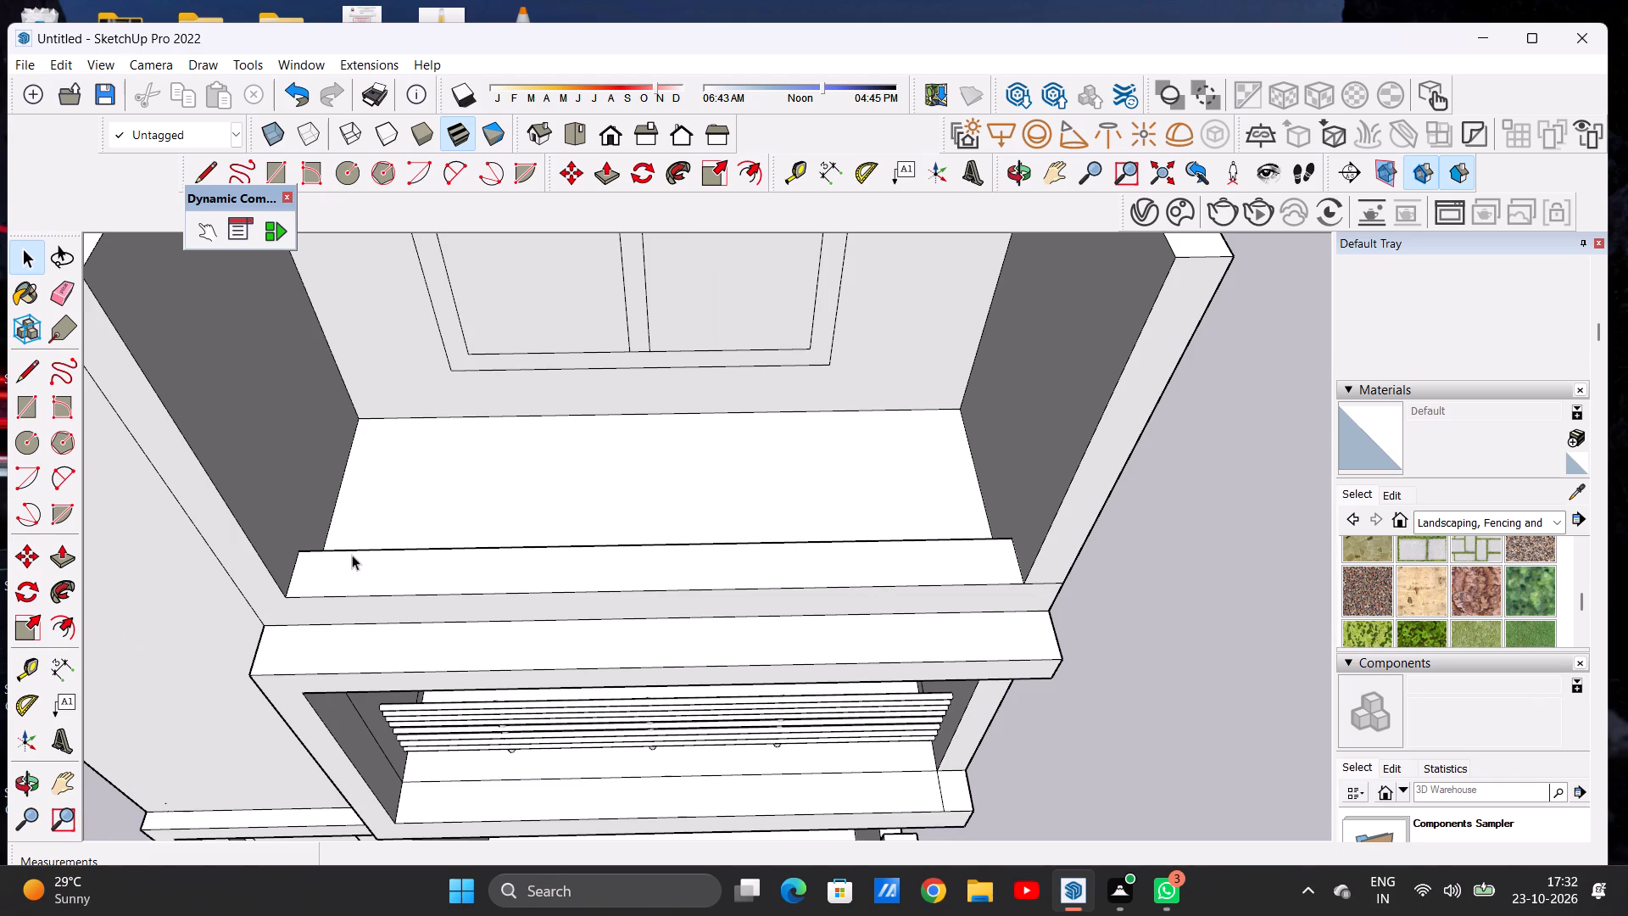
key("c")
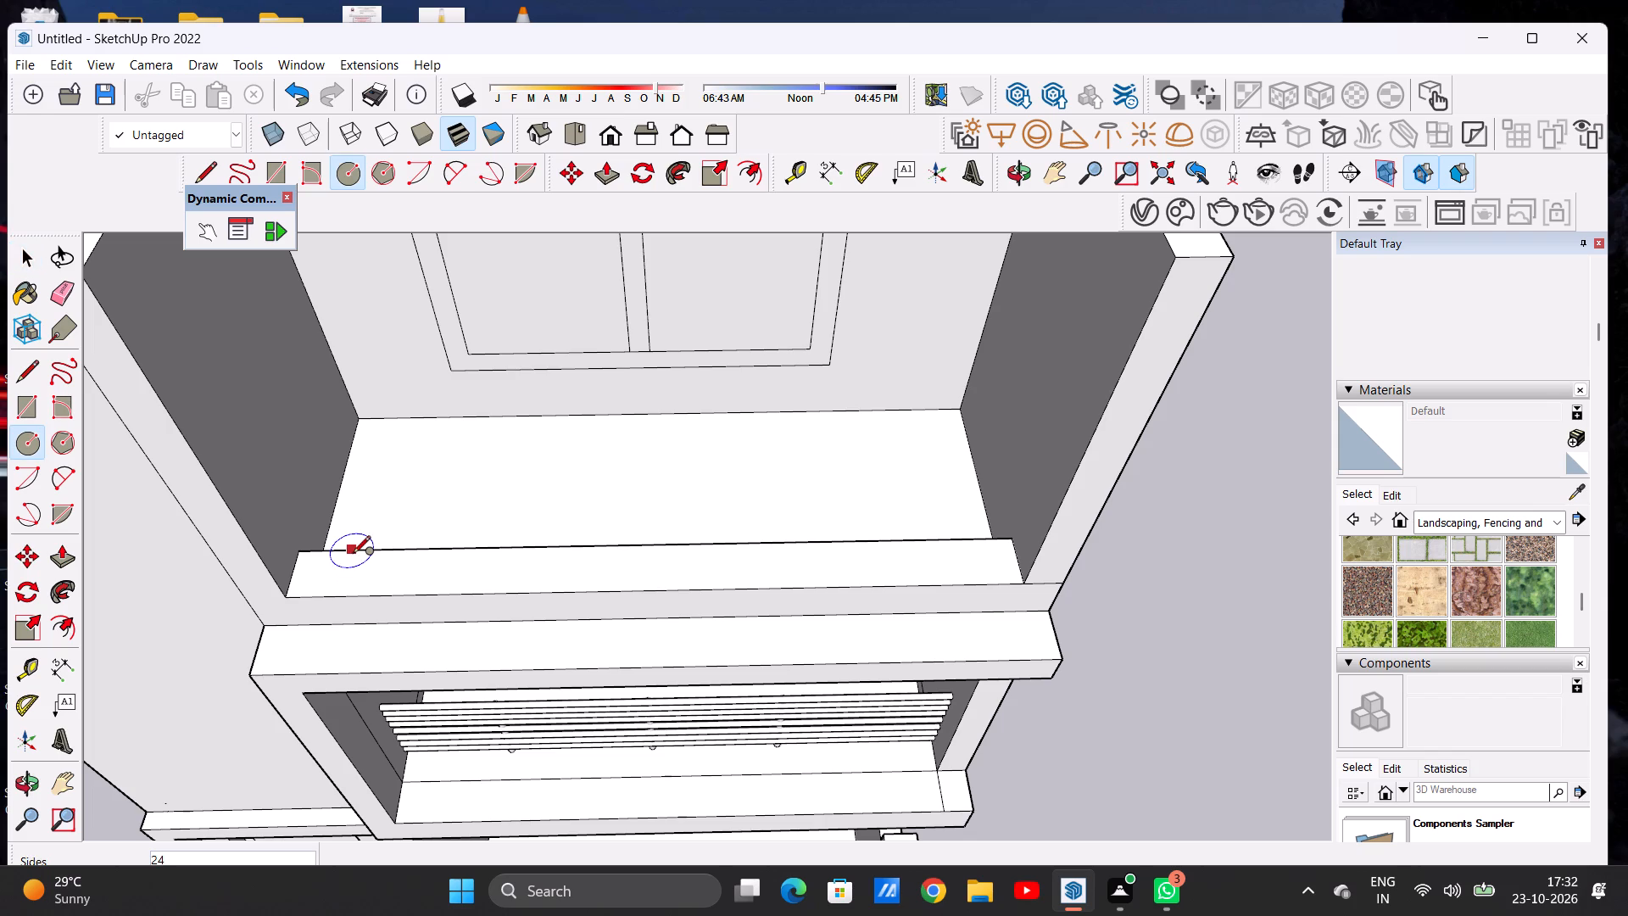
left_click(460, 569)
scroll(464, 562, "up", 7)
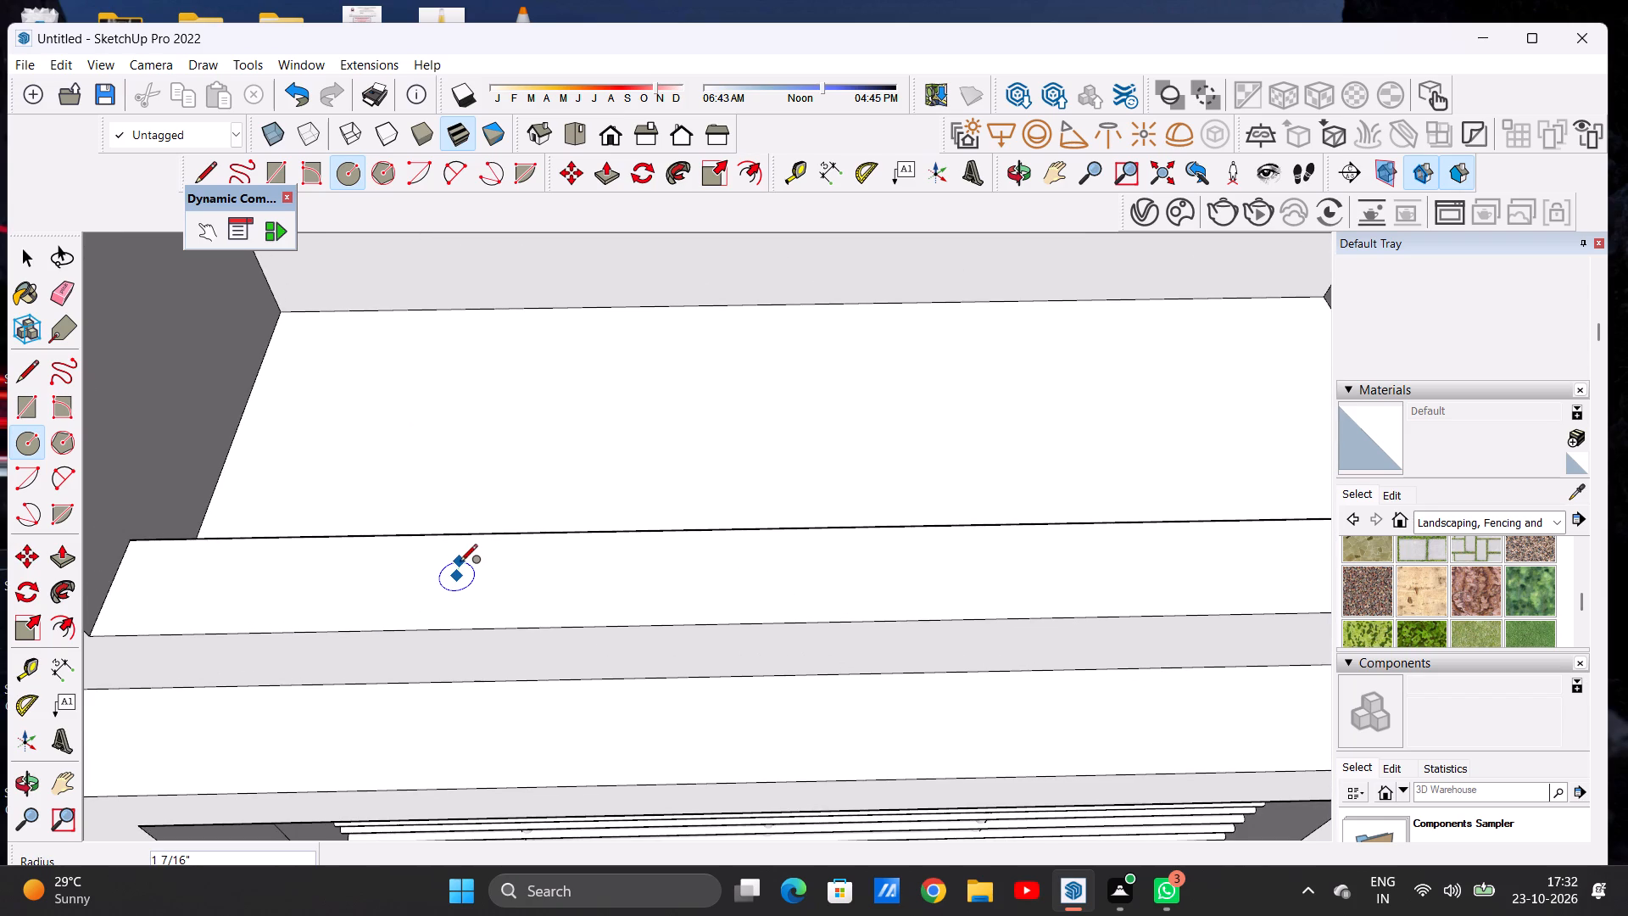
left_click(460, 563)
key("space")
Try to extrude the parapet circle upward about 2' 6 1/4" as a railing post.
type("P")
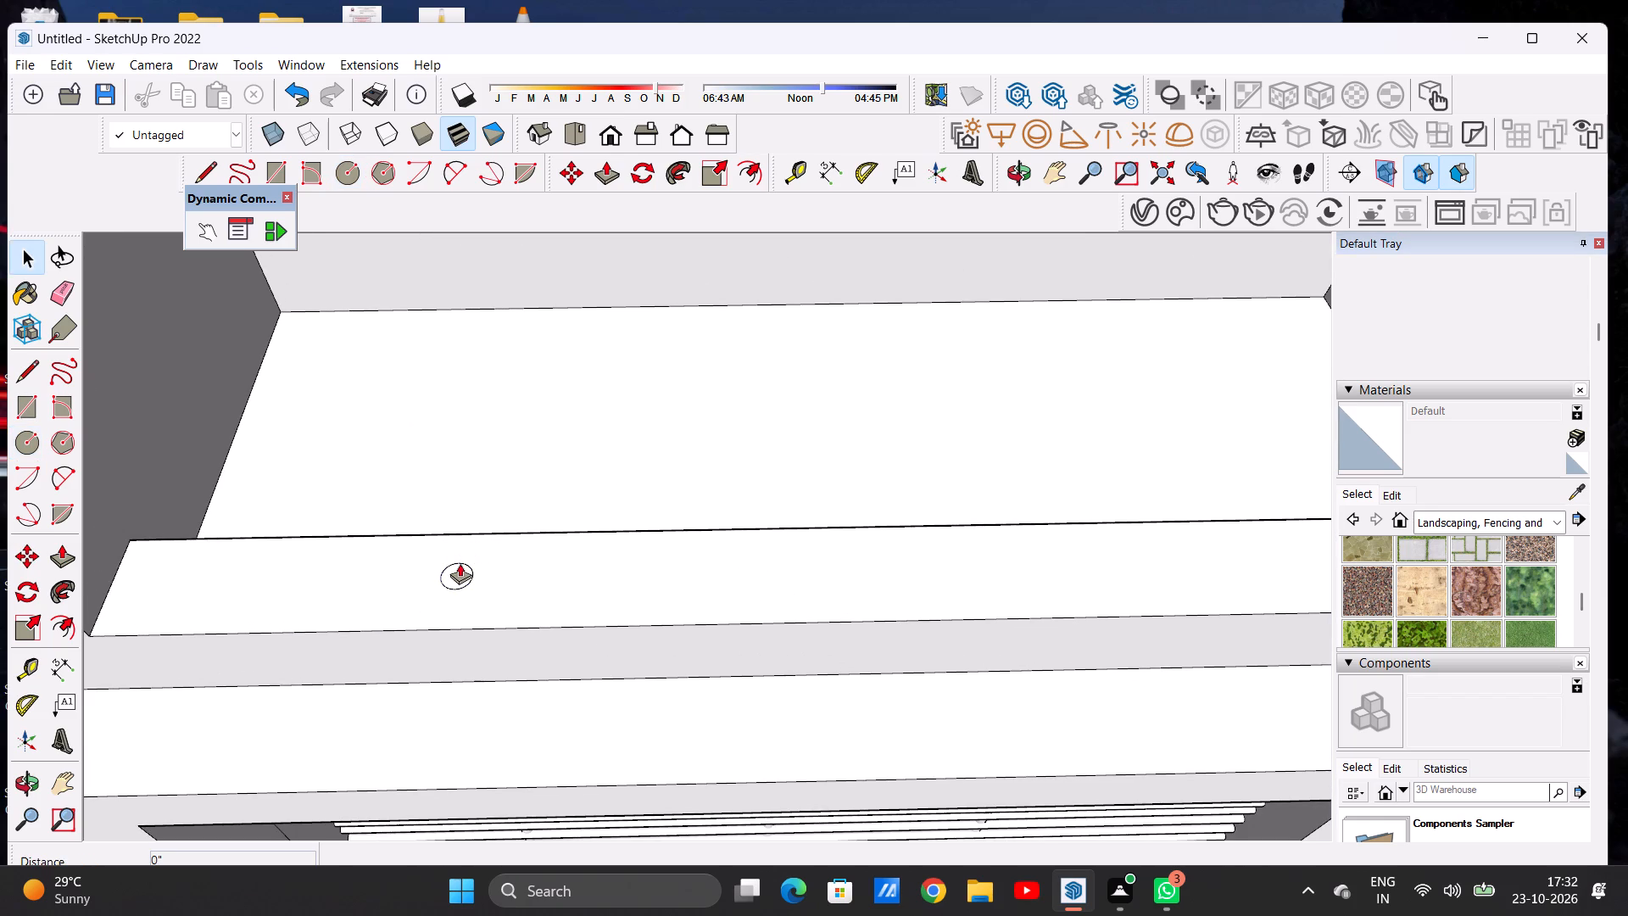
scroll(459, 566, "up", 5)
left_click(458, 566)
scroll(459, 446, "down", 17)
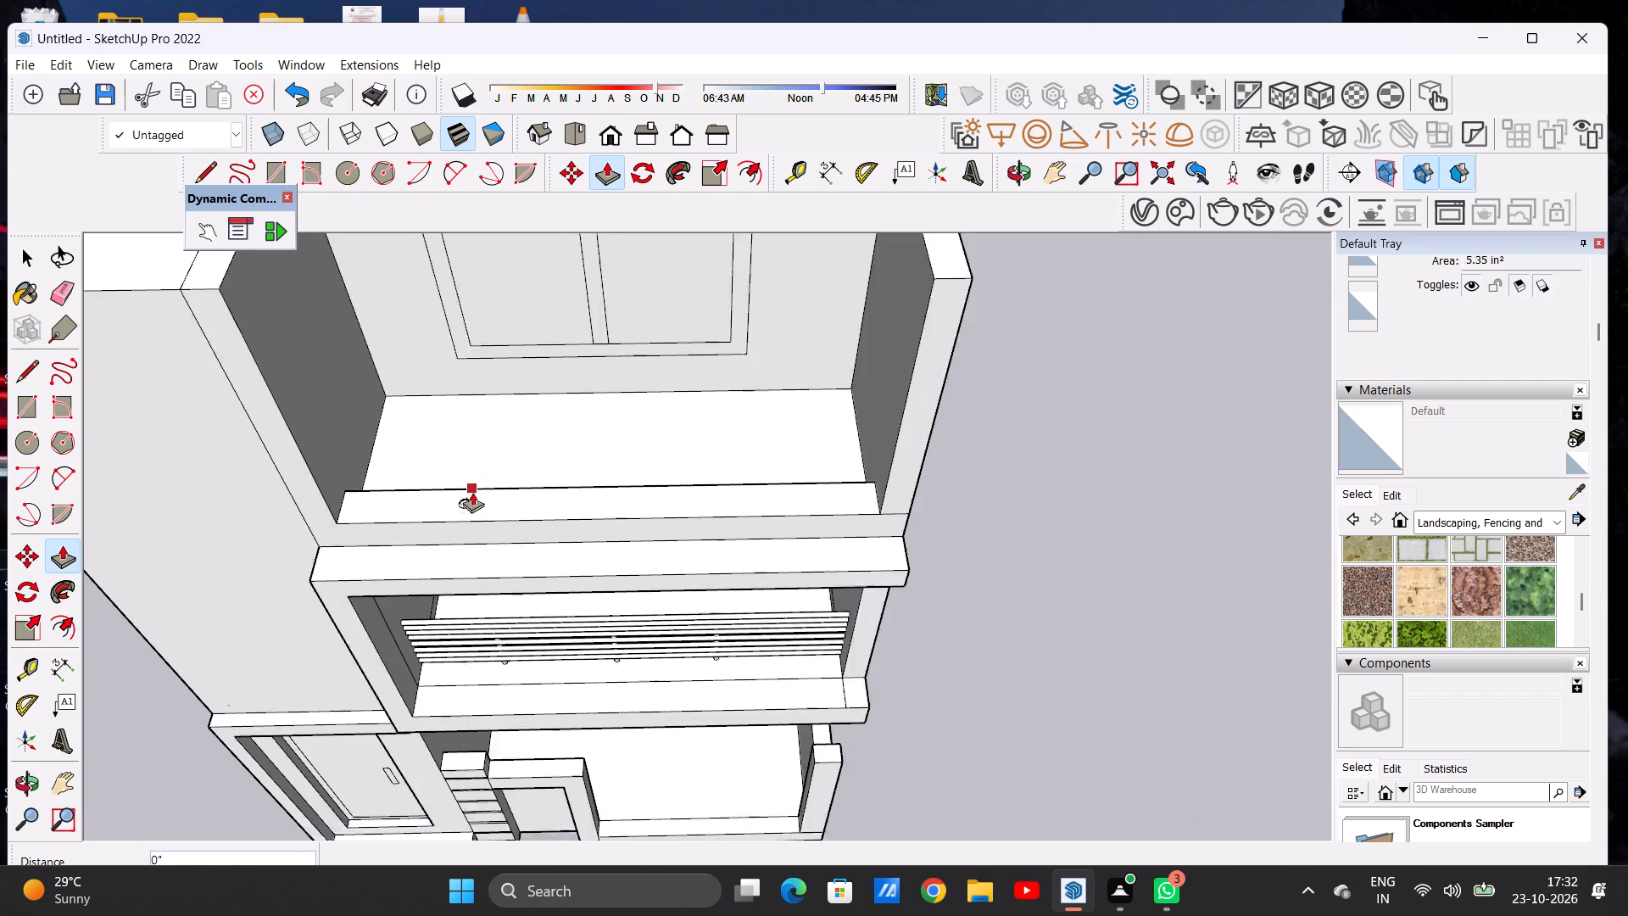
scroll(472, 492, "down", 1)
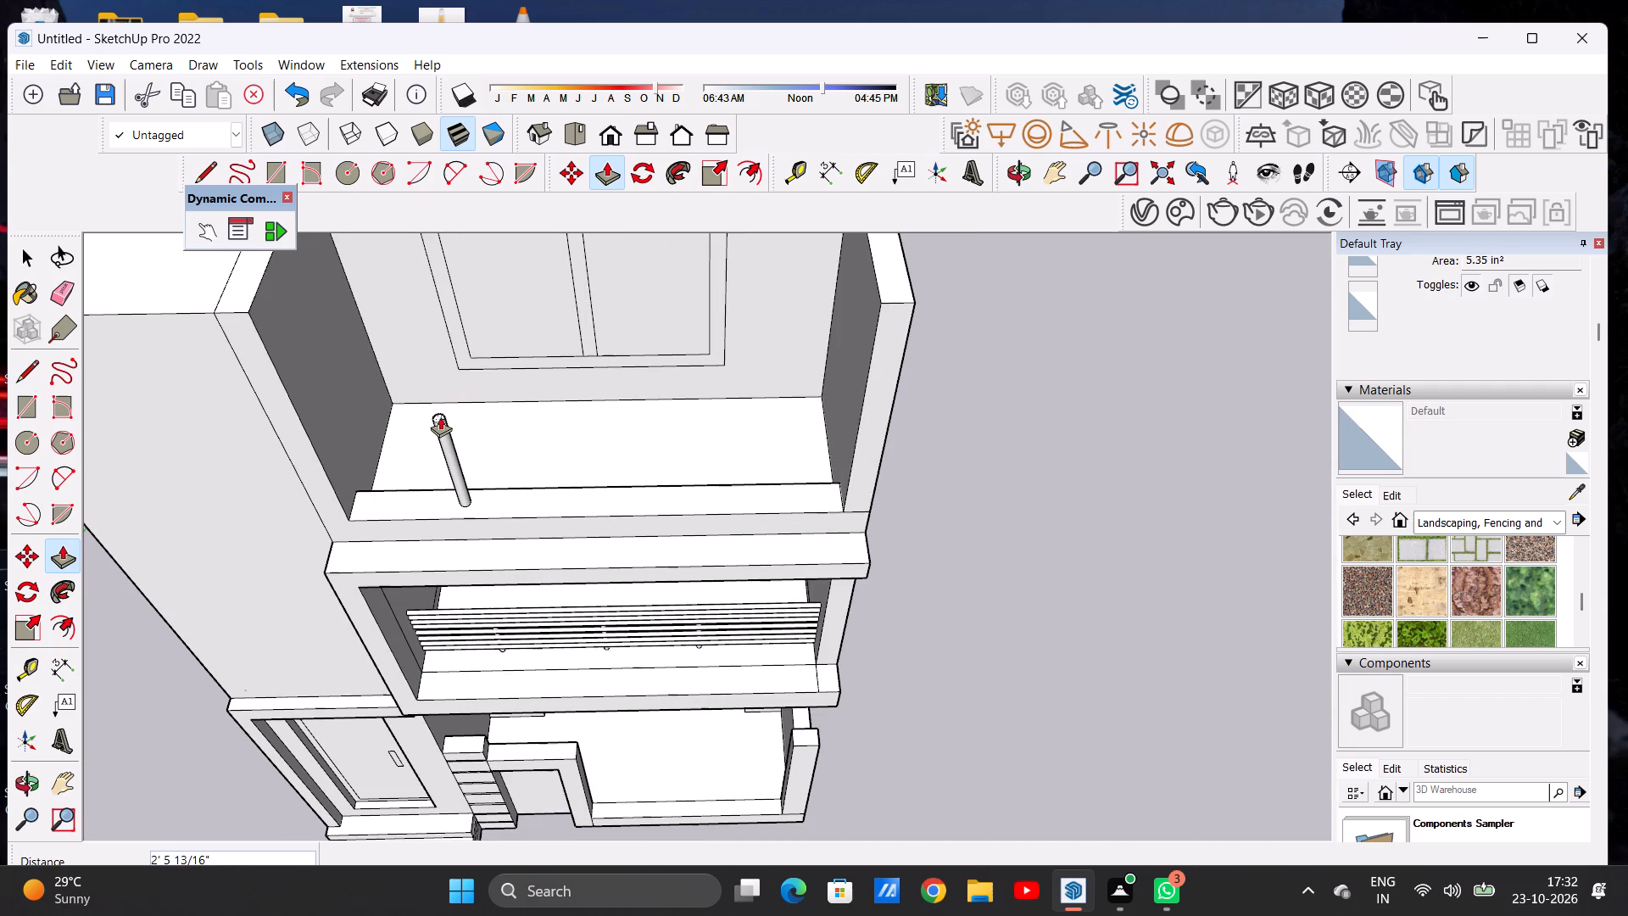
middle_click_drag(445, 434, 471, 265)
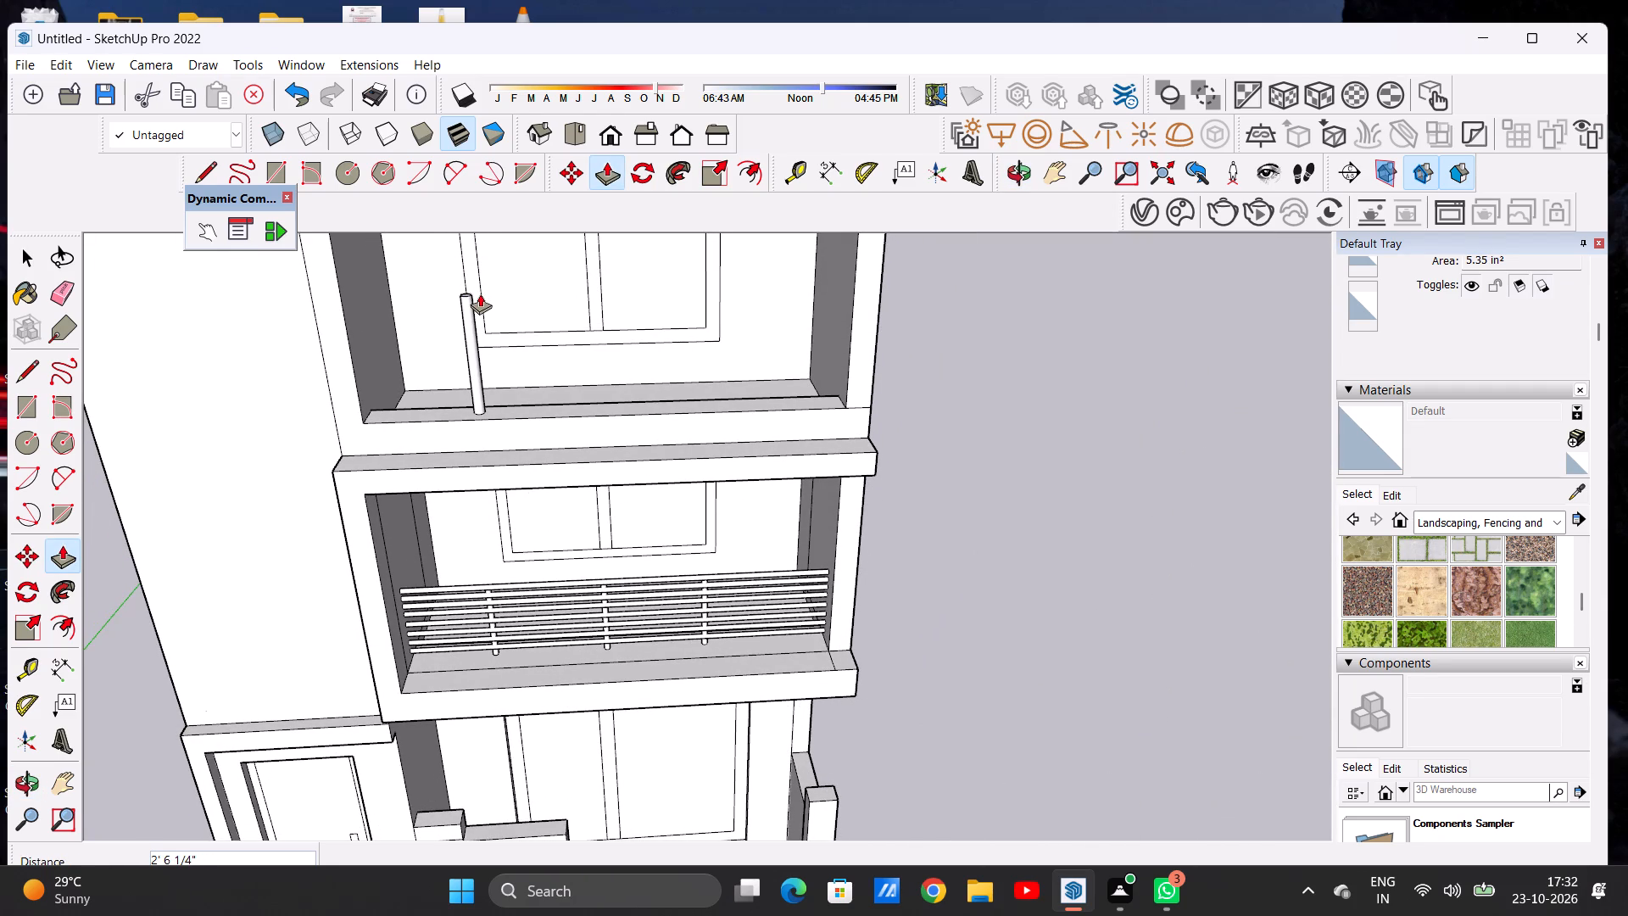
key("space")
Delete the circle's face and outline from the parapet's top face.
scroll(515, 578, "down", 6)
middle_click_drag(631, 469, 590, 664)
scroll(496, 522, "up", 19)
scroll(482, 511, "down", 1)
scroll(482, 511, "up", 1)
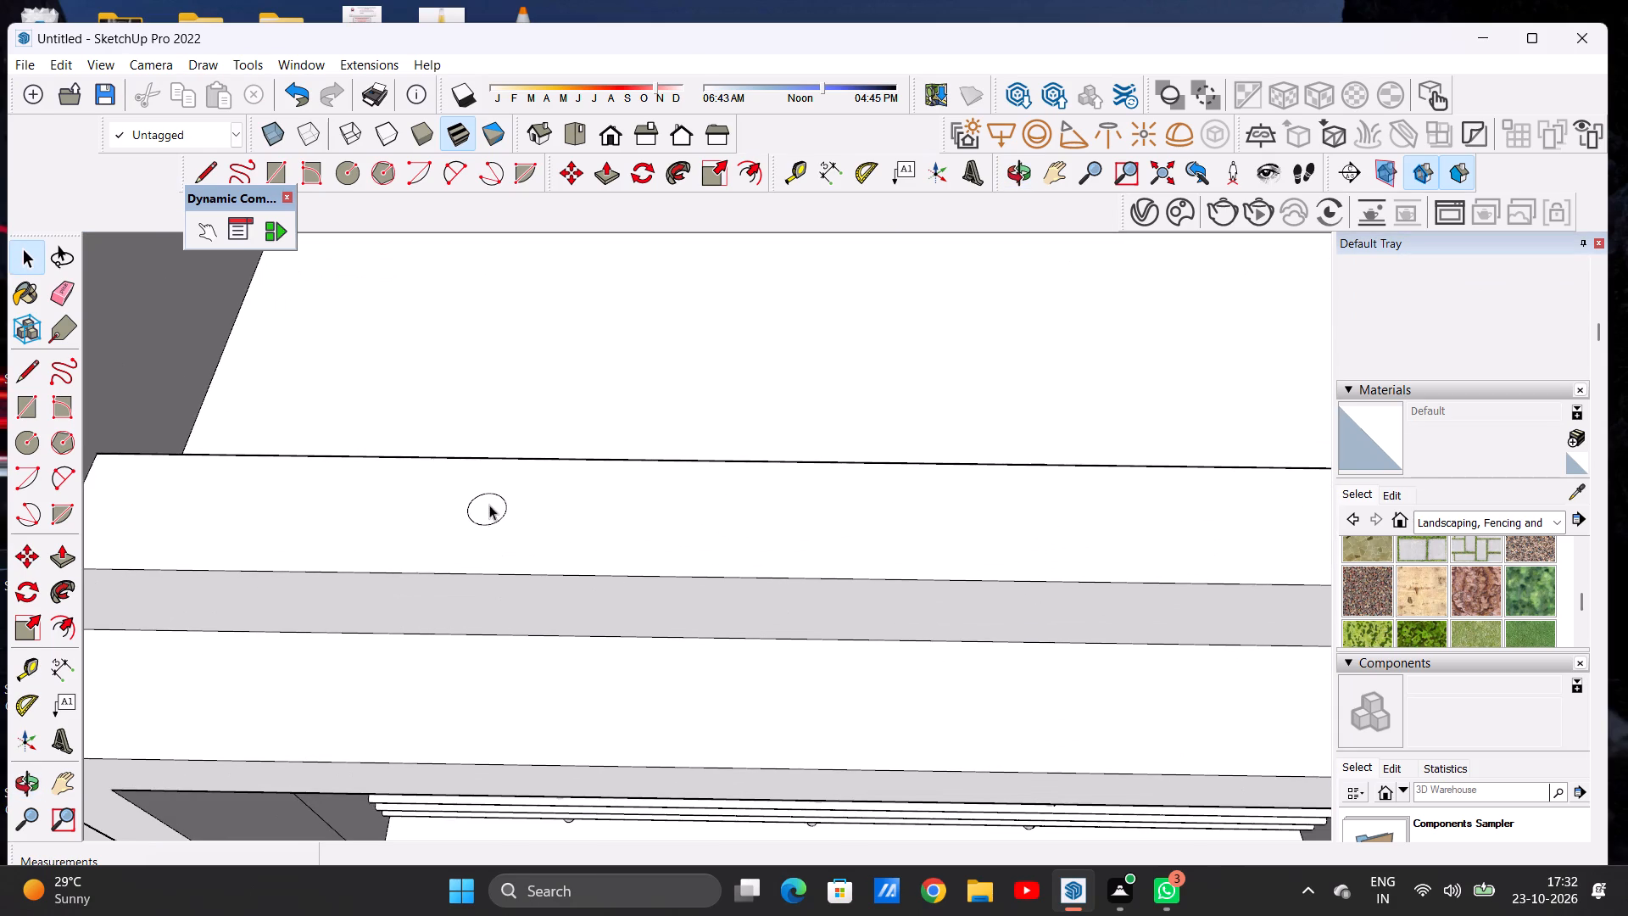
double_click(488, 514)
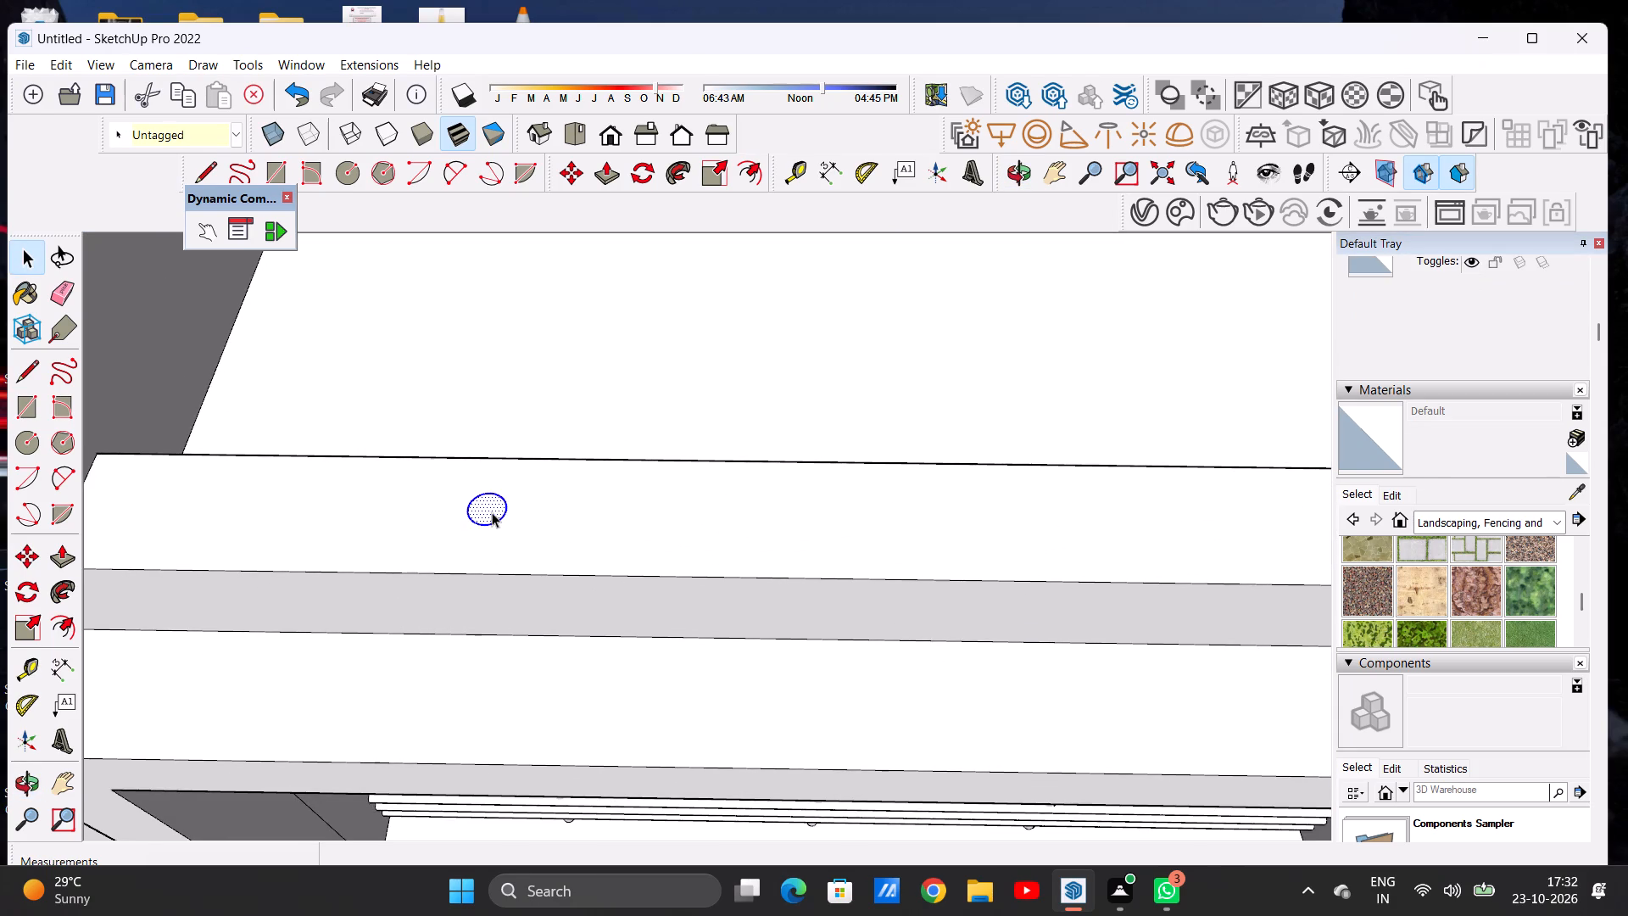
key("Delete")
Draw a circle with a radius of about 1" on the parapet's top face, near its left end.
key("c")
left_click(492, 512)
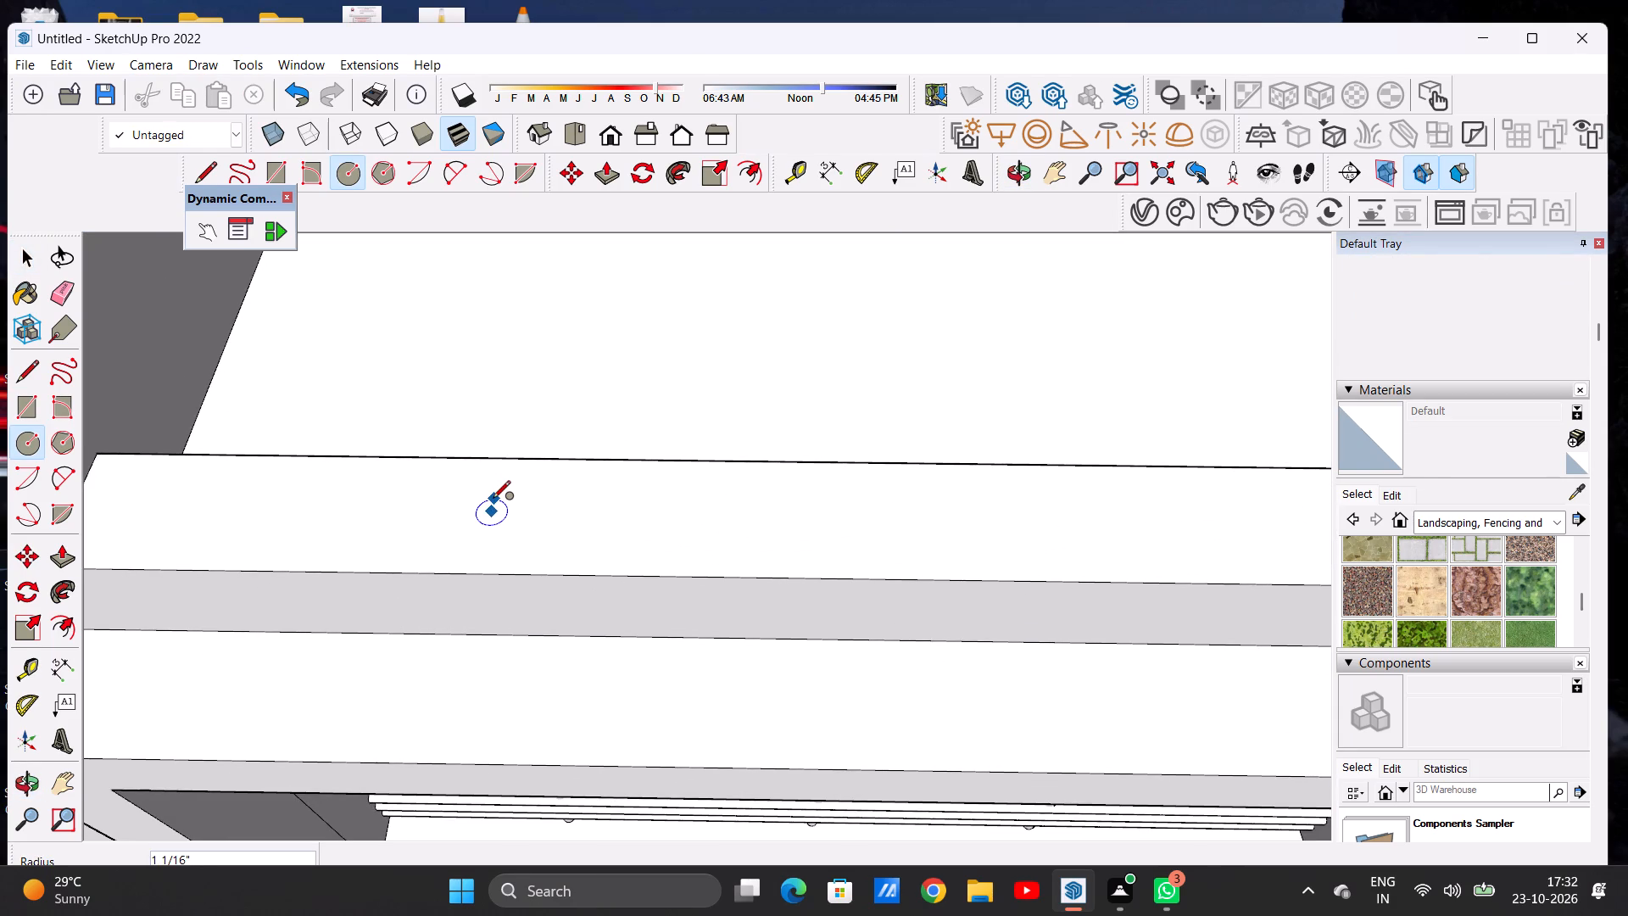
left_click(494, 500)
key("space")
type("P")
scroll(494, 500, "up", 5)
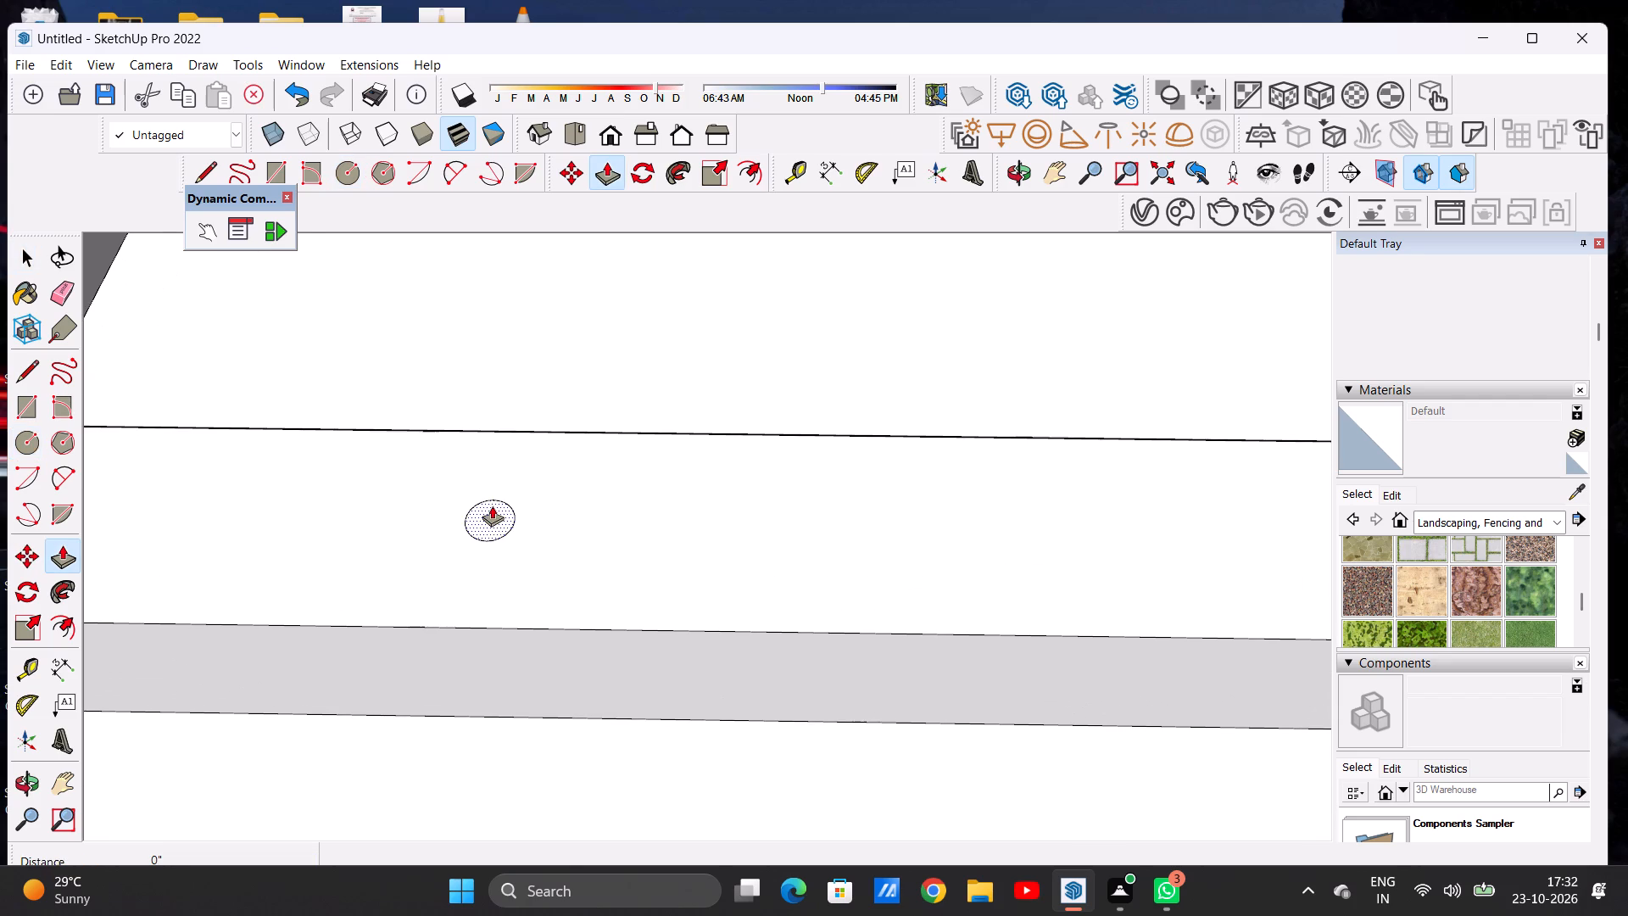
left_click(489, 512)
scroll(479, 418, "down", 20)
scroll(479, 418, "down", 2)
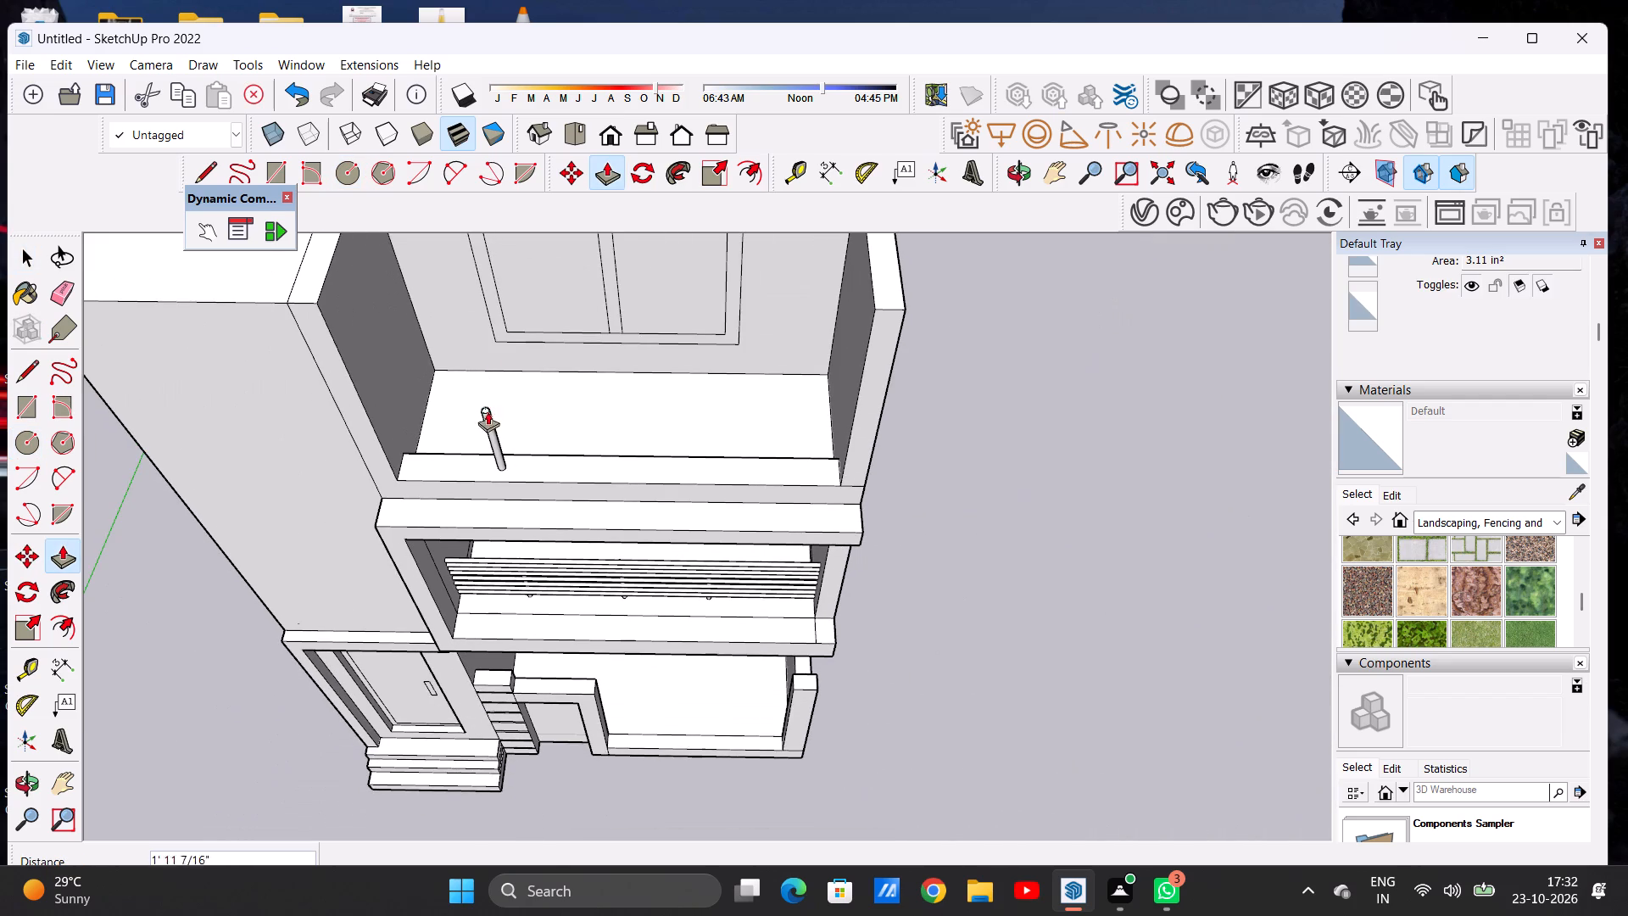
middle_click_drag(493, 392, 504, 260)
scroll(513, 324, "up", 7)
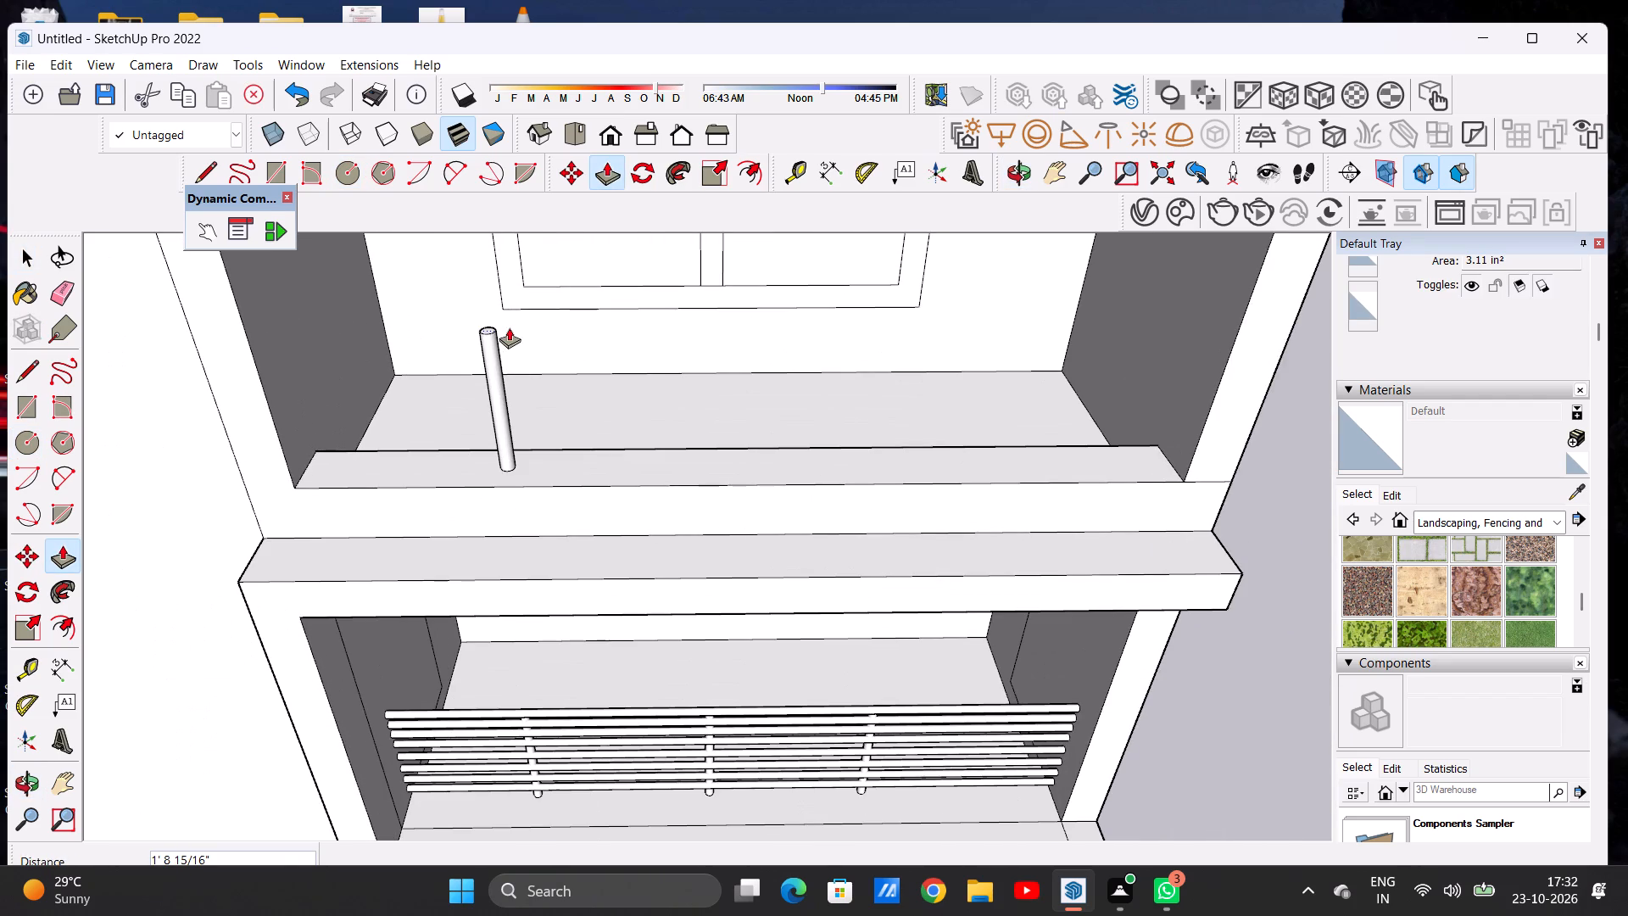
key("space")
Copy the small circle about 5' 1" along the top floor parapet's top face toward its right end.
scroll(590, 437, "down", 6)
middle_click_drag(961, 424, 952, 547)
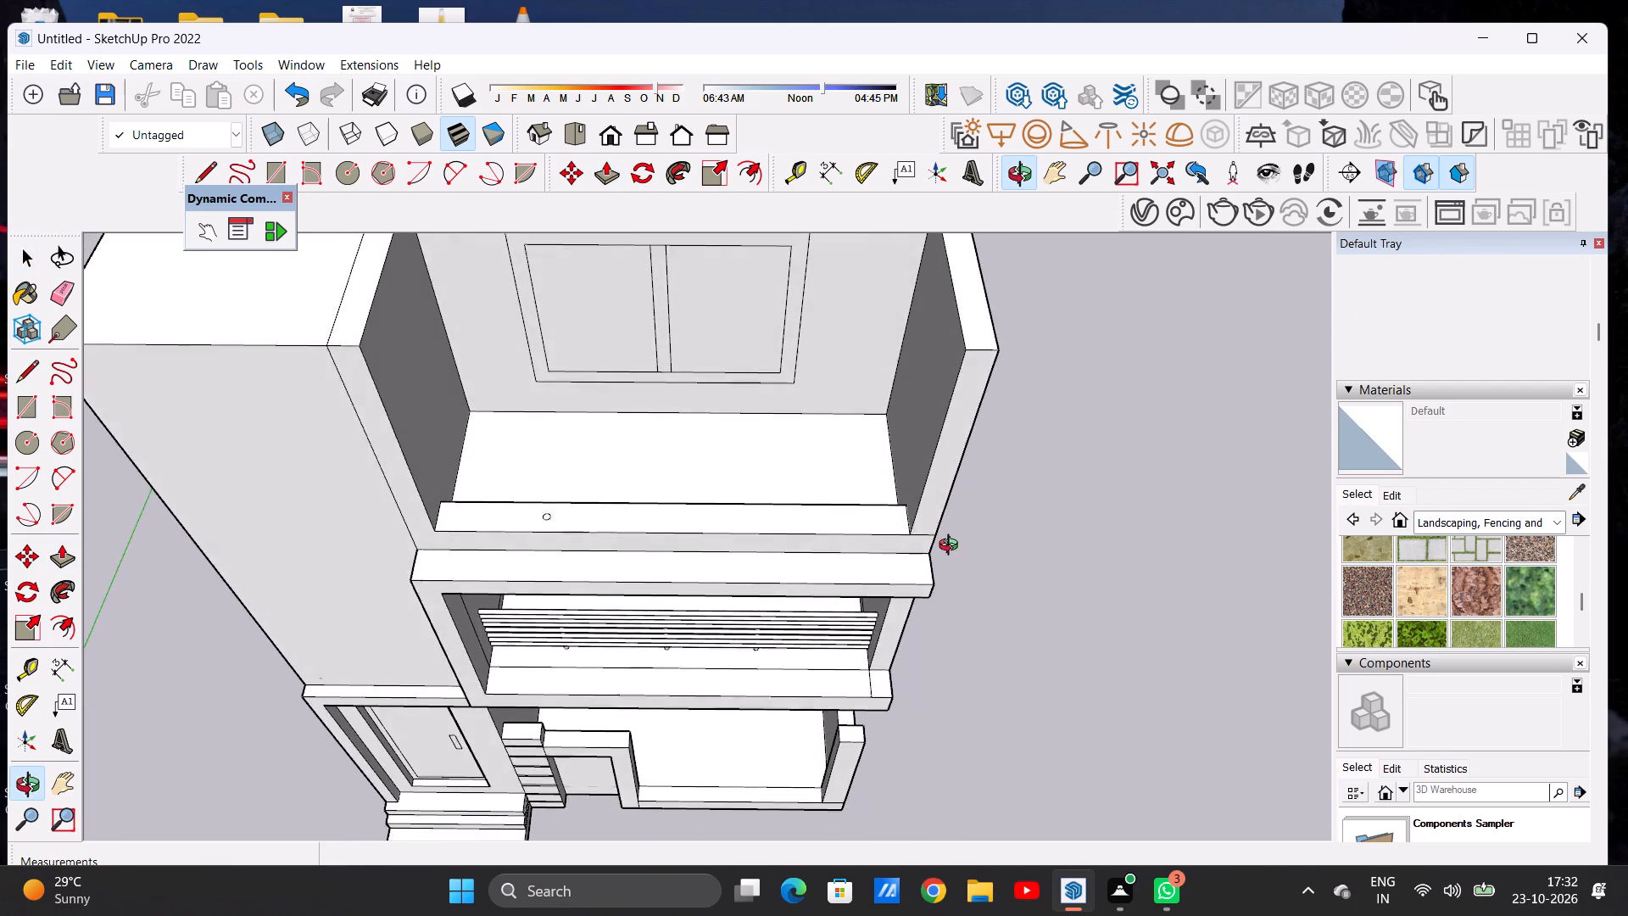
middle_click_drag(952, 547, 964, 563)
scroll(872, 518, "up", 8)
scroll(139, 538, "up", 4)
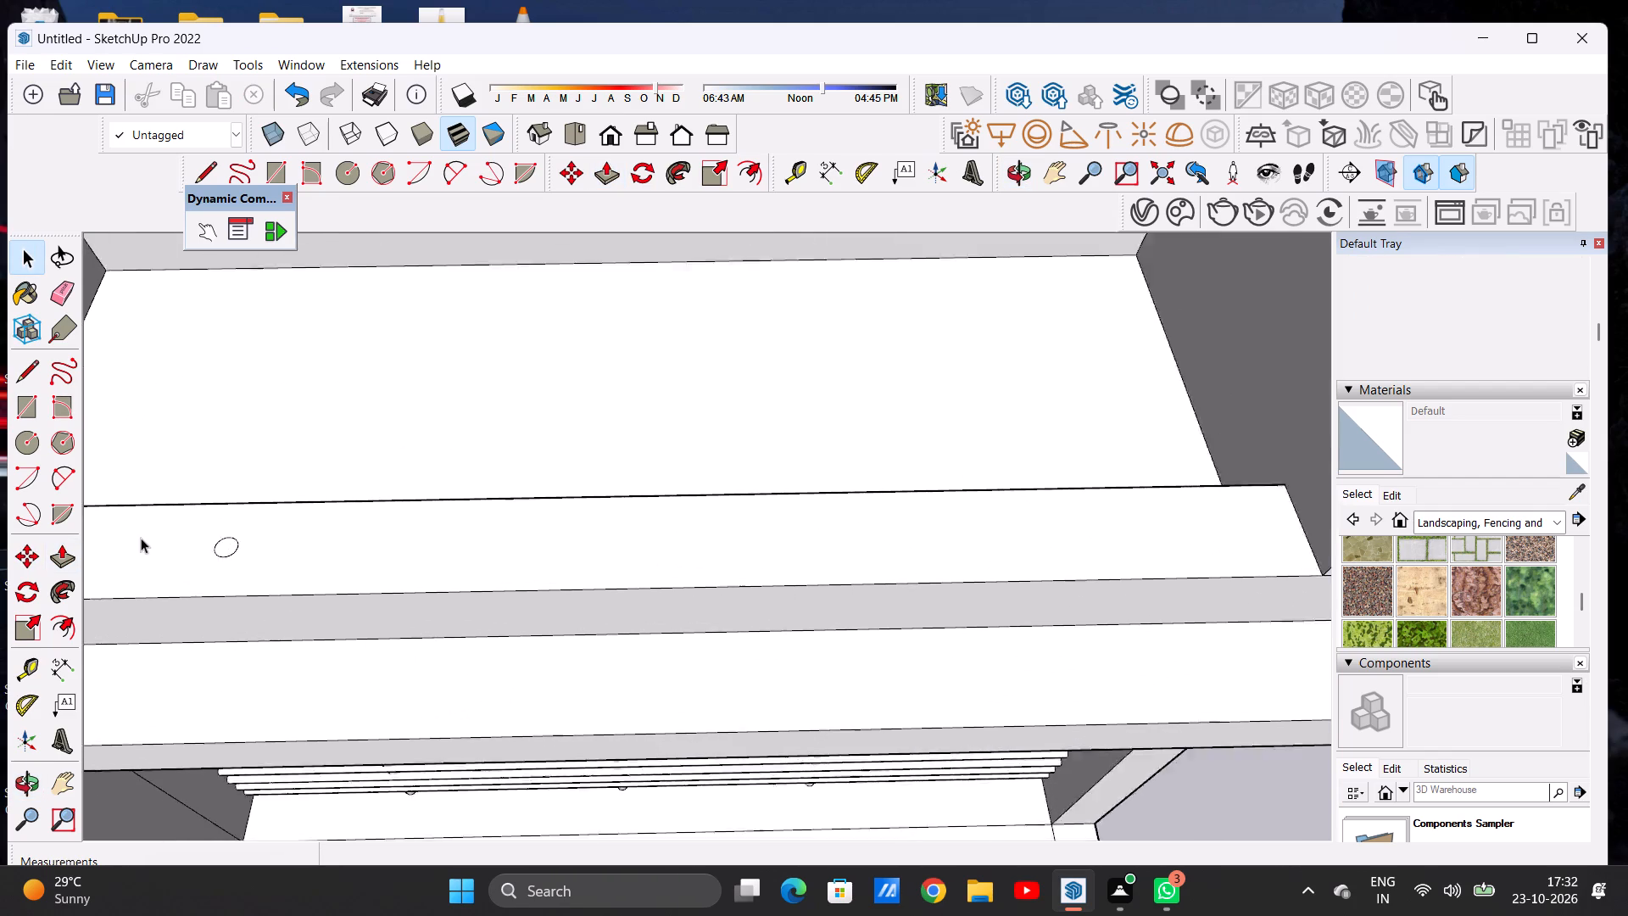
scroll(141, 538, "up", 2)
double_click(246, 547)
key("m")
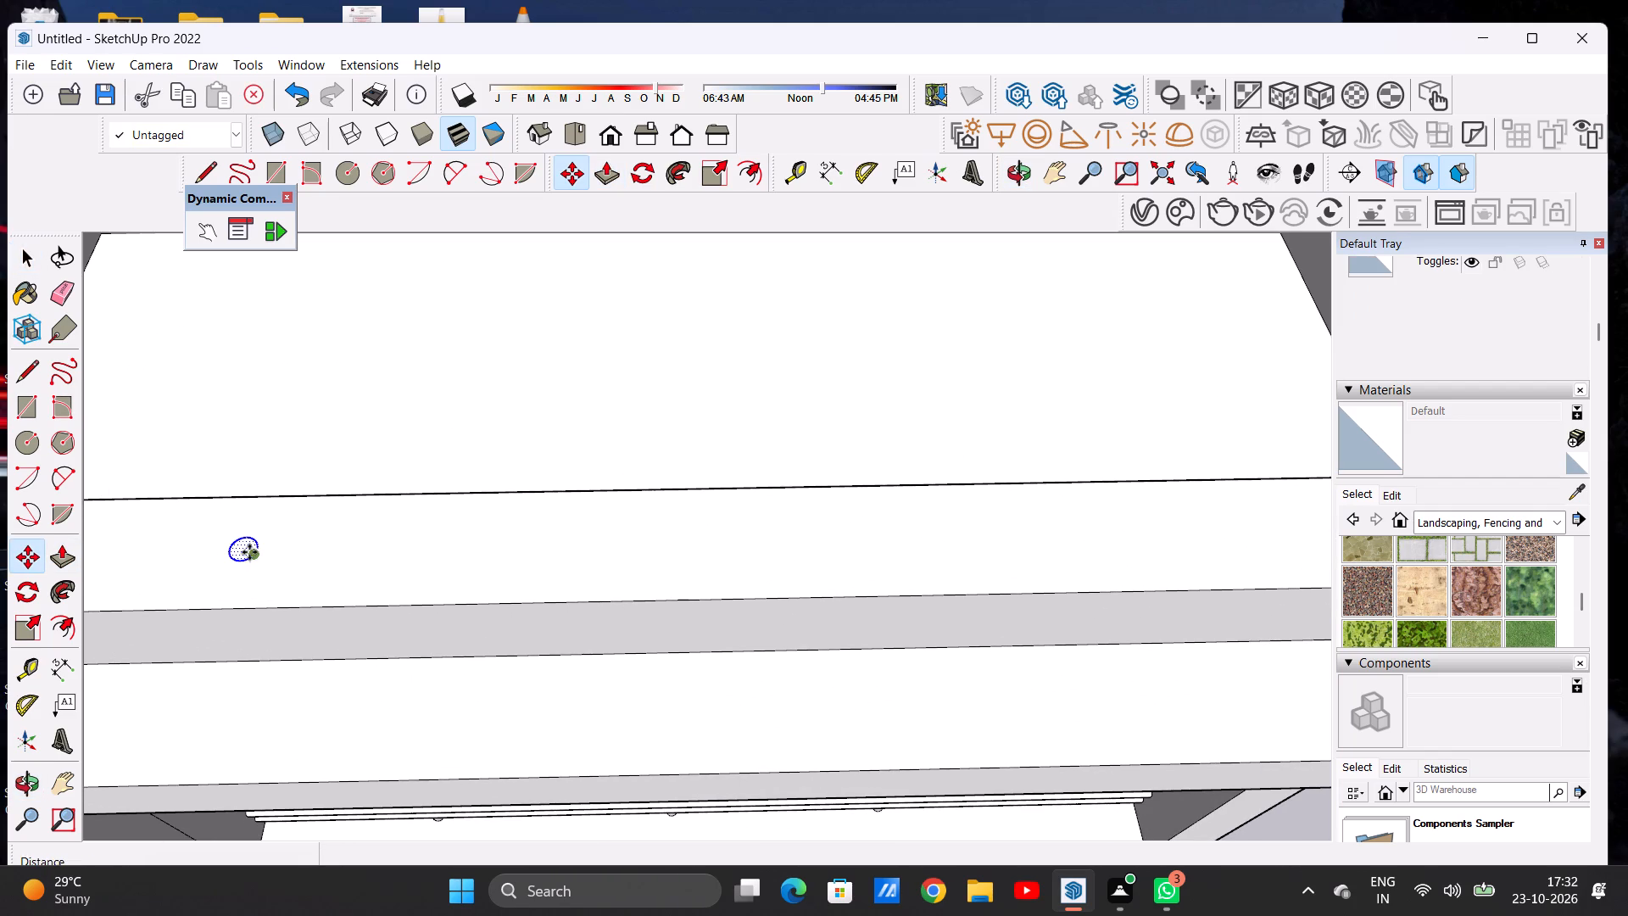
left_click(254, 553)
scroll(392, 546, "down", 4)
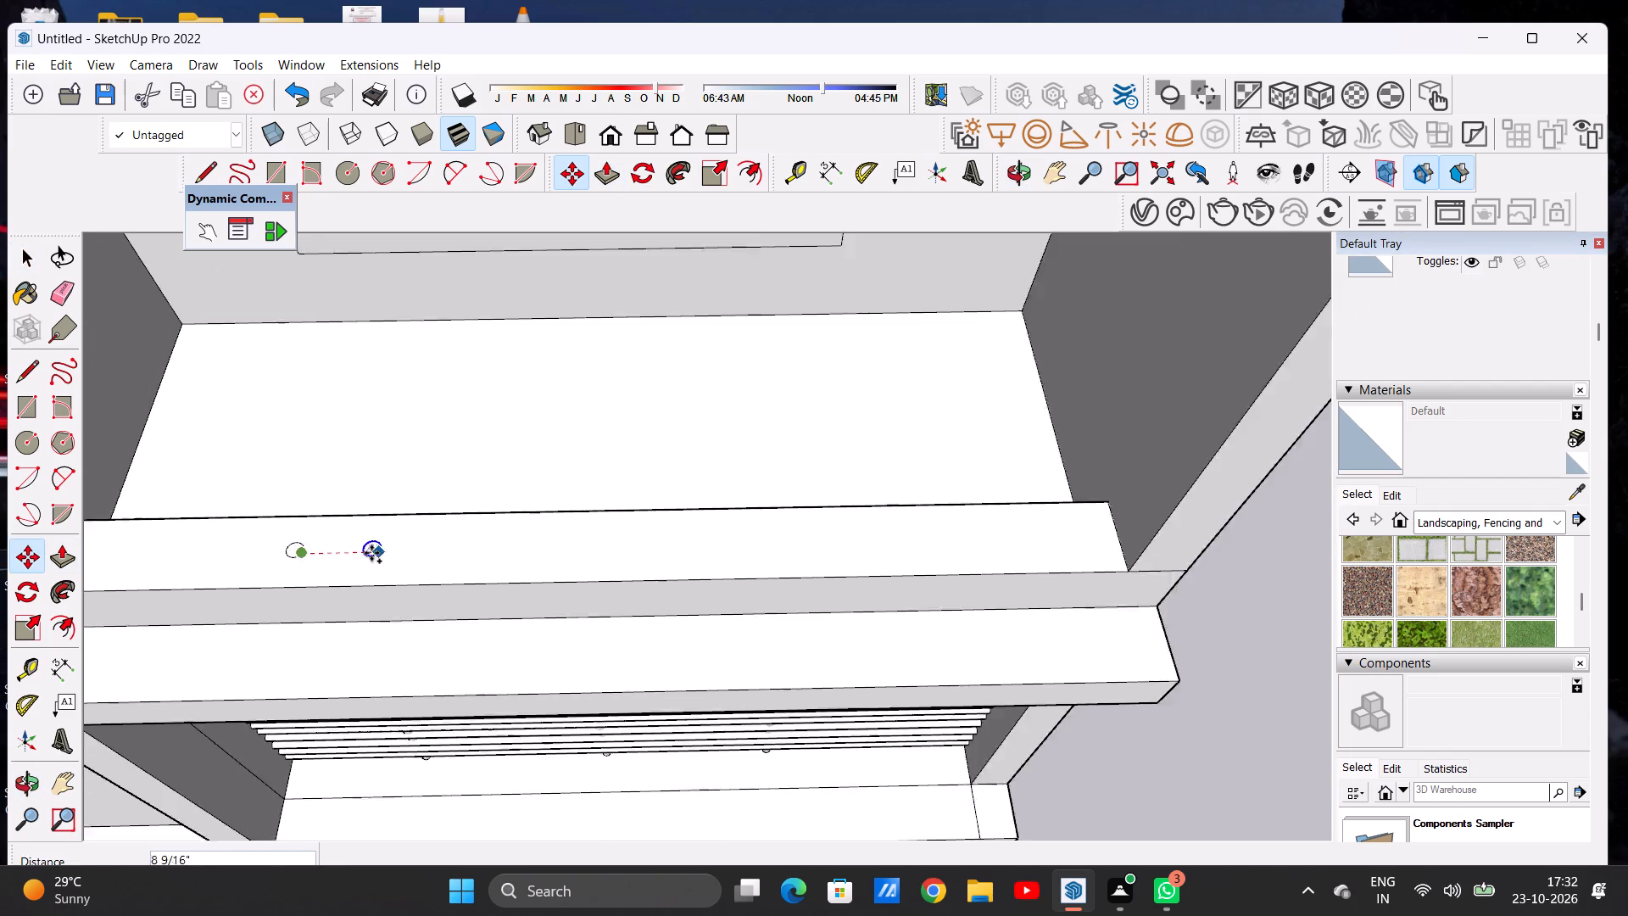
scroll(371, 553, "down", 6)
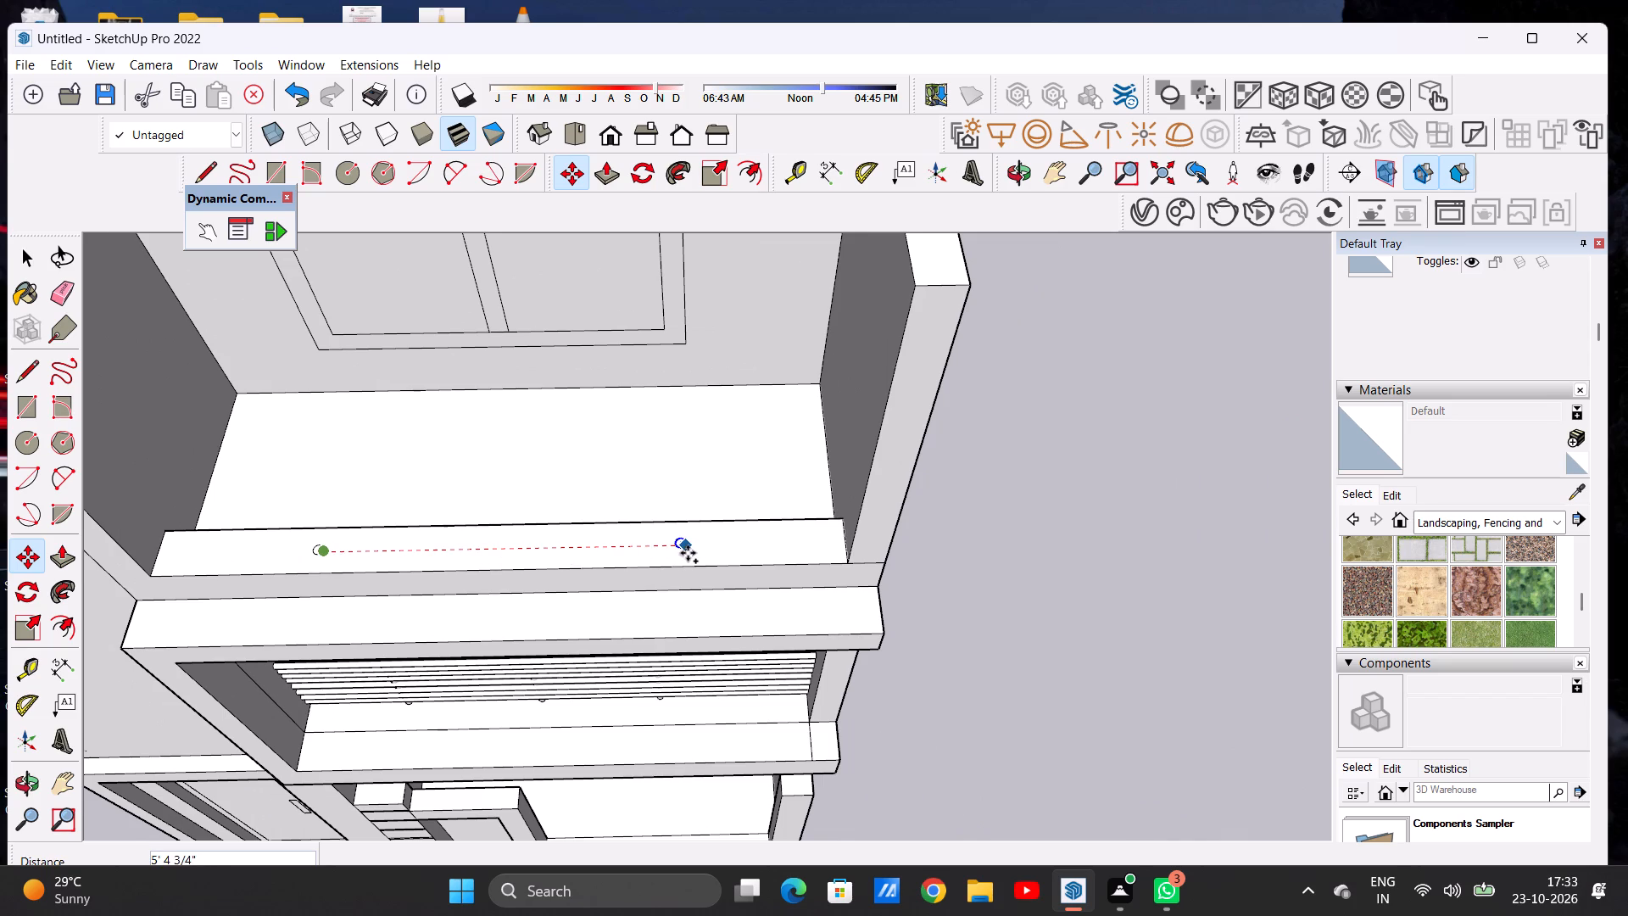
left_click(665, 551)
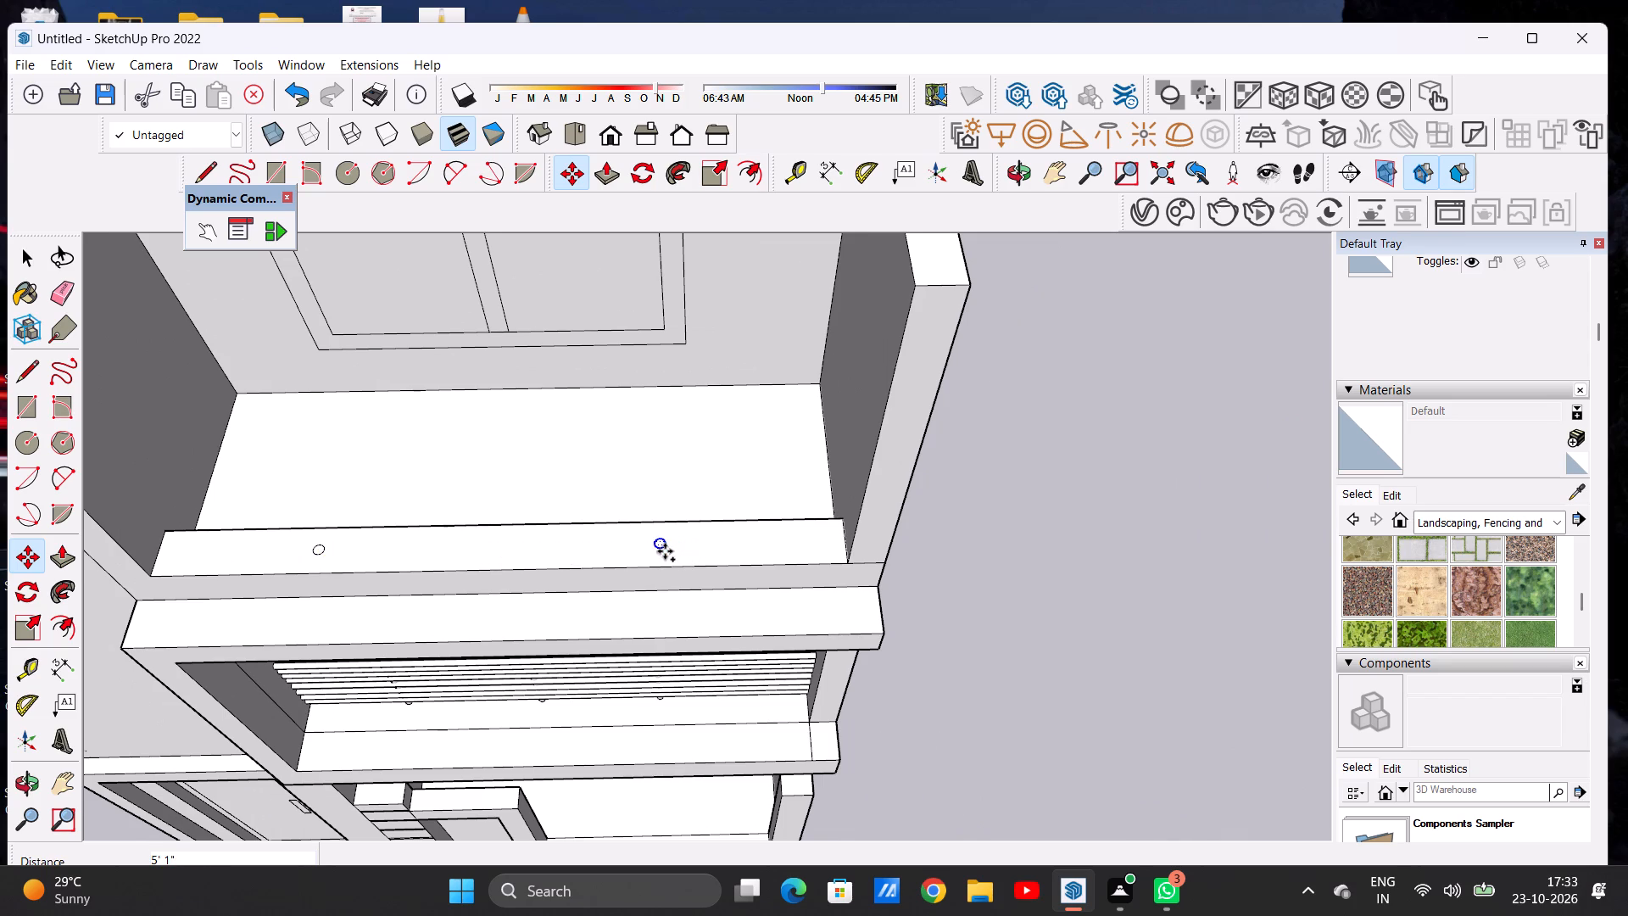
Copy the right-hand circle about 2' 8 11/16" back along the parapet's top face, between the two existing circles.
left_click(665, 551)
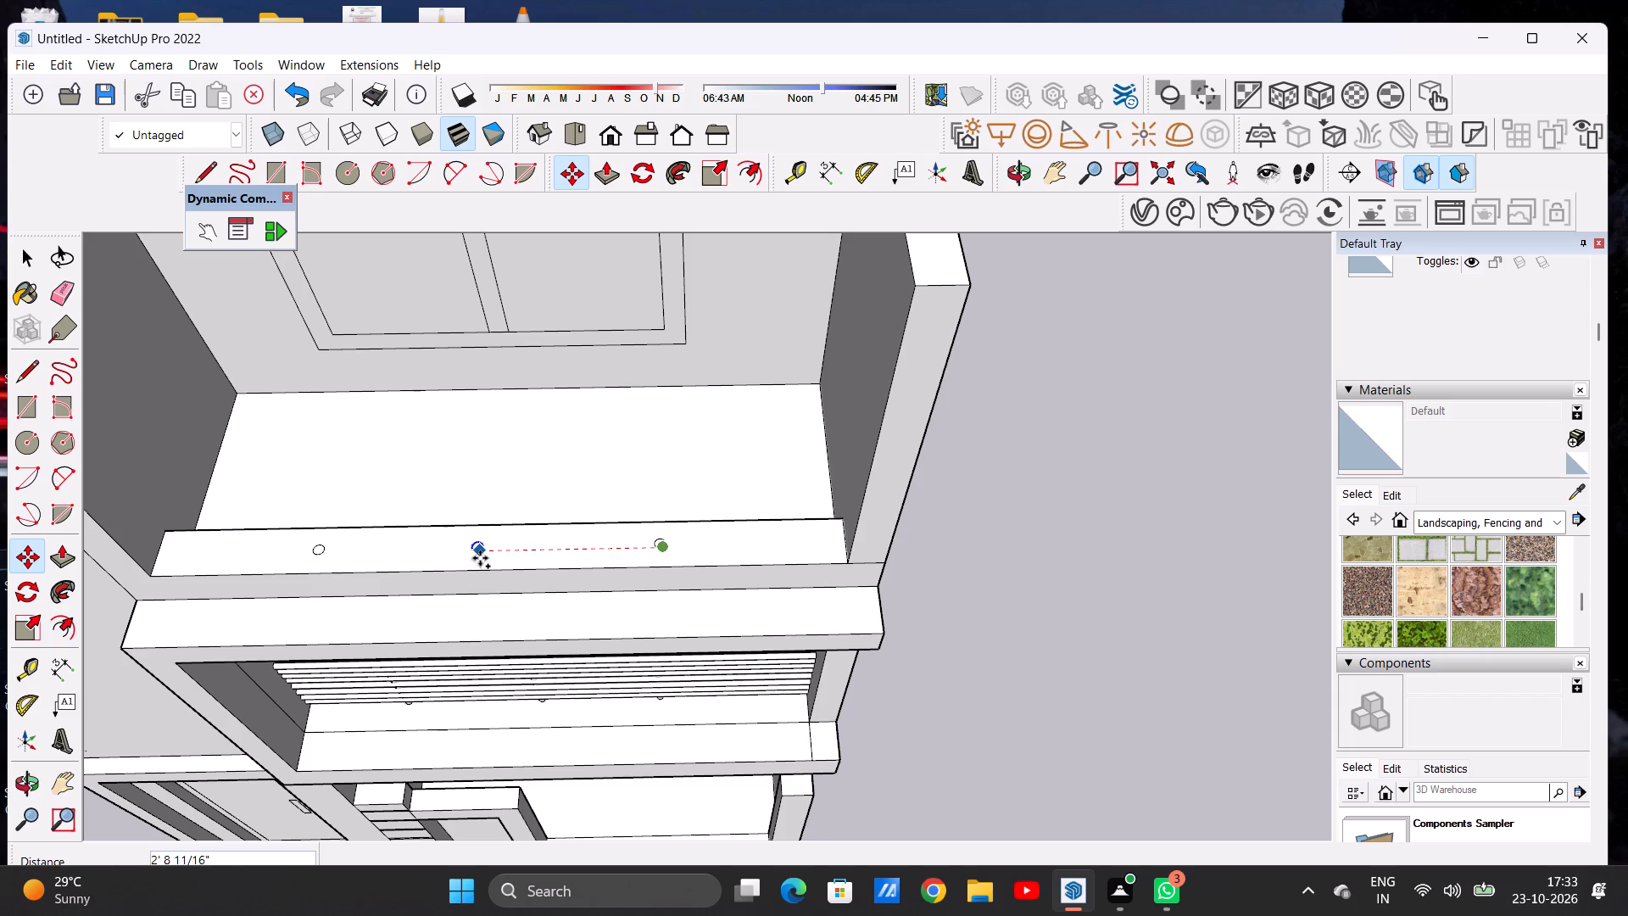
left_click(480, 558)
key("space")
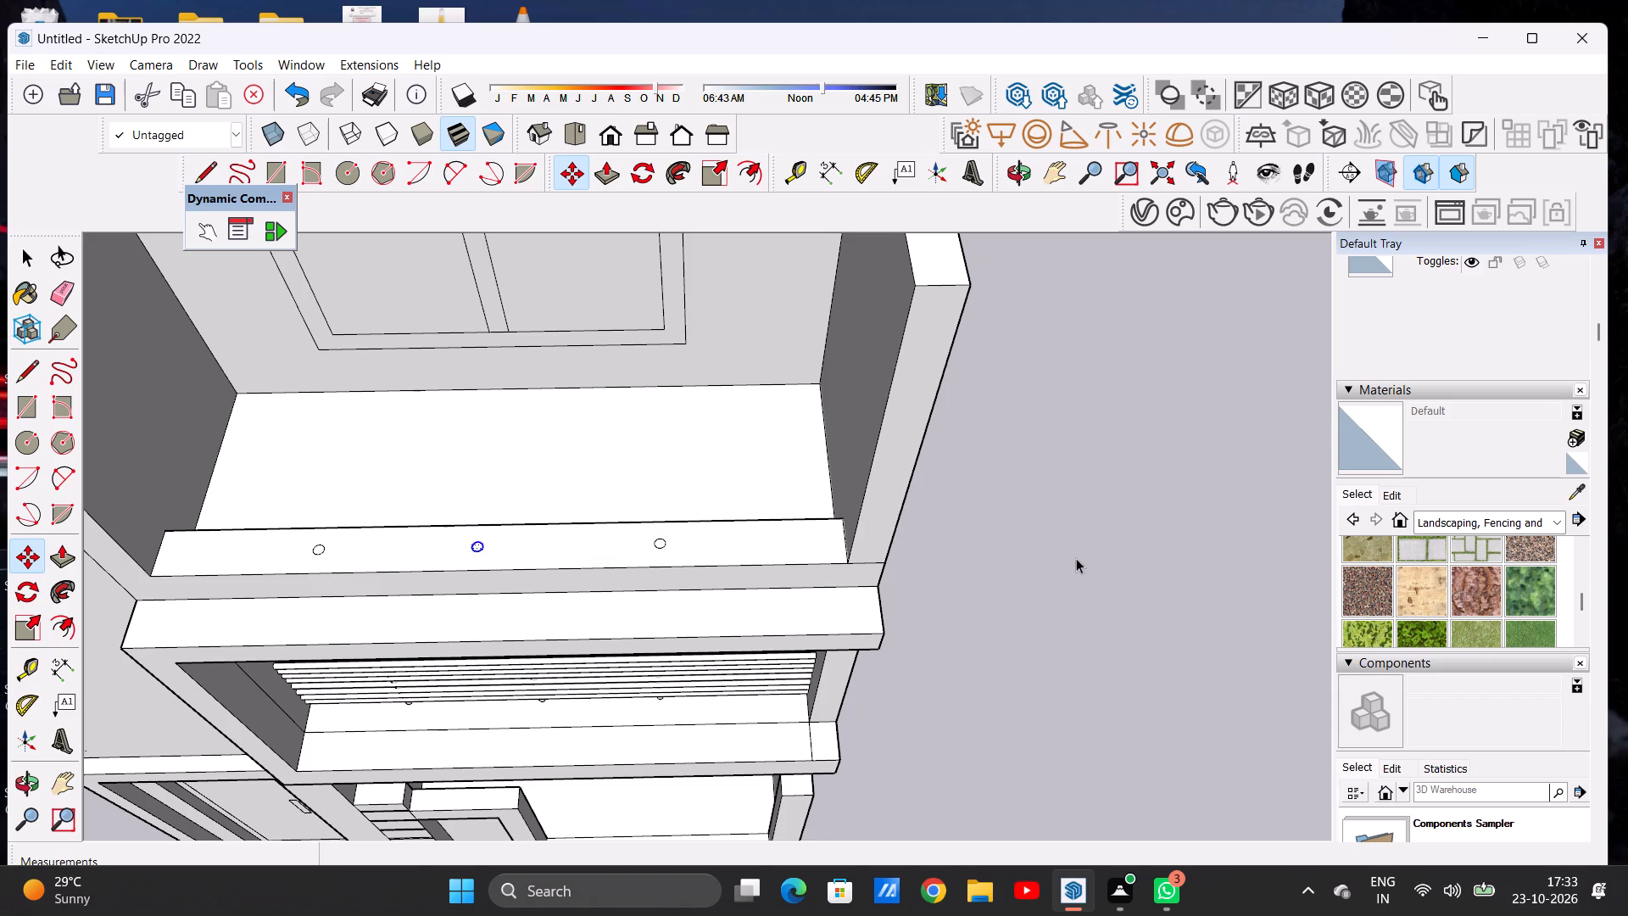
left_click(1078, 556)
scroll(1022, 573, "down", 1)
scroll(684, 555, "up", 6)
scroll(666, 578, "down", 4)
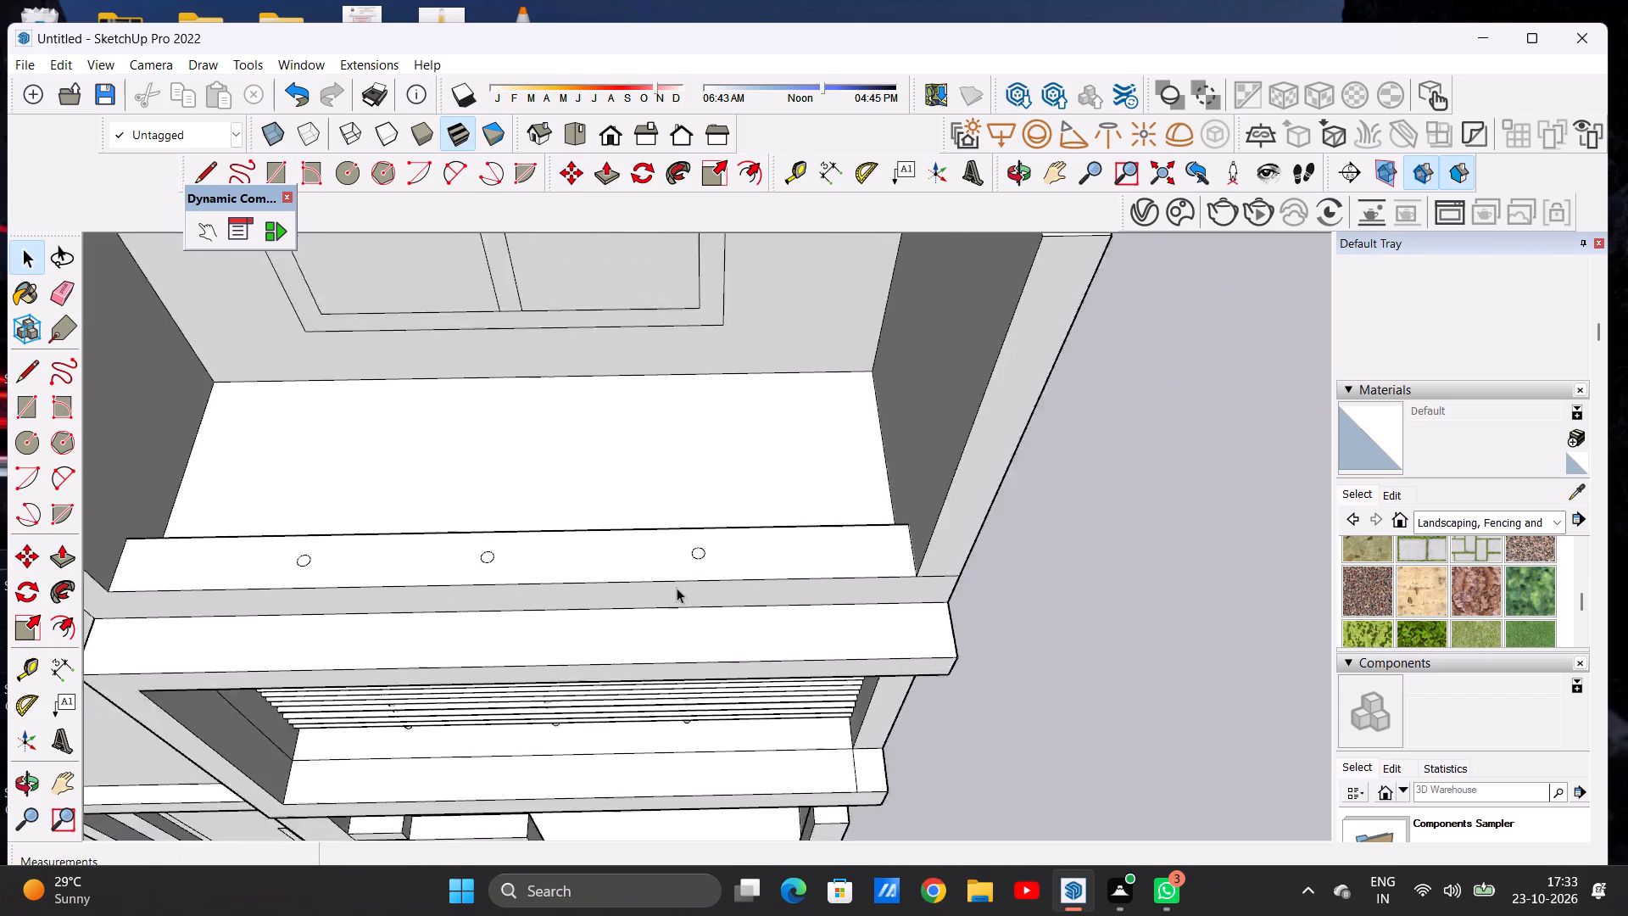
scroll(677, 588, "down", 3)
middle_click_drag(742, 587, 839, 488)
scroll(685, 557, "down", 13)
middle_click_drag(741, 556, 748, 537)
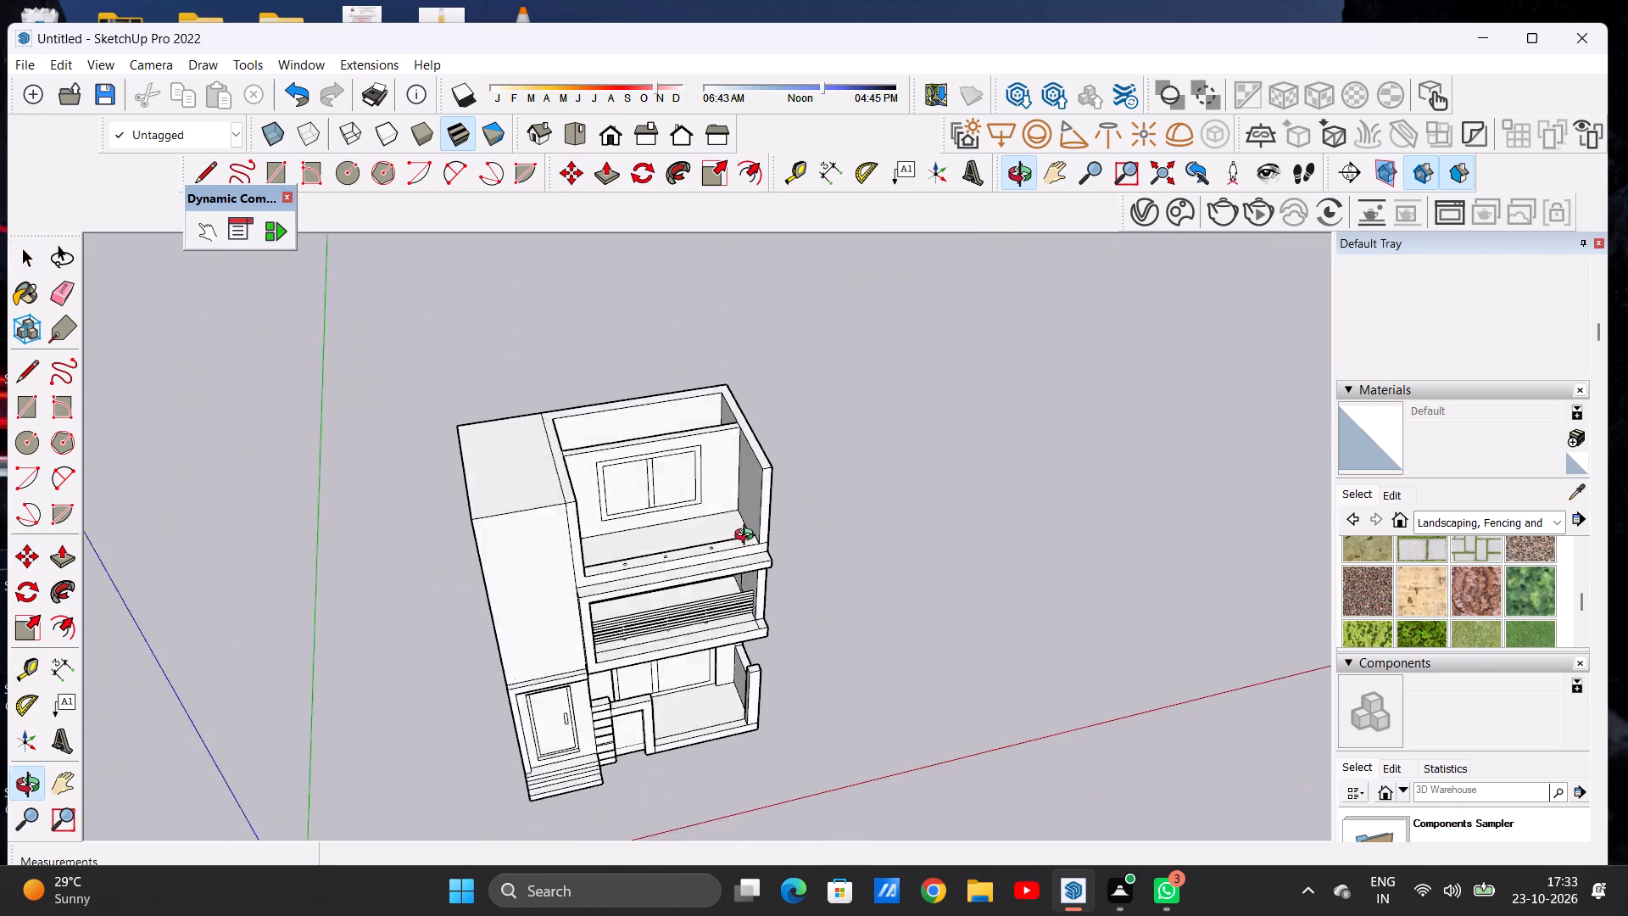
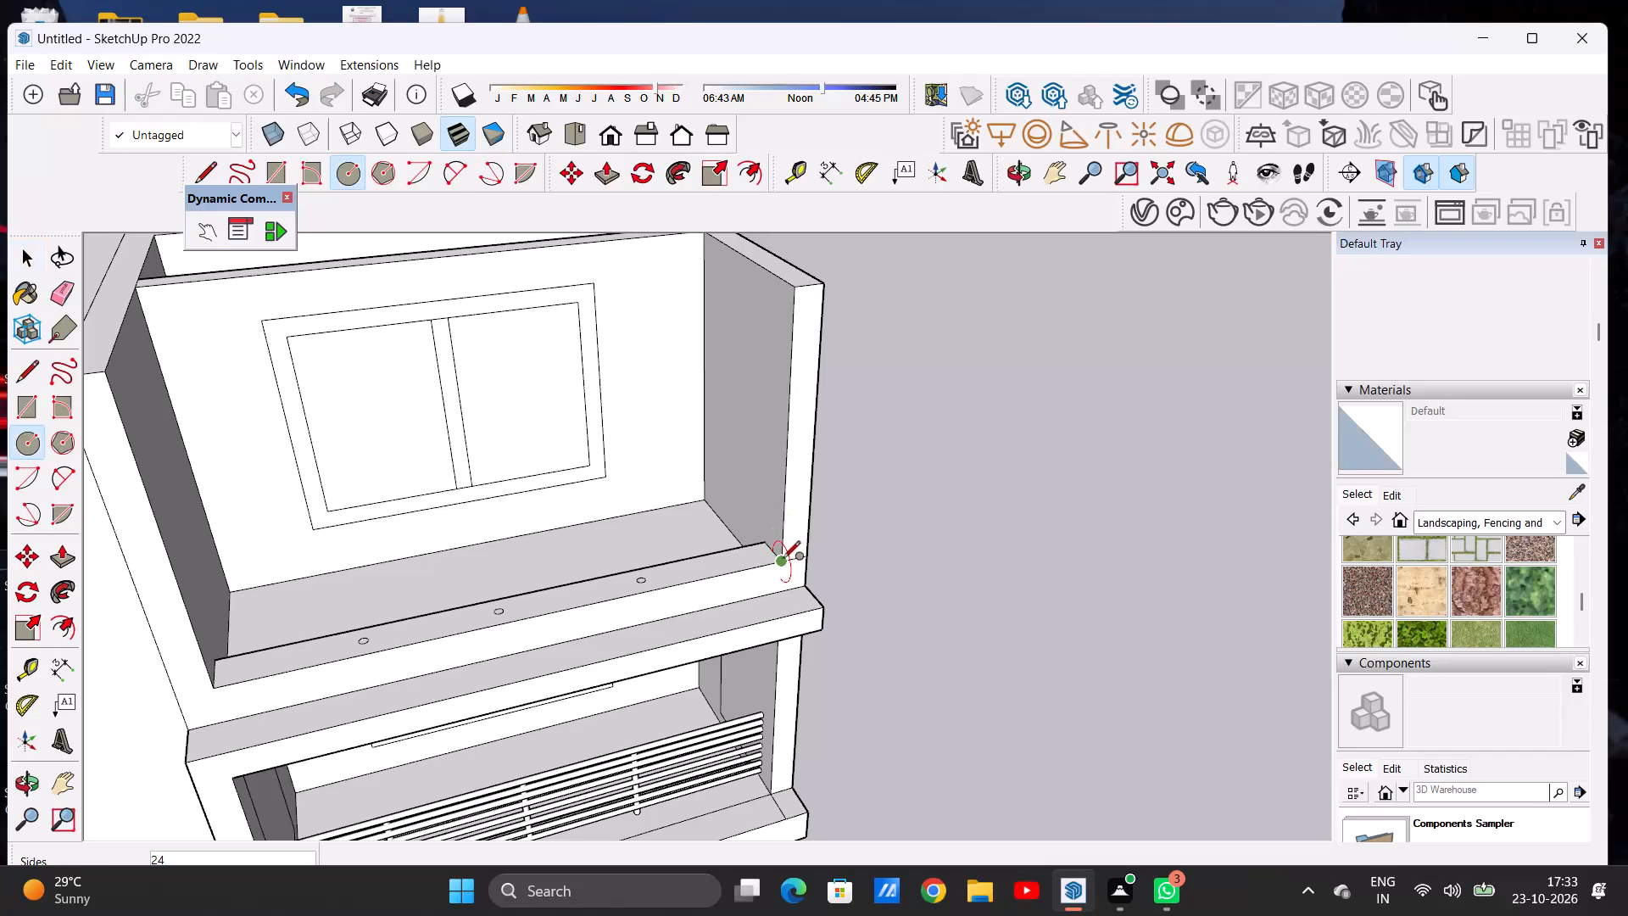
Copy the end circle on the parapet ledge onto the inner face of the adjacent side wall, about 2' 8 7/16" away.
scroll(778, 562, "up", 7)
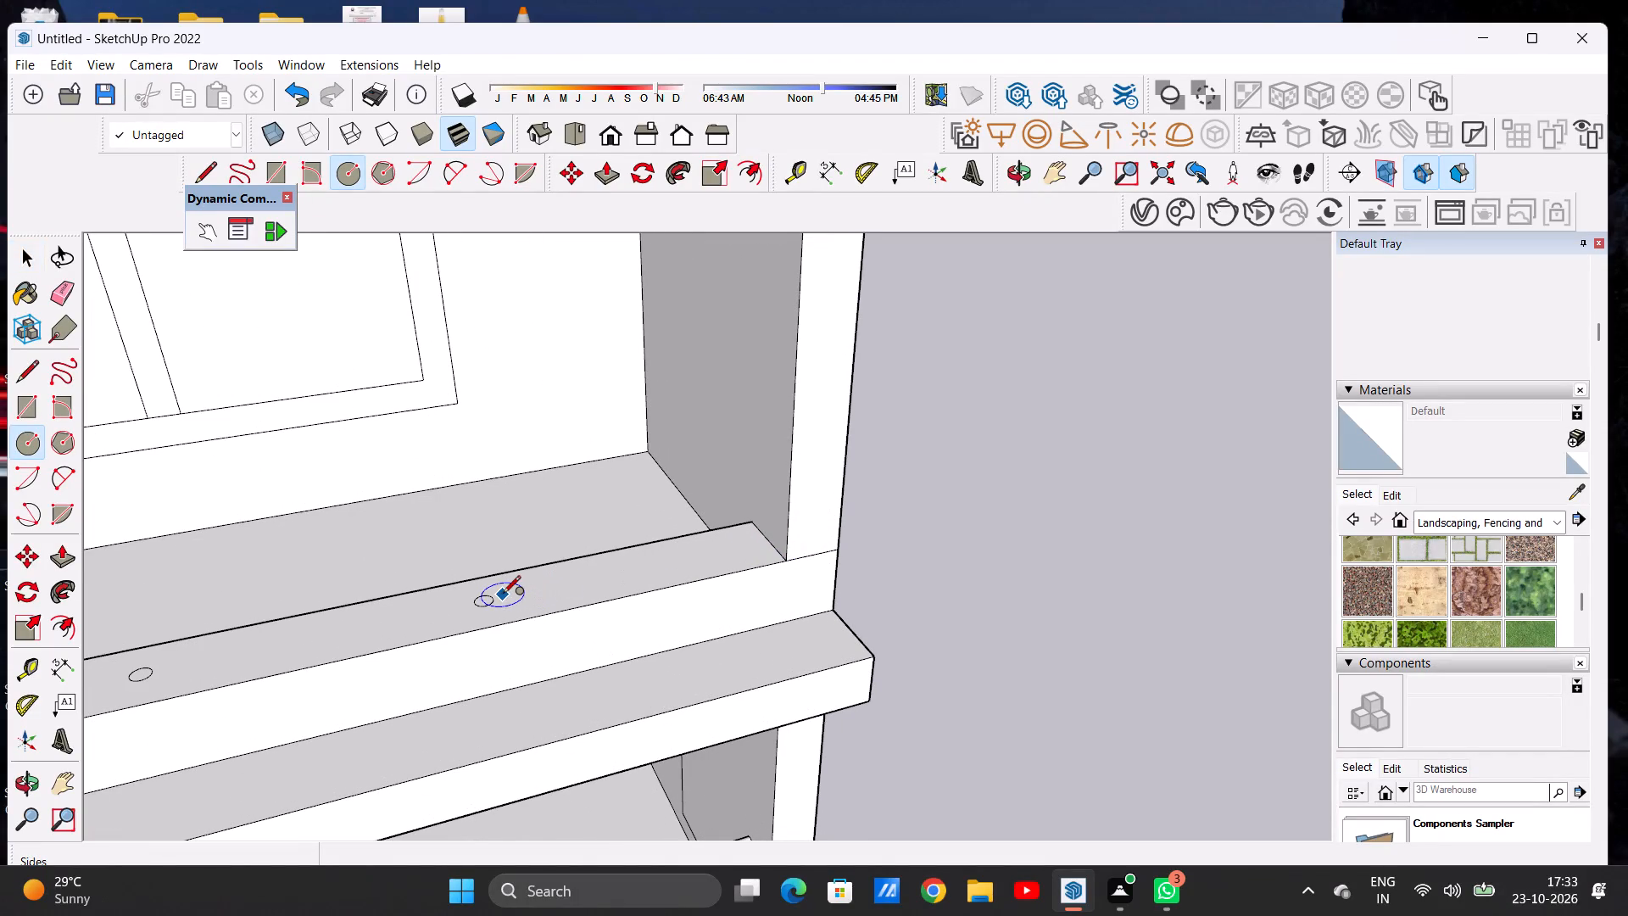
scroll(761, 539, "up", 4)
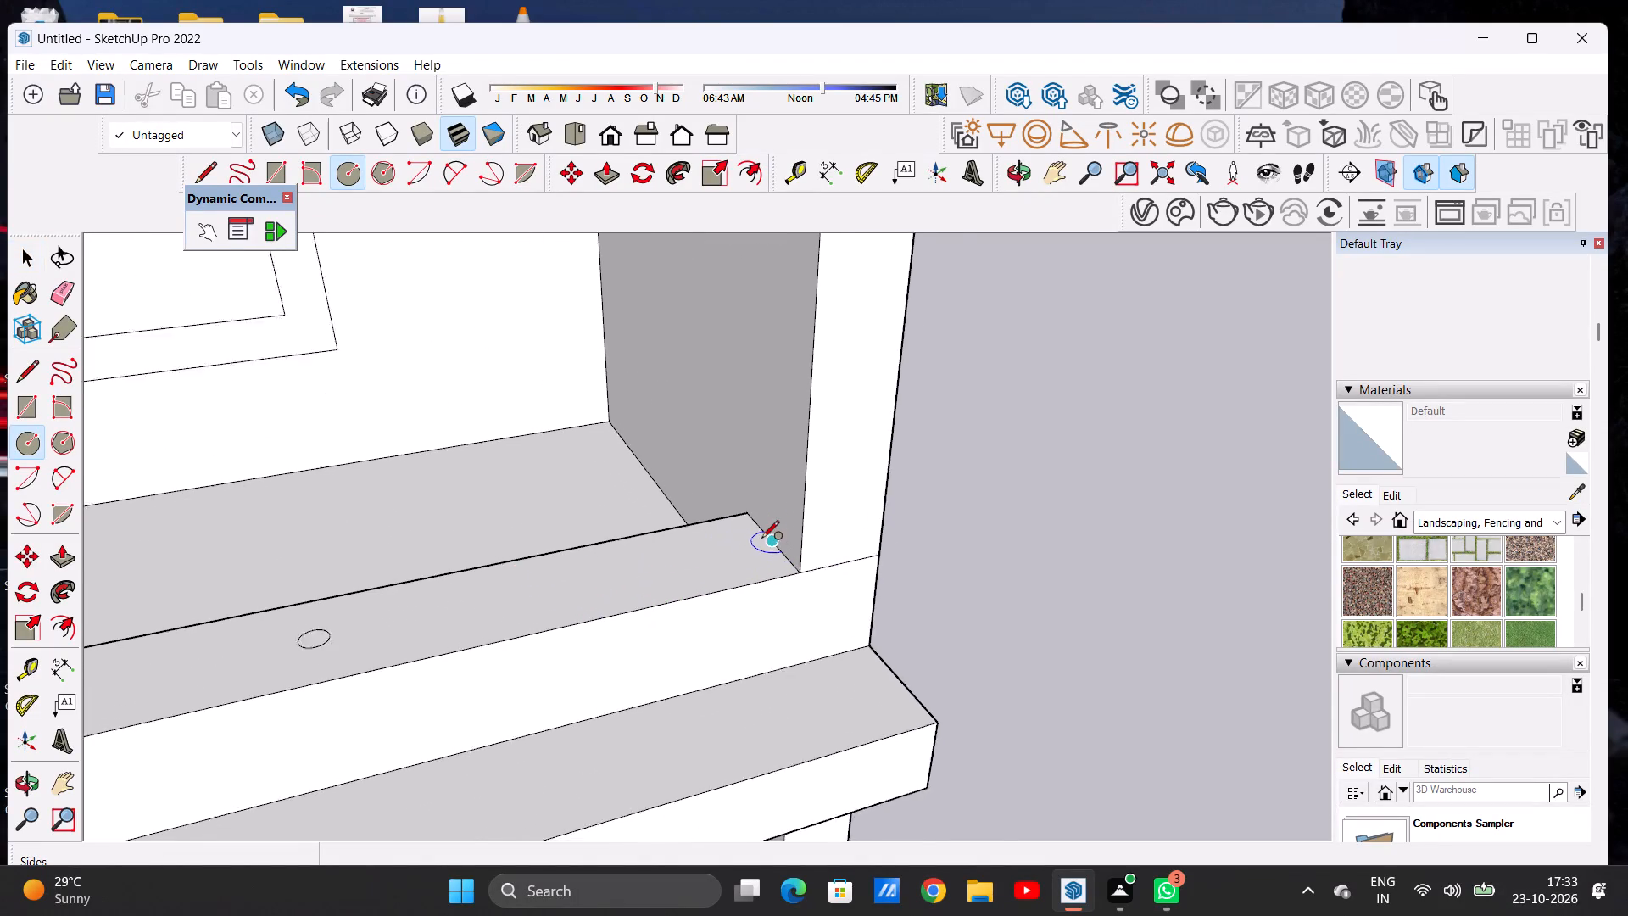
scroll(761, 539, "up", 3)
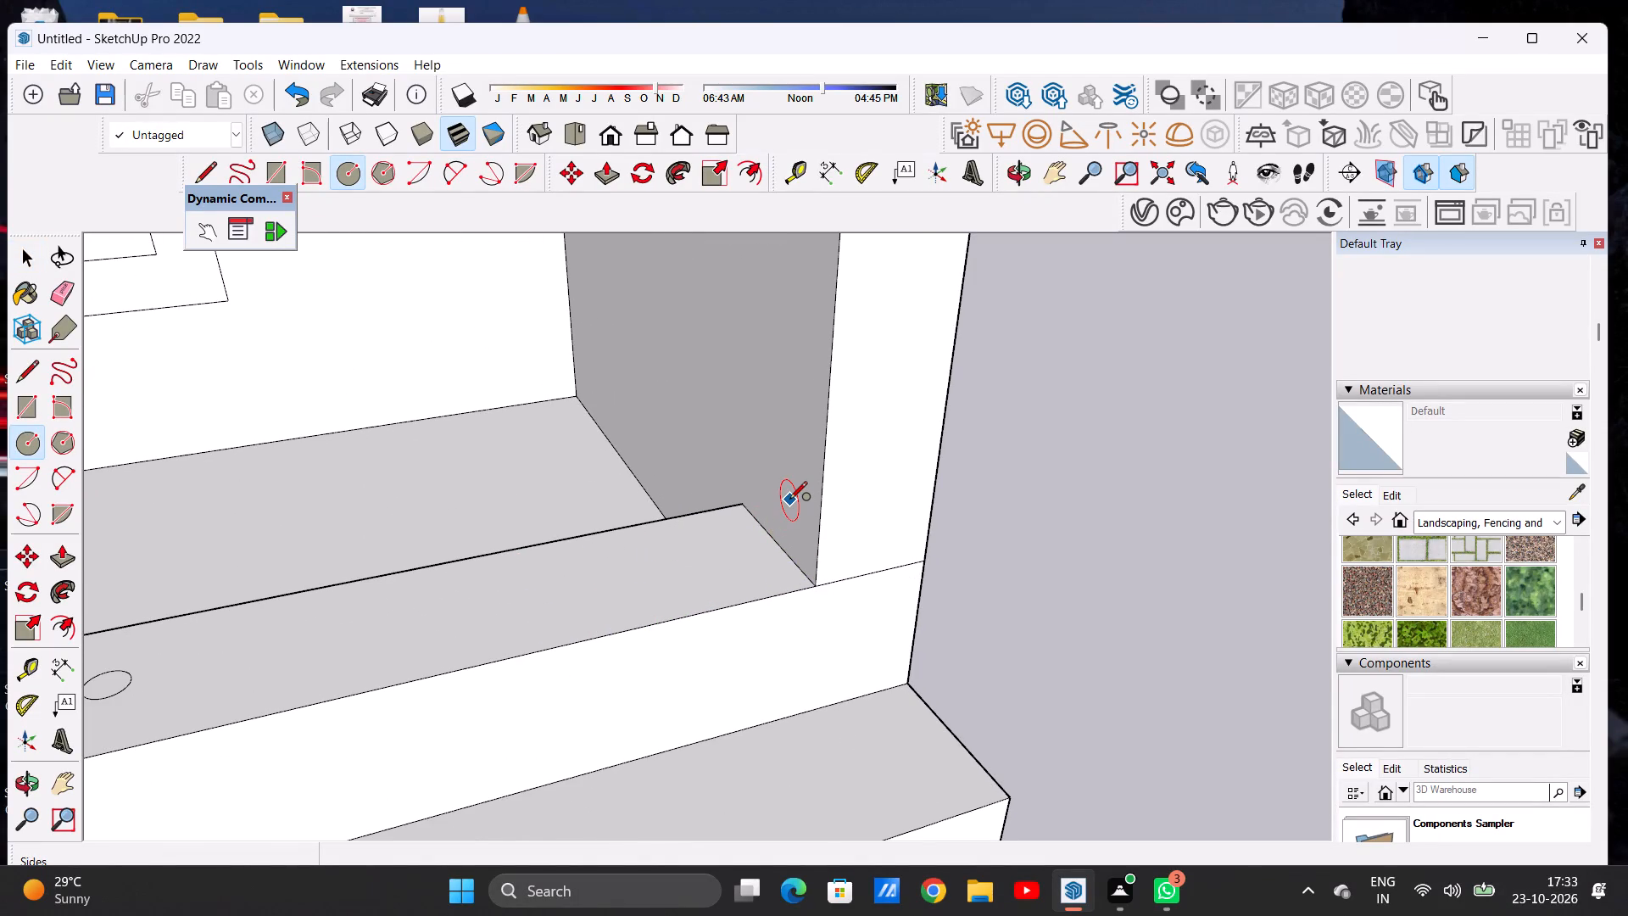
key("space")
scroll(794, 568, "down", 9)
scroll(576, 597, "up", 6)
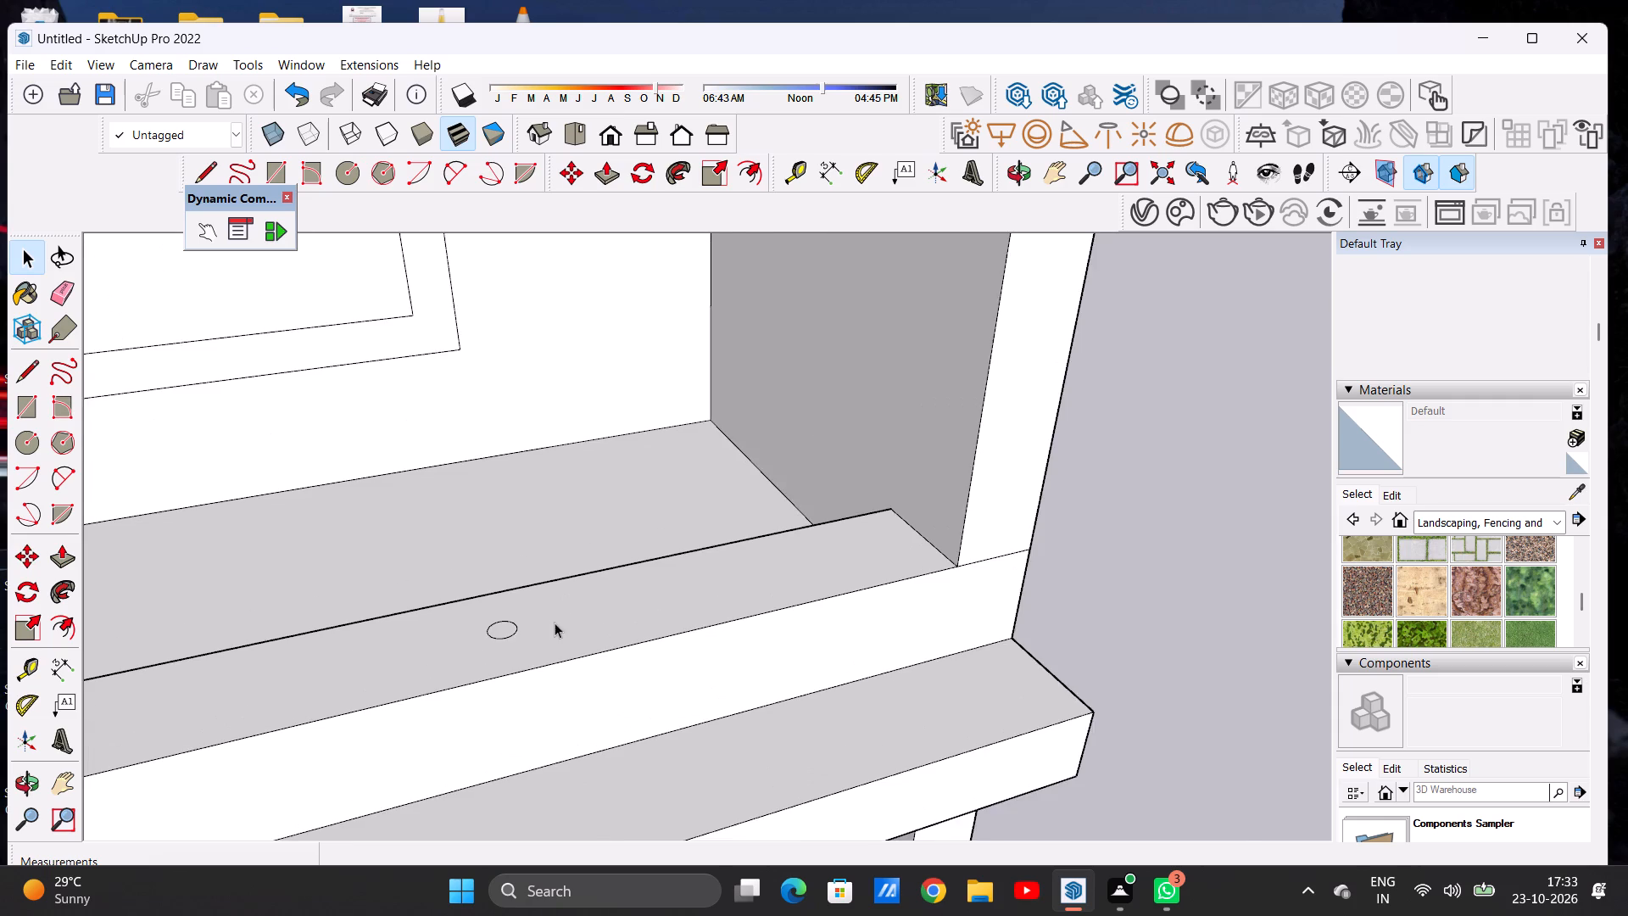
scroll(522, 618, "up", 3)
double_click(483, 635)
key("m")
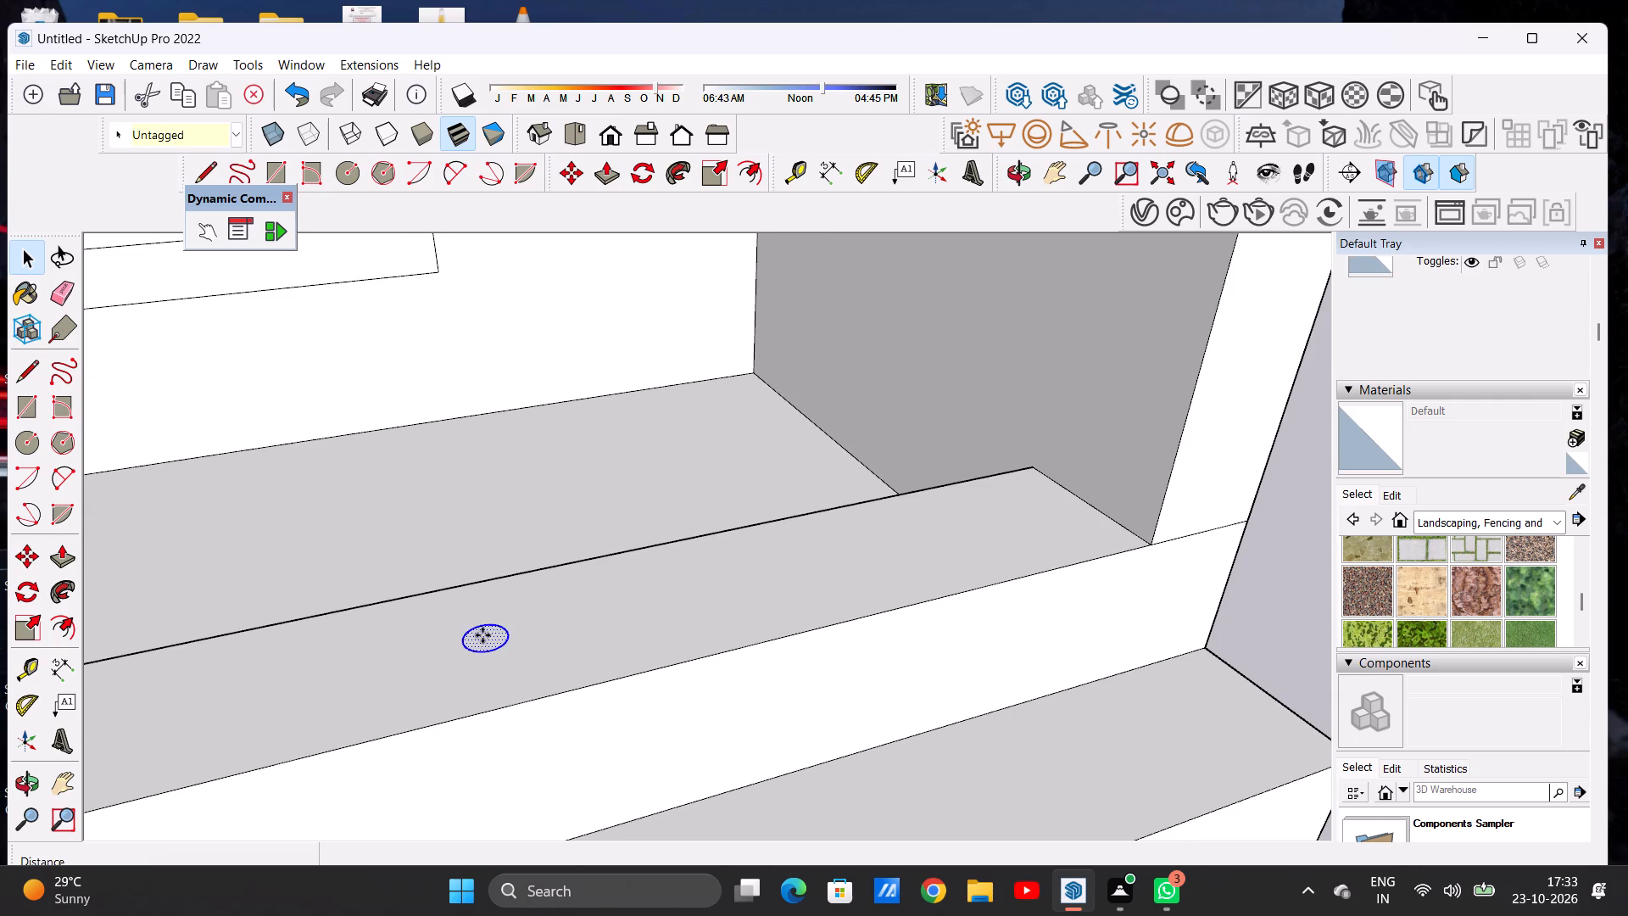
left_click_drag(509, 636, 538, 627)
scroll(700, 595, "down", 6)
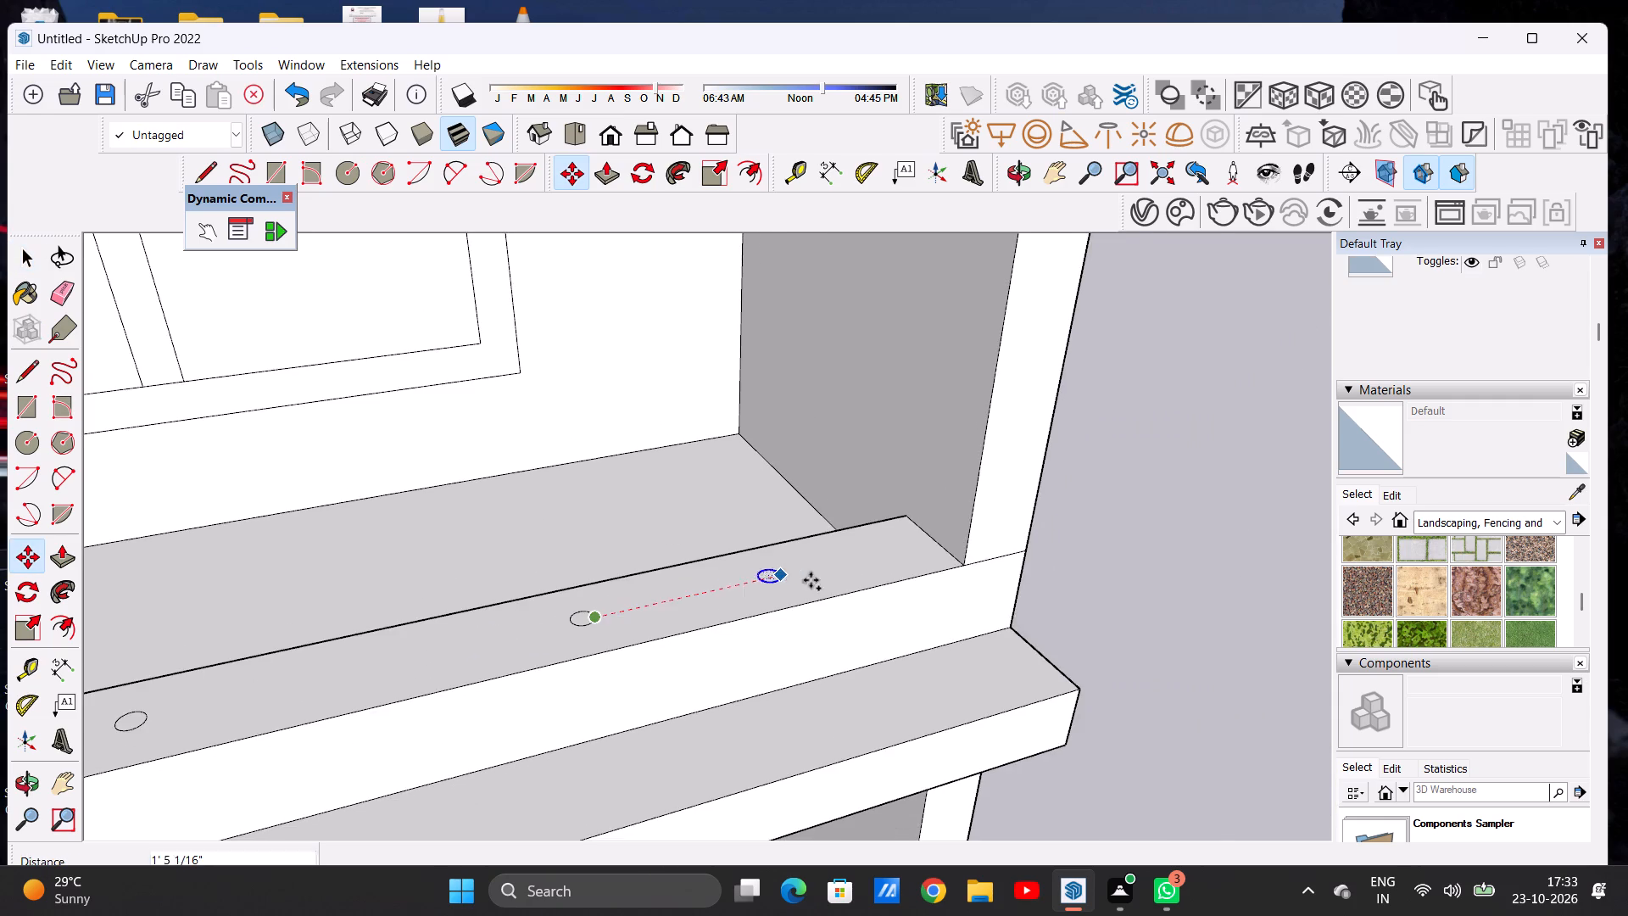
scroll(851, 572, "up", 3)
scroll(851, 572, "down", 1)
scroll(851, 572, "up", 3)
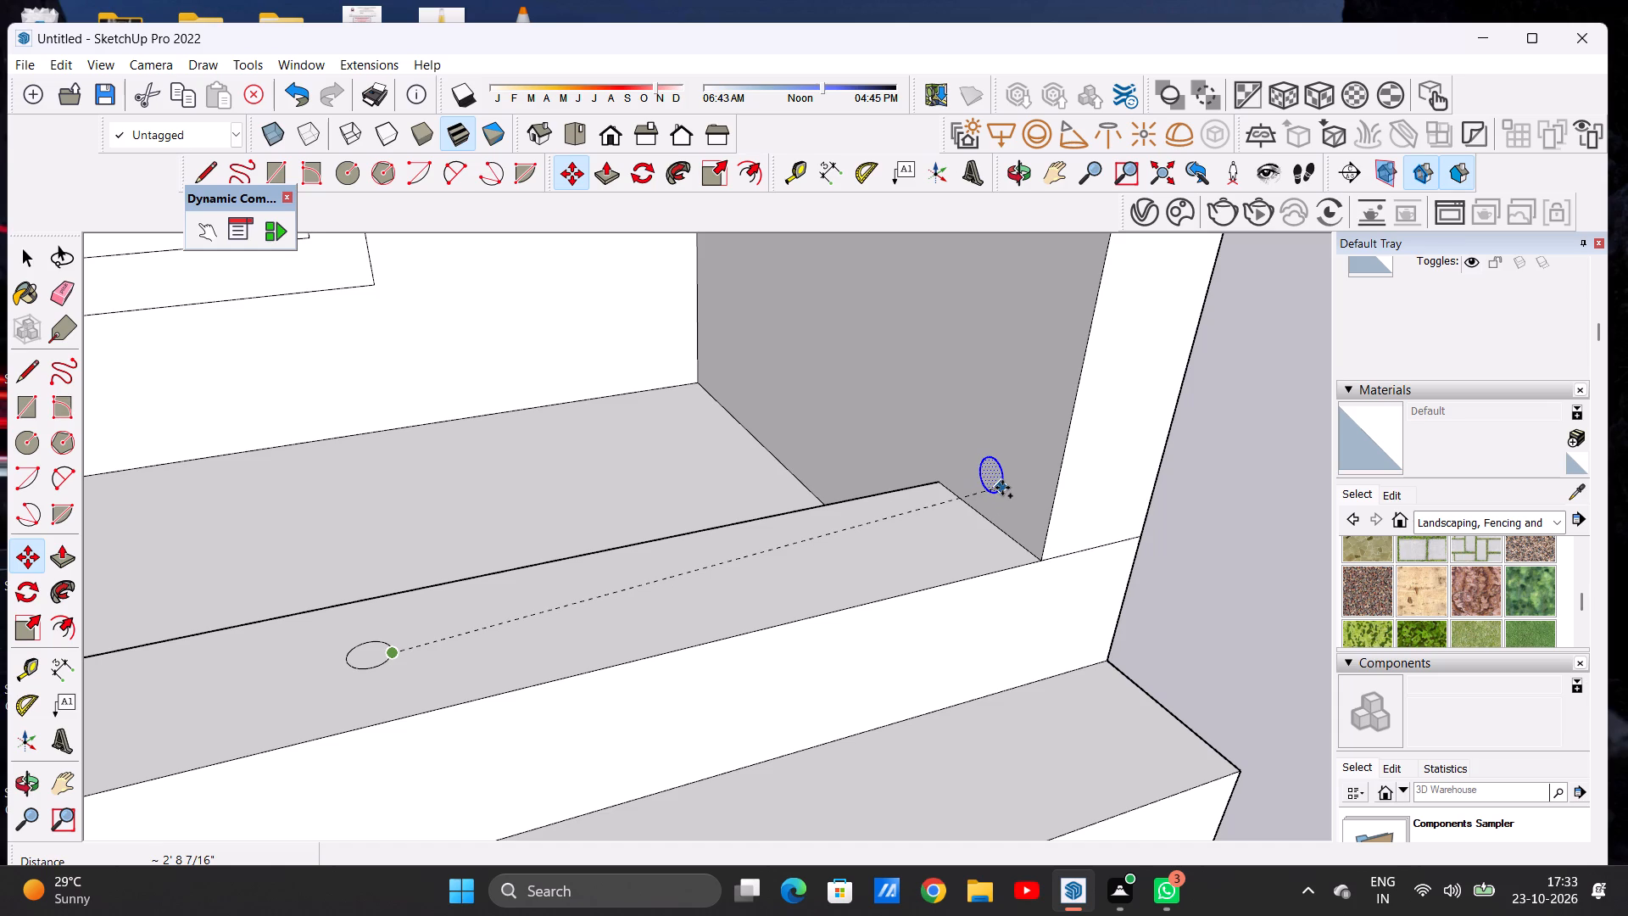
left_click(1002, 488)
key("space")
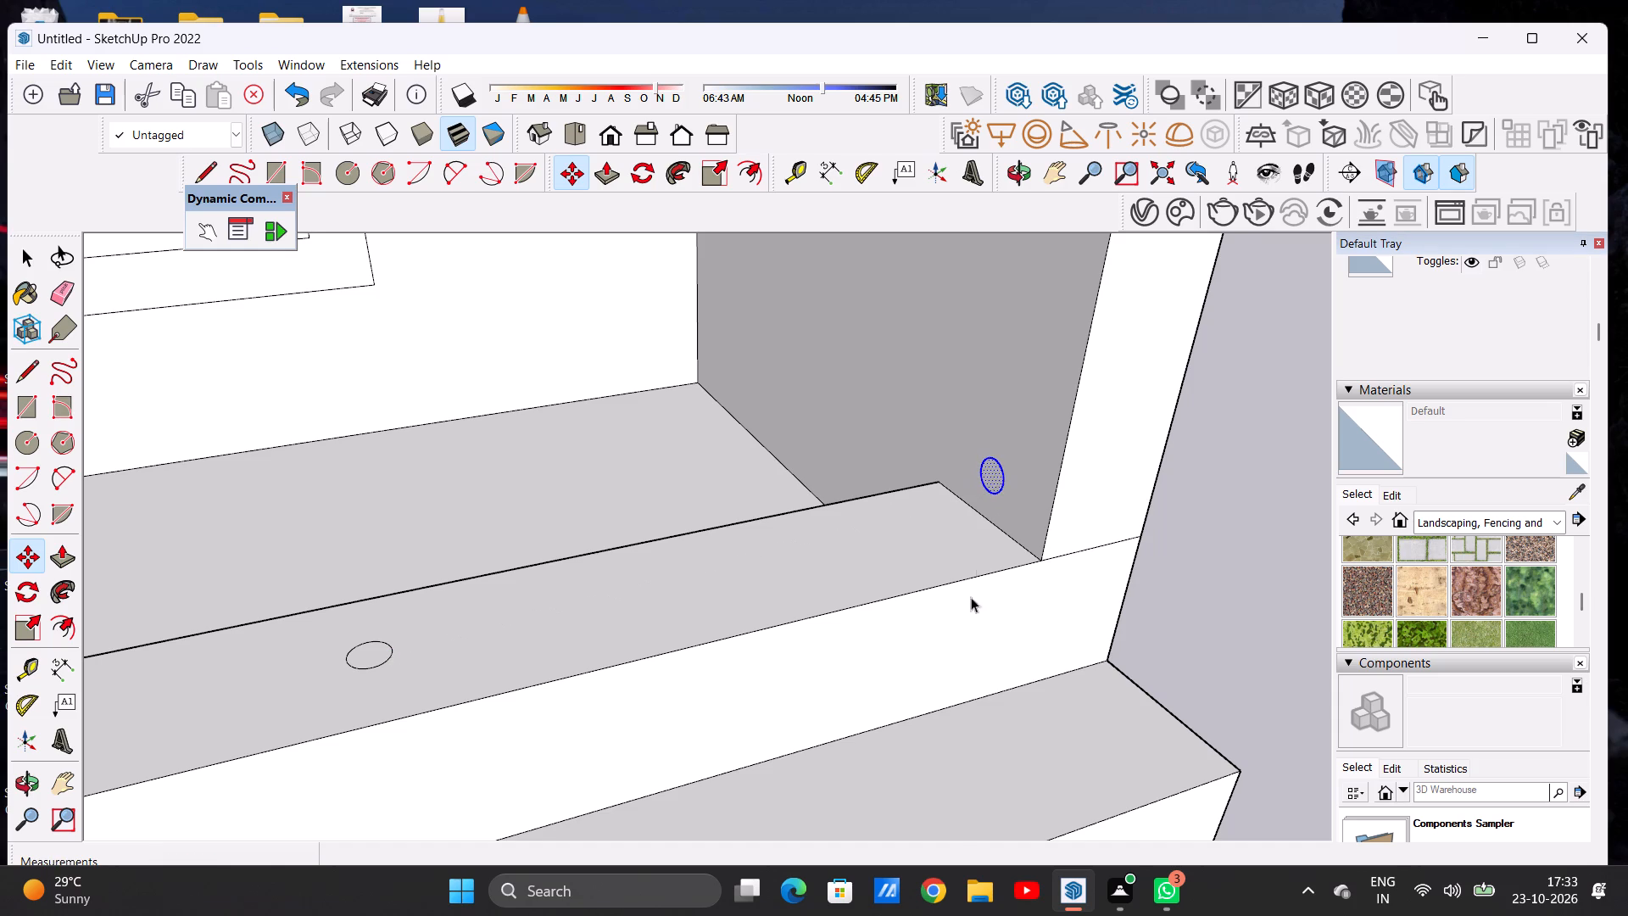
scroll(959, 646, "down", 8)
left_click(1123, 570)
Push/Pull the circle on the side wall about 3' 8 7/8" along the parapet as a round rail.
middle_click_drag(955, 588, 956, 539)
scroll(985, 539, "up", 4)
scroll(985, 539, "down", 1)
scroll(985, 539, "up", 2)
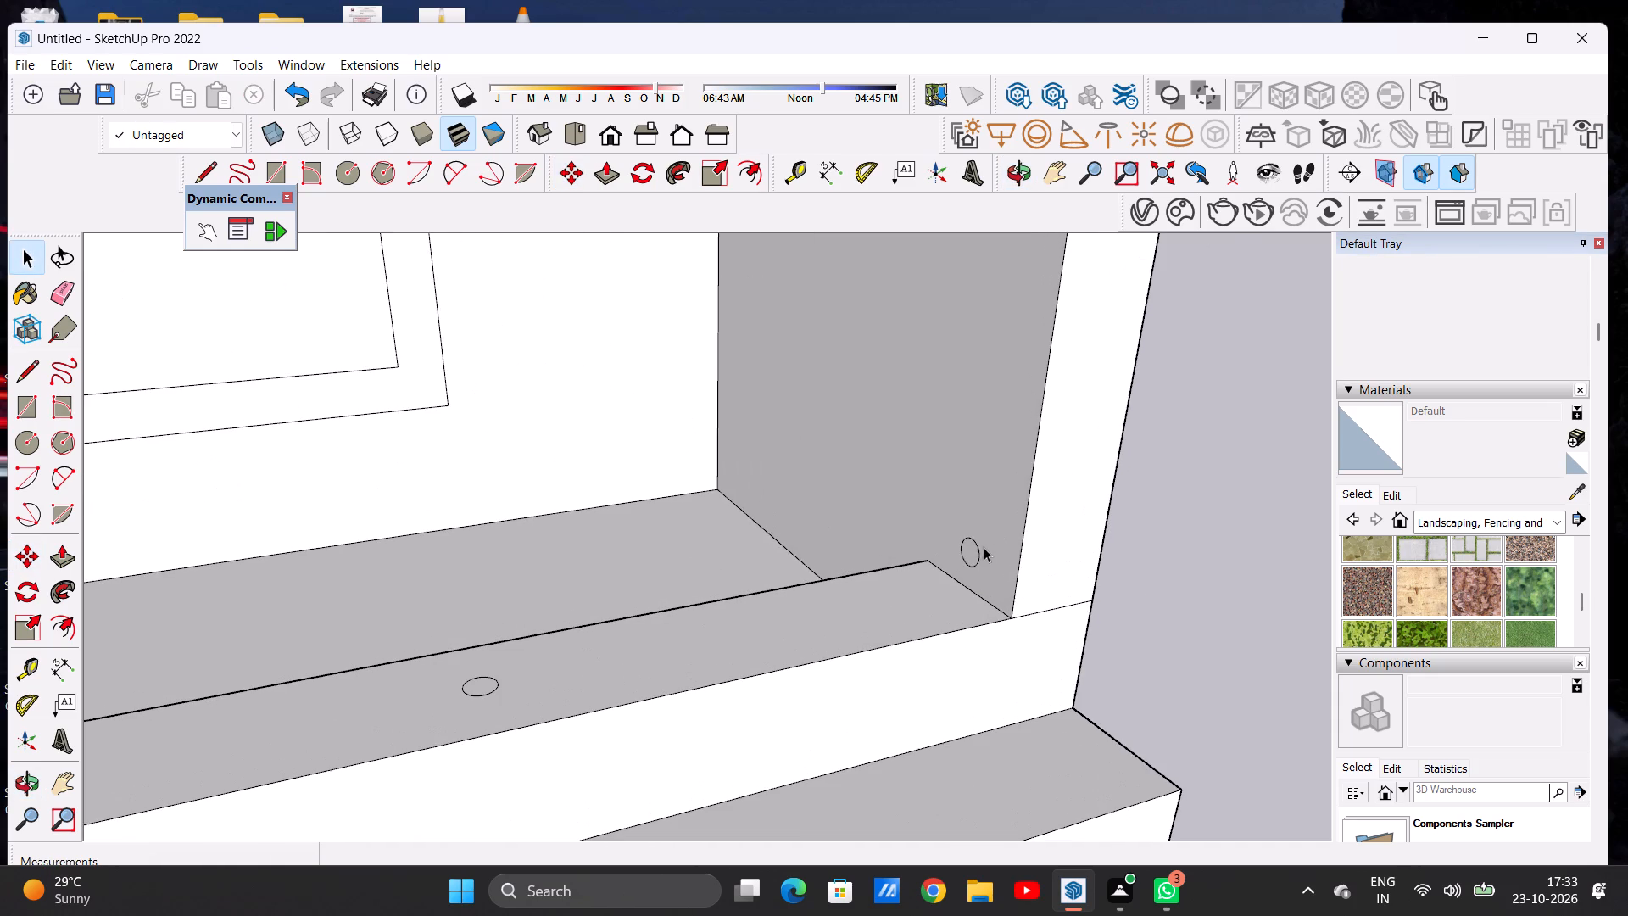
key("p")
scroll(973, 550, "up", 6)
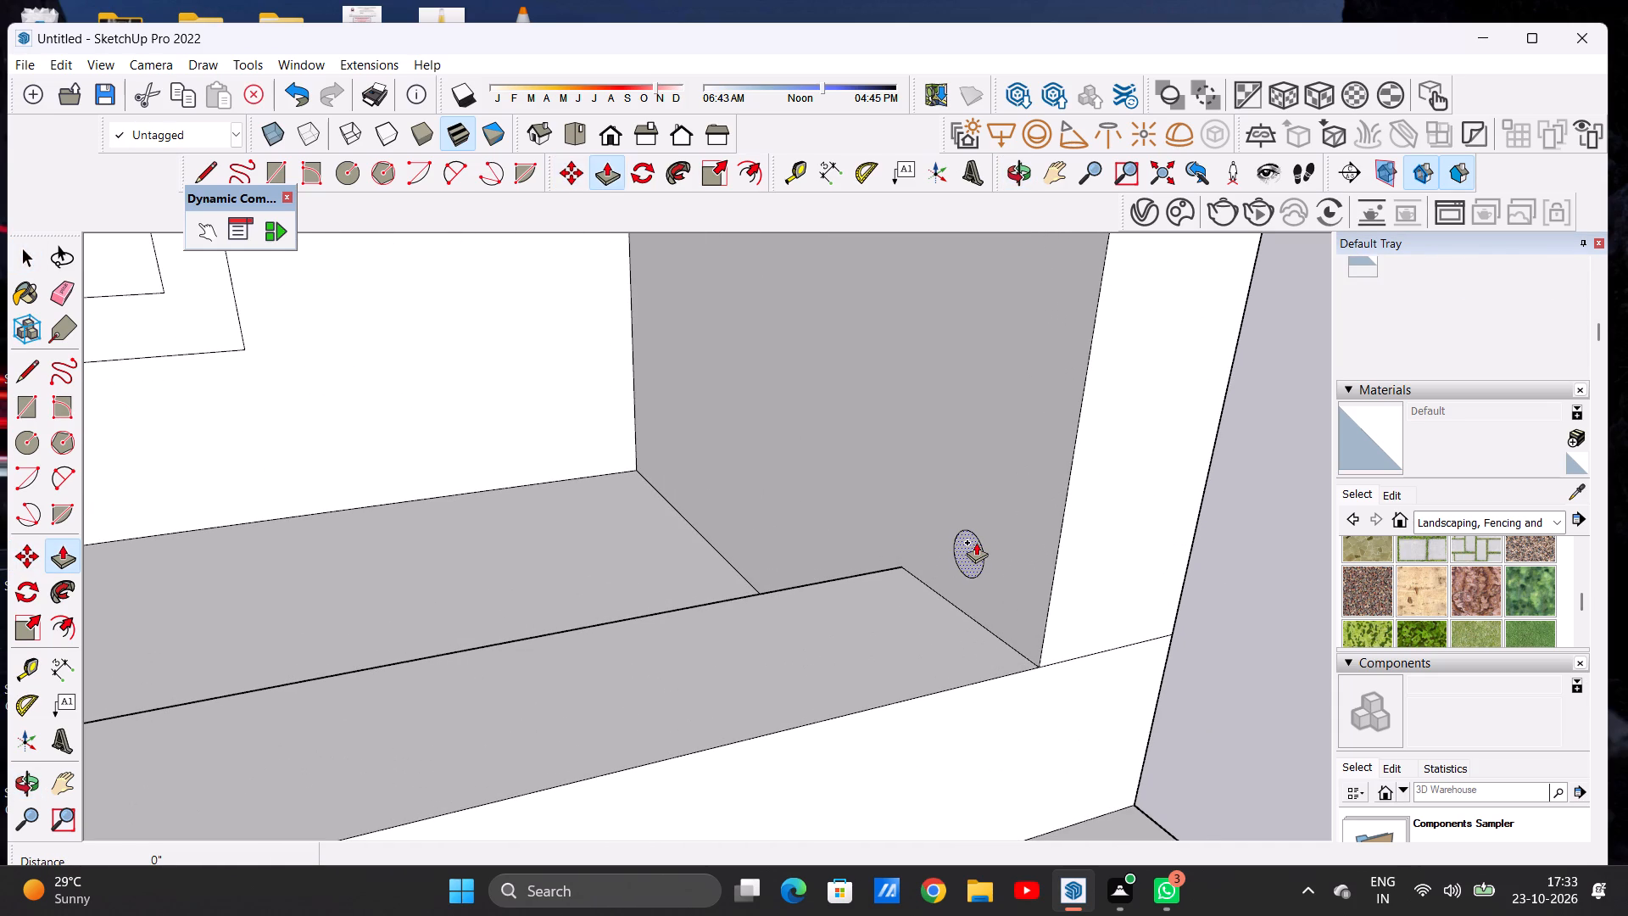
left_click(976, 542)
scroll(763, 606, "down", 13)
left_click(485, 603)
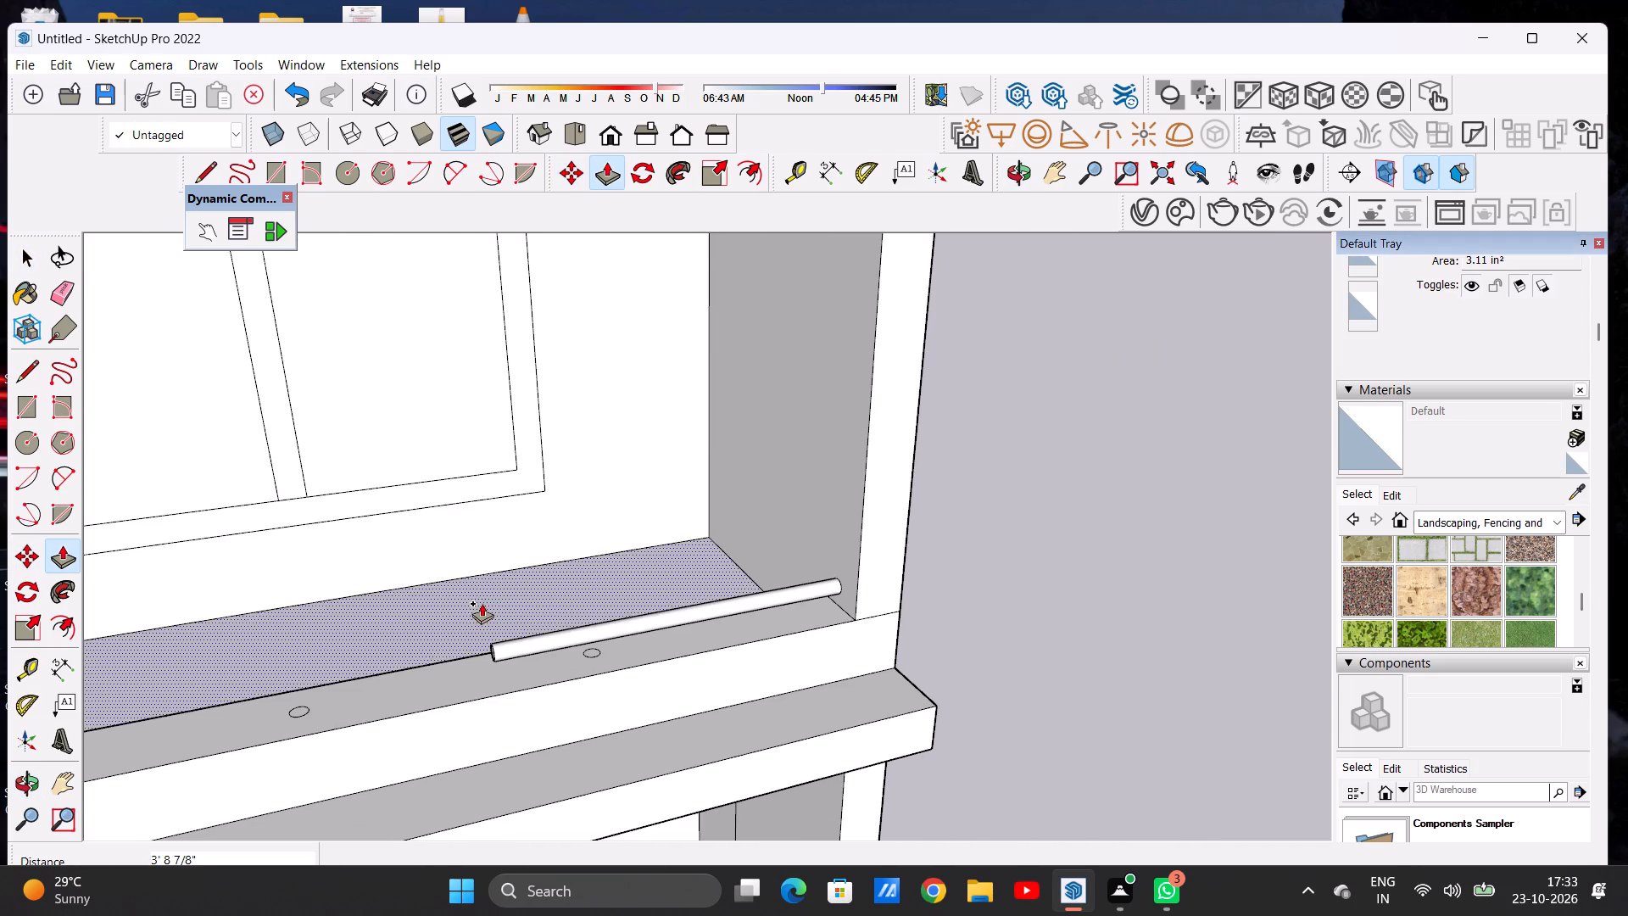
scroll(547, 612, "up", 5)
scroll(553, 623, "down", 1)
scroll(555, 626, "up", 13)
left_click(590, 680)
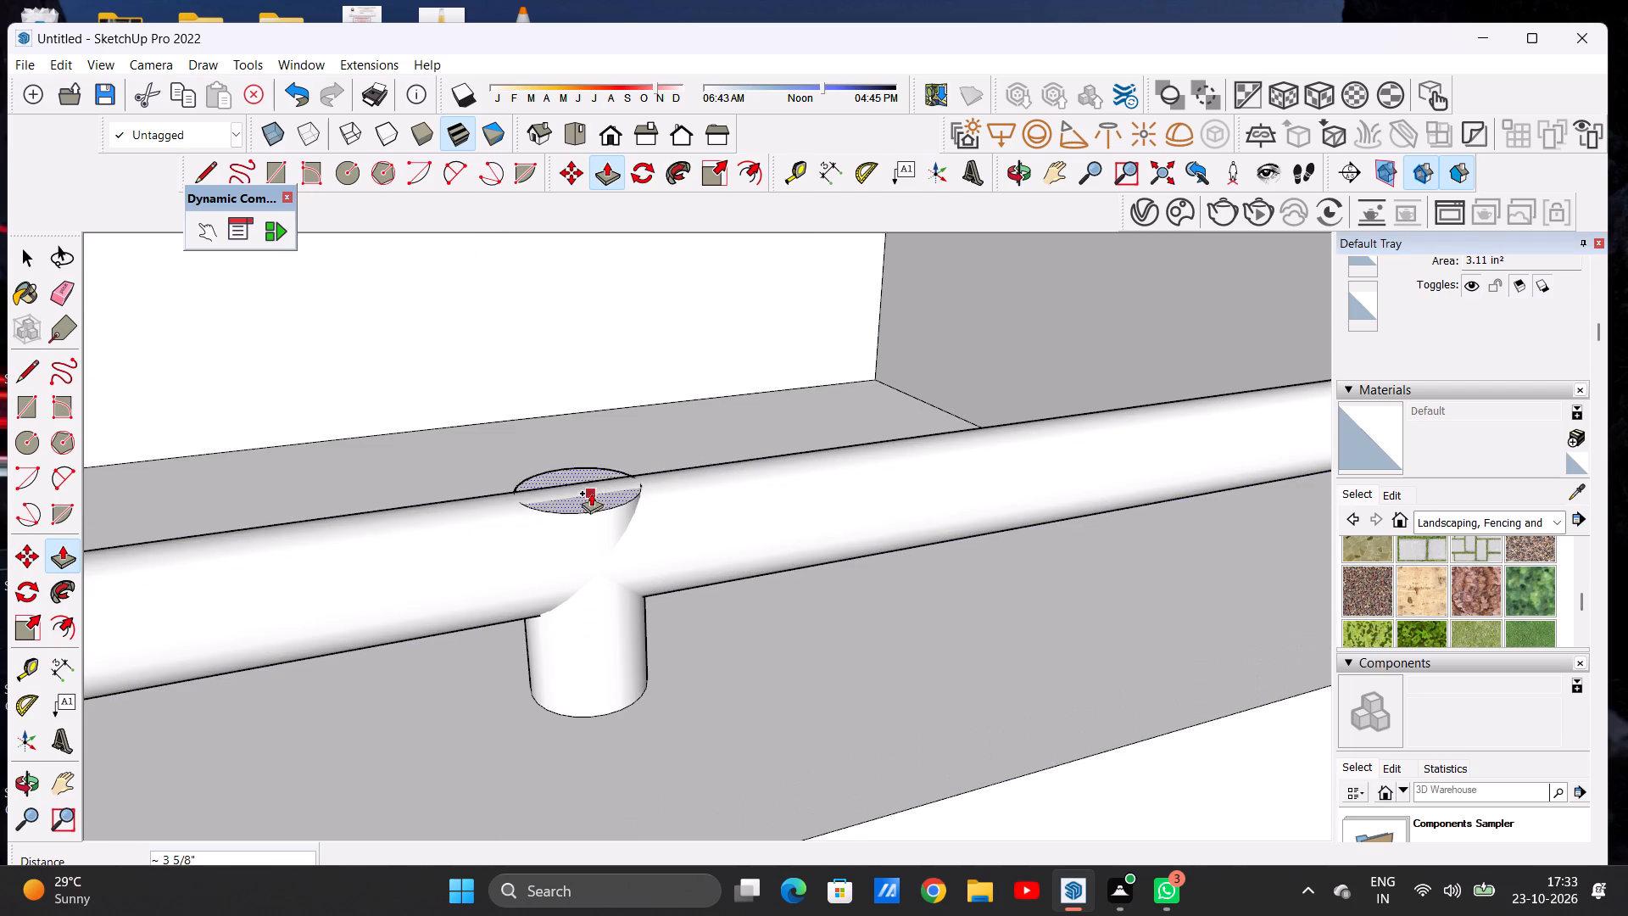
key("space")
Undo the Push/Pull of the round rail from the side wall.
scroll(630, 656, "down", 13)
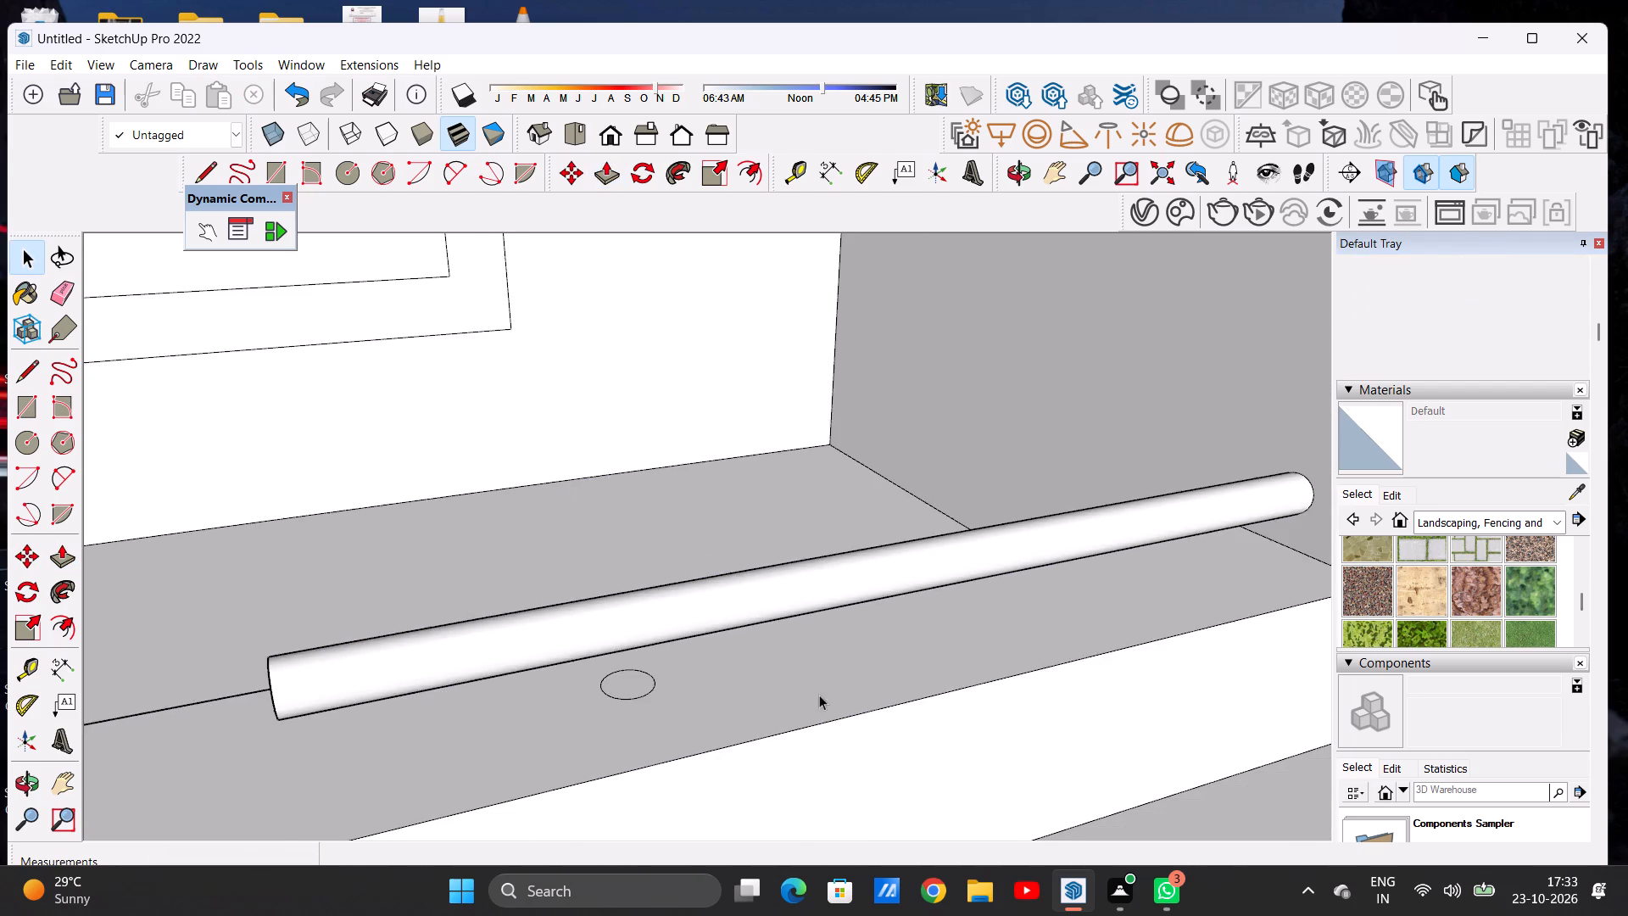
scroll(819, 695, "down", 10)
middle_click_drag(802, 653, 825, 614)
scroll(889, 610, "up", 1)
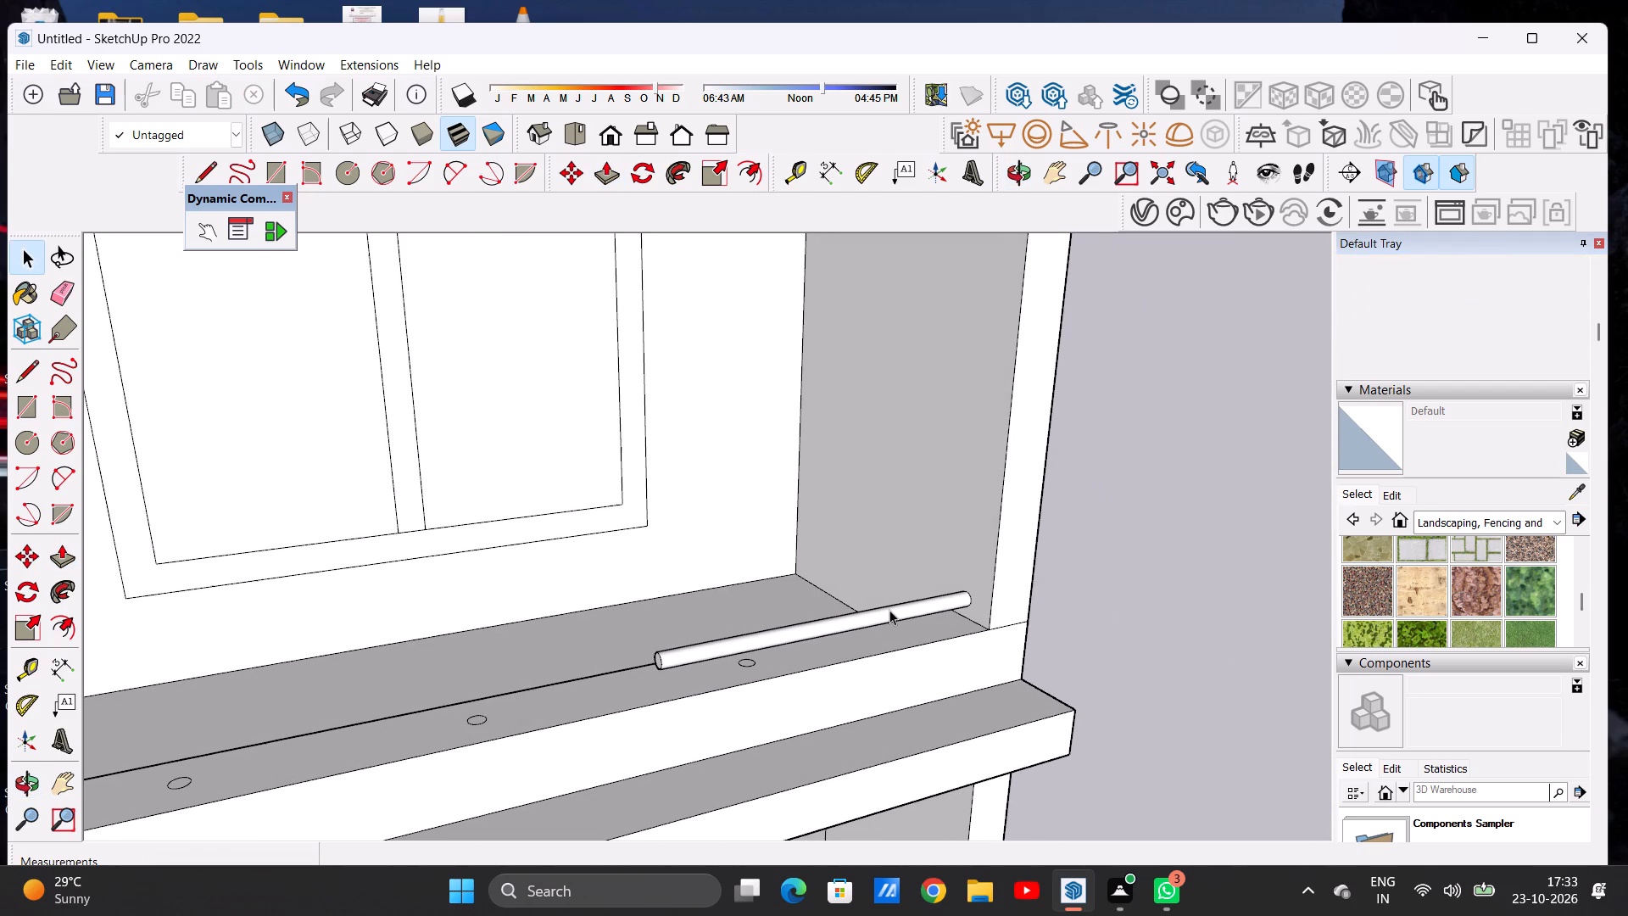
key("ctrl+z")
Copy the side-wall circle straight up the wall by about 1' 9 1/2".
scroll(963, 587, "up", 4)
scroll(963, 584, "down", 1)
scroll(963, 584, "up", 7)
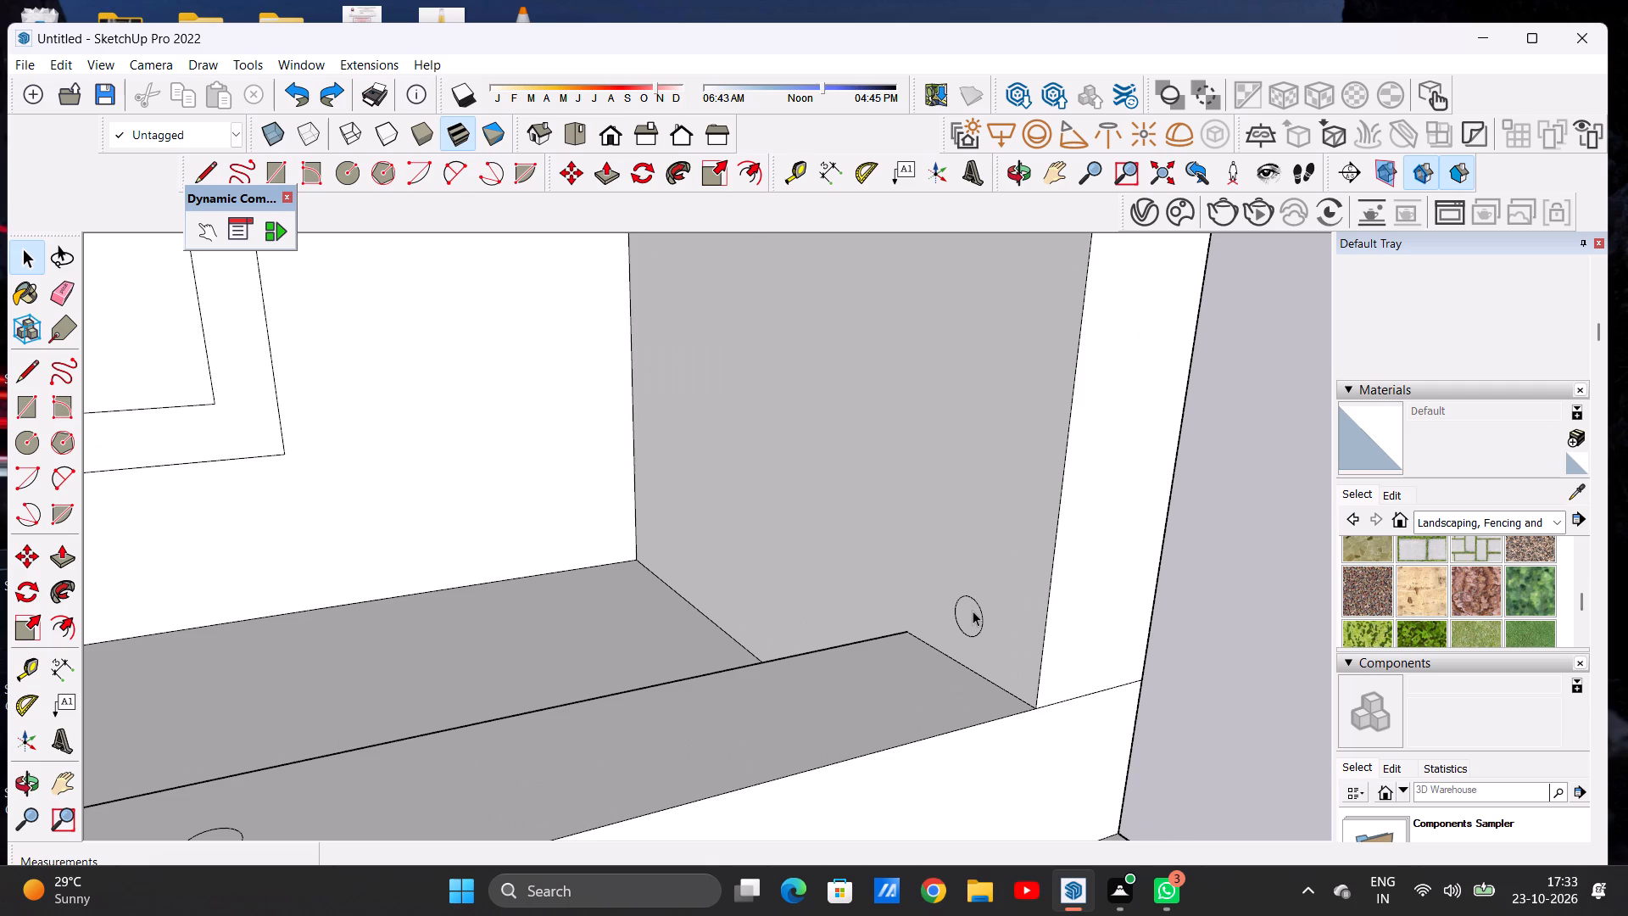
double_click(973, 611)
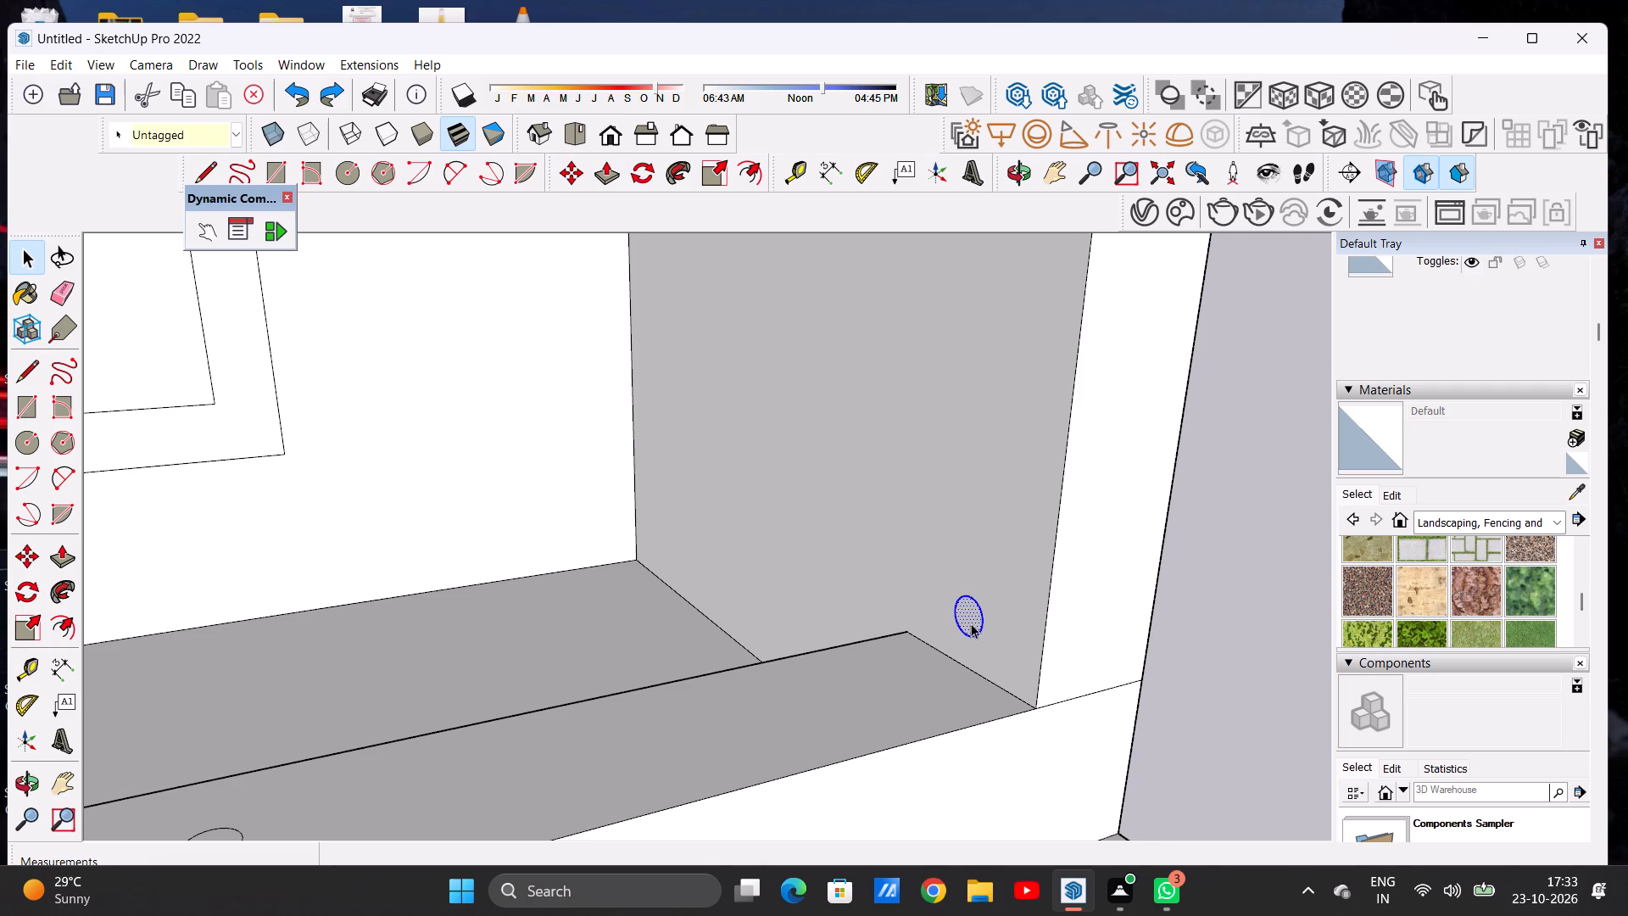
scroll(969, 625, "up", 5)
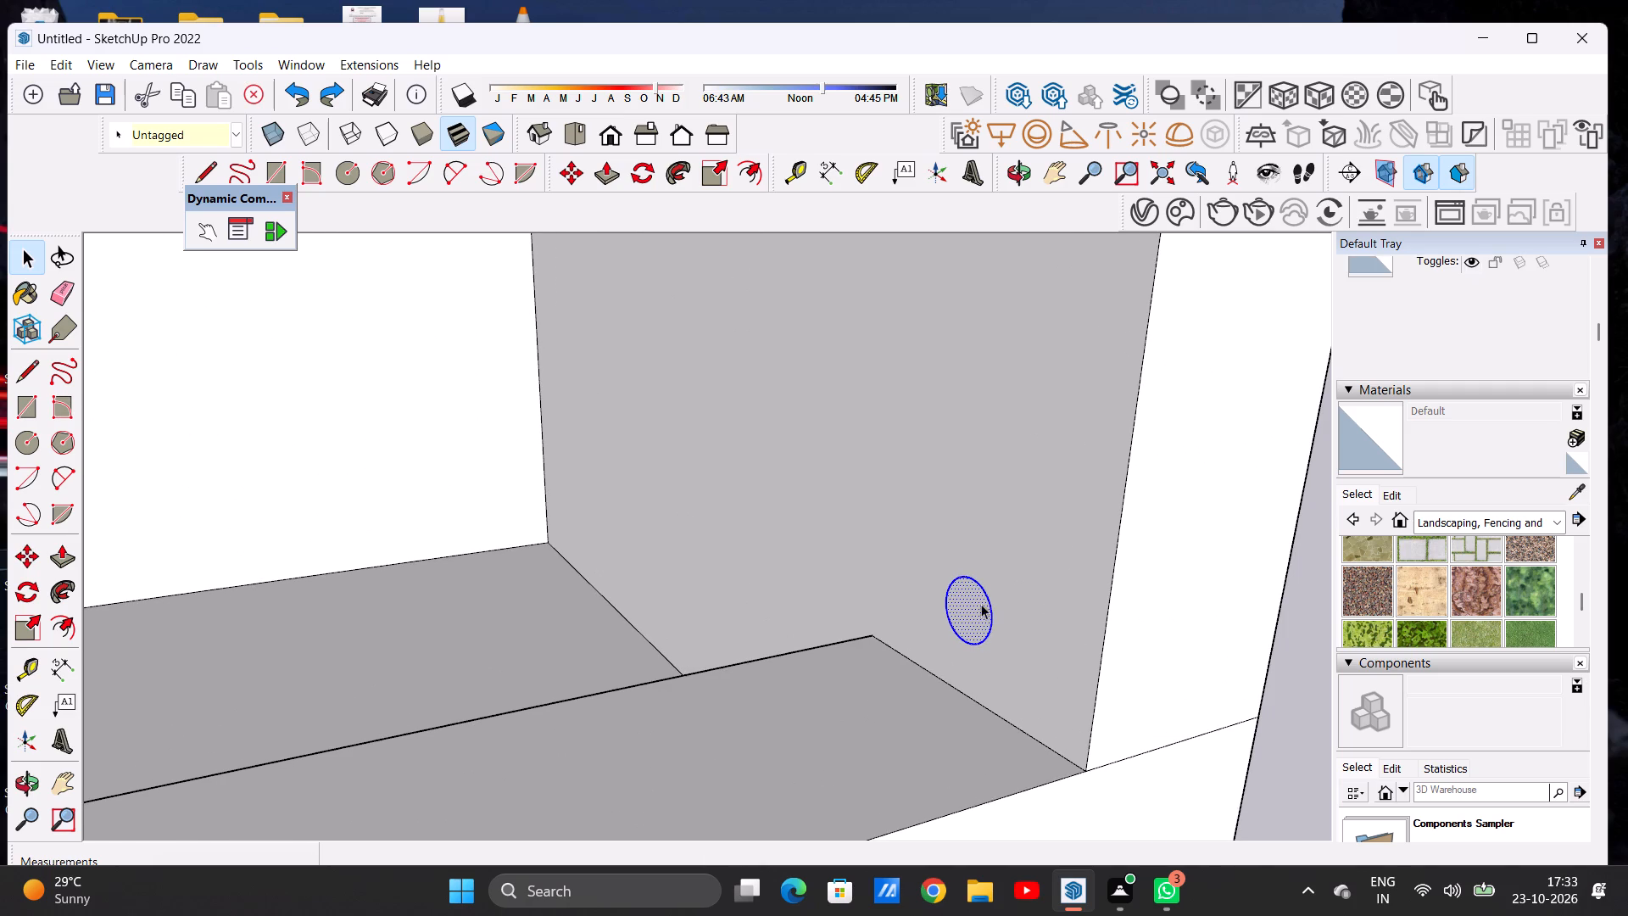
key("m")
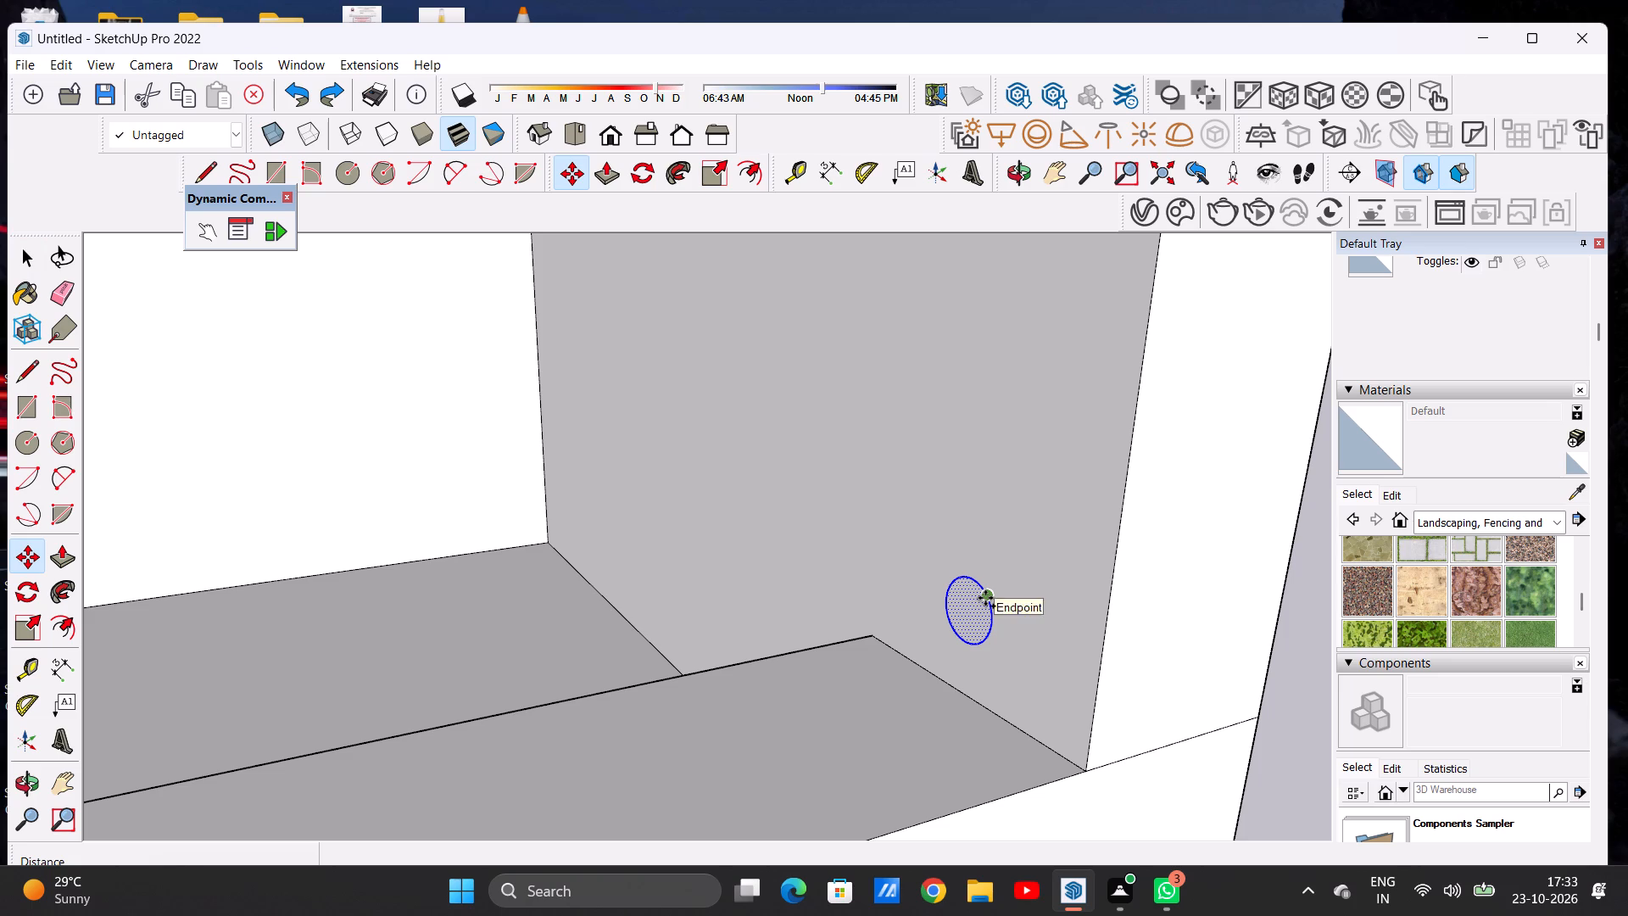
left_click(985, 598)
scroll(994, 603, "down", 20)
scroll(994, 603, "down", 5)
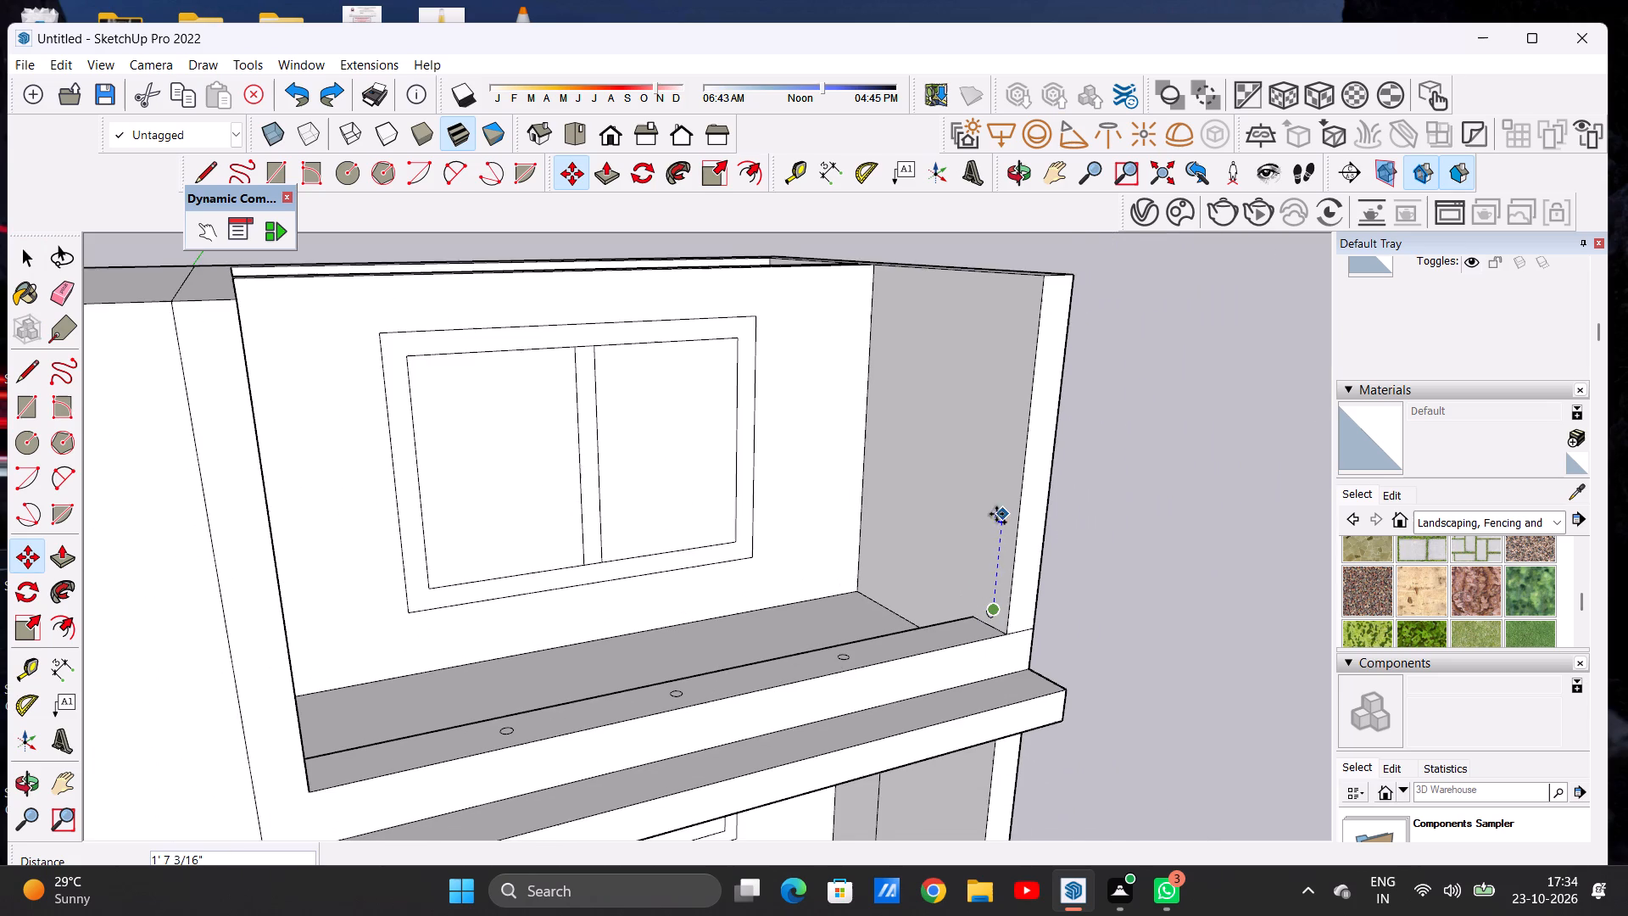
scroll(996, 514, "up", 6)
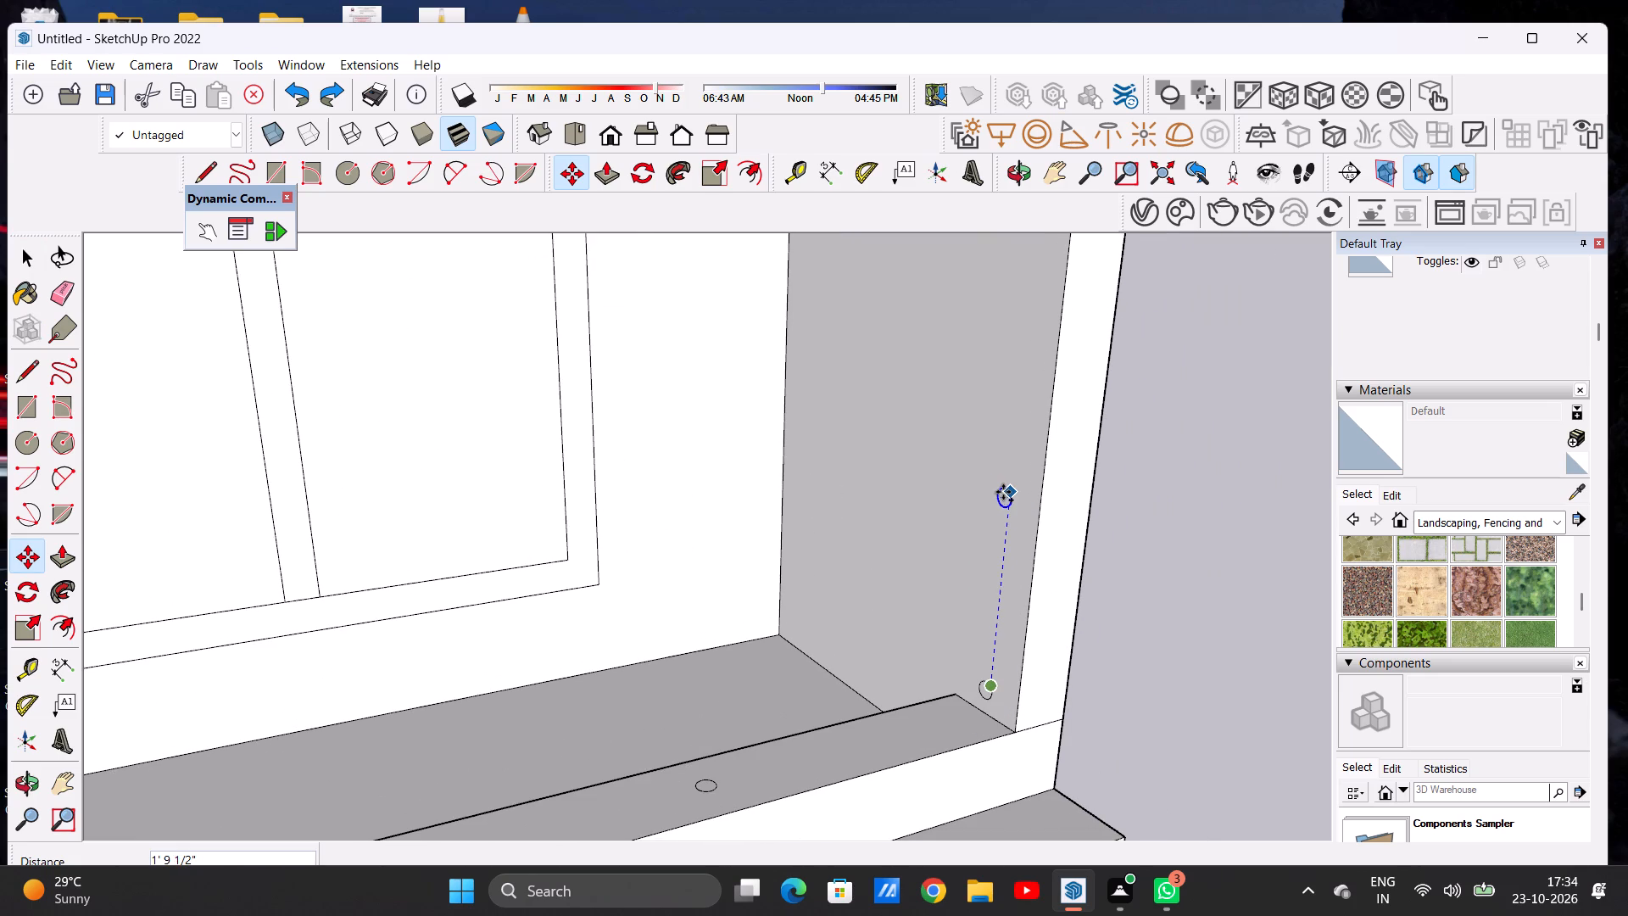
left_click(1003, 492)
Copy the circle three more times between the top and bottom circles, forming a vertical column of five on the side wall.
left_click(1003, 492)
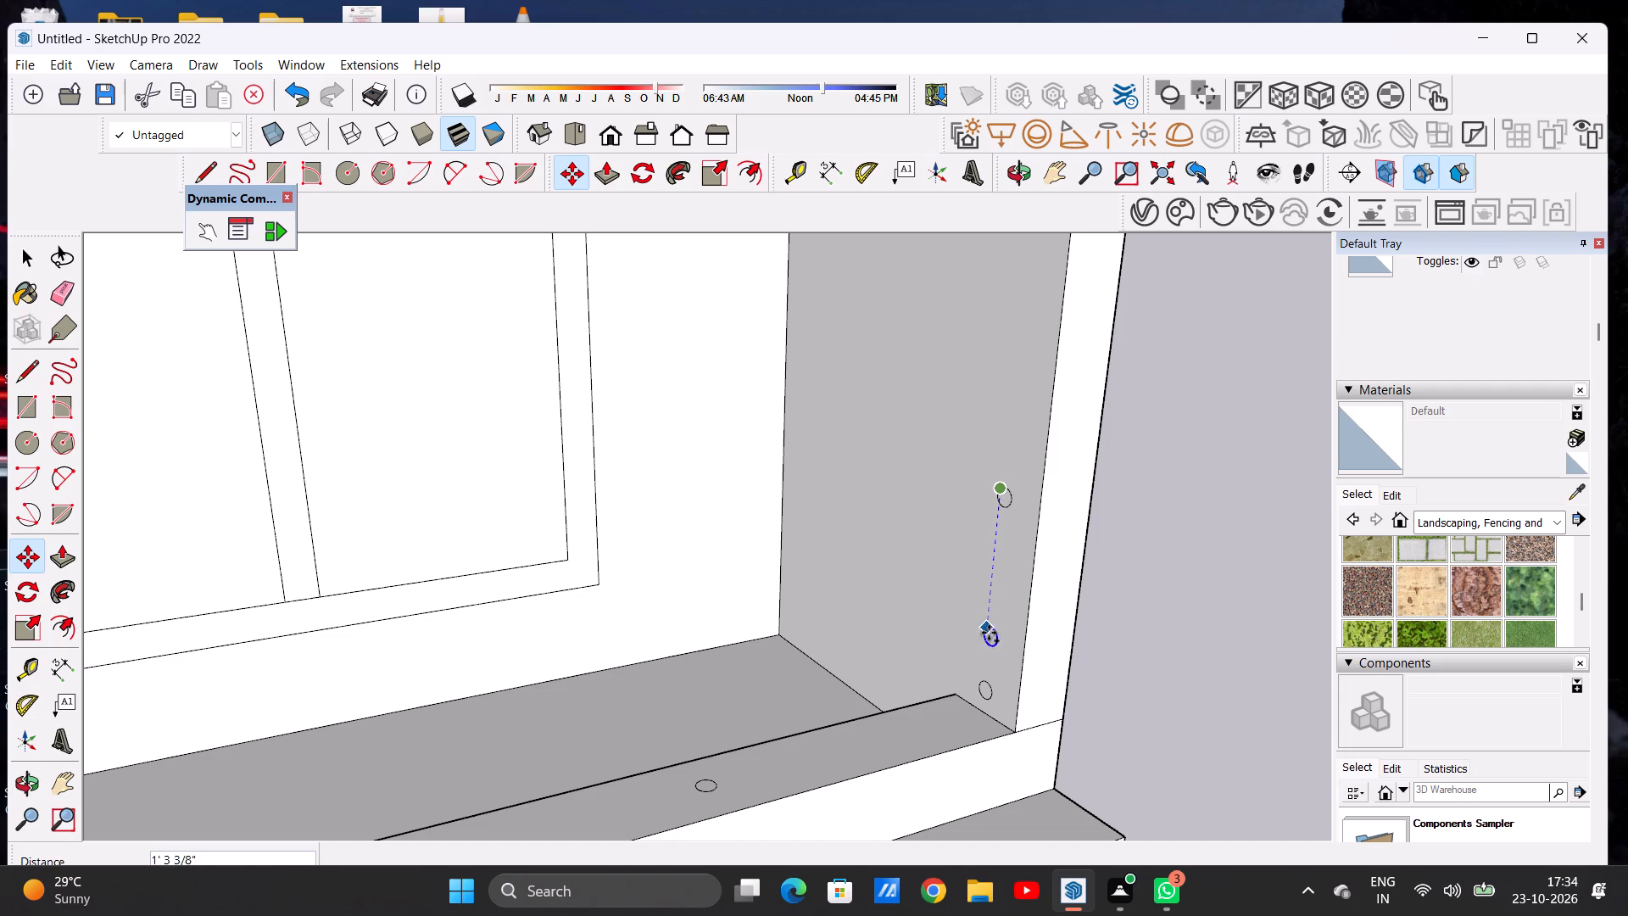
left_click(989, 640)
left_click(989, 640)
left_click(998, 532)
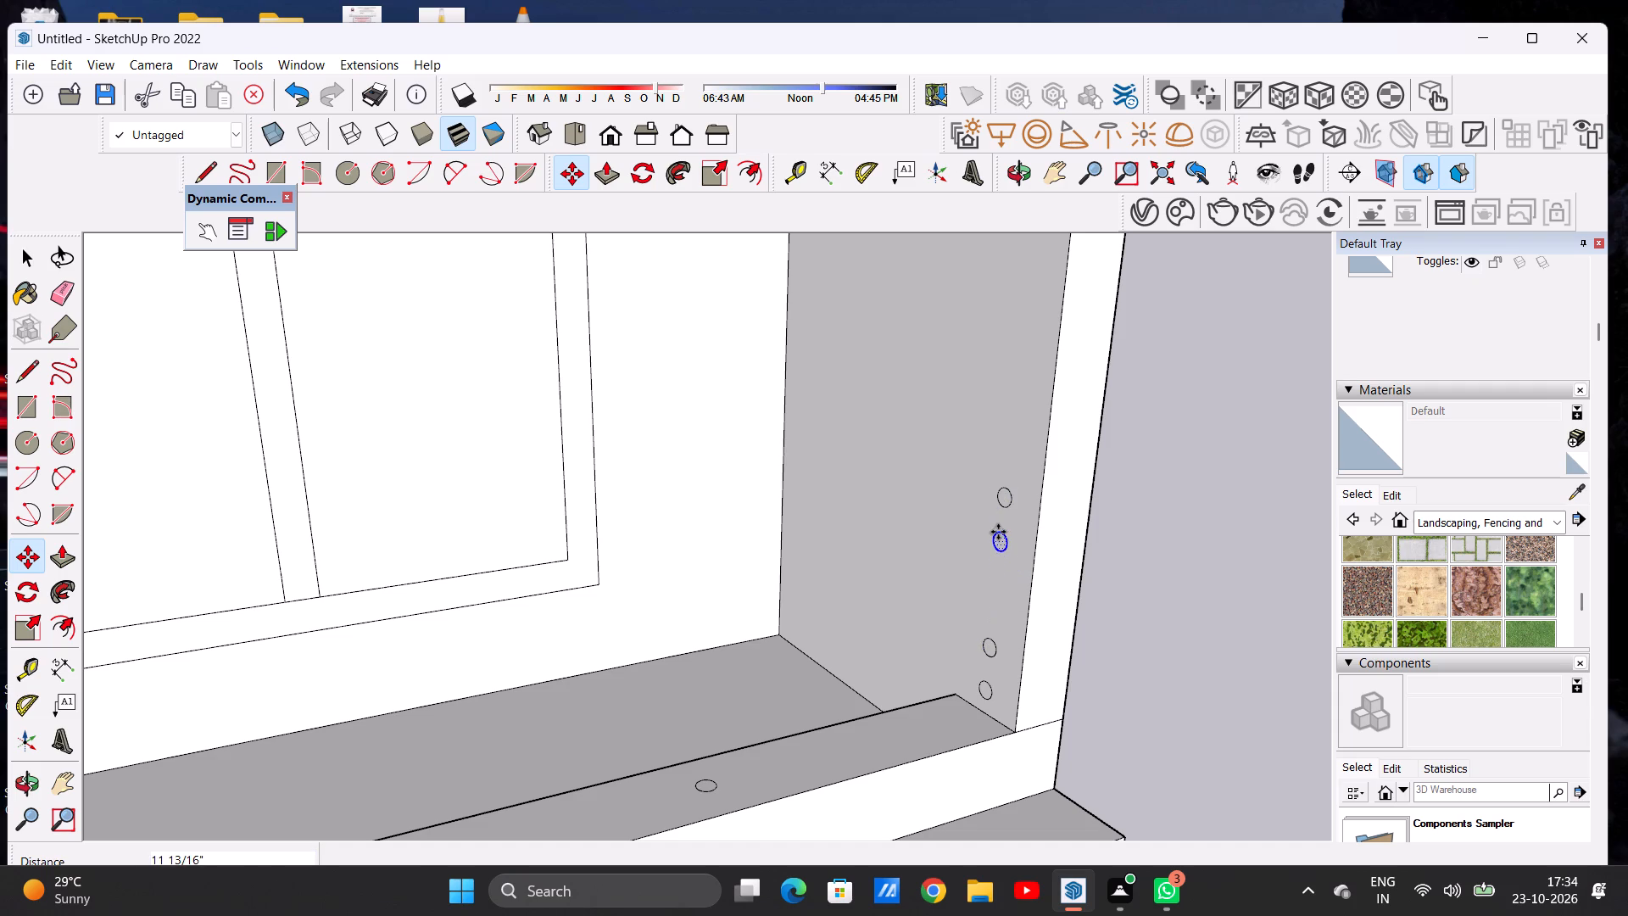
left_click(998, 532)
left_click(995, 593)
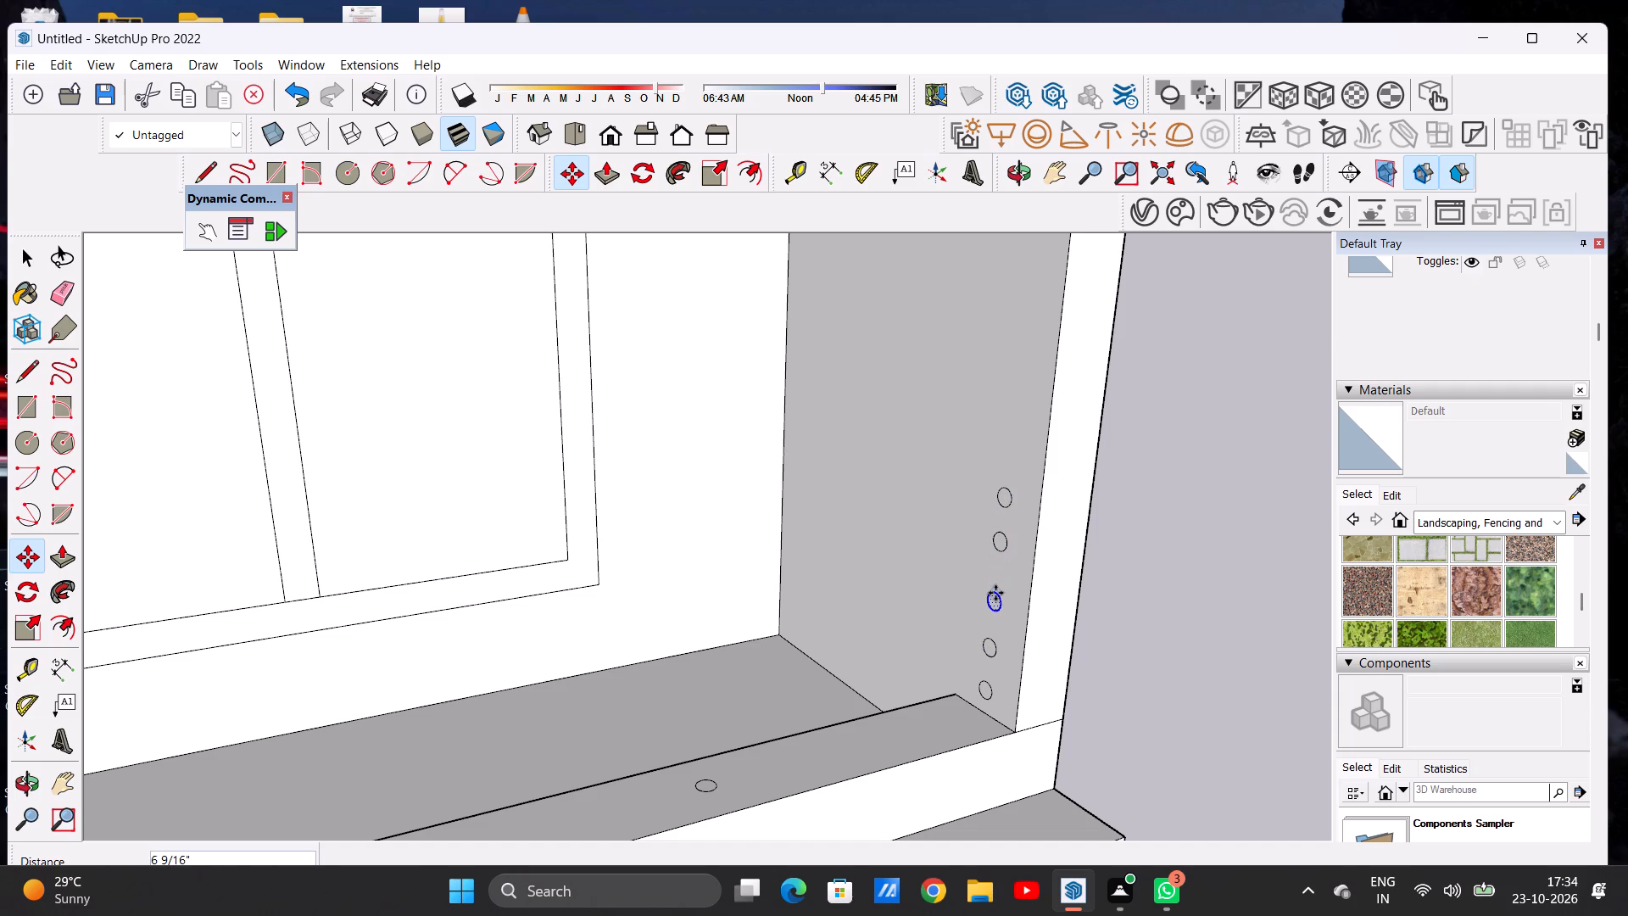
key("space")
left_click(1183, 550)
Push/Pull the topmost side-wall circle across the balcony opening to the opposite wall as the top rail.
scroll(993, 591, "down", 7)
scroll(993, 584, "up", 1)
middle_click_drag(979, 652, 902, 594)
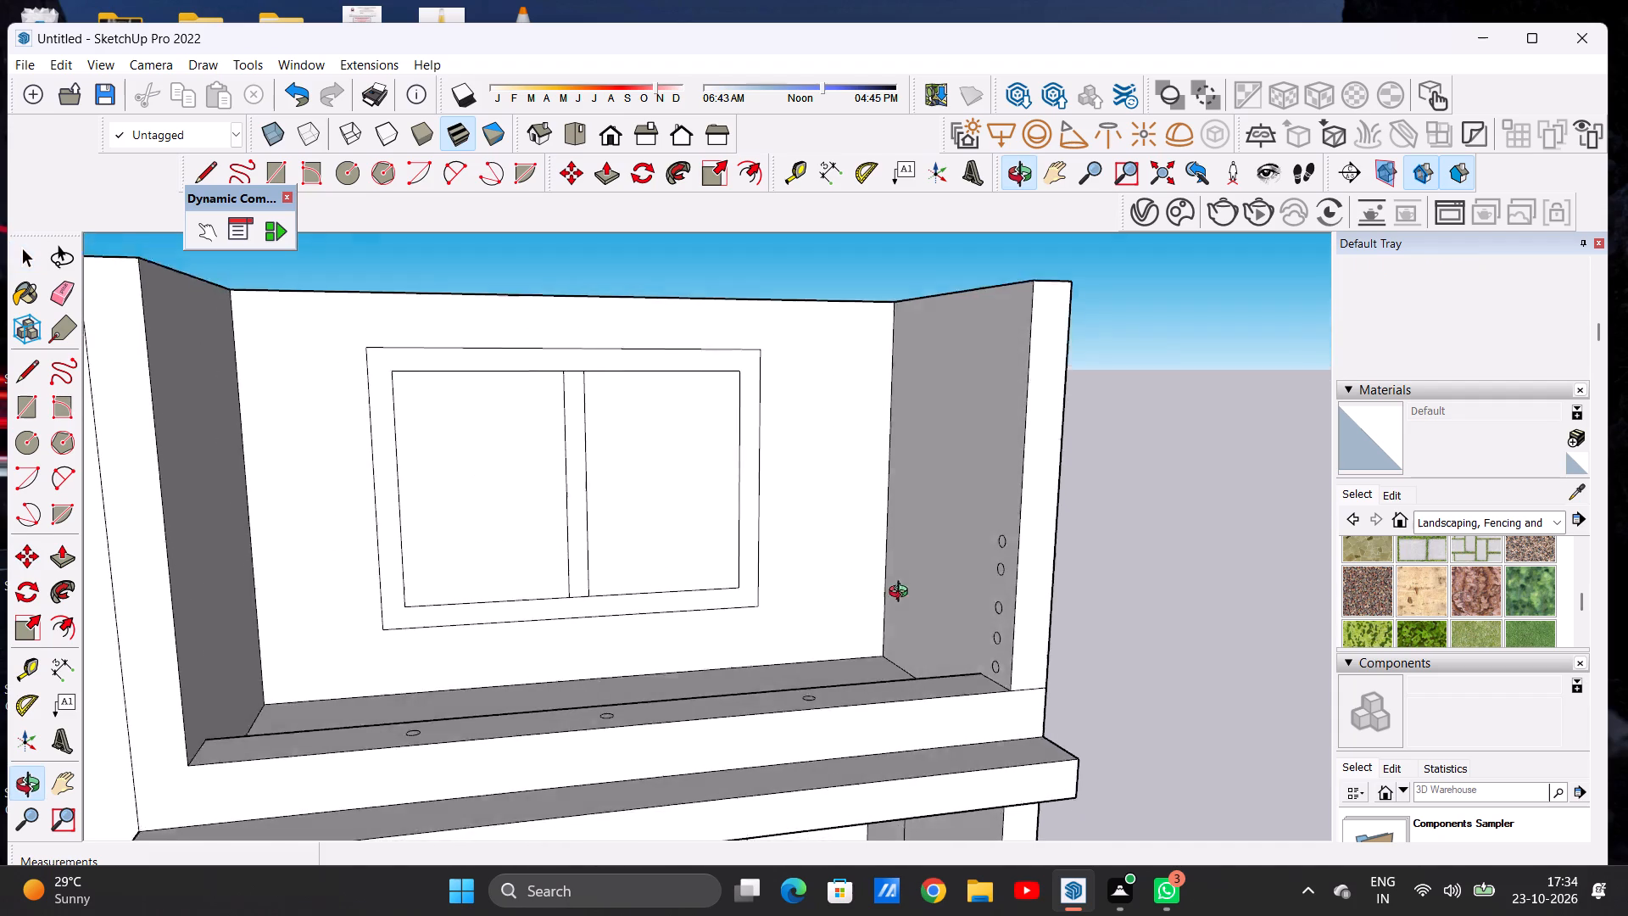
middle_click_drag(902, 594, 873, 570)
middle_click(873, 573)
scroll(892, 576, "down", 10)
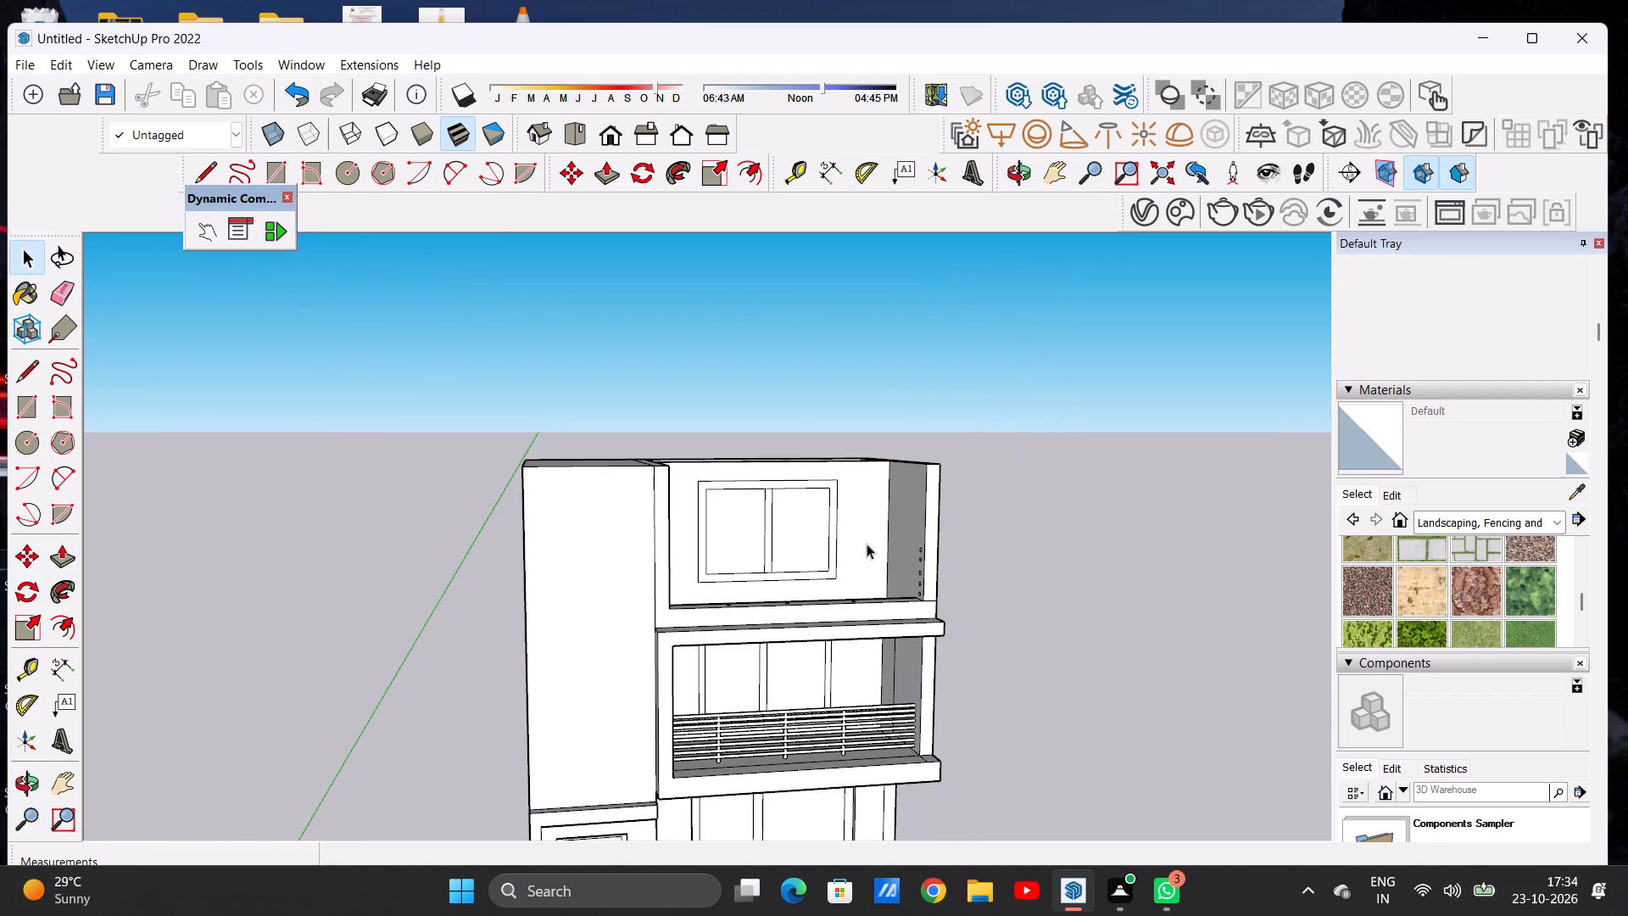
scroll(886, 623, "up", 6)
scroll(899, 532, "up", 8)
middle_click_drag(924, 516, 977, 541)
key("p")
scroll(989, 481, "up", 10)
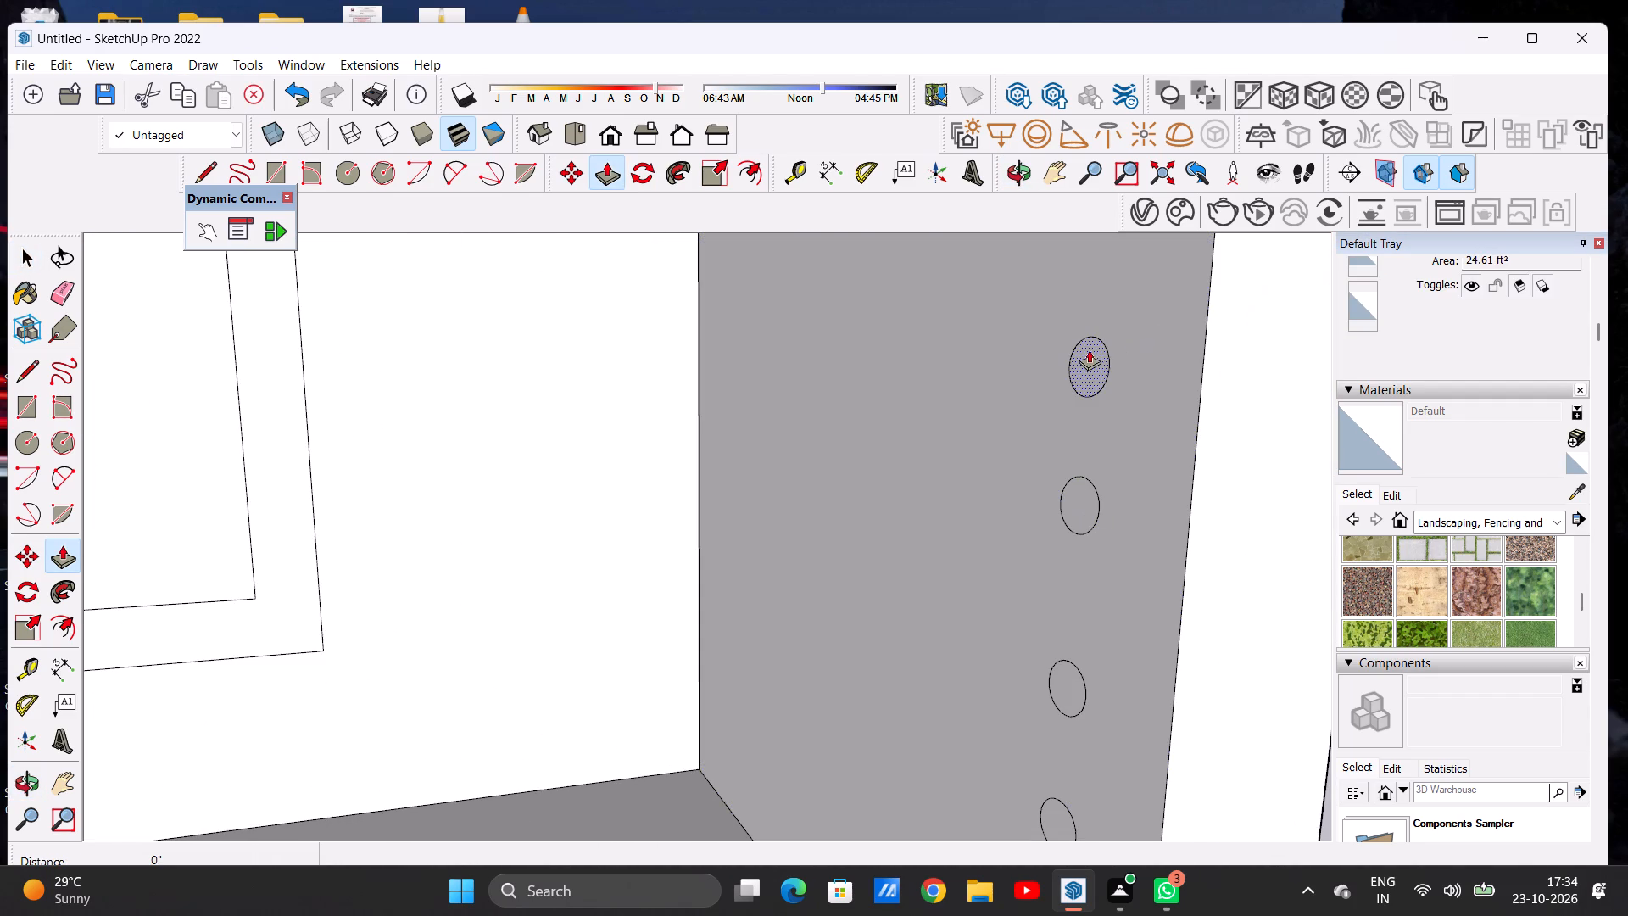
left_click(1091, 356)
scroll(906, 481, "down", 11)
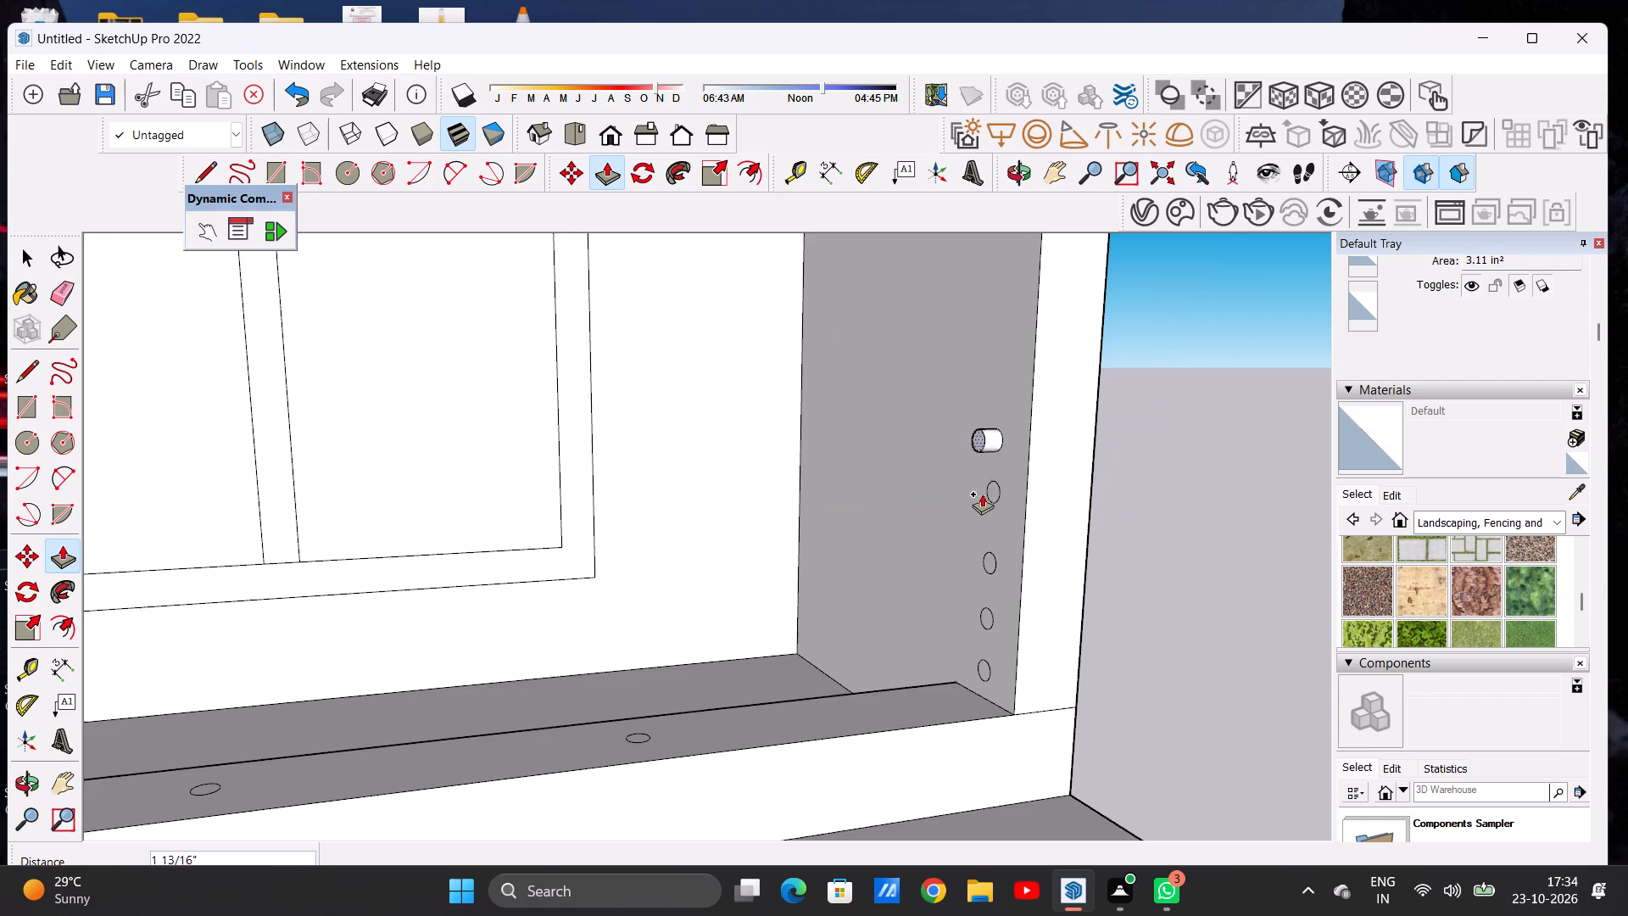
scroll(982, 494, "down", 10)
middle_click_drag(707, 519, 481, 482)
middle_click(481, 482)
scroll(459, 474, "up", 8)
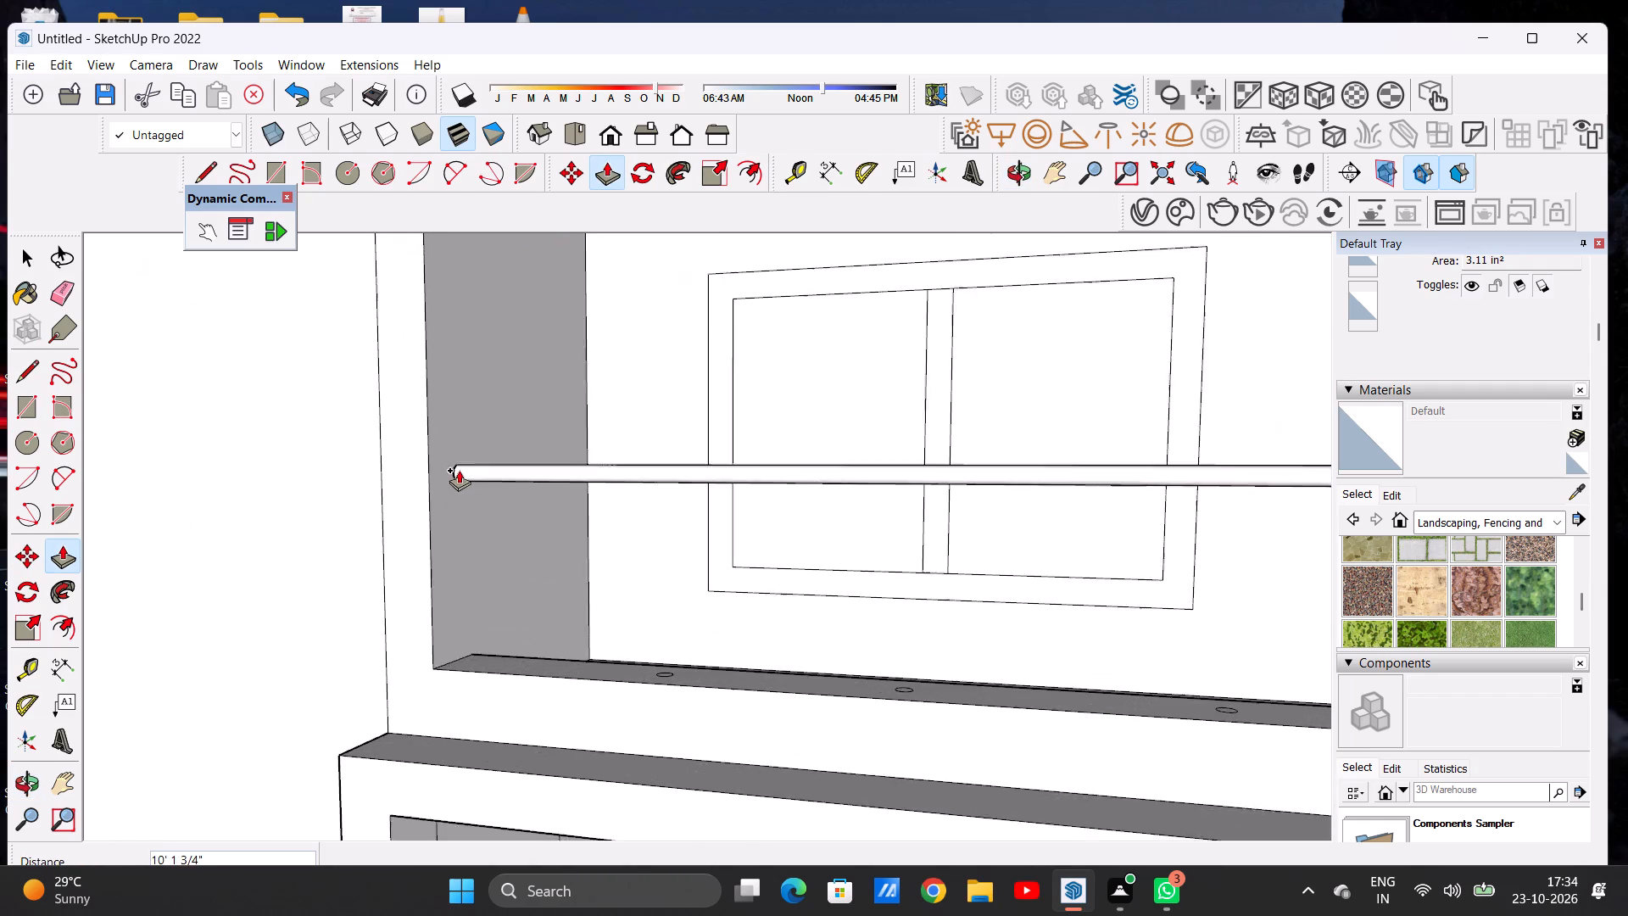
scroll(459, 470, "up", 4)
left_click(435, 435)
key("space")
Push/Pull the first circle on the parapet up about 2' 1/8" to the top rail as a vertical post.
scroll(772, 626, "down", 11)
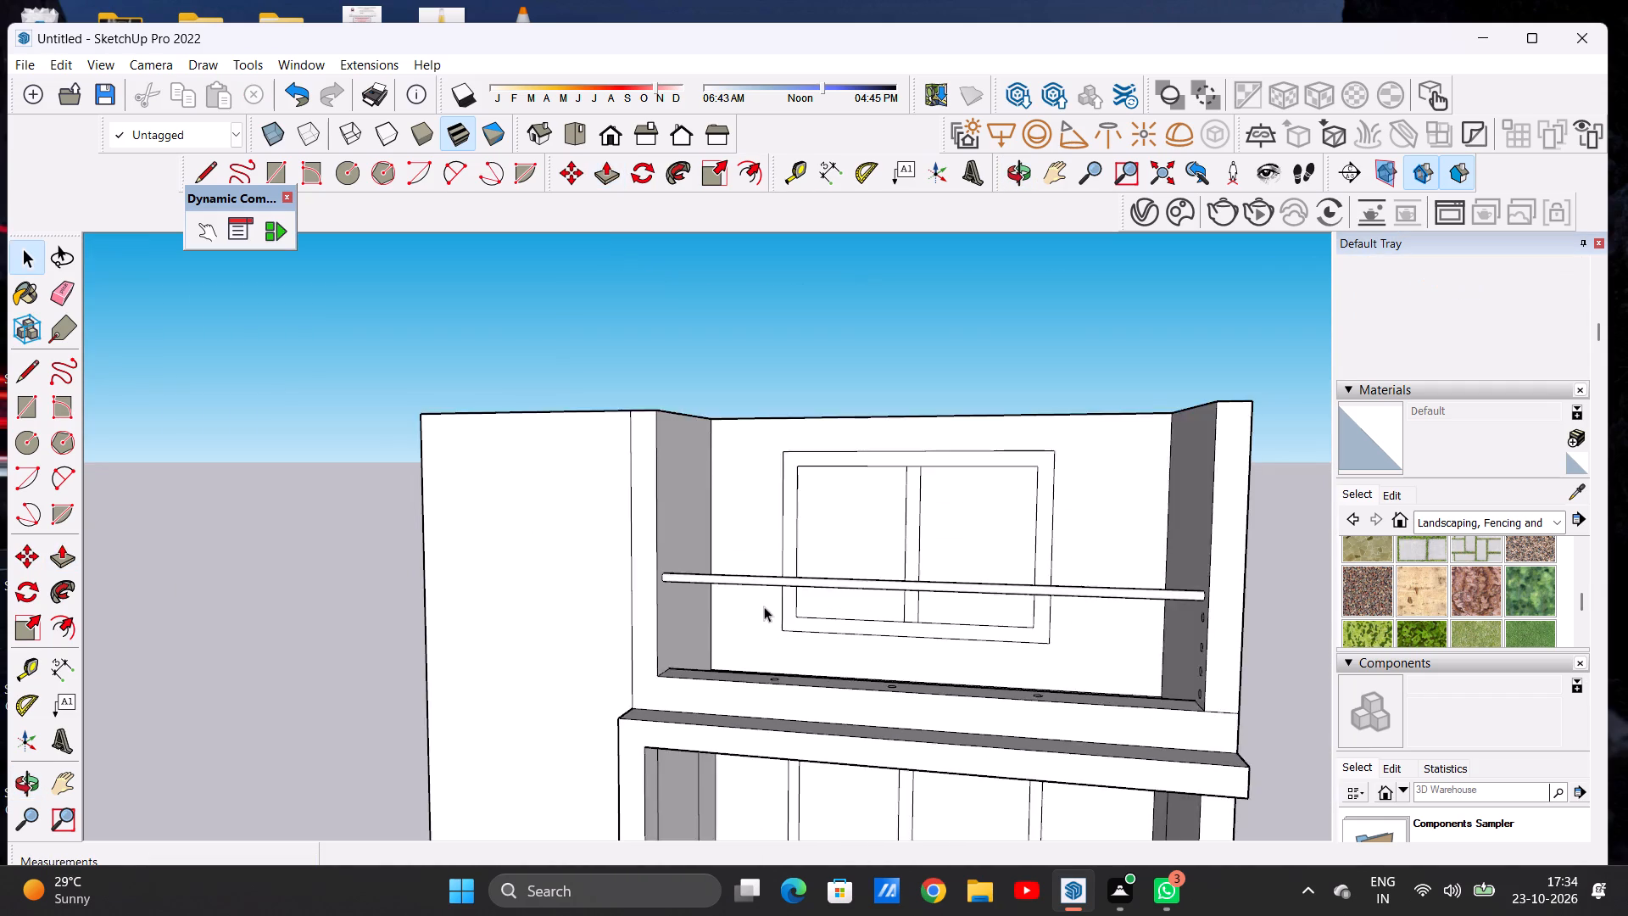
scroll(764, 606, "down", 4)
middle_click_drag(701, 617, 811, 655)
scroll(812, 628, "up", 3)
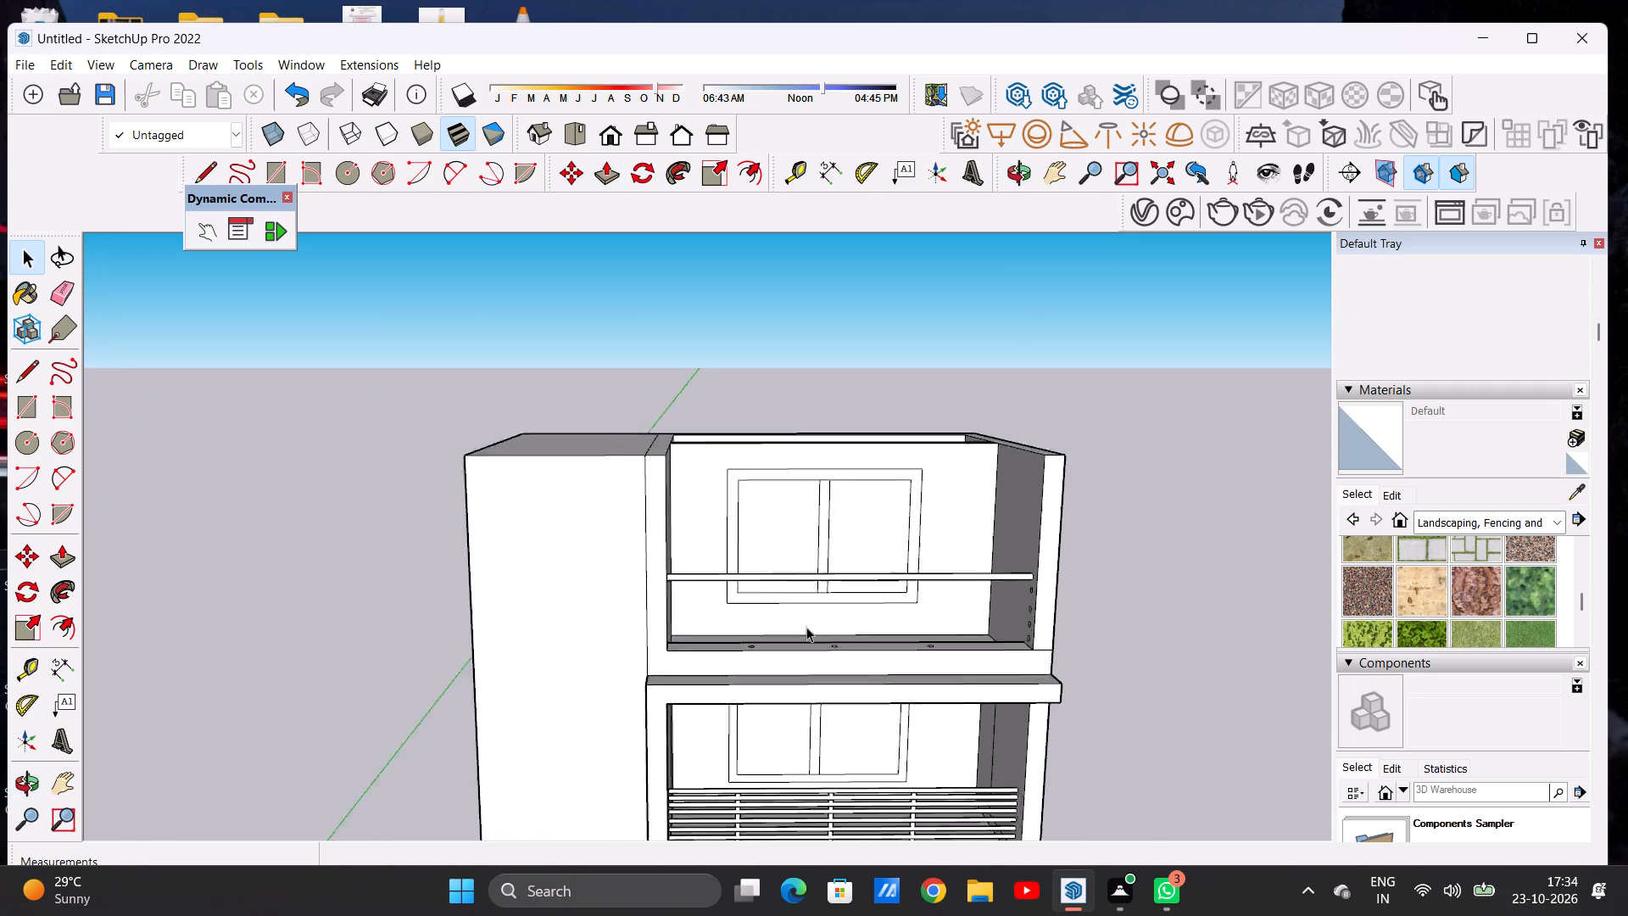
scroll(806, 627, "up", 8)
key("p")
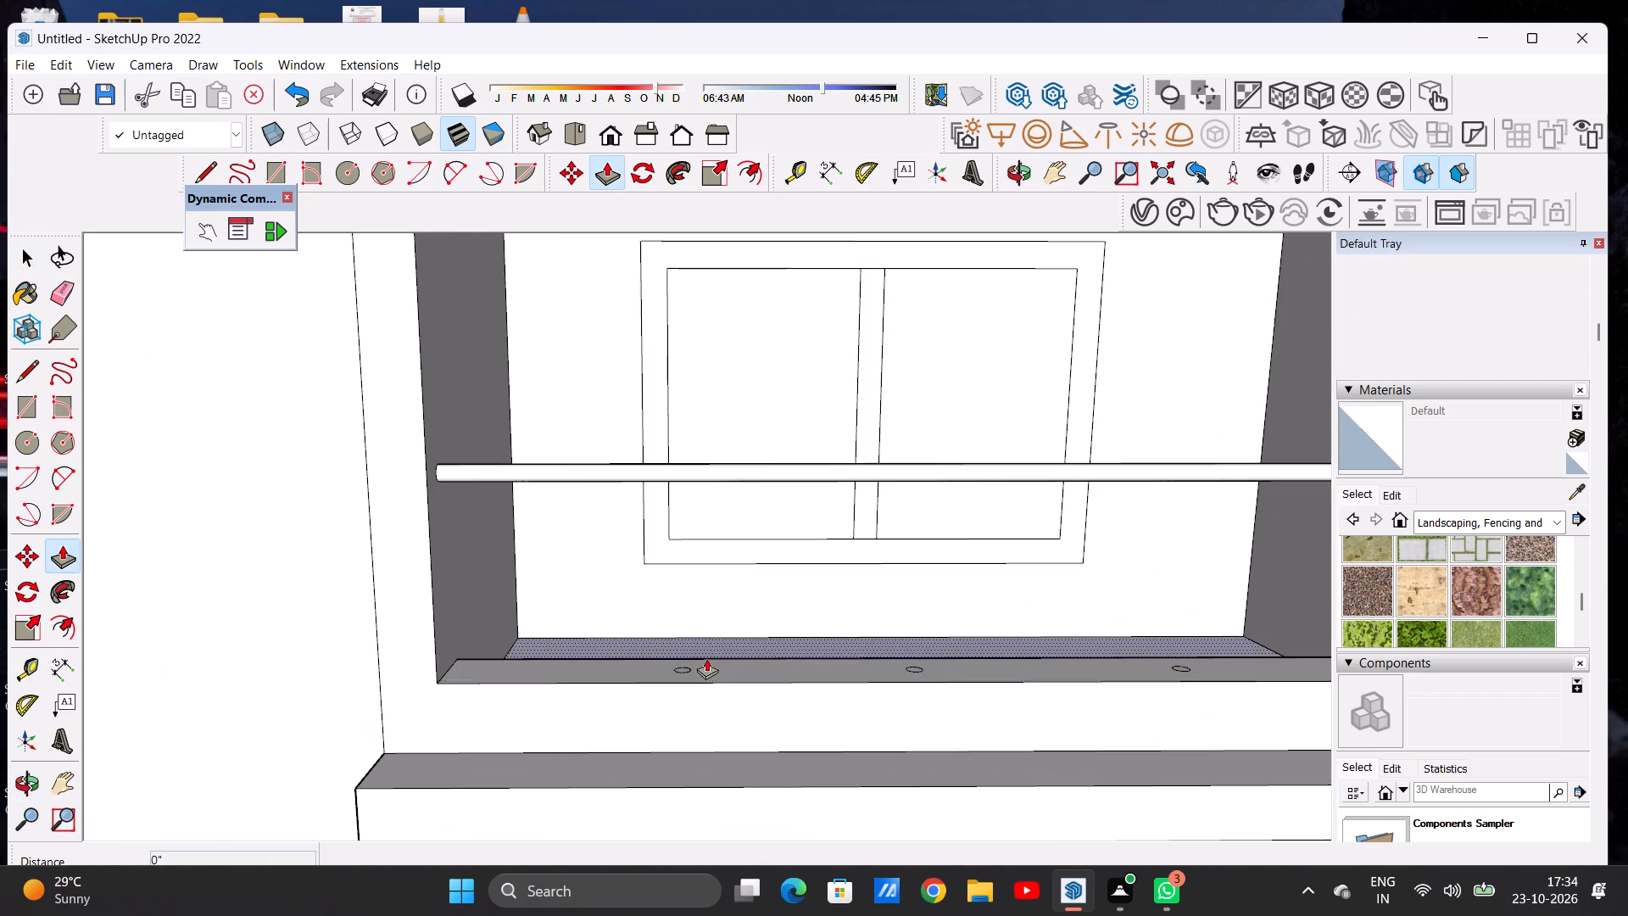
middle_click_drag(706, 658, 693, 789)
scroll(691, 689, "up", 8)
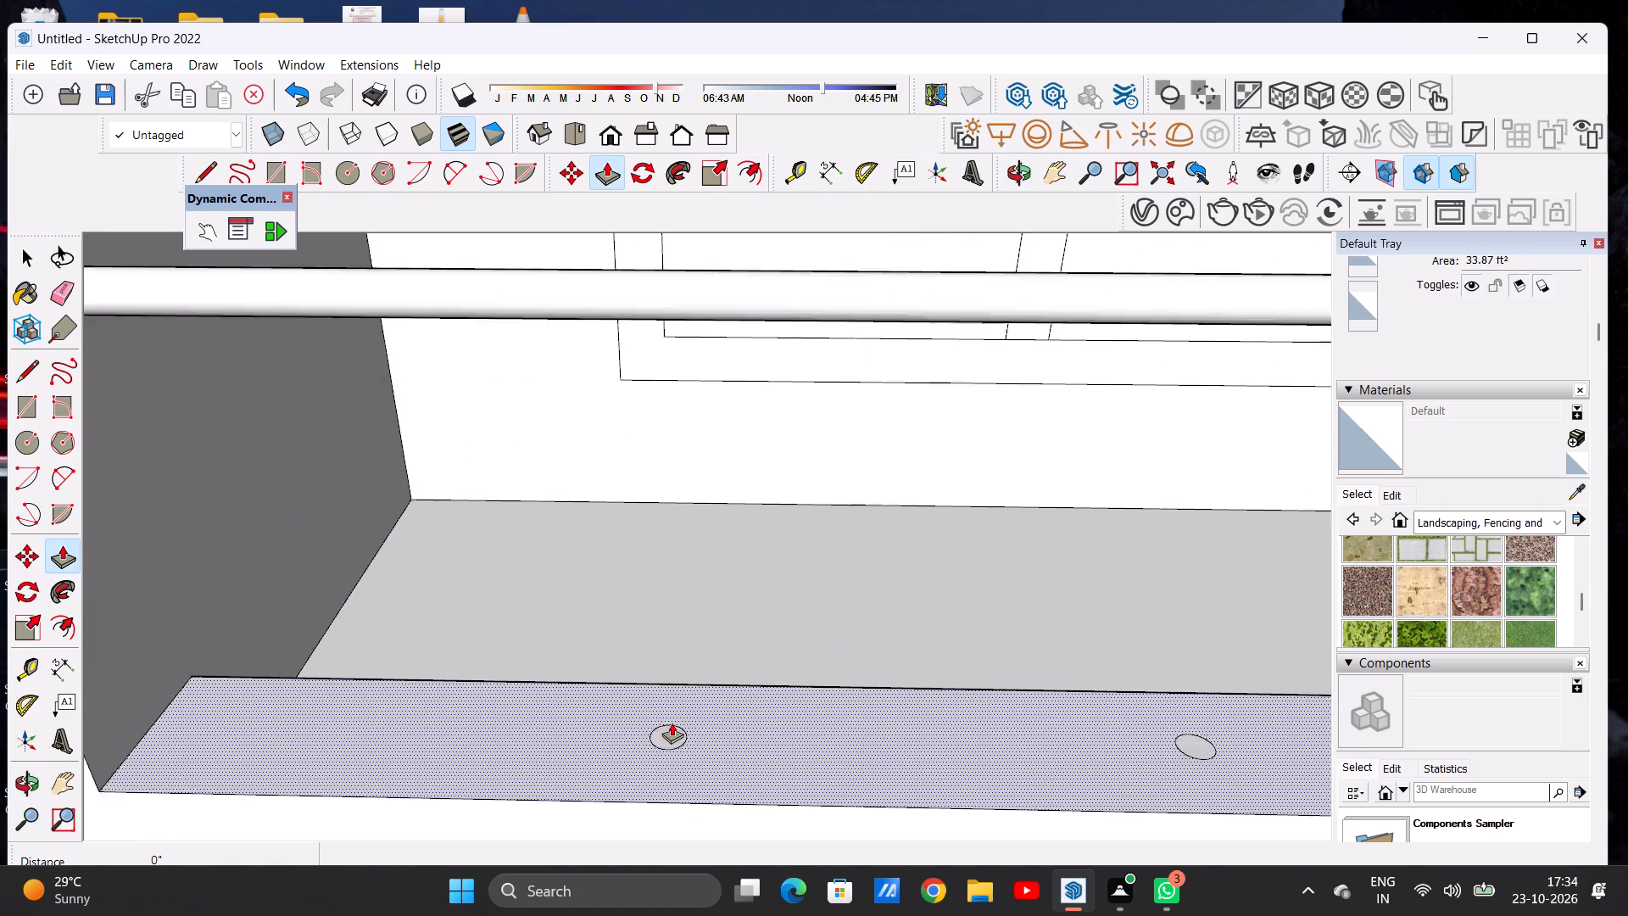
scroll(672, 723, "up", 12)
left_click(676, 751)
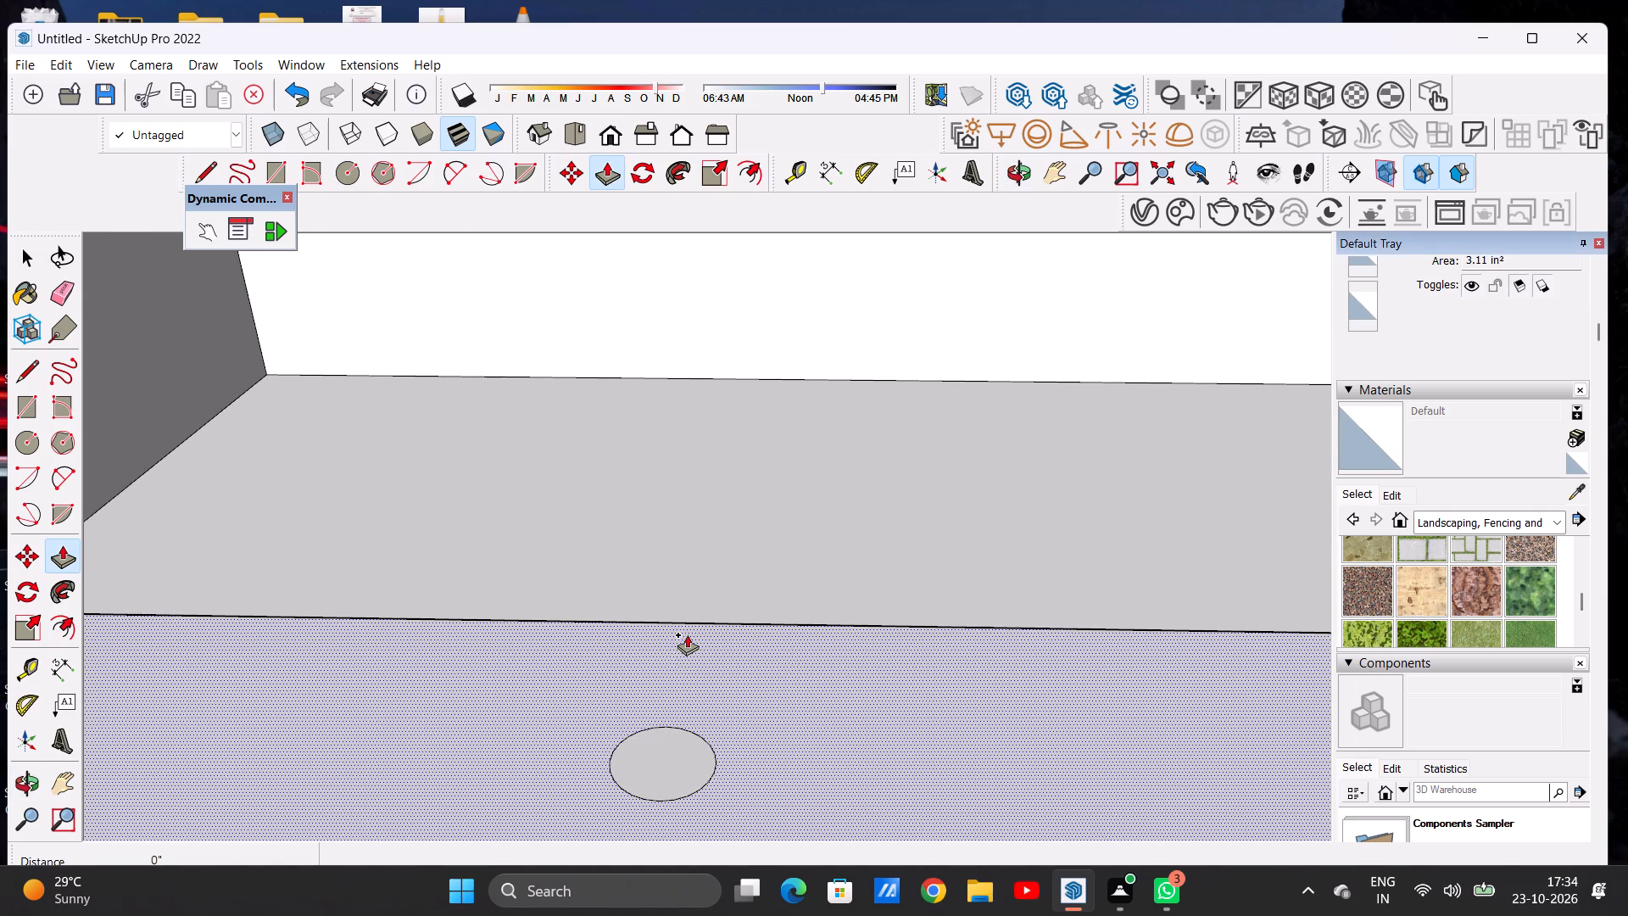
left_click(667, 752)
scroll(669, 630, "down", 12)
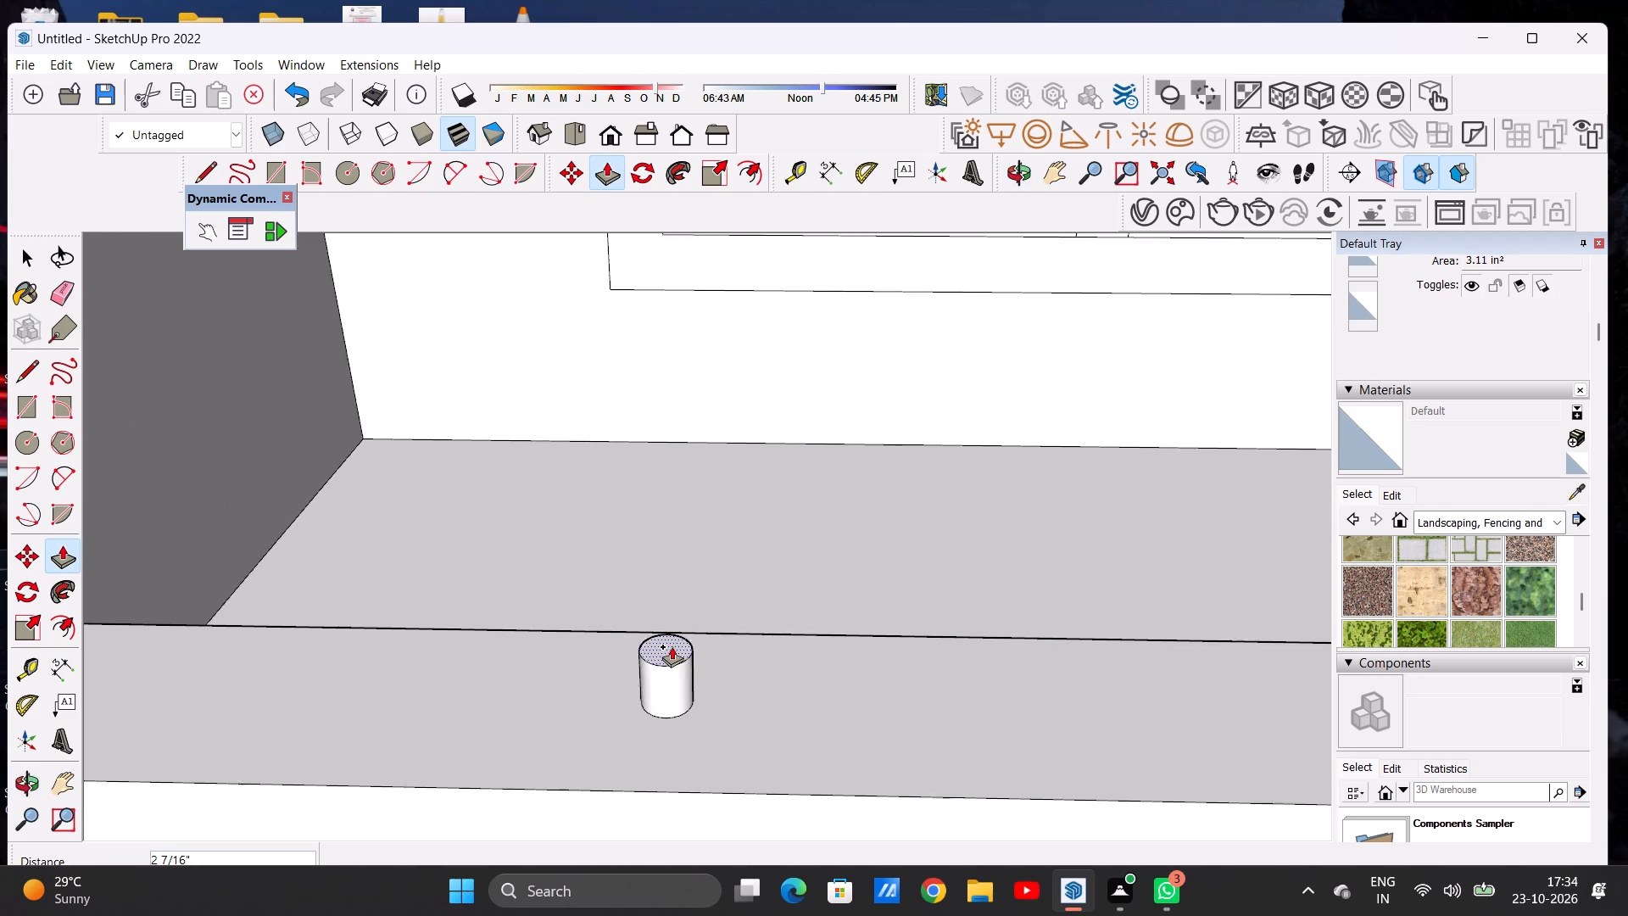
scroll(672, 646, "down", 12)
scroll(673, 541, "up", 6)
scroll(673, 541, "down", 1)
scroll(673, 534, "up", 4)
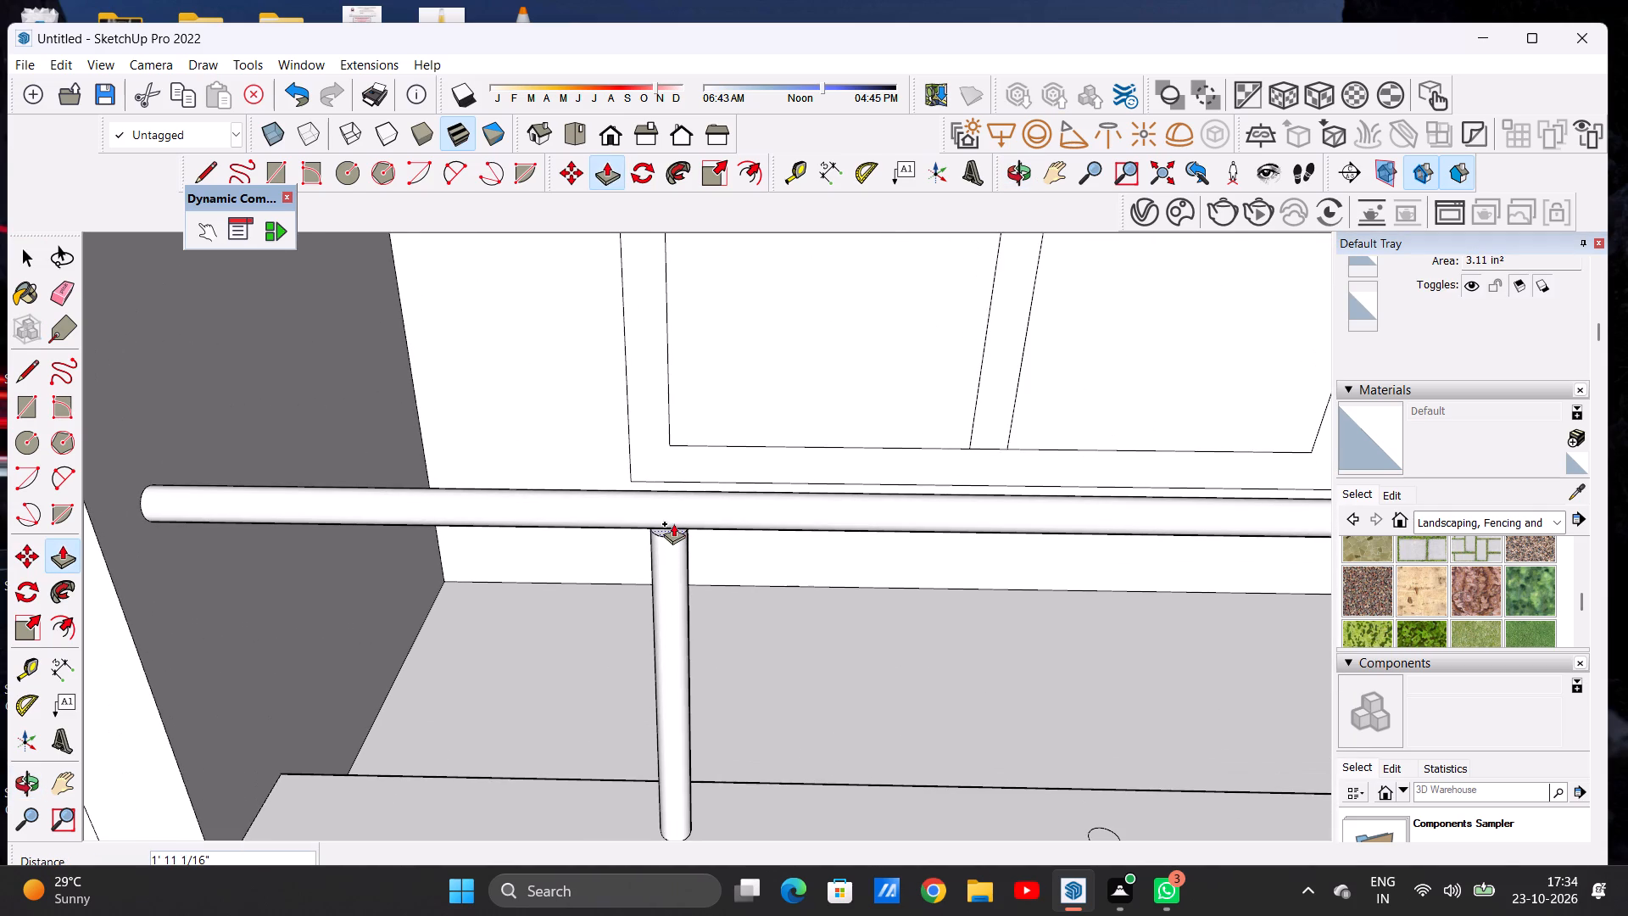
left_click(670, 508)
Push/Pull the middle parapet circle up about 2' 1/16" to the top rail as the second post.
scroll(655, 589, "down", 12)
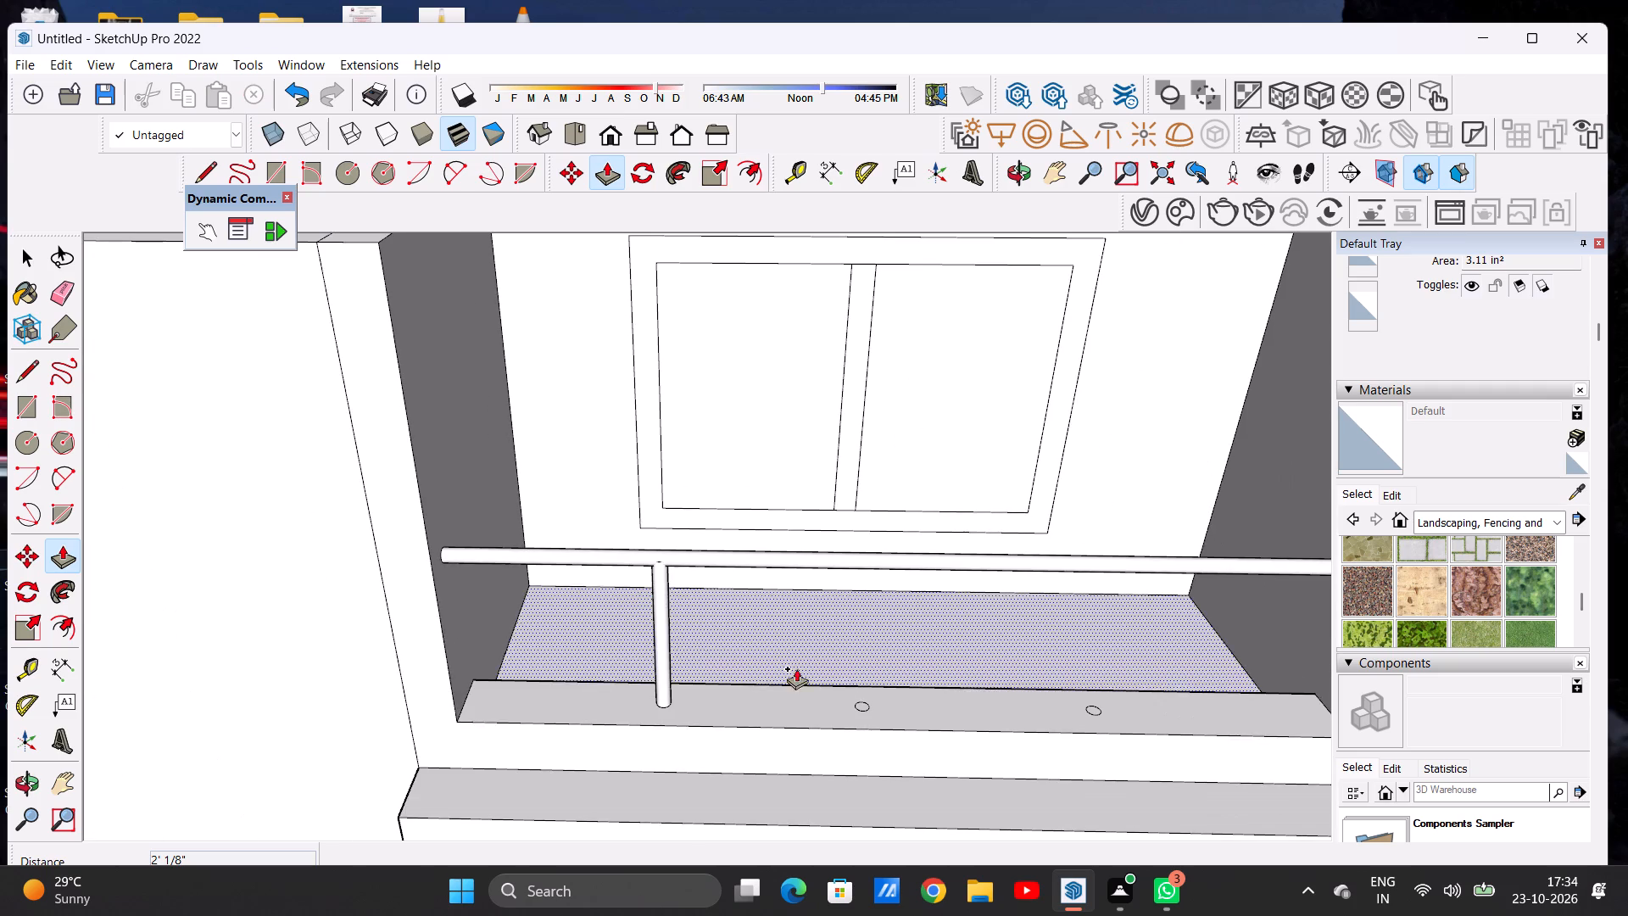
scroll(877, 695, "up", 1)
scroll(876, 695, "down", 1)
scroll(876, 695, "up", 18)
left_click(854, 721)
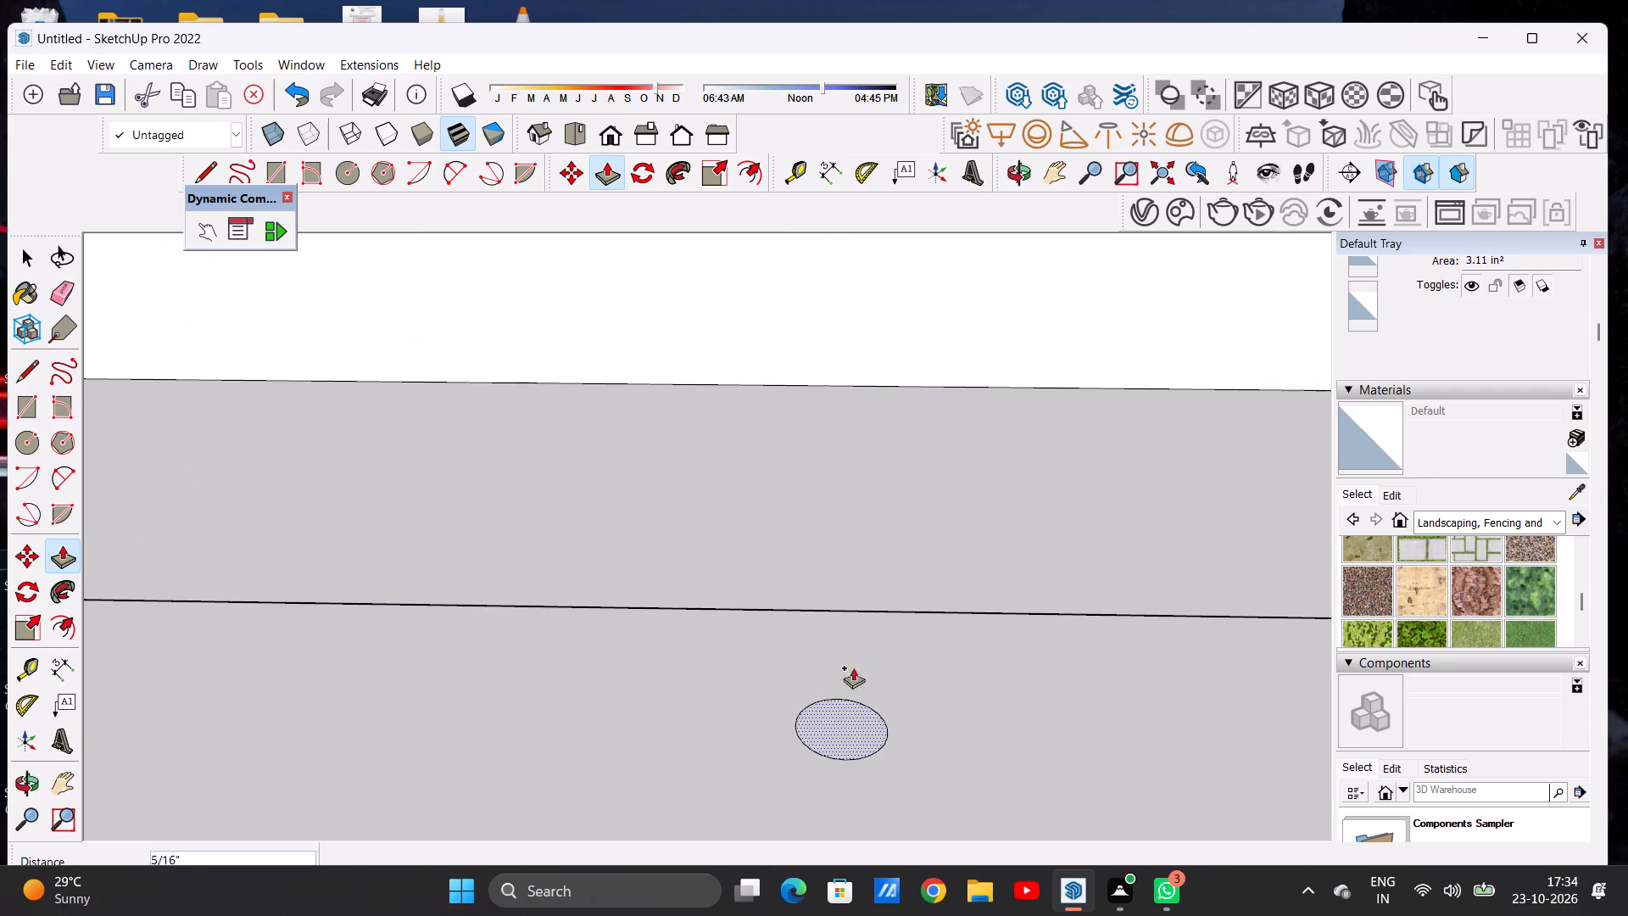
scroll(862, 610, "down", 20)
scroll(862, 610, "down", 3)
scroll(876, 533, "up", 2)
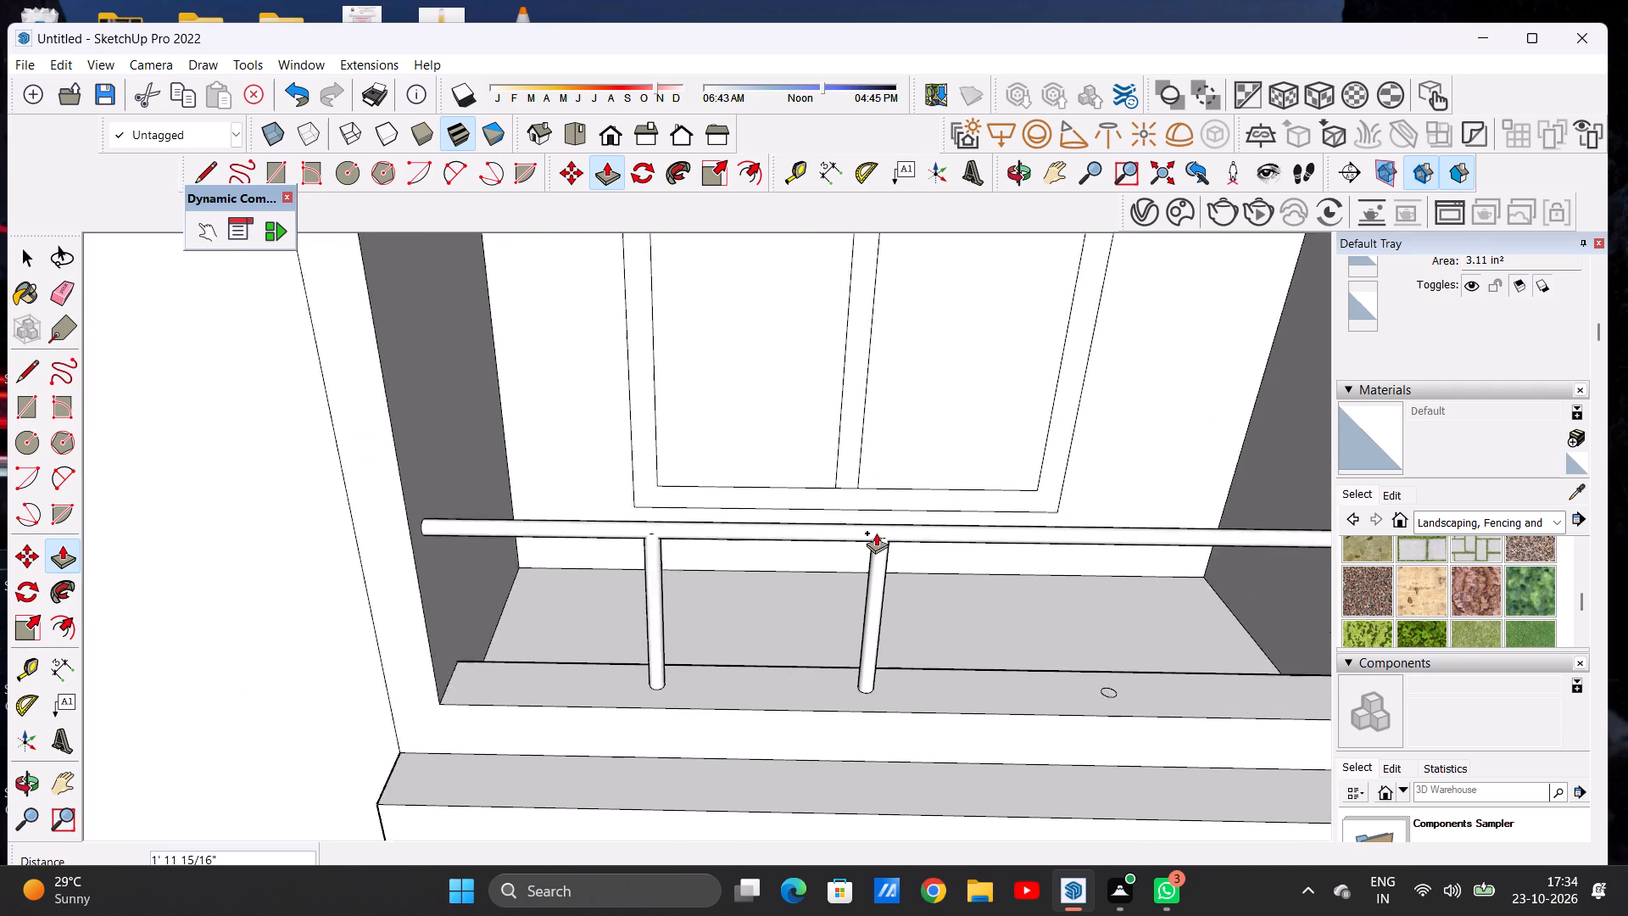
scroll(876, 533, "up", 9)
left_click(886, 534)
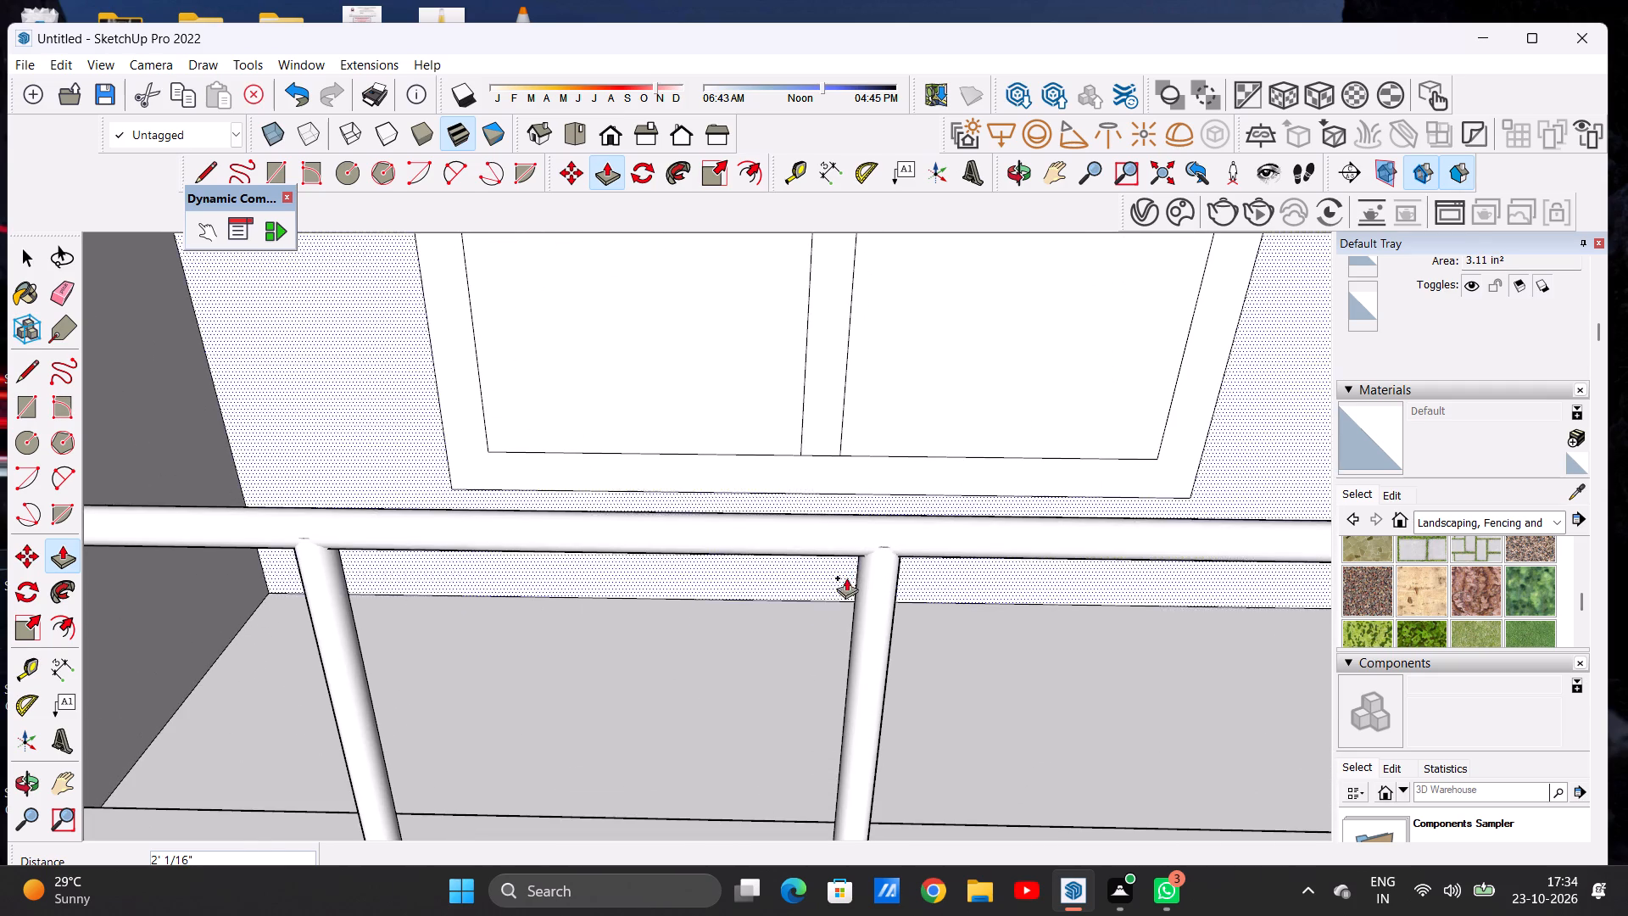
Push/Pull the last parapet circle up about 1' 11 11/16" to the top rail as the third post.
scroll(831, 591, "down", 10)
scroll(996, 650, "up", 20)
scroll(996, 650, "up", 1)
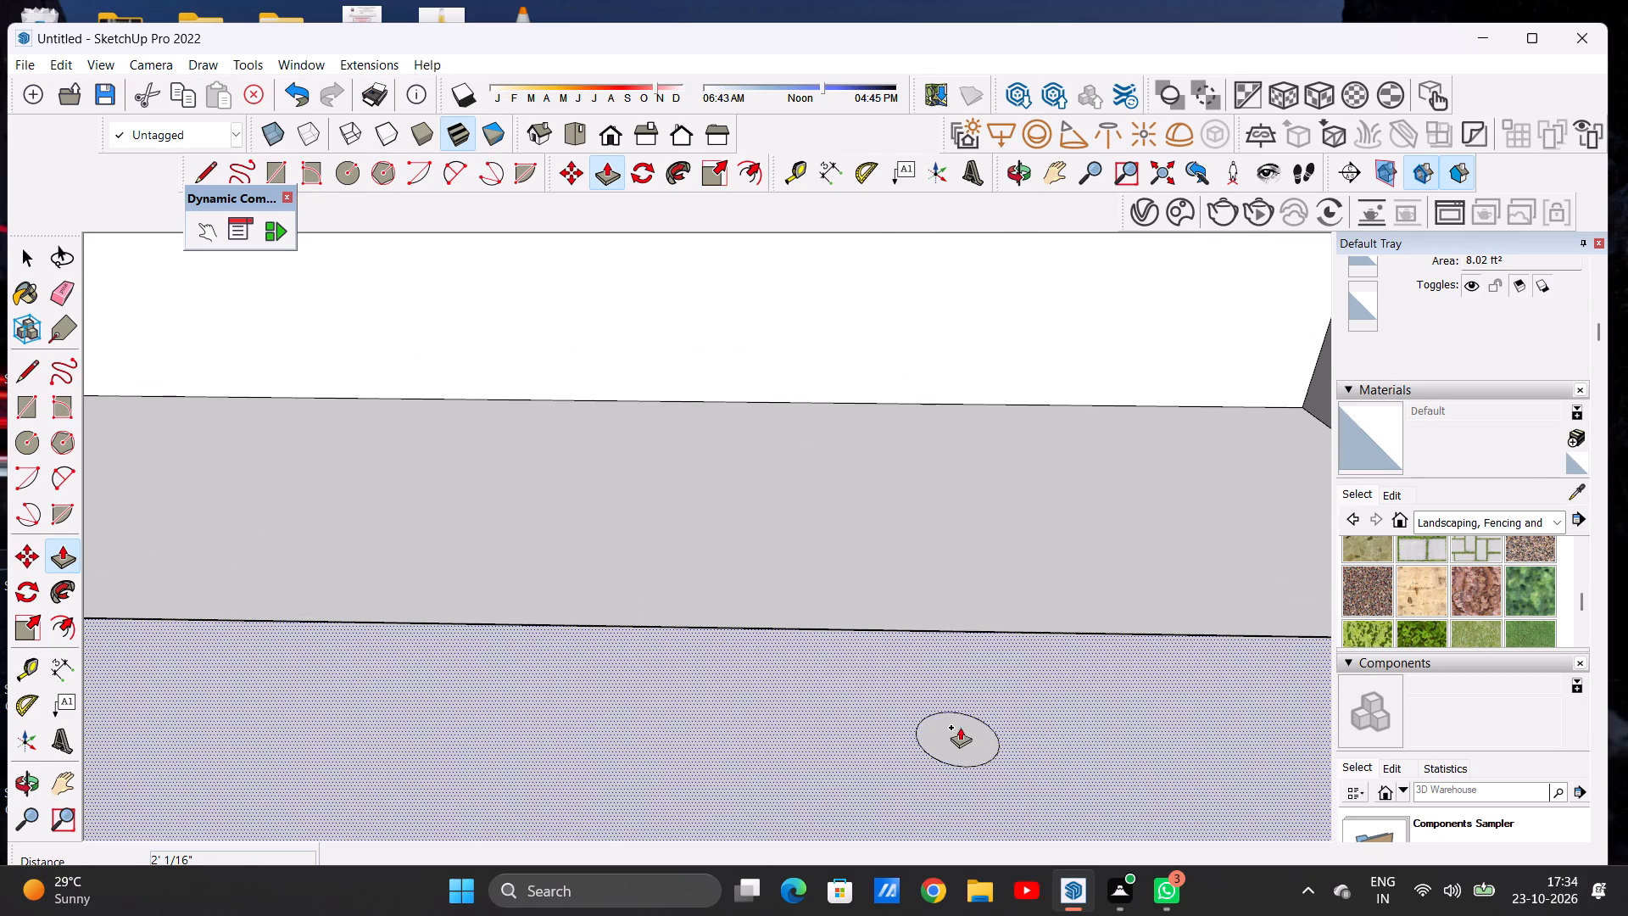
left_click(960, 727)
scroll(962, 576, "down", 7)
scroll(965, 595, "up", 1)
scroll(965, 595, "down", 17)
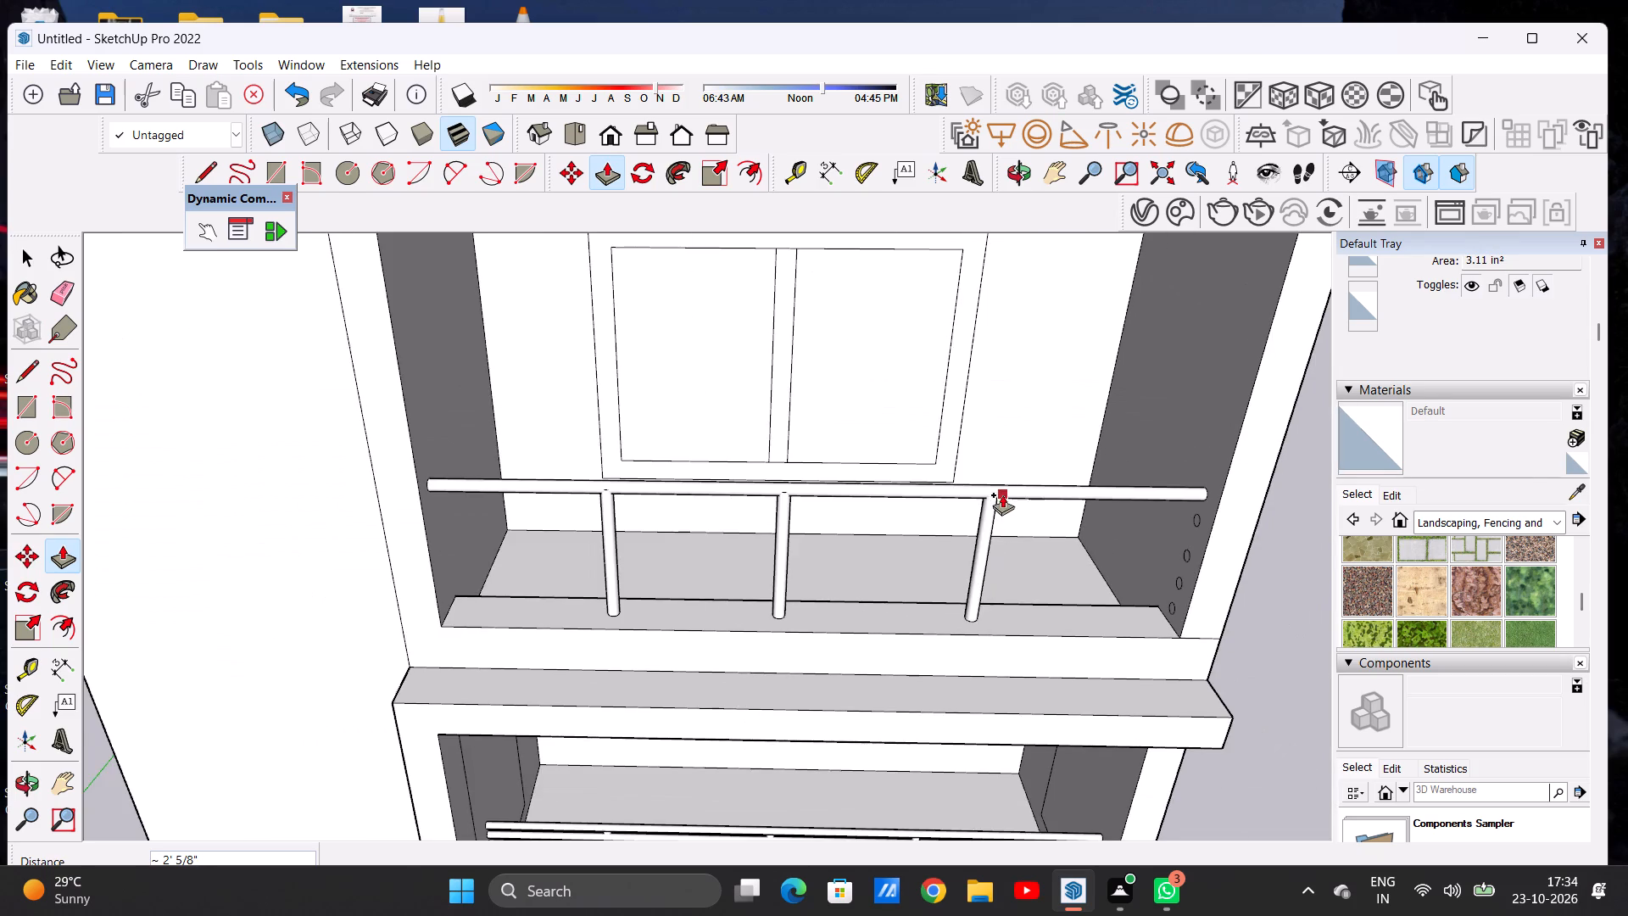
scroll(1002, 494, "down", 1)
scroll(1002, 494, "up", 19)
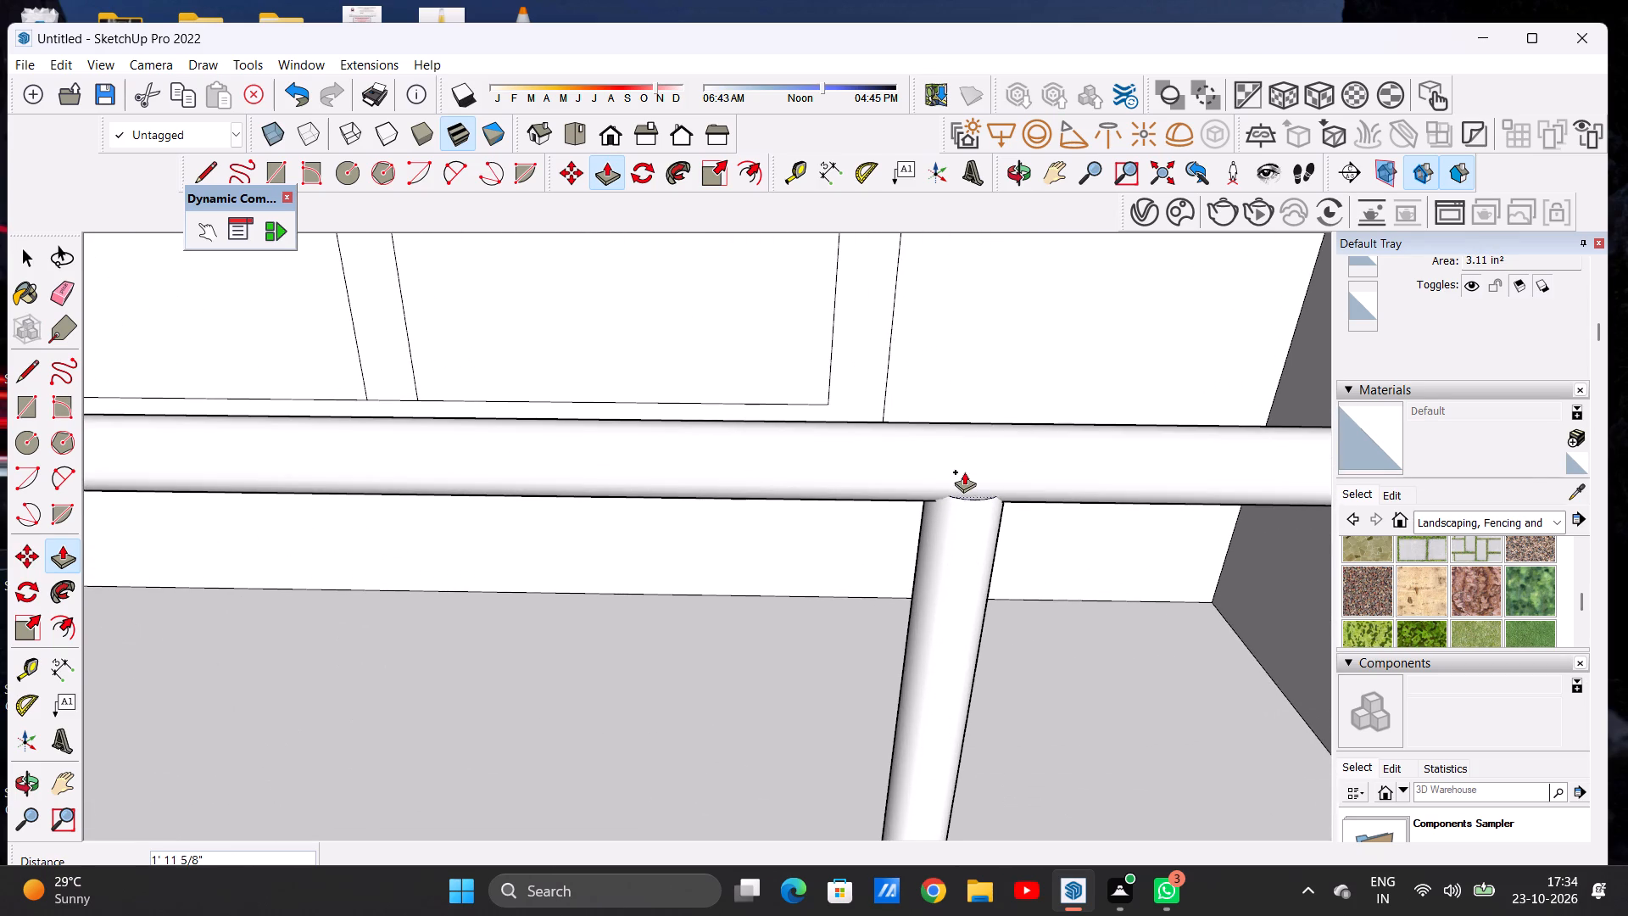
left_click(964, 470)
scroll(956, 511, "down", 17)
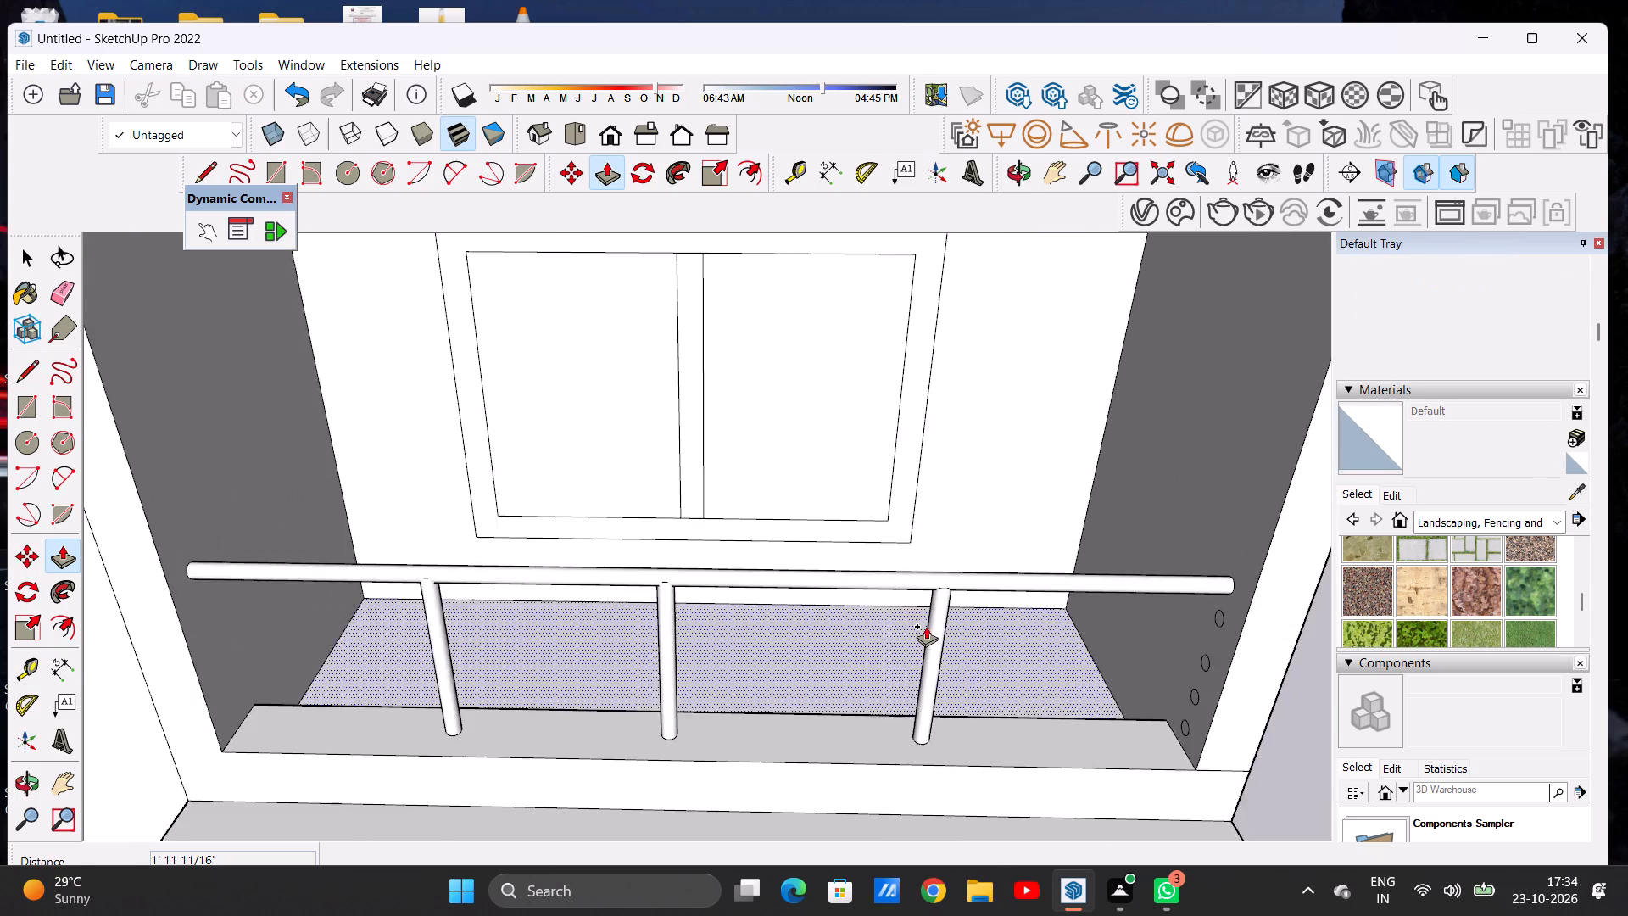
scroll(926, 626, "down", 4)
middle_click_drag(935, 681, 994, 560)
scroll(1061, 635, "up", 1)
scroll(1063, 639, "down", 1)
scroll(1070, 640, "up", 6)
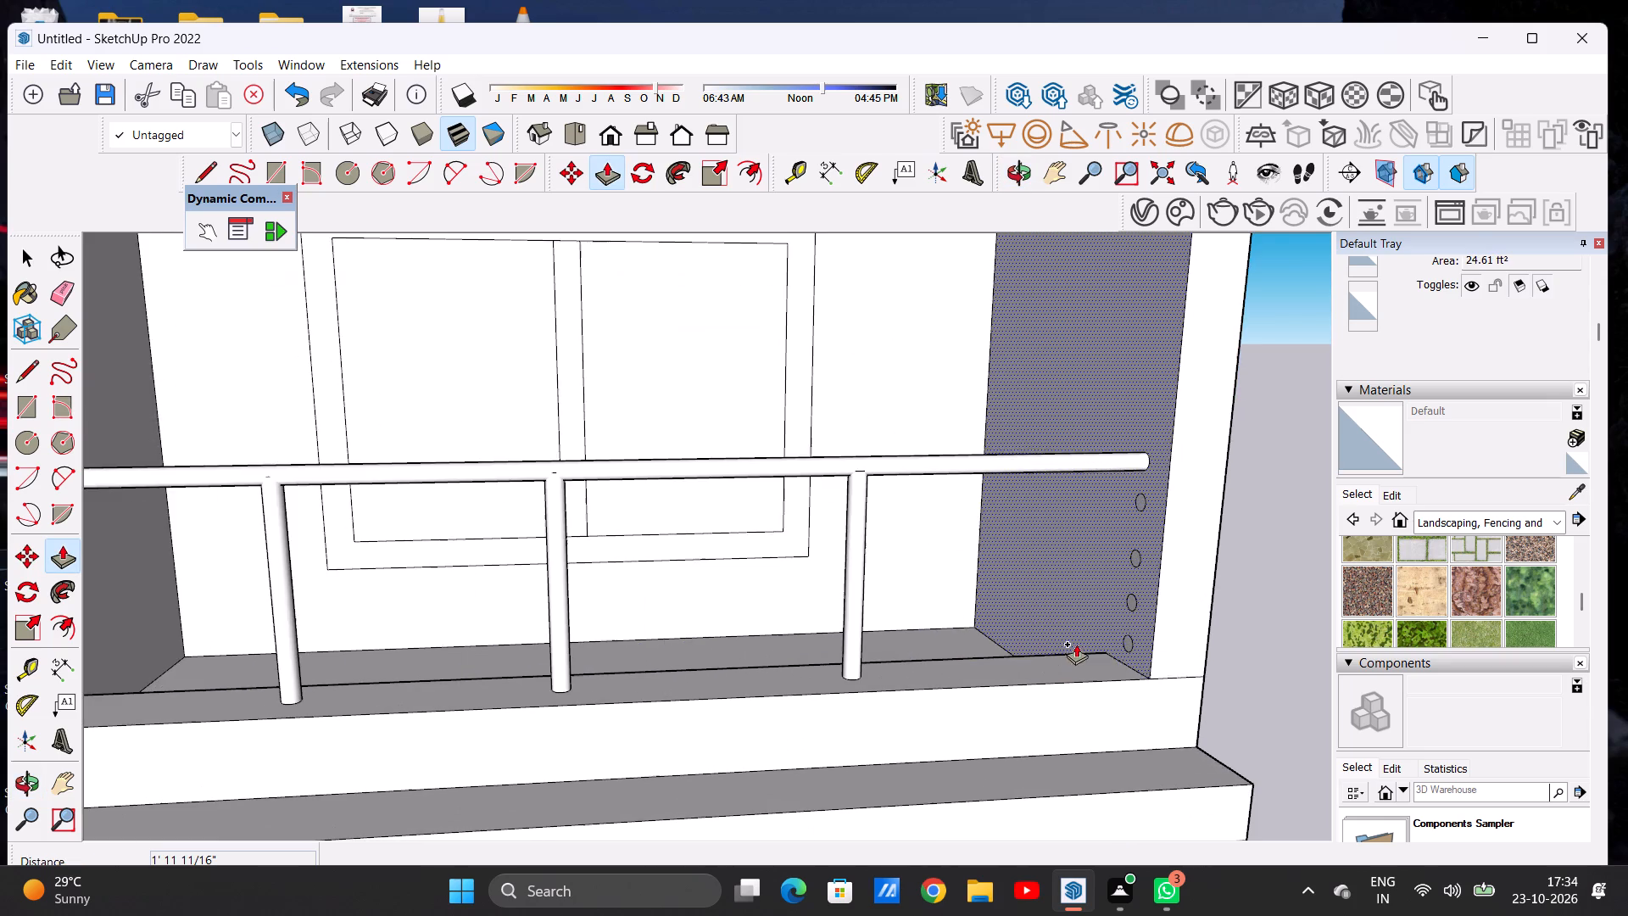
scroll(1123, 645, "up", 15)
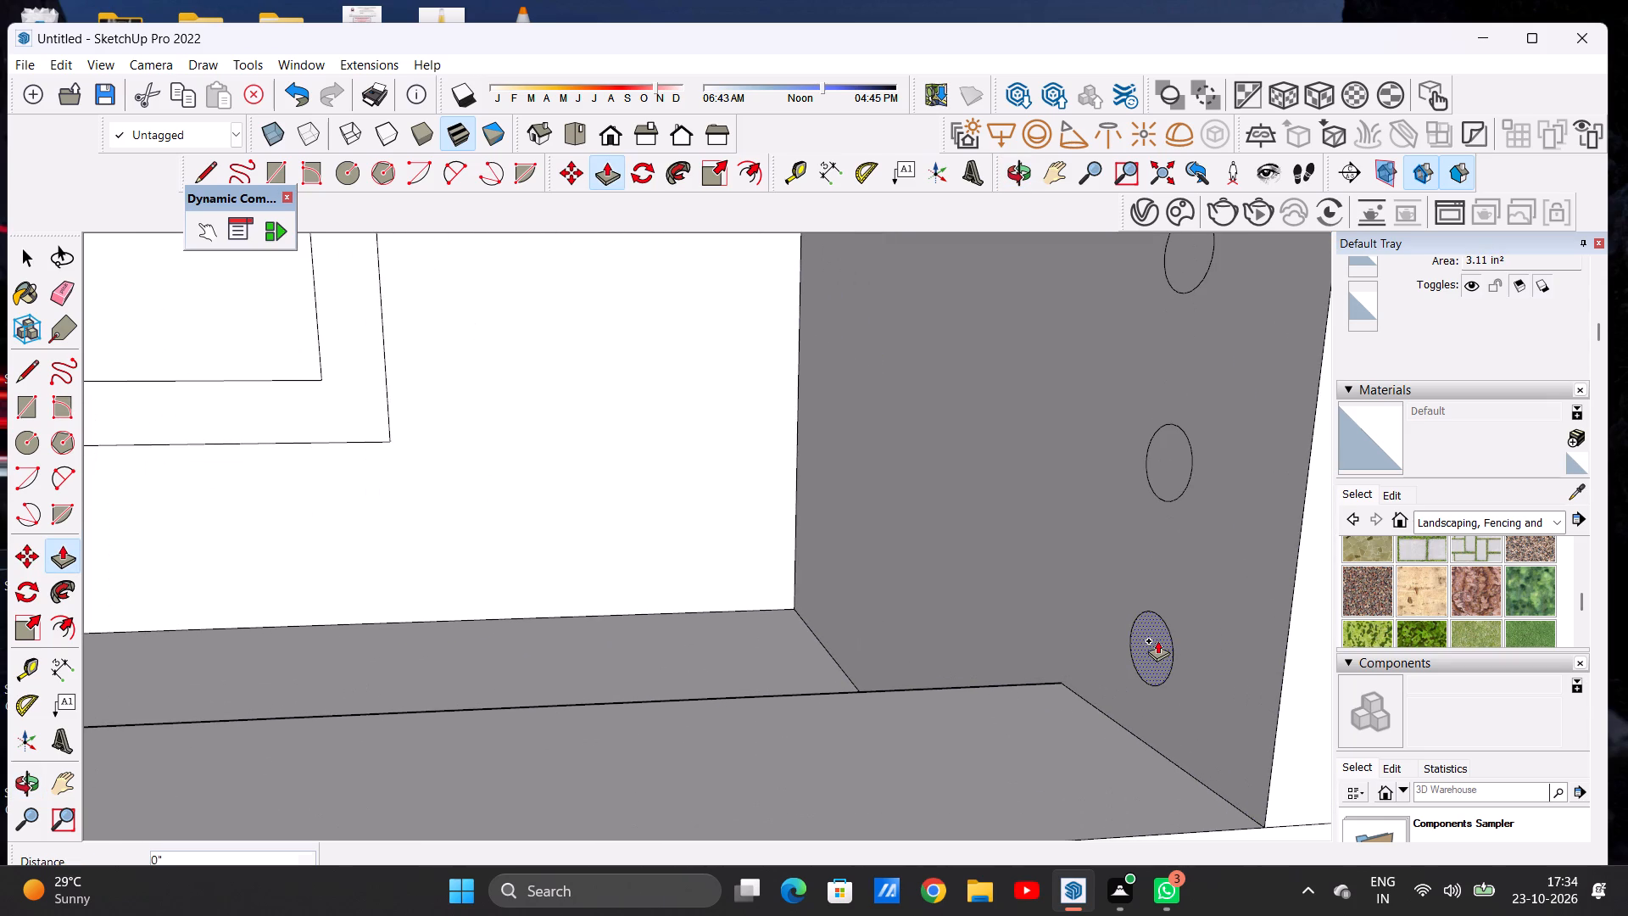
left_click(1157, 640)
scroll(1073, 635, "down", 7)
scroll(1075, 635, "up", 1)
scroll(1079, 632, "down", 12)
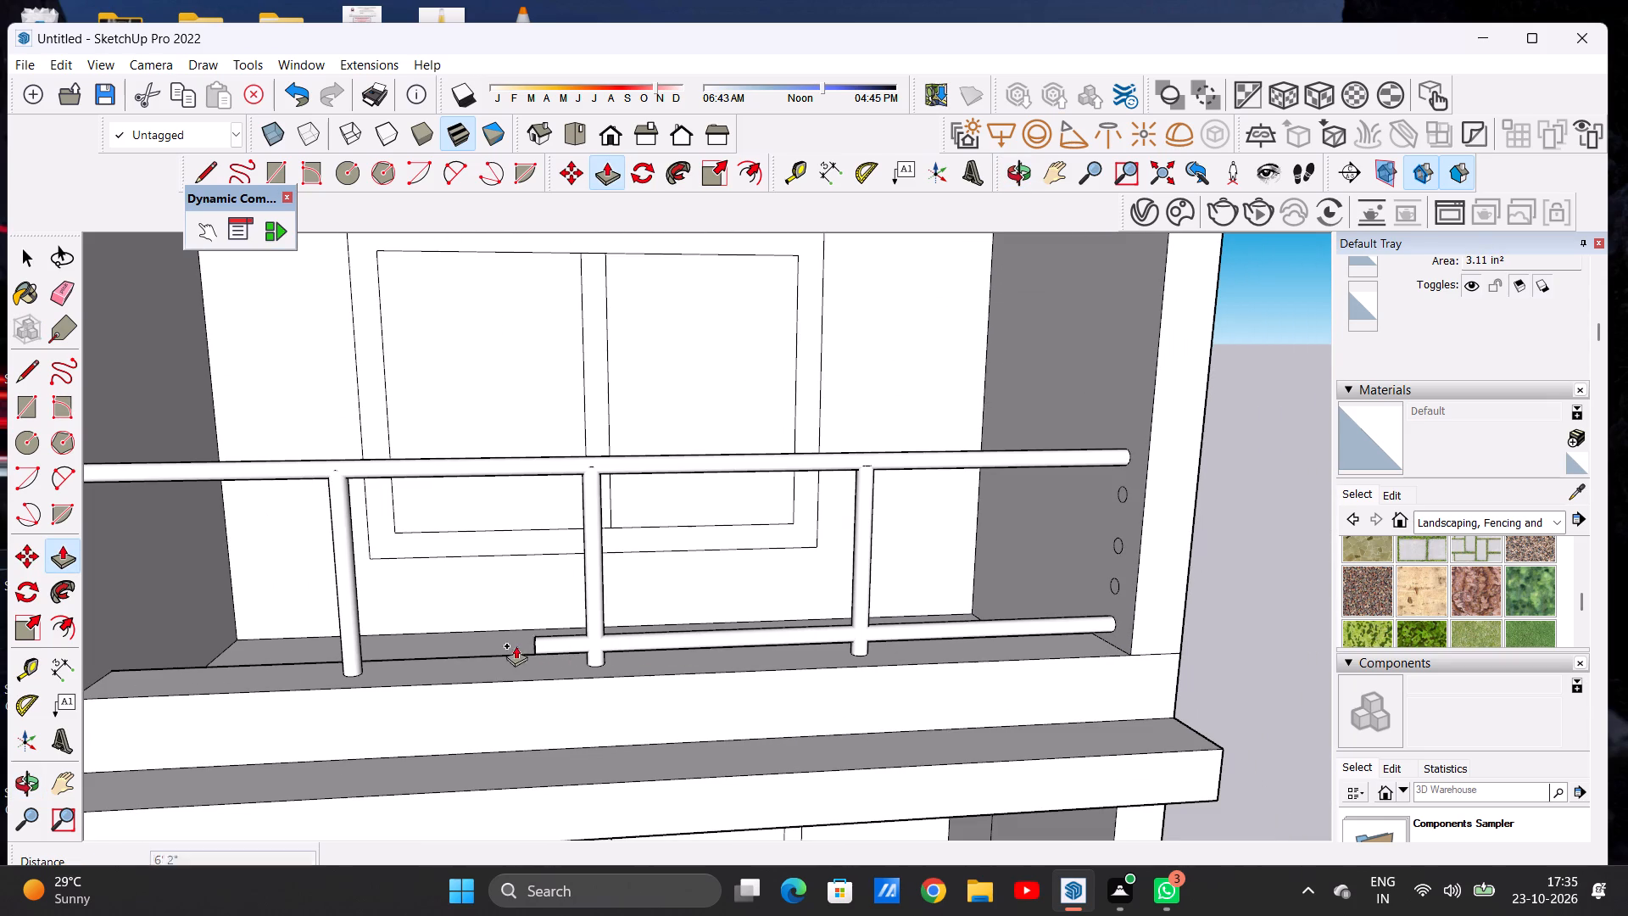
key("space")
Delete the side-wall circle directly below the top rail.
scroll(673, 684, "down", 7)
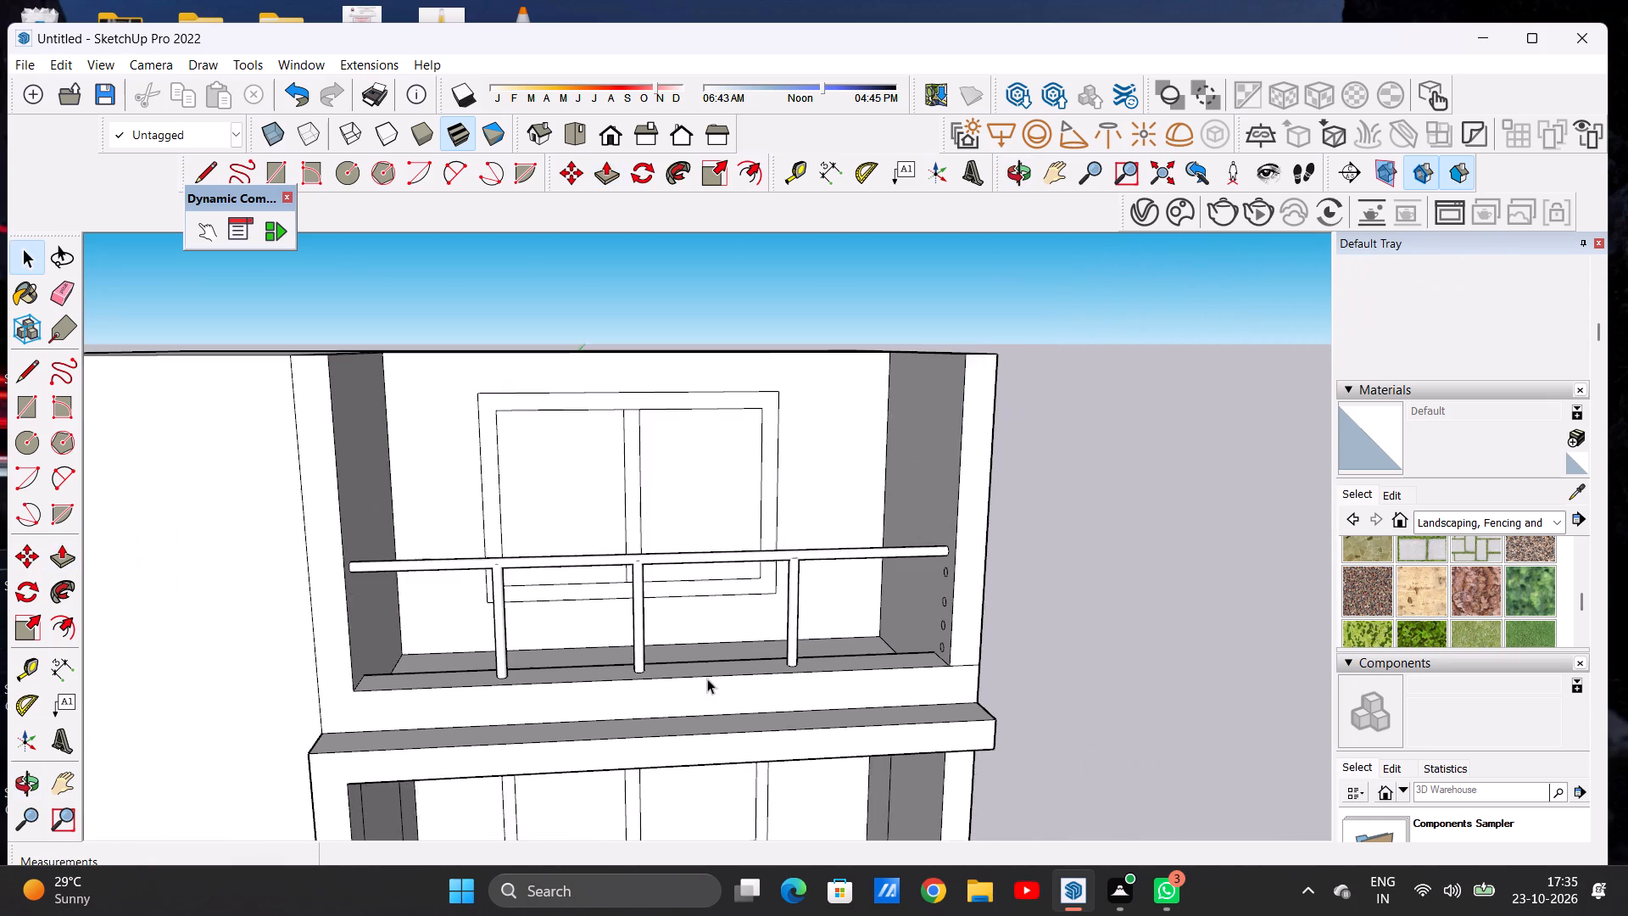
scroll(704, 628, "down", 3)
scroll(704, 628, "up", 1)
scroll(704, 627, "down", 6)
scroll(741, 734, "up", 8)
middle_click_drag(754, 631, 967, 618)
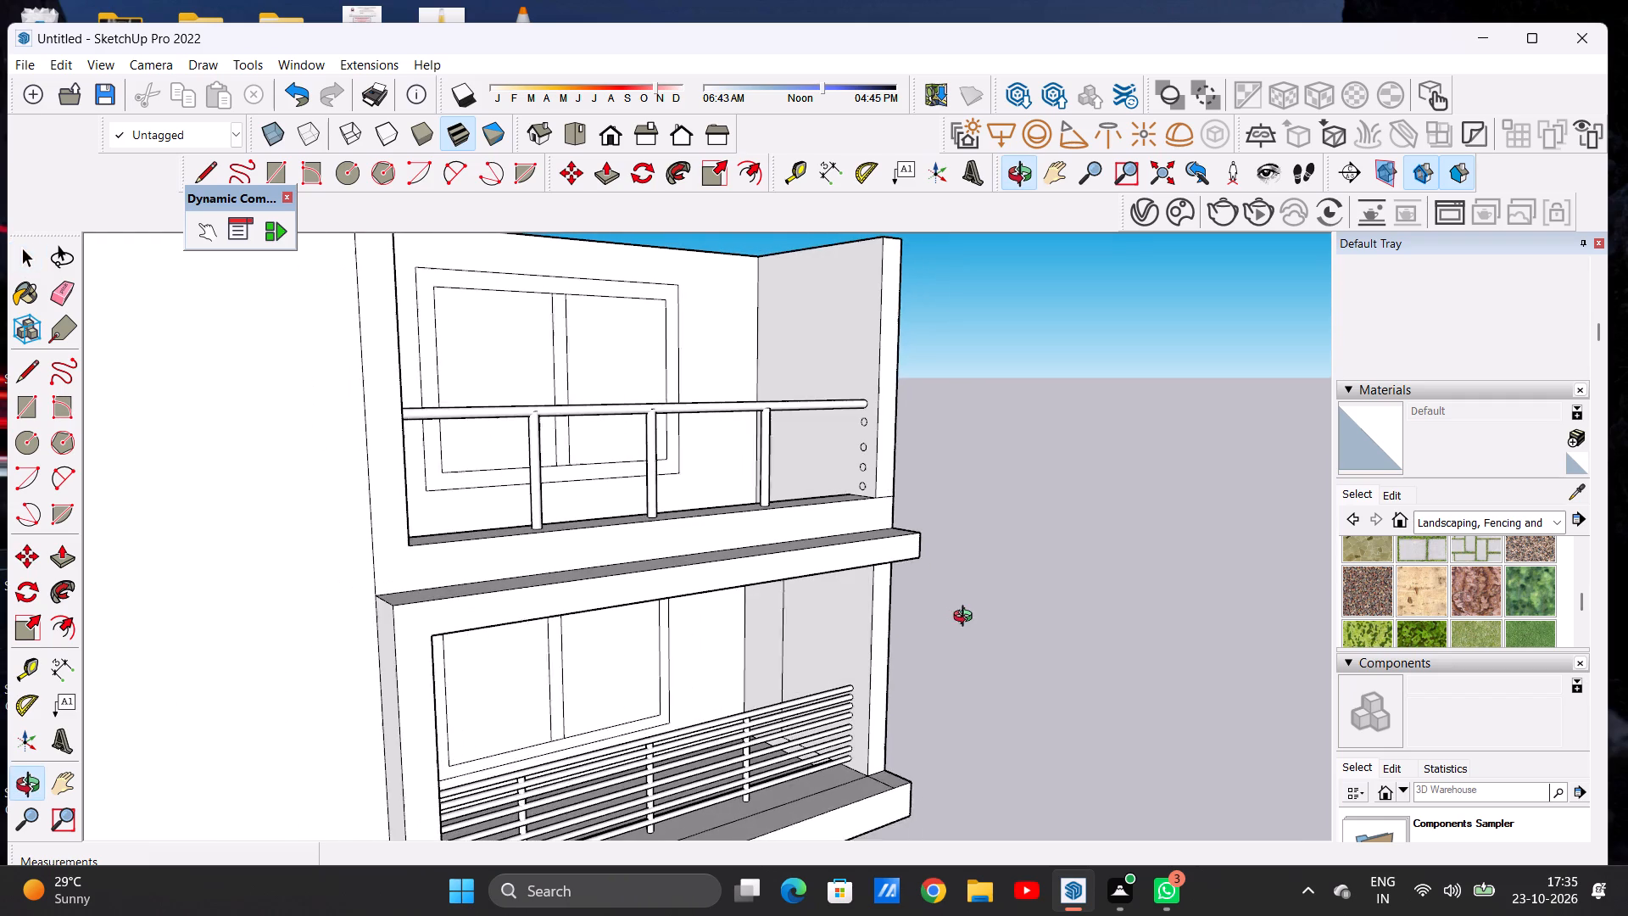
middle_click_drag(967, 618, 968, 618)
scroll(853, 427, "up", 10)
scroll(870, 427, "down", 1)
scroll(870, 427, "up", 1)
scroll(870, 427, "down", 1)
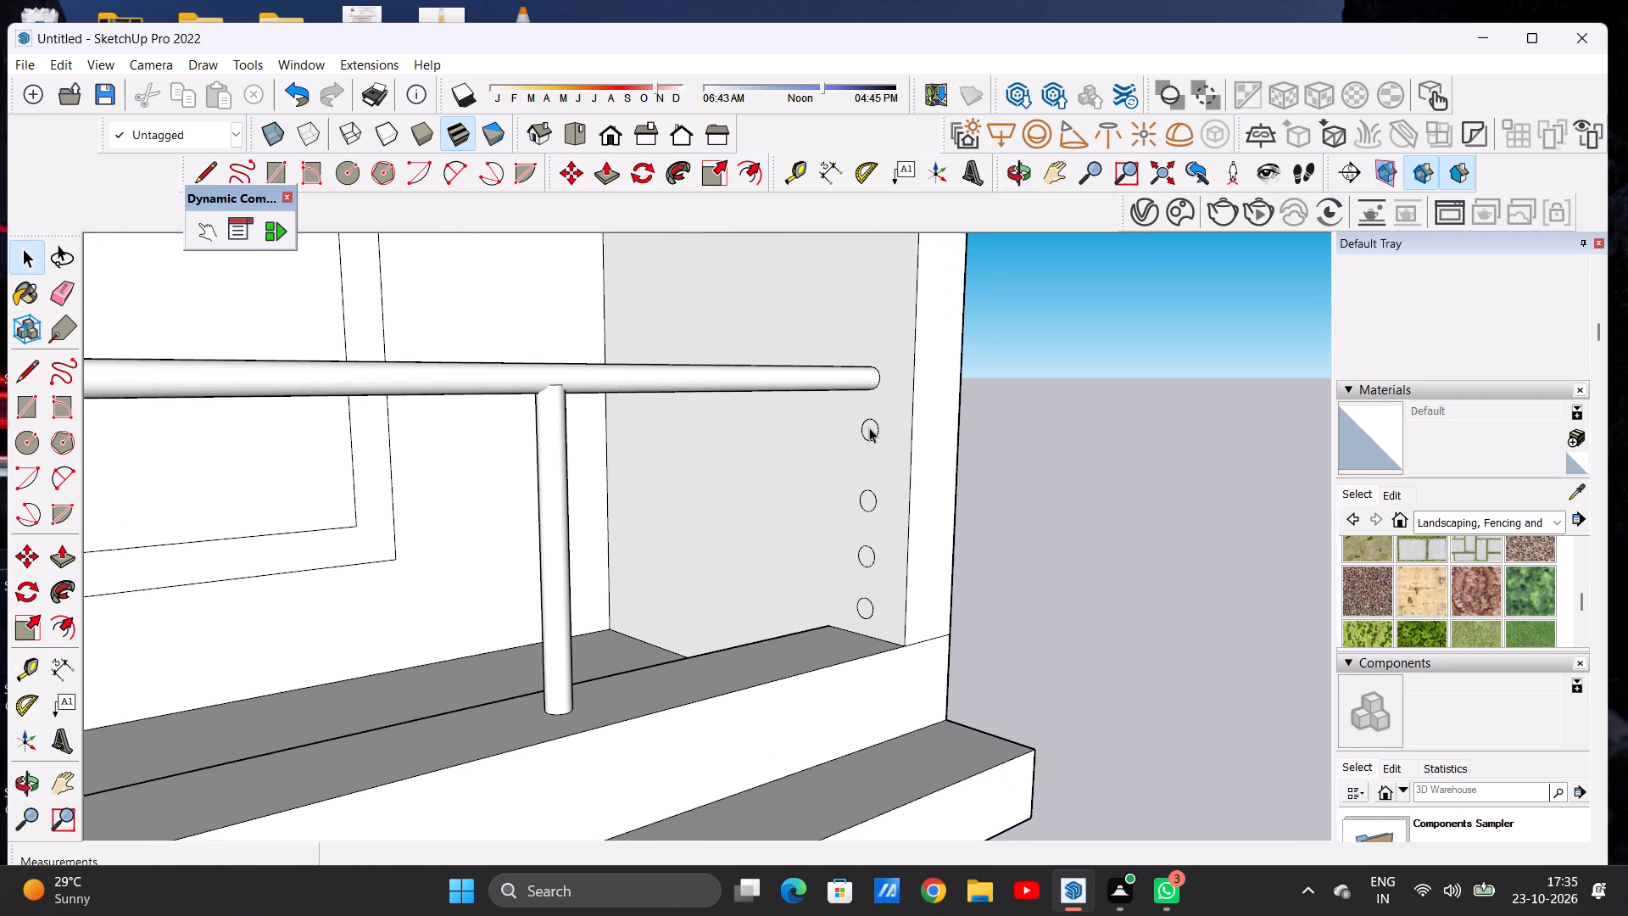
double_click(869, 427)
left_click(871, 426)
scroll(869, 427, "up", 8)
double_click(877, 427)
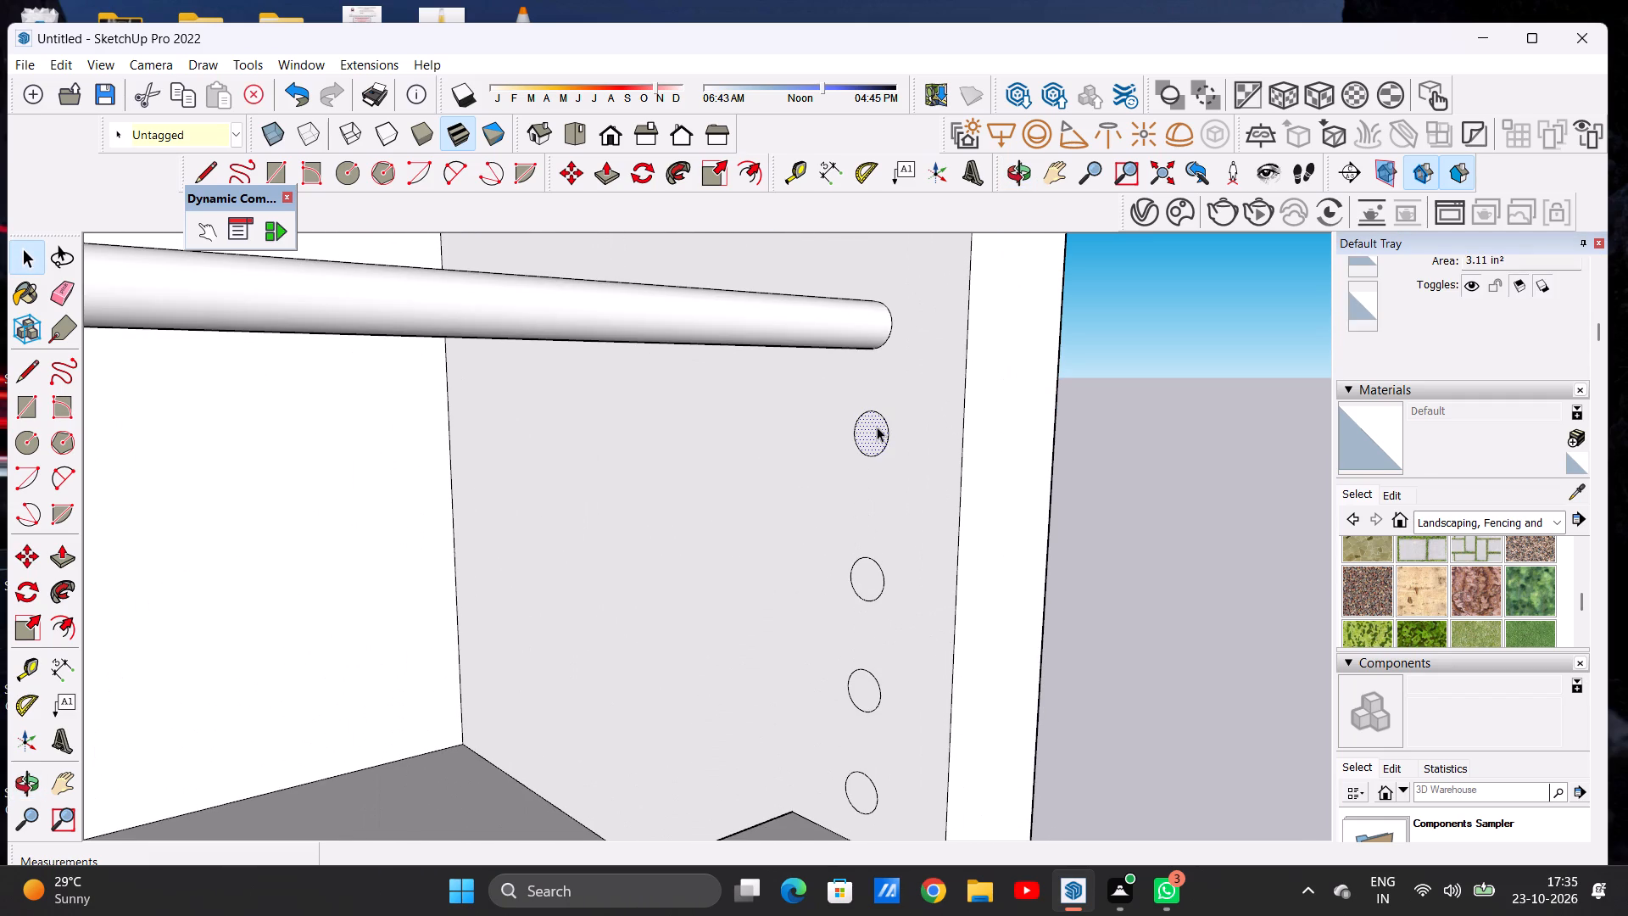
key("Delete")
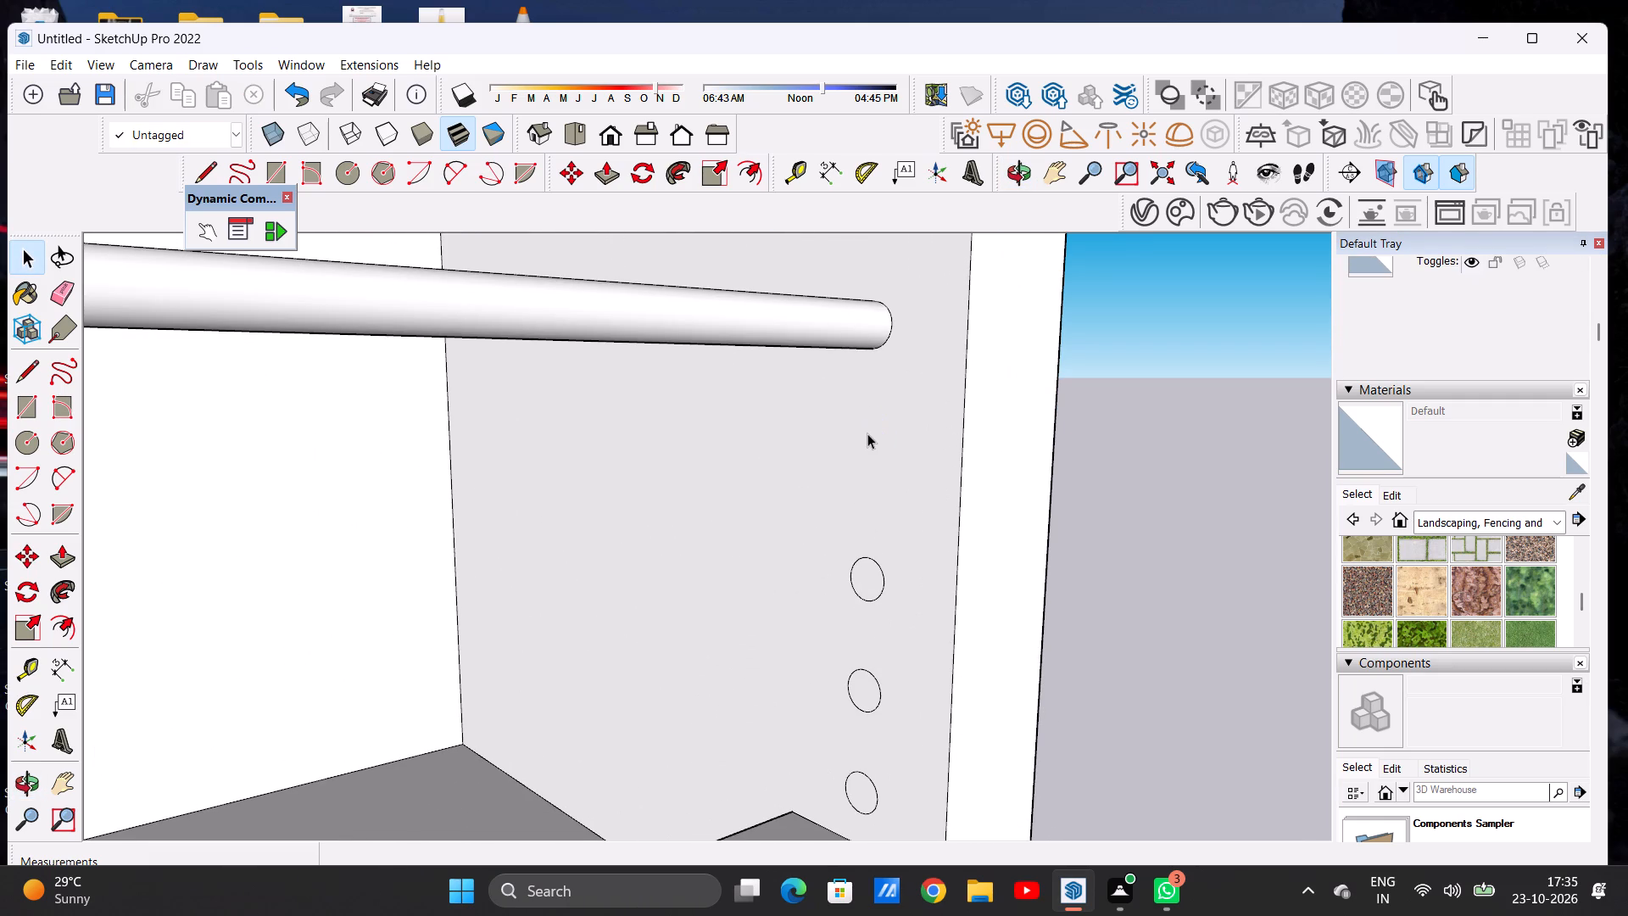
Draw a smaller circle with a radius of about 5/8" on the side wall, in the gap just below the top rail.
key("c")
left_click(867, 433)
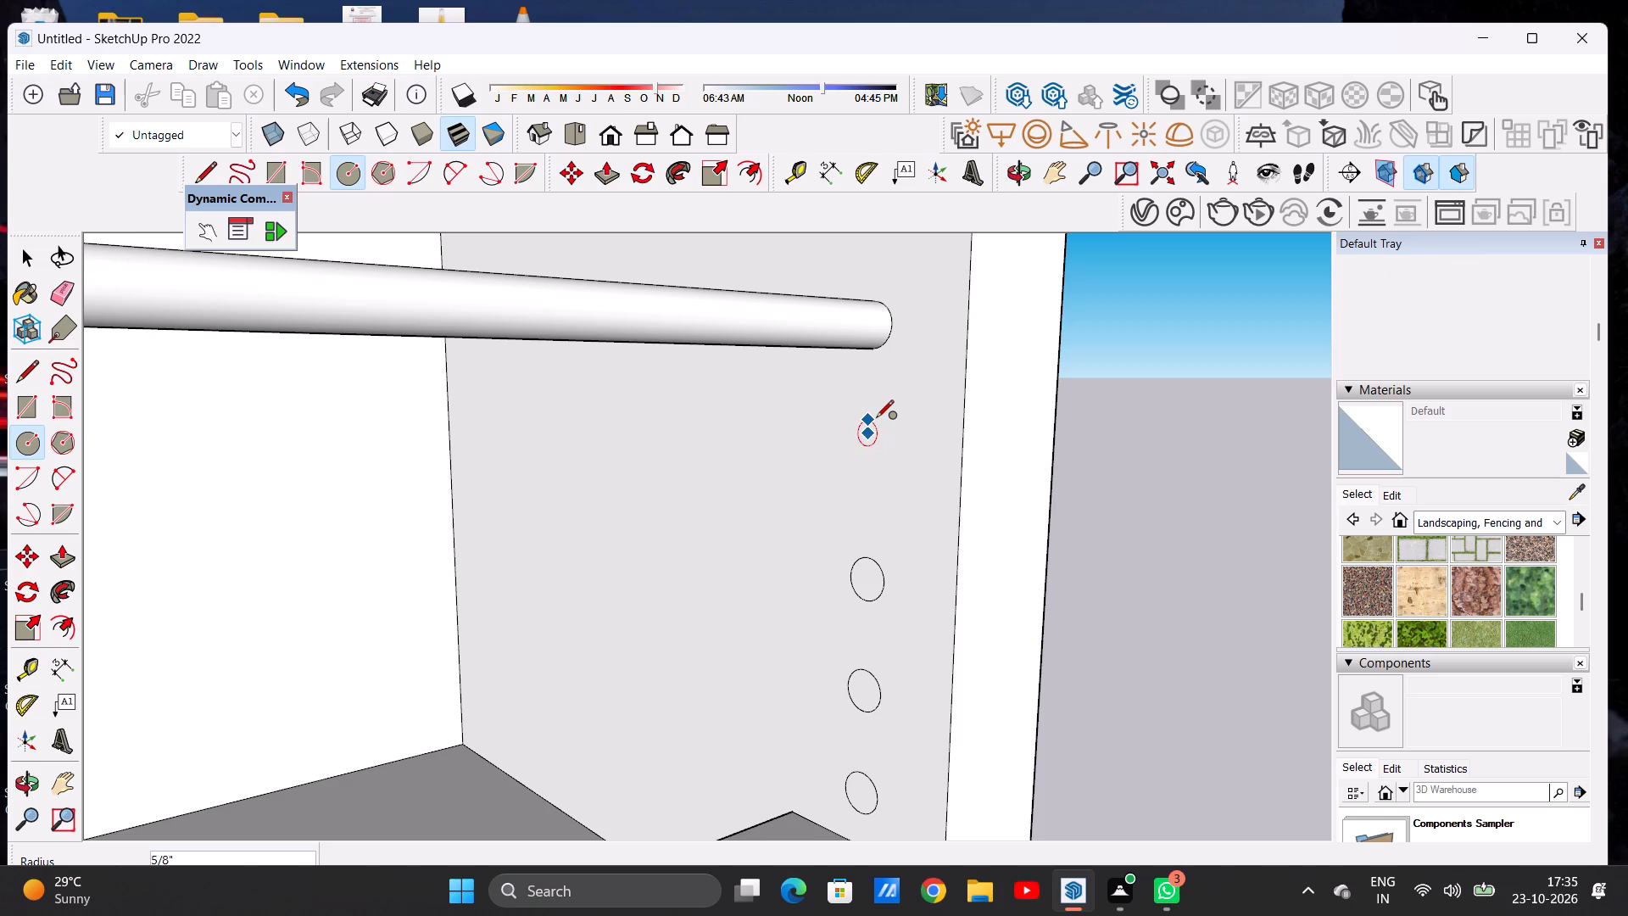
left_click(876, 420)
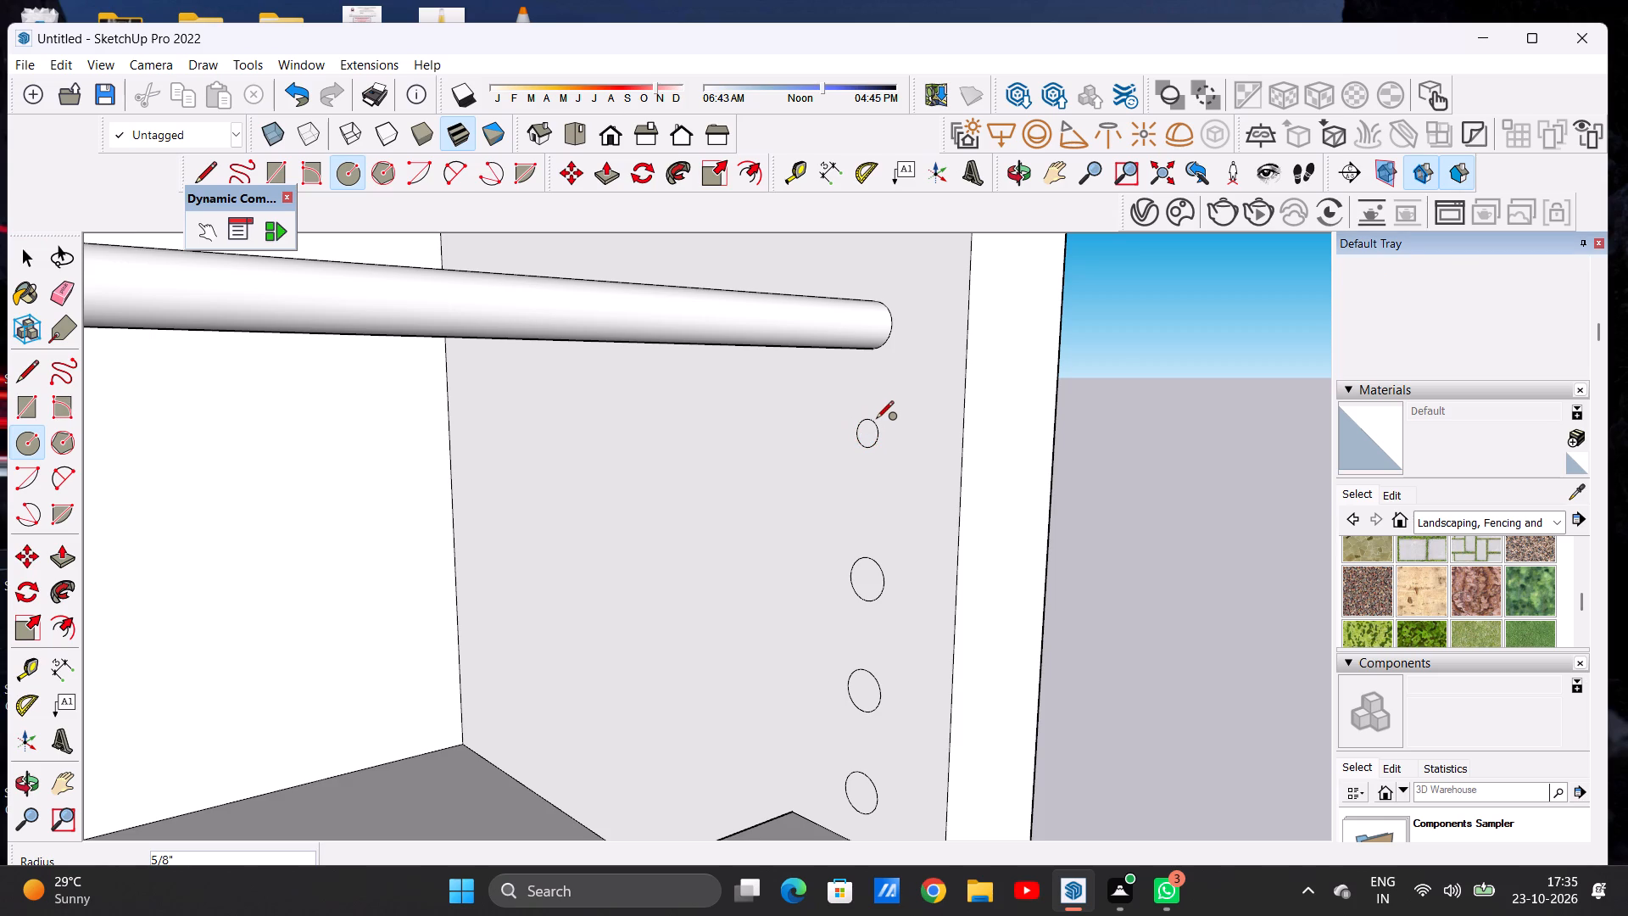
key("space")
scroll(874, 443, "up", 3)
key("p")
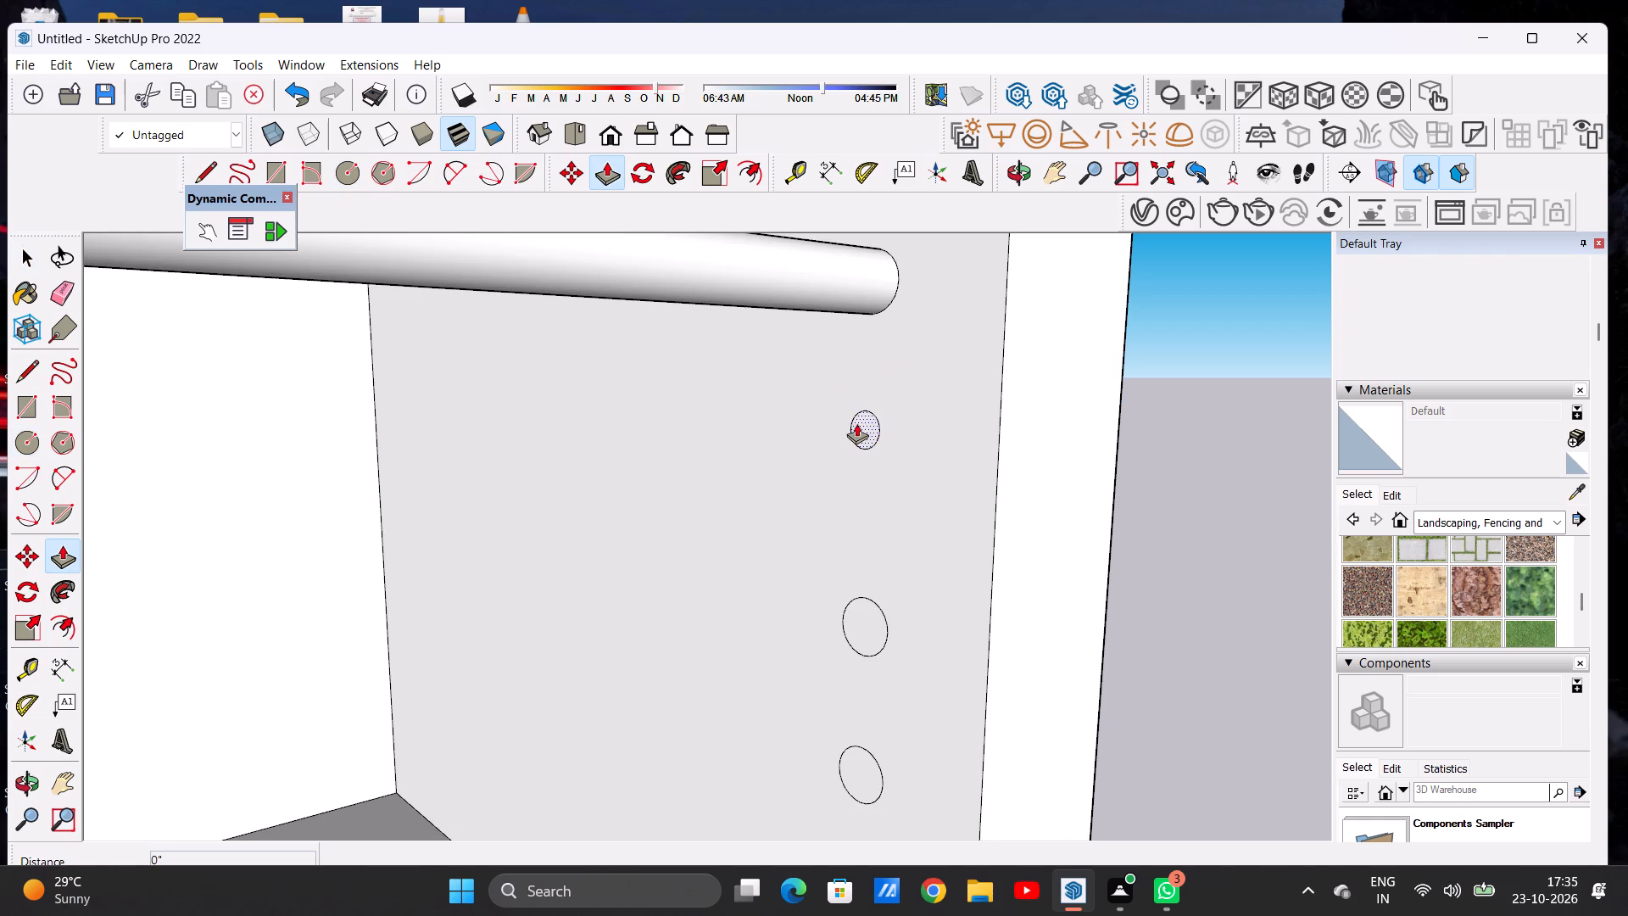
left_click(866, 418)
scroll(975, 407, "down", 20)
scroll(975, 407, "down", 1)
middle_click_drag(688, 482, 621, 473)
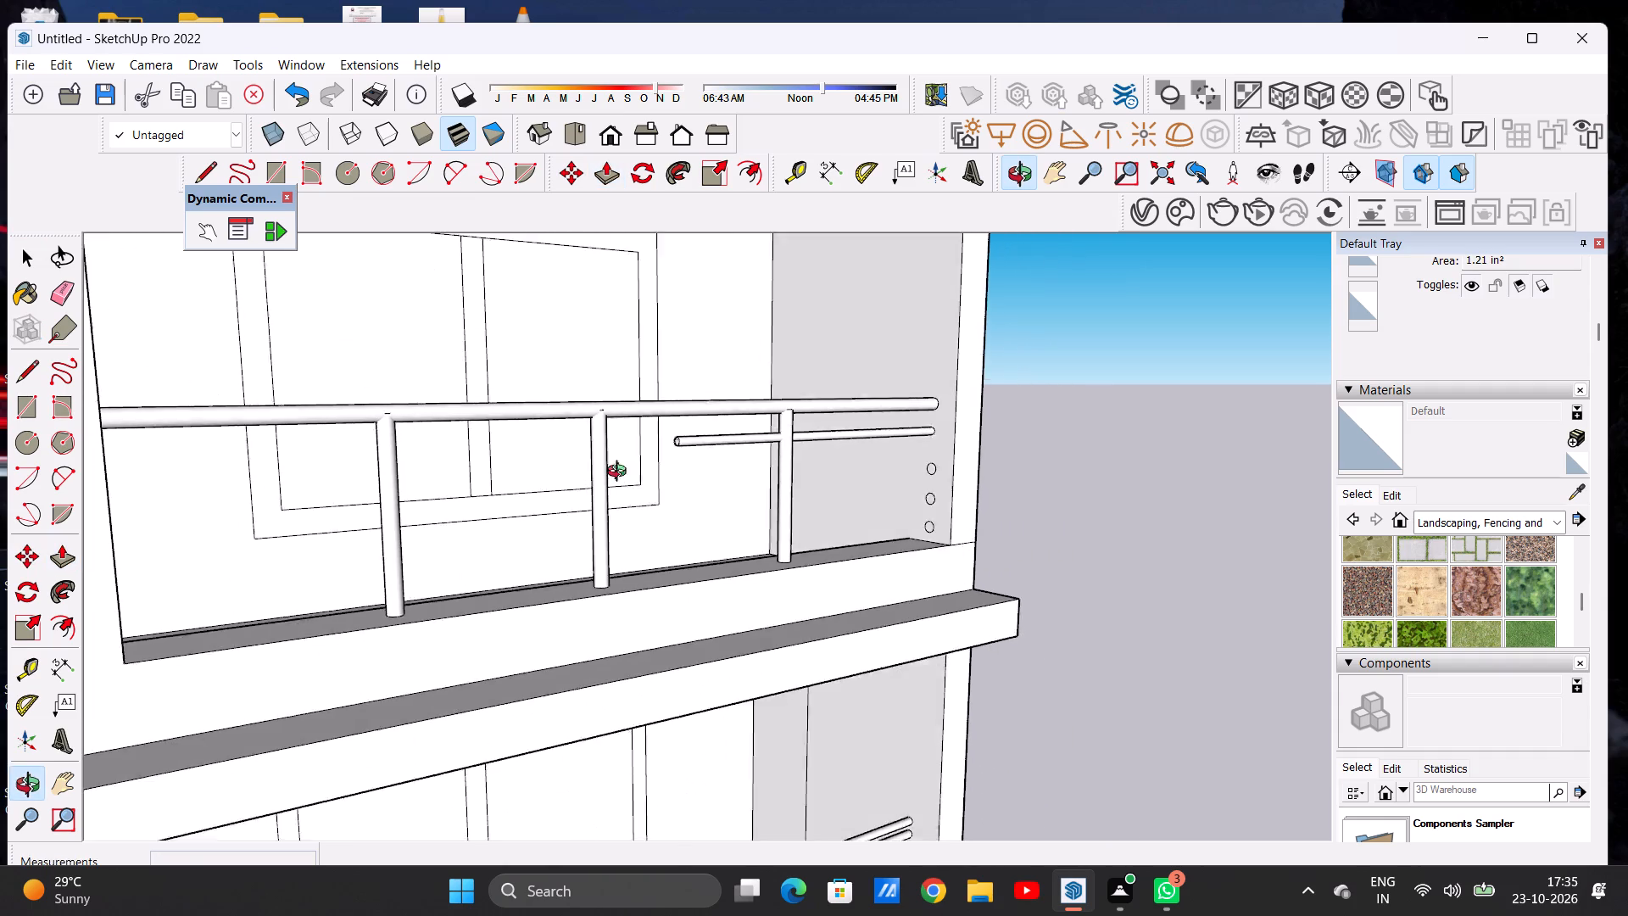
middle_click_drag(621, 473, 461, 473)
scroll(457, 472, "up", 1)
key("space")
Delete the three remaining larger circles below the small circle on the side wall.
scroll(482, 507, "down", 6)
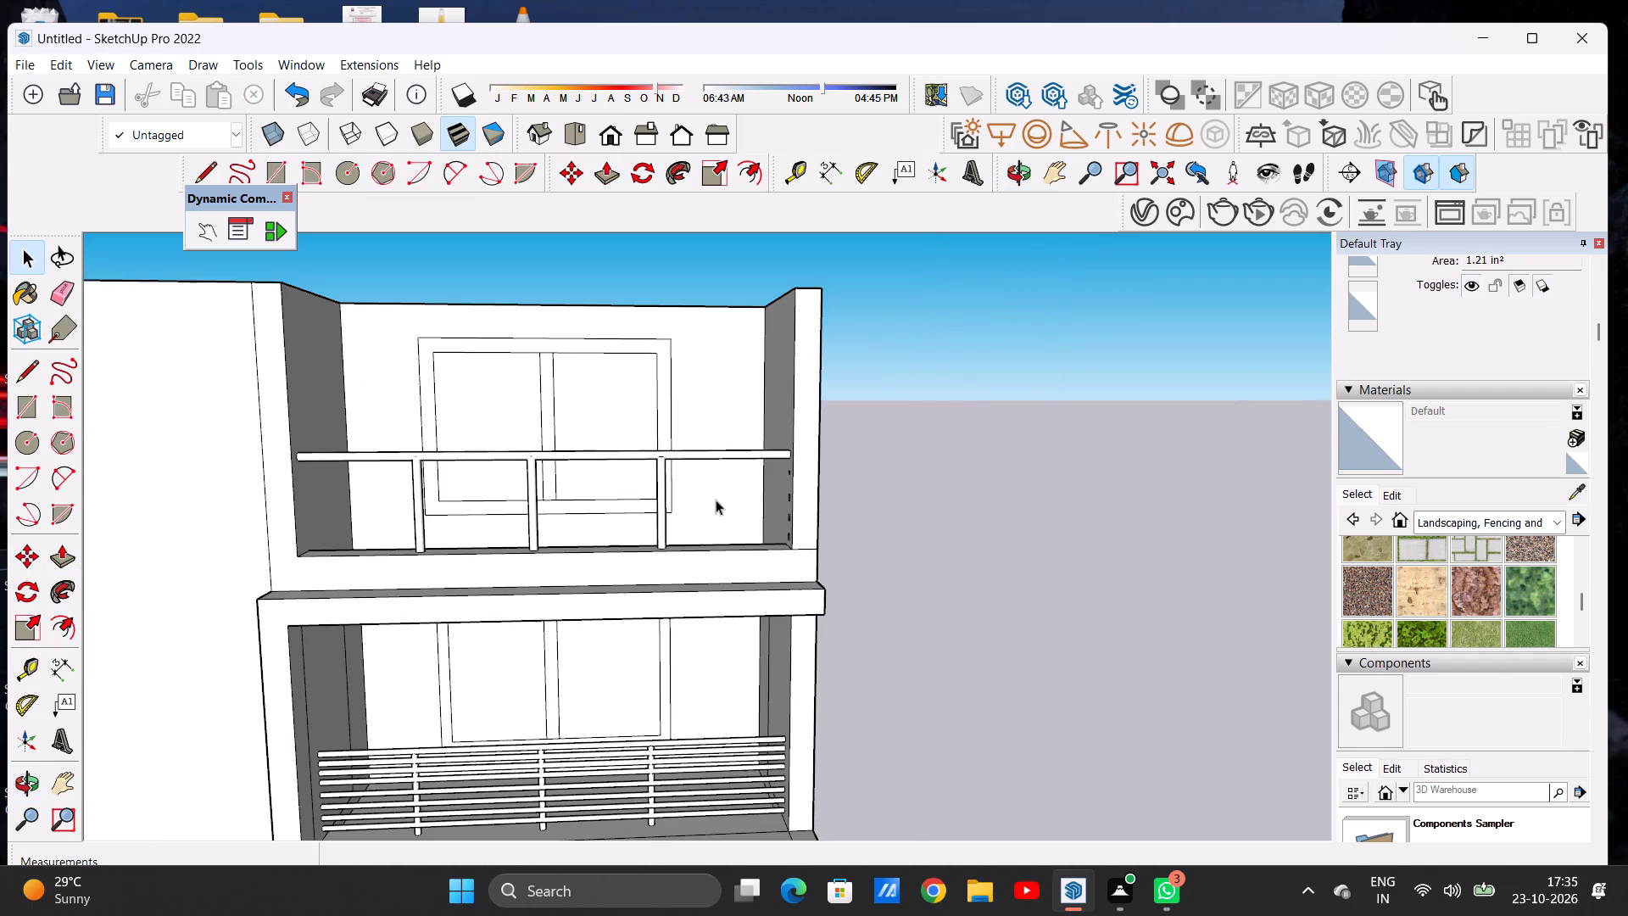
middle_click_drag(808, 494, 1084, 480)
scroll(782, 511, "up", 13)
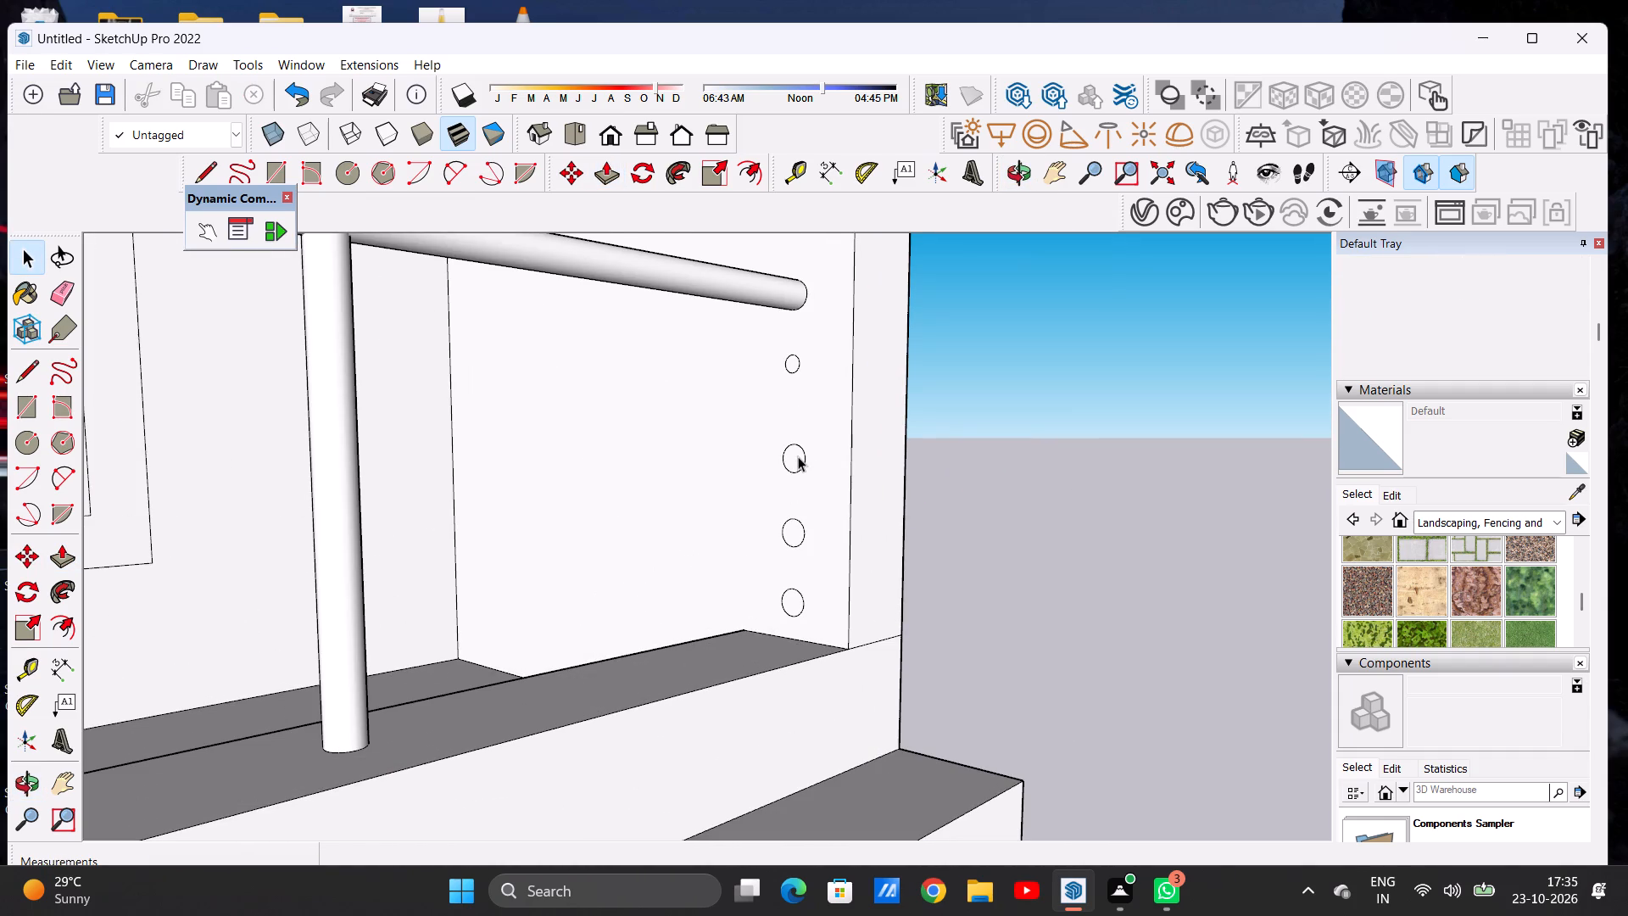
double_click(797, 456)
key("Delete")
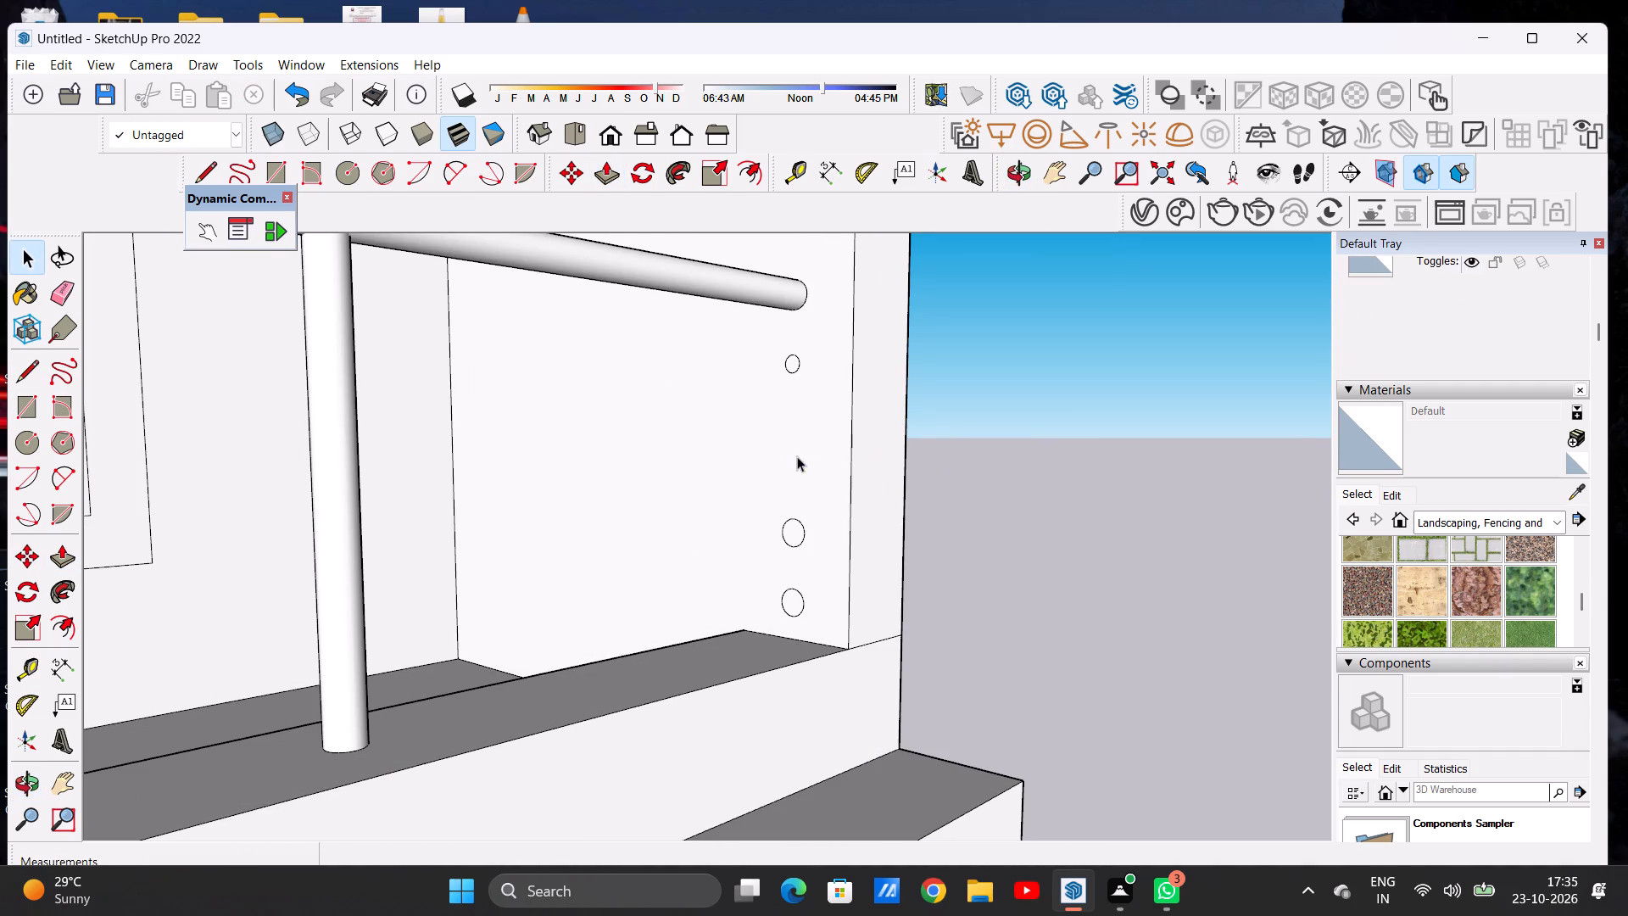
double_click(794, 528)
key("Delete")
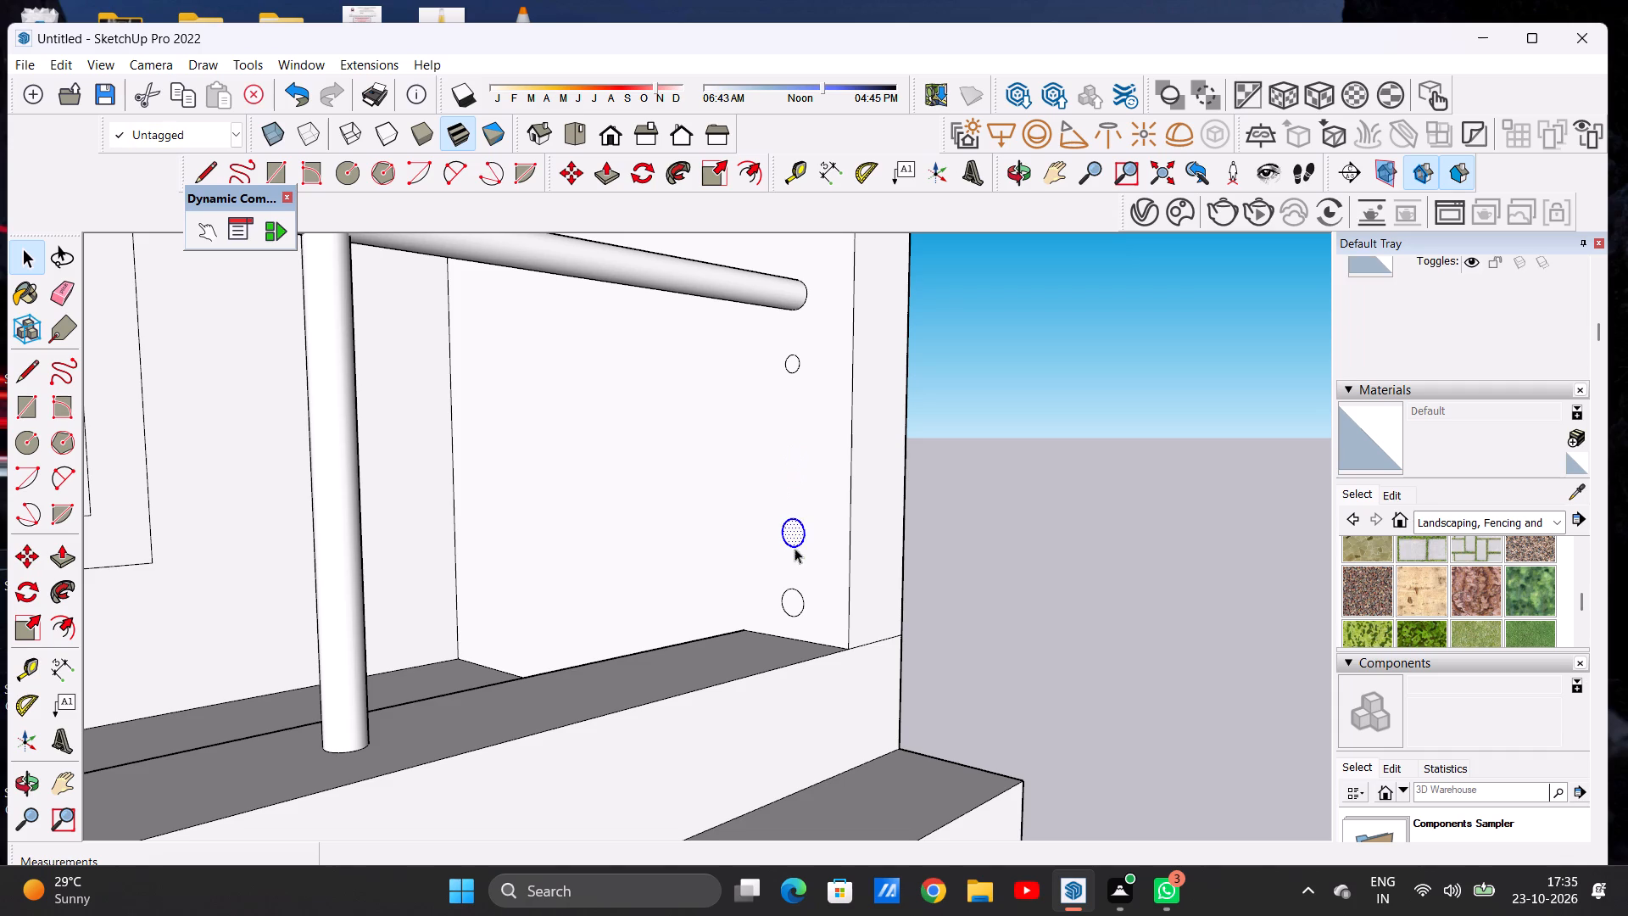
double_click(794, 598)
key("Delete")
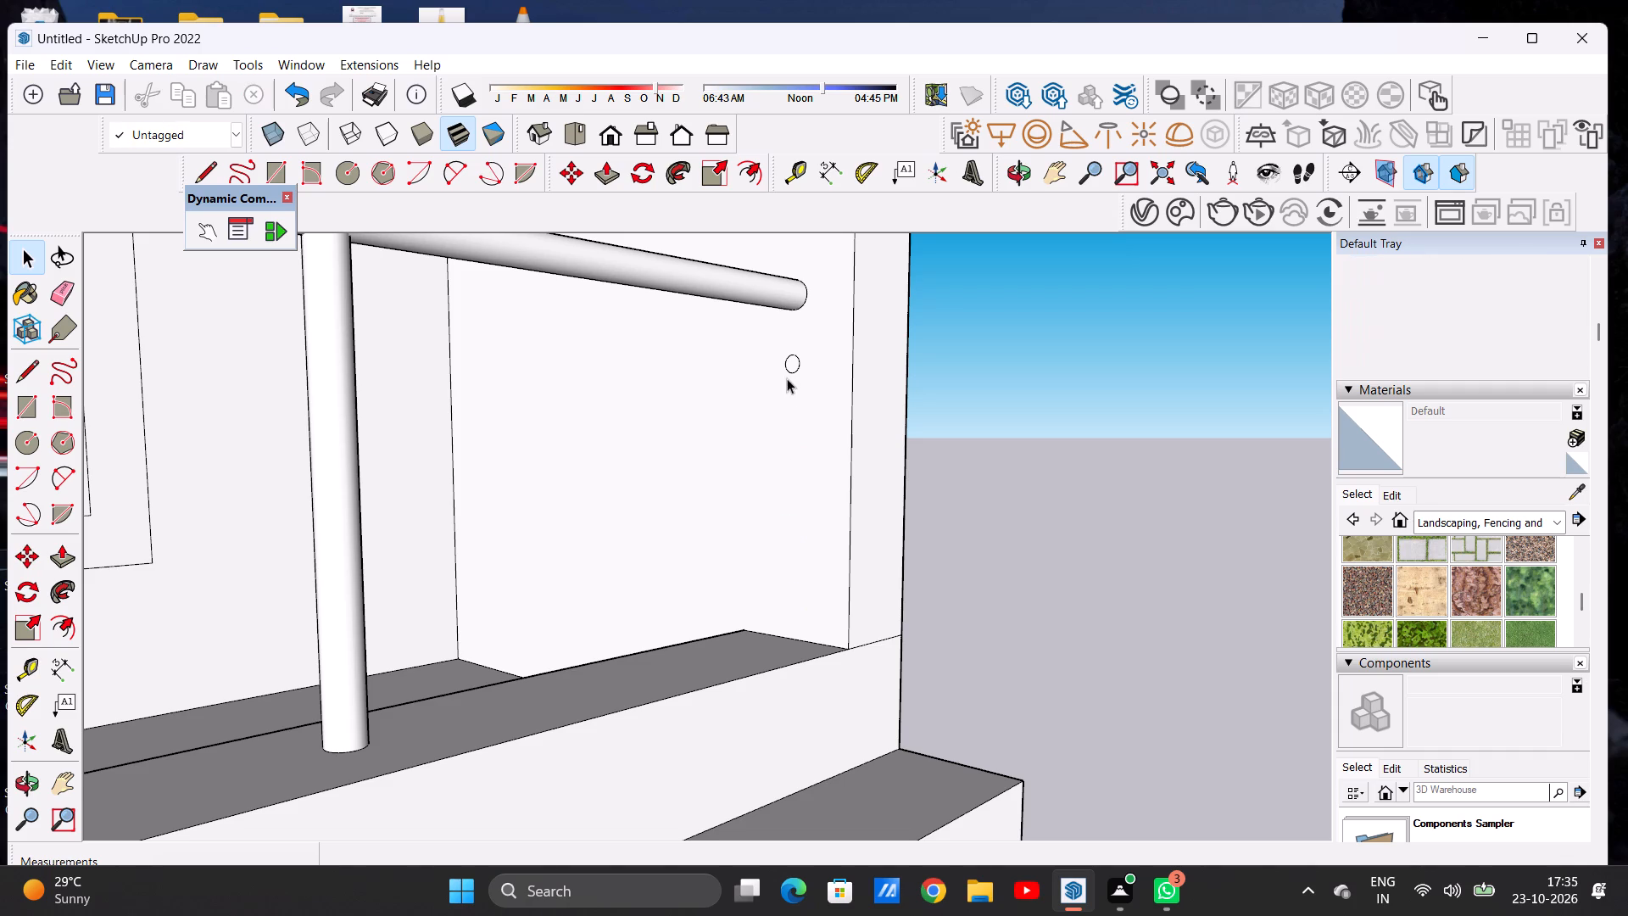
Copy the small circle straight down the side wall by about 1' 5 11/16", to just above the parapet.
scroll(789, 363, "up", 4)
double_click(793, 364)
key("m")
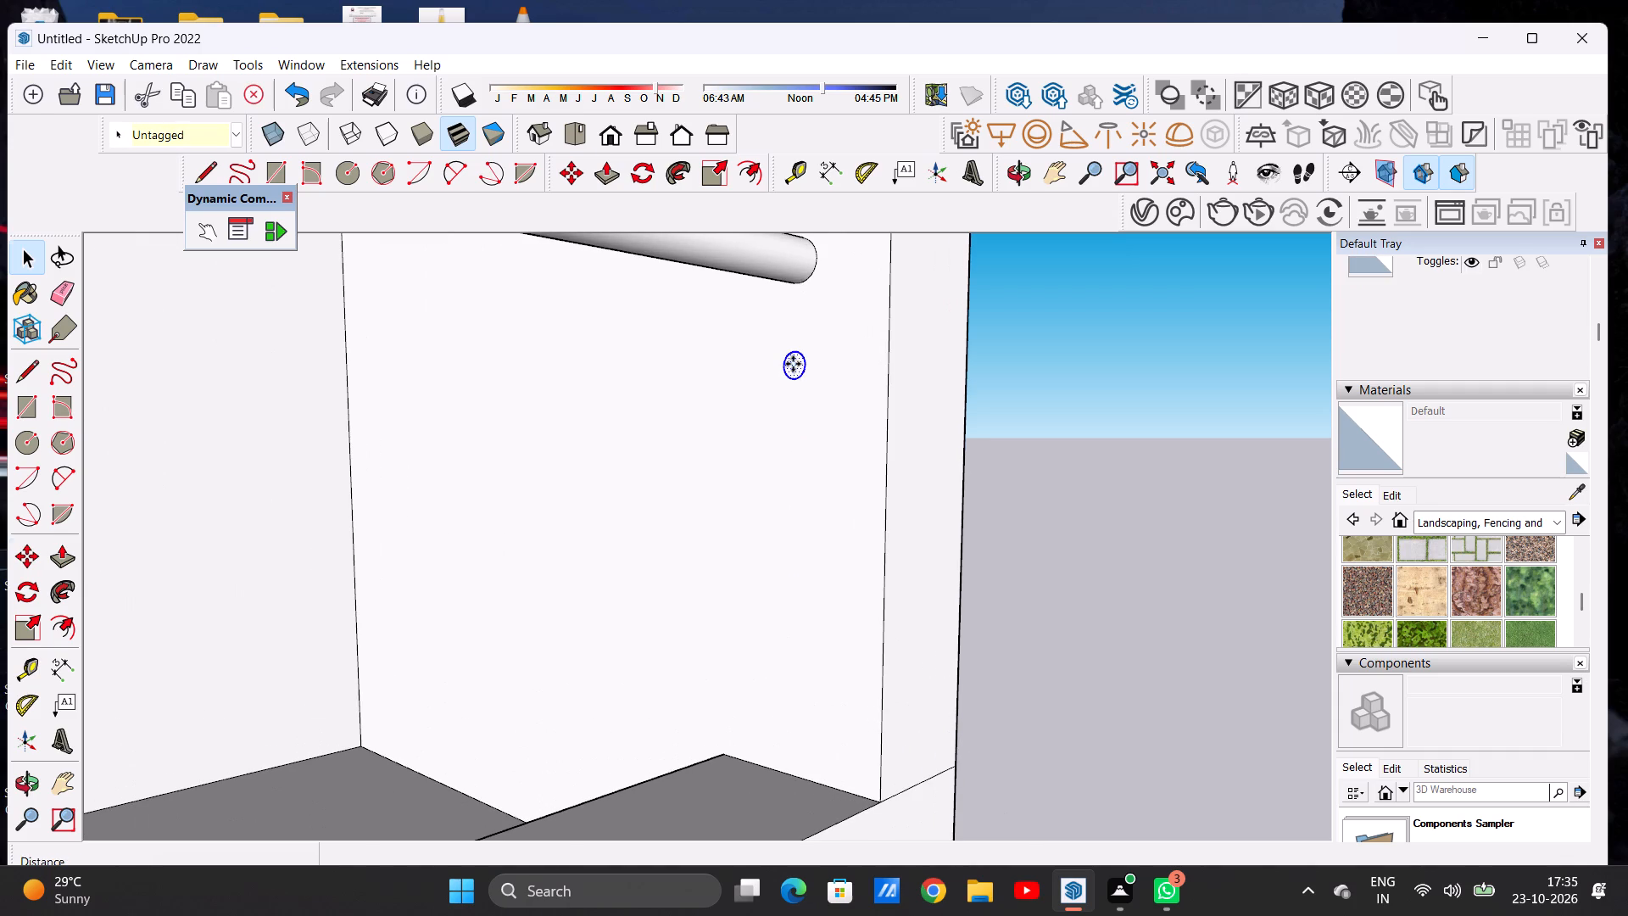
left_click(800, 375)
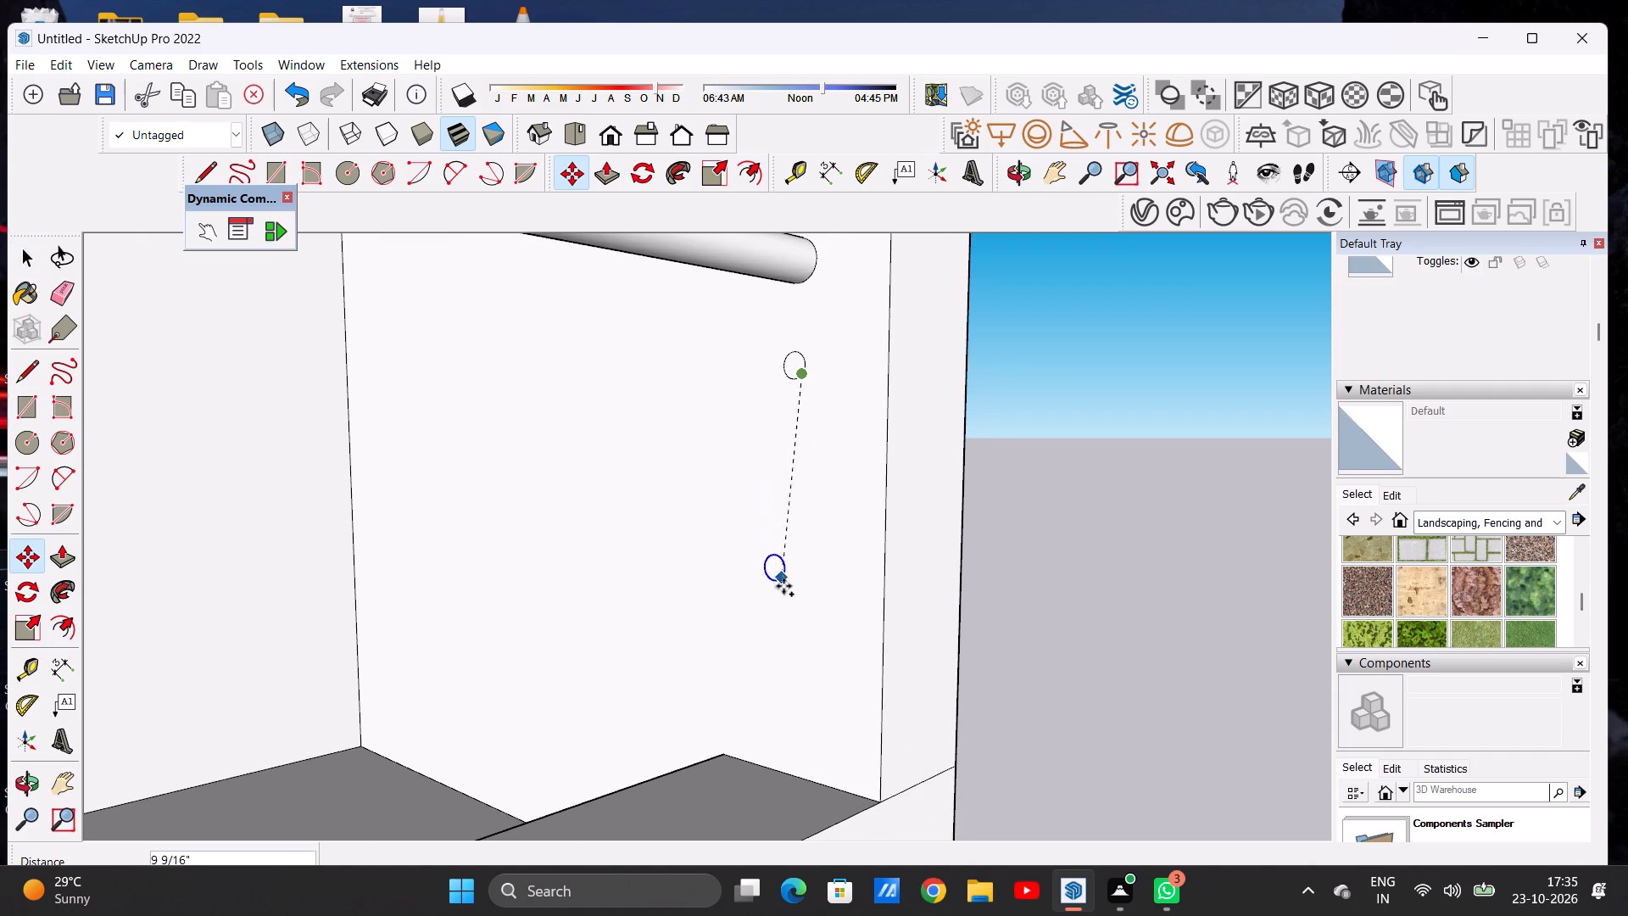
left_click(806, 755)
Copy the small circle five times along the vertical line between the upper and lower small circles, making a column of seven.
left_click(800, 757)
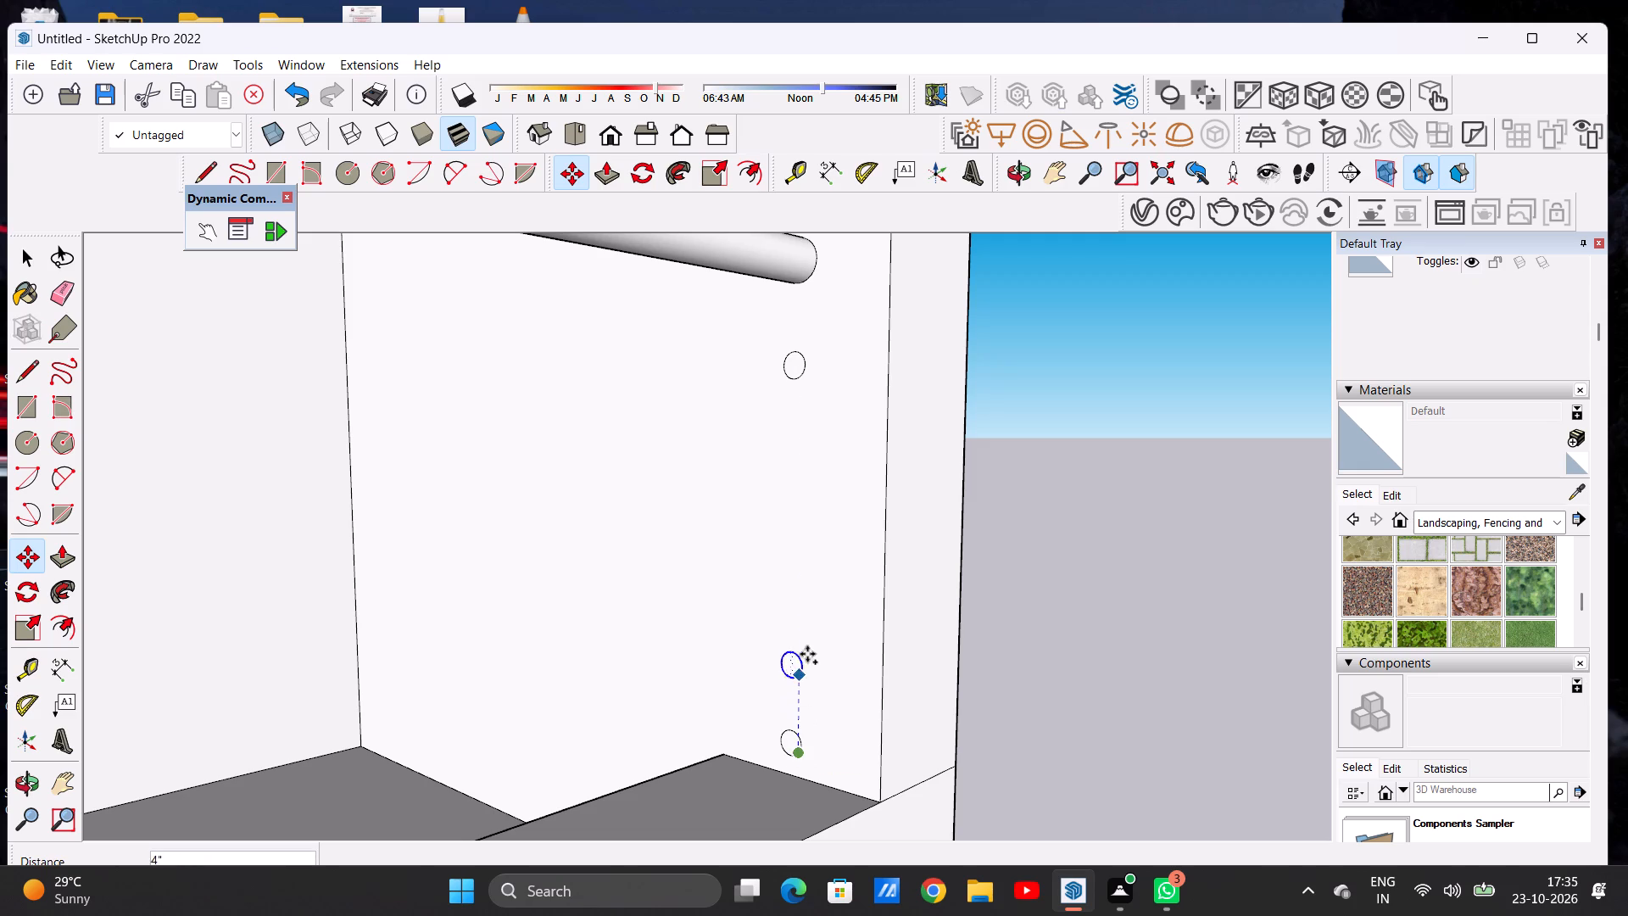
left_click(800, 438)
left_click(800, 438)
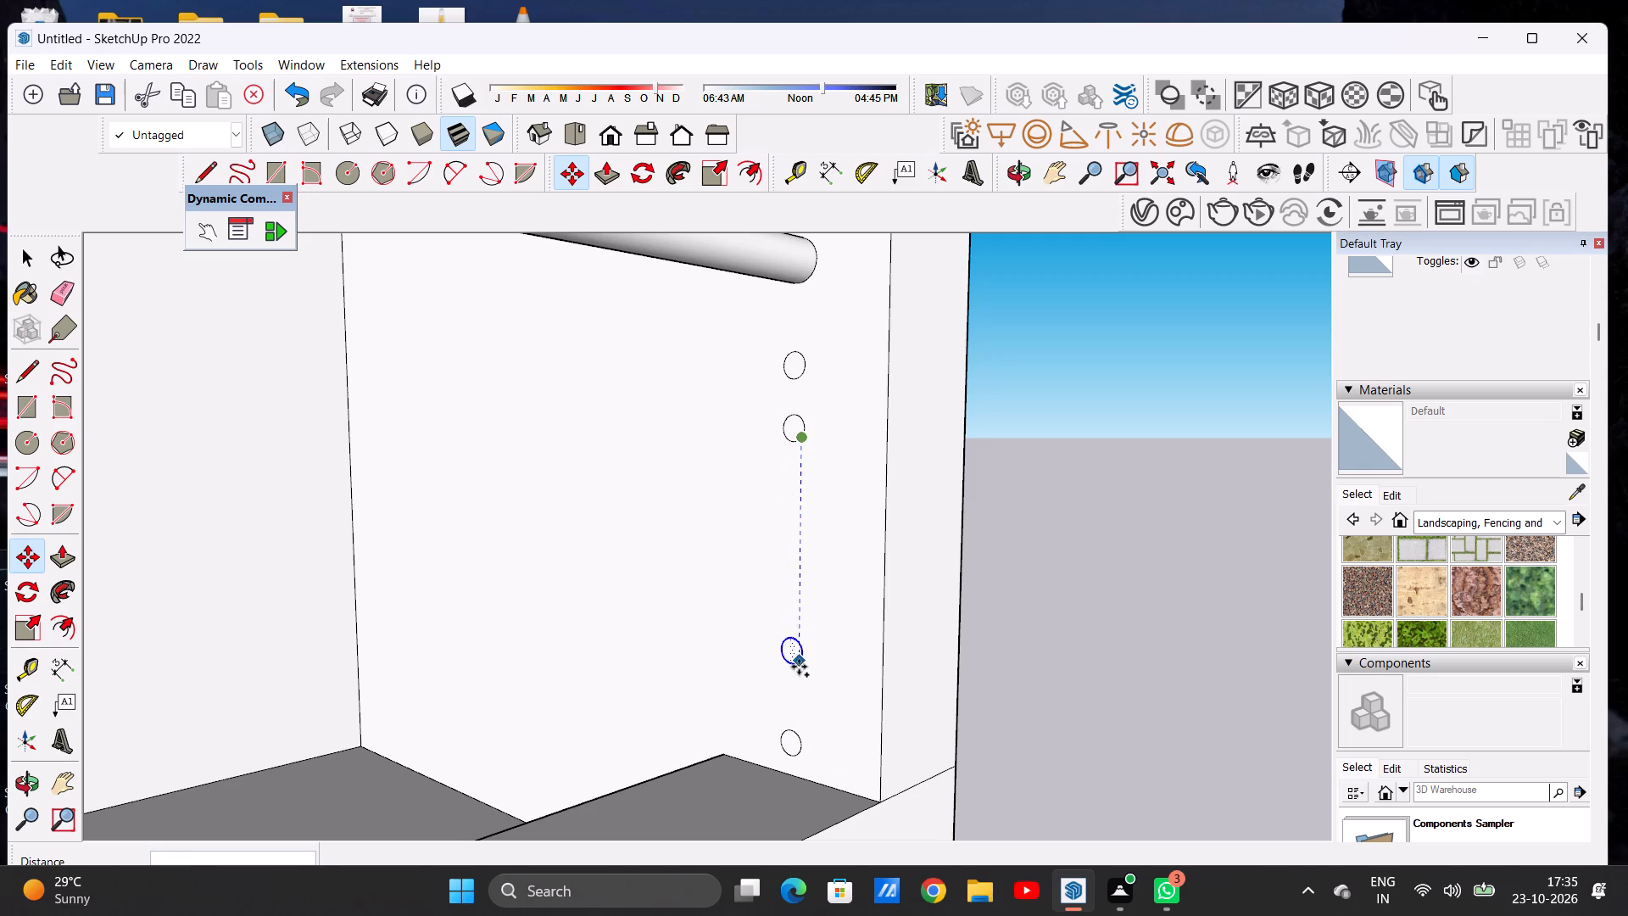
left_click(798, 697)
left_click(798, 697)
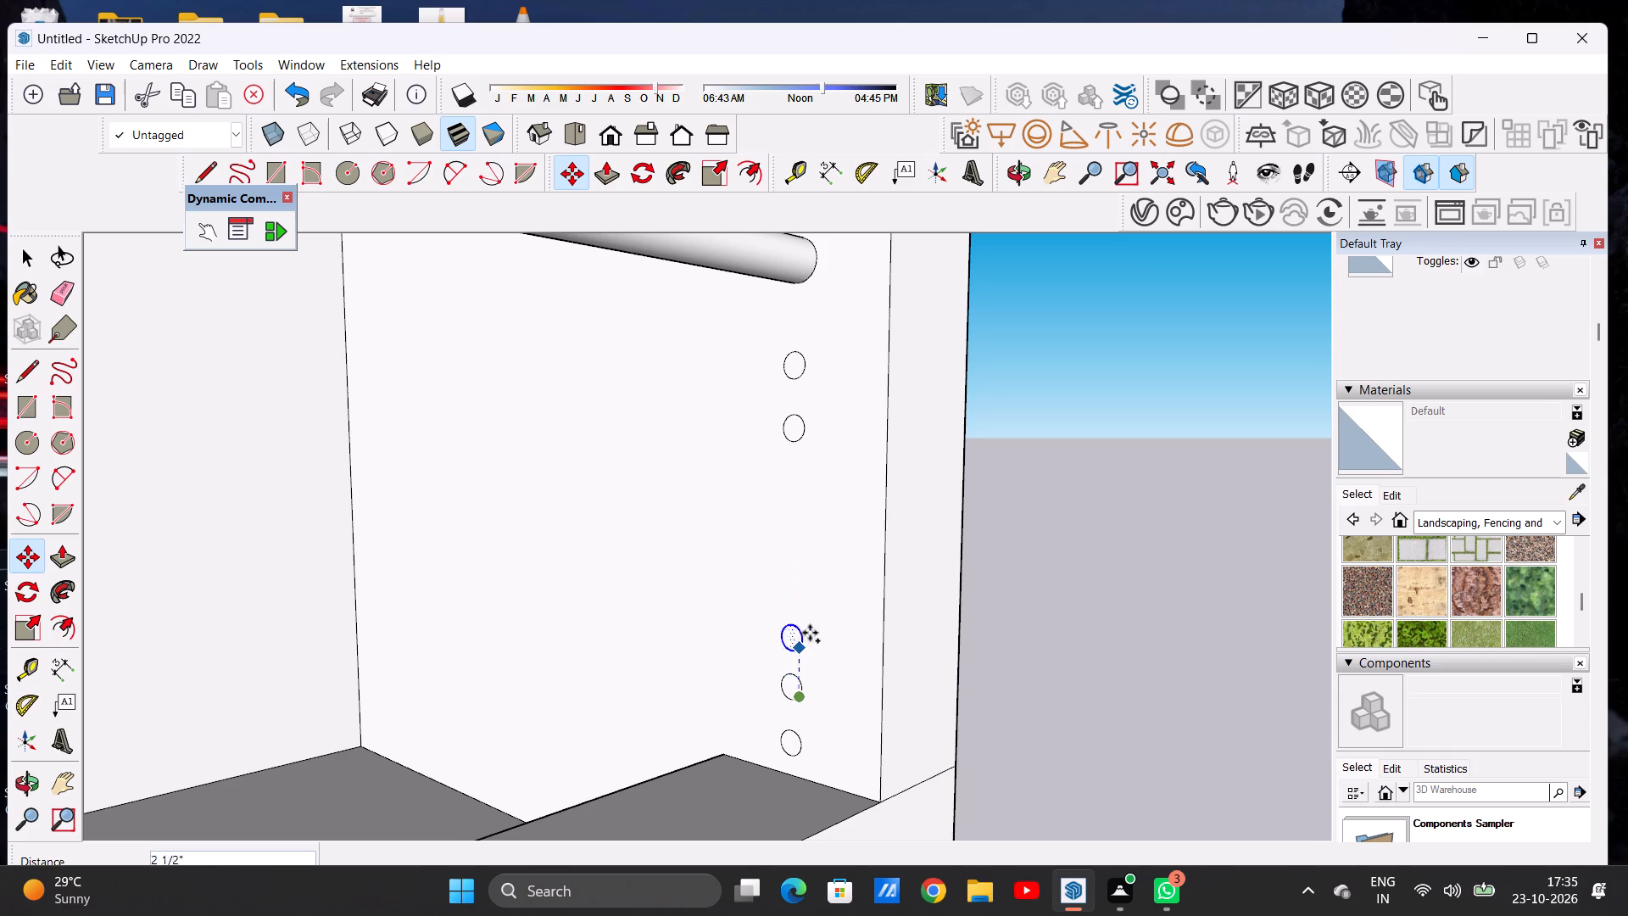
left_click(808, 497)
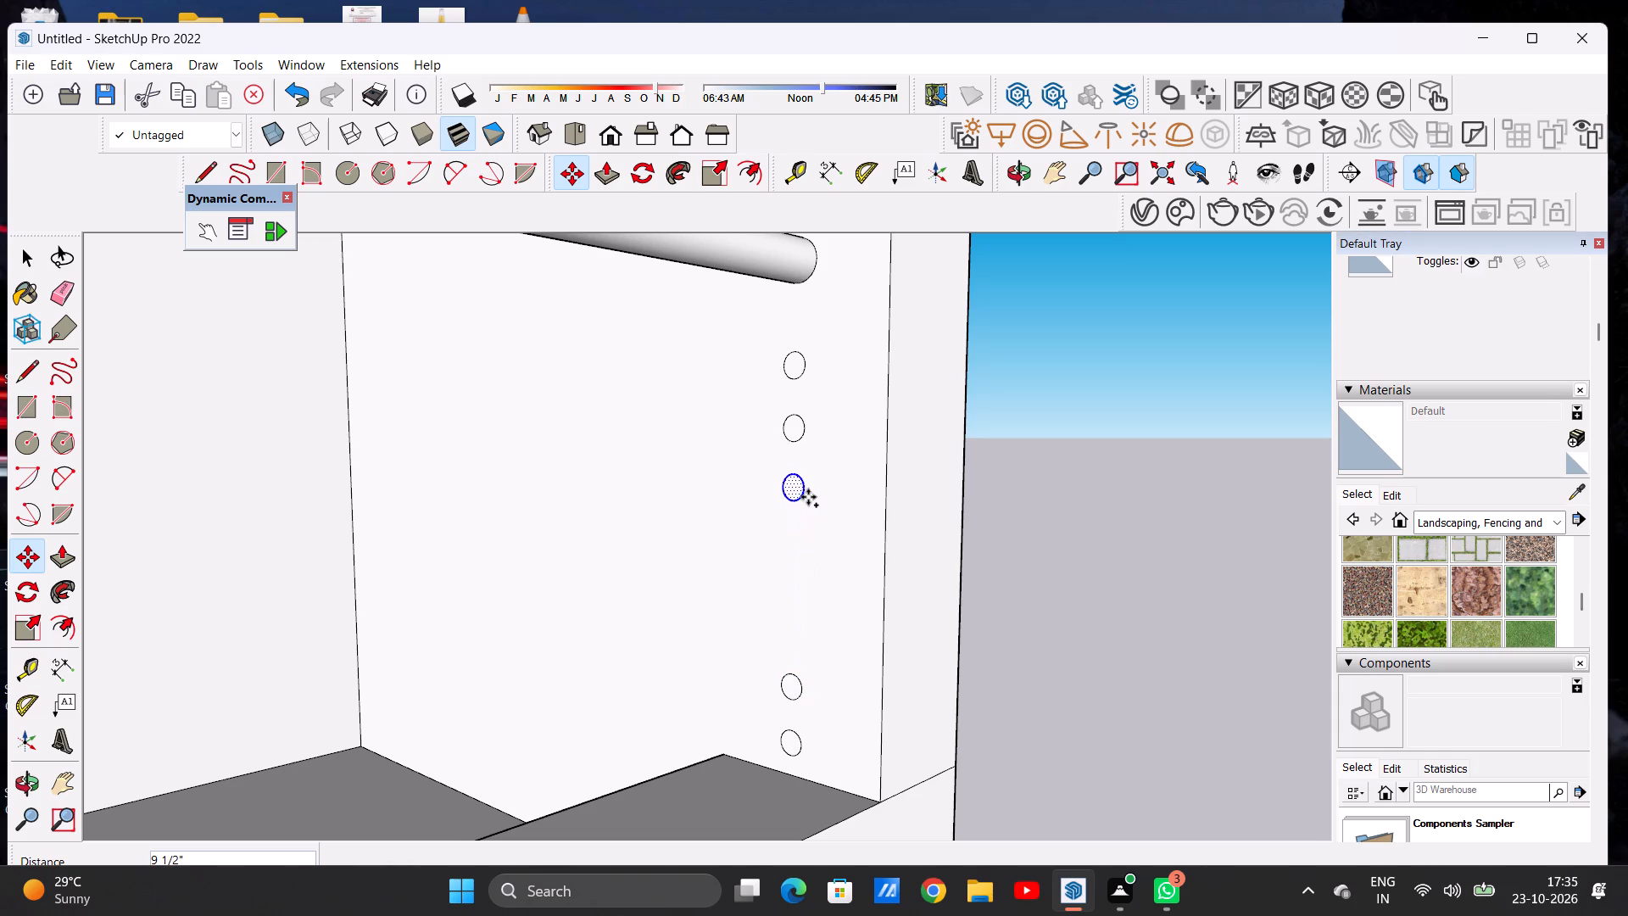
left_click(808, 497)
left_click(811, 635)
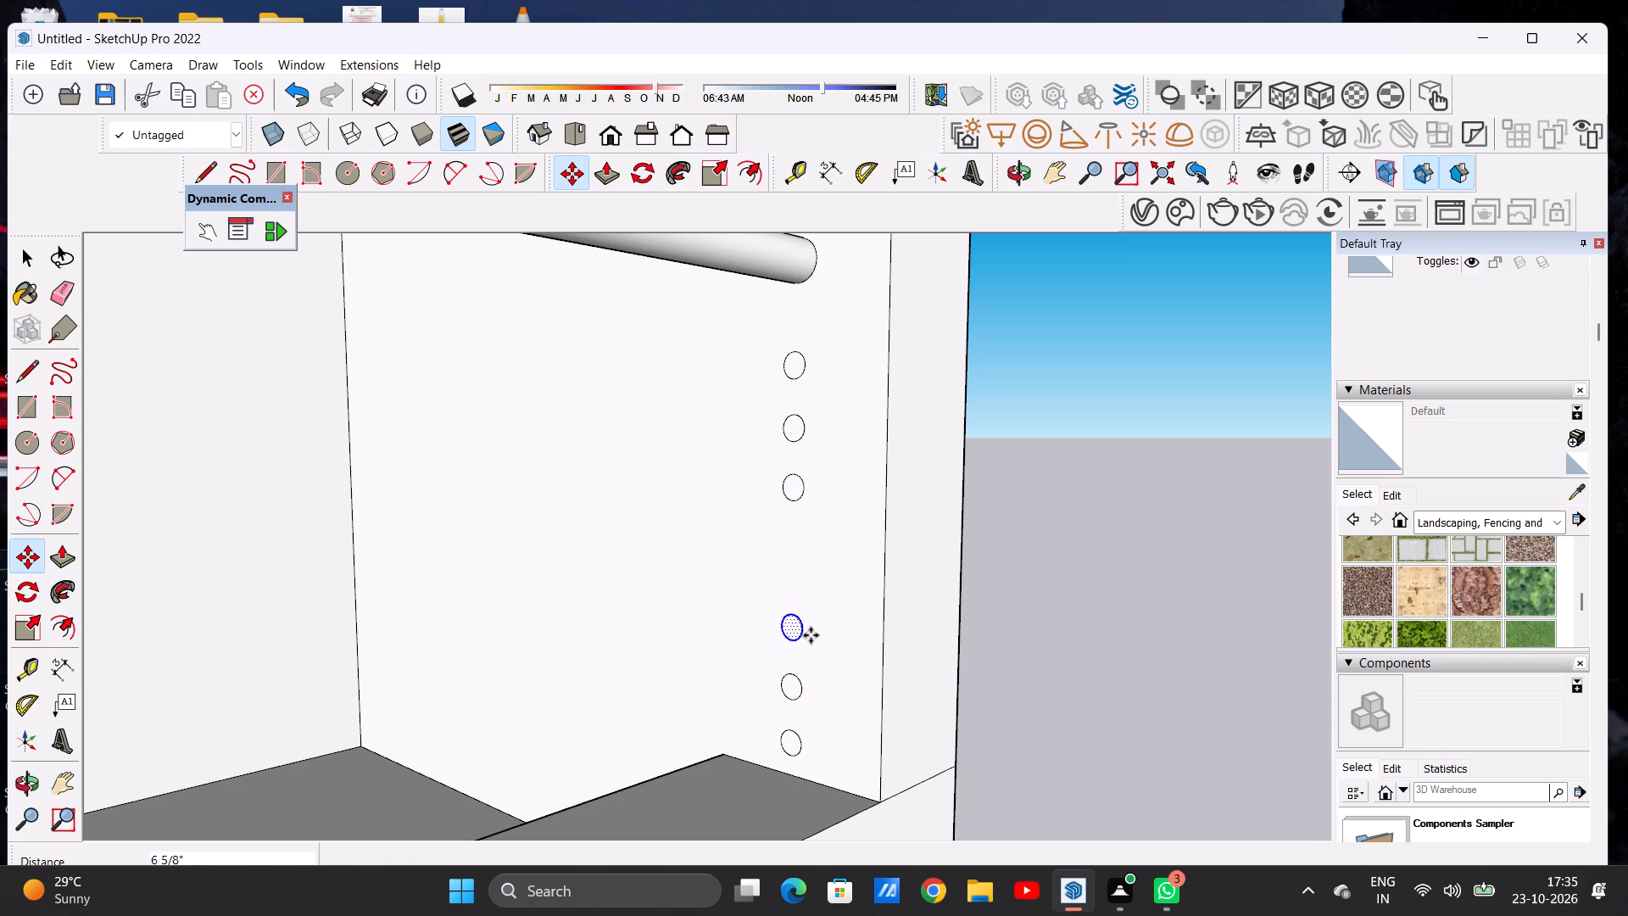
left_click(806, 634)
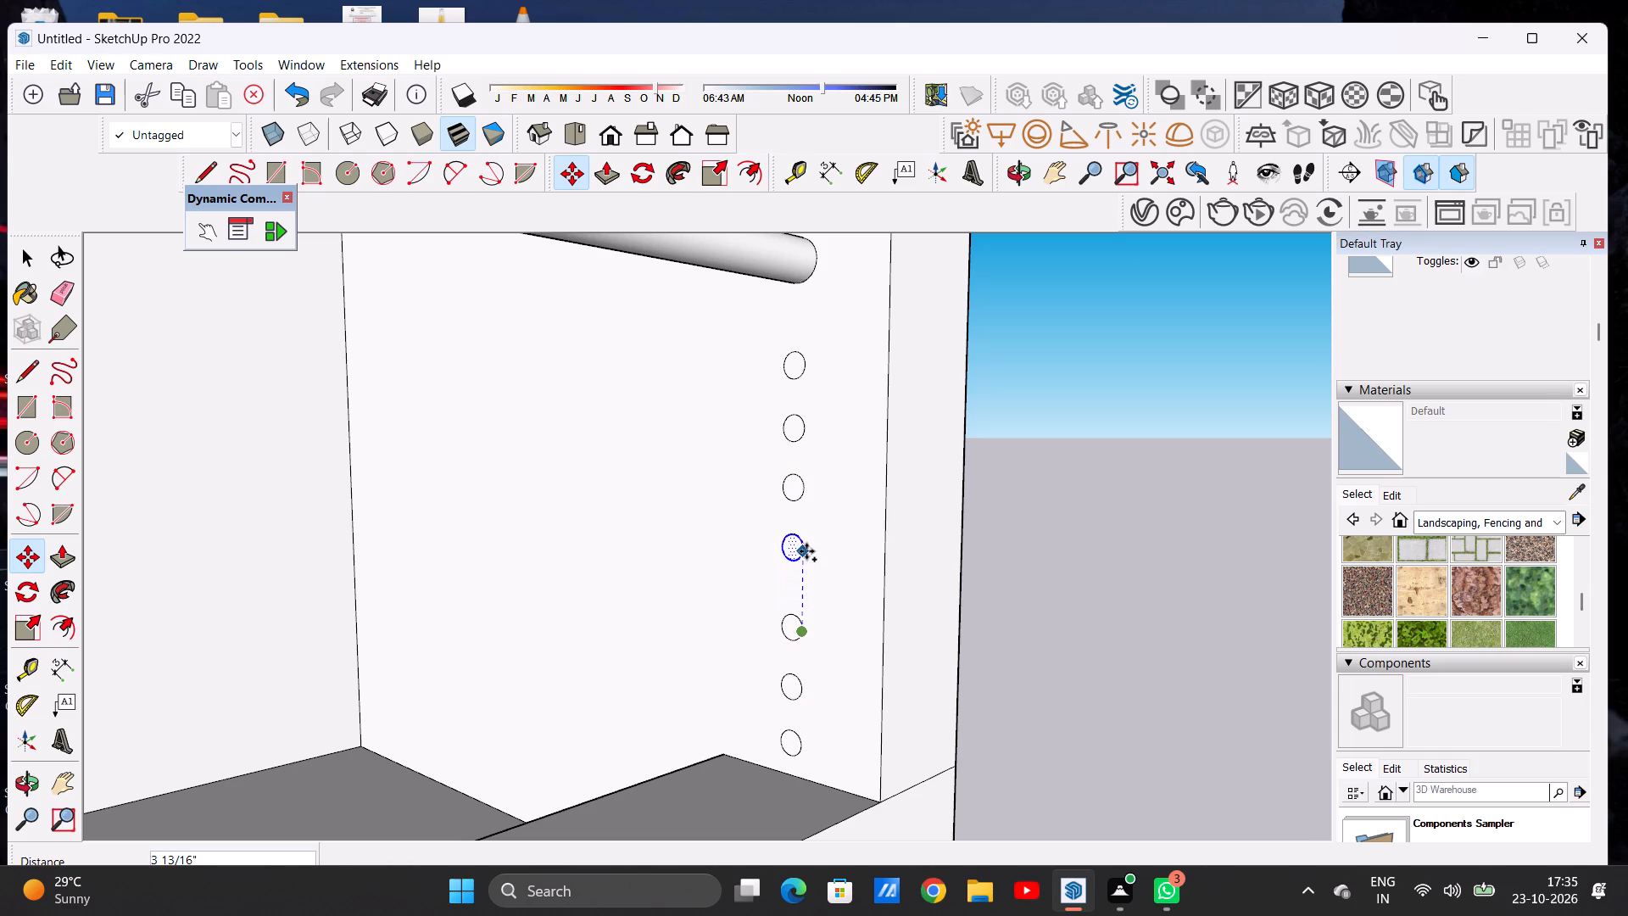
left_click(806, 562)
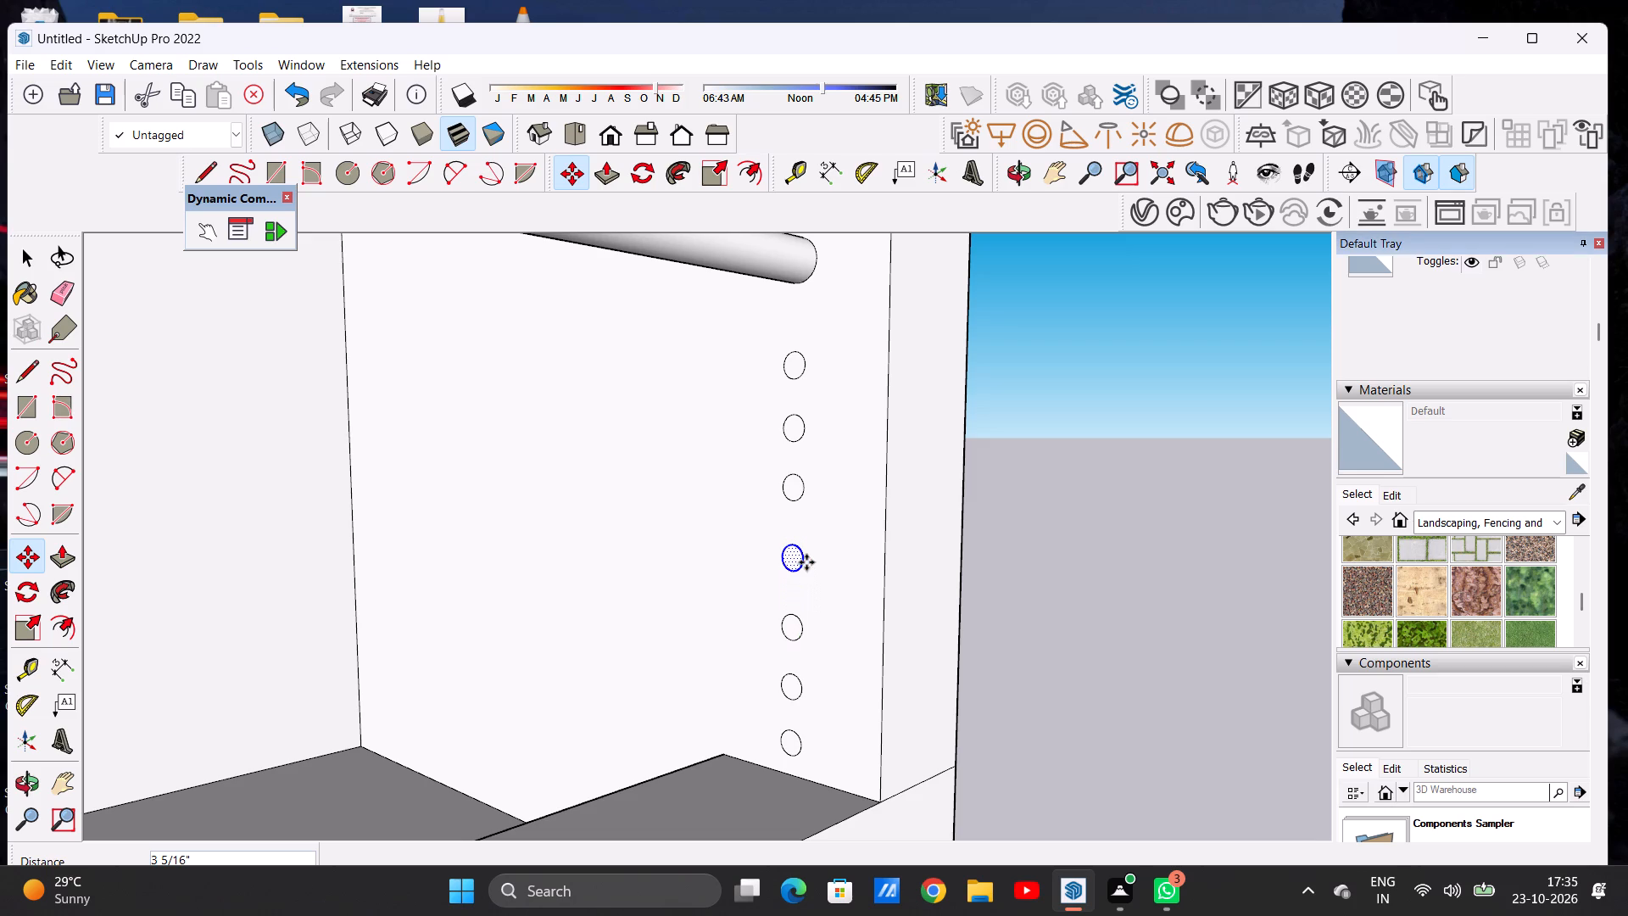
key("space")
left_click(1120, 485)
Move the topmost small circle slightly up the side wall, closer to the top rail.
scroll(859, 574, "down", 2)
scroll(859, 574, "up", 1)
scroll(859, 574, "down", 2)
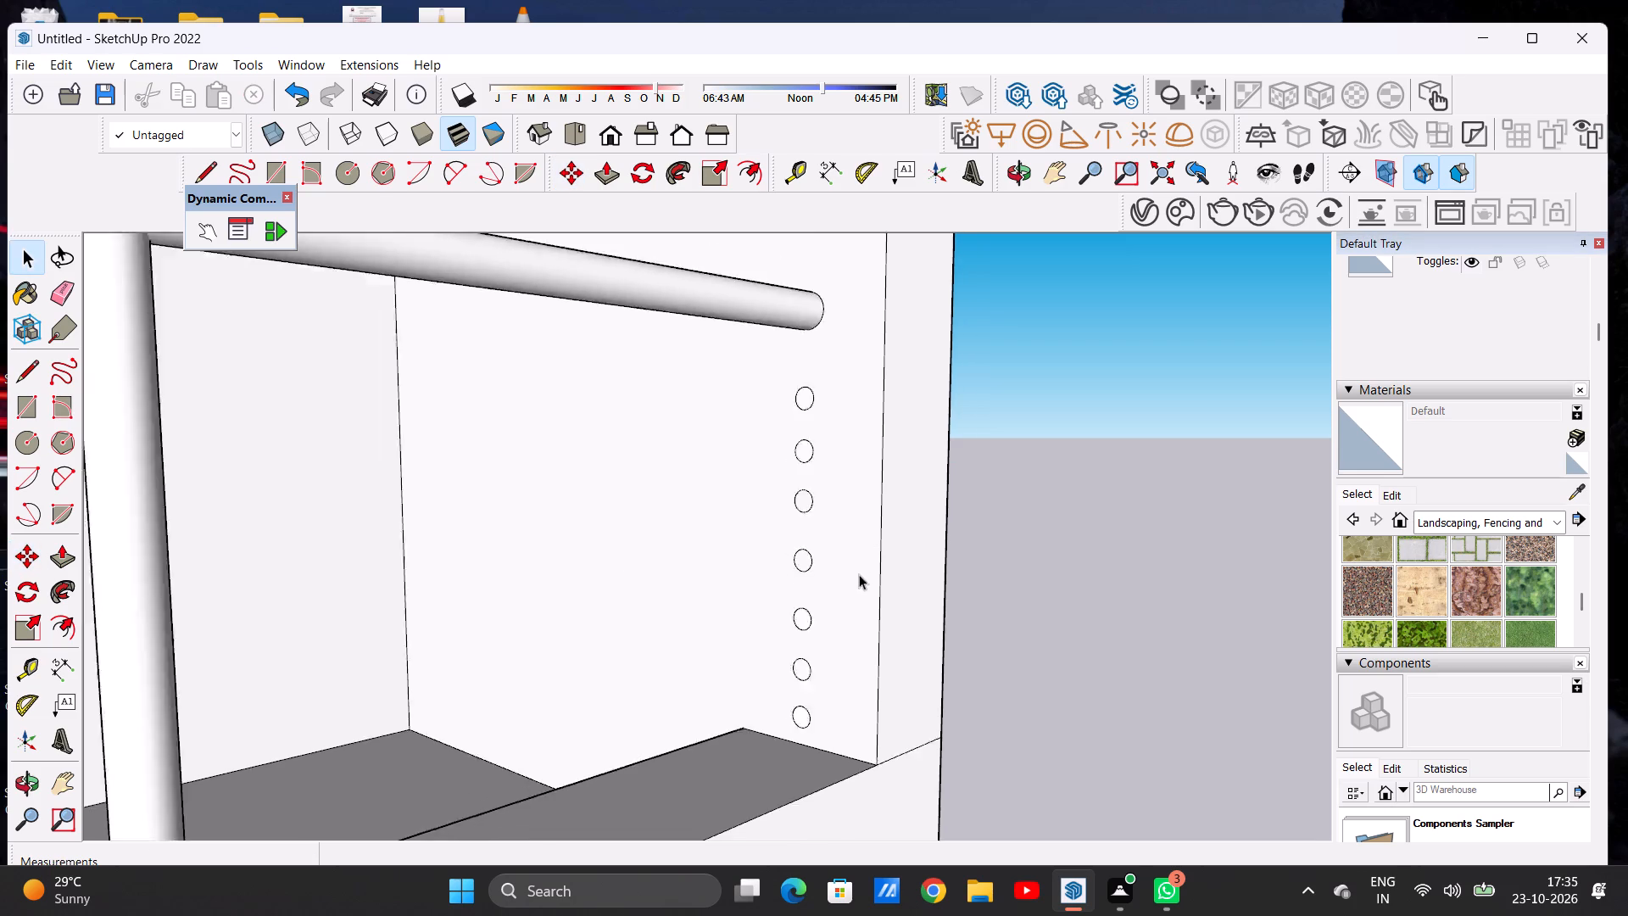
scroll(859, 574, "down", 3)
middle_click_drag(809, 587, 757, 609)
scroll(817, 501, "up", 11)
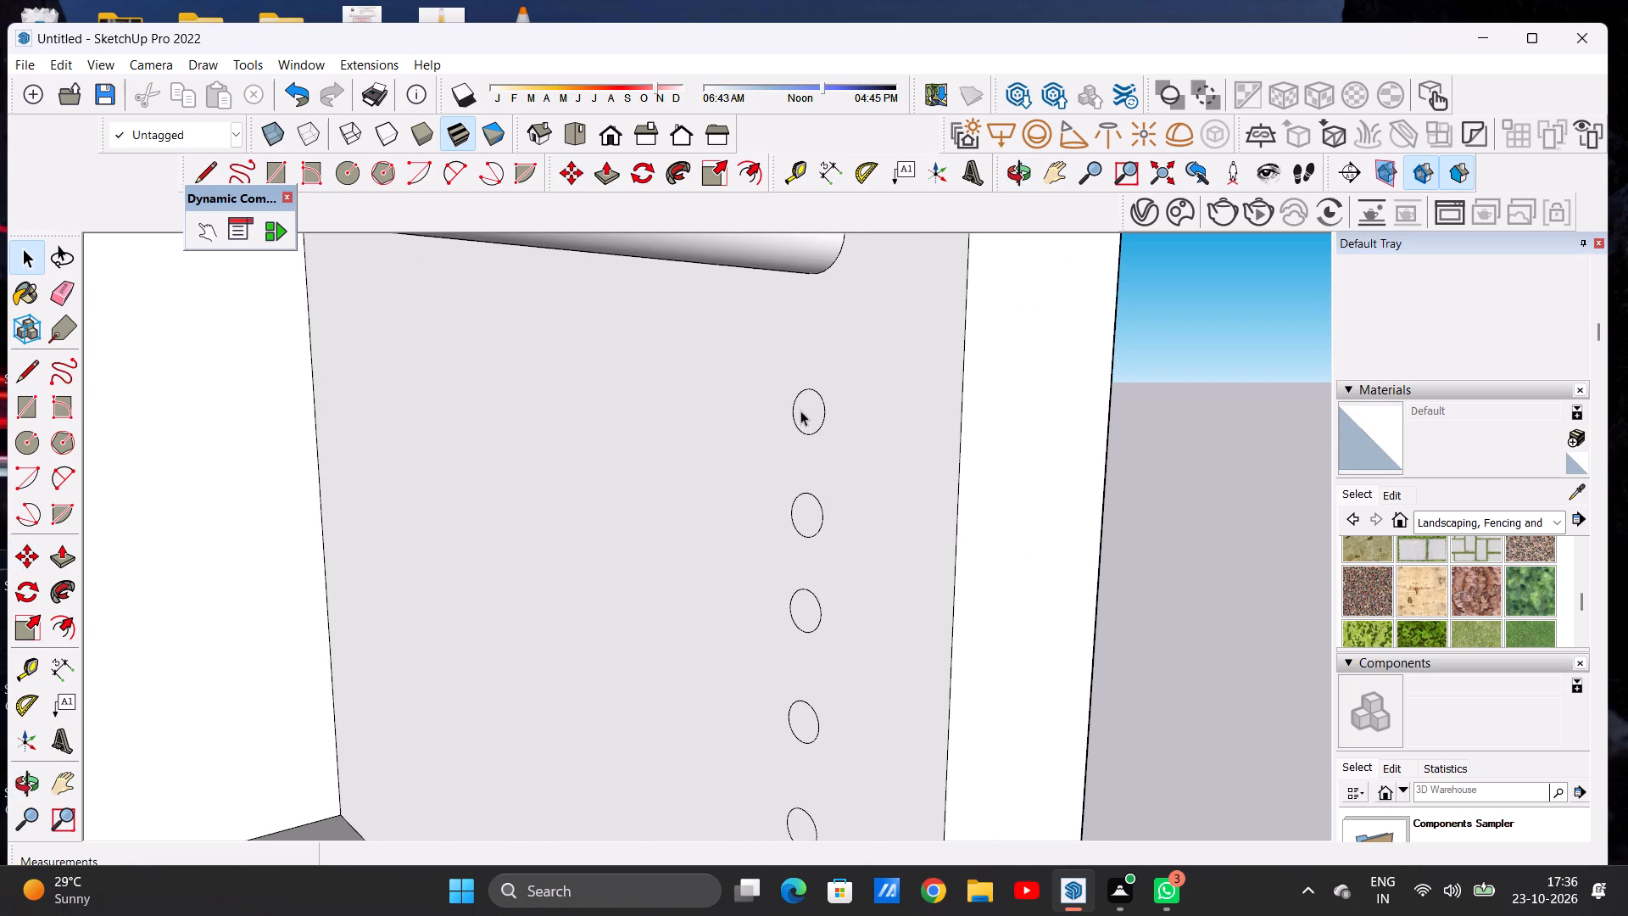
left_click(808, 413)
left_click(816, 422)
double_click(810, 414)
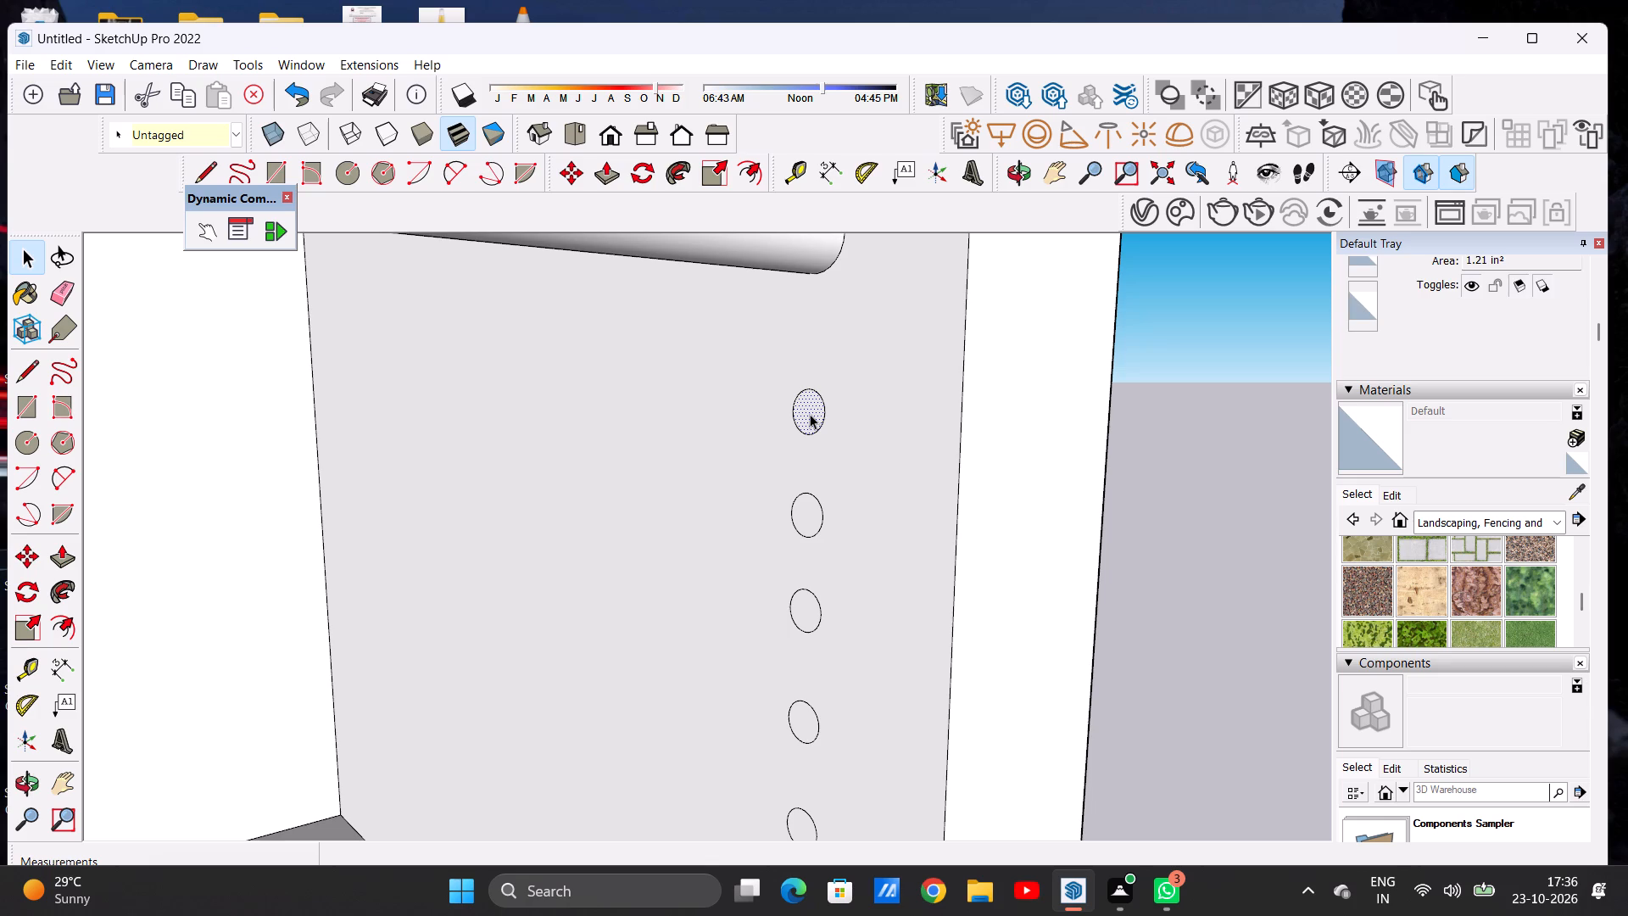
key("m")
left_click(806, 435)
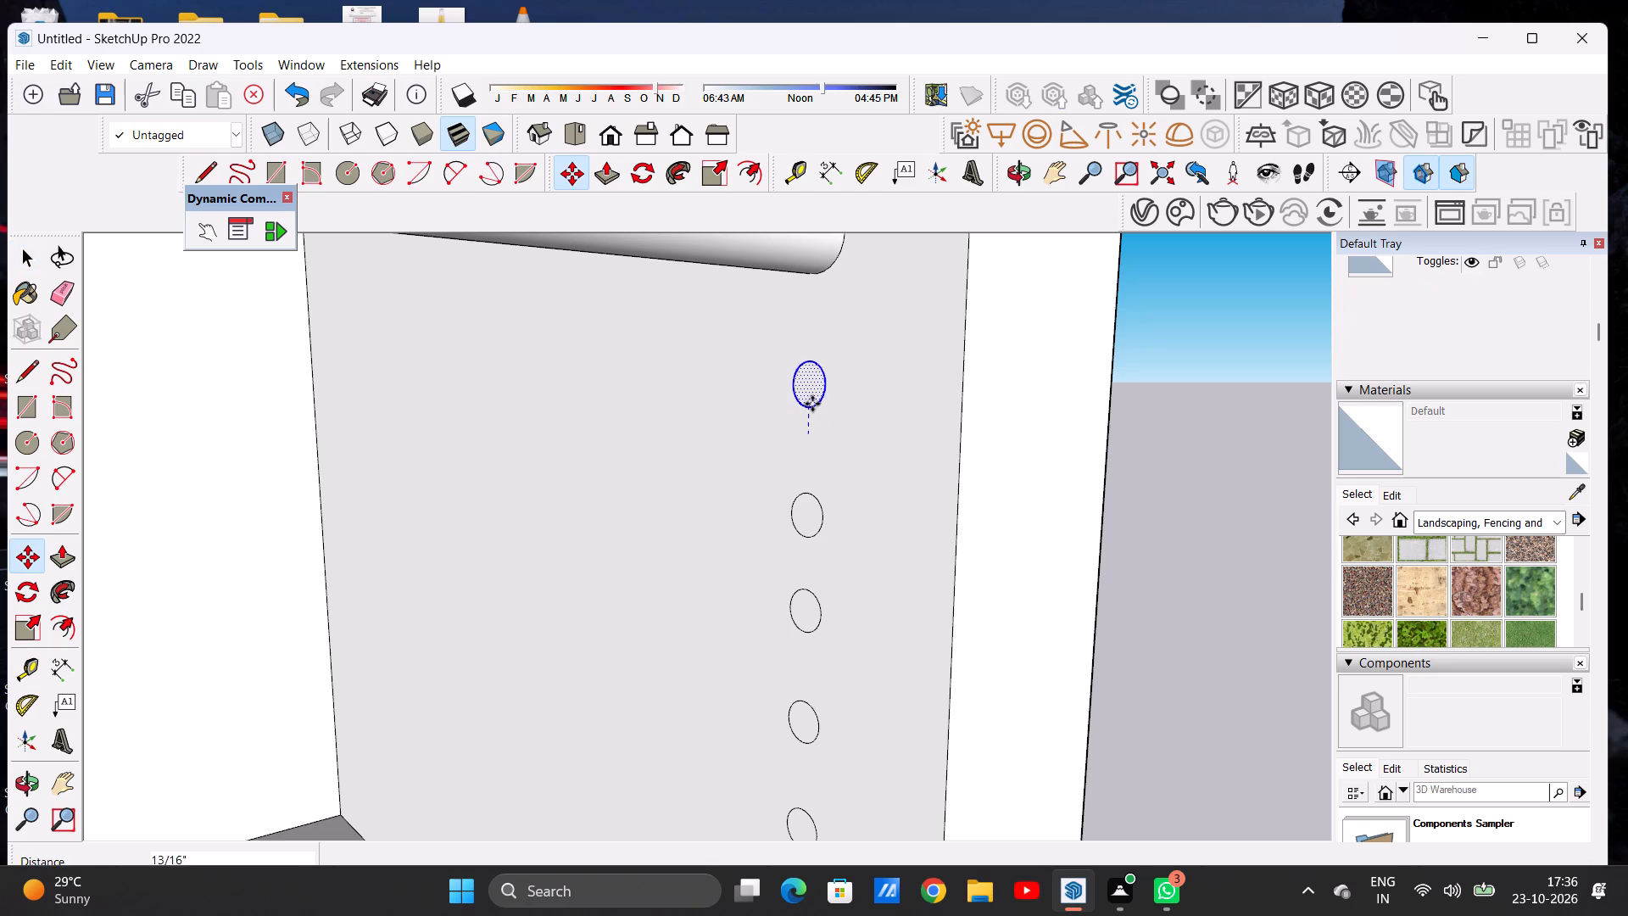
left_click(814, 393)
key("space")
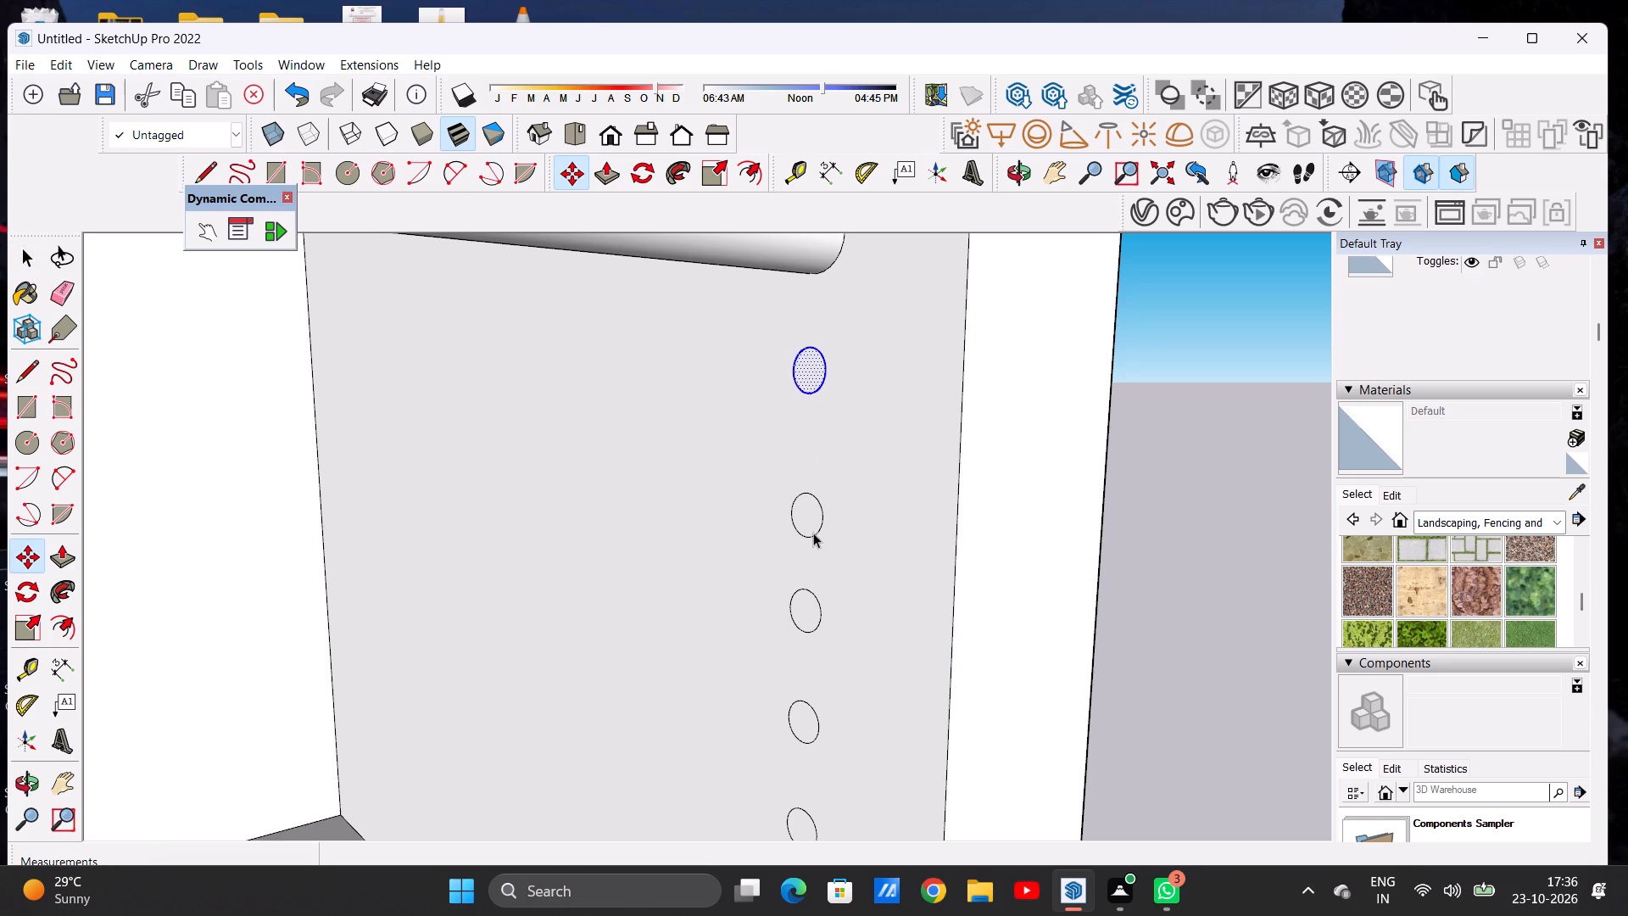
Move the second small circle from the top straight up, closer to the topmost one.
double_click(809, 520)
key("m")
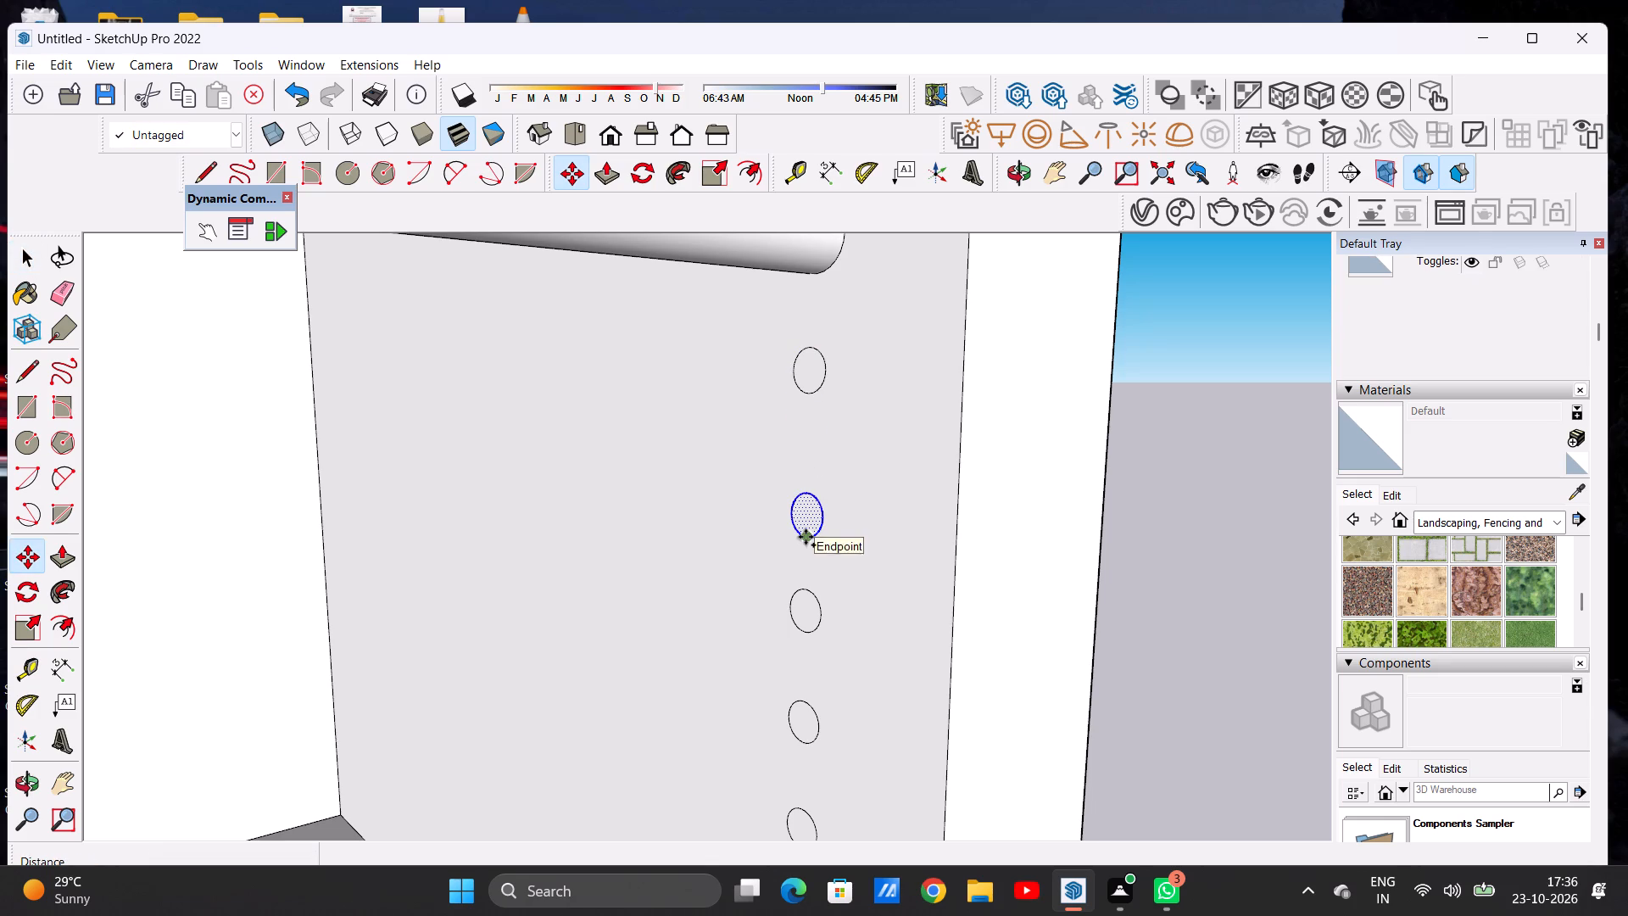
left_click(806, 537)
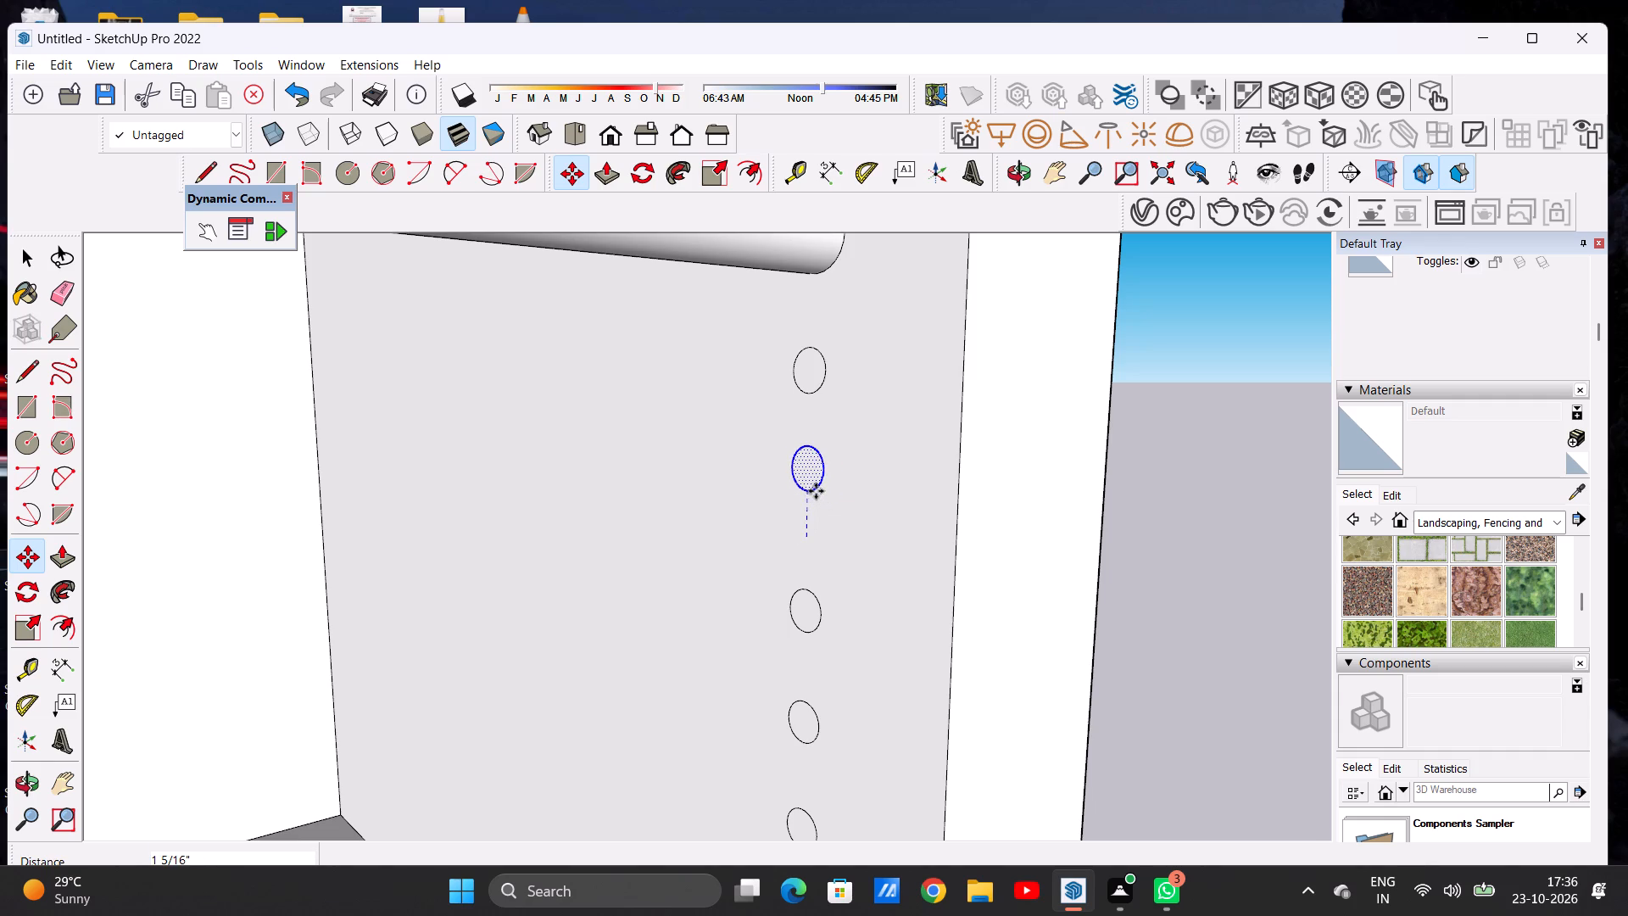
left_click(817, 483)
key("space")
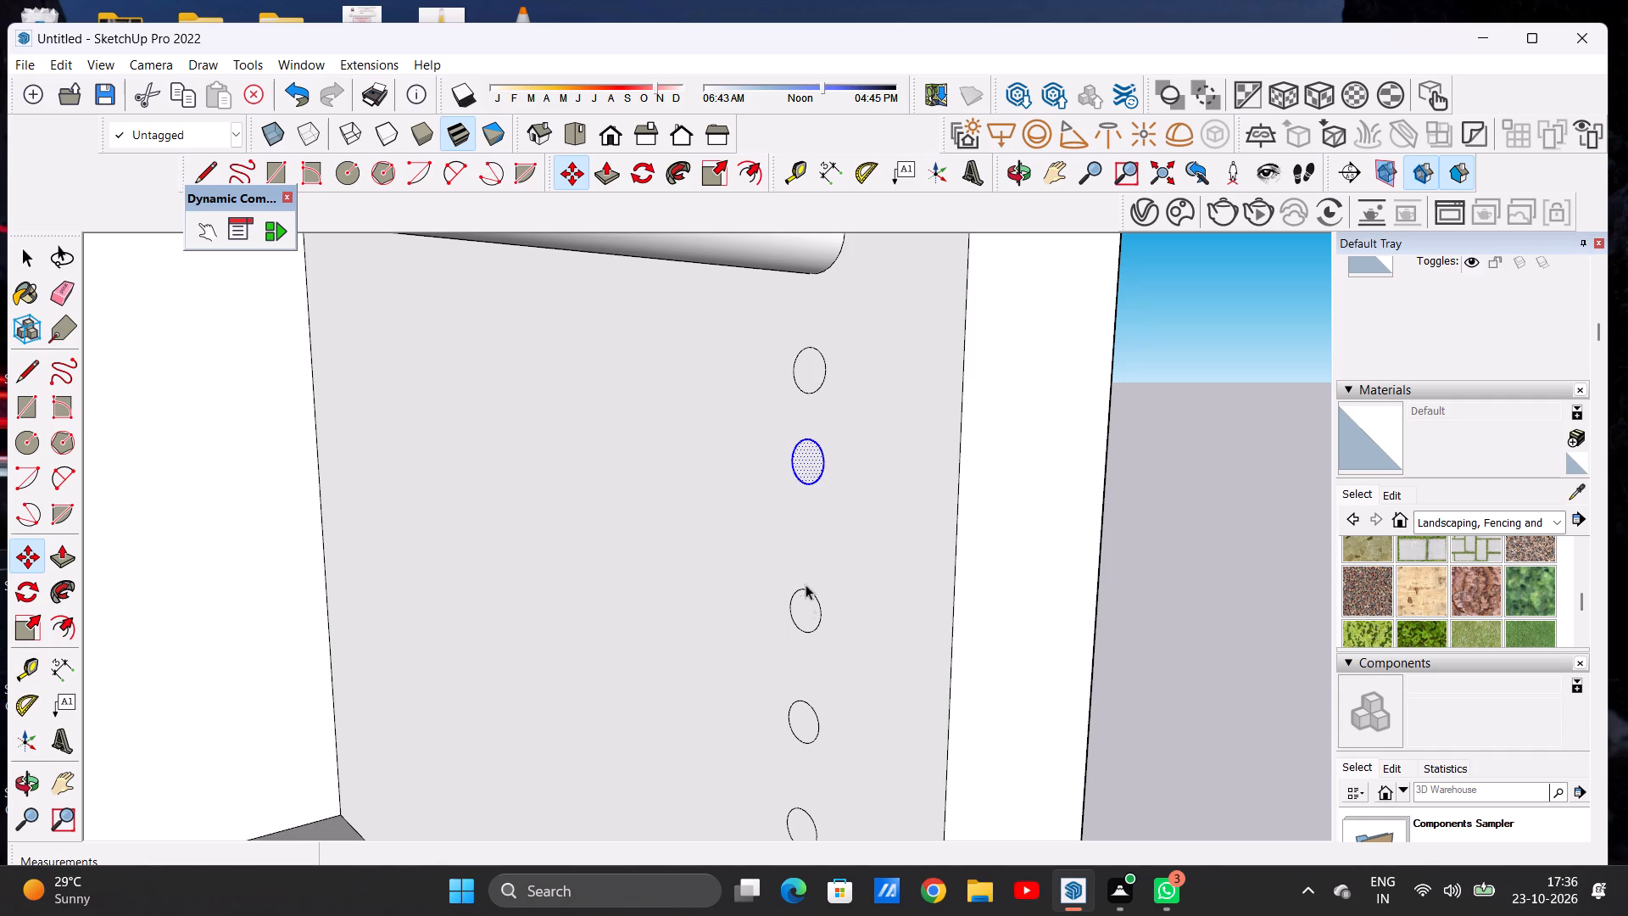
Move the third small circle from the top straight up by about 1 3/4", matching the spacing above it.
double_click(798, 611)
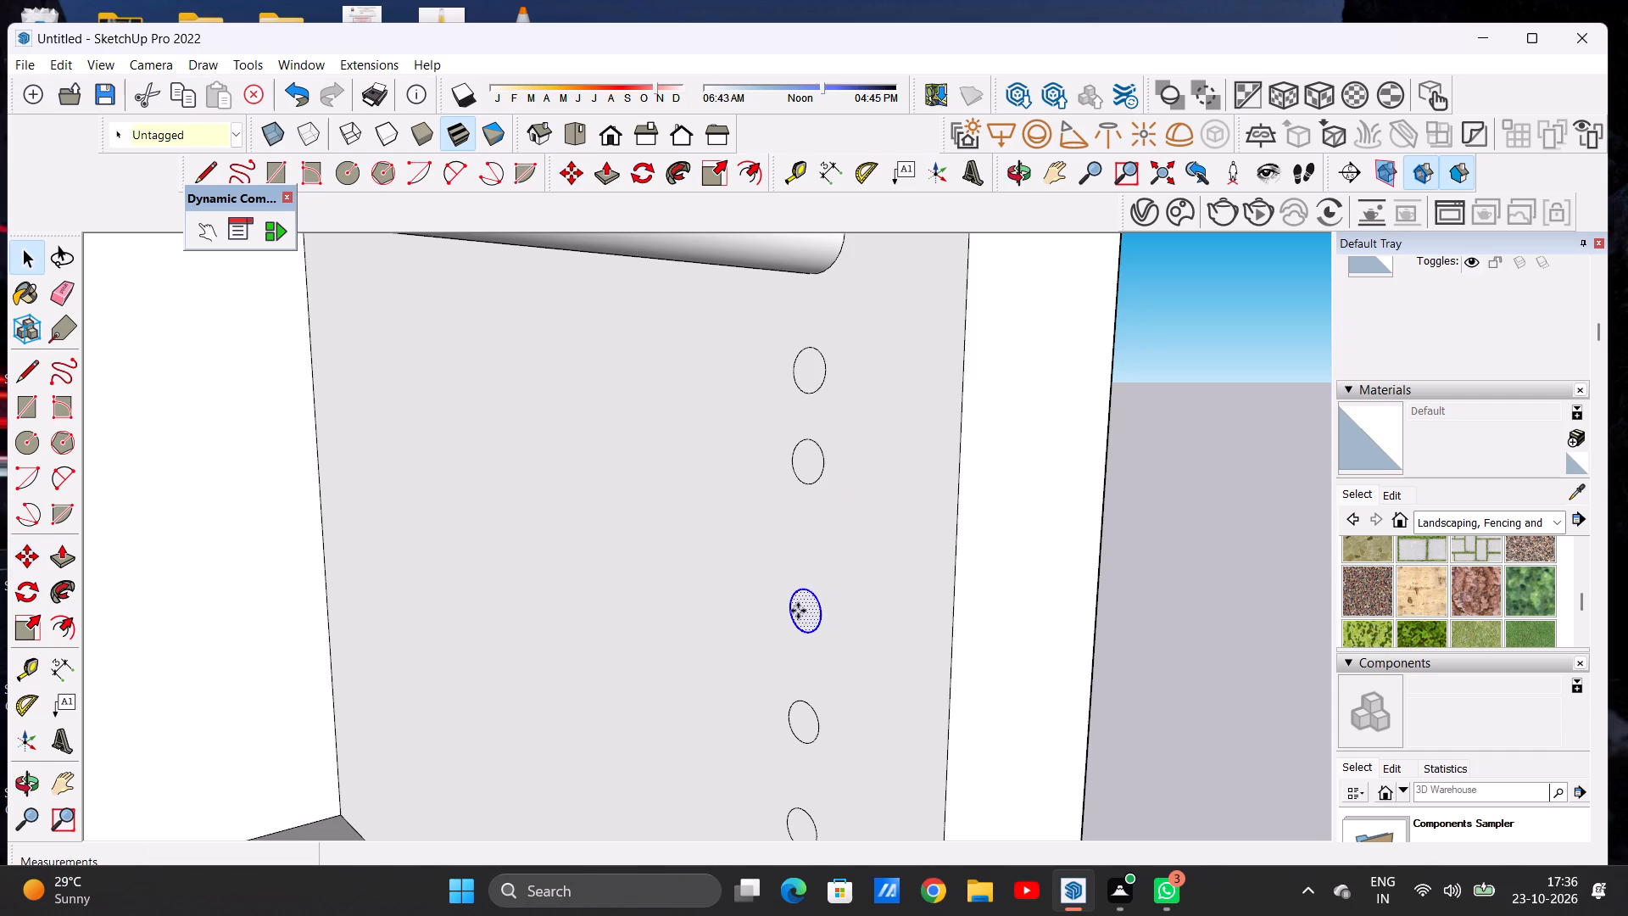
key("m")
left_click(809, 633)
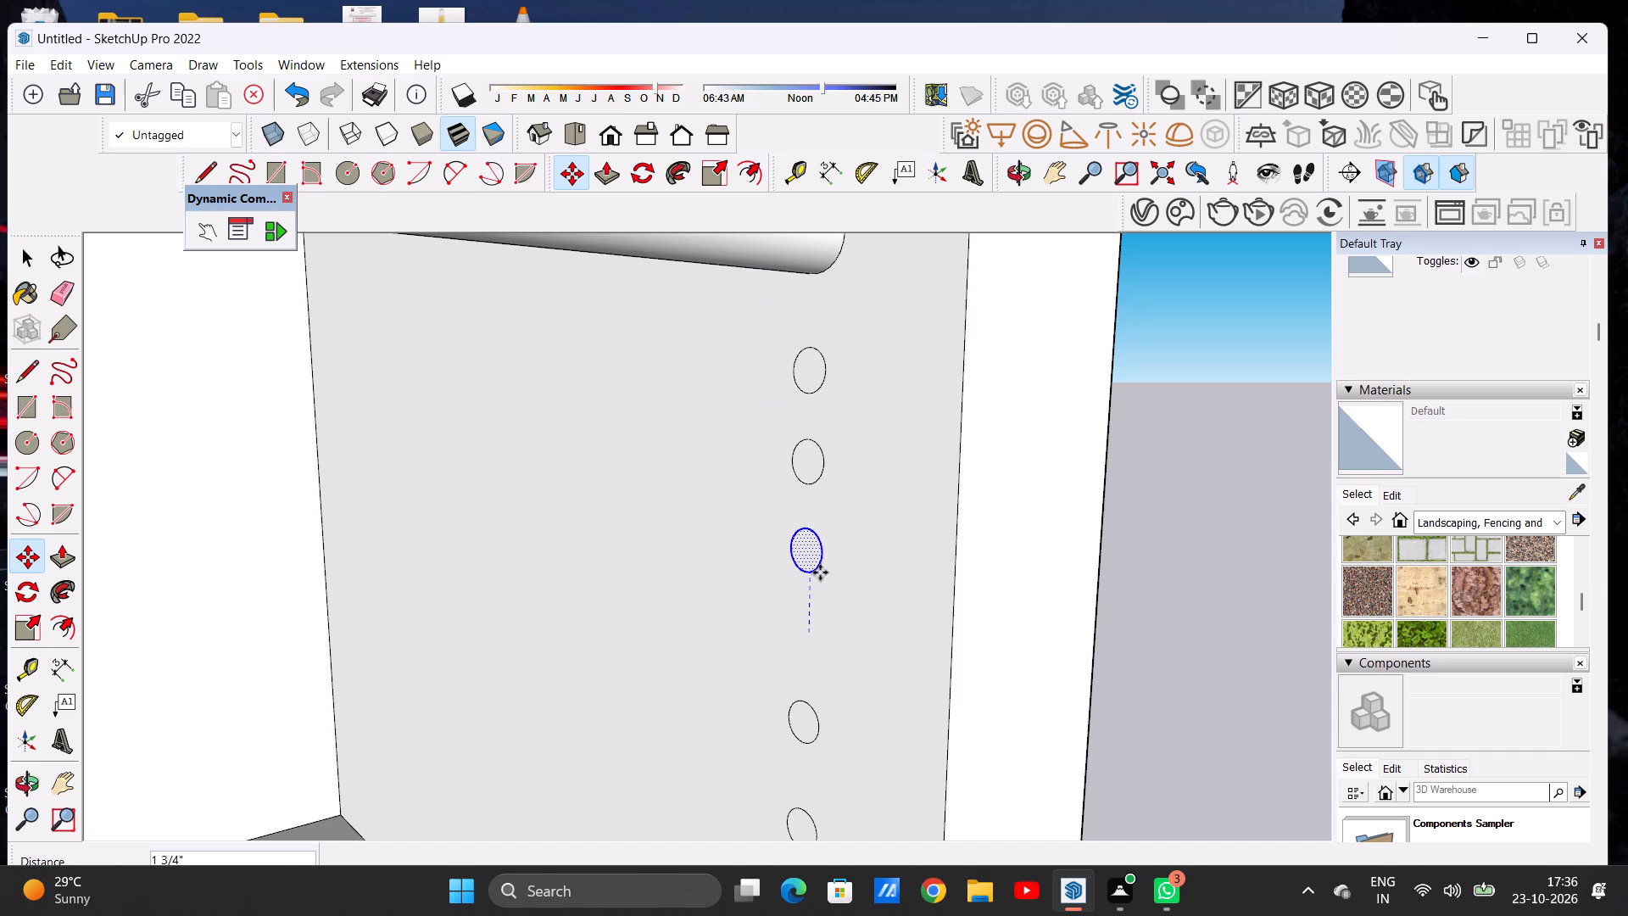
left_click(820, 573)
key("space")
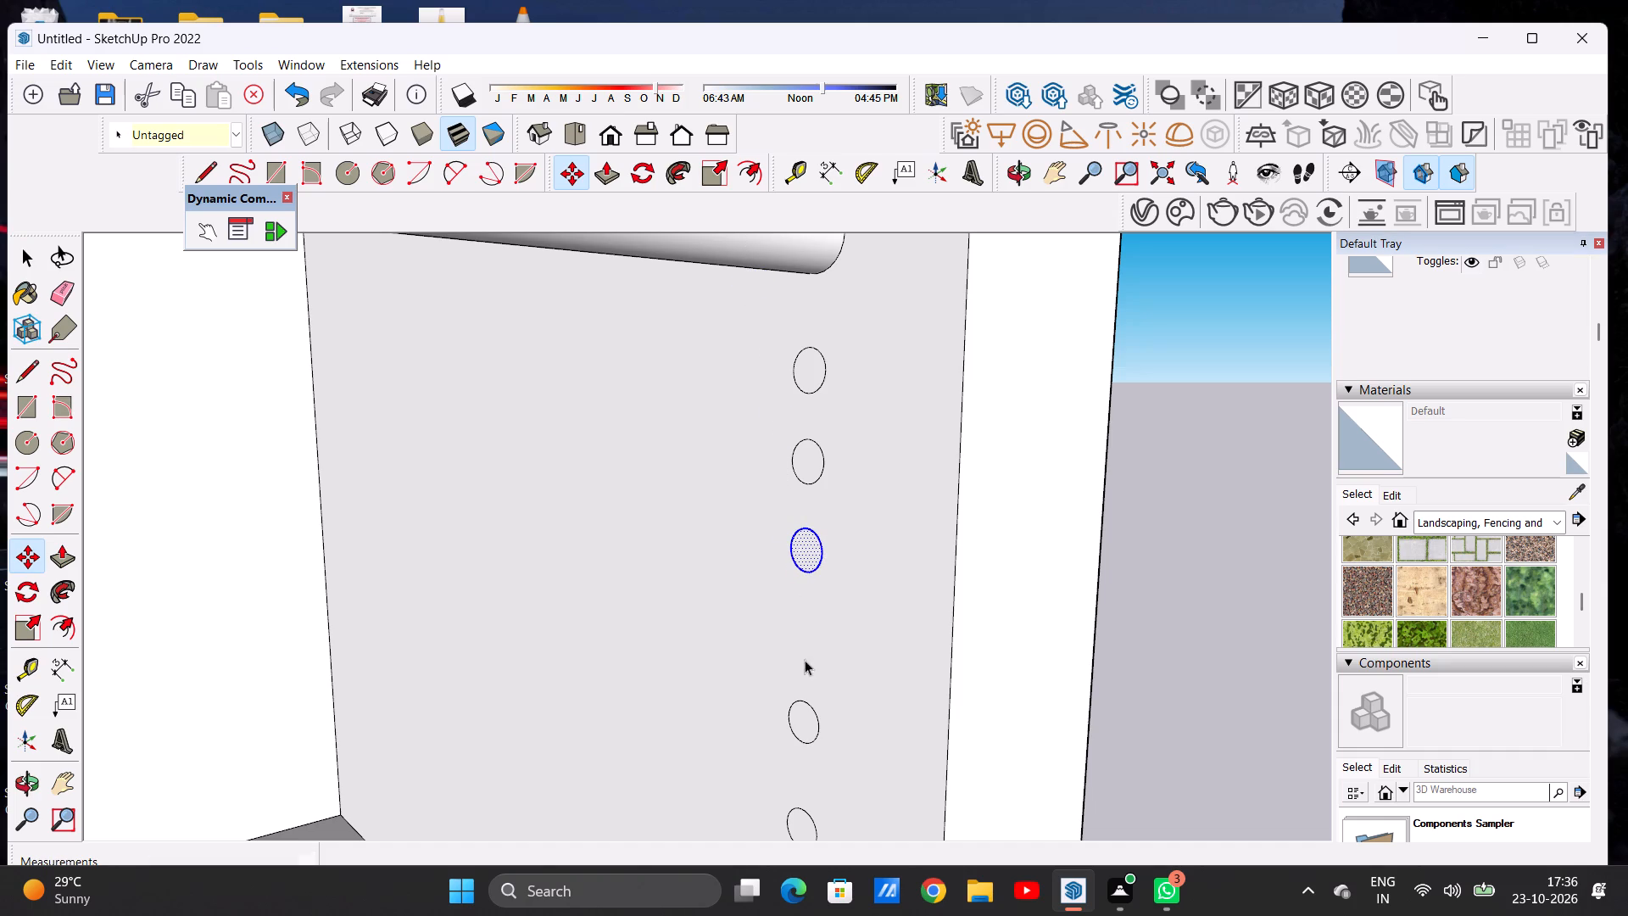
Move the fourth small circle from the top straight up to continue the same spacing as the circles above.
triple_click(804, 718)
left_click(1219, 611)
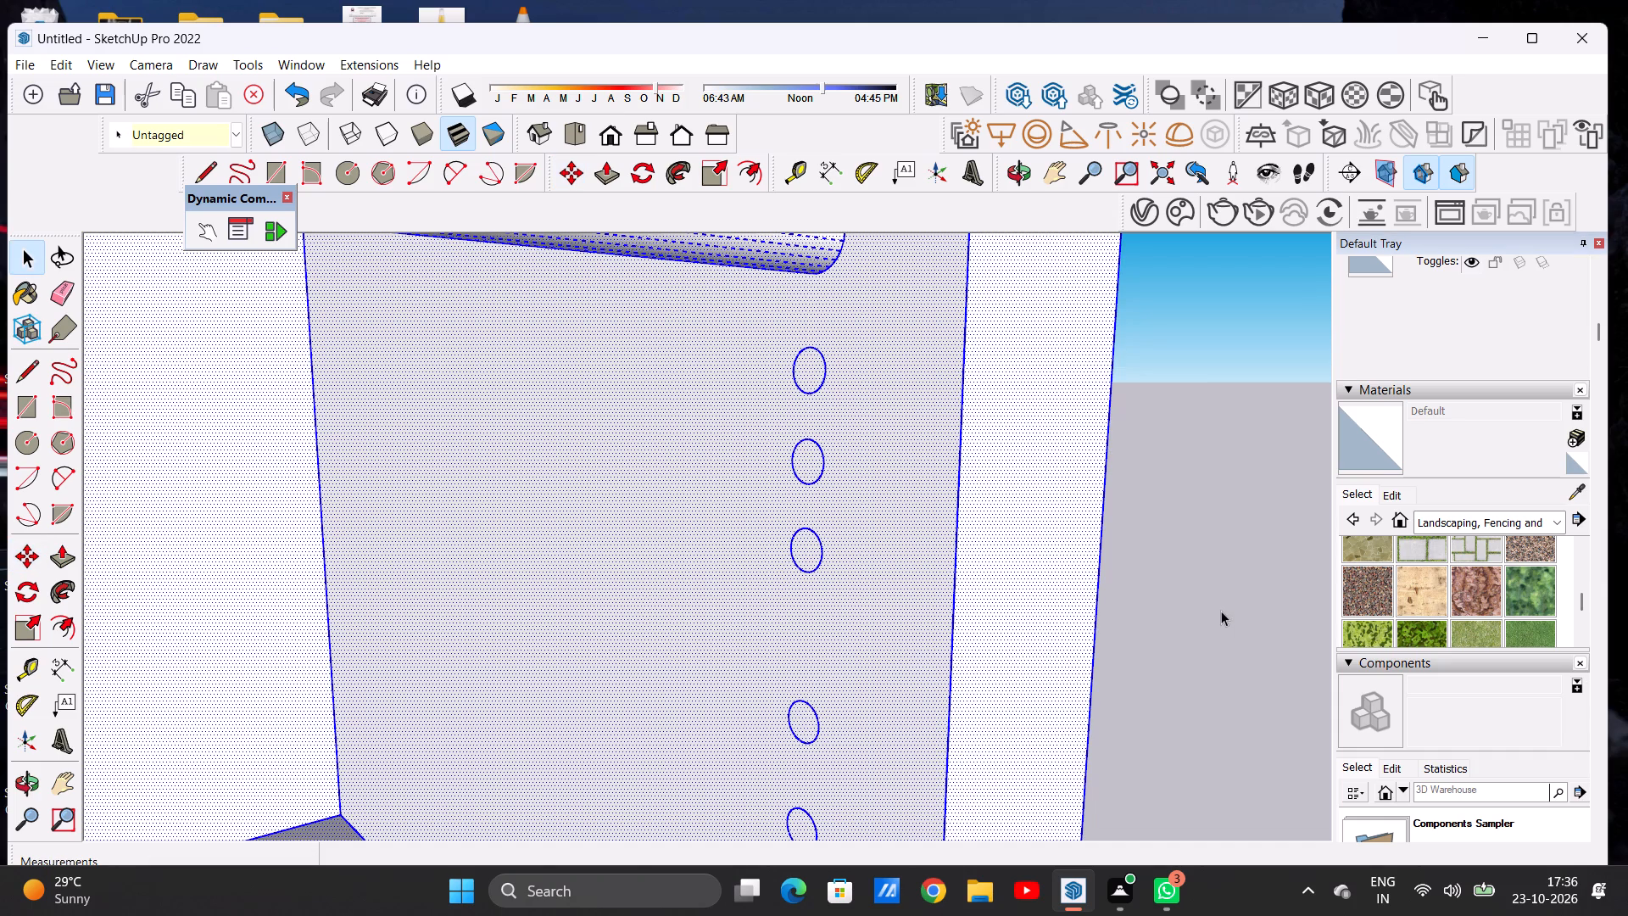
double_click(811, 720)
key("m")
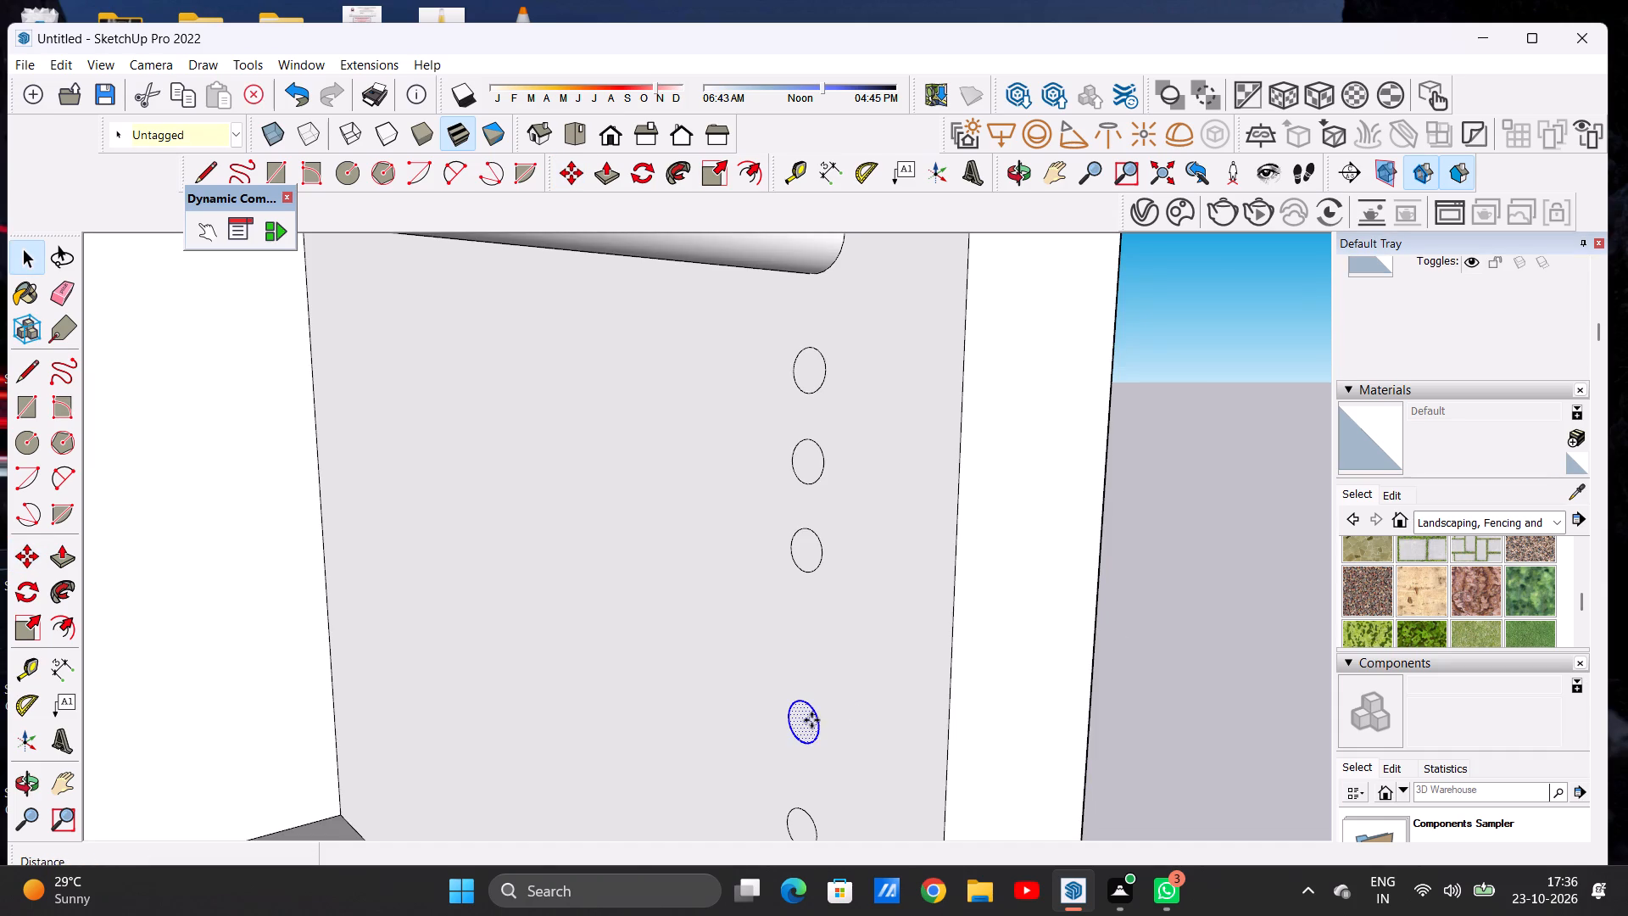
left_click(805, 745)
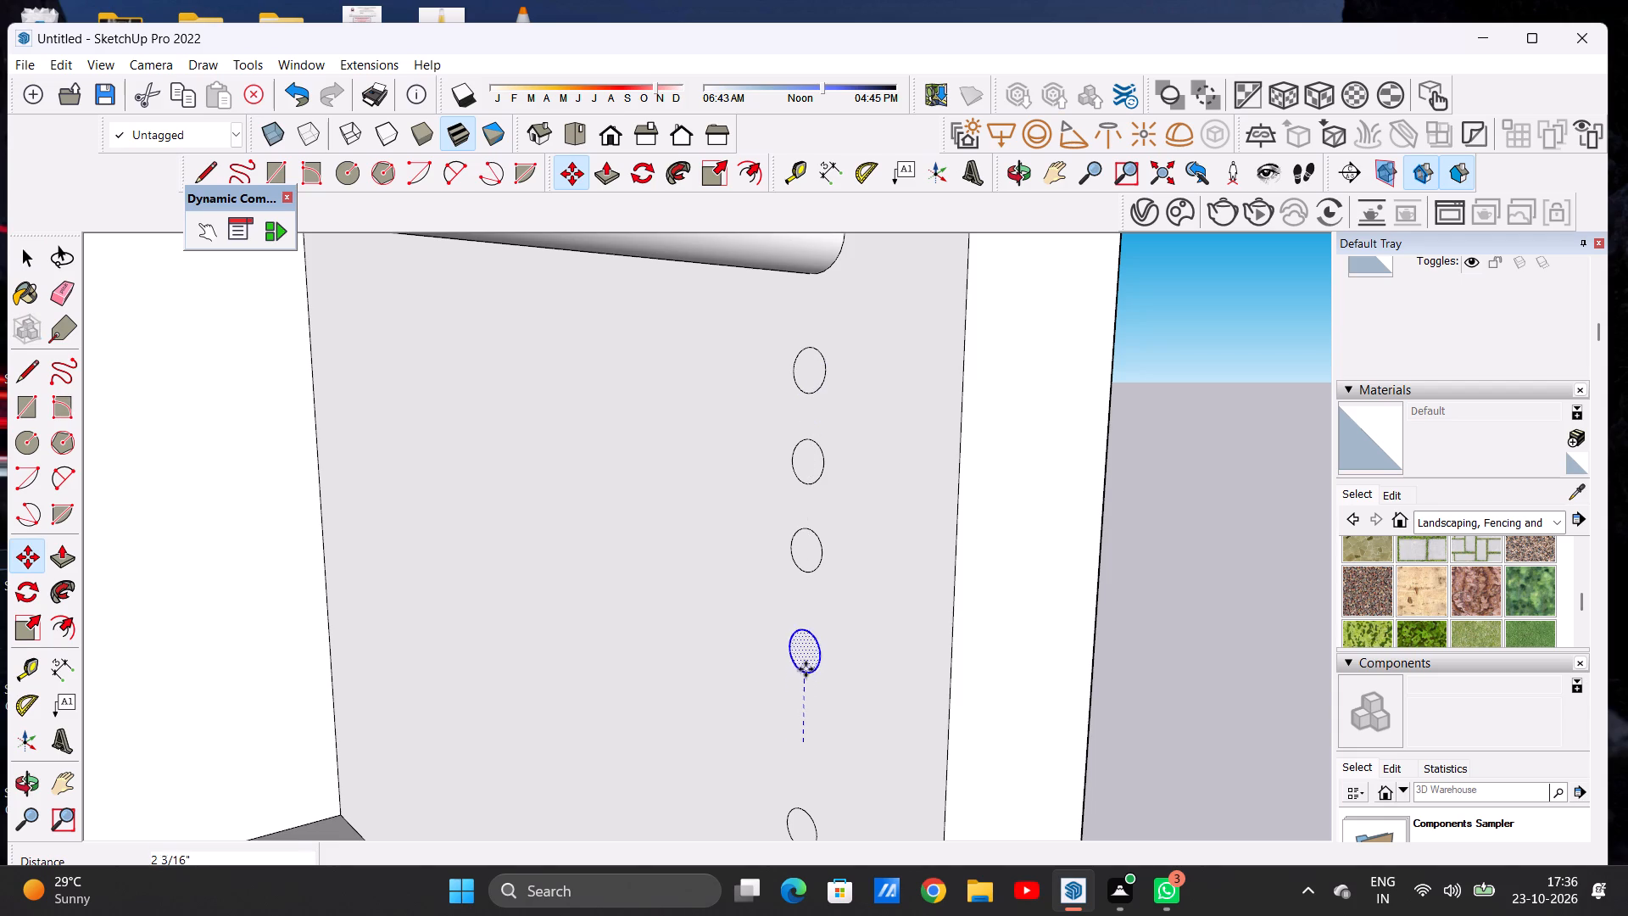
left_click(811, 662)
key("space")
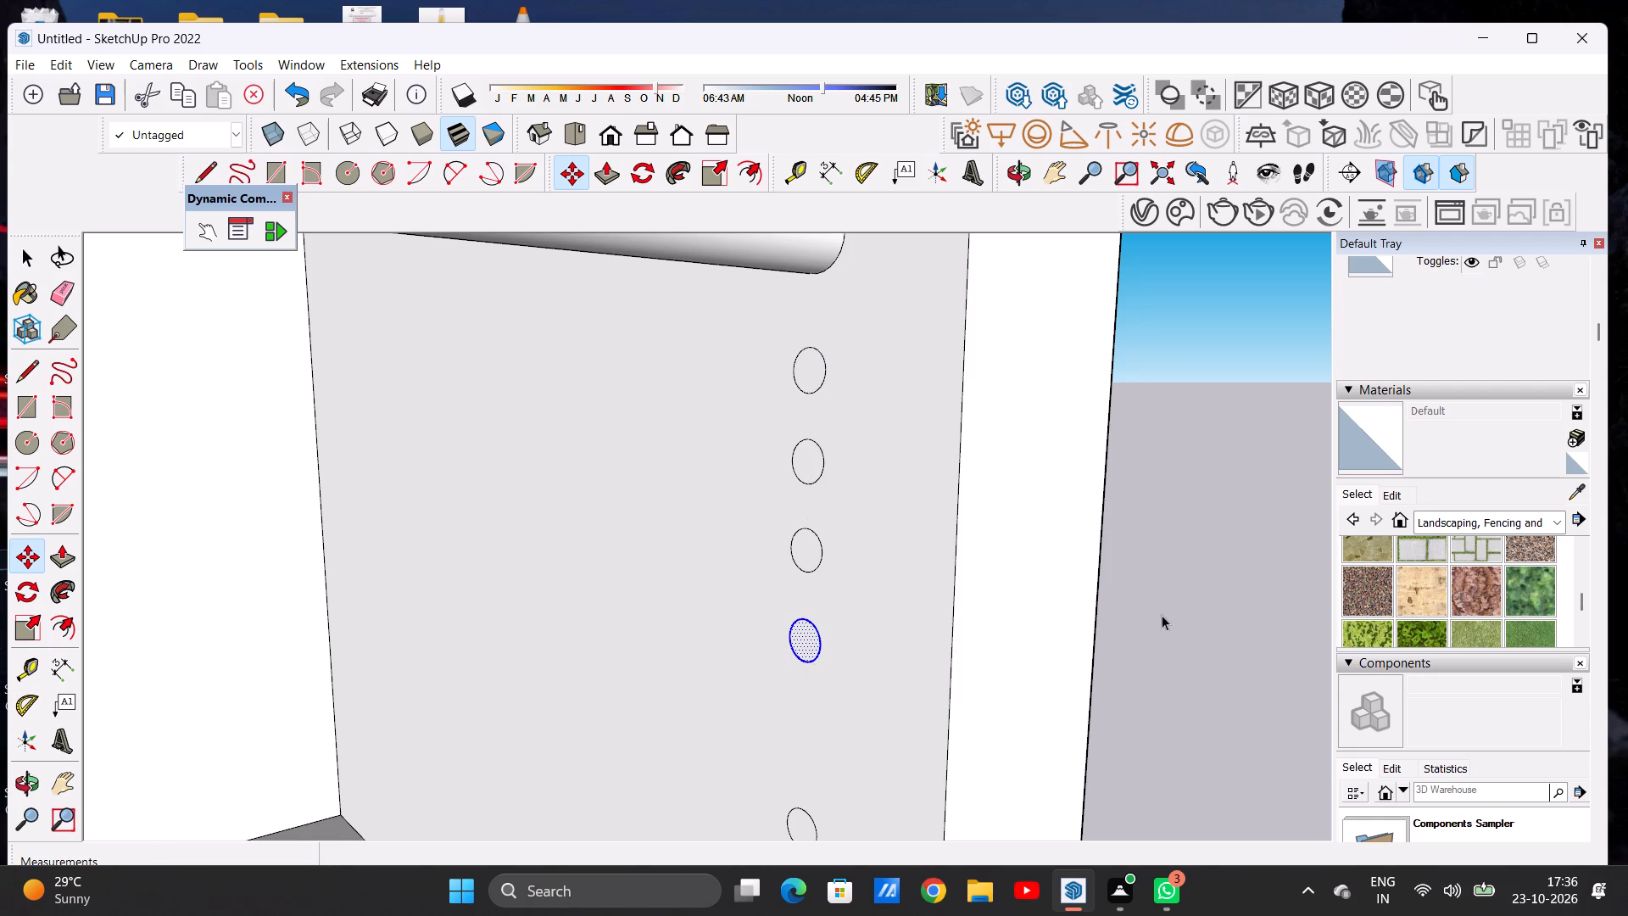
Move the fifth small circle from the top straight up to continue the column's spacing below the fourth circle.
left_click(1196, 605)
scroll(867, 489, "down", 8)
scroll(829, 676, "up", 8)
double_click(834, 644)
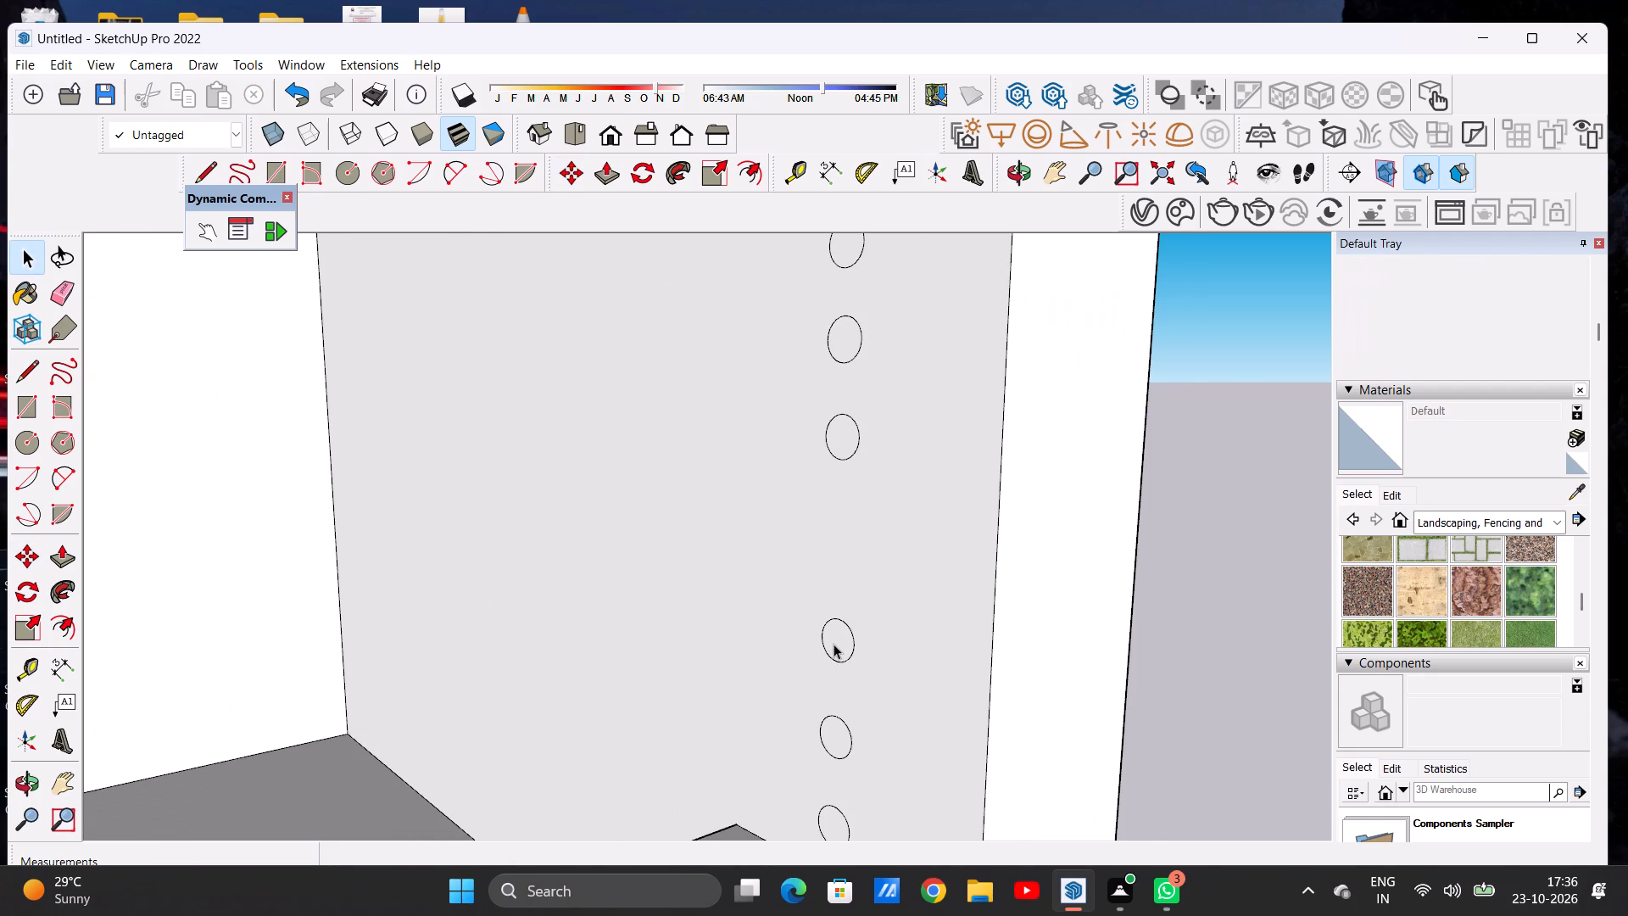
type("NM")
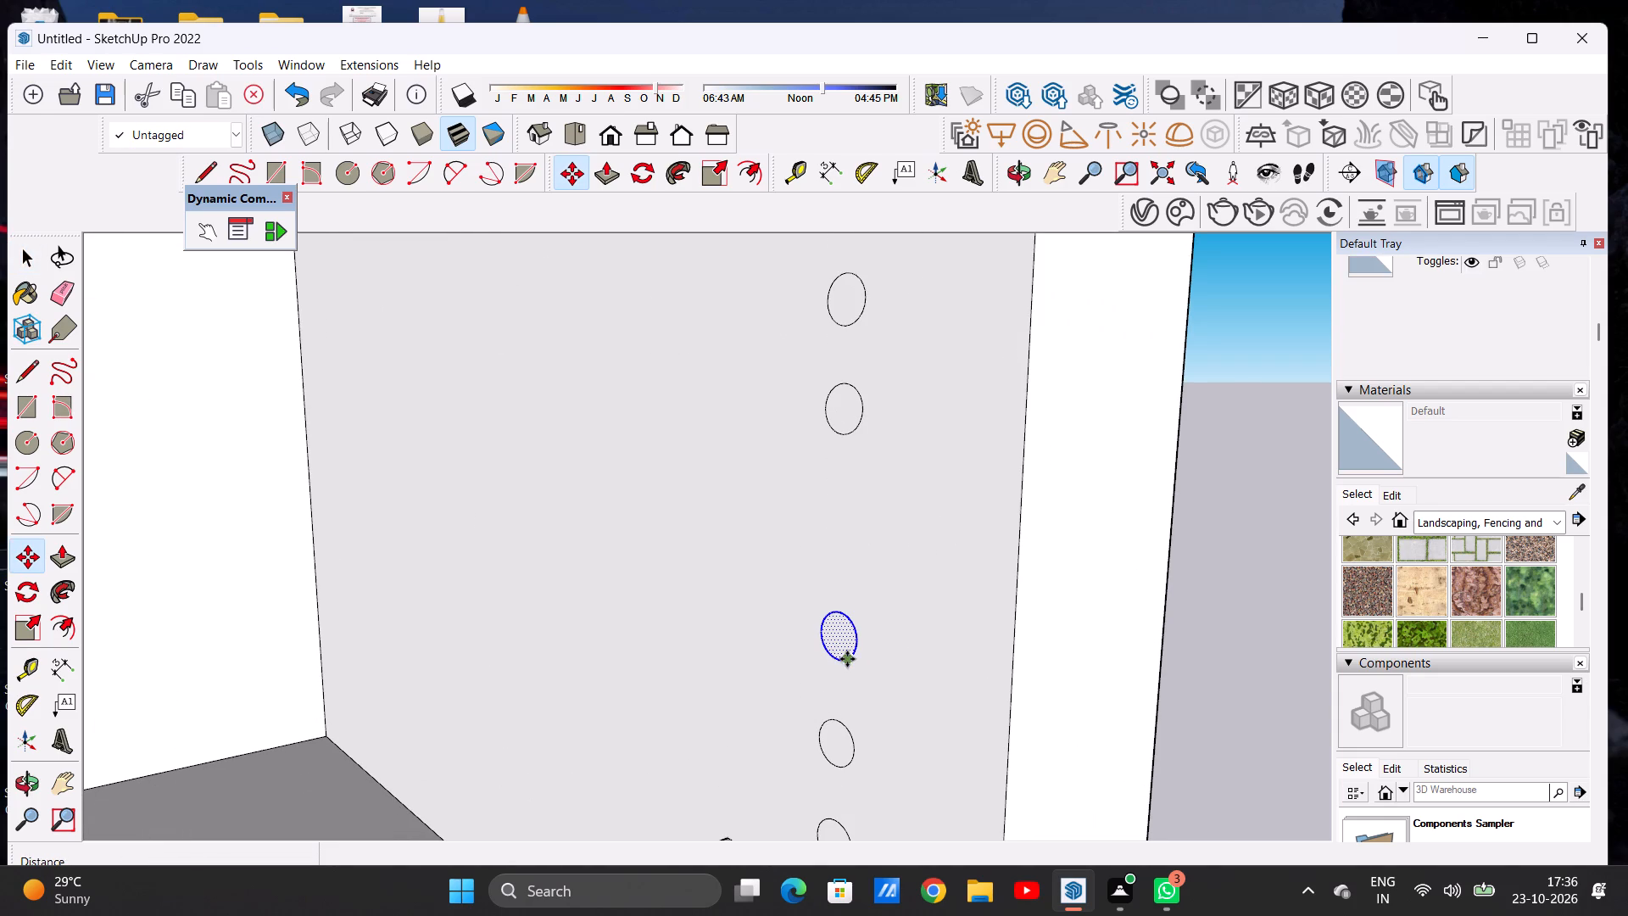
left_click(847, 659)
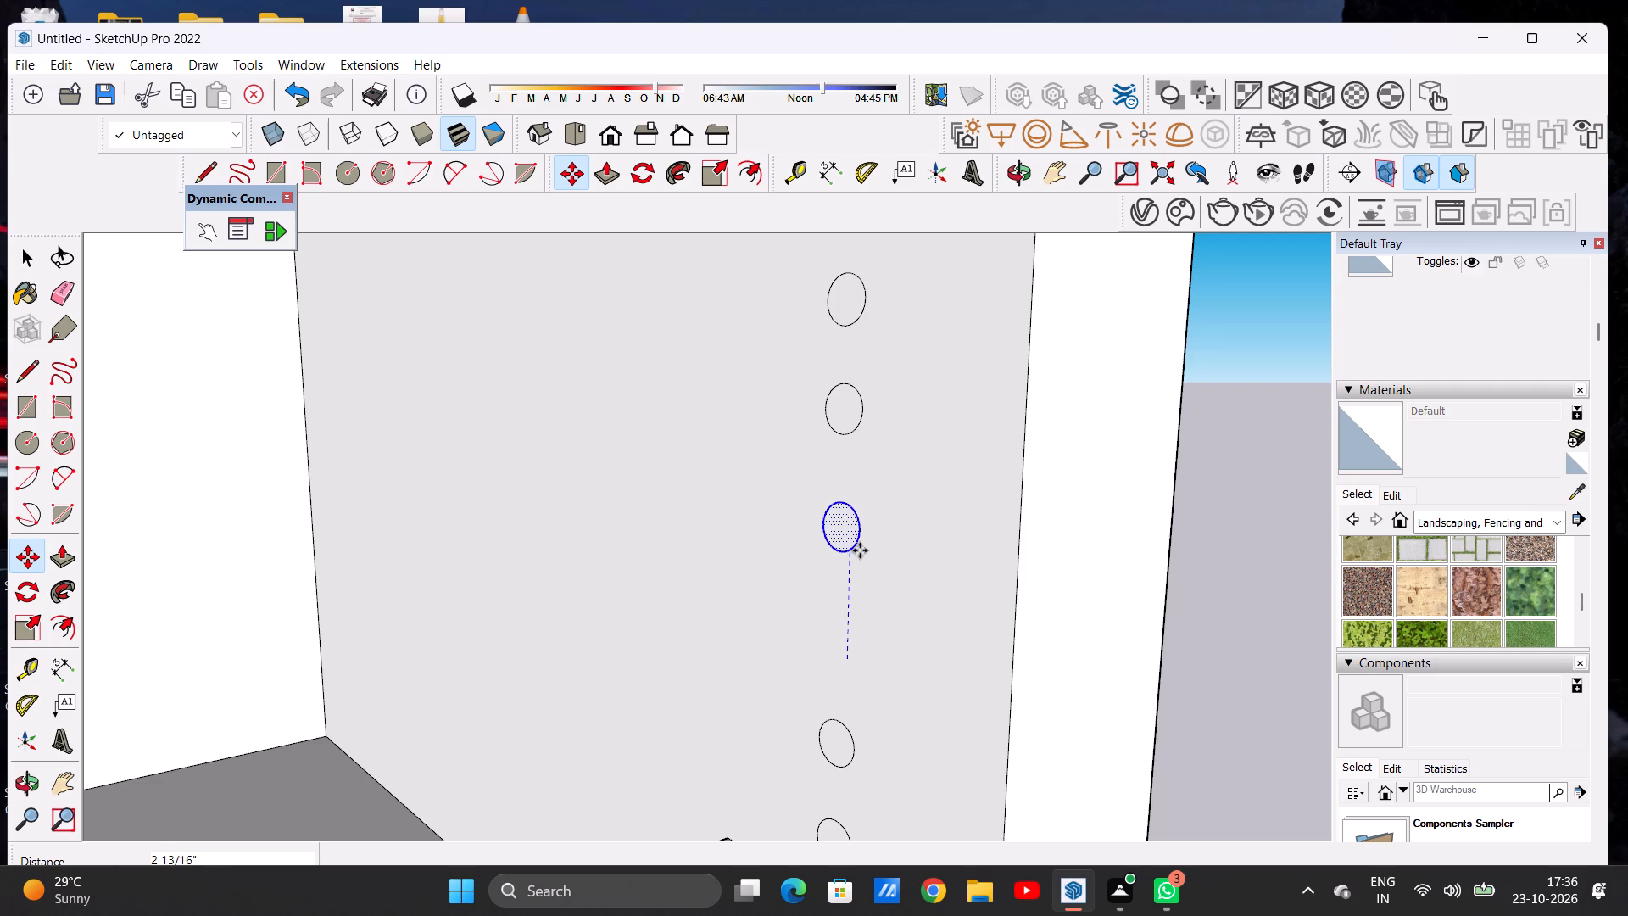
left_click(857, 546)
key("space")
Move the second-lowest small circle straight up by about 2 7/8", to just below the fifth circle.
scroll(862, 527, "down", 9)
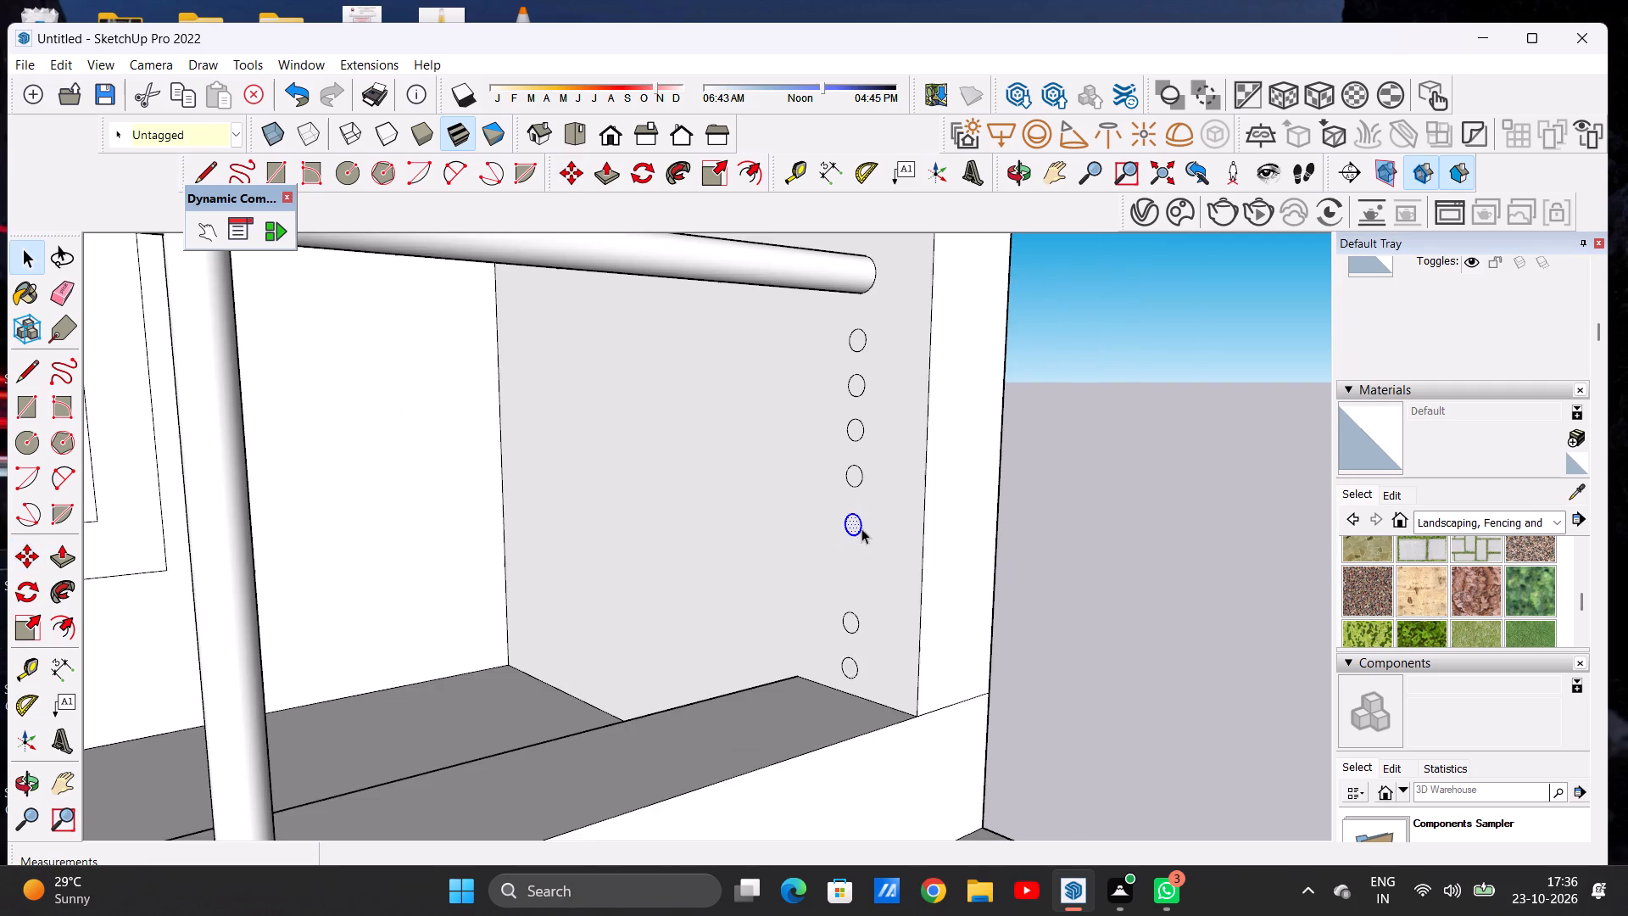
scroll(844, 626, "up", 4)
double_click(850, 619)
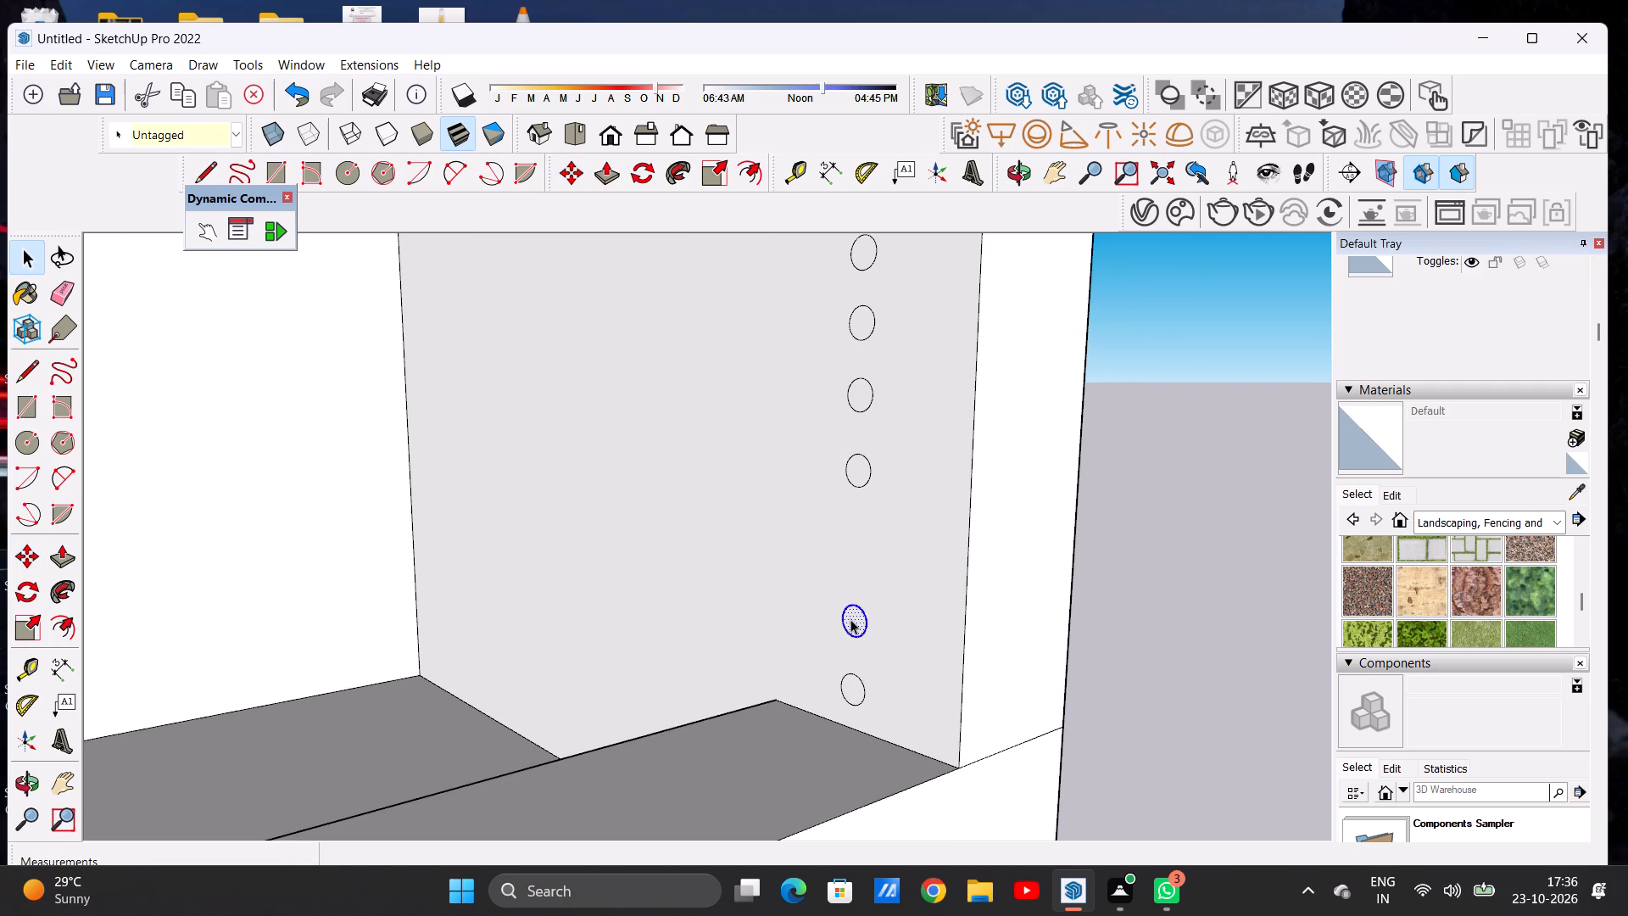
key("m")
left_click(861, 639)
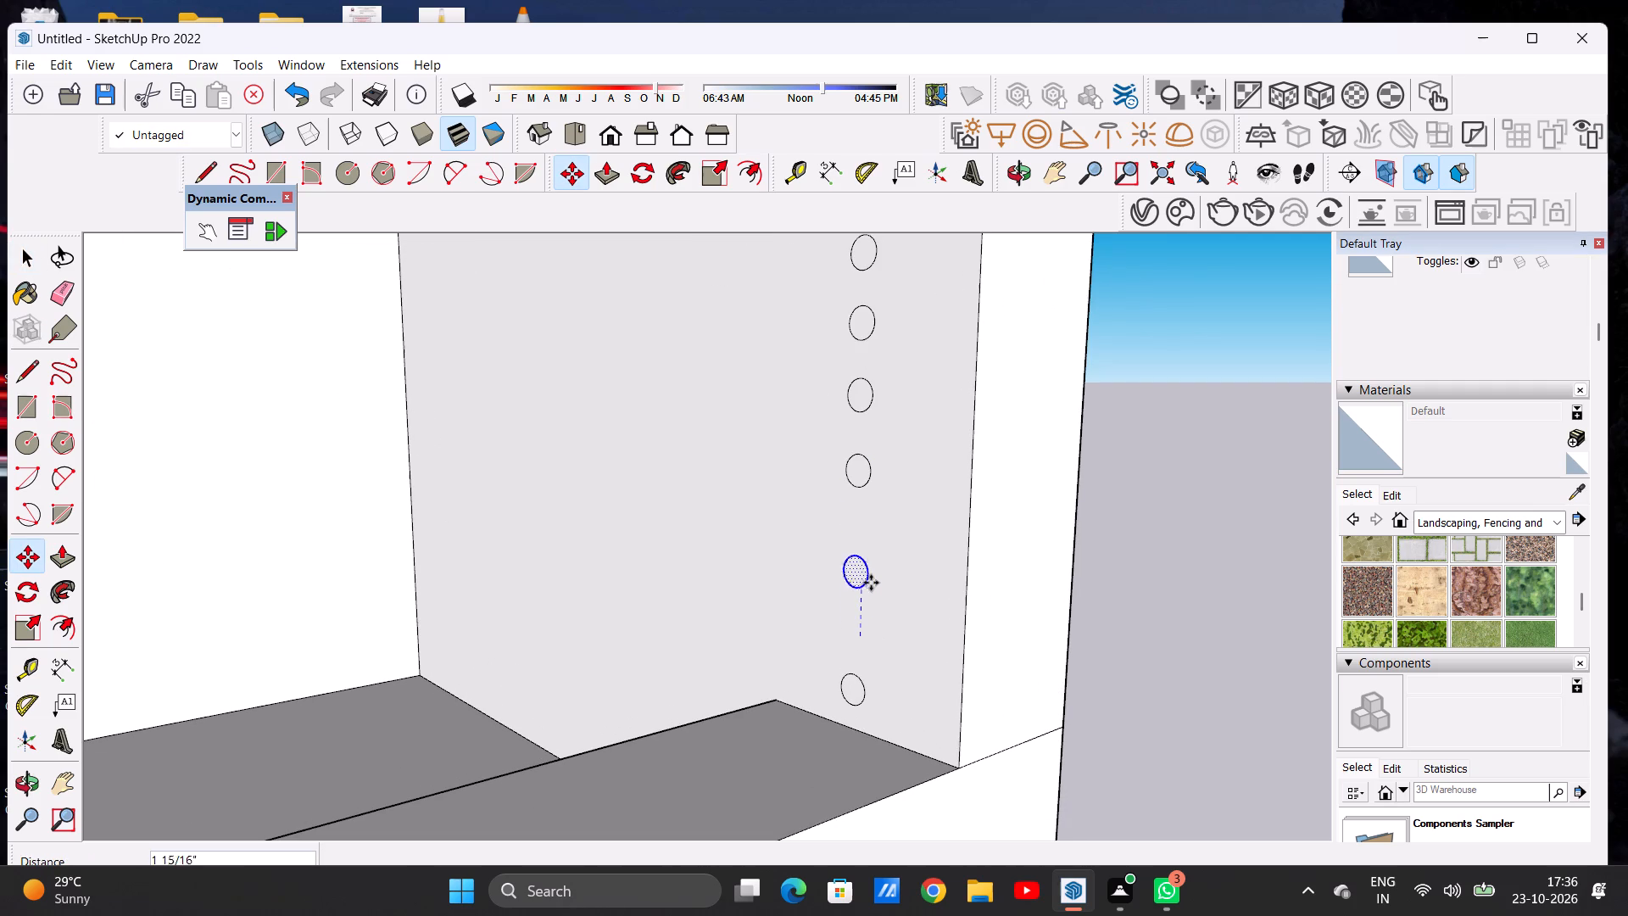
left_click(870, 563)
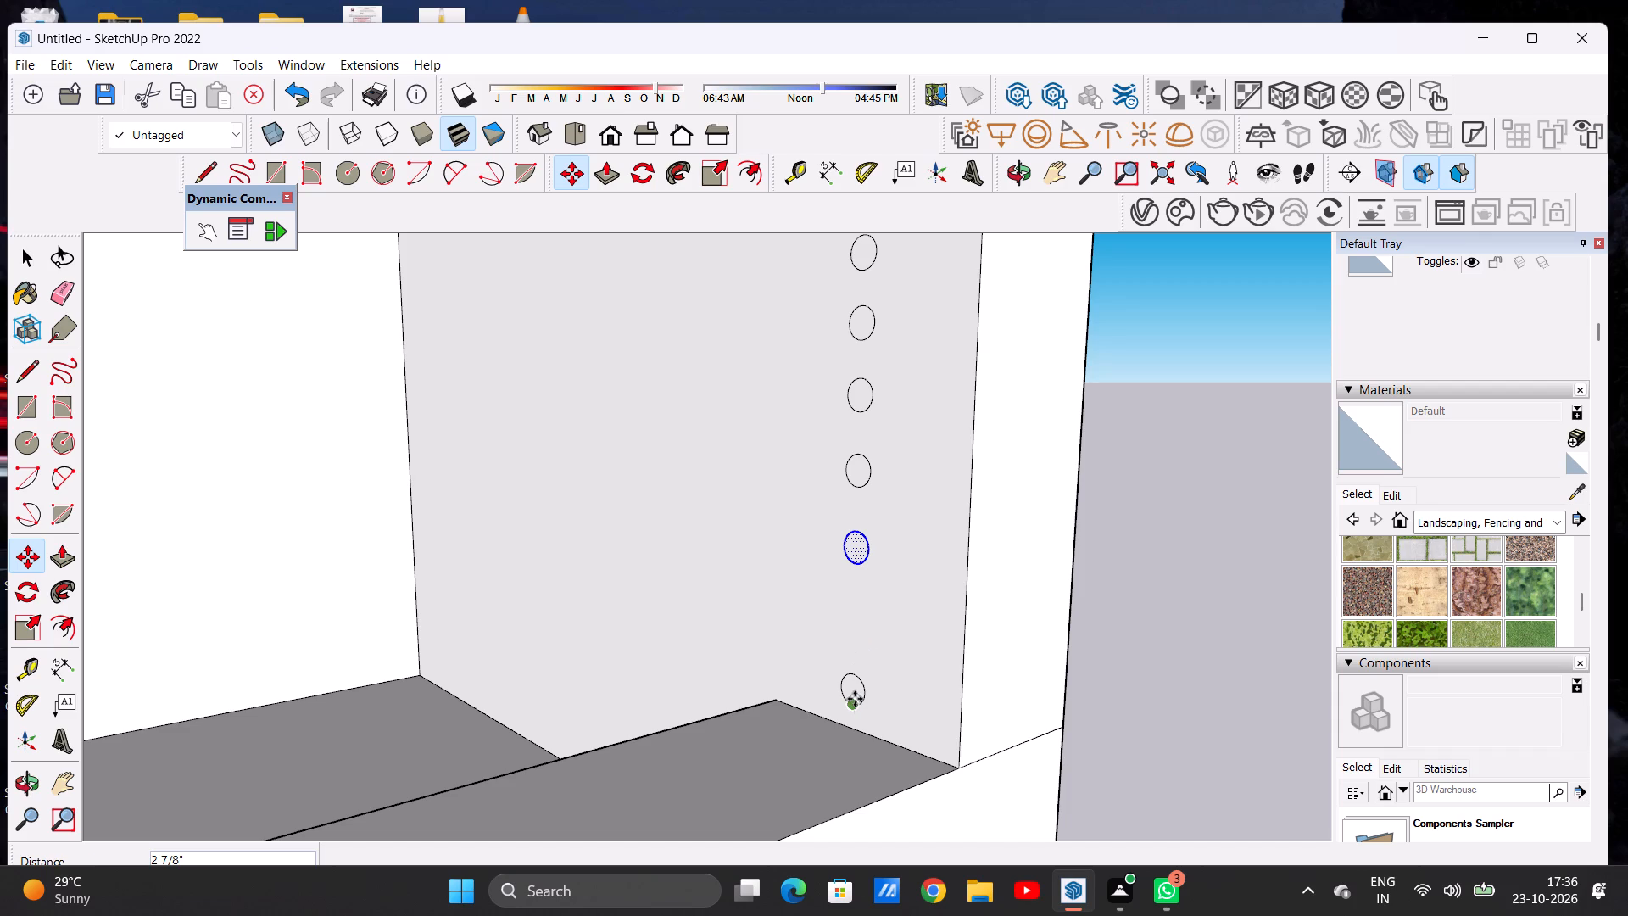
Copy the lowest small circle straight up by about 2 15/16" to fill the gap above it with another circle.
key("space")
double_click(853, 695)
key("m")
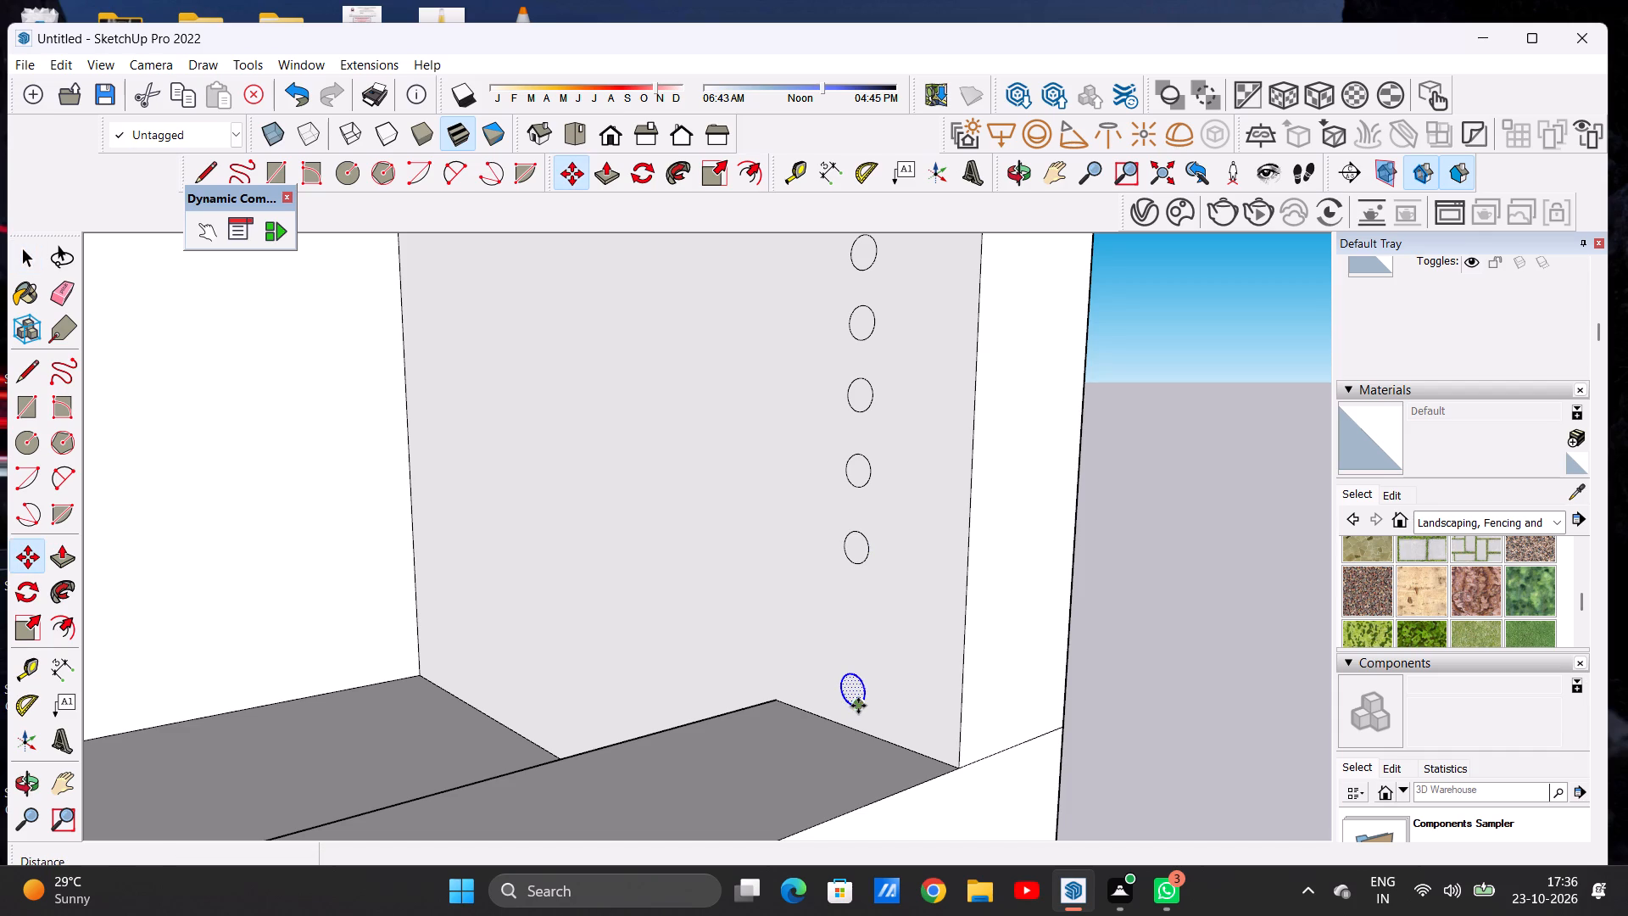
left_click(858, 706)
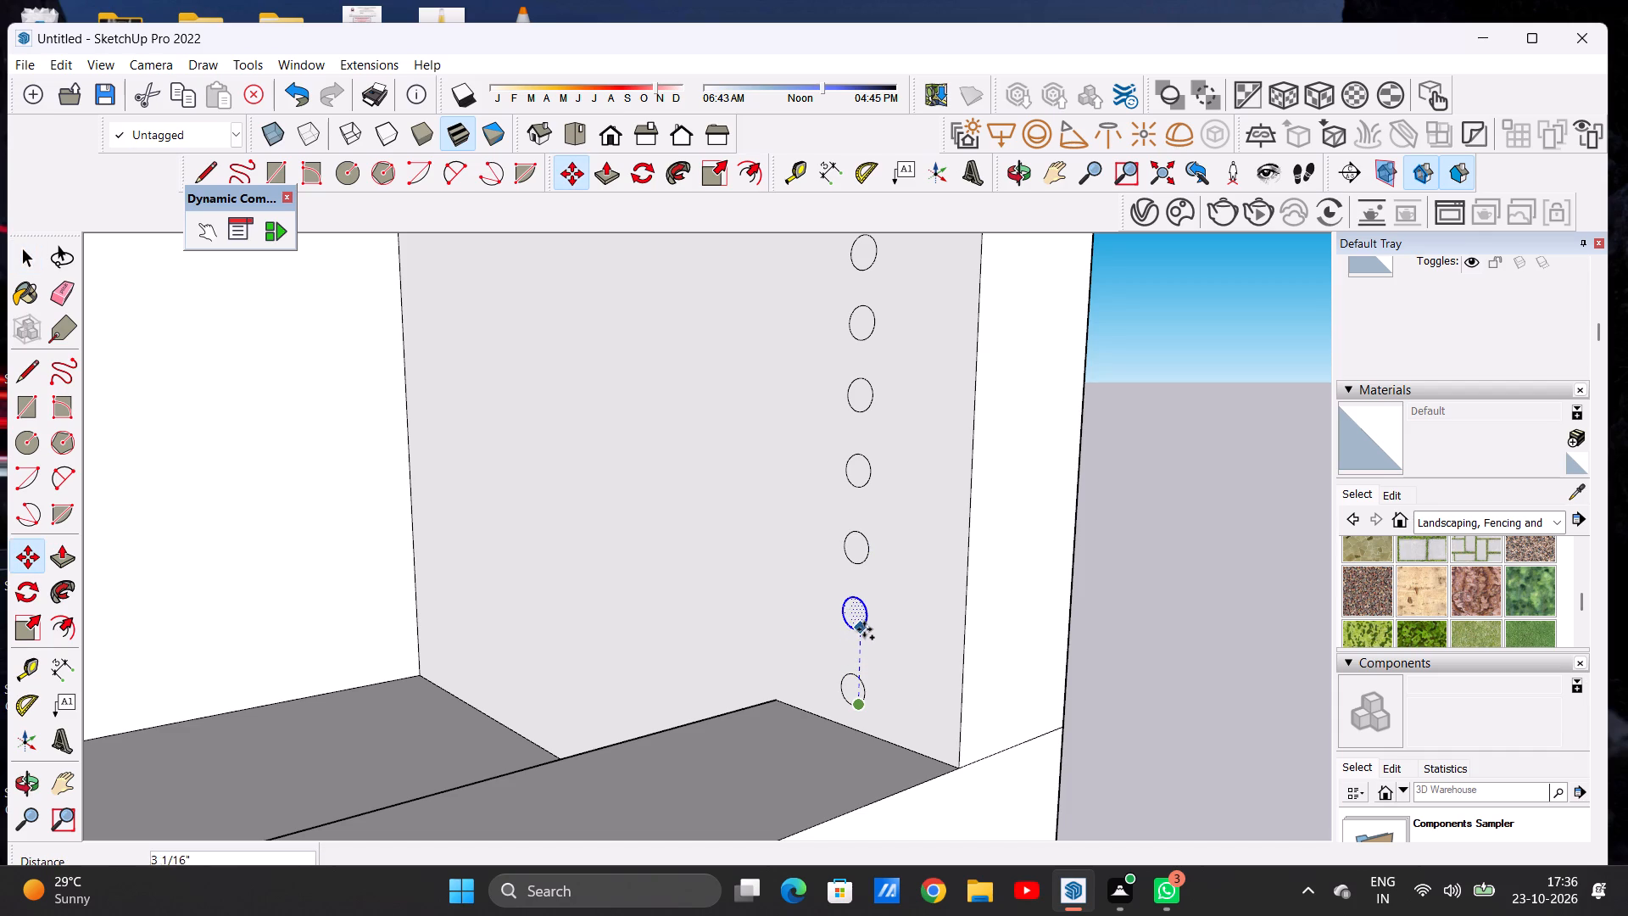
left_click(865, 631)
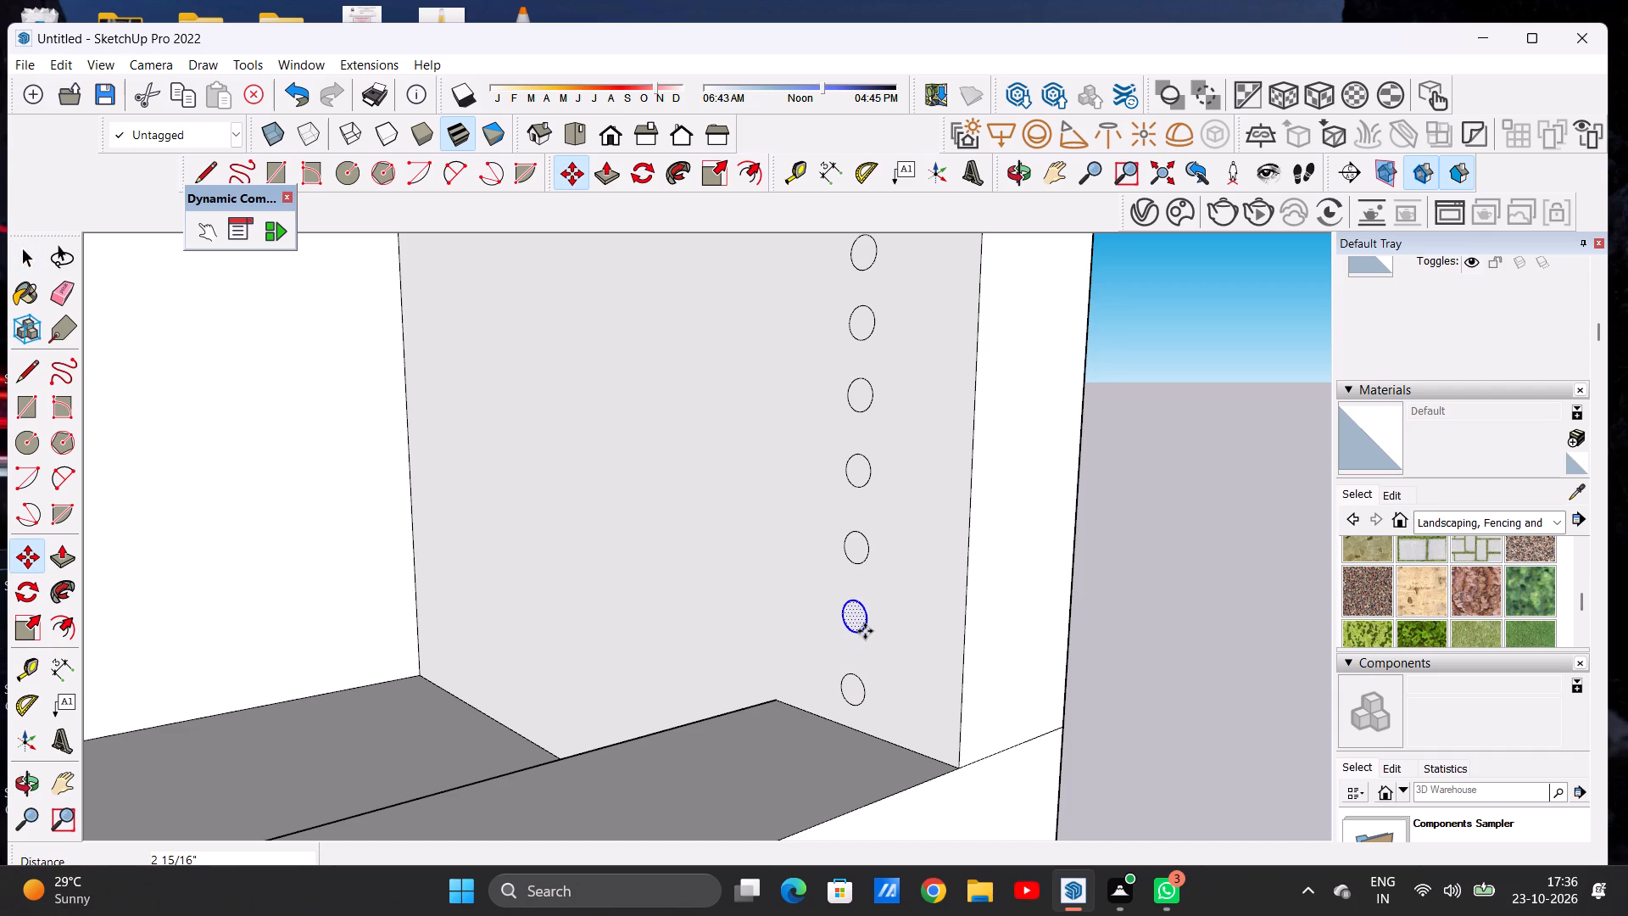
key("space")
key("space")
left_click(1158, 514)
scroll(750, 628, "down", 9)
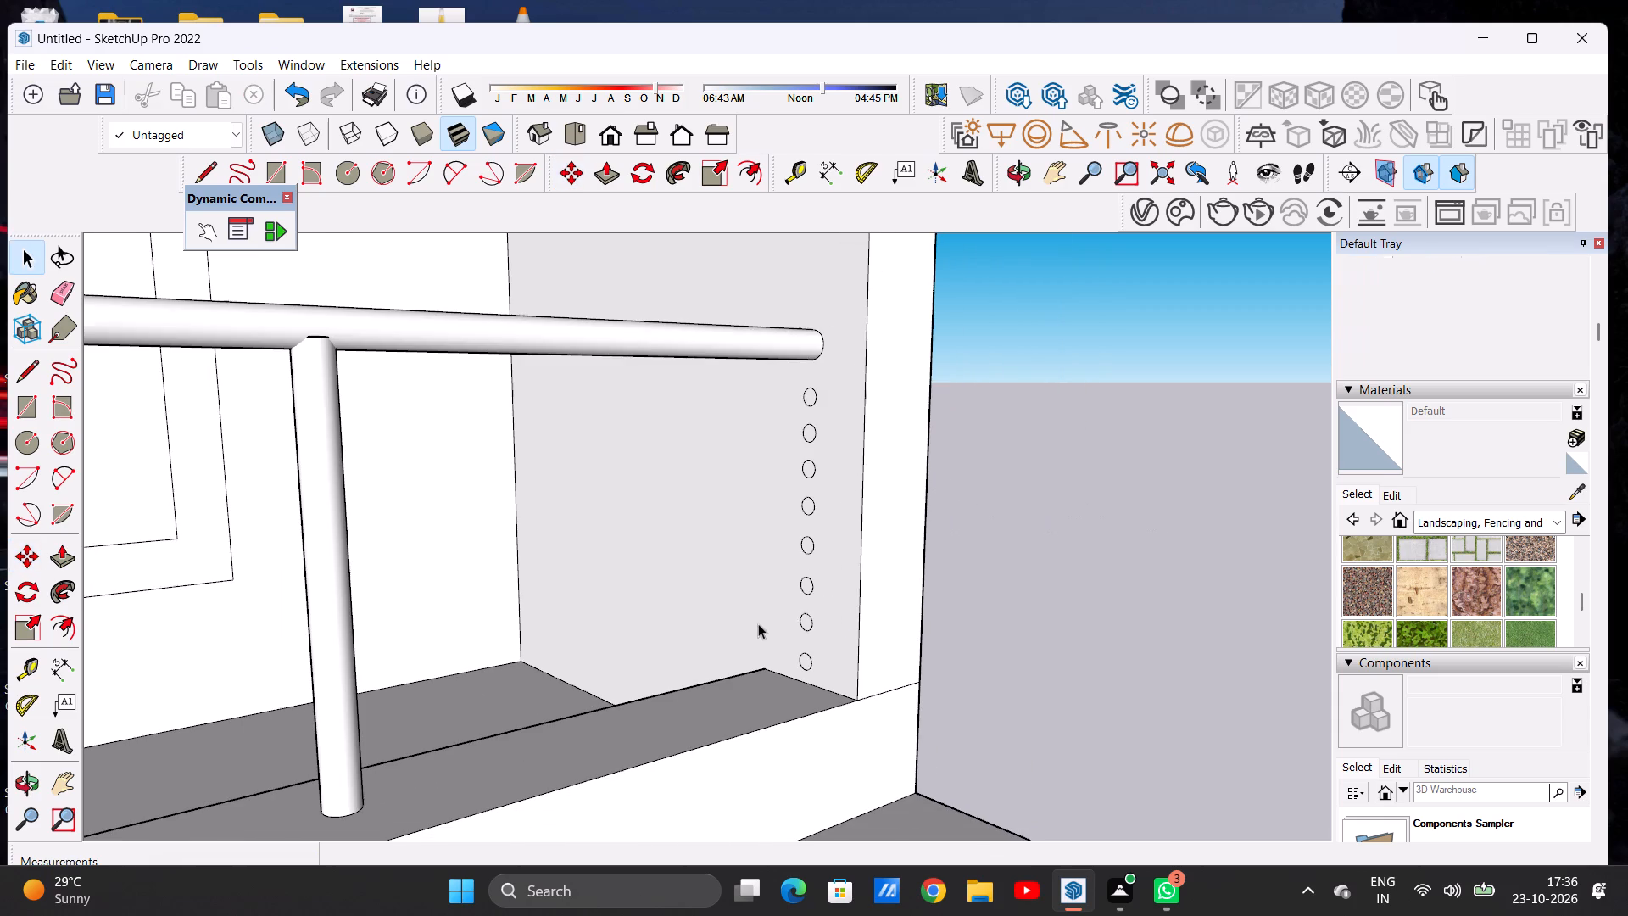
scroll(893, 505, "down", 2)
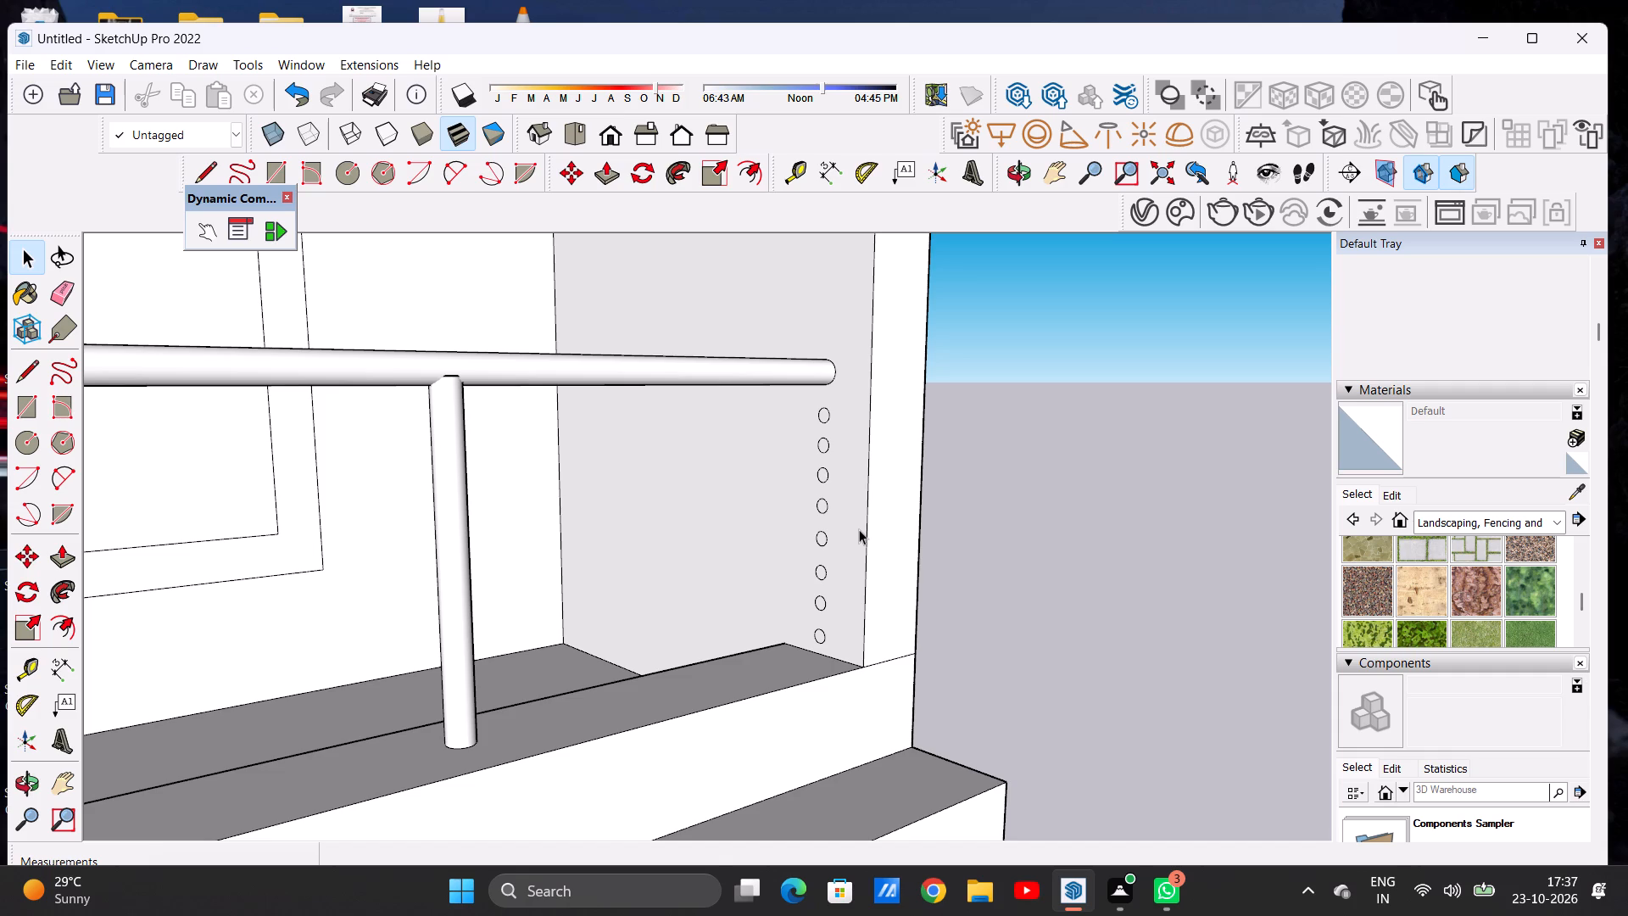
Push/Pull the lowest small circle on the side wall about 10' 2 13/16" to the opposite wall as the bottom horizontal rail.
scroll(760, 541, "down", 10)
scroll(722, 594, "up", 17)
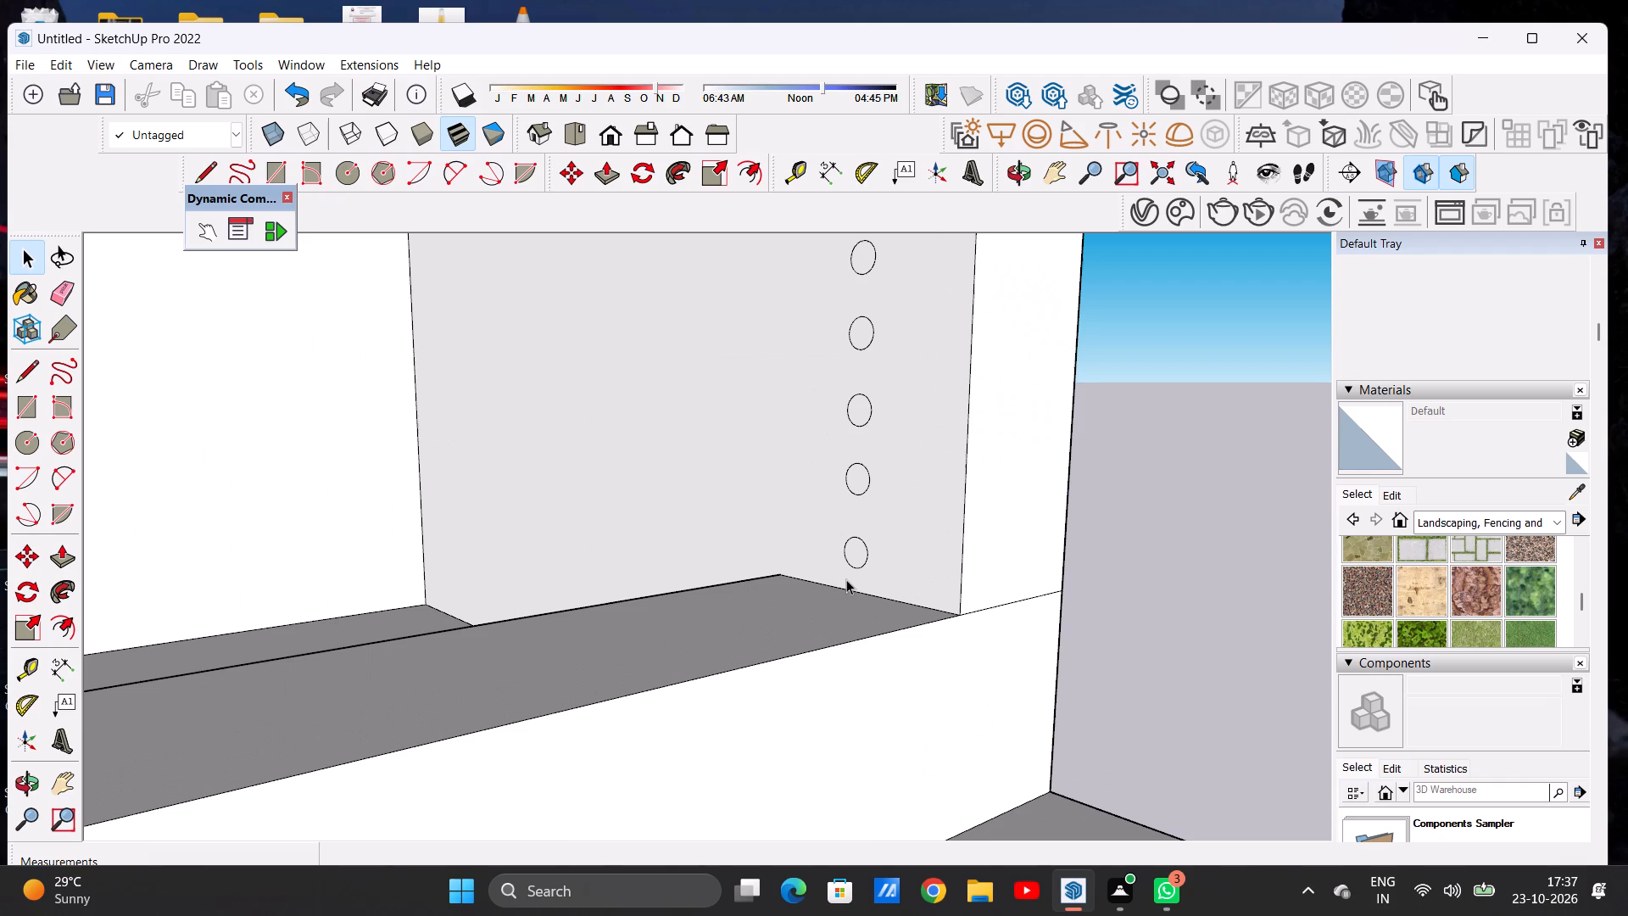
key("p")
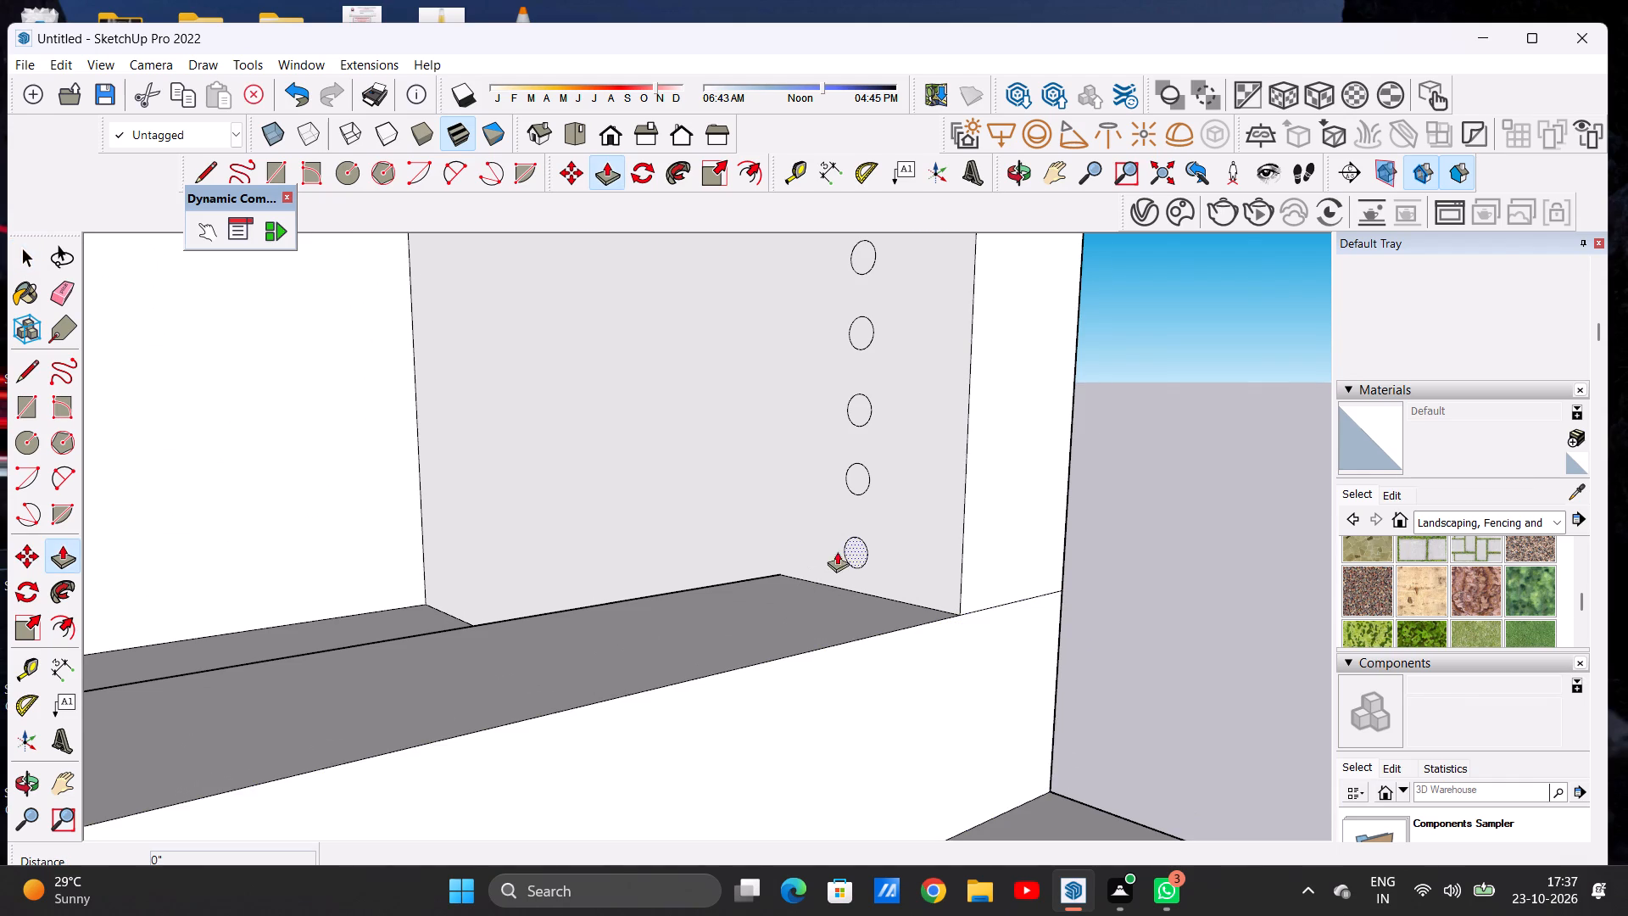
scroll(837, 551, "up", 8)
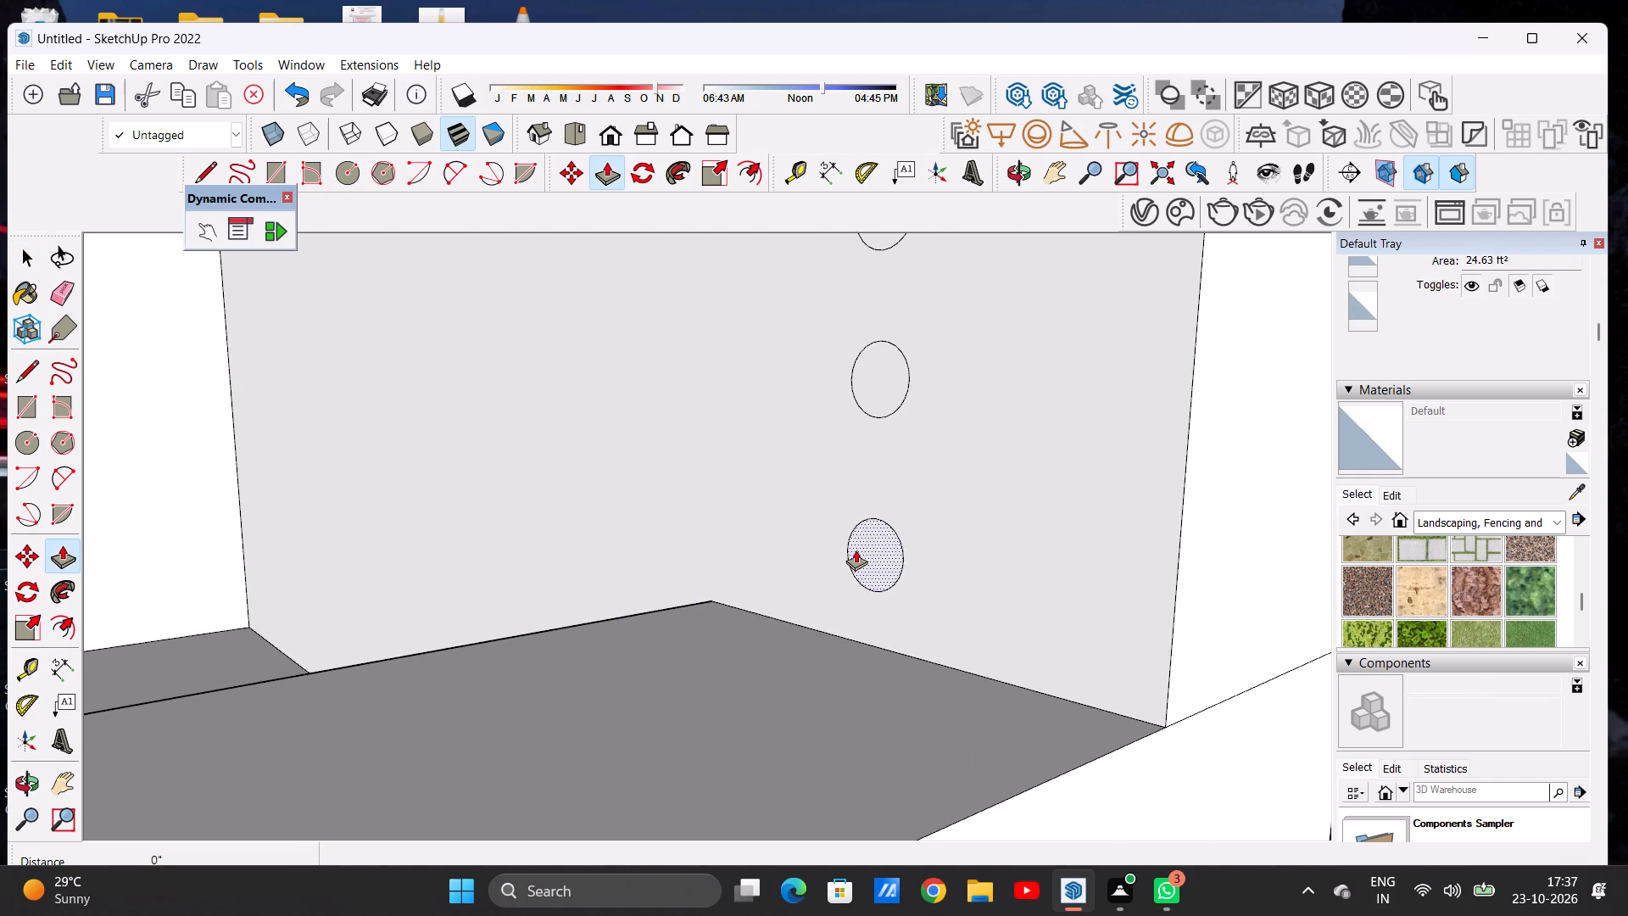
left_click(856, 550)
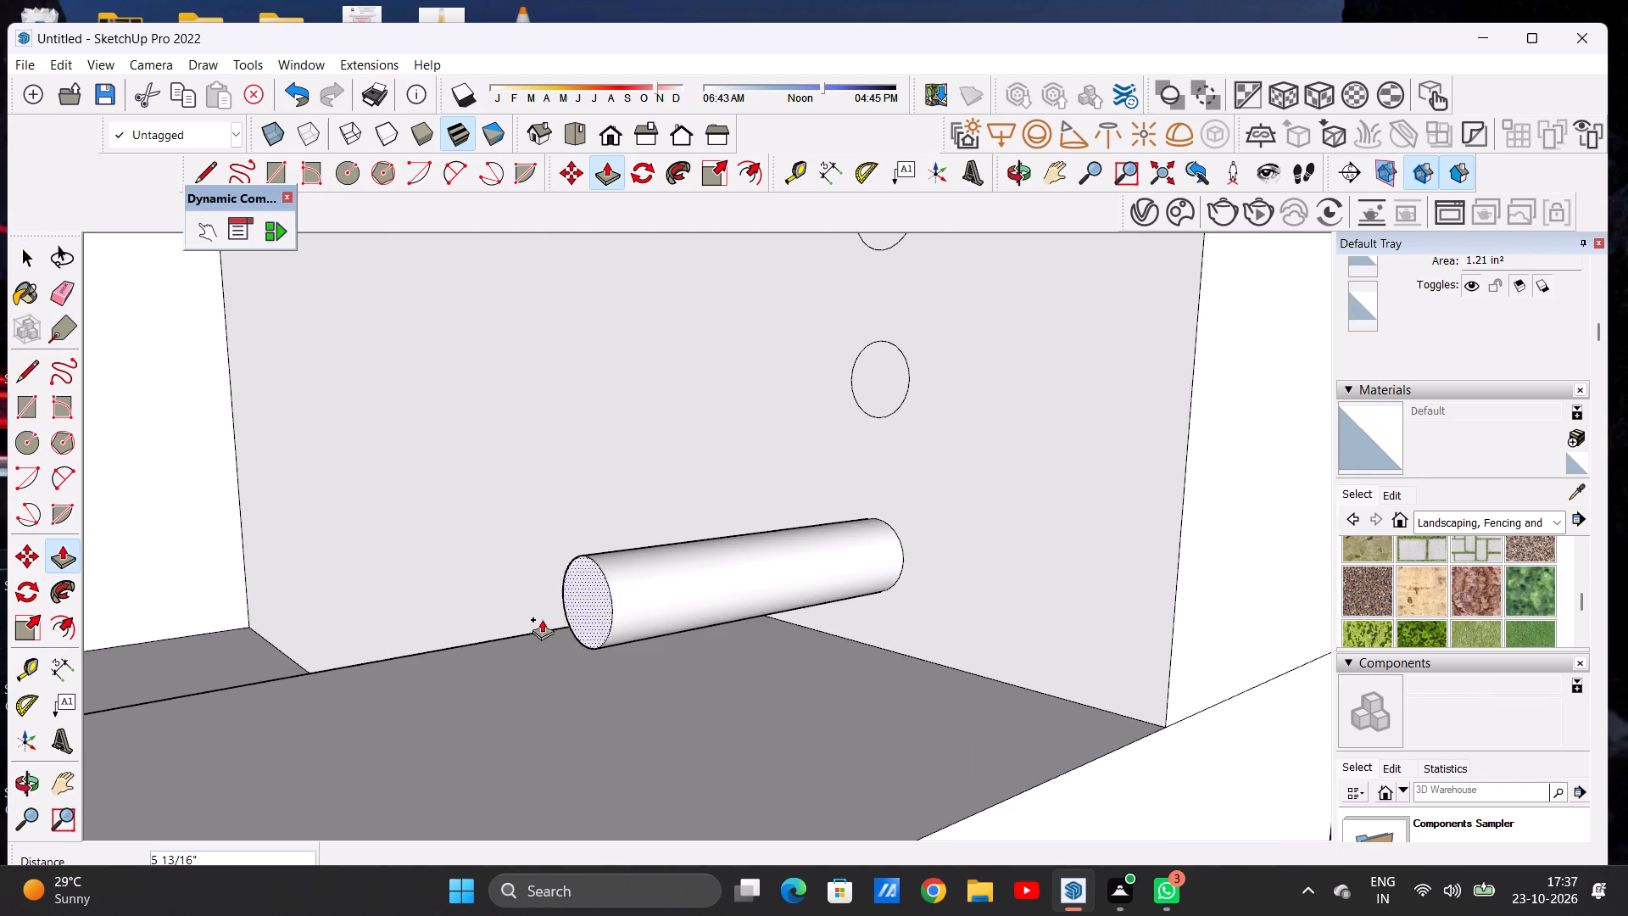
scroll(692, 585, "down", 20)
scroll(692, 585, "down", 4)
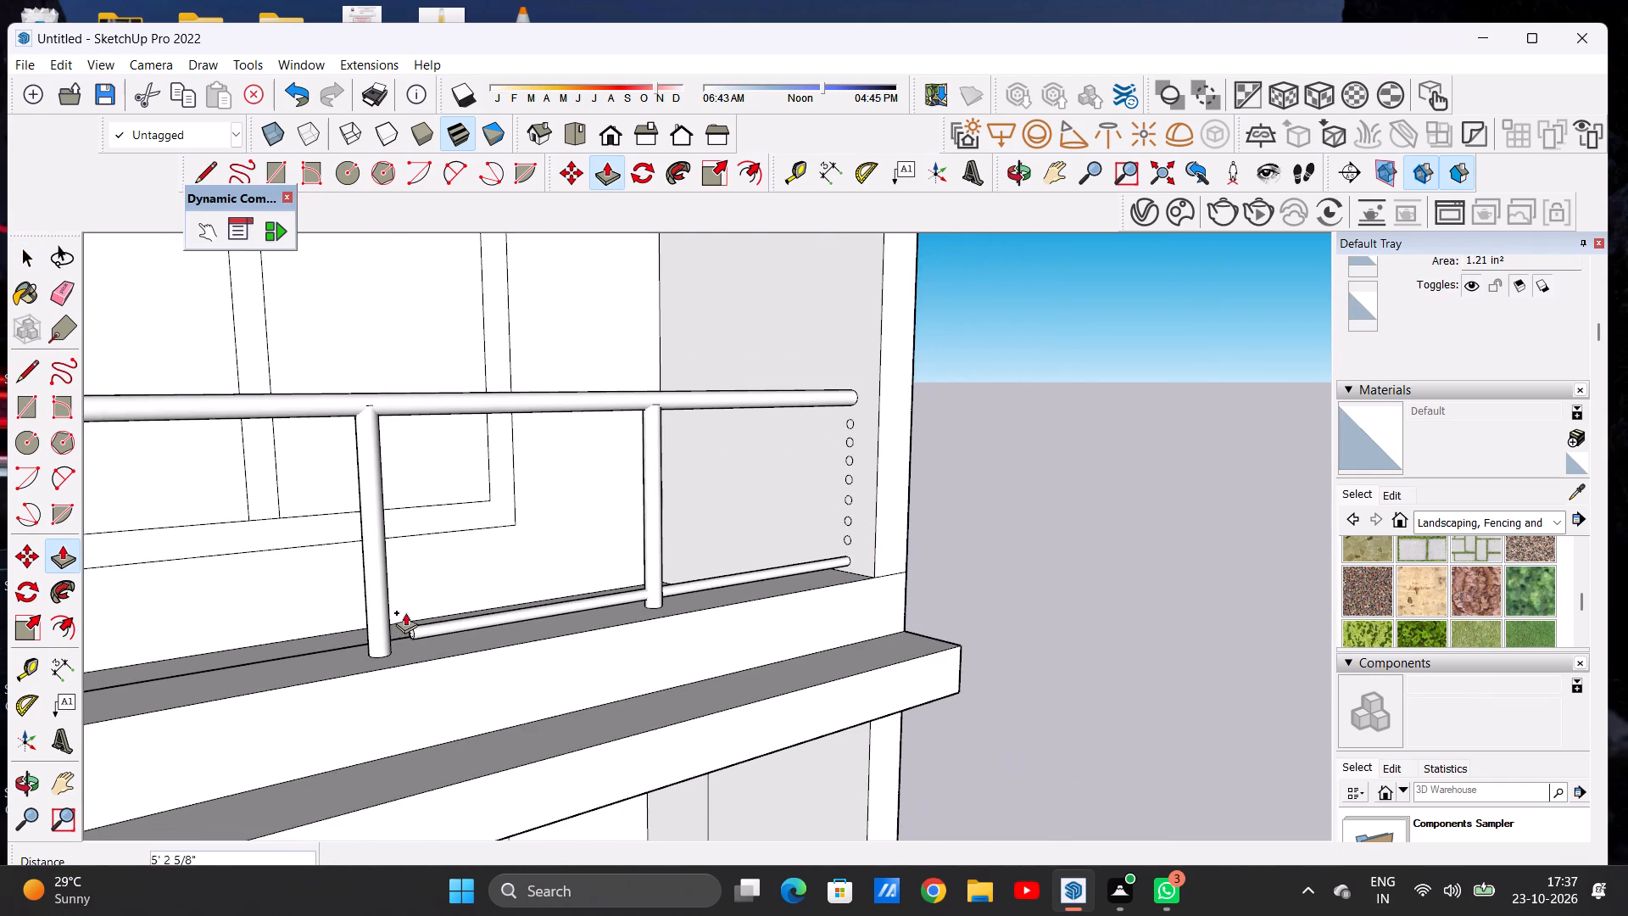
middle_click_drag(388, 603, 214, 598)
scroll(422, 588, "down", 8)
scroll(259, 559, "up", 6)
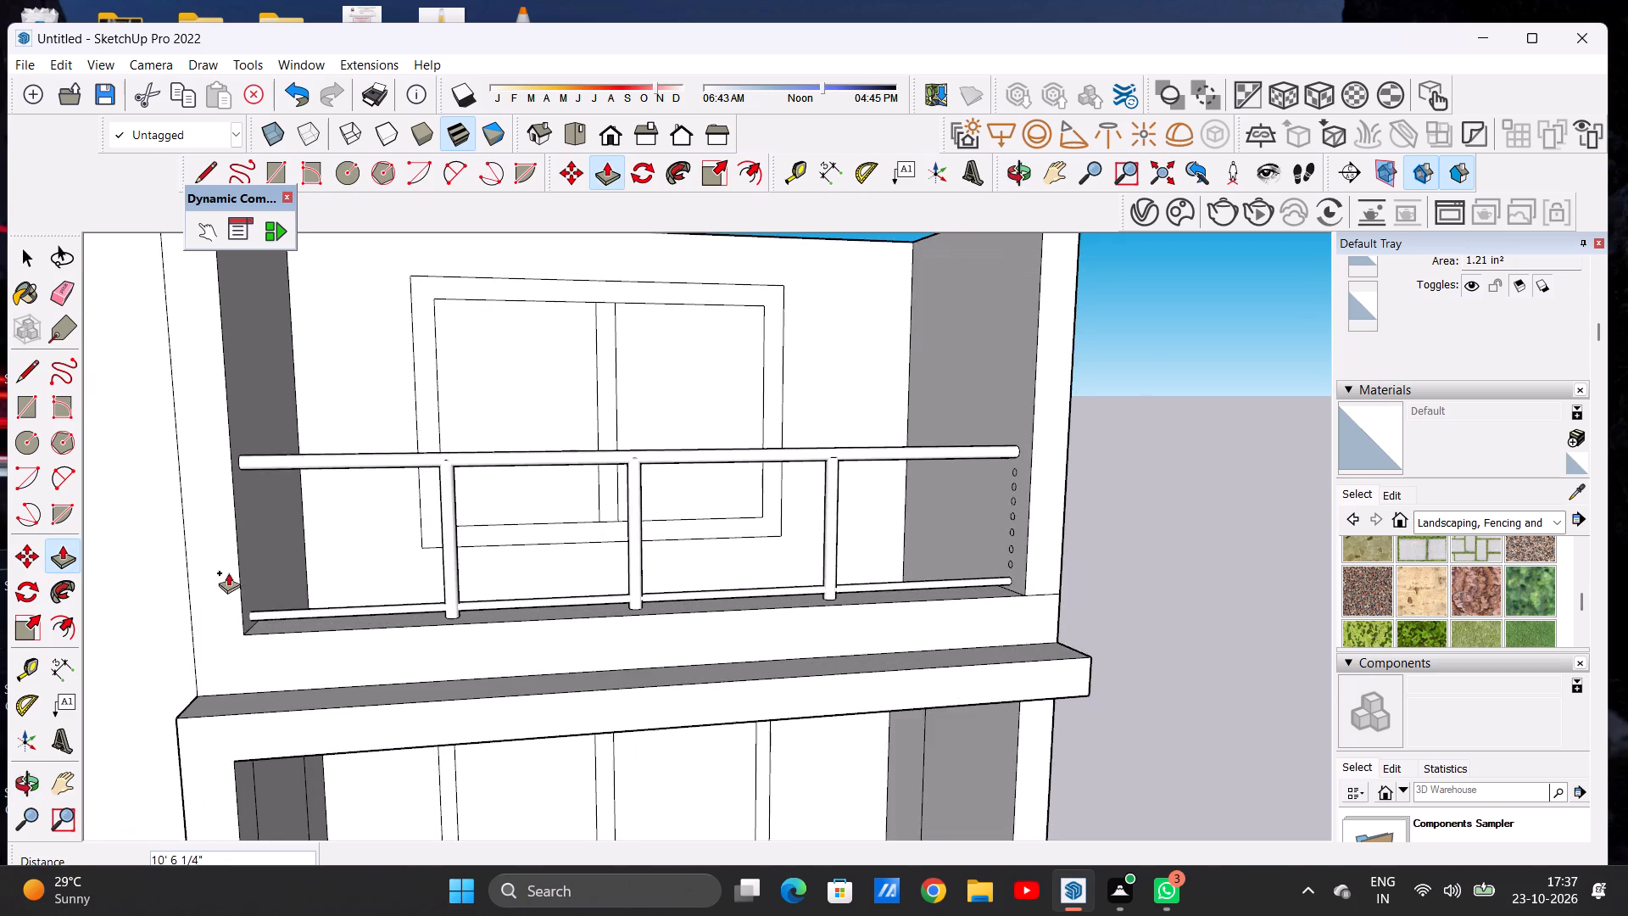
scroll(232, 574, "up", 13)
left_click(262, 590)
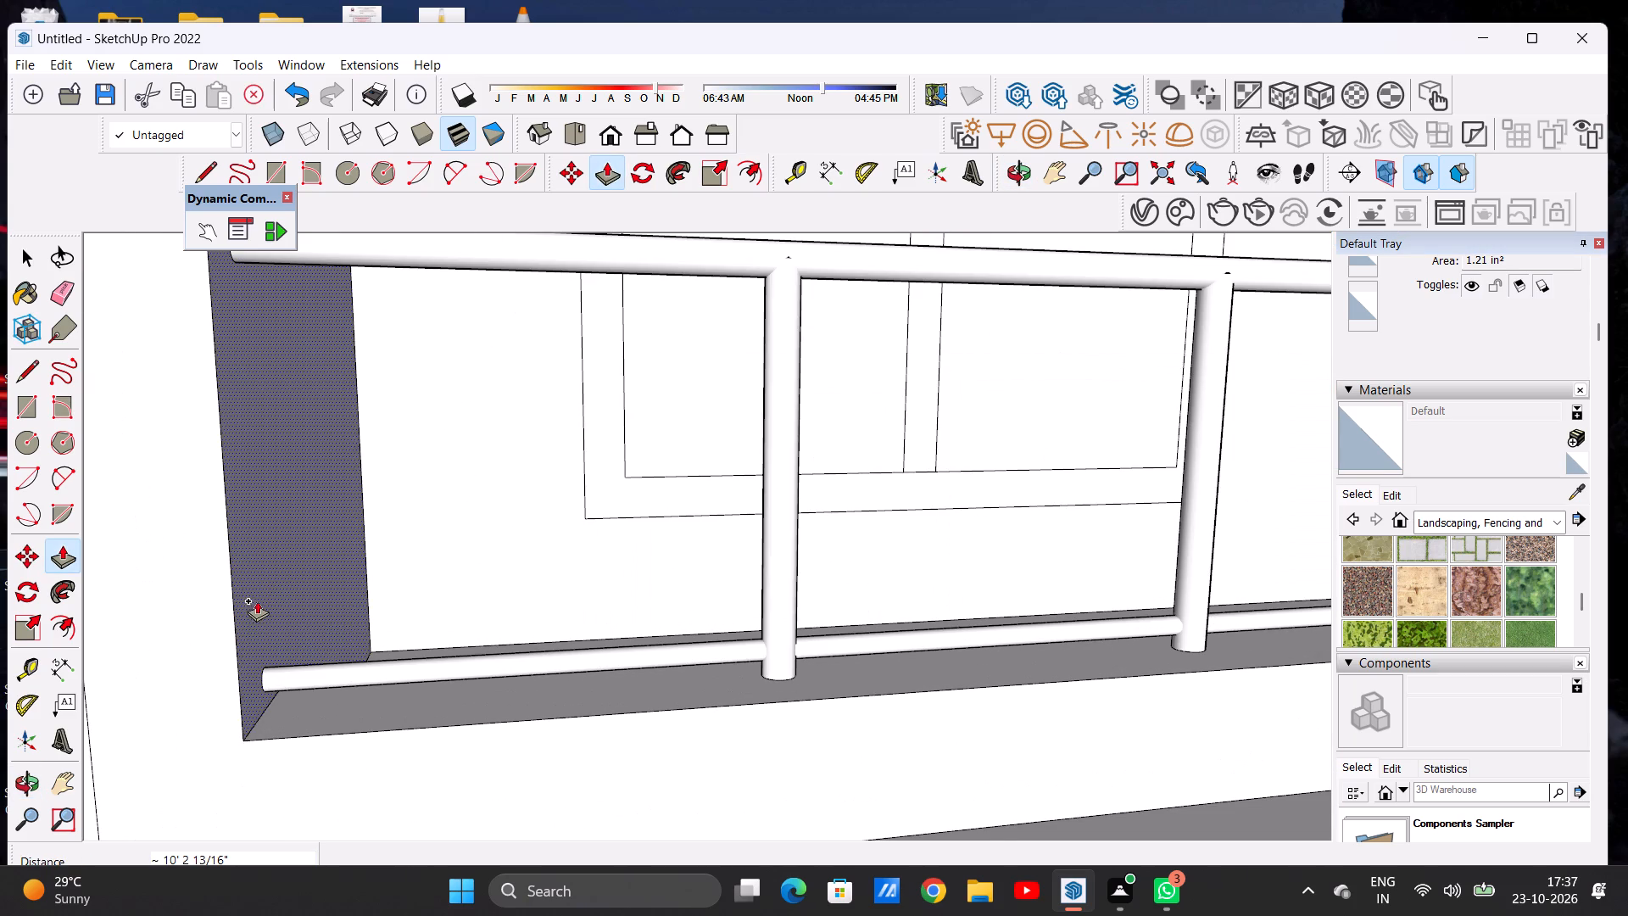
Push/Pull the second-lowest small circle about 10' 2 13/16" to the opposite side wall as the second horizontal rail.
scroll(341, 651, "down", 14)
middle_click_drag(662, 635, 836, 631)
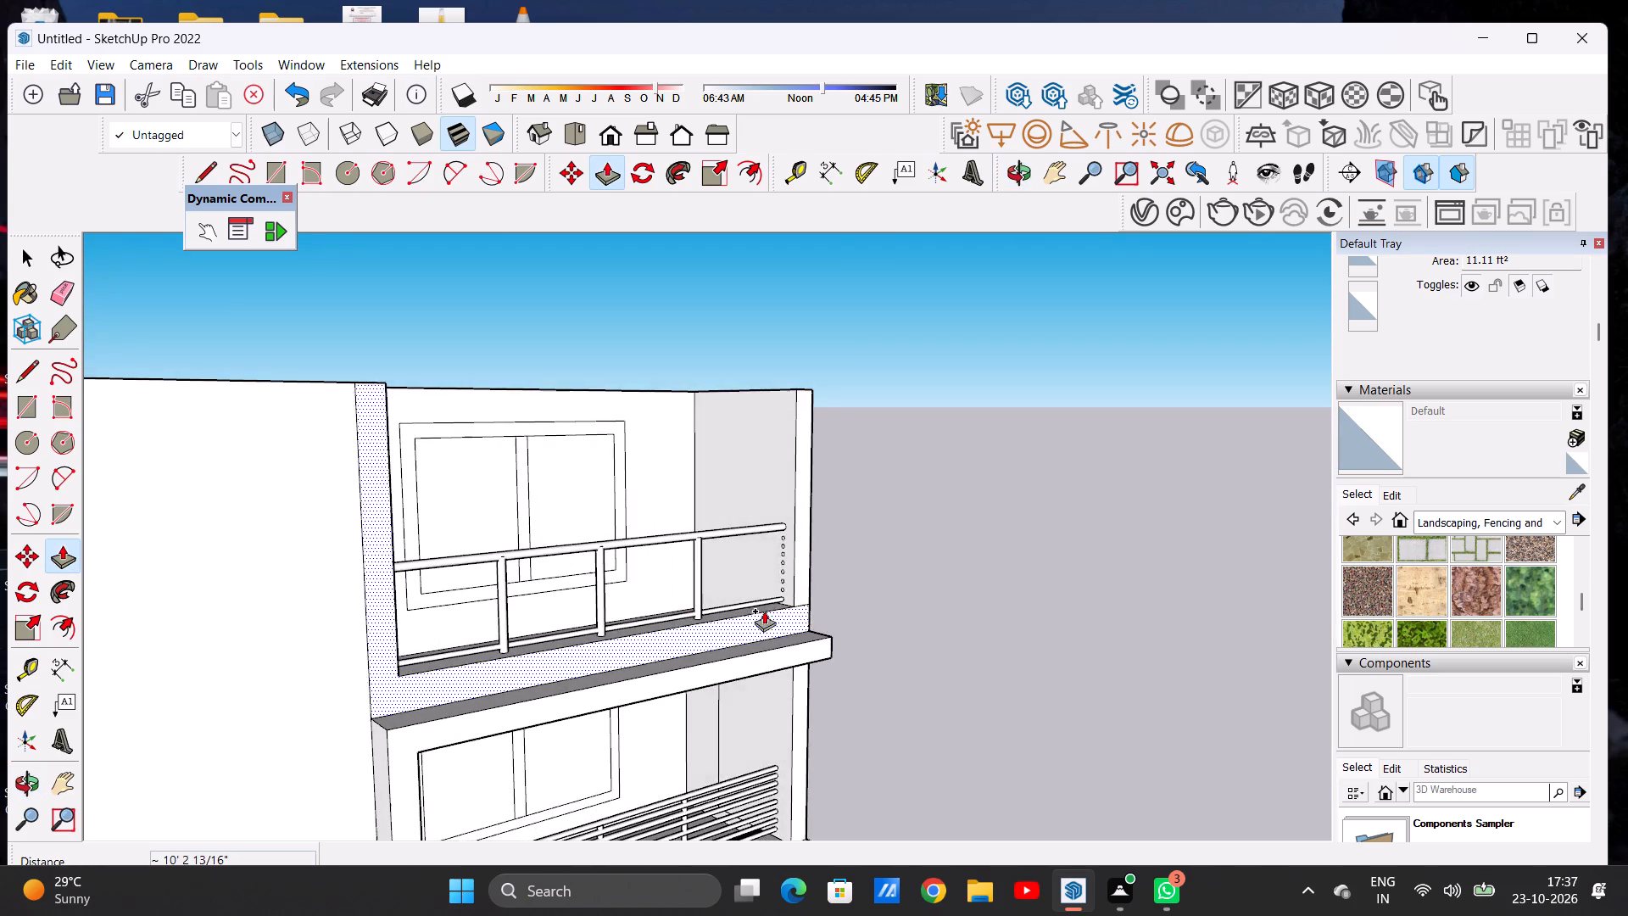
scroll(767, 584, "up", 20)
scroll(767, 584, "up", 5)
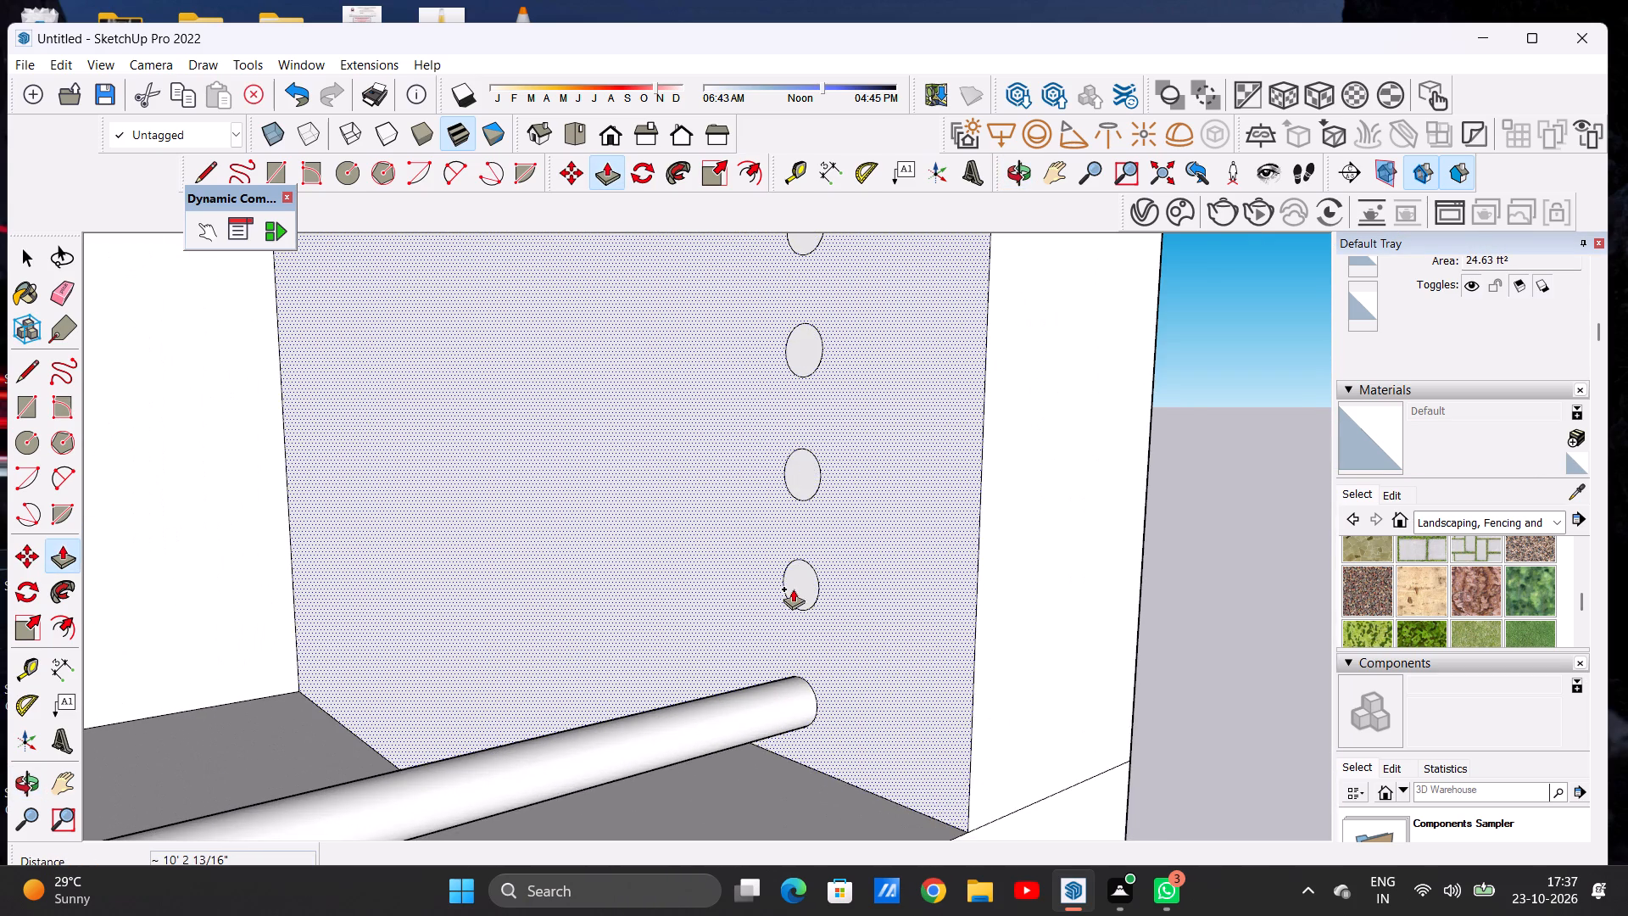
left_click(800, 584)
scroll(676, 632, "down", 12)
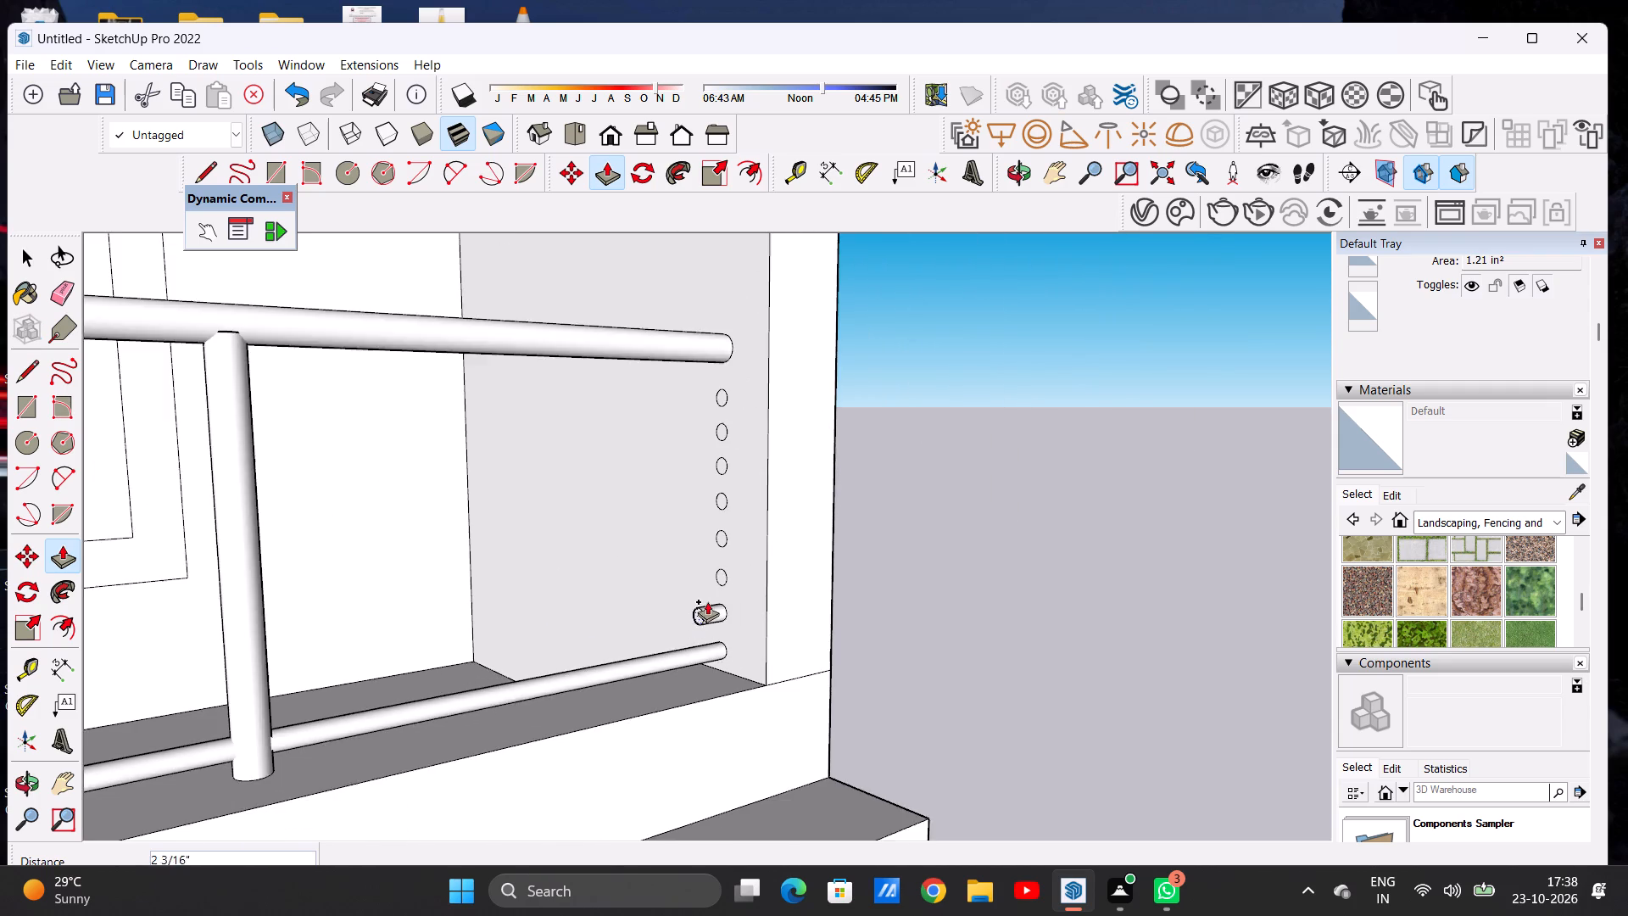
scroll(707, 601, "down", 10)
scroll(509, 620, "down", 10)
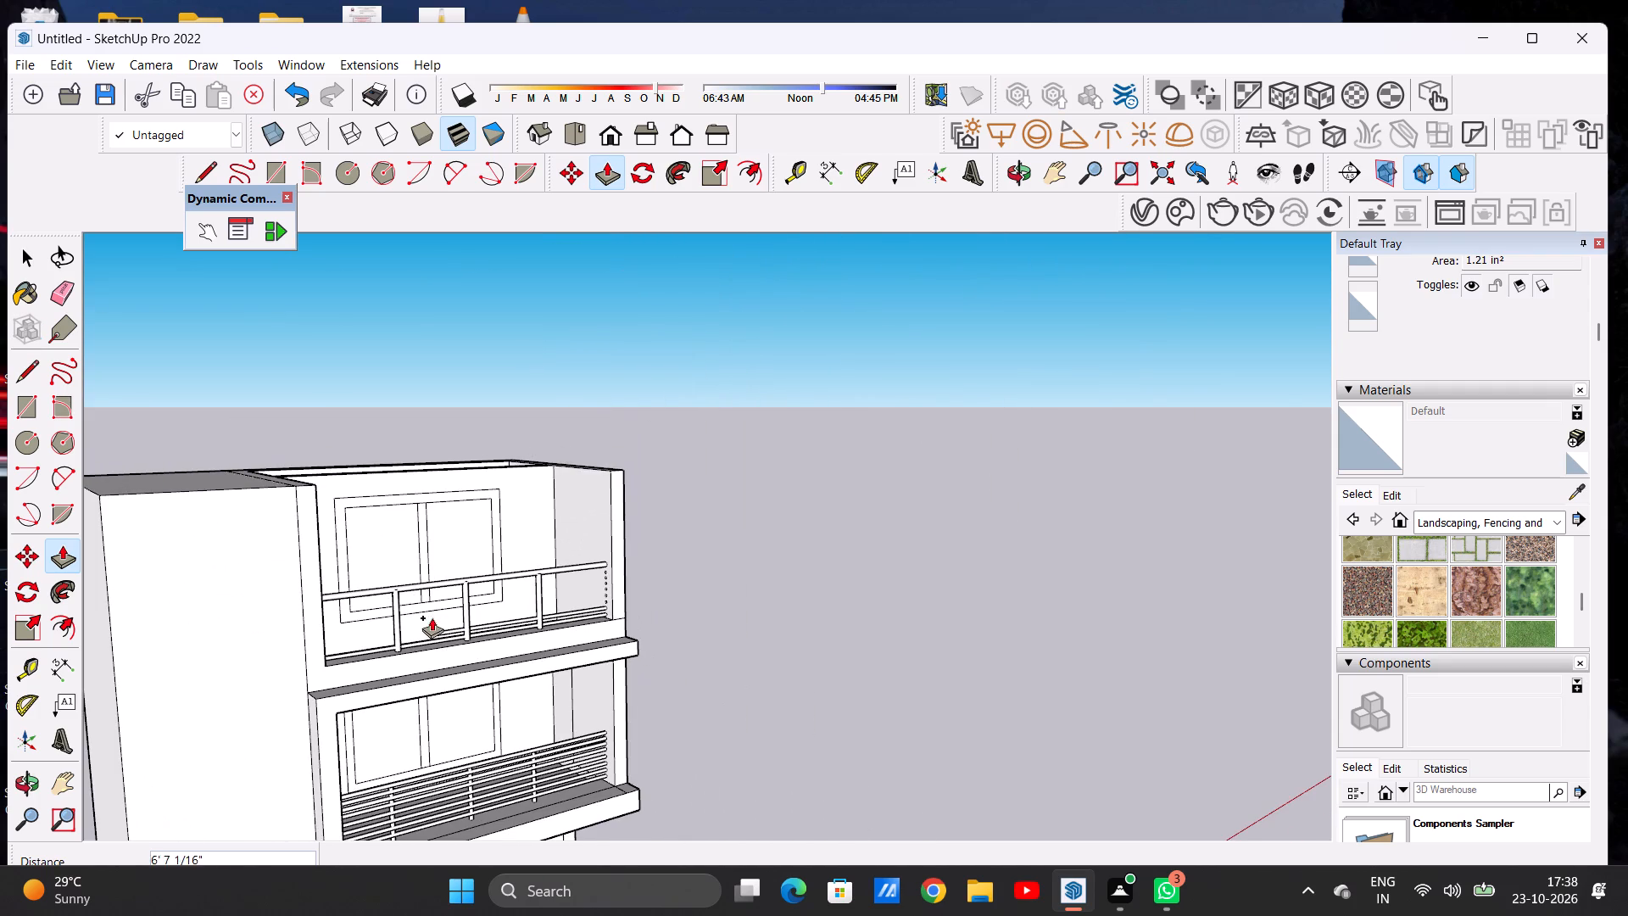
middle_click_drag(397, 625, 342, 627)
scroll(343, 627, "up", 7)
middle_click_drag(336, 635, 285, 630)
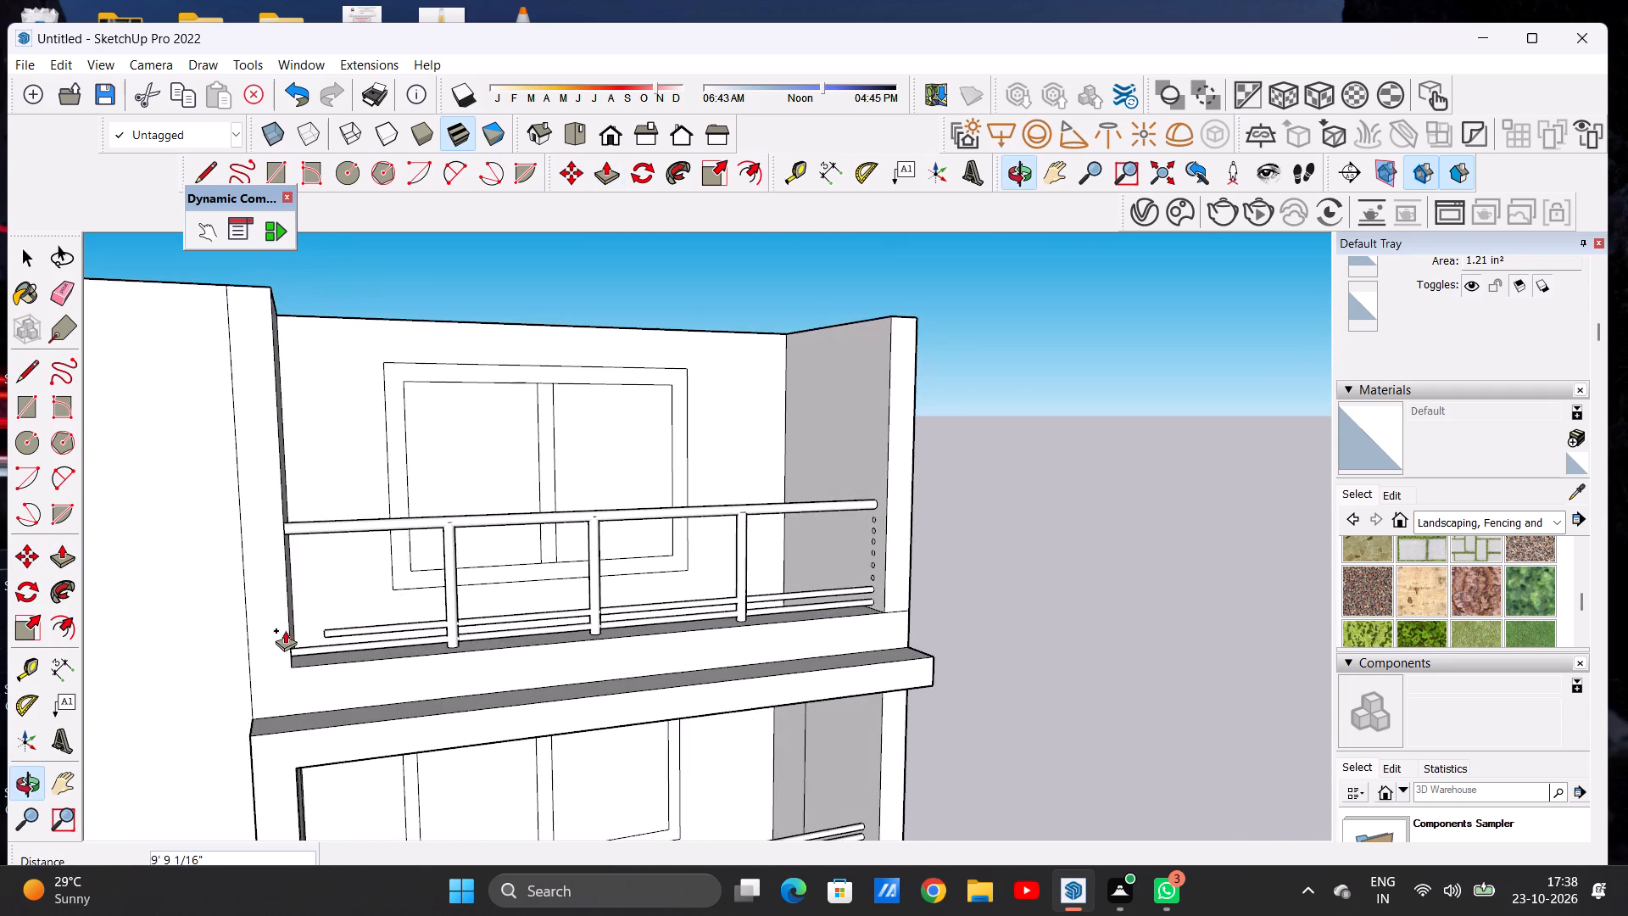
scroll(288, 630, "up", 18)
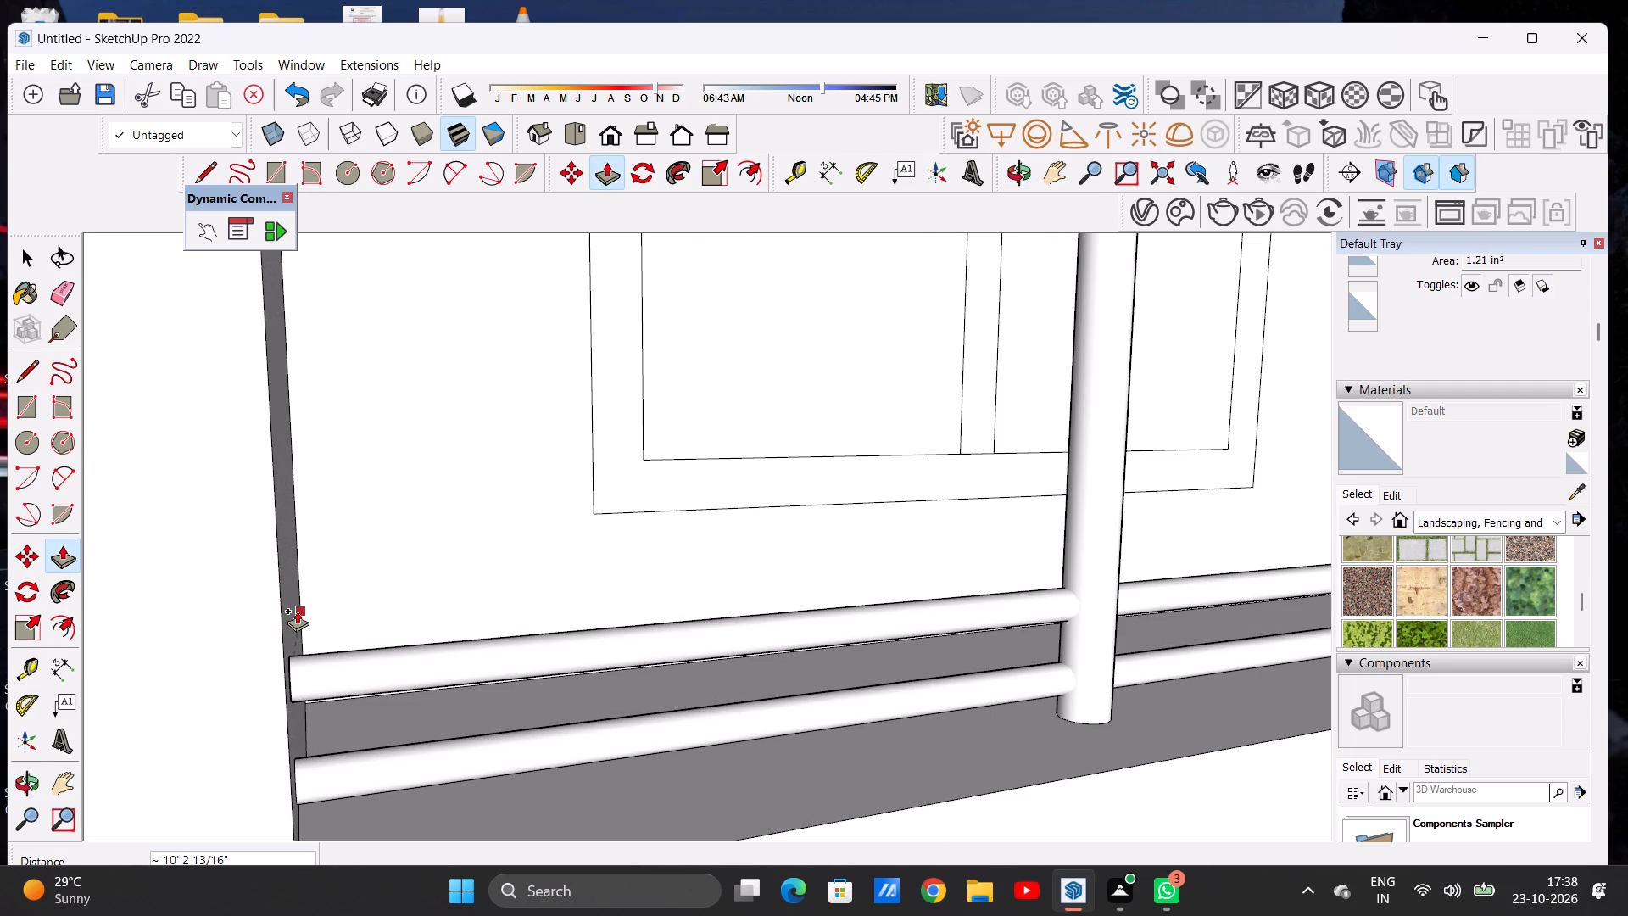
scroll(314, 619, "up", 4)
middle_click_drag(337, 614, 309, 600)
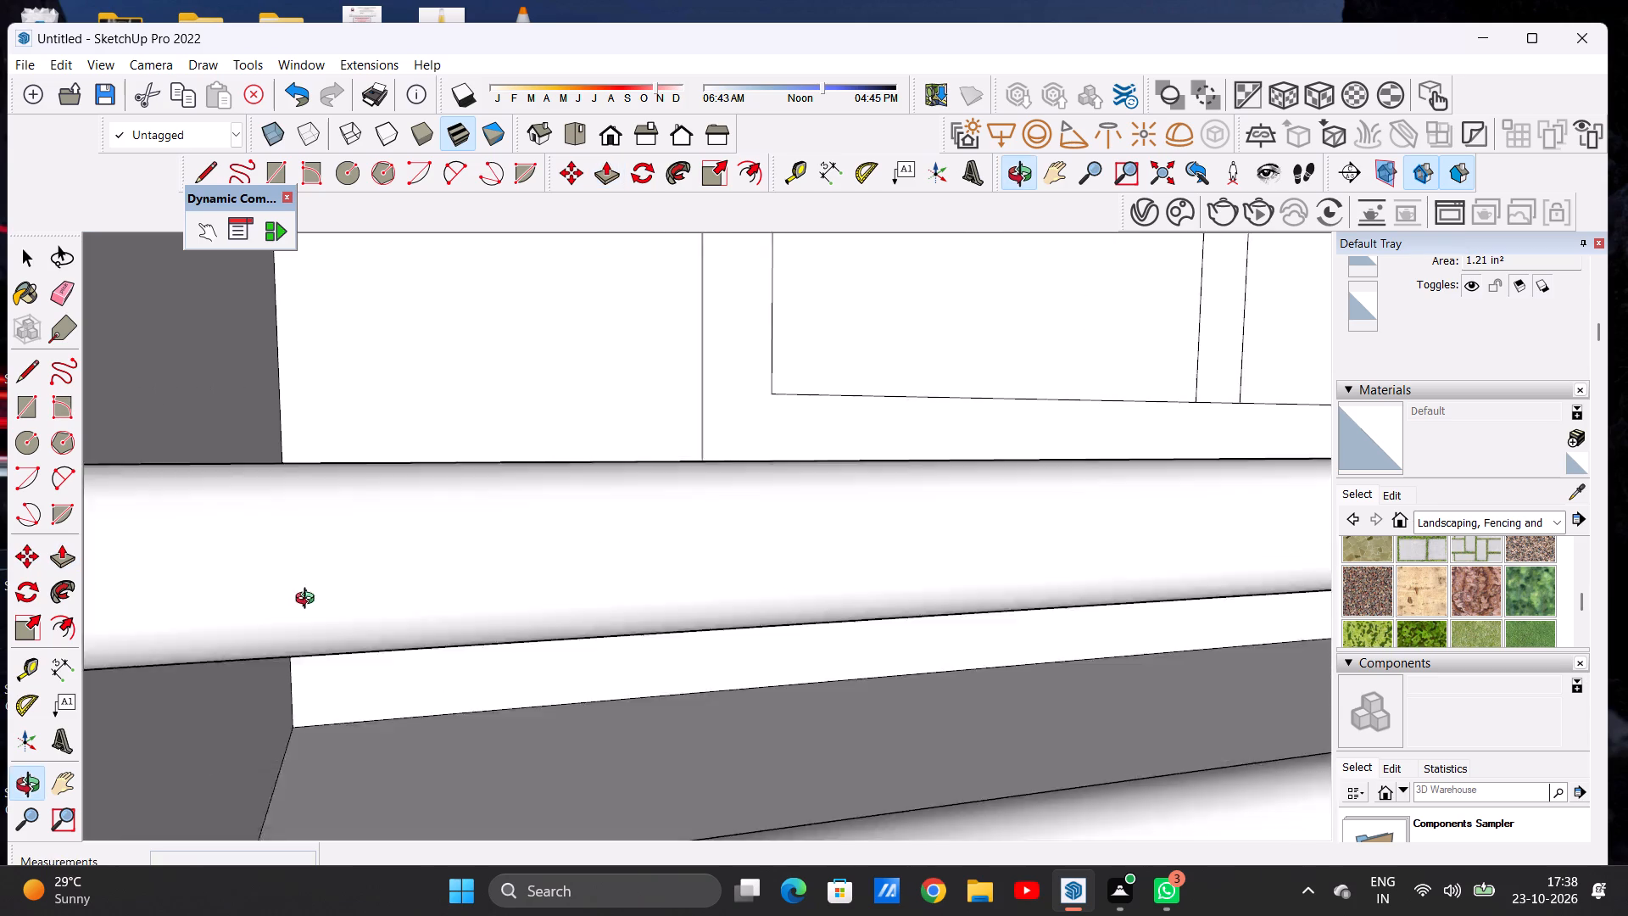
middle_click_drag(309, 600, 291, 591)
scroll(292, 595, "up", 1)
scroll(324, 640, "down", 15)
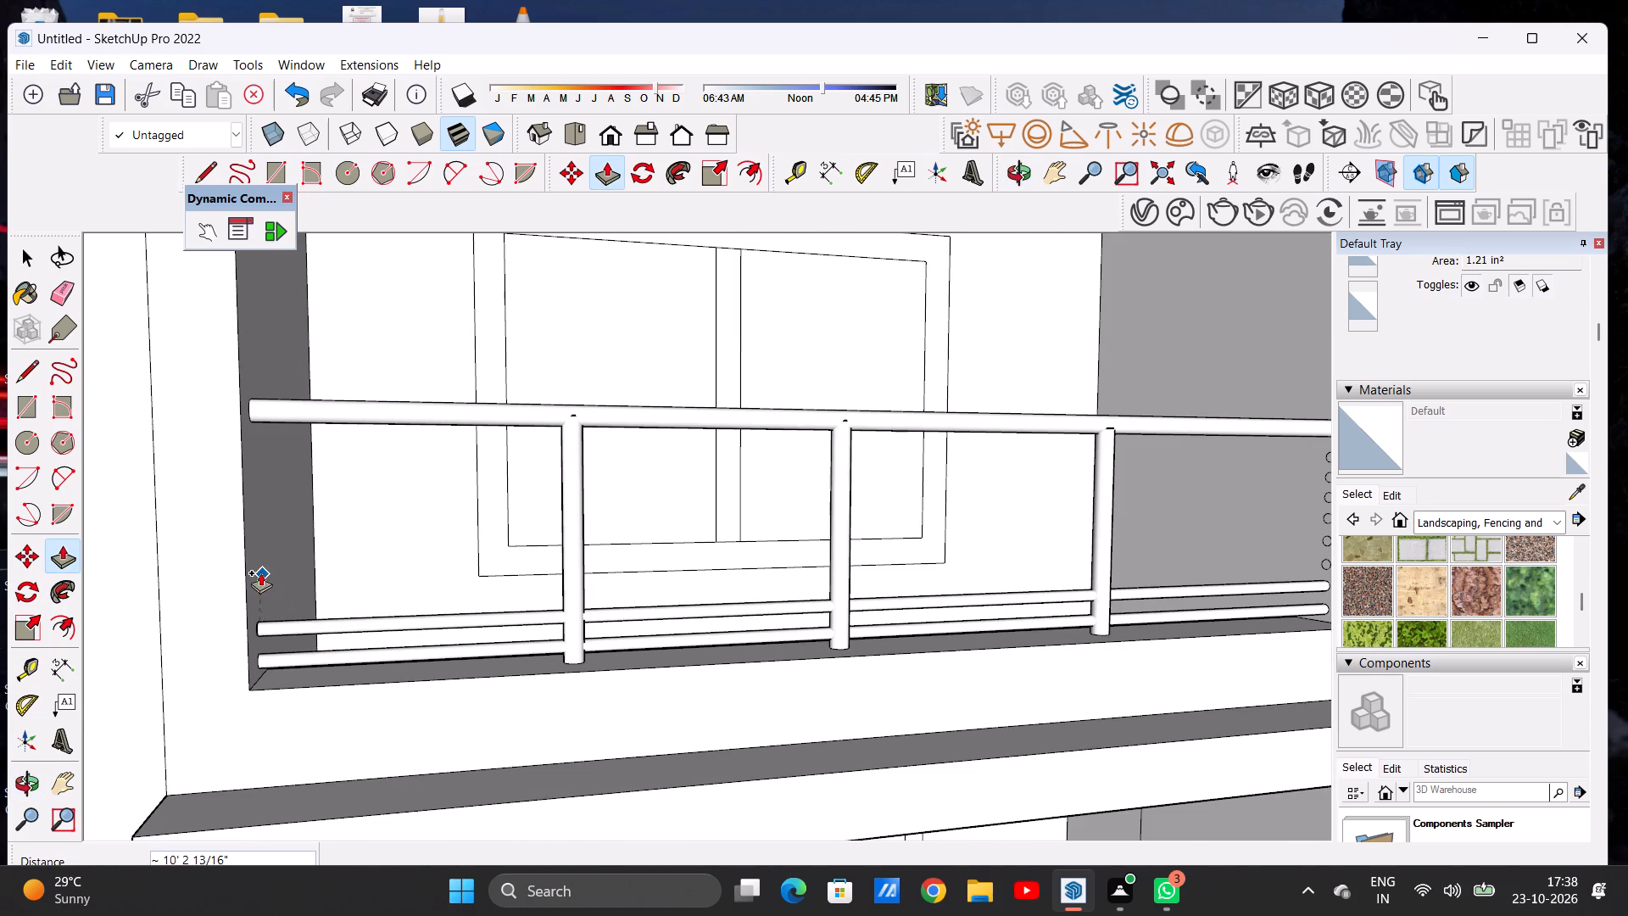
left_click(260, 572)
Push/Pull the third small circle from the bottom about 10' 2 13/16" to the opposite side wall as another horizontal rail.
scroll(317, 650, "down", 13)
middle_click_drag(529, 625, 741, 644)
scroll(754, 608, "up", 16)
scroll(761, 599, "down", 1)
scroll(761, 599, "up", 2)
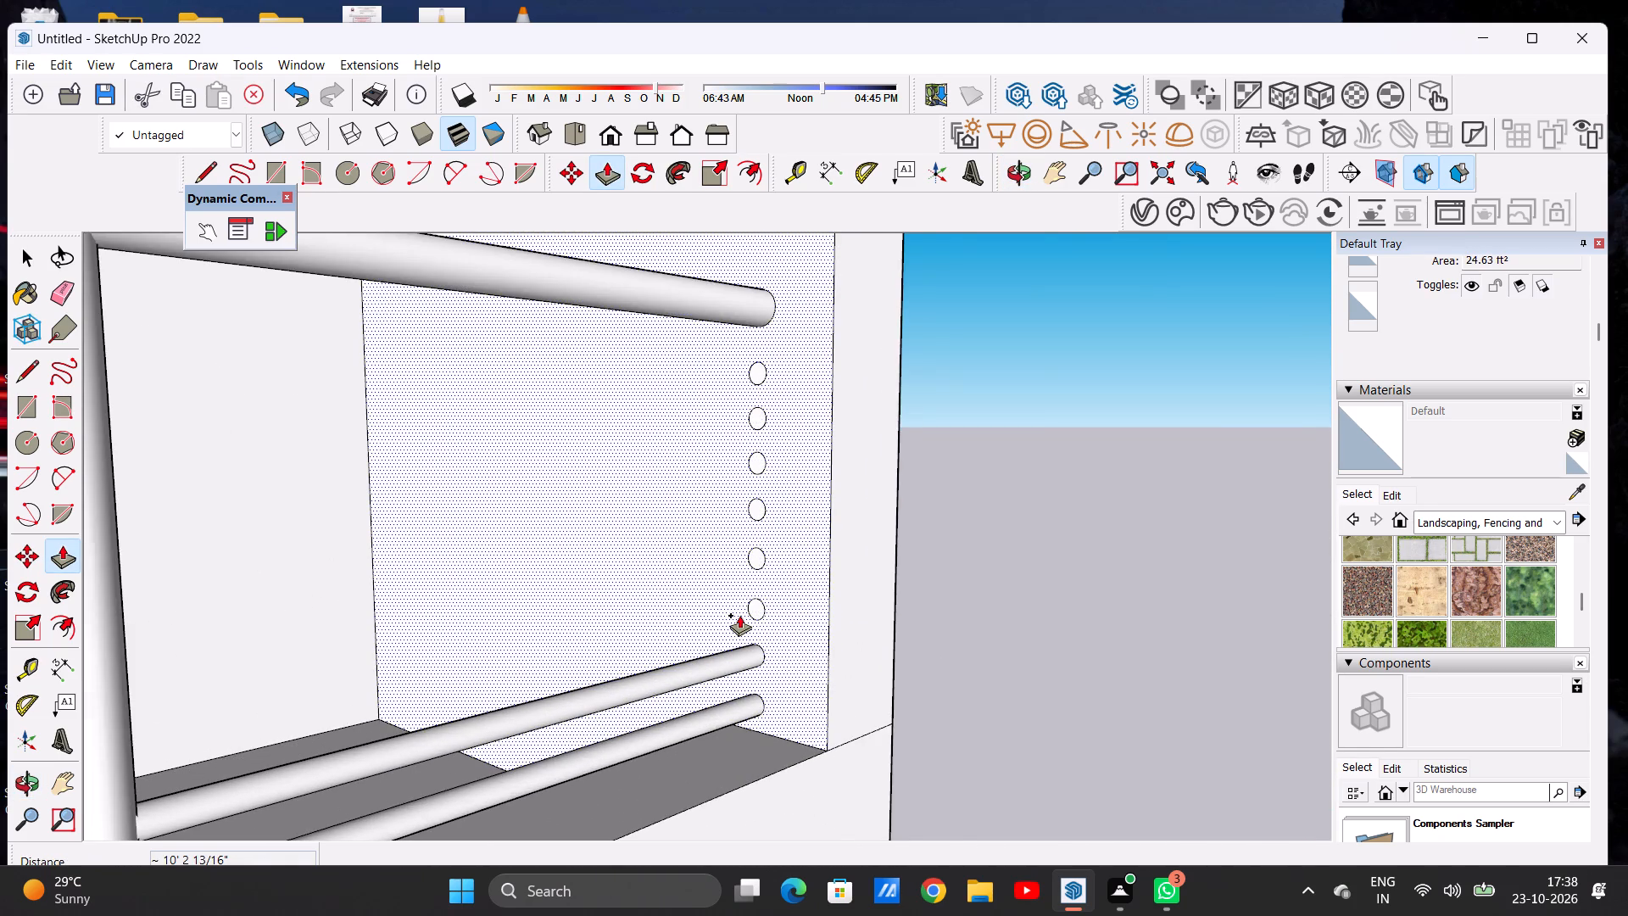
scroll(739, 615, "up", 12)
left_click(789, 592)
scroll(655, 588, "down", 2)
scroll(657, 588, "up", 1)
scroll(658, 587, "down", 10)
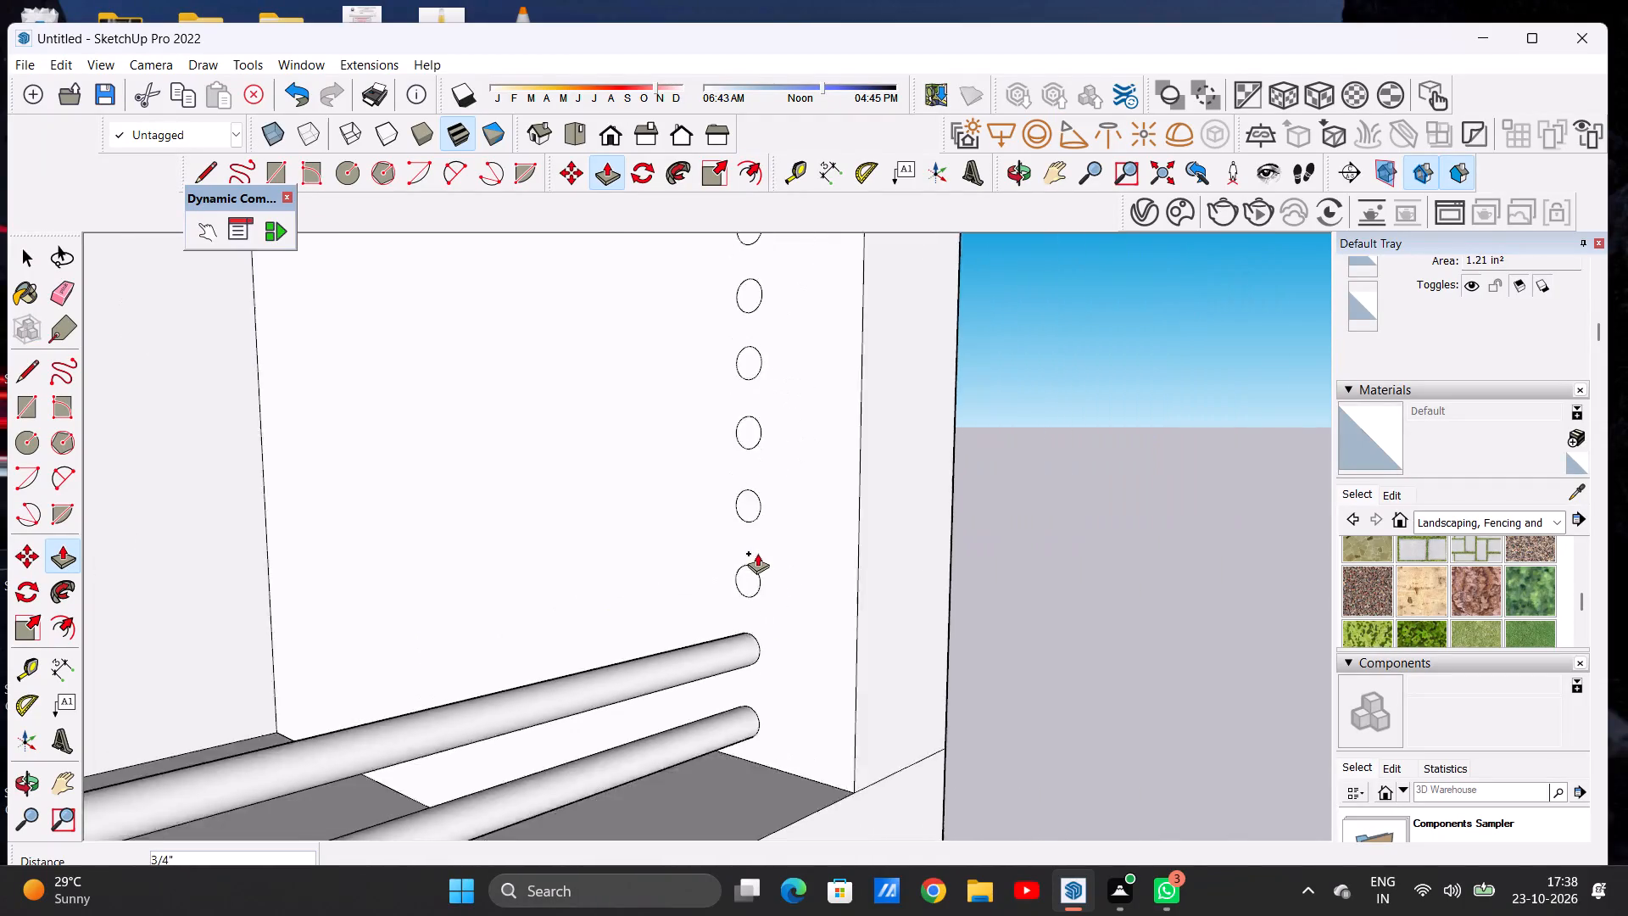
scroll(757, 553, "down", 12)
middle_click_drag(430, 595, 254, 592)
scroll(557, 601, "down", 4)
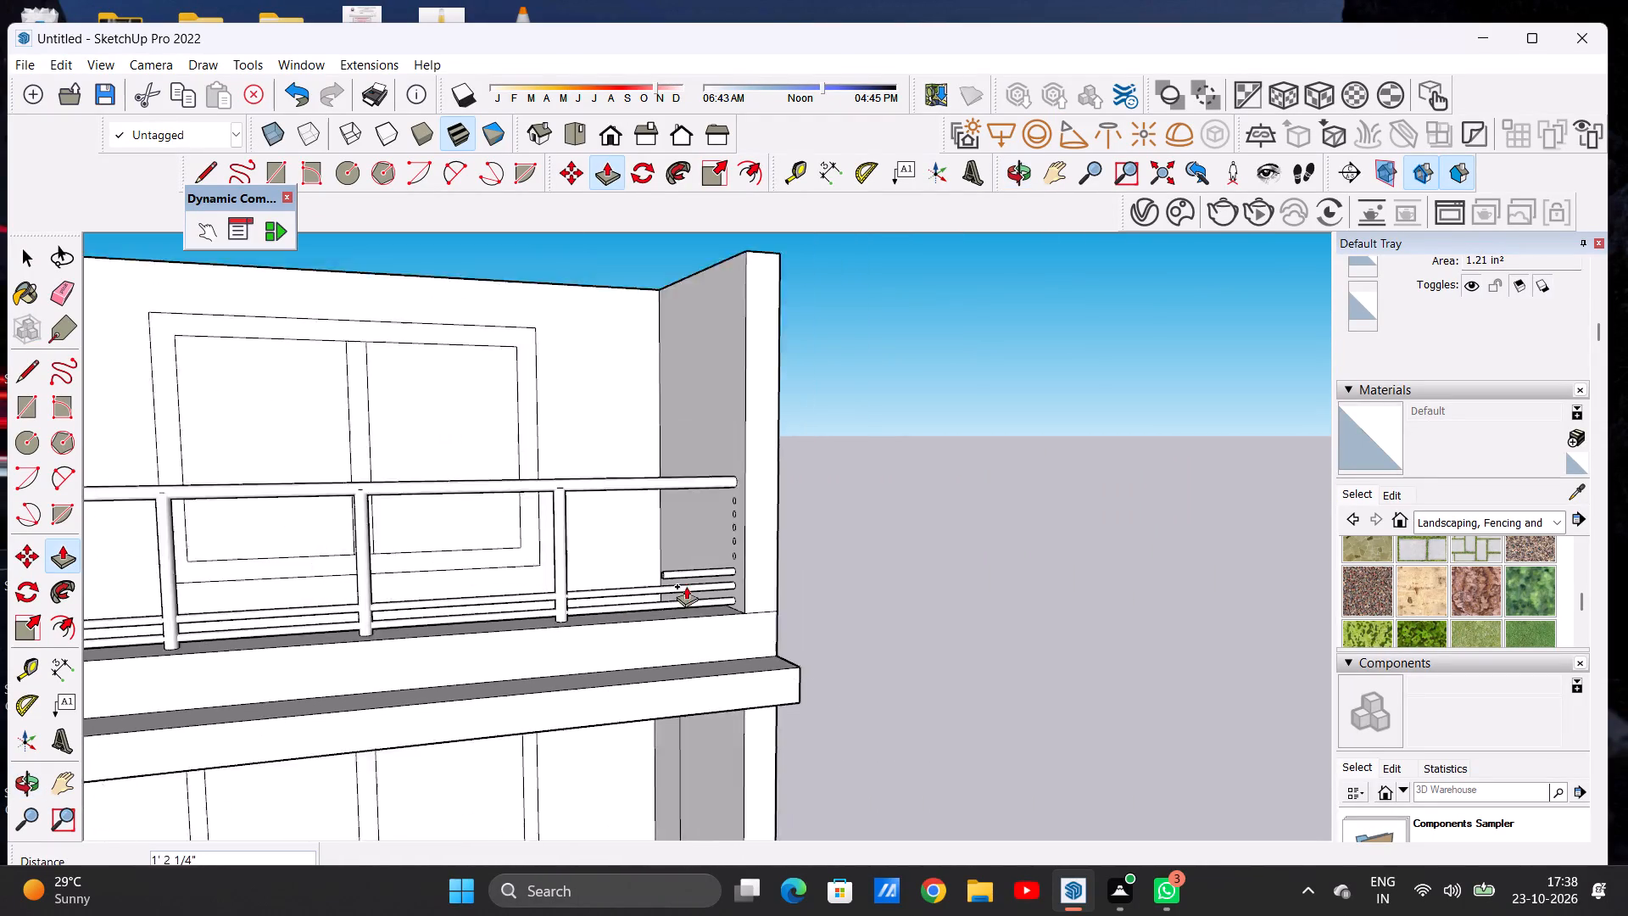
scroll(686, 586, "down", 6)
scroll(335, 572, "up", 6)
middle_click_drag(365, 584, 276, 573)
scroll(326, 574, "up", 5)
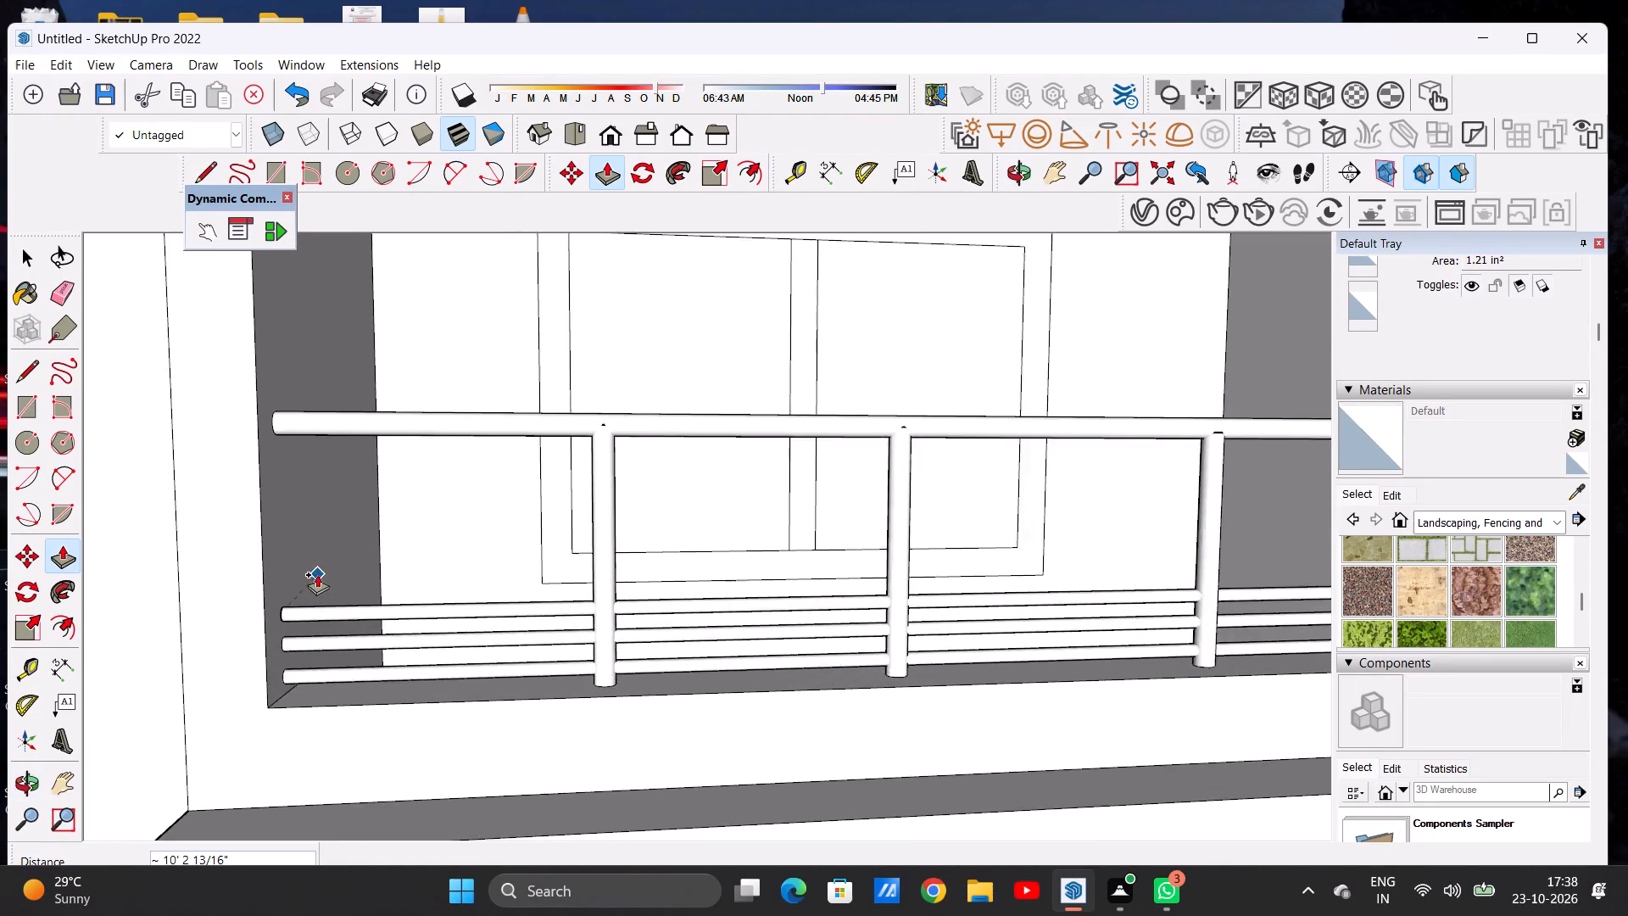
scroll(317, 574, "up", 5)
left_click(275, 574)
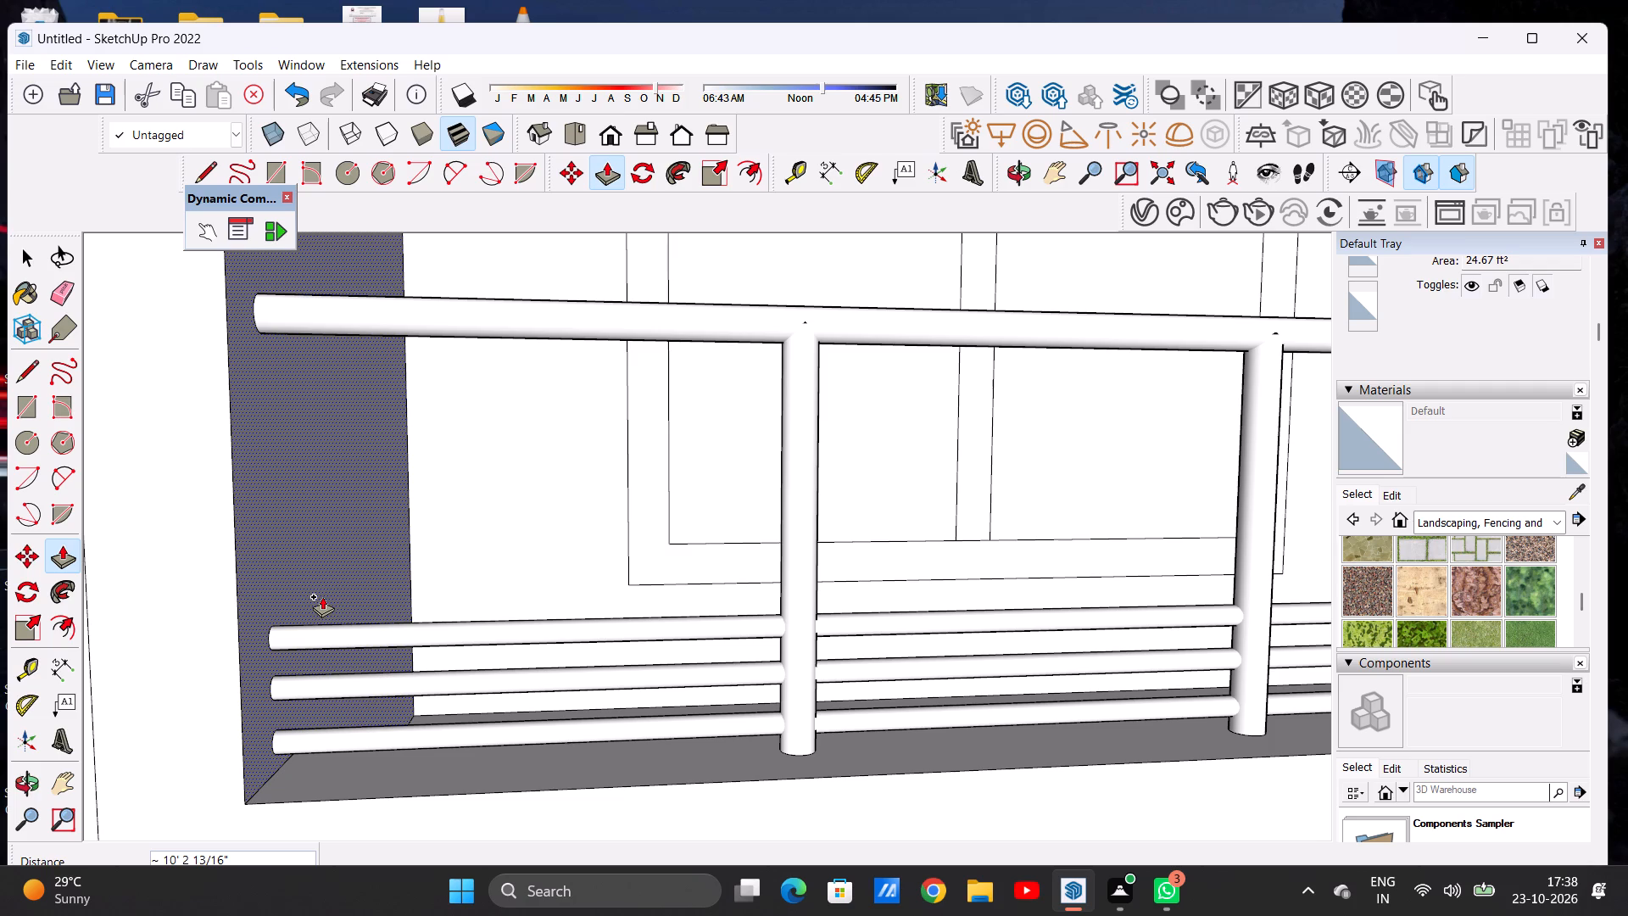
Push/Pull the fourth small circle from the bottom about 10' 2 13/16" to the opposite side wall as the fourth rail.
scroll(322, 596, "down", 6)
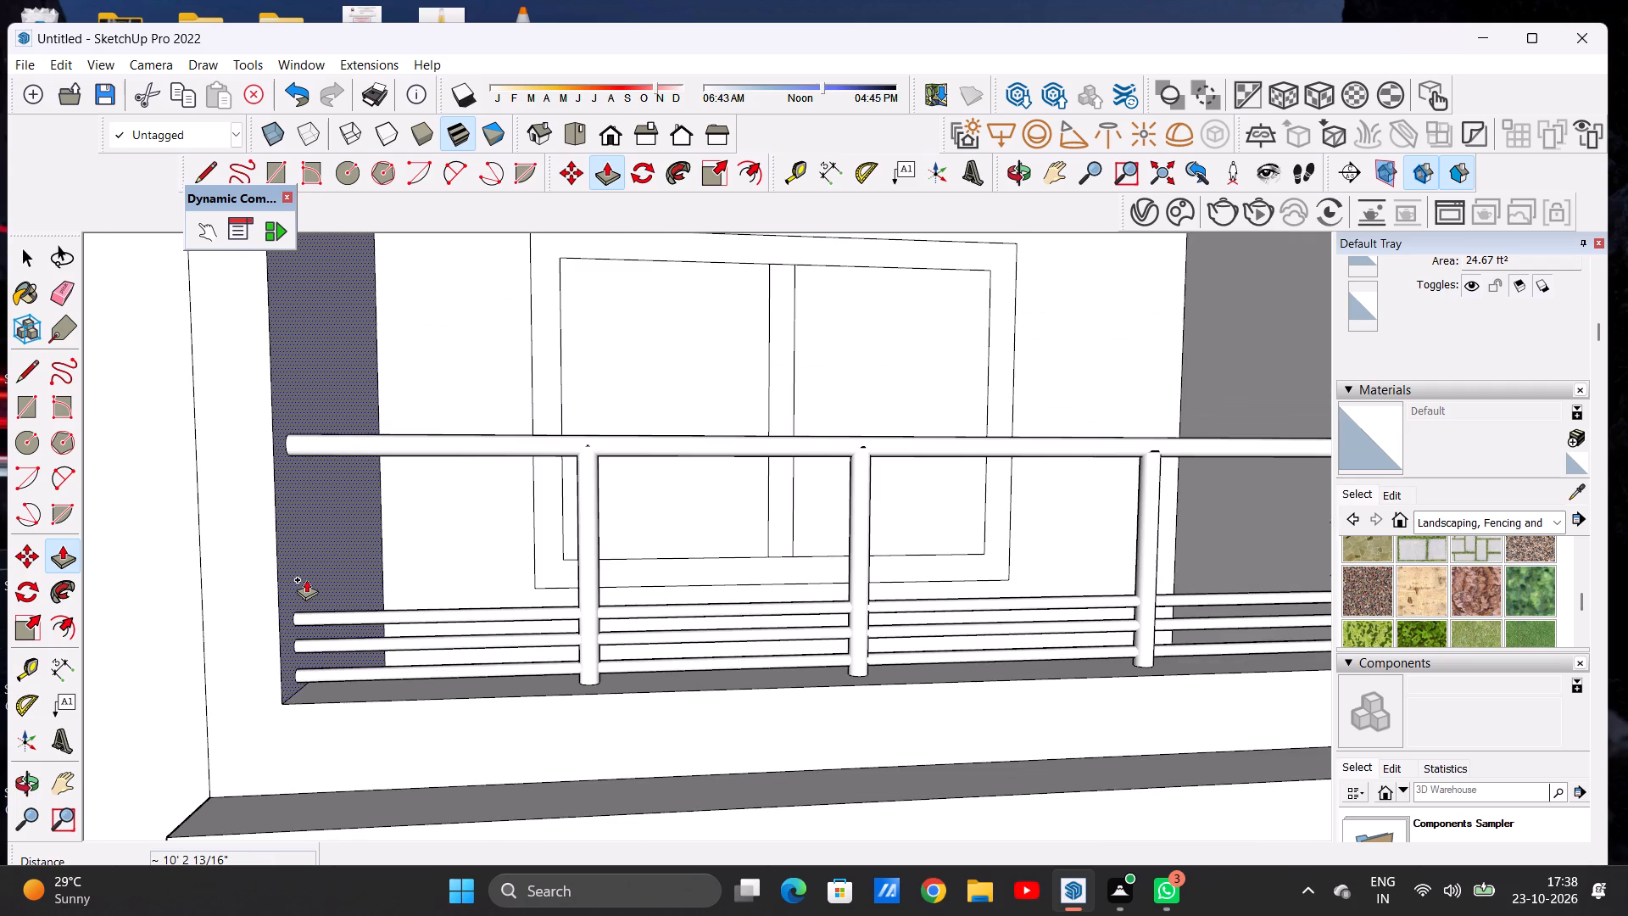
scroll(306, 579, "down", 6)
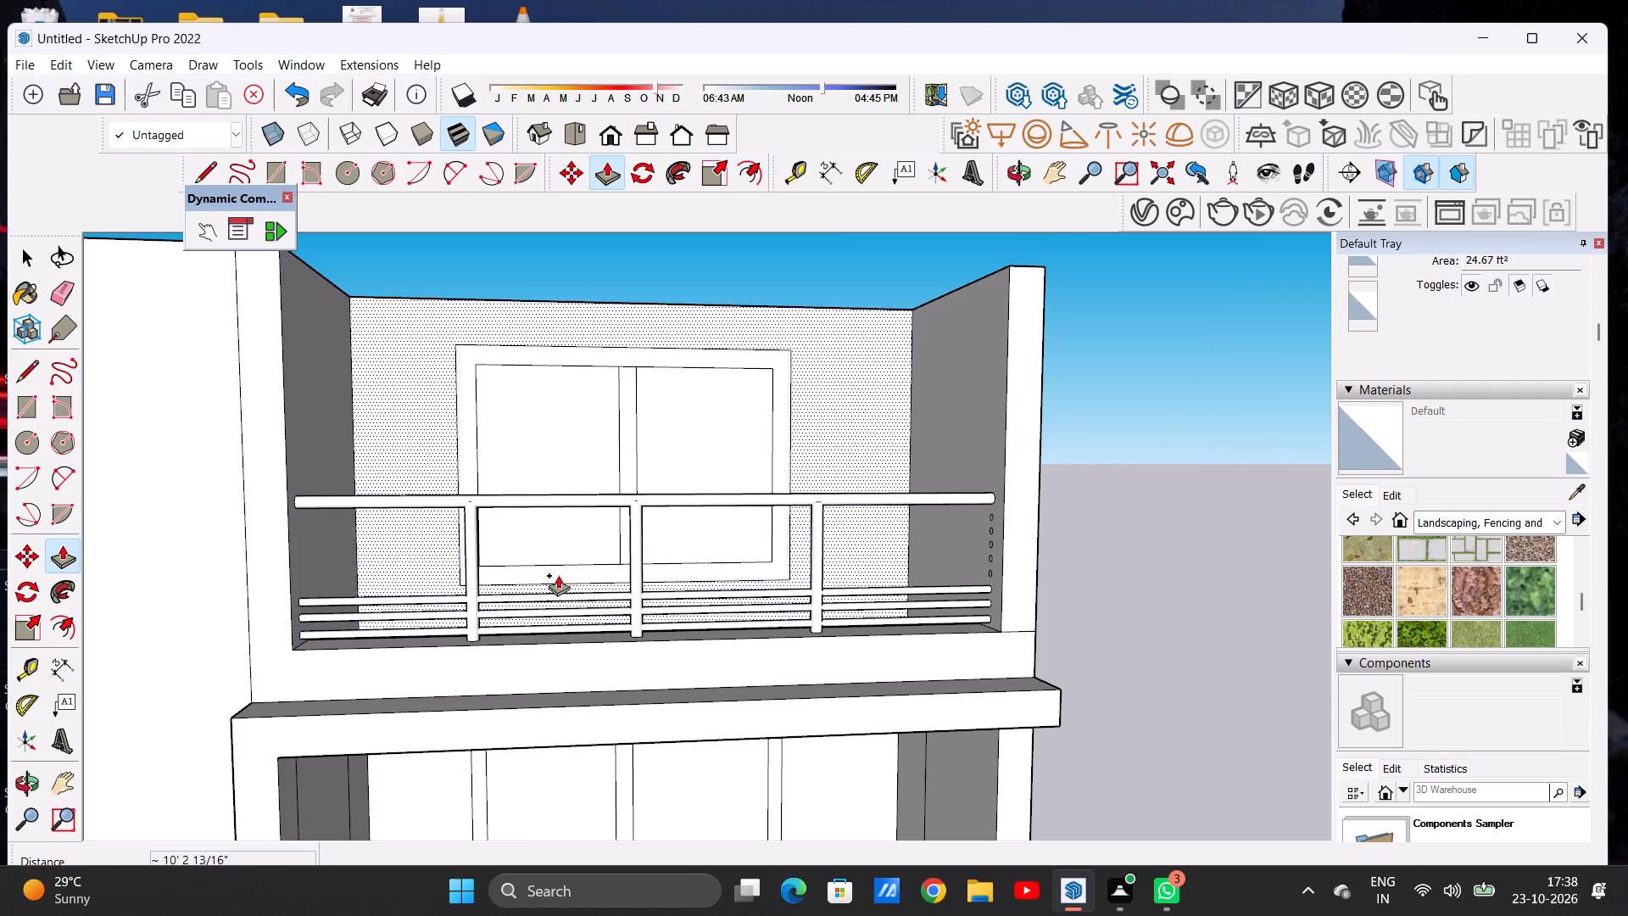
scroll(735, 580, "up", 1)
middle_click_drag(650, 606, 915, 631)
scroll(928, 533, "up", 6)
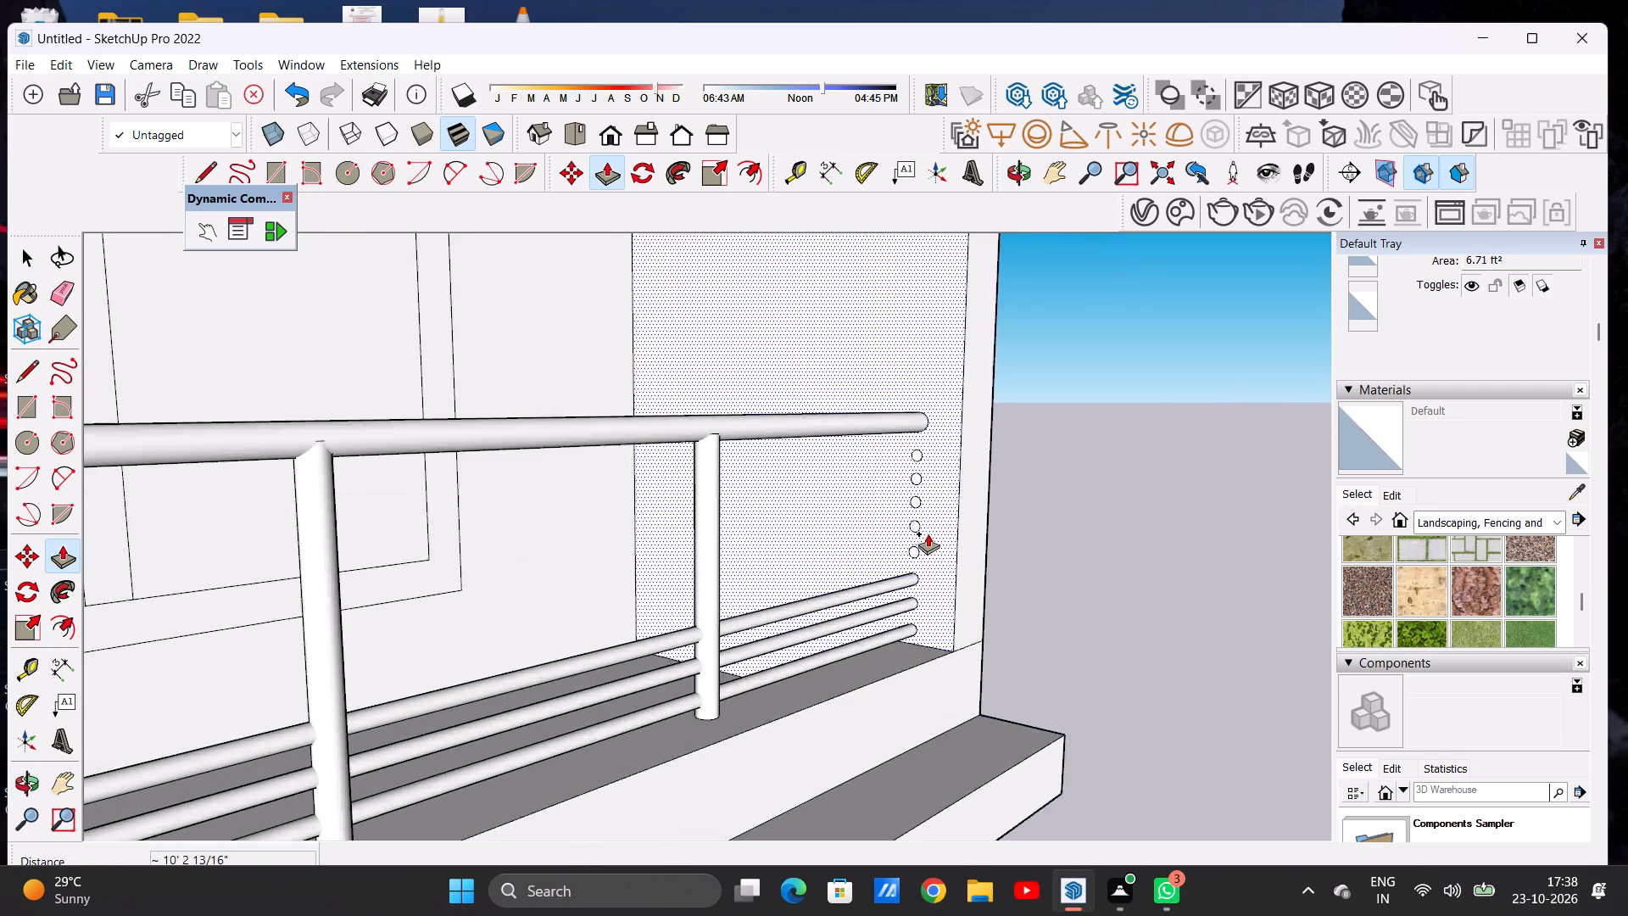
scroll(928, 533, "up", 14)
left_click(905, 557)
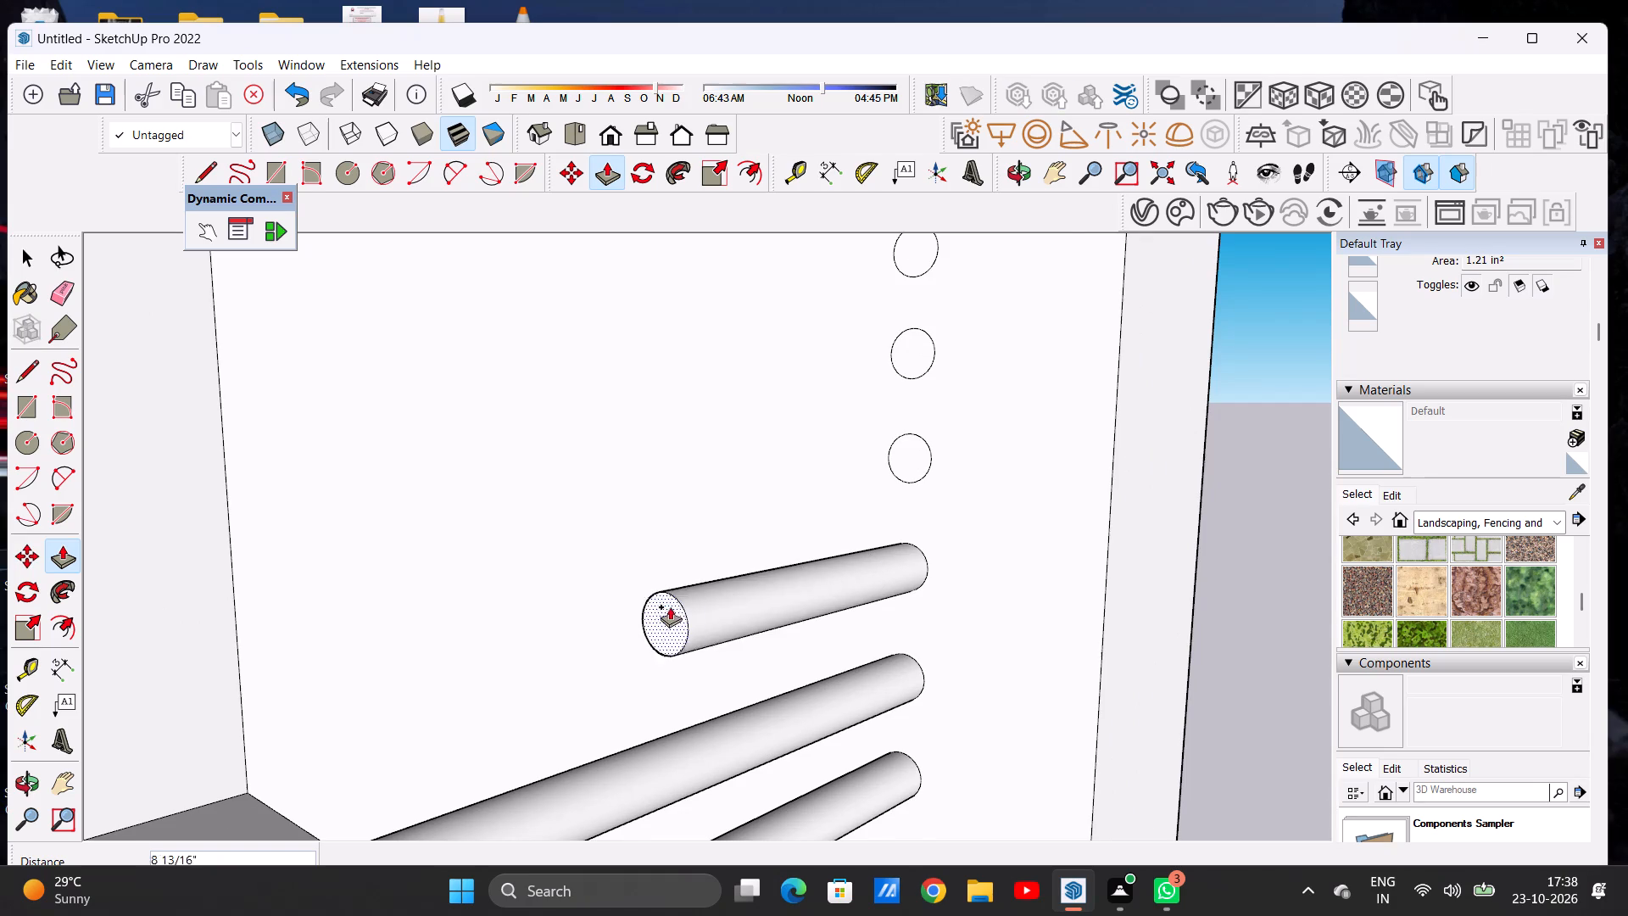
scroll(878, 584, "down", 20)
scroll(878, 584, "down", 3)
middle_click_drag(644, 604, 343, 594)
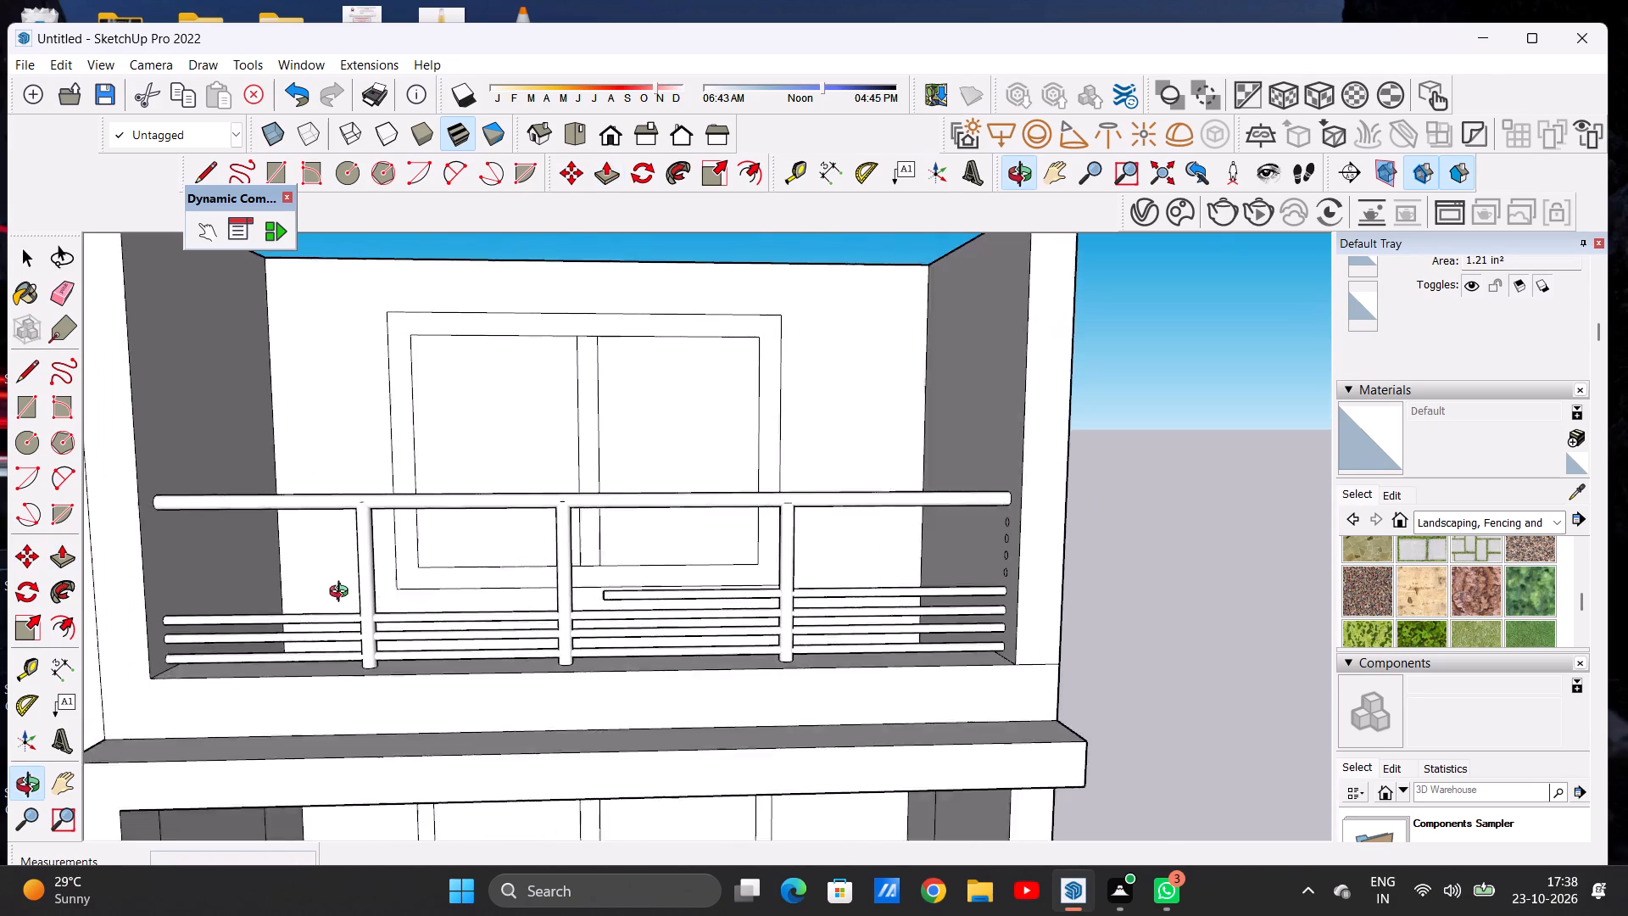
middle_click_drag(343, 594, 315, 584)
scroll(220, 578, "up", 12)
left_click(124, 547)
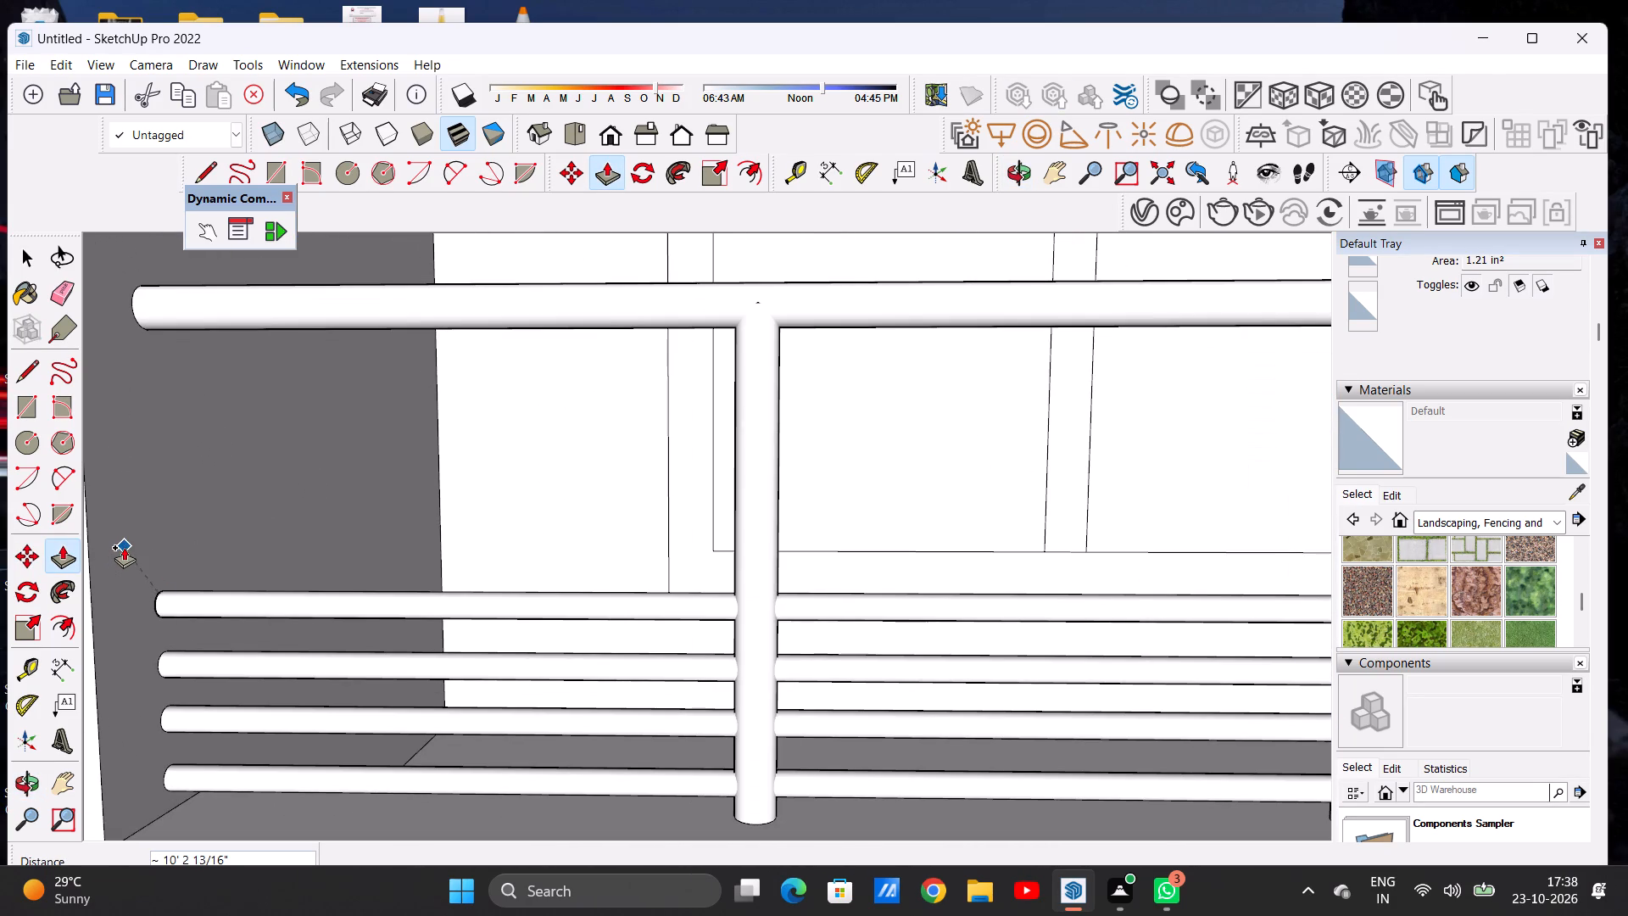
Push/Pull the fifth small circle from the bottom about 10' 2 13/16" to the opposite side wall as the fifth rail.
scroll(432, 557, "down", 14)
middle_click_drag(600, 568, 935, 611)
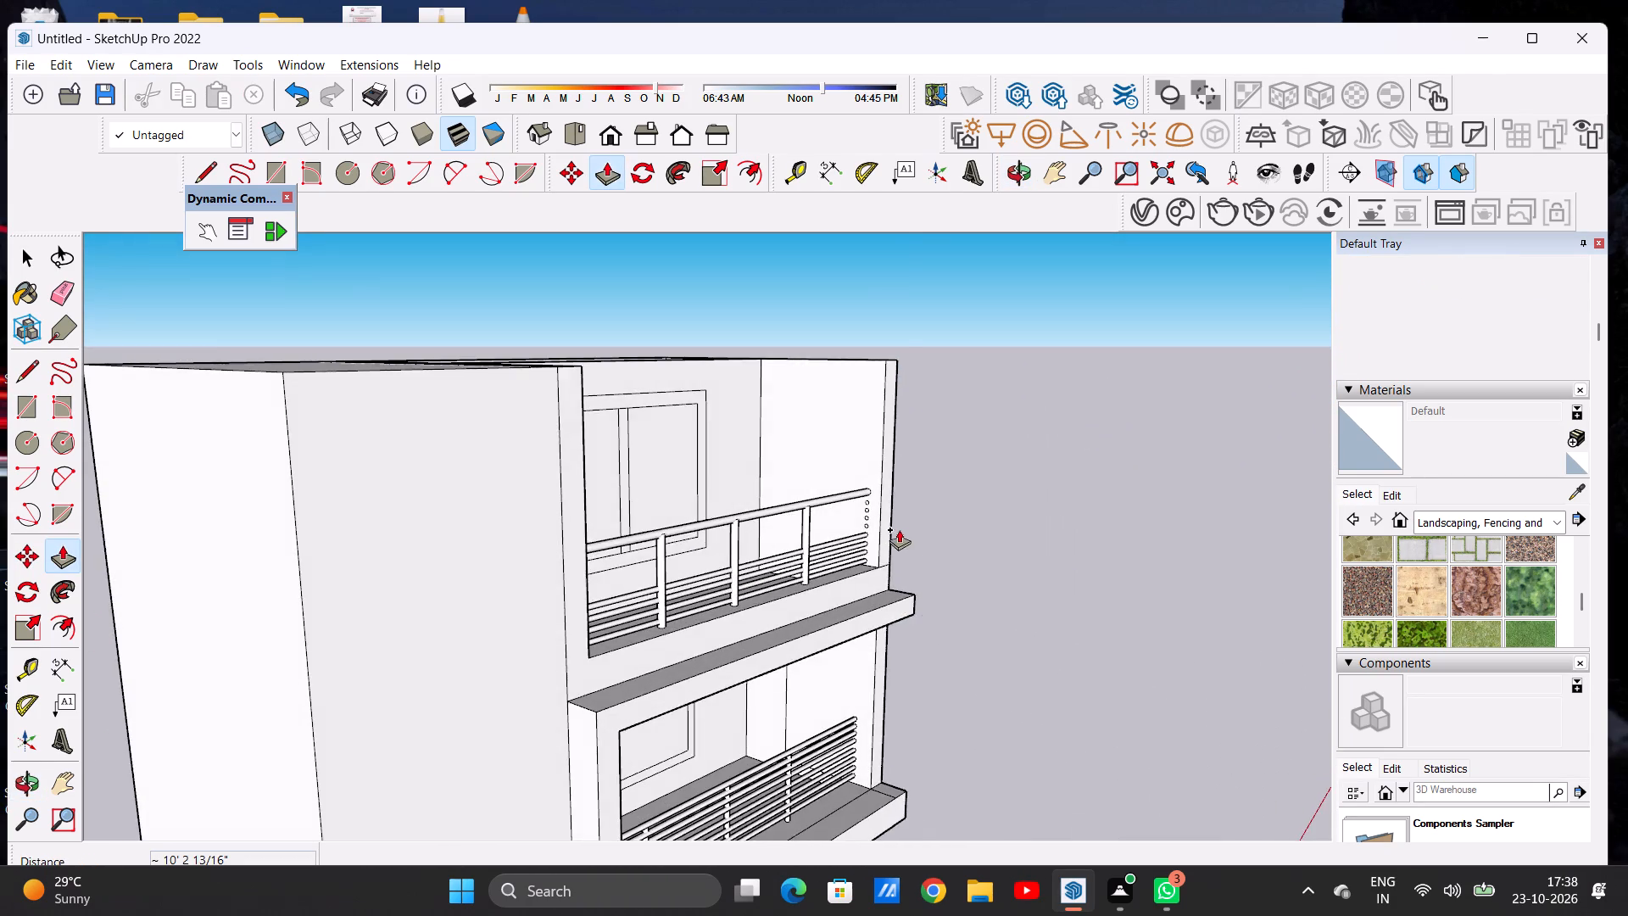
scroll(892, 529, "up", 9)
scroll(866, 522, "down", 1)
scroll(866, 522, "up", 11)
scroll(818, 525, "down", 1)
scroll(852, 527, "up", 5)
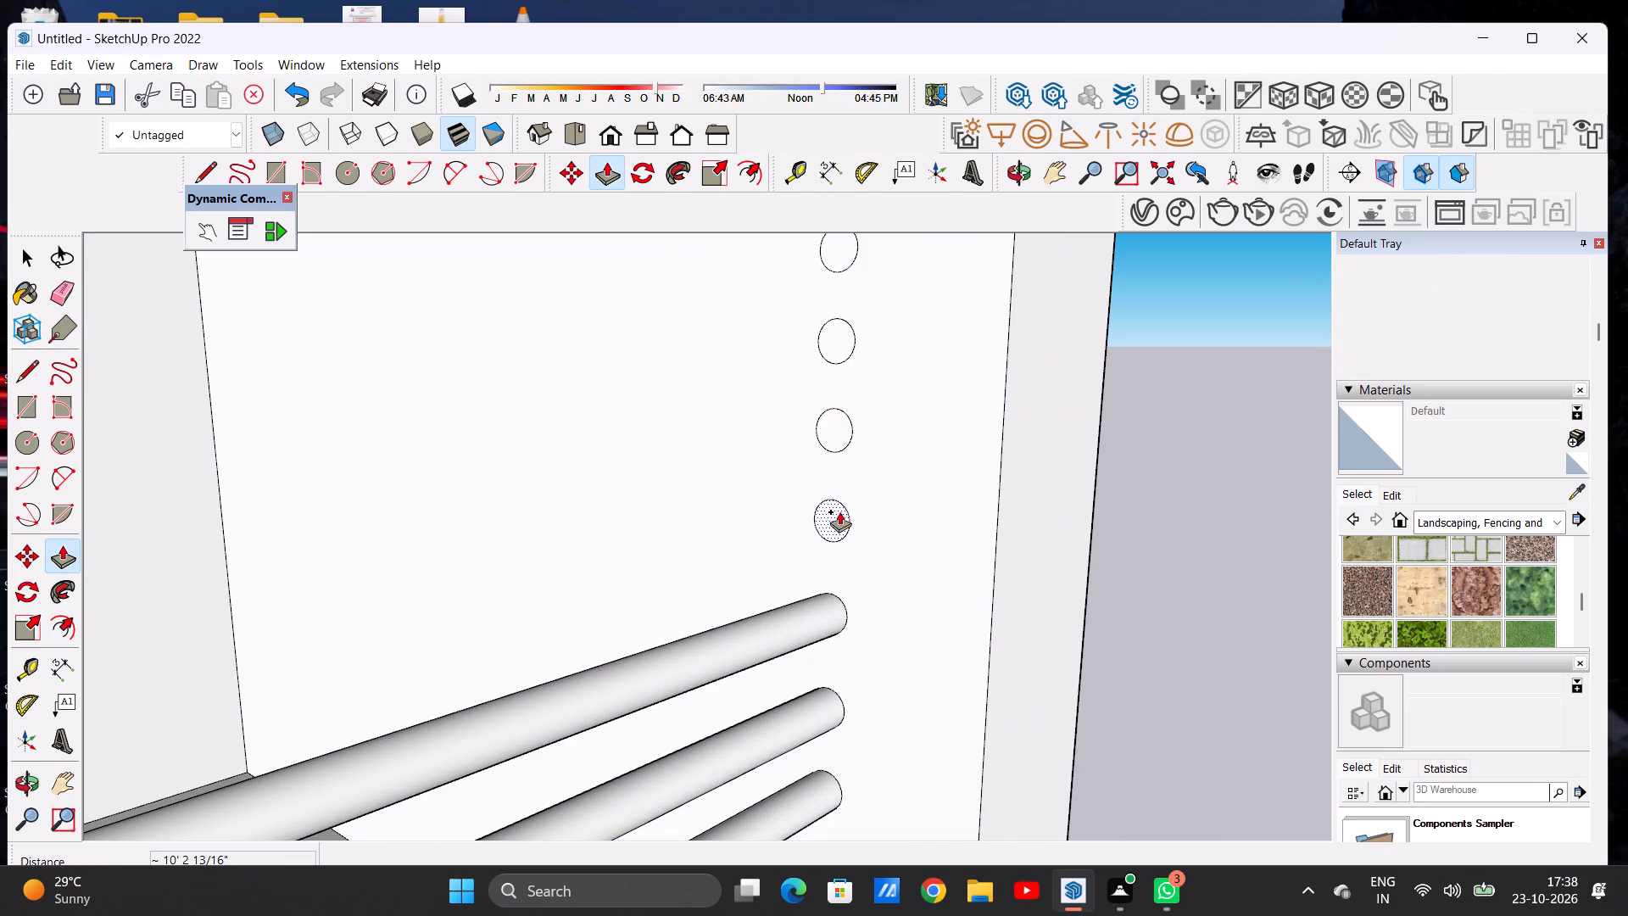
left_click(839, 511)
scroll(827, 527, "down", 2)
scroll(829, 527, "up", 1)
scroll(830, 527, "down", 17)
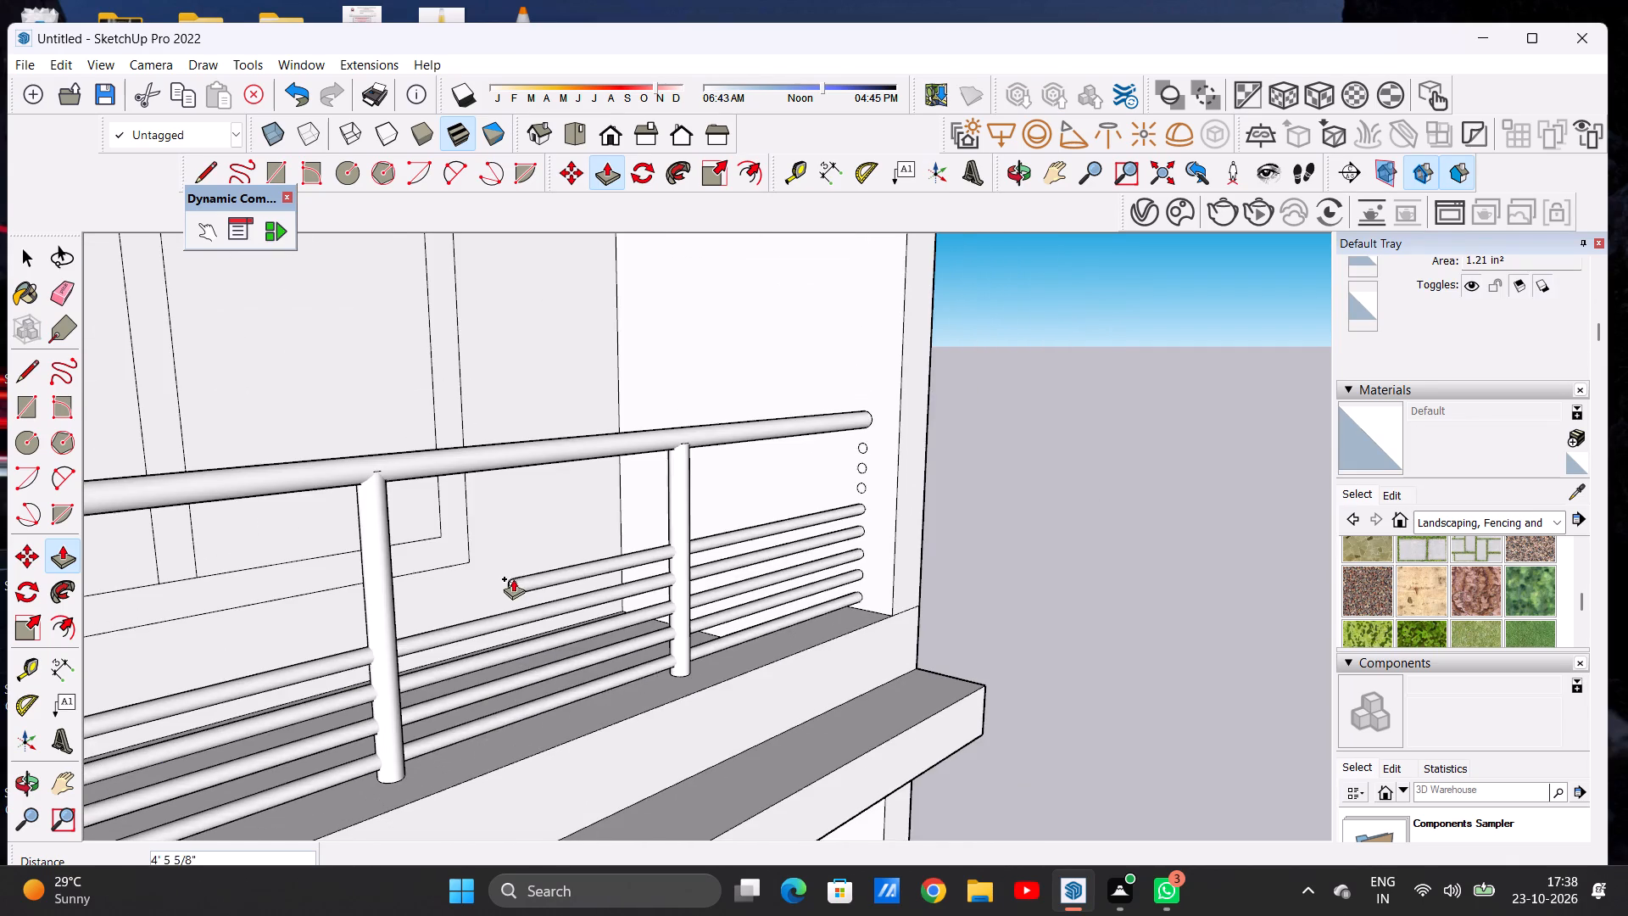
scroll(532, 569, "down", 7)
scroll(329, 658, "down", 7)
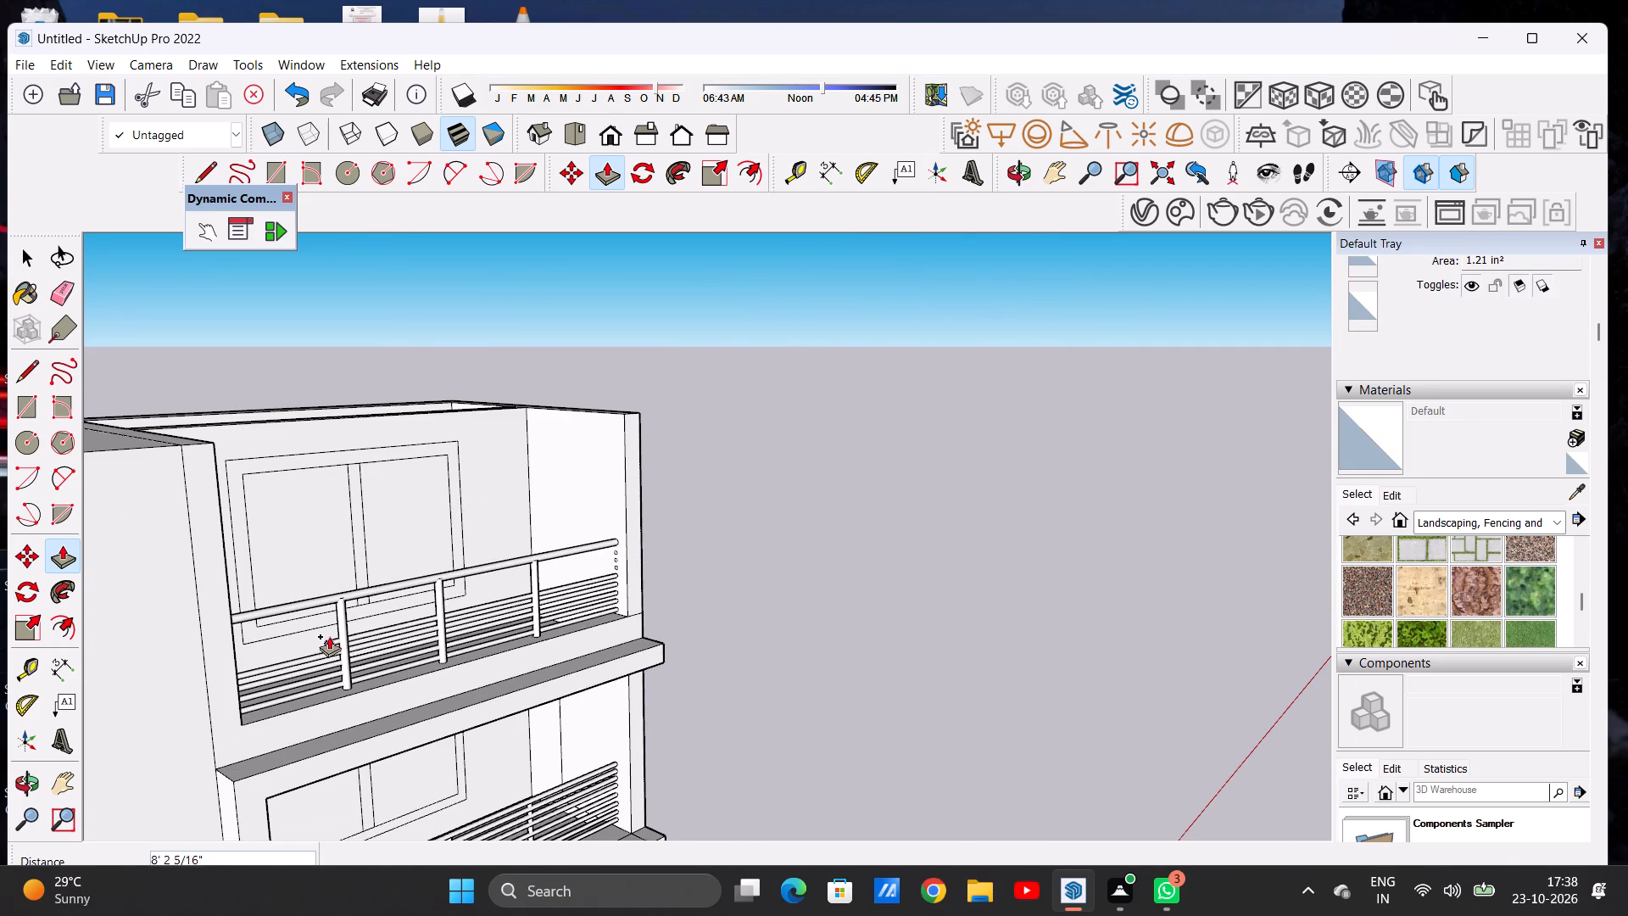
scroll(381, 599, "down", 5)
scroll(321, 604, "up", 5)
middle_click_drag(348, 625, 283, 623)
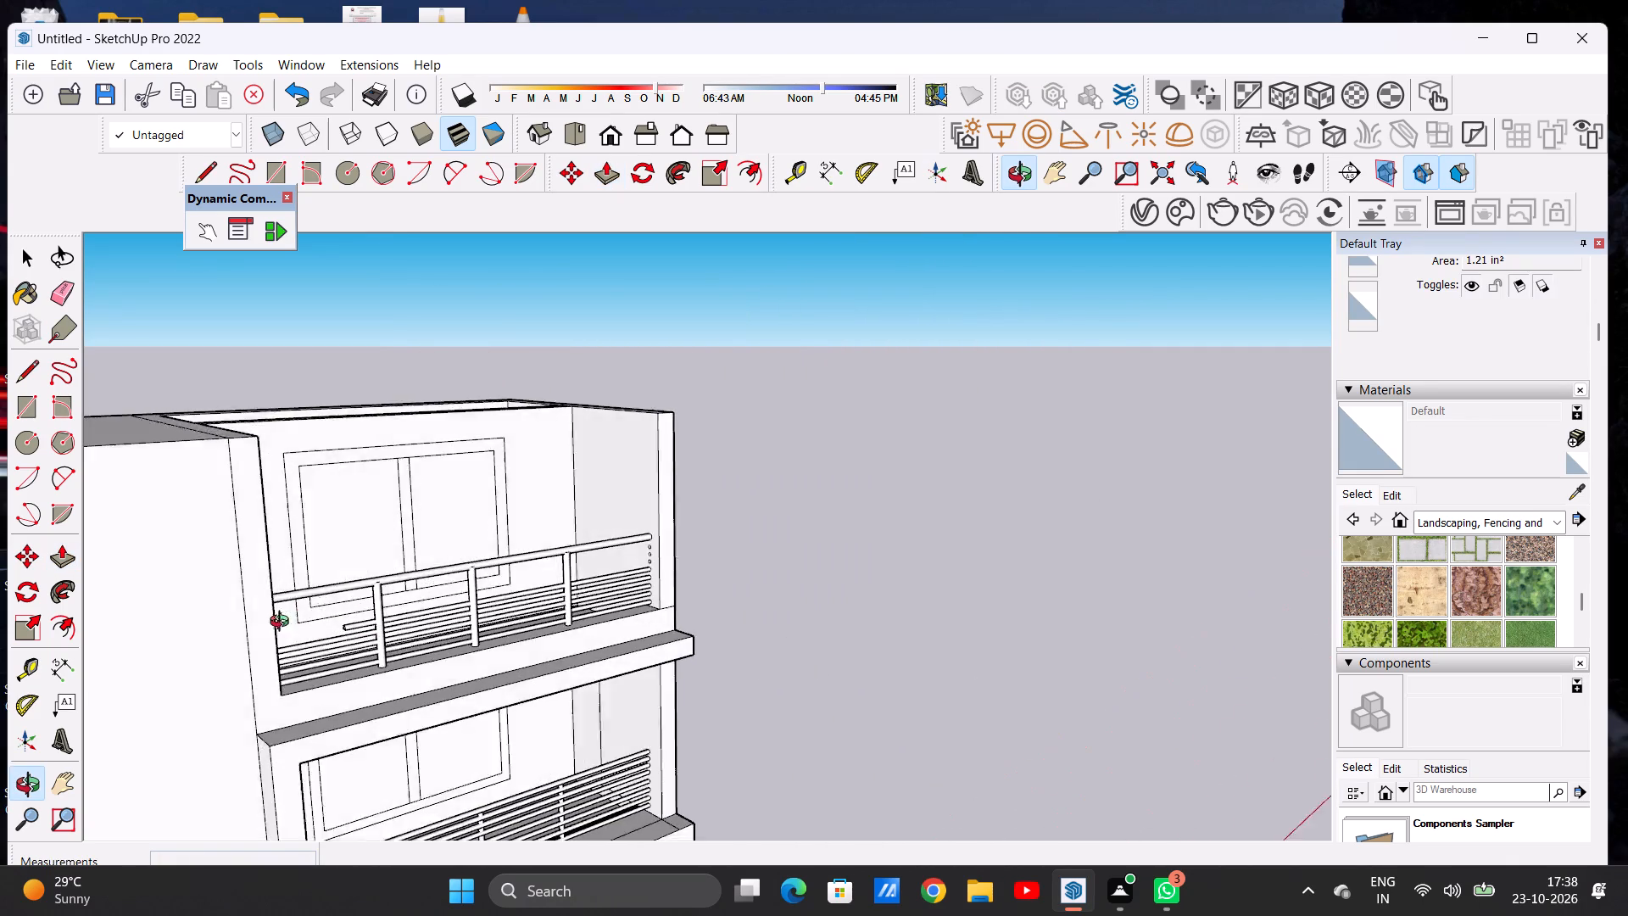
middle_click_drag(283, 623, 208, 589)
scroll(352, 585, "up", 1)
scroll(352, 584, "down", 2)
scroll(352, 582, "up", 2)
middle_click_drag(380, 598, 225, 581)
scroll(338, 575, "up", 6)
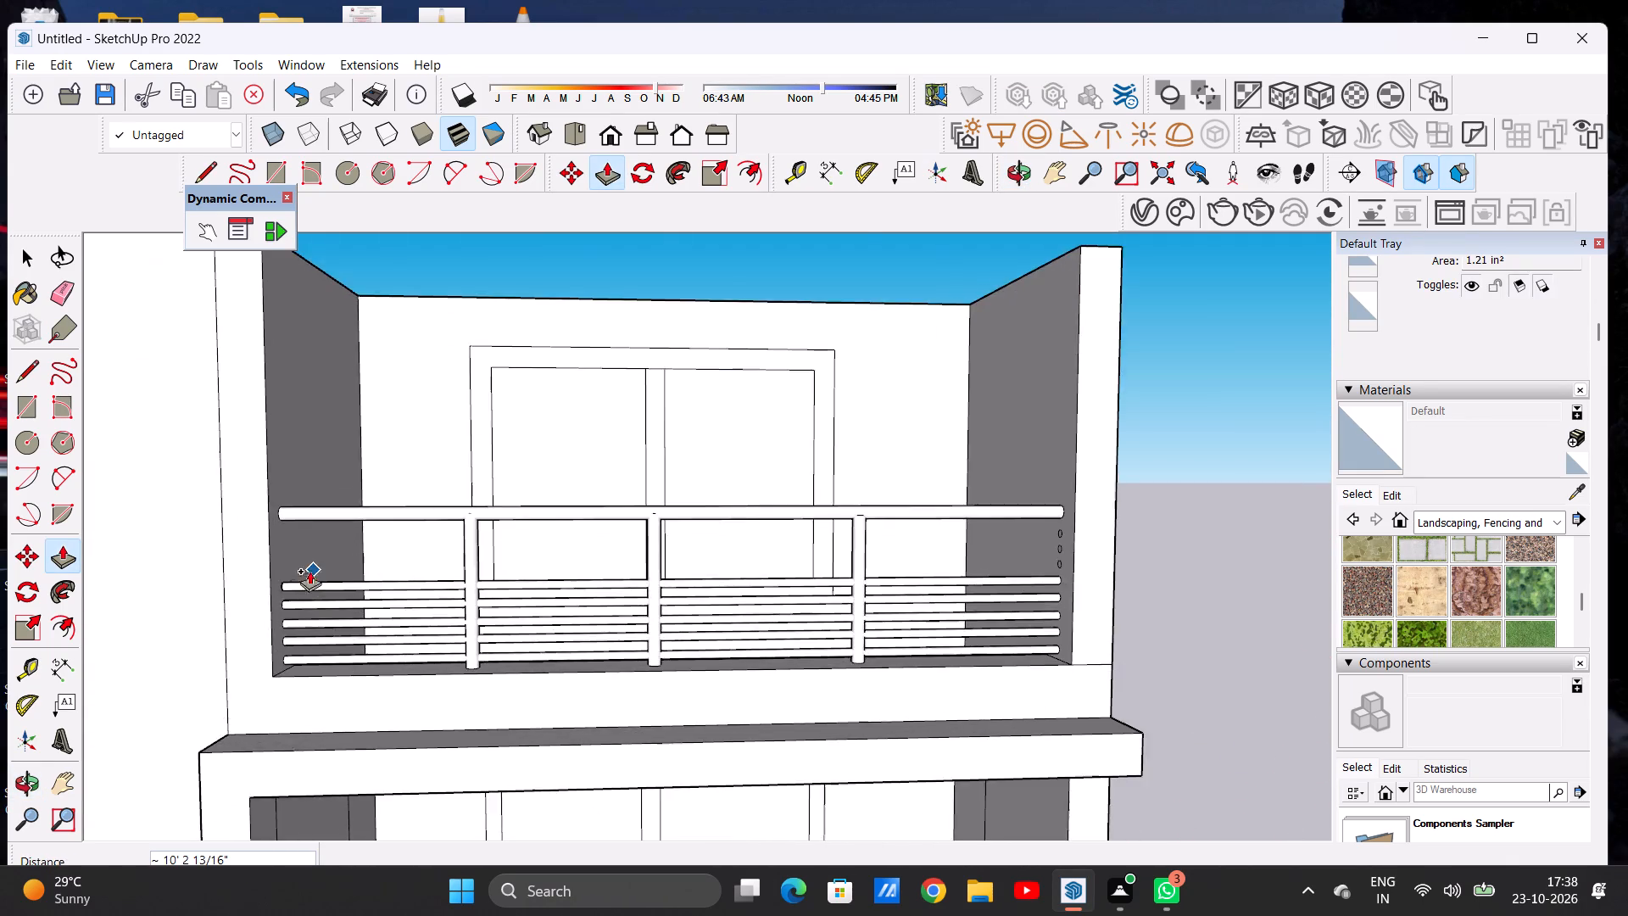
scroll(283, 566, "up", 11)
left_click(276, 551)
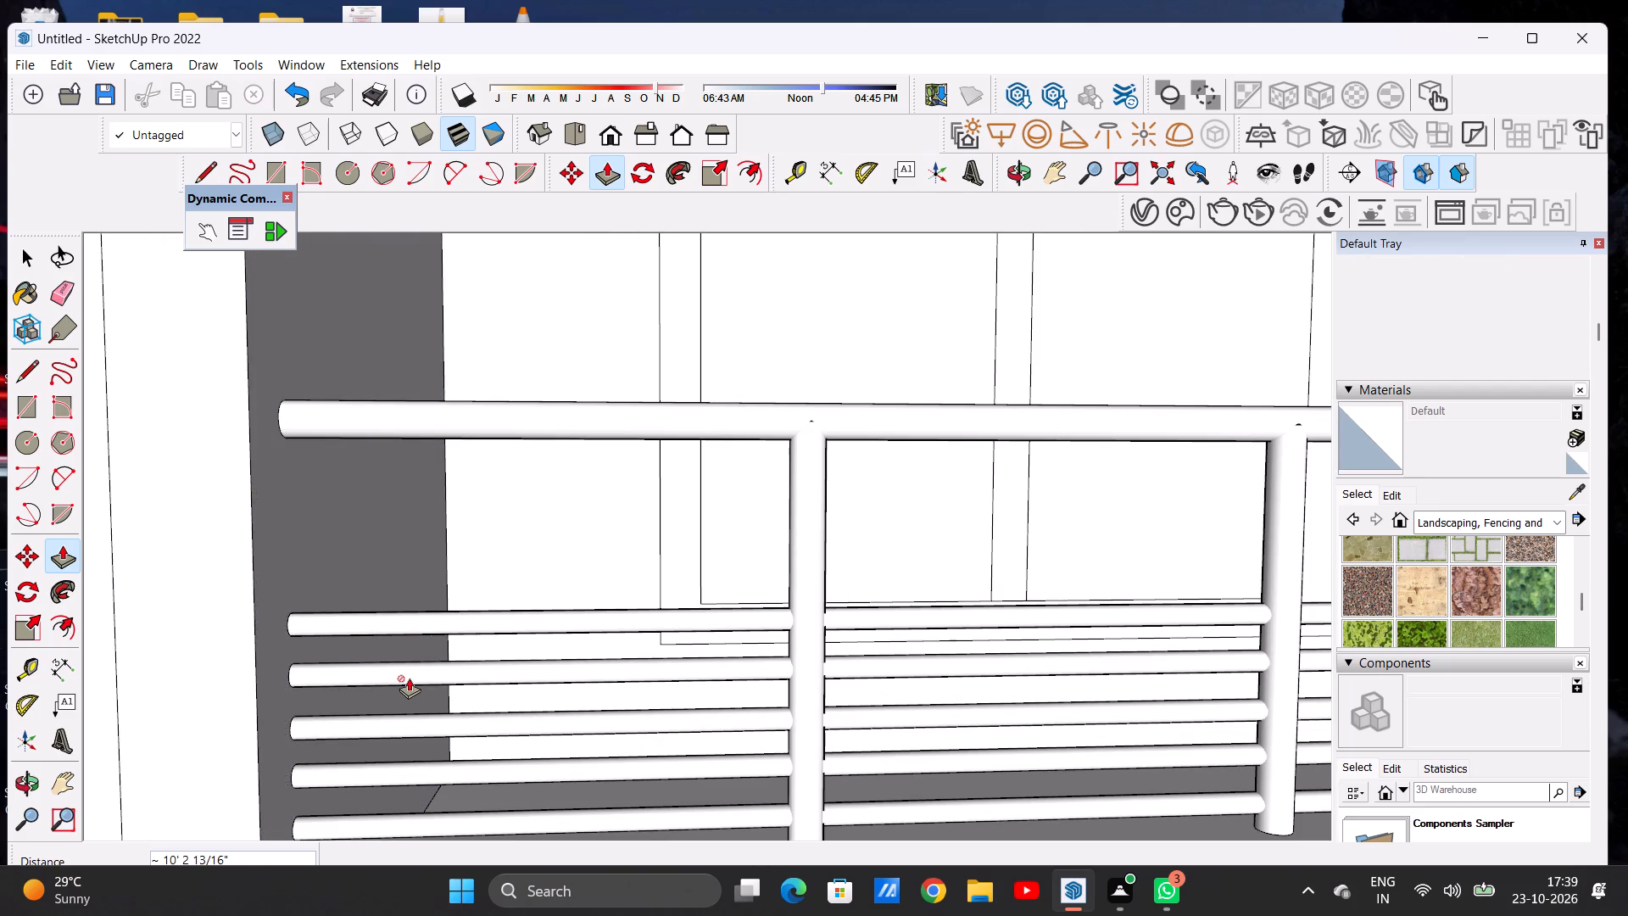
Push/Pull the sixth small circle from the bottom about 10' 2 13/16" to the opposite side wall as the sixth rail.
scroll(410, 673, "down", 6)
middle_click_drag(391, 600, 634, 691)
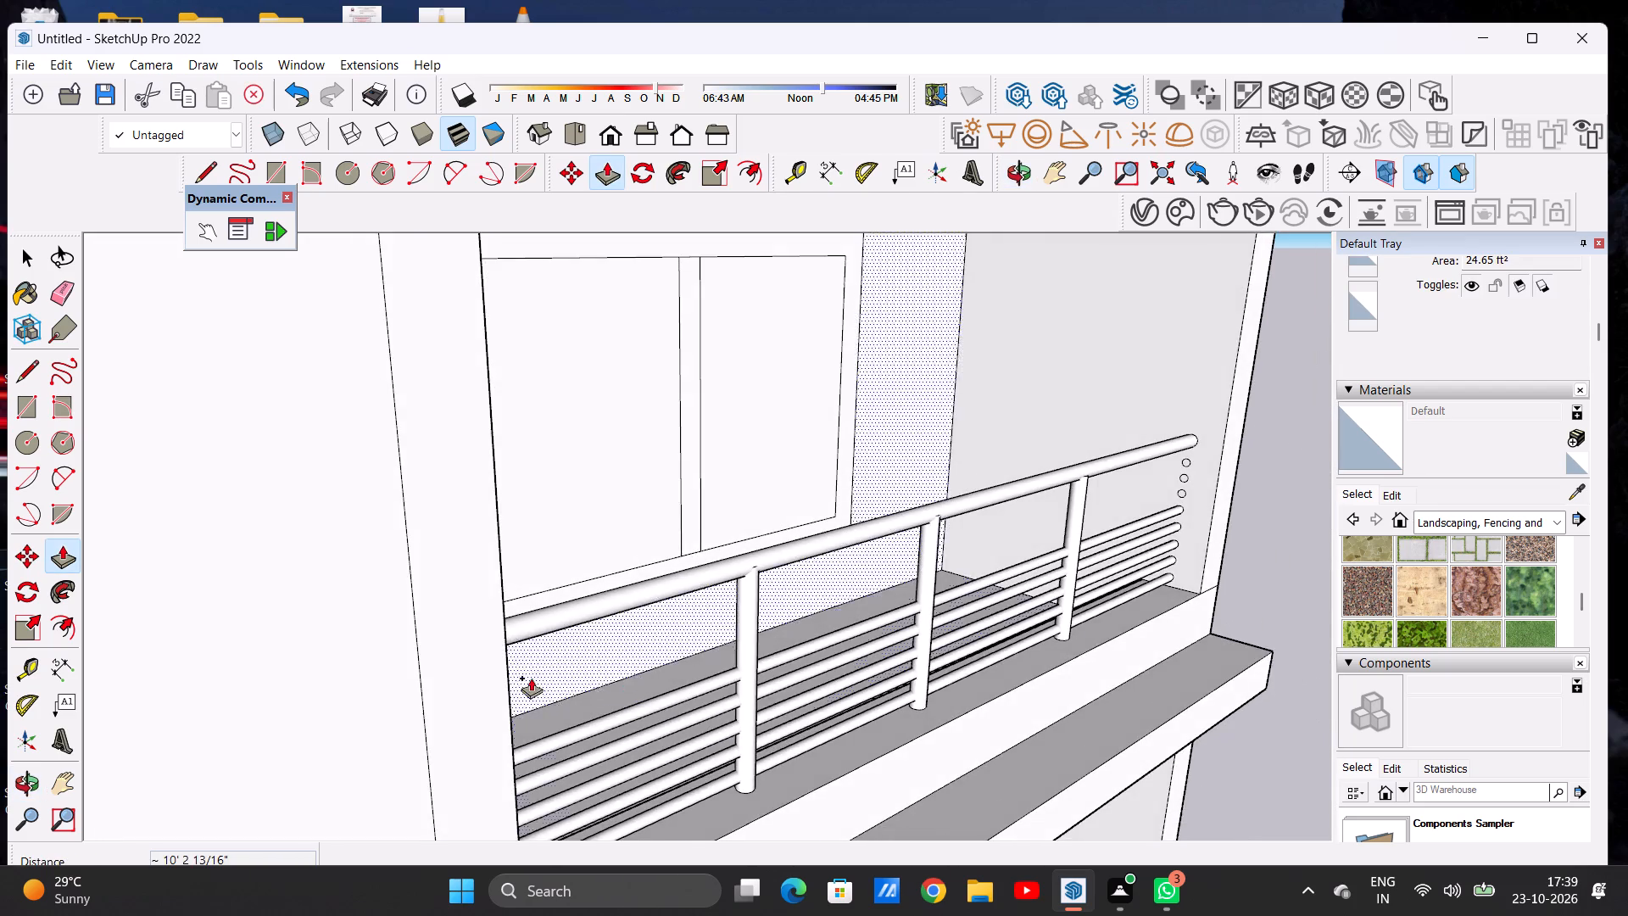
scroll(502, 674, "down", 5)
scroll(1040, 541, "up", 14)
scroll(1034, 553, "down", 1)
scroll(1034, 553, "up", 3)
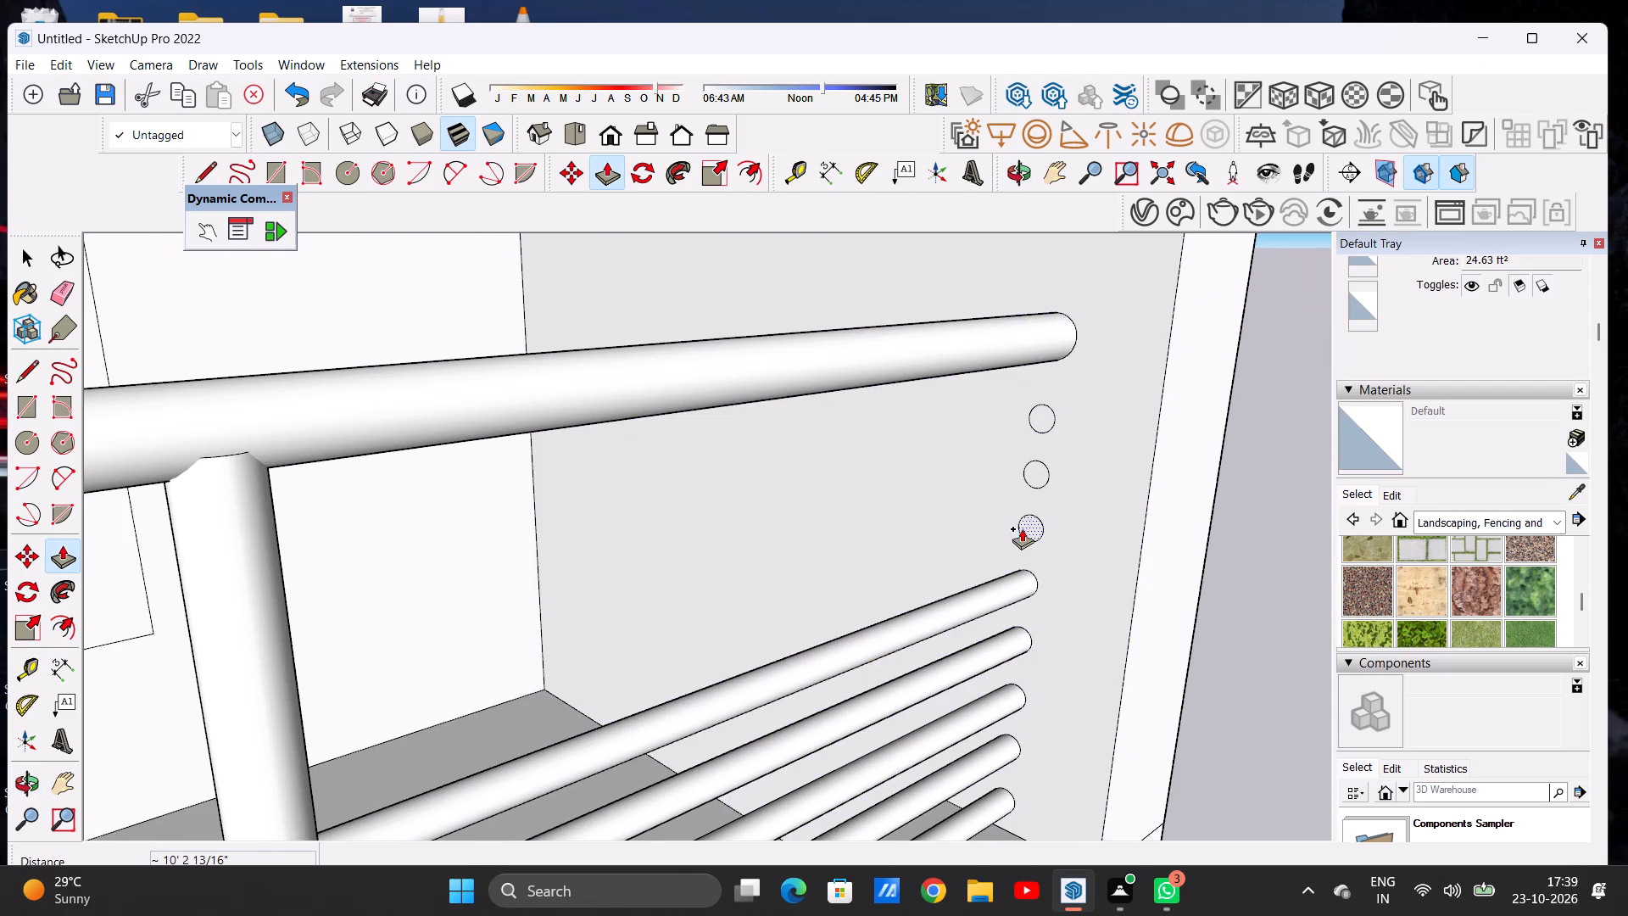
left_click(1029, 528)
scroll(793, 576, "down", 10)
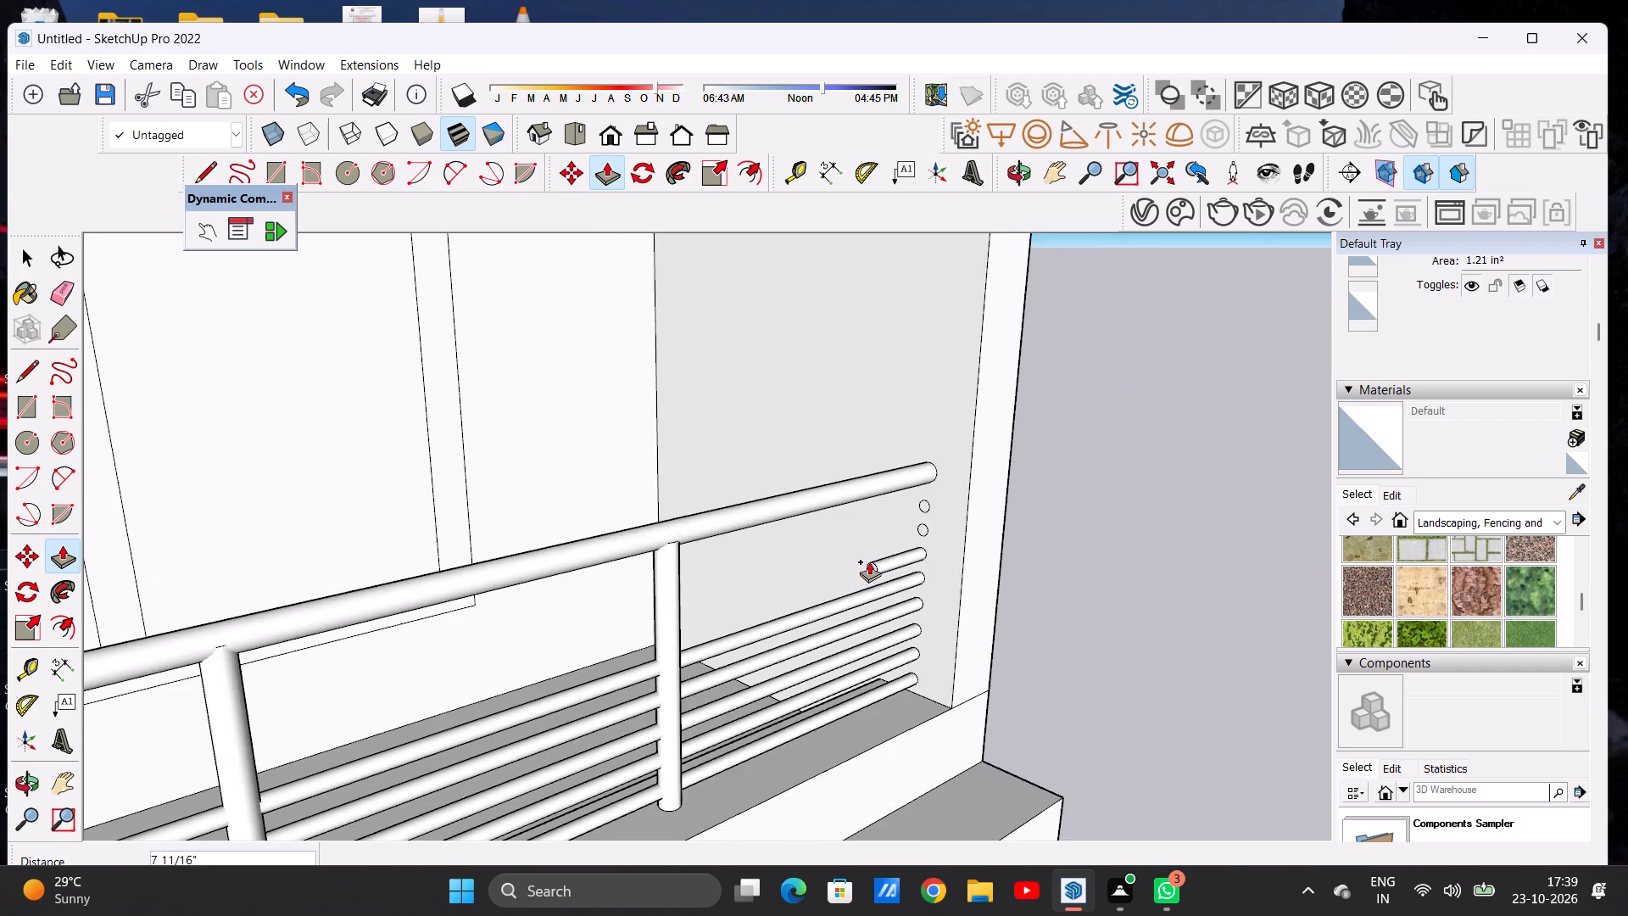
scroll(869, 561, "down", 10)
middle_click_drag(599, 617, 244, 561)
scroll(454, 550, "up", 10)
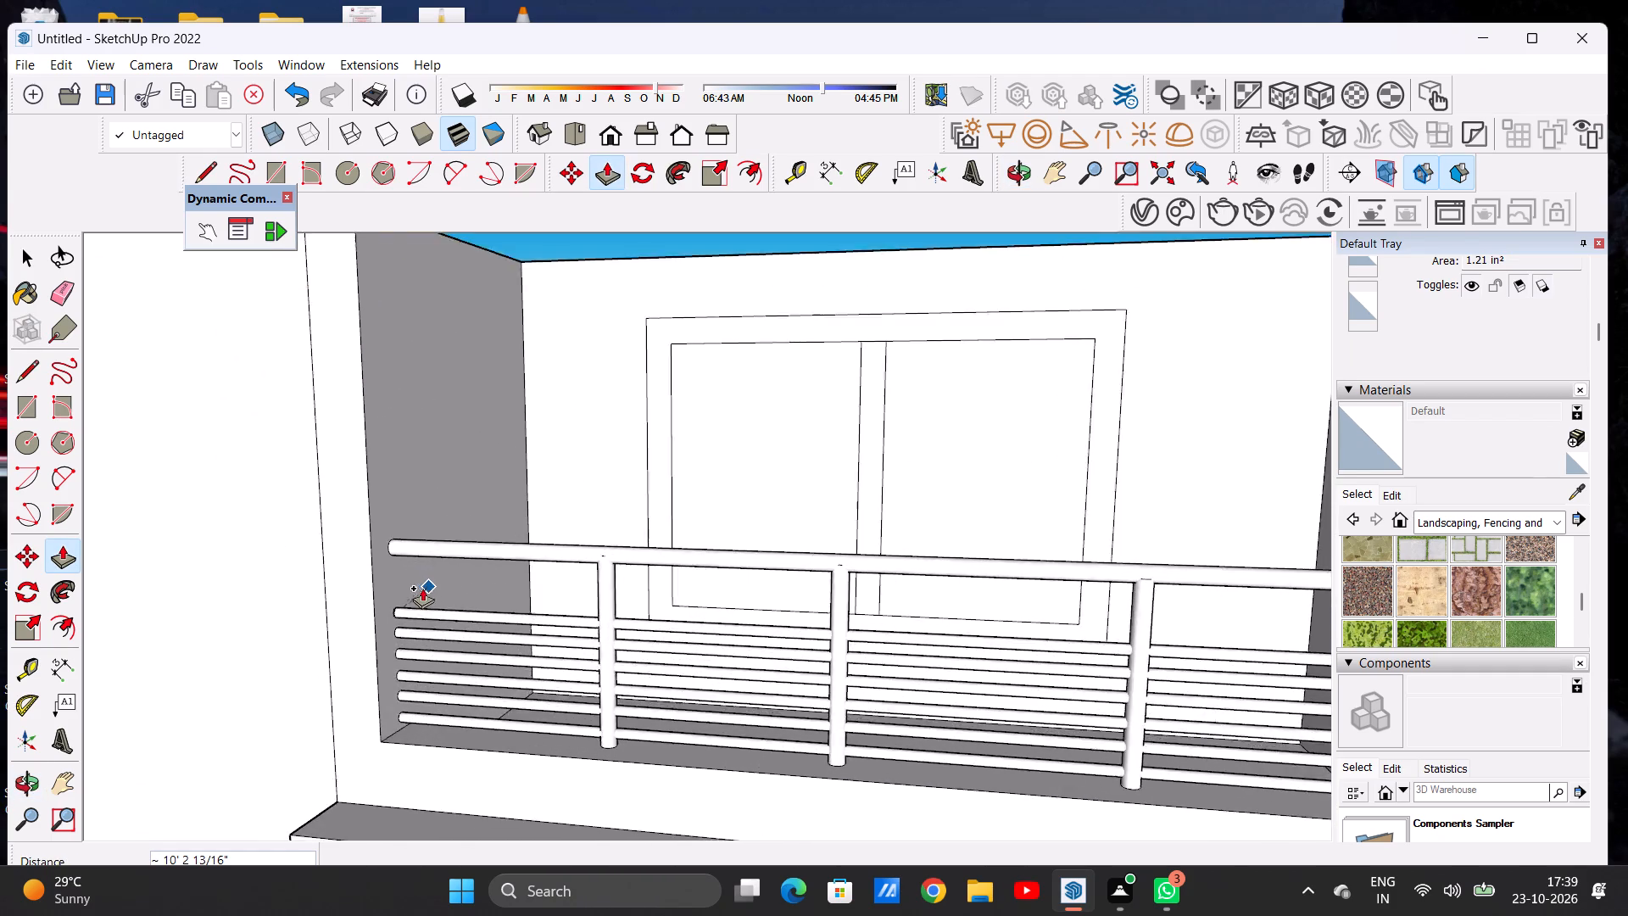
scroll(422, 588, "up", 3)
left_click(360, 587)
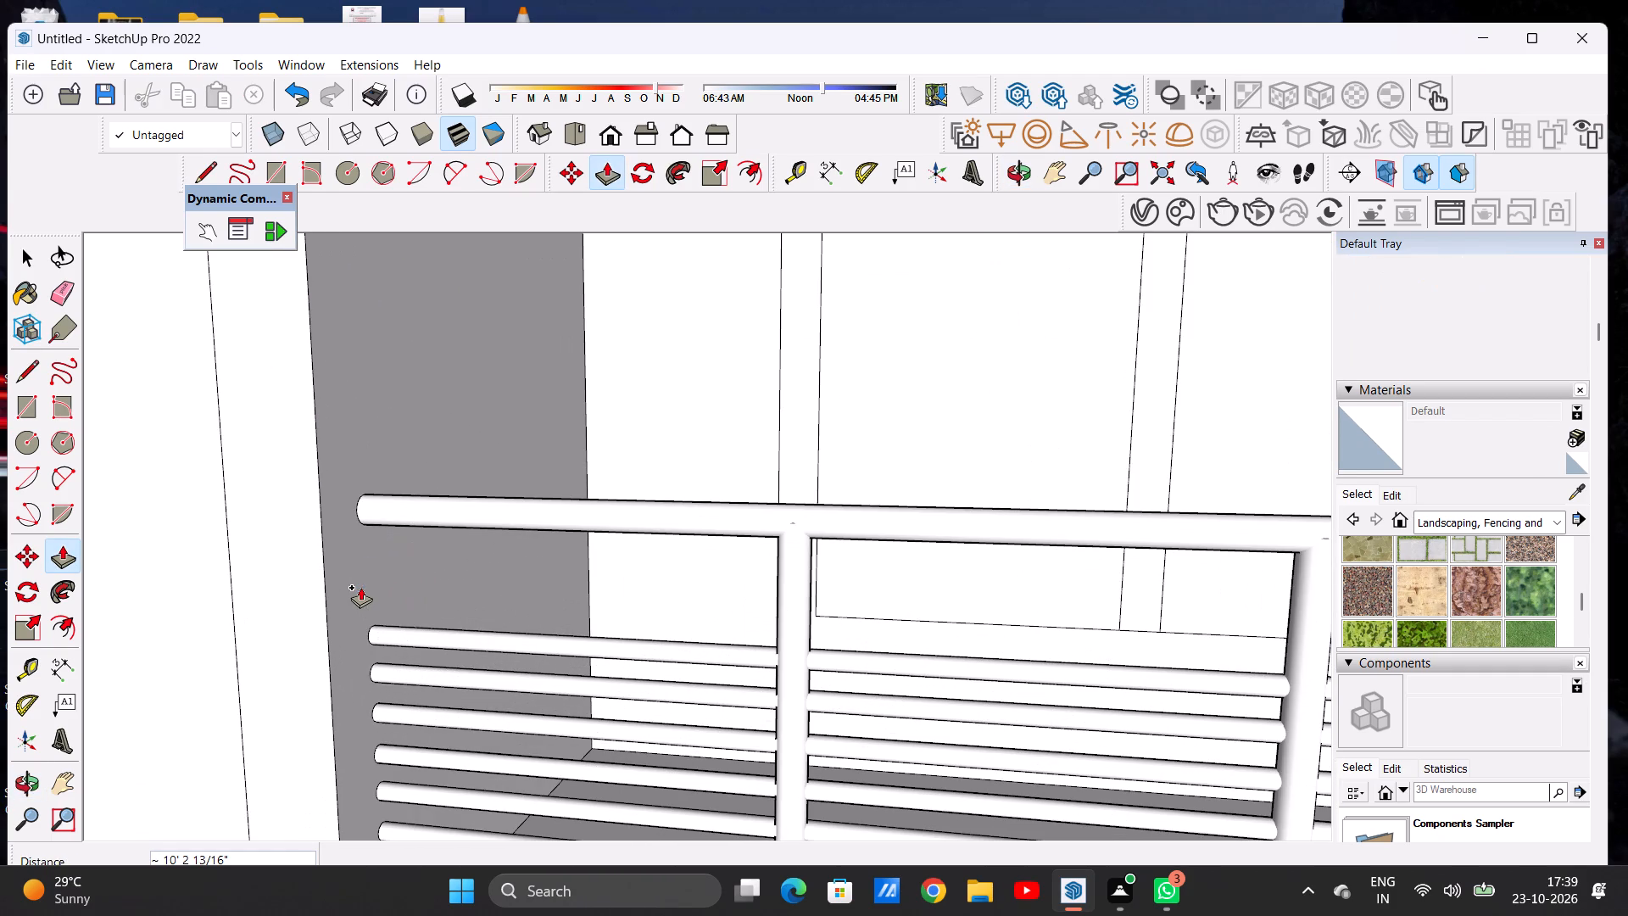
Push/Pull the seventh small circle from the bottom about 10' 2 13/16" to the opposite side wall as the seventh rail.
scroll(504, 623, "down", 14)
middle_click_drag(485, 626, 698, 622)
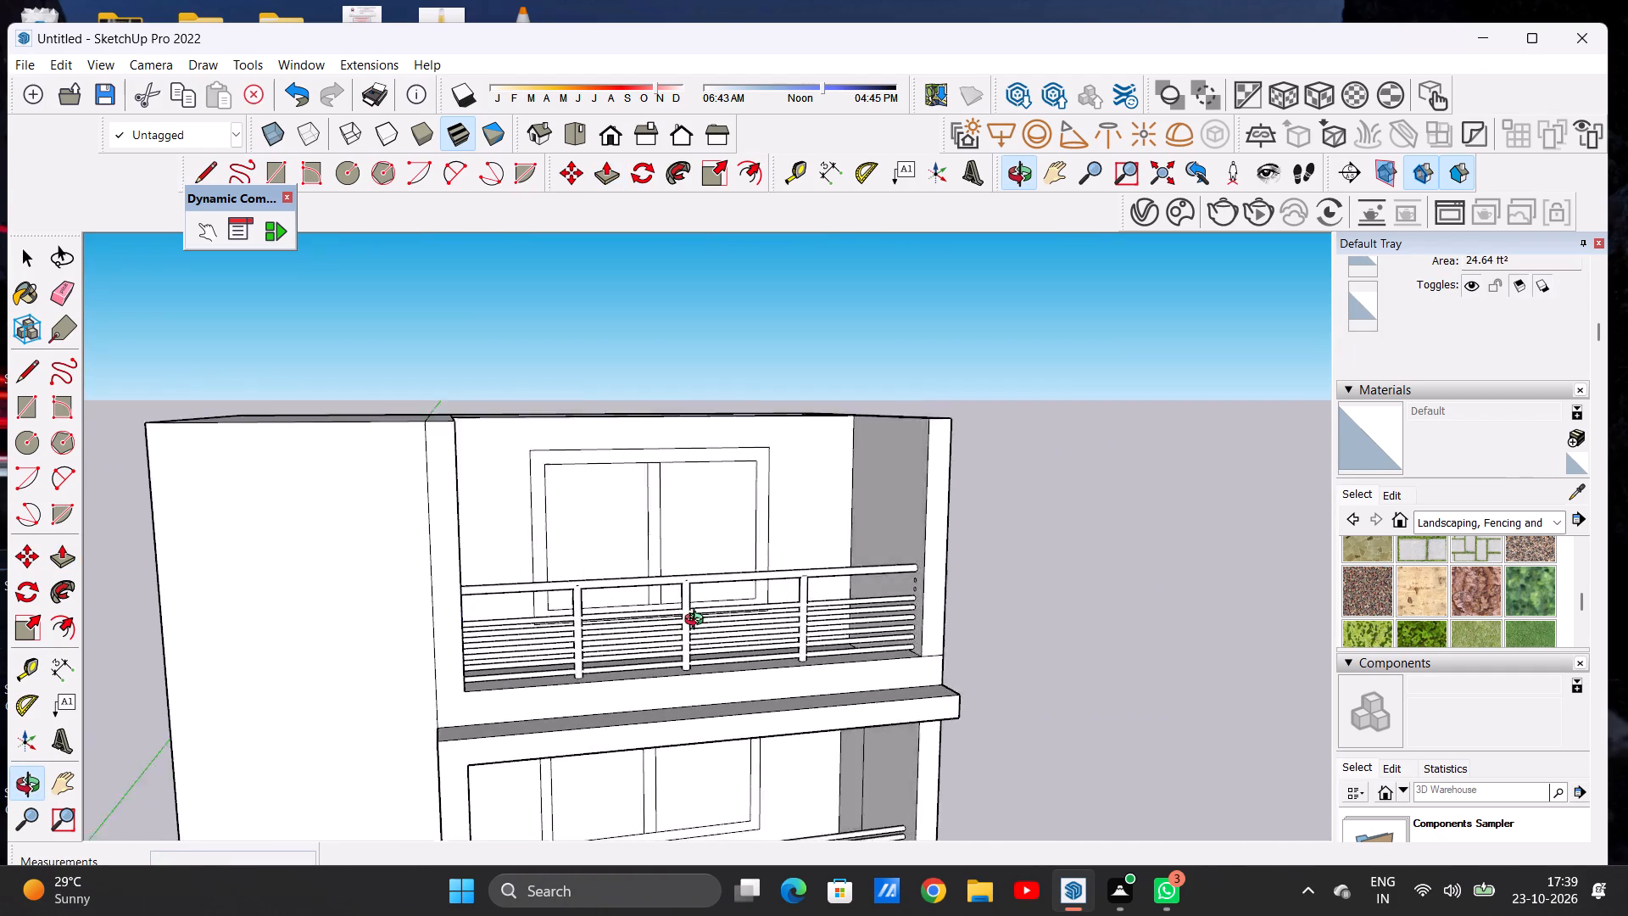
middle_click_drag(698, 622, 847, 609)
scroll(887, 584, "up", 10)
scroll(872, 569, "down", 1)
scroll(872, 569, "up", 17)
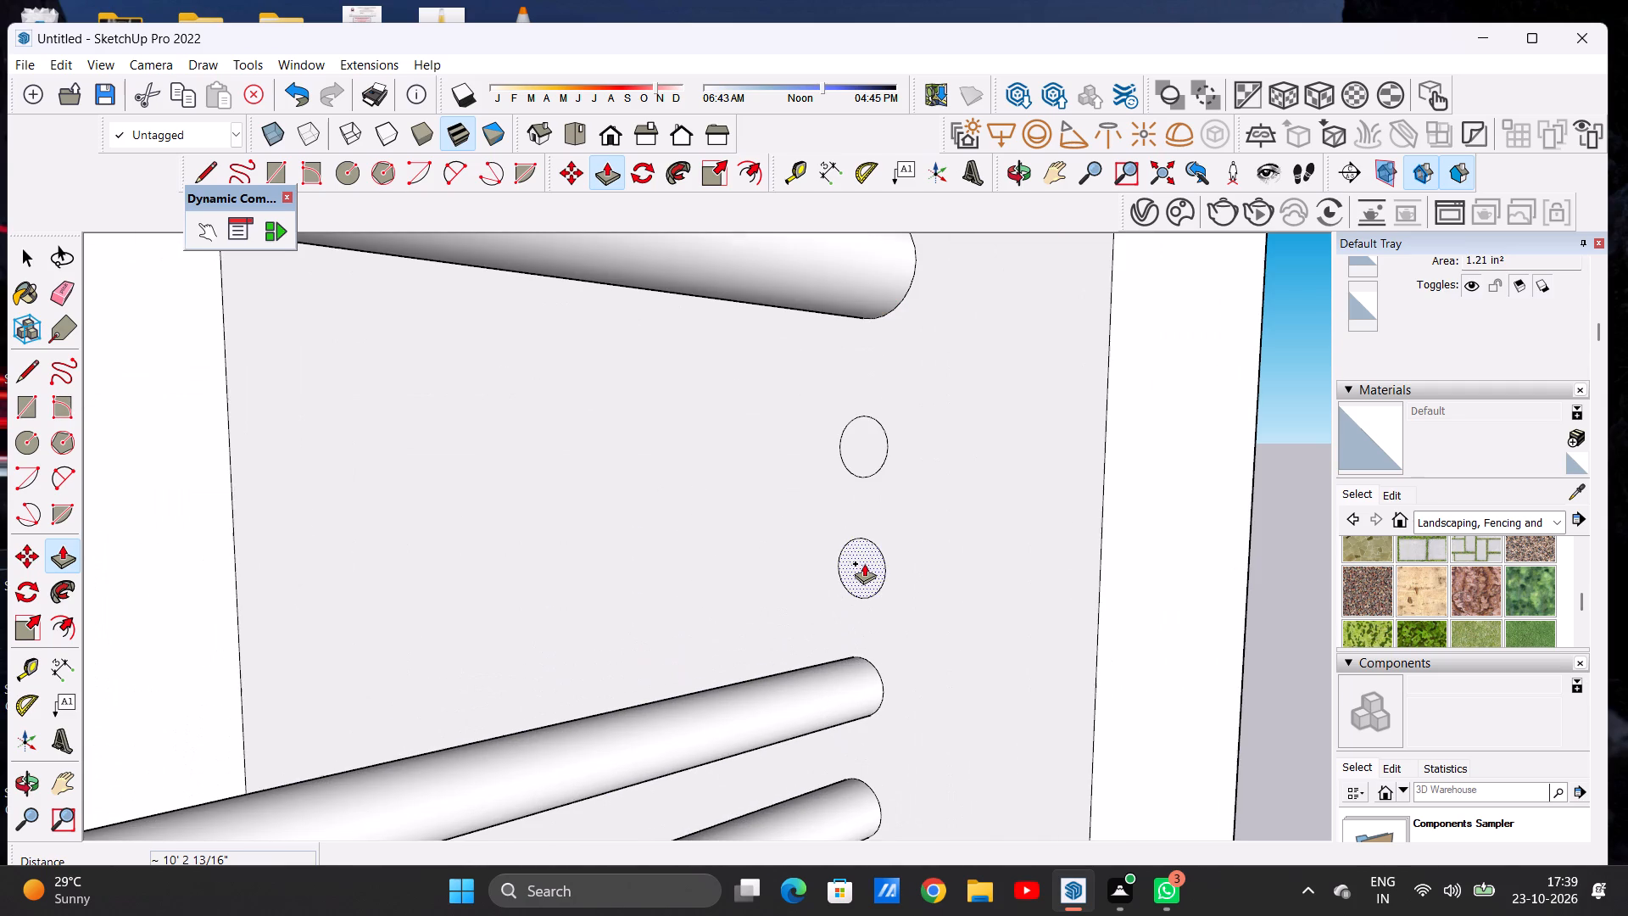
left_click(863, 563)
scroll(696, 585, "down", 9)
scroll(803, 559, "down", 11)
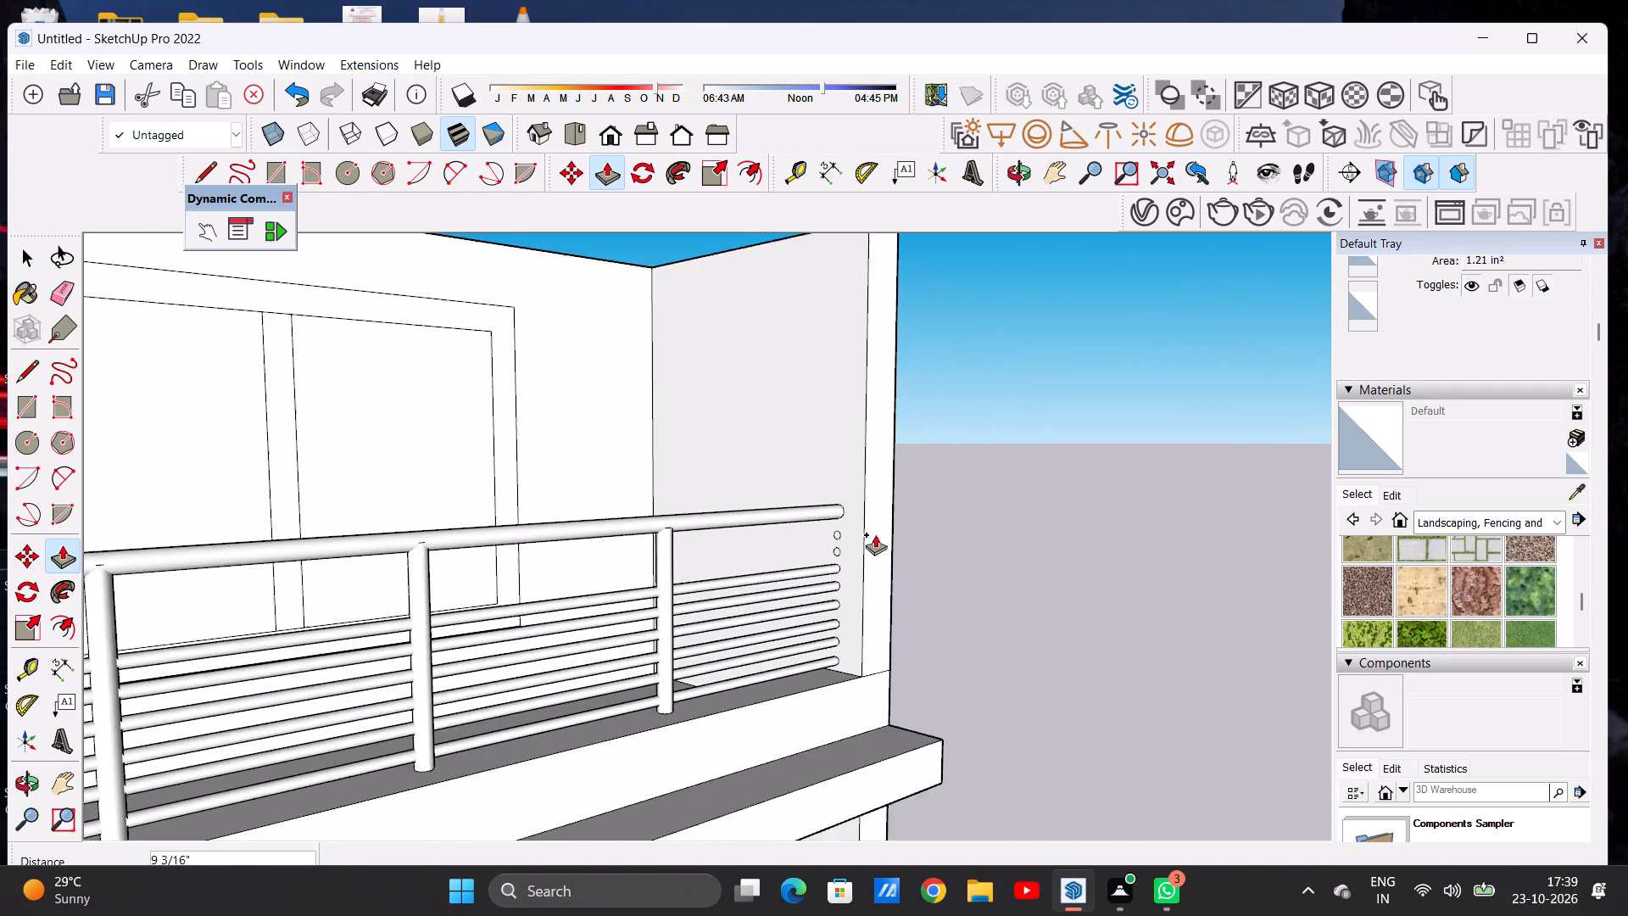
scroll(875, 534, "down", 7)
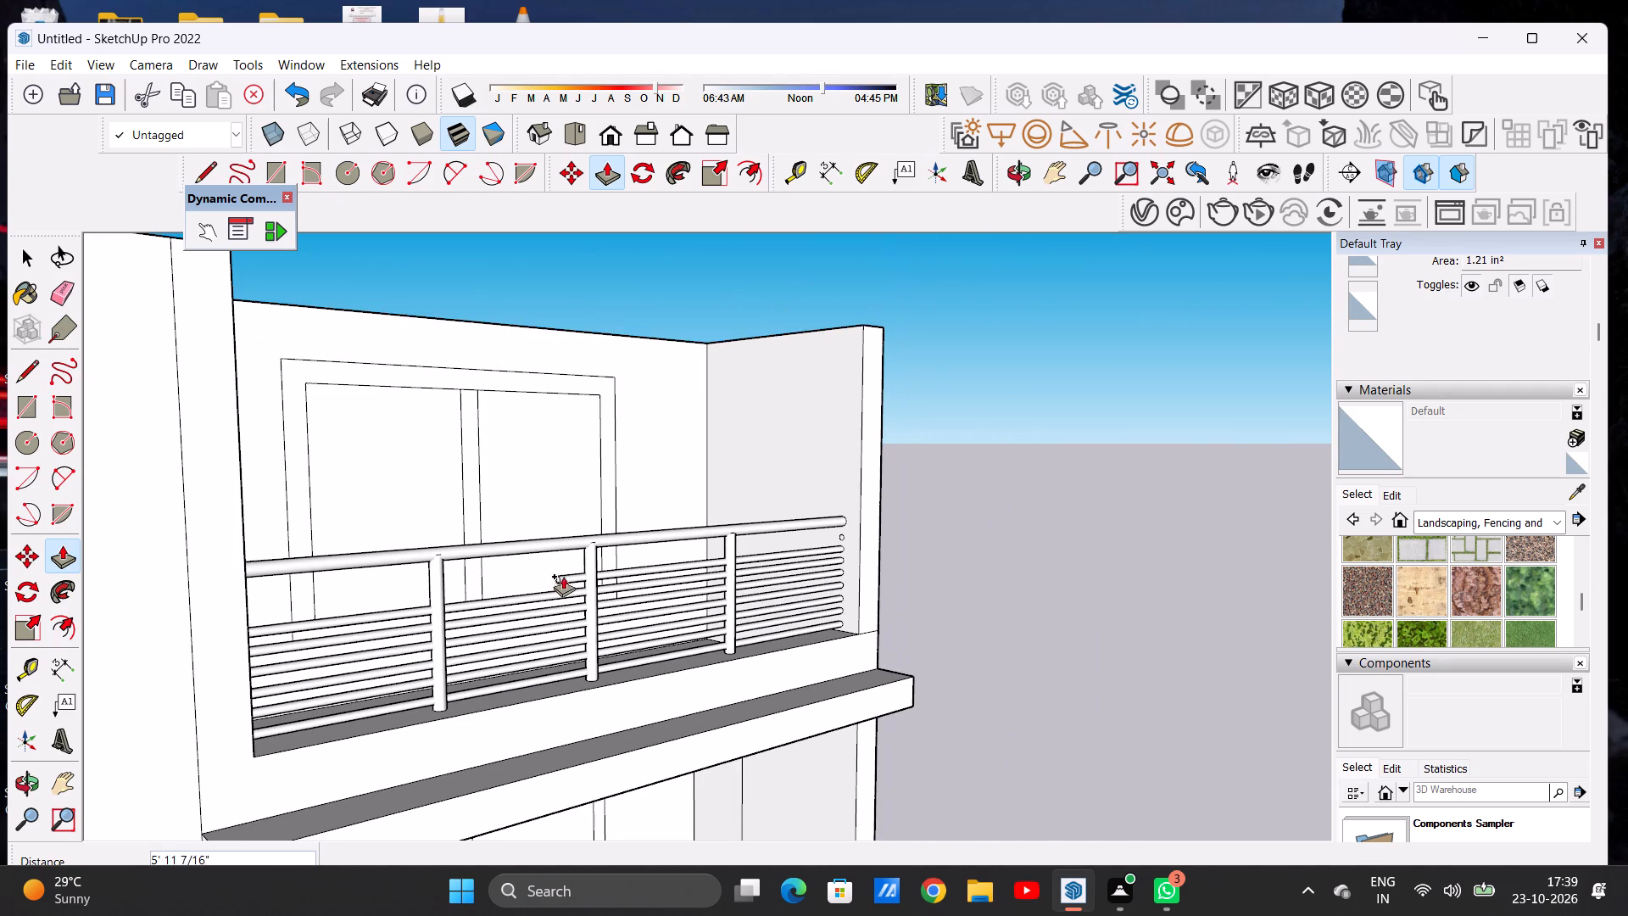
scroll(627, 568, "down", 6)
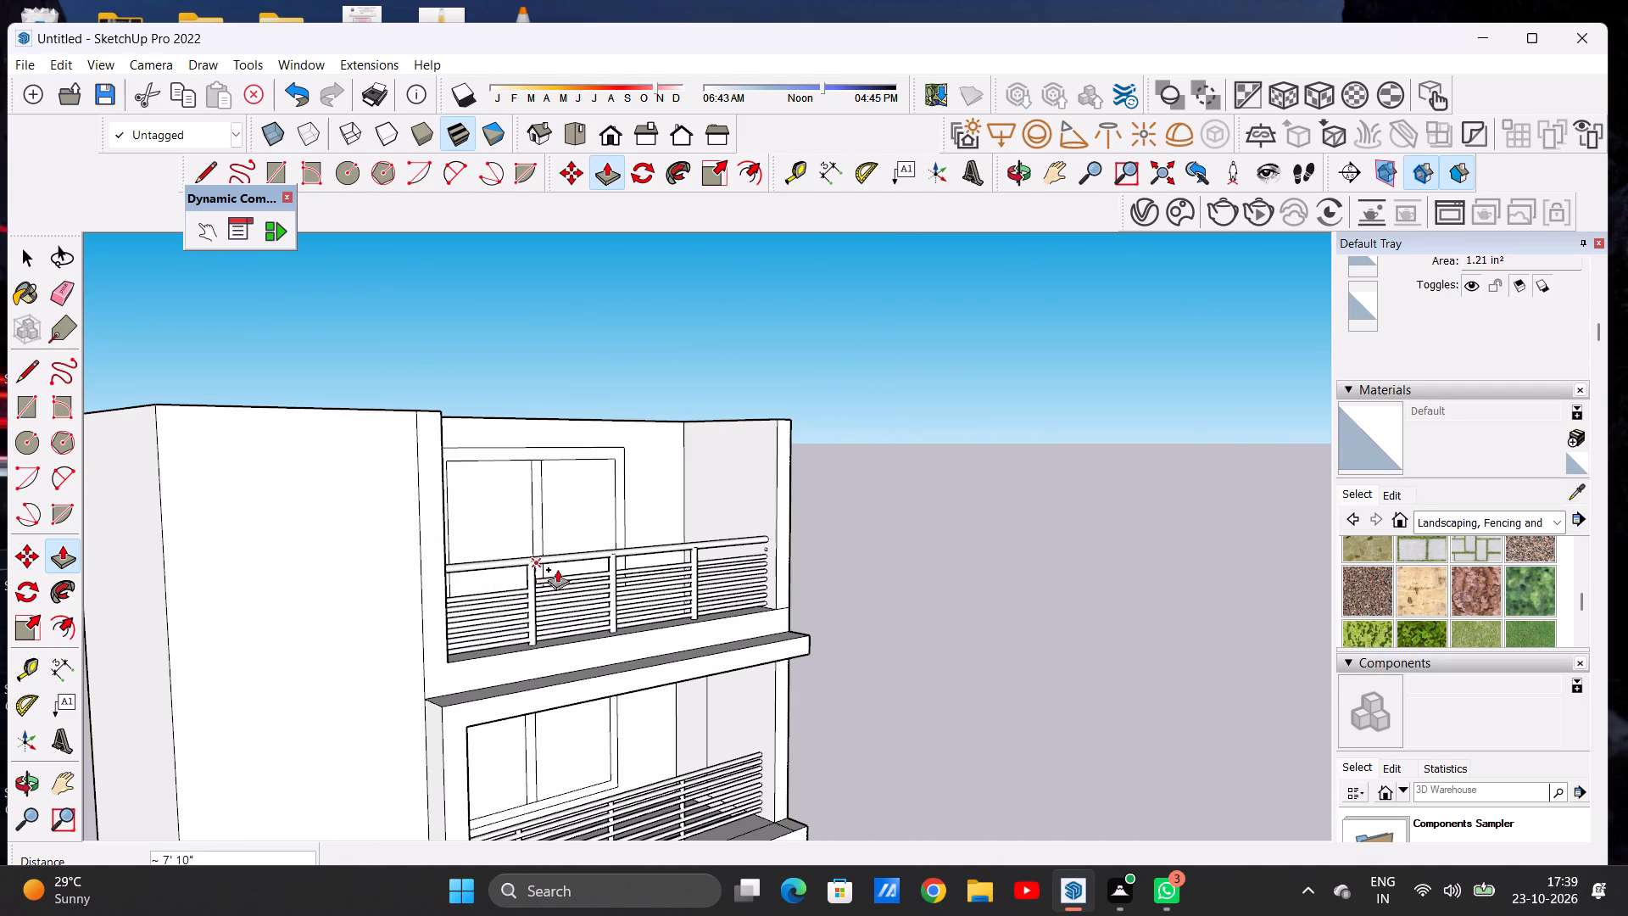
middle_click_drag(471, 556, 277, 547)
scroll(433, 552, "up", 14)
scroll(387, 582, "down", 1)
scroll(387, 582, "up", 2)
middle_click_drag(451, 588, 365, 572)
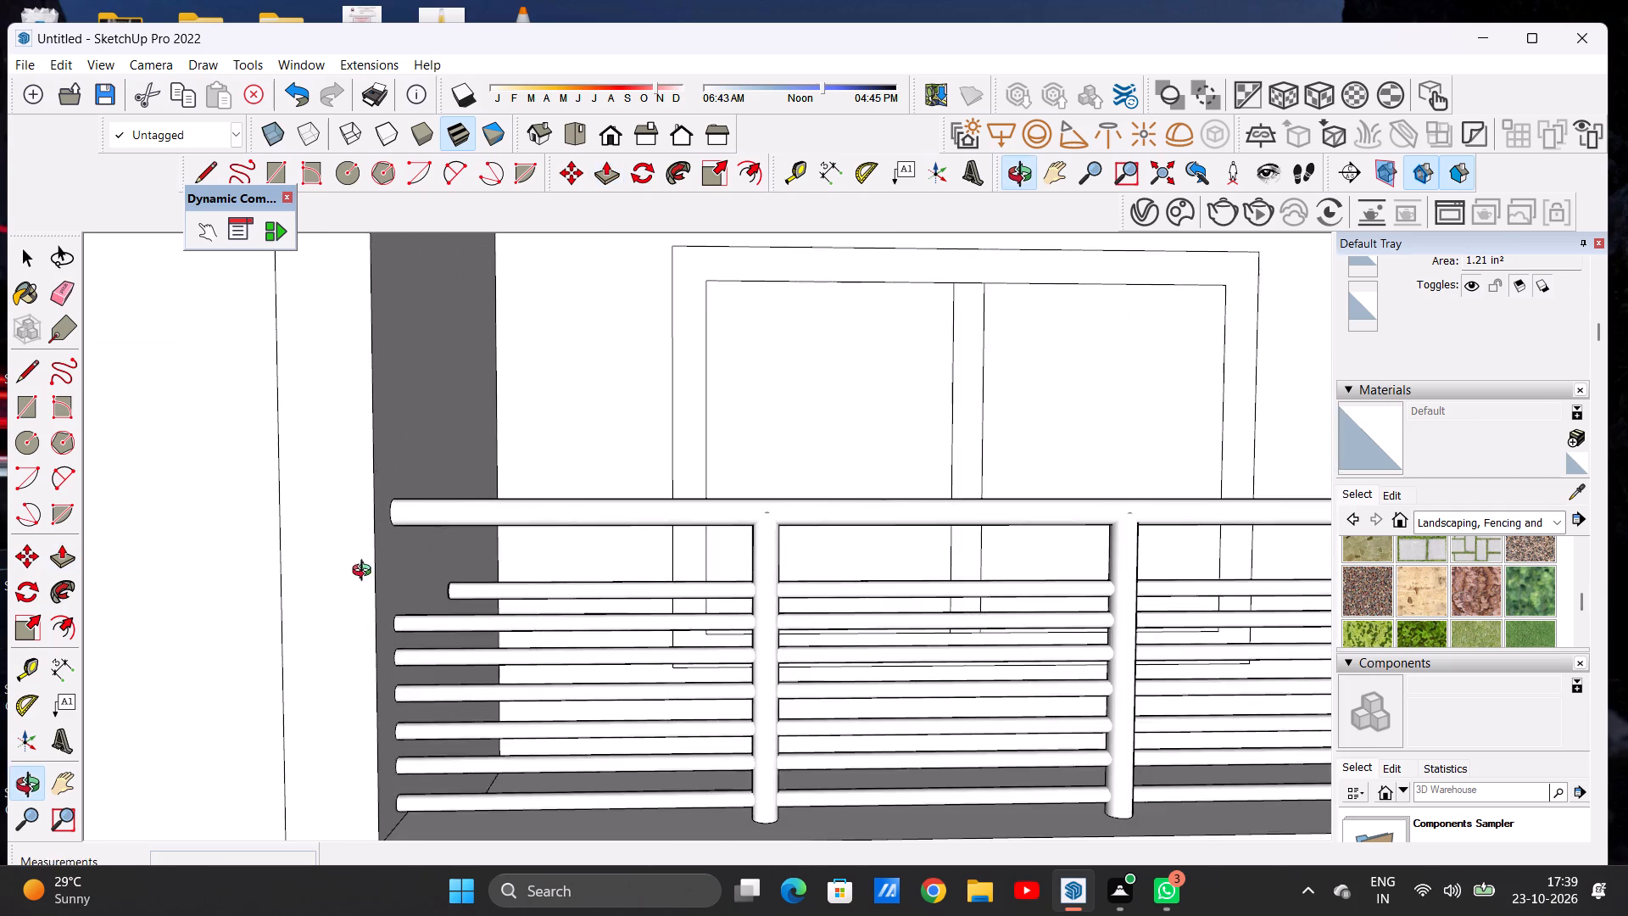
middle_click_drag(365, 572, 364, 572)
scroll(392, 571, "up", 7)
left_click(383, 564)
Push/Pull the last small circle, just beneath the top rail, about 10' 2 13/16" to the opposite side wall as the eighth rail.
scroll(365, 580, "down", 16)
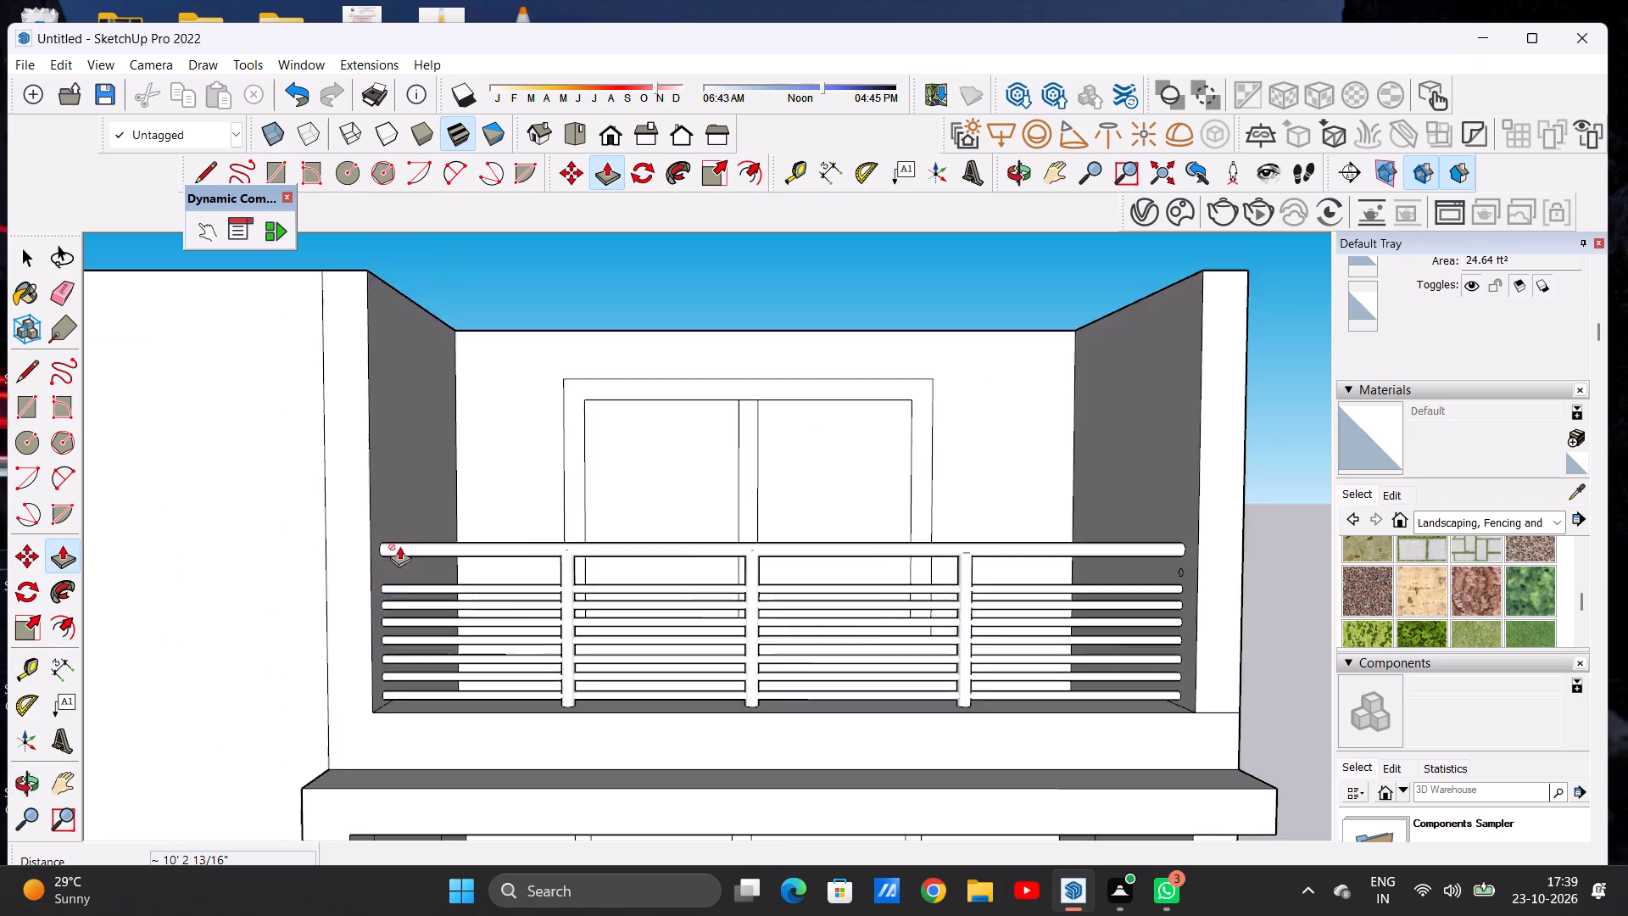
scroll(399, 546, "down", 3)
scroll(404, 550, "up", 1)
scroll(404, 550, "down", 3)
middle_click_drag(487, 600, 812, 640)
scroll(830, 563, "up", 5)
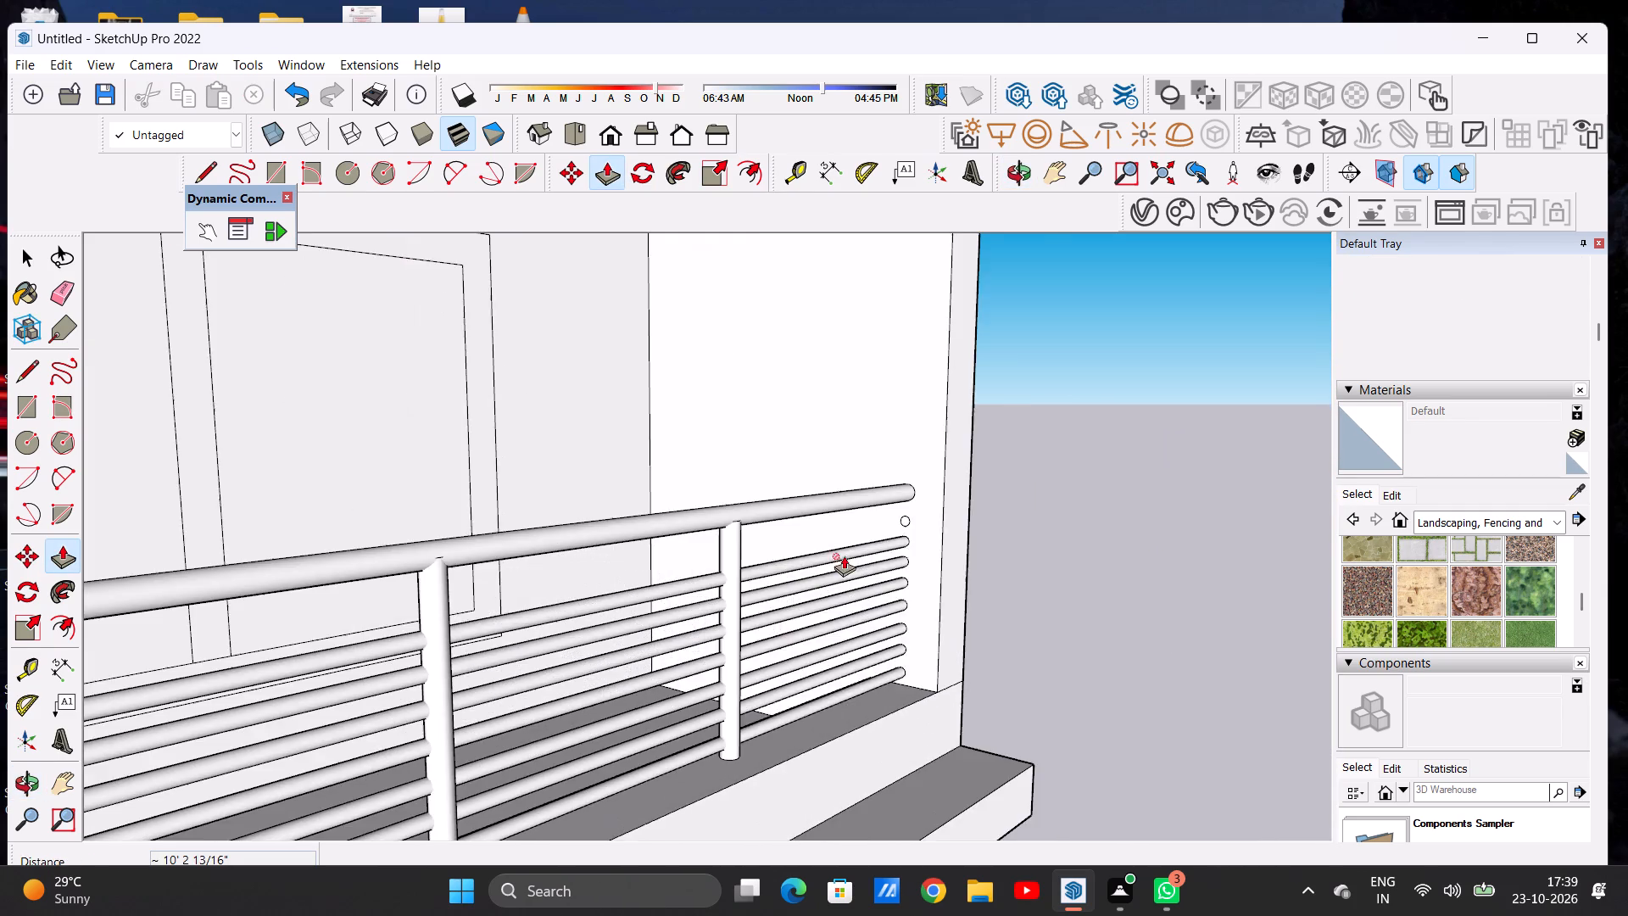
scroll(844, 556, "up", 18)
left_click(834, 531)
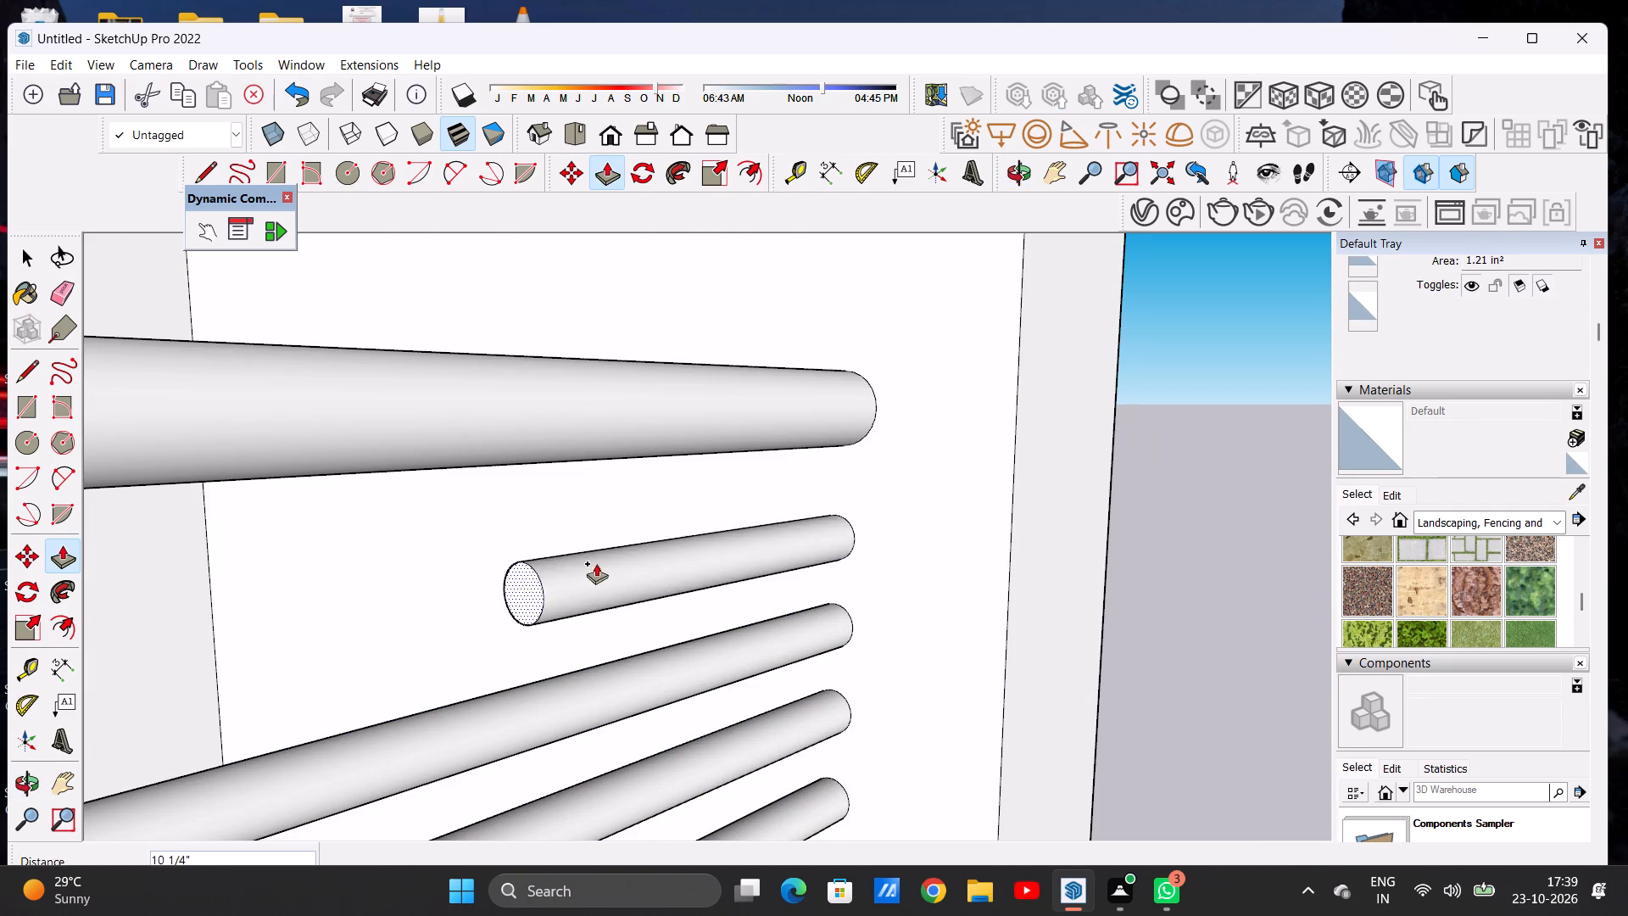
scroll(678, 556, "down", 20)
scroll(678, 556, "down", 2)
scroll(594, 540, "down", 4)
middle_click_drag(470, 556, 392, 559)
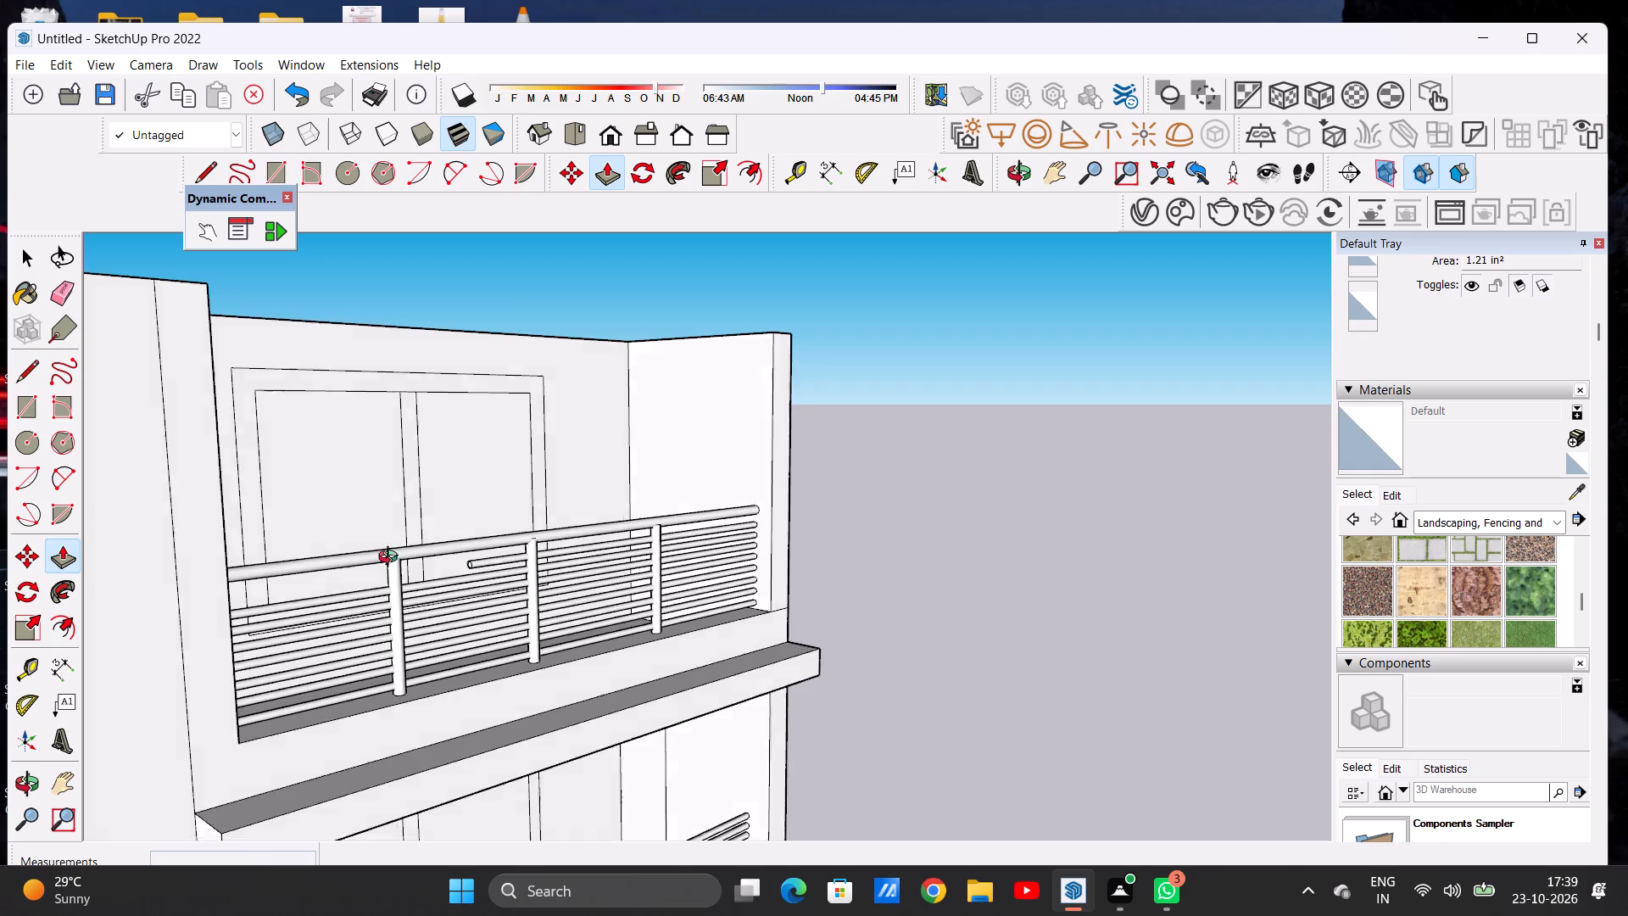
middle_click_drag(392, 559, 210, 551)
scroll(268, 528, "up", 14)
scroll(243, 558, "down", 1)
scroll(243, 558, "up", 4)
left_click(241, 558)
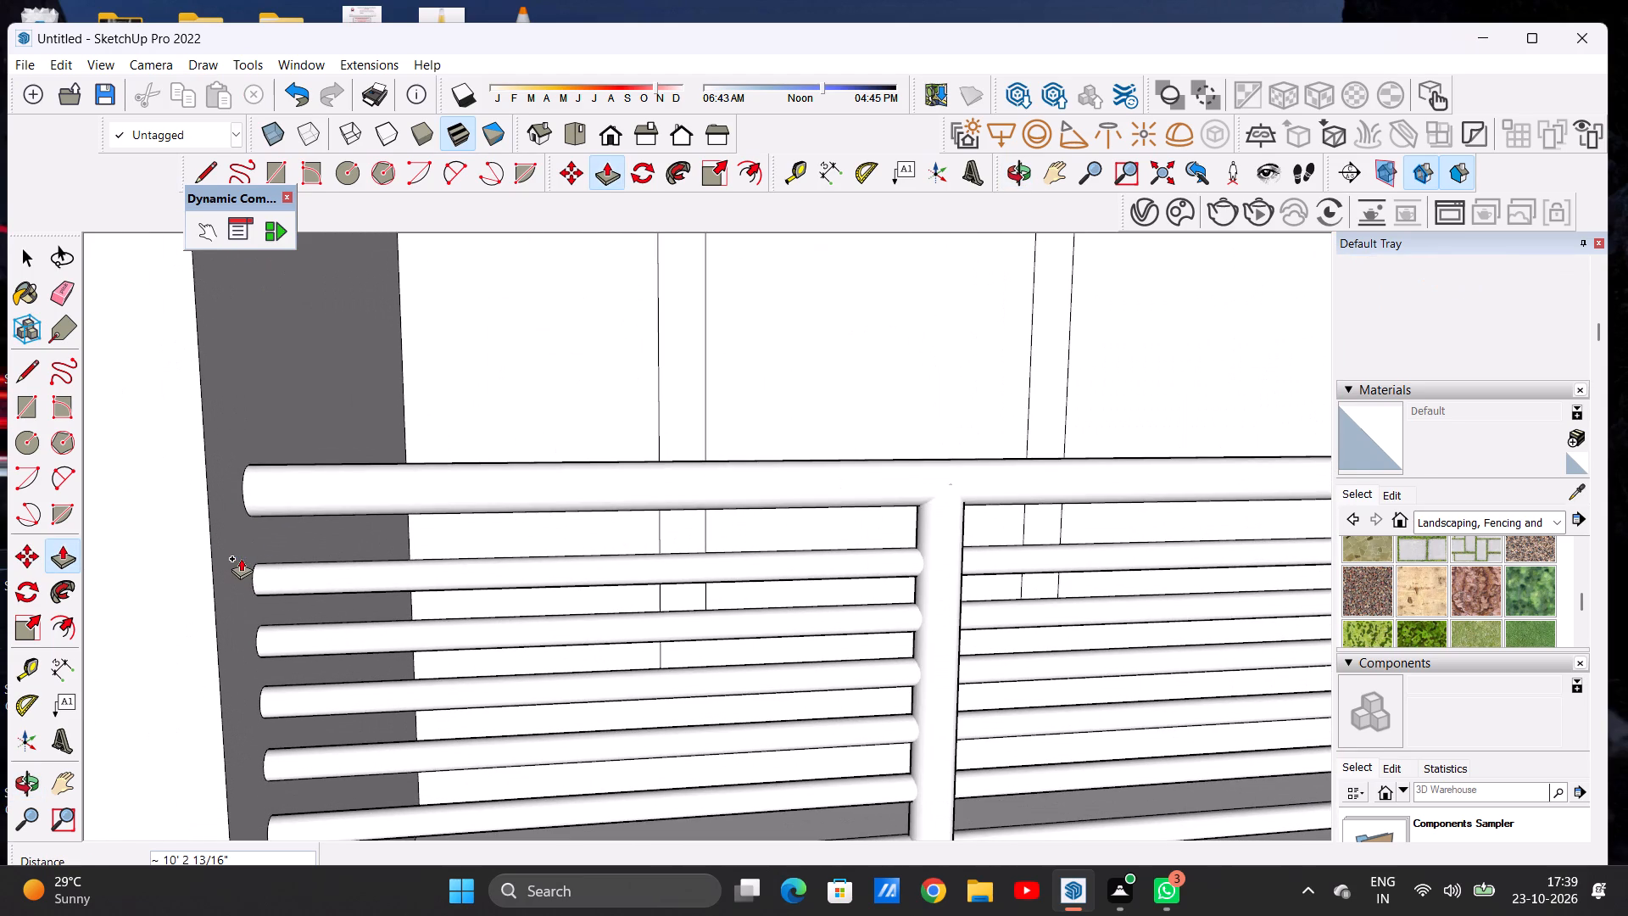
key("space")
Examine the lower balcony's railing, checking its horizontal rails, posts and ends from the front and at an angle.
scroll(227, 573, "down", 8)
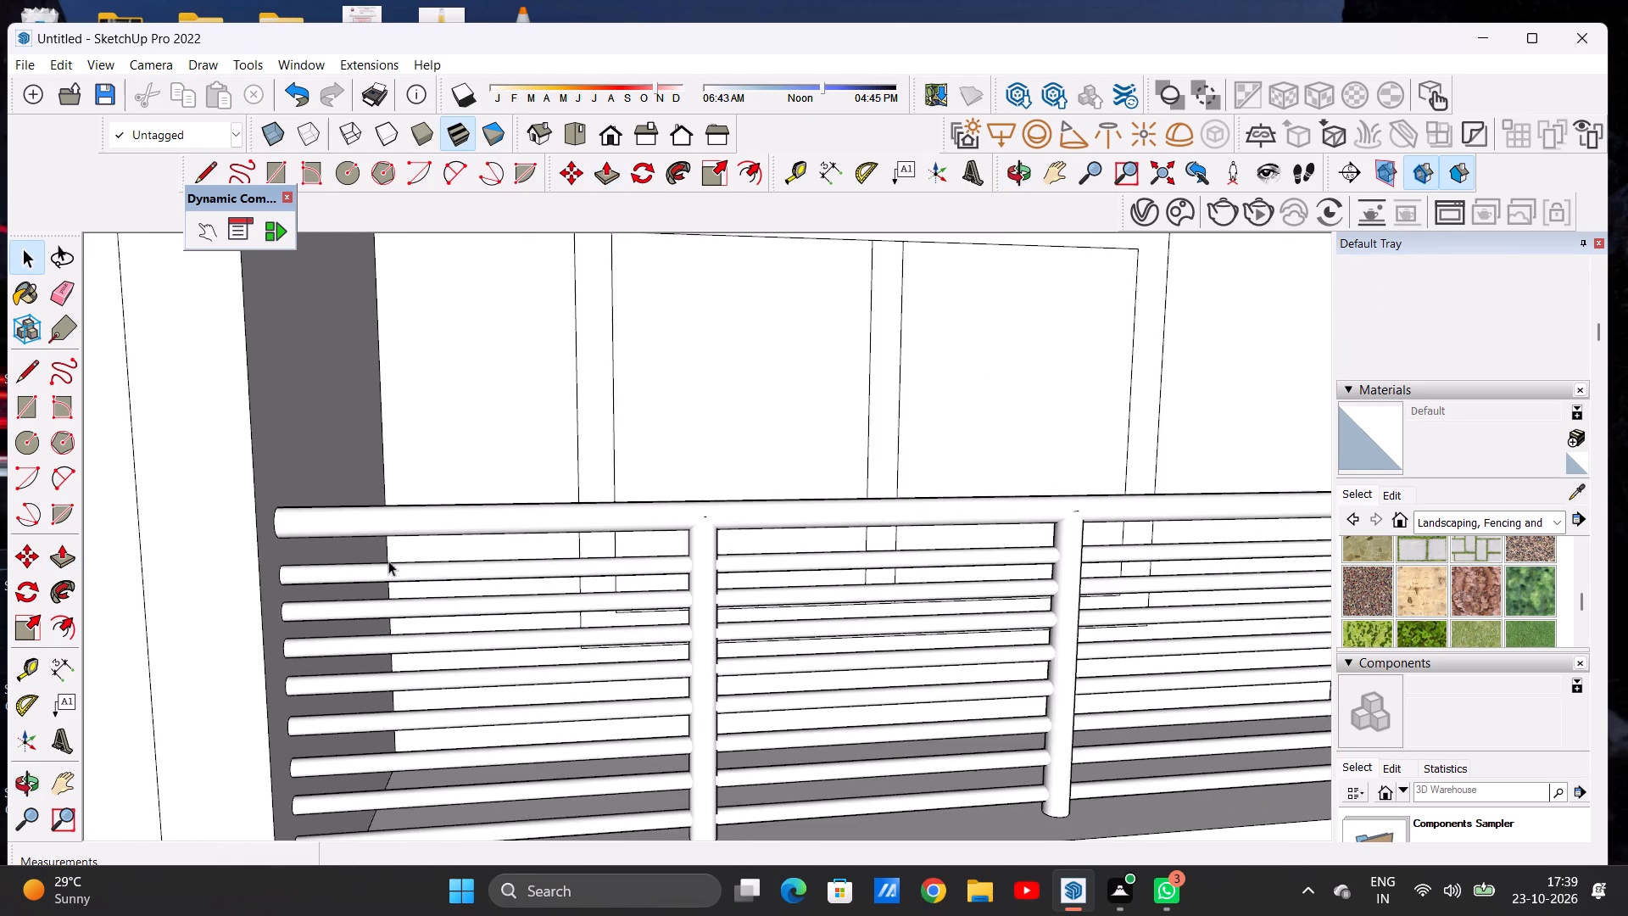
scroll(397, 561, "down", 18)
scroll(603, 736, "up", 7)
scroll(678, 688, "up", 1)
middle_click_drag(671, 685, 622, 661)
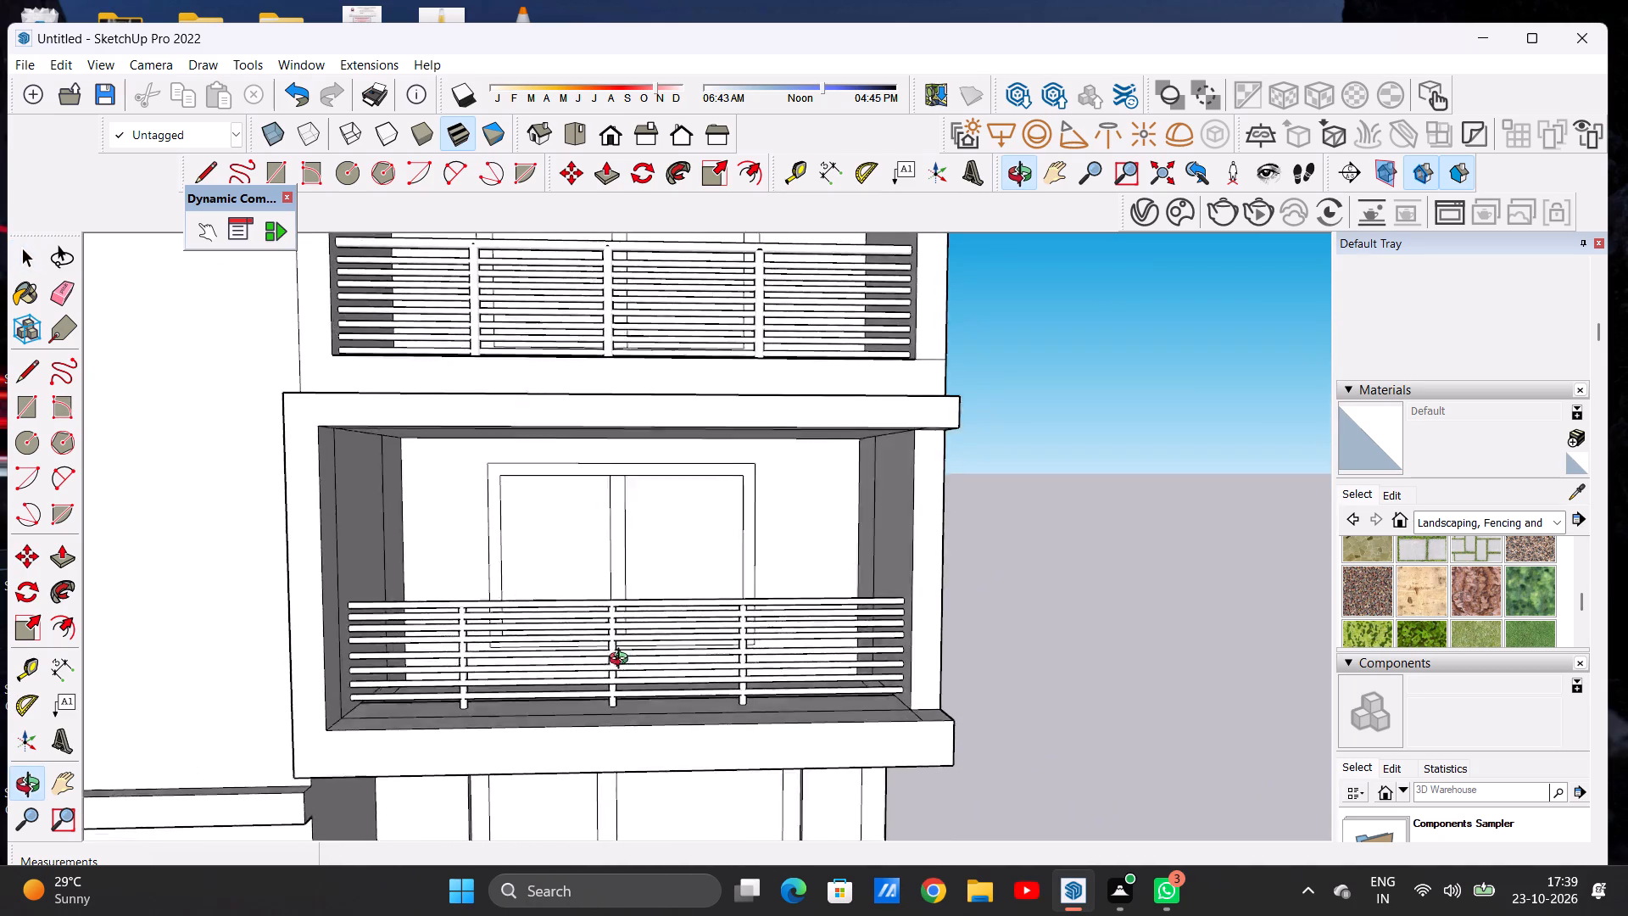
middle_click_drag(622, 661, 594, 655)
scroll(569, 677, "up", 6)
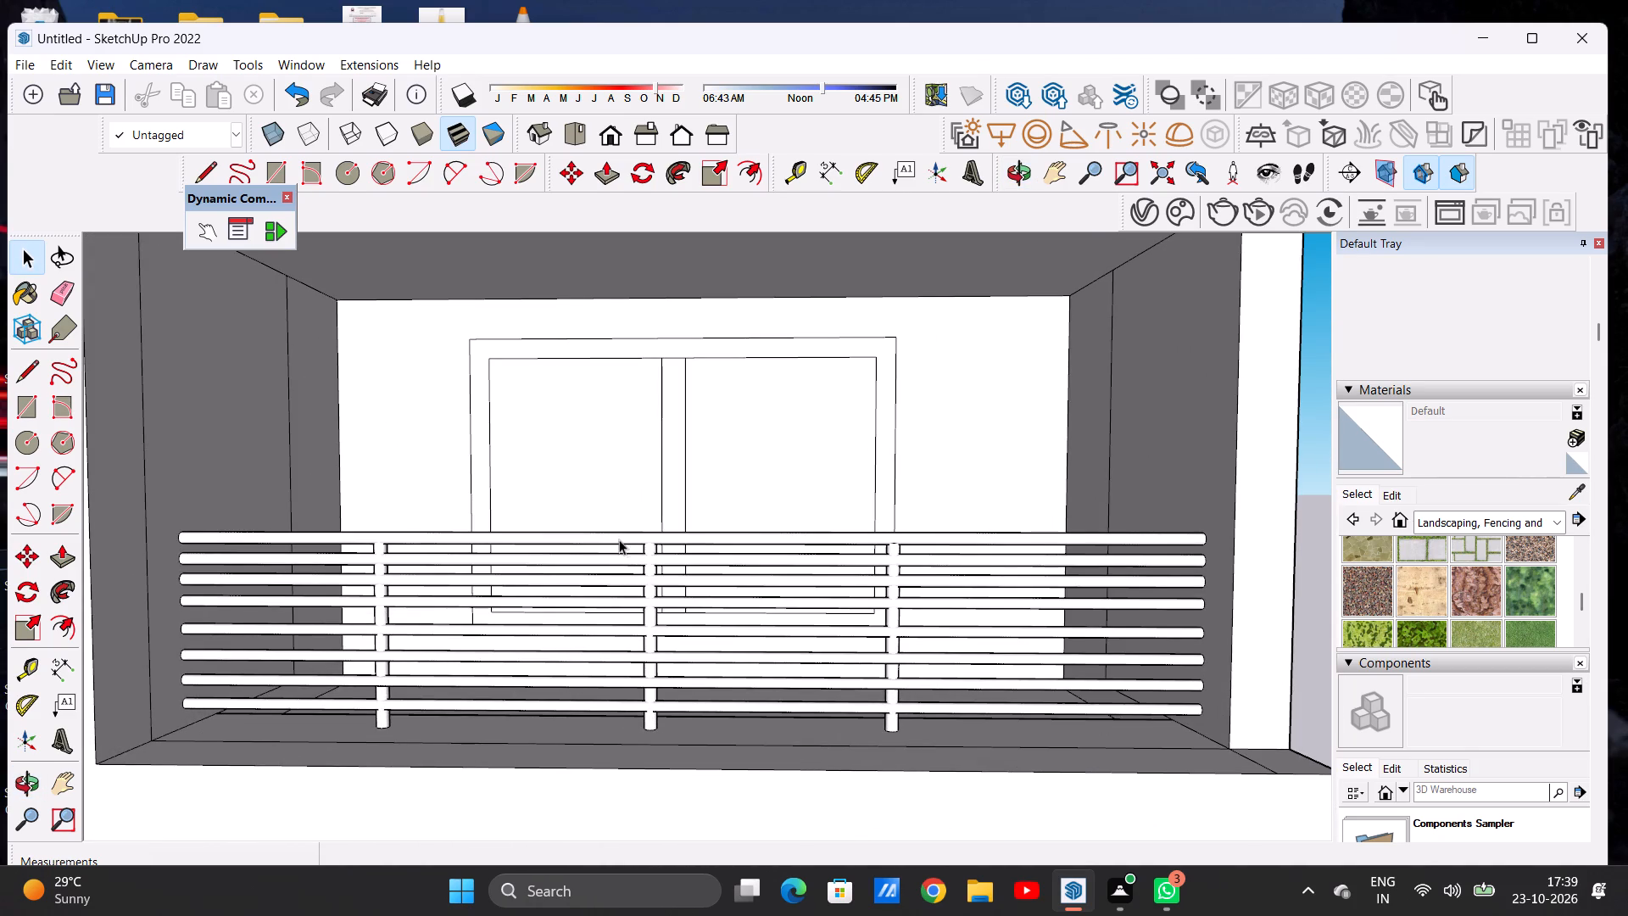
scroll(626, 624, "down", 5)
middle_click_drag(670, 634, 527, 633)
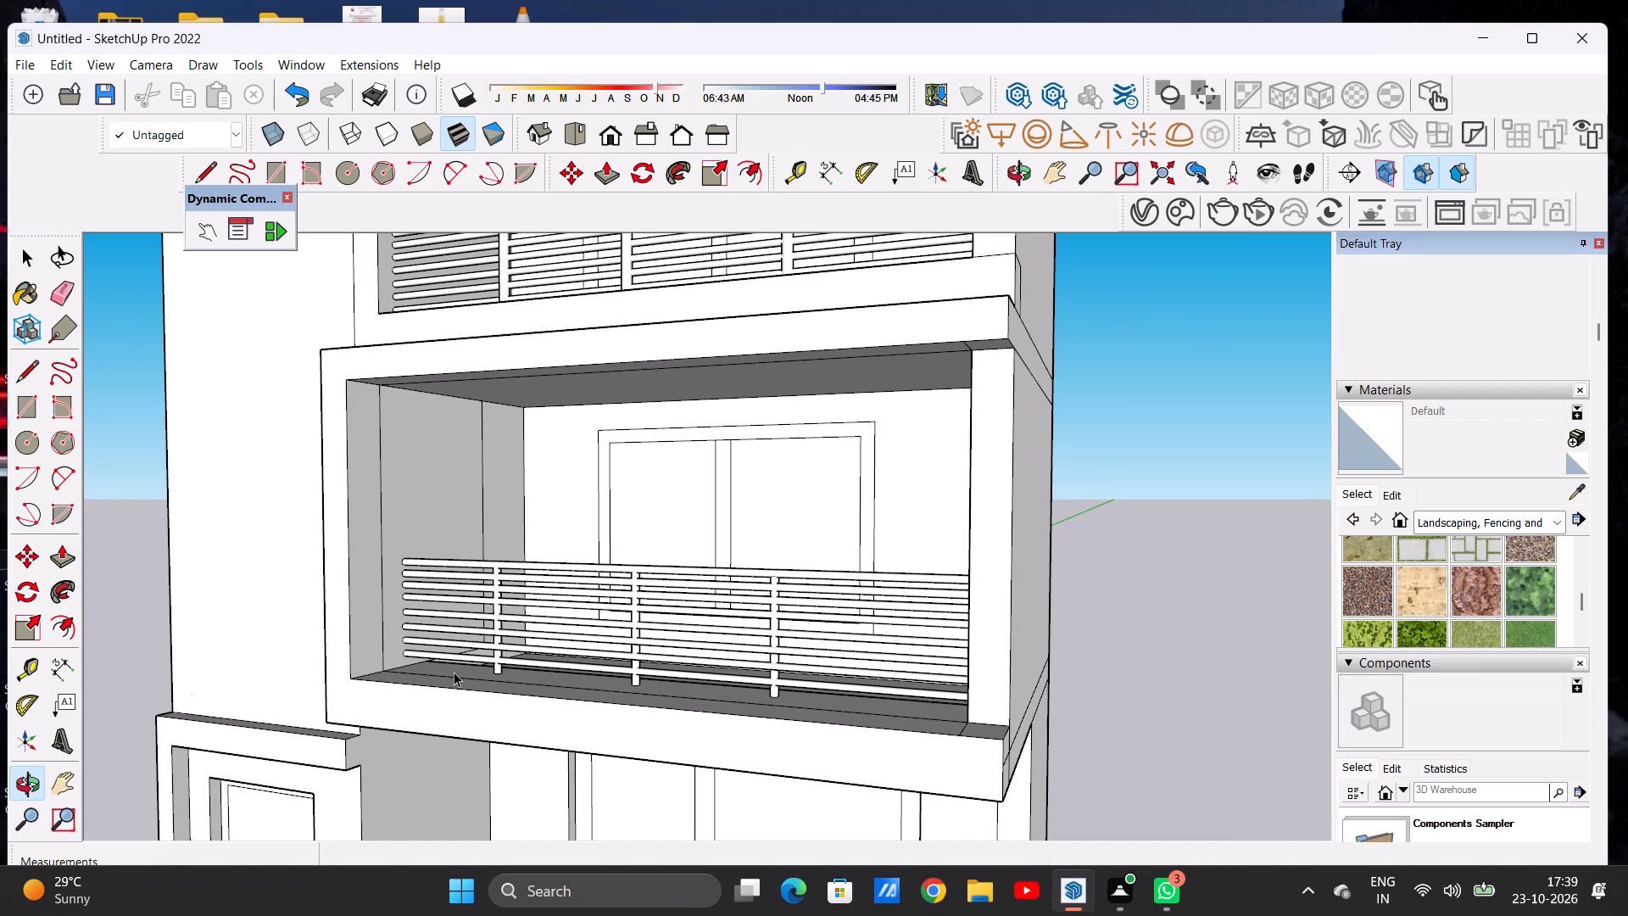
scroll(488, 654, "up", 11)
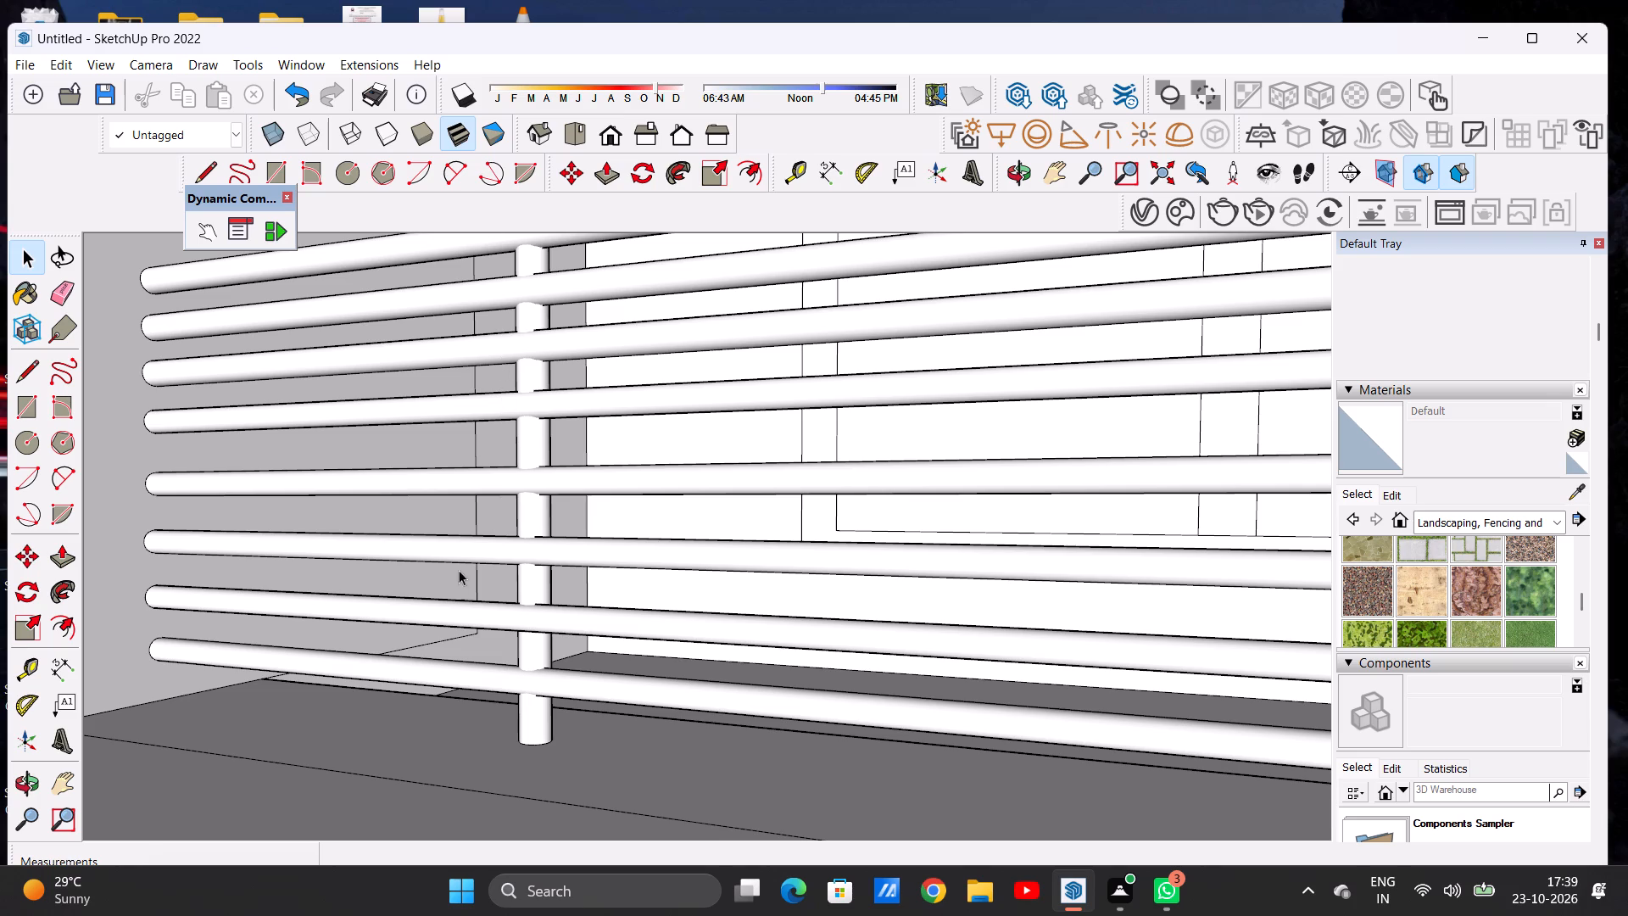
scroll(476, 628, "down", 20)
scroll(476, 628, "down", 1)
middle_click_drag(582, 610, 783, 642)
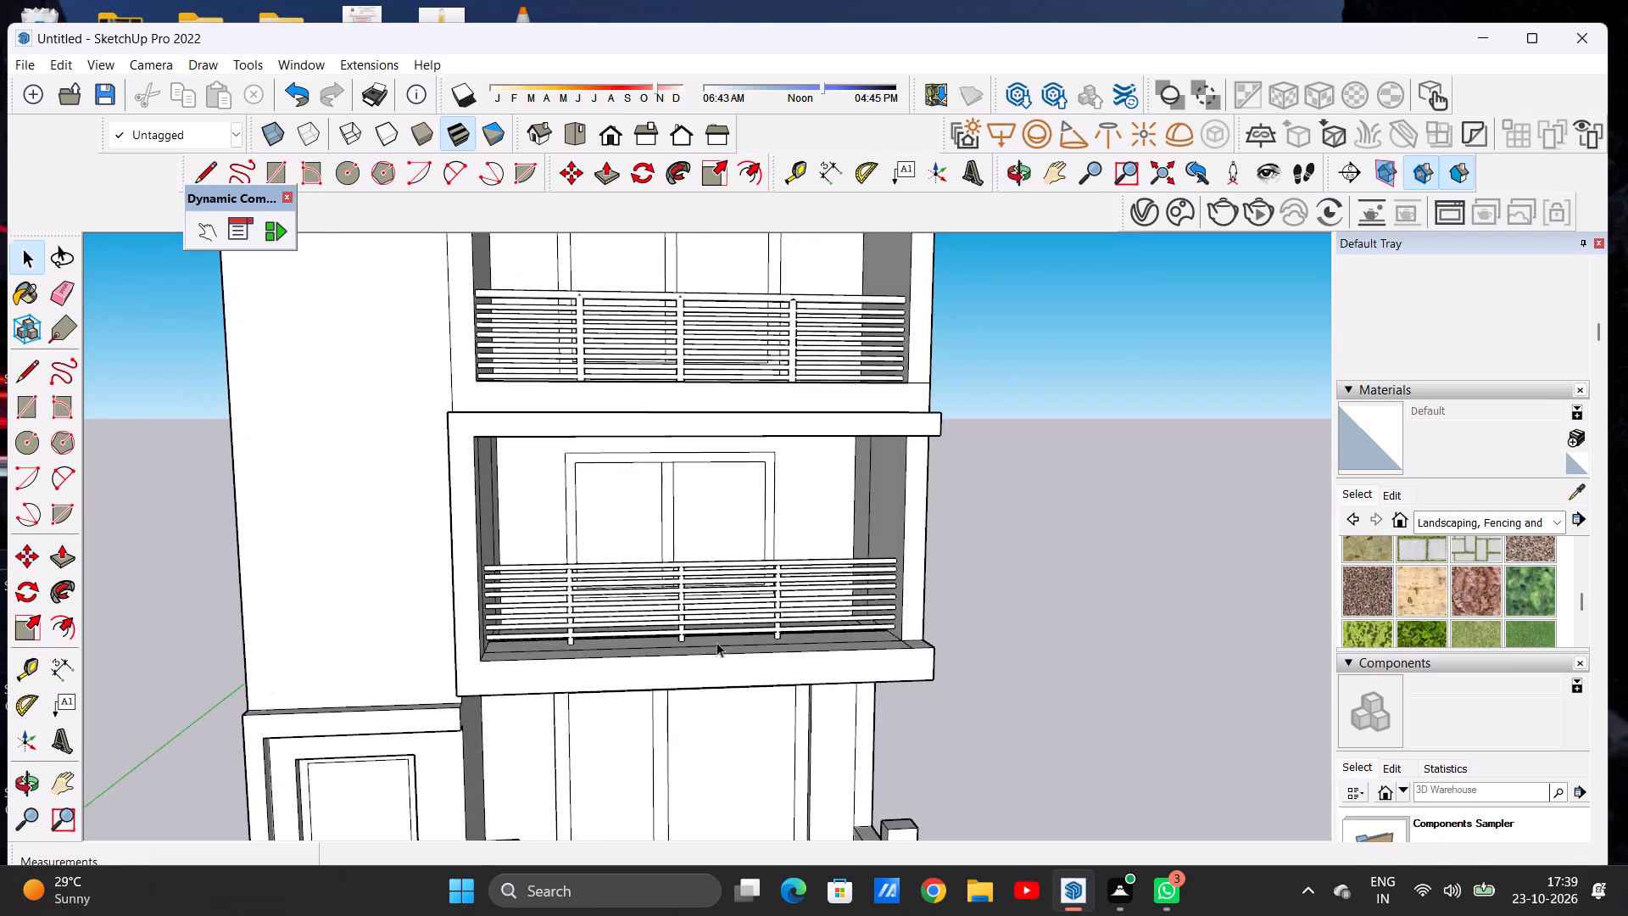
Inspect the upper balcony's railing from the front, from above and along its length, including the post bases and rail ends.
scroll(638, 637, "down", 8)
scroll(685, 481, "up", 8)
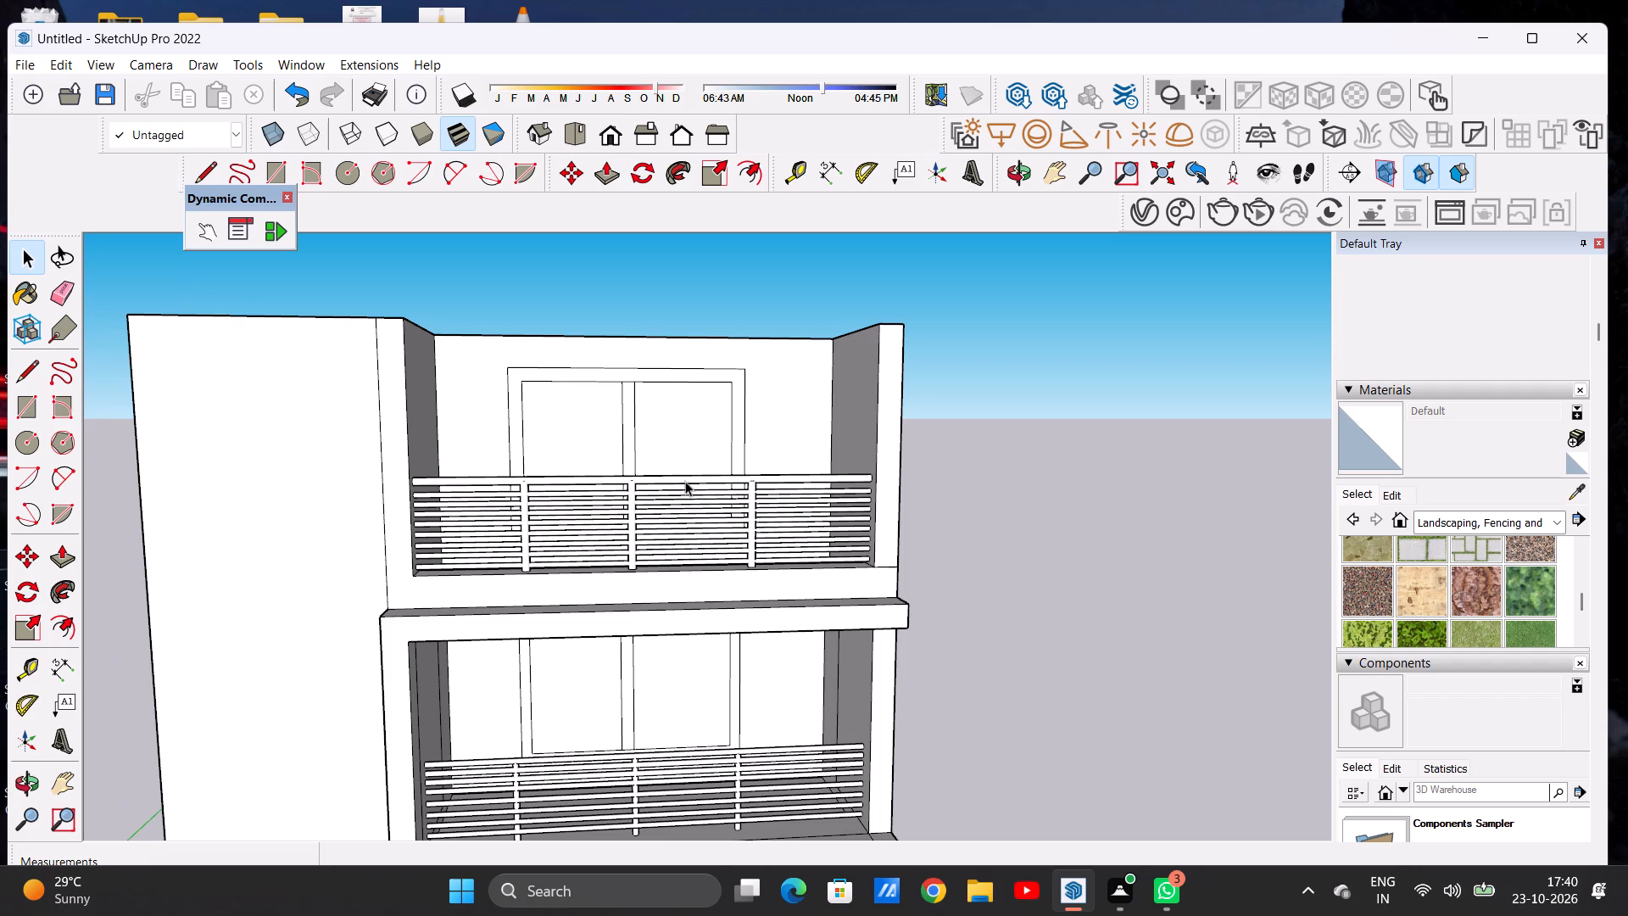
scroll(599, 518, "down", 1)
scroll(599, 518, "up", 1)
scroll(599, 517, "down", 12)
scroll(637, 486, "up", 9)
middle_click_drag(622, 500, 345, 478)
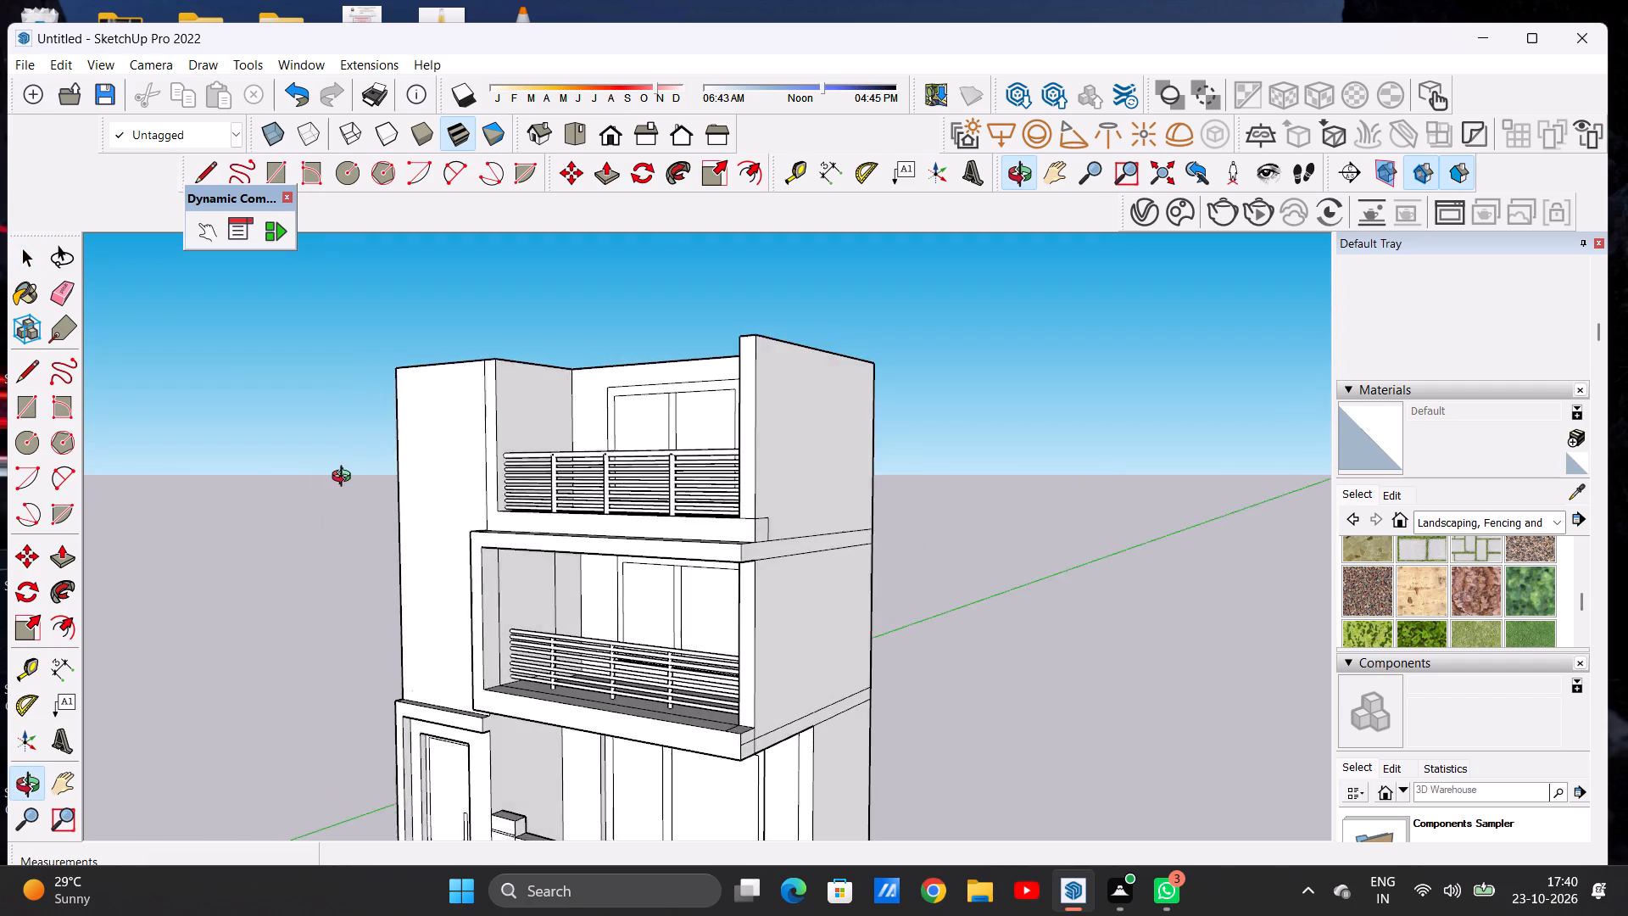
middle_click_drag(345, 478, 448, 483)
scroll(454, 473, "up", 5)
scroll(454, 473, "down", 2)
scroll(454, 473, "up", 1)
middle_click_drag(556, 447, 543, 534)
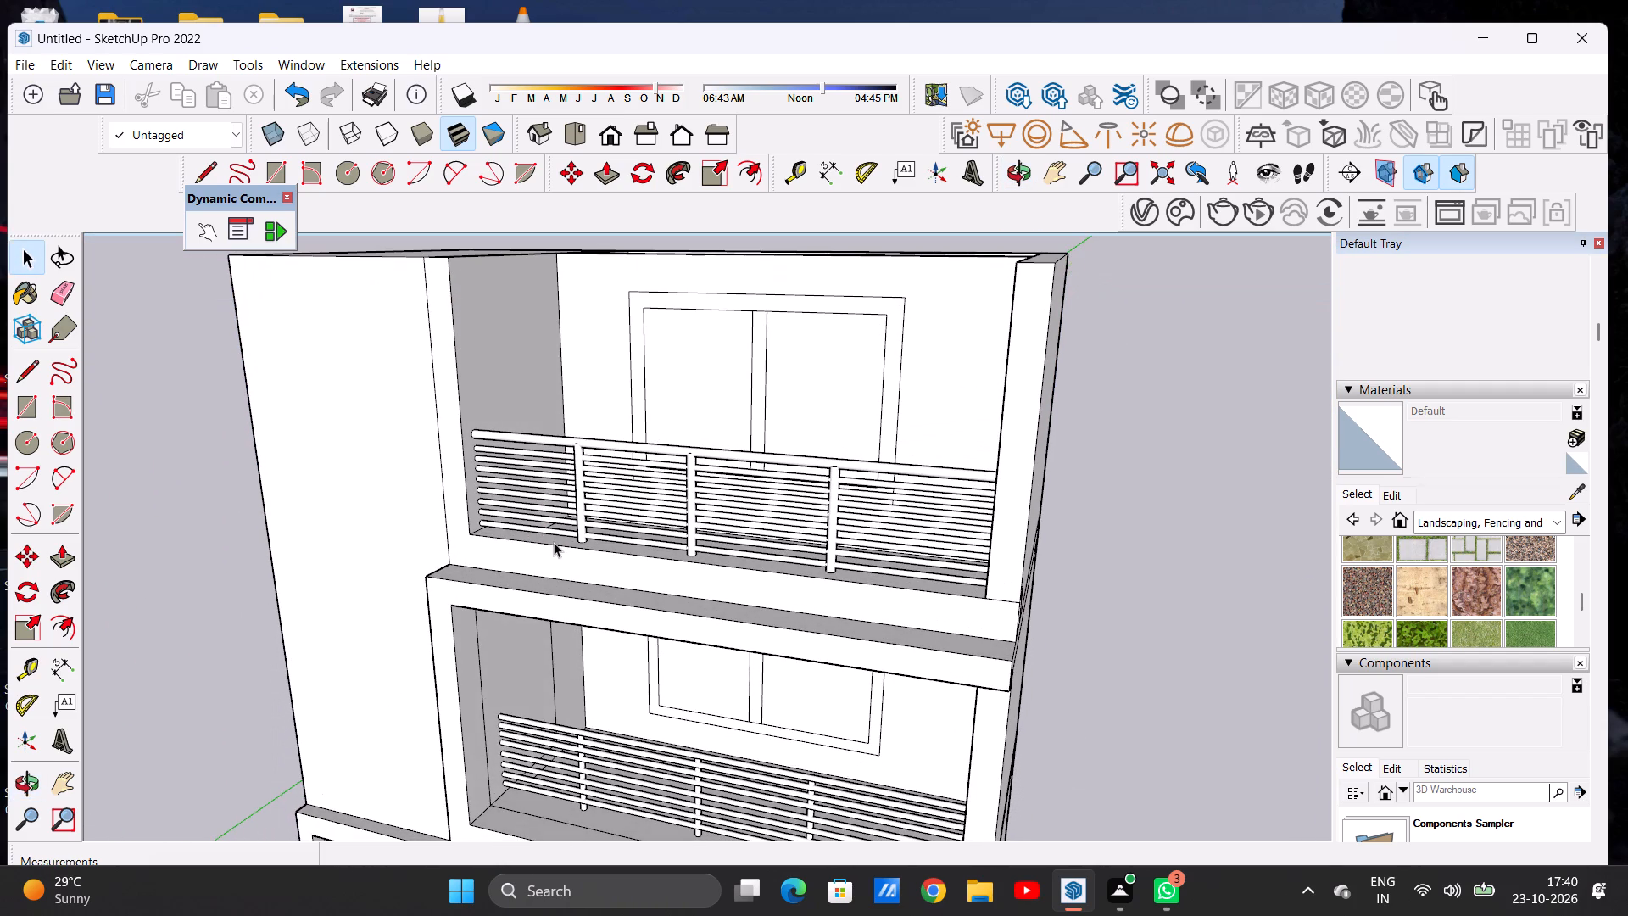
scroll(635, 444, "up", 6)
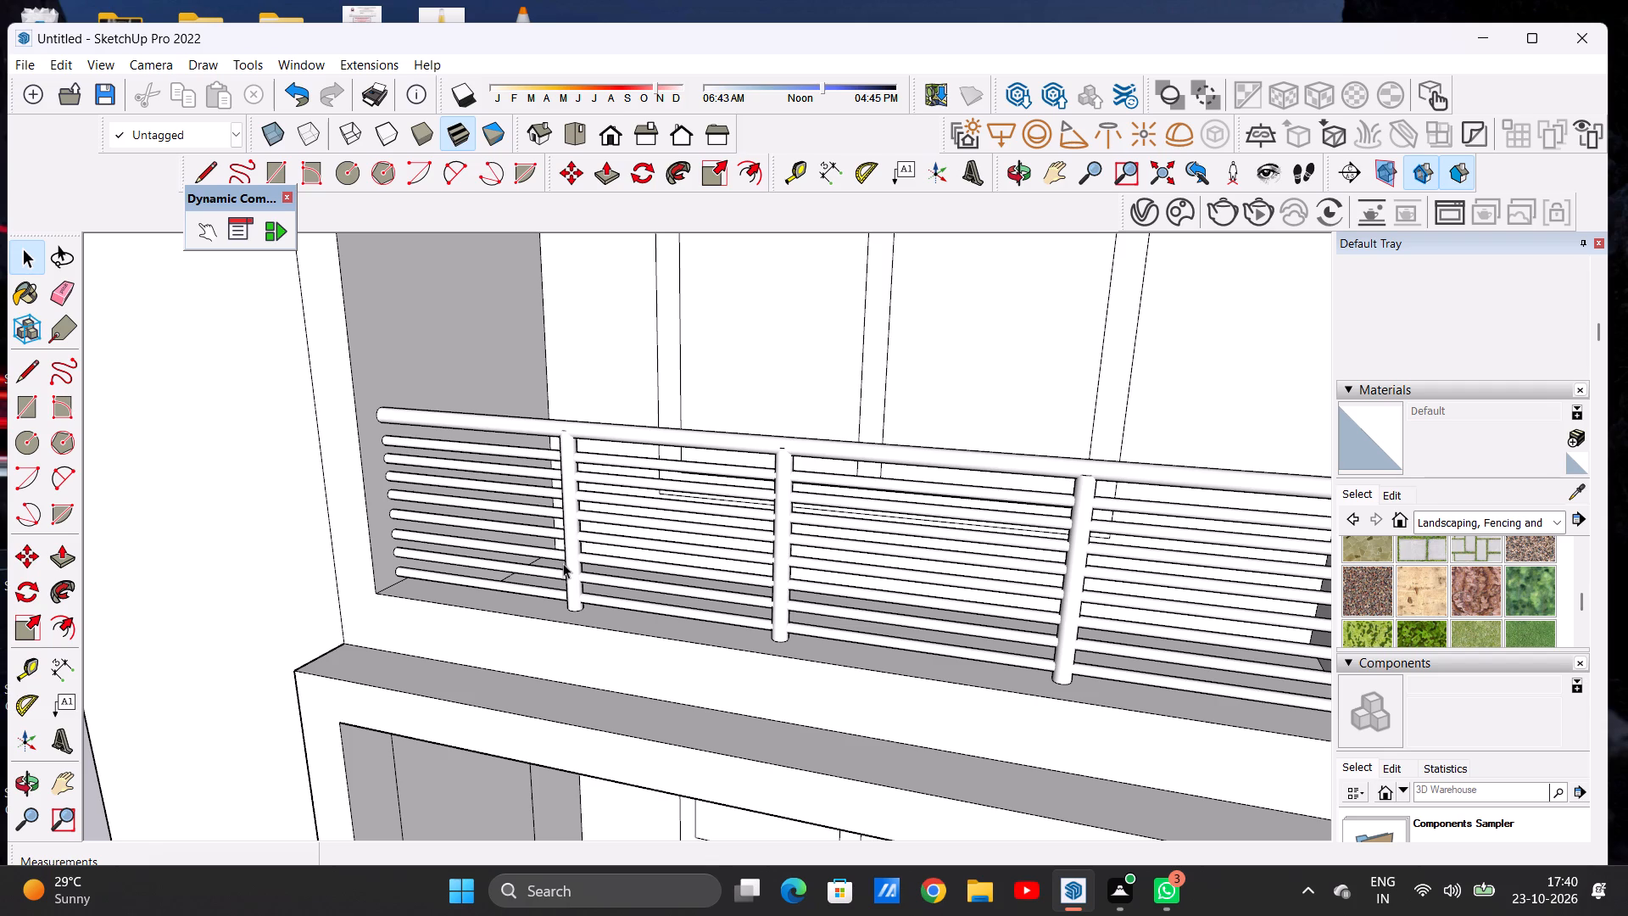
scroll(568, 603, "up", 11)
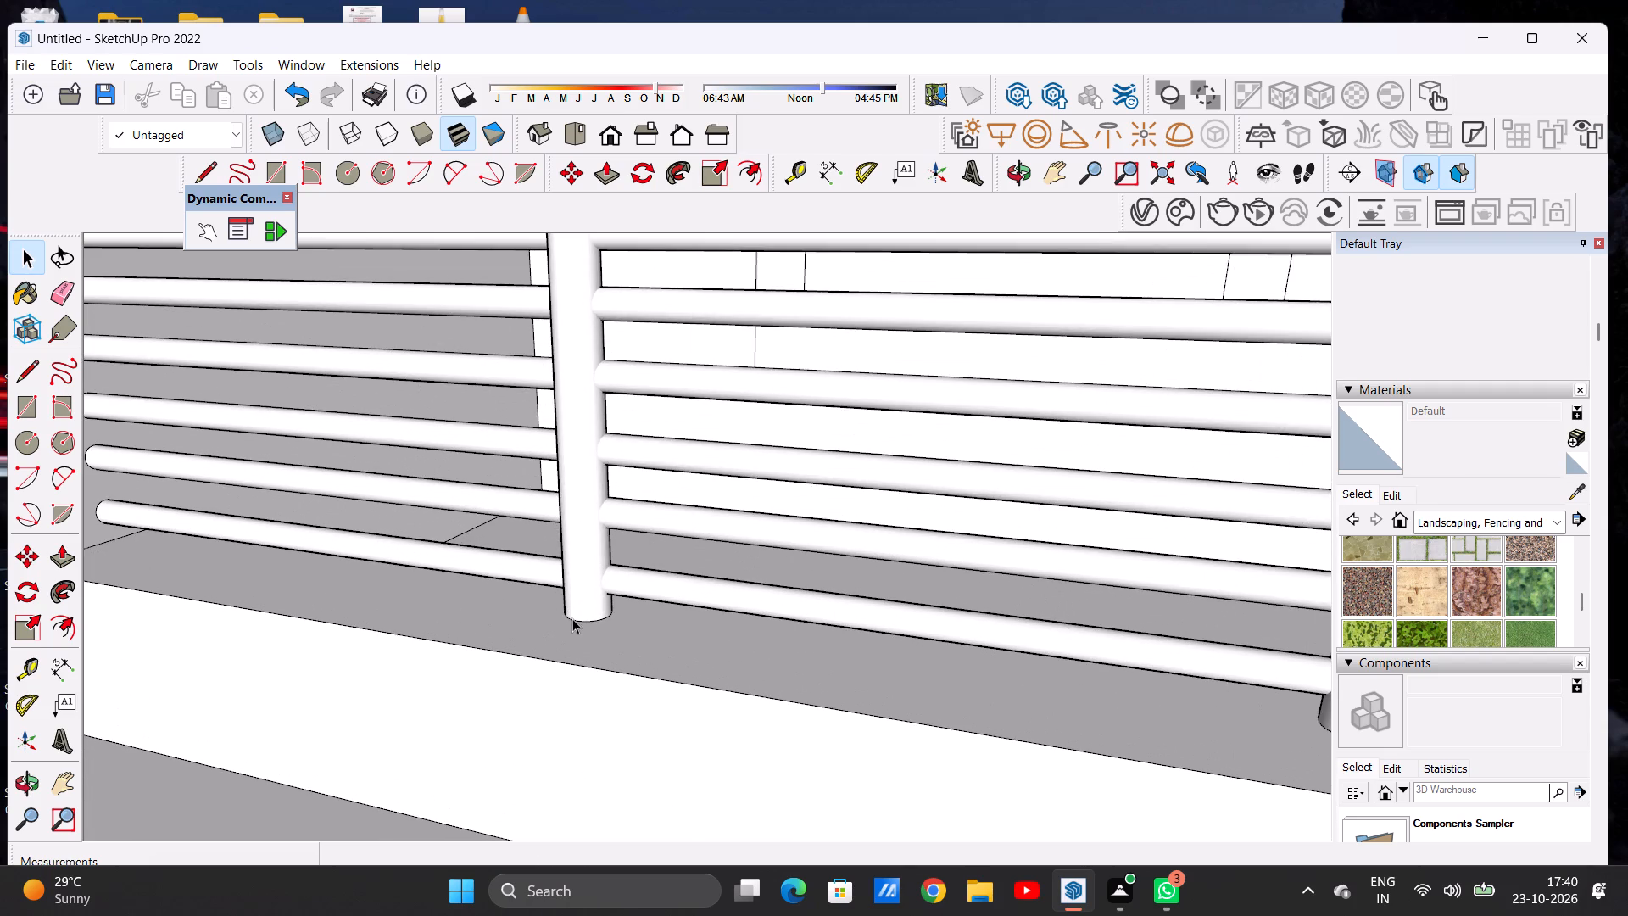
scroll(586, 621, "down", 13)
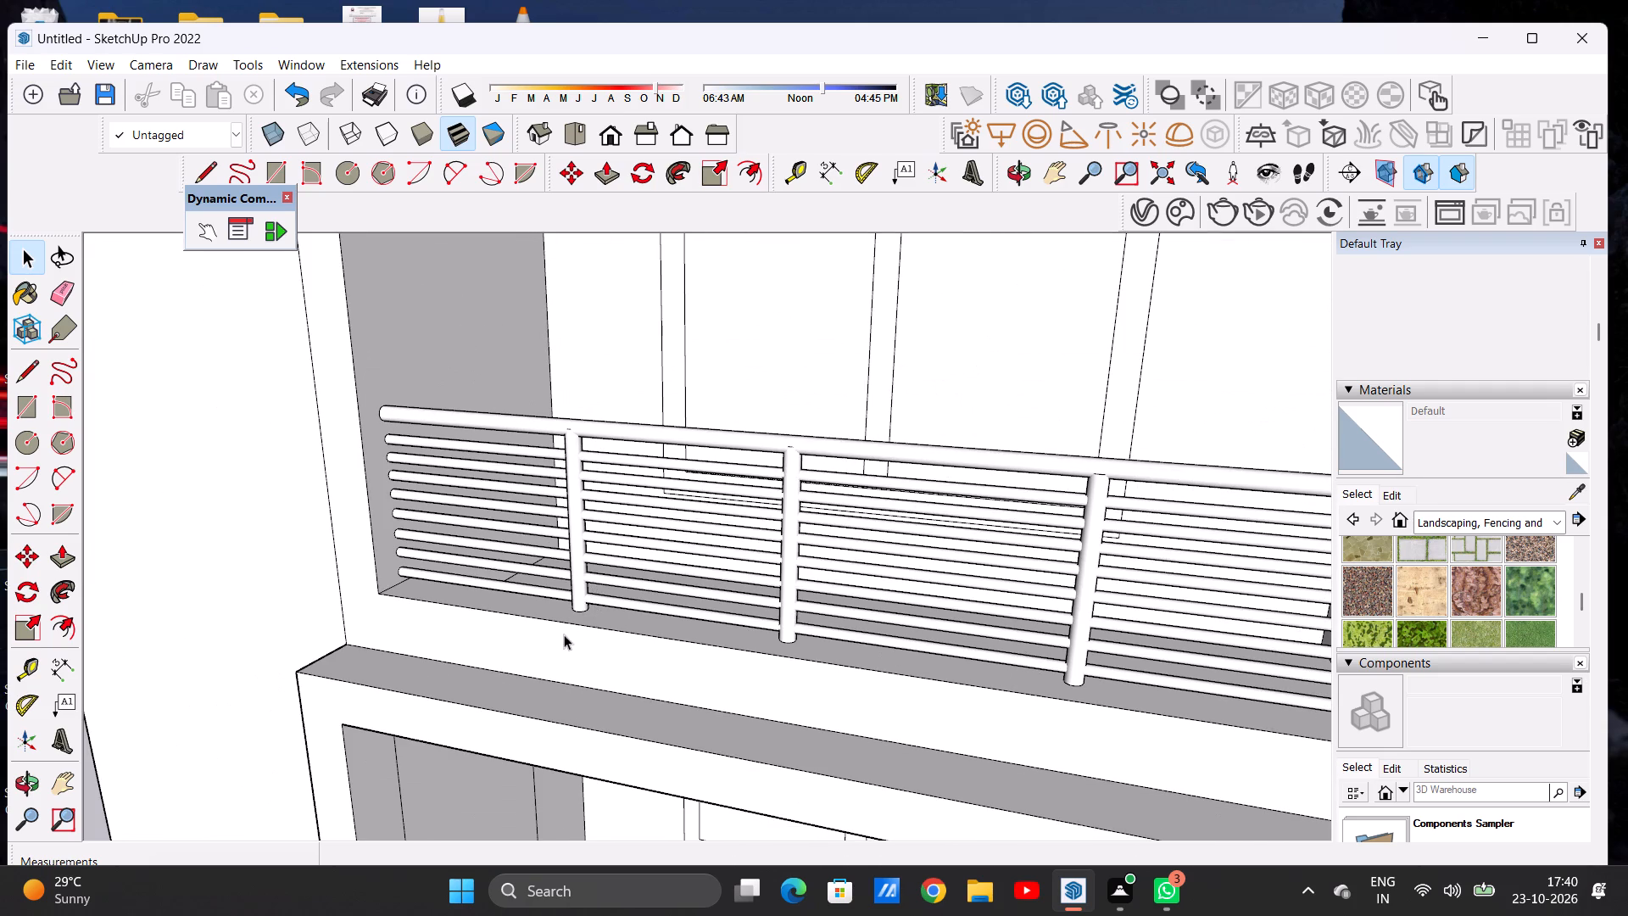
scroll(615, 638, "down", 8)
scroll(610, 562, "up", 6)
middle_click_drag(635, 591, 439, 602)
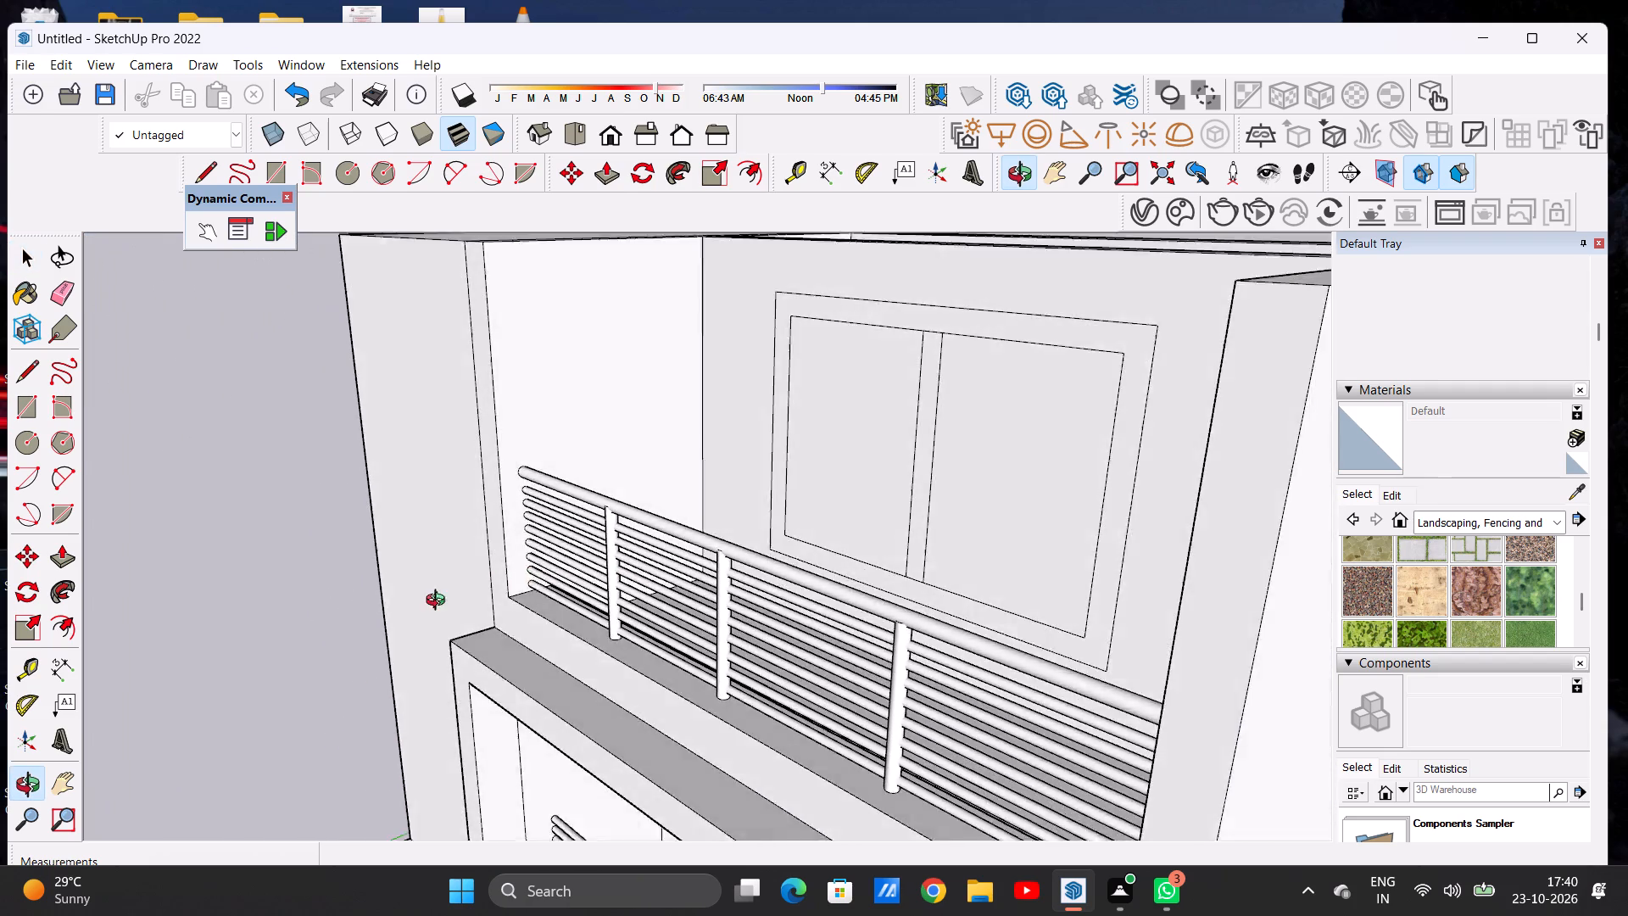
middle_click_drag(439, 602, 434, 656)
scroll(632, 485, "up", 6)
middle_click_drag(752, 516, 466, 569)
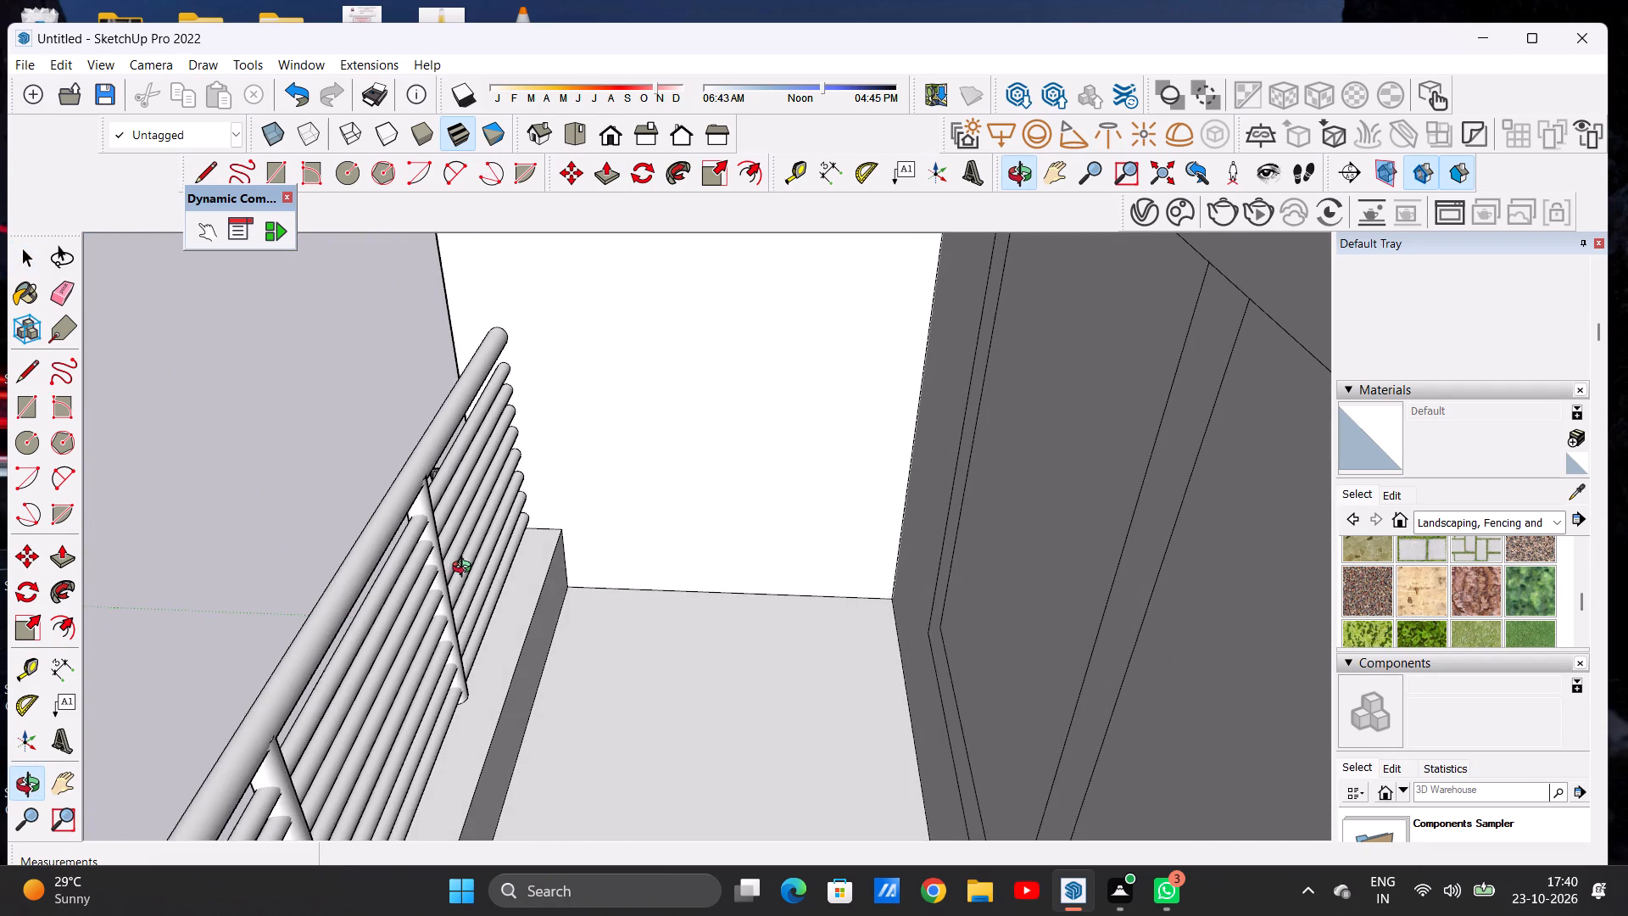
middle_click_drag(466, 569, 471, 567)
scroll(444, 526, "up", 12)
scroll(519, 541, "down", 3)
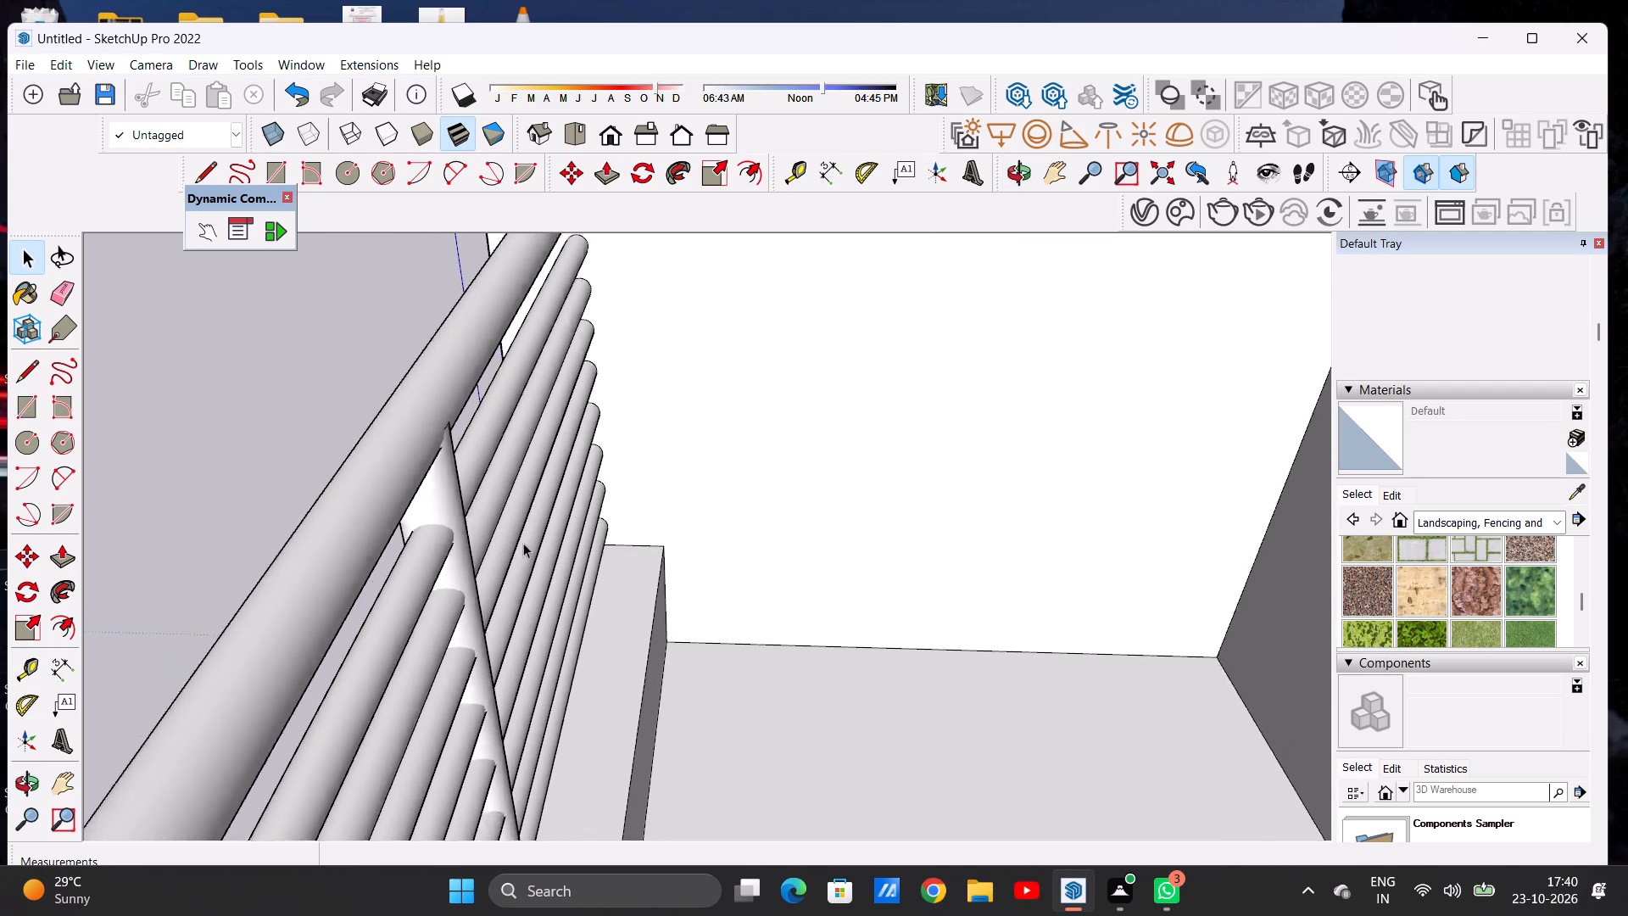
scroll(523, 543, "down", 3)
scroll(609, 555, "down", 16)
Review the whole building from above and from the front with both balcony railings in place.
middle_click_drag(516, 557, 777, 531)
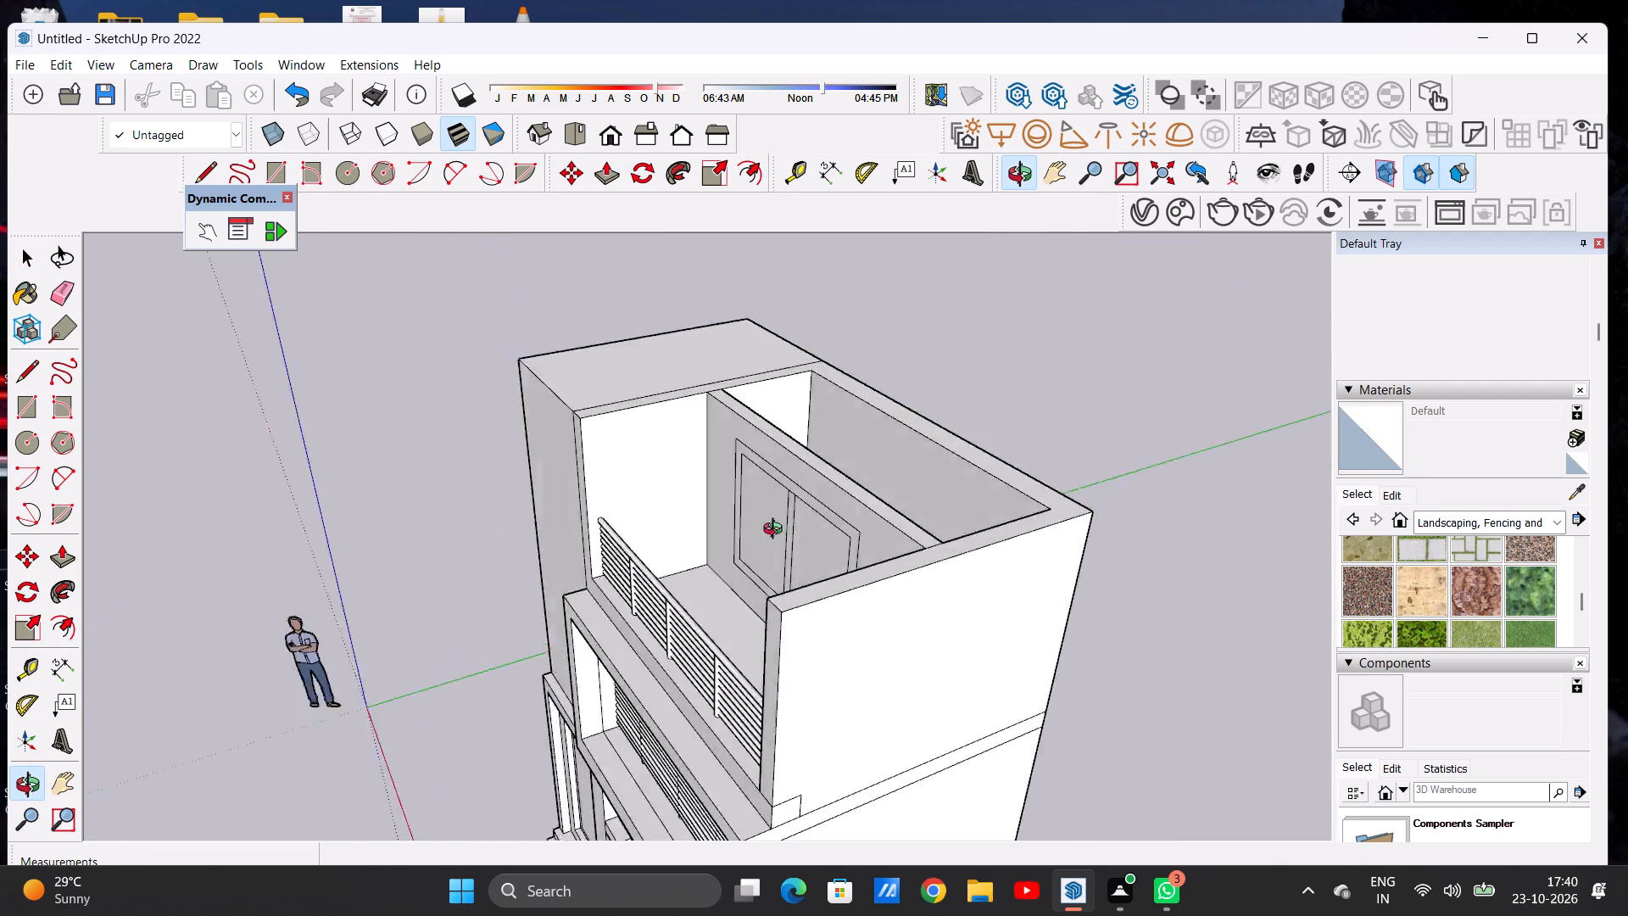
middle_click_drag(777, 531, 1040, 469)
scroll(498, 591, "down", 6)
middle_click_drag(588, 595, 736, 494)
scroll(711, 485, "up", 3)
scroll(711, 487, "down", 1)
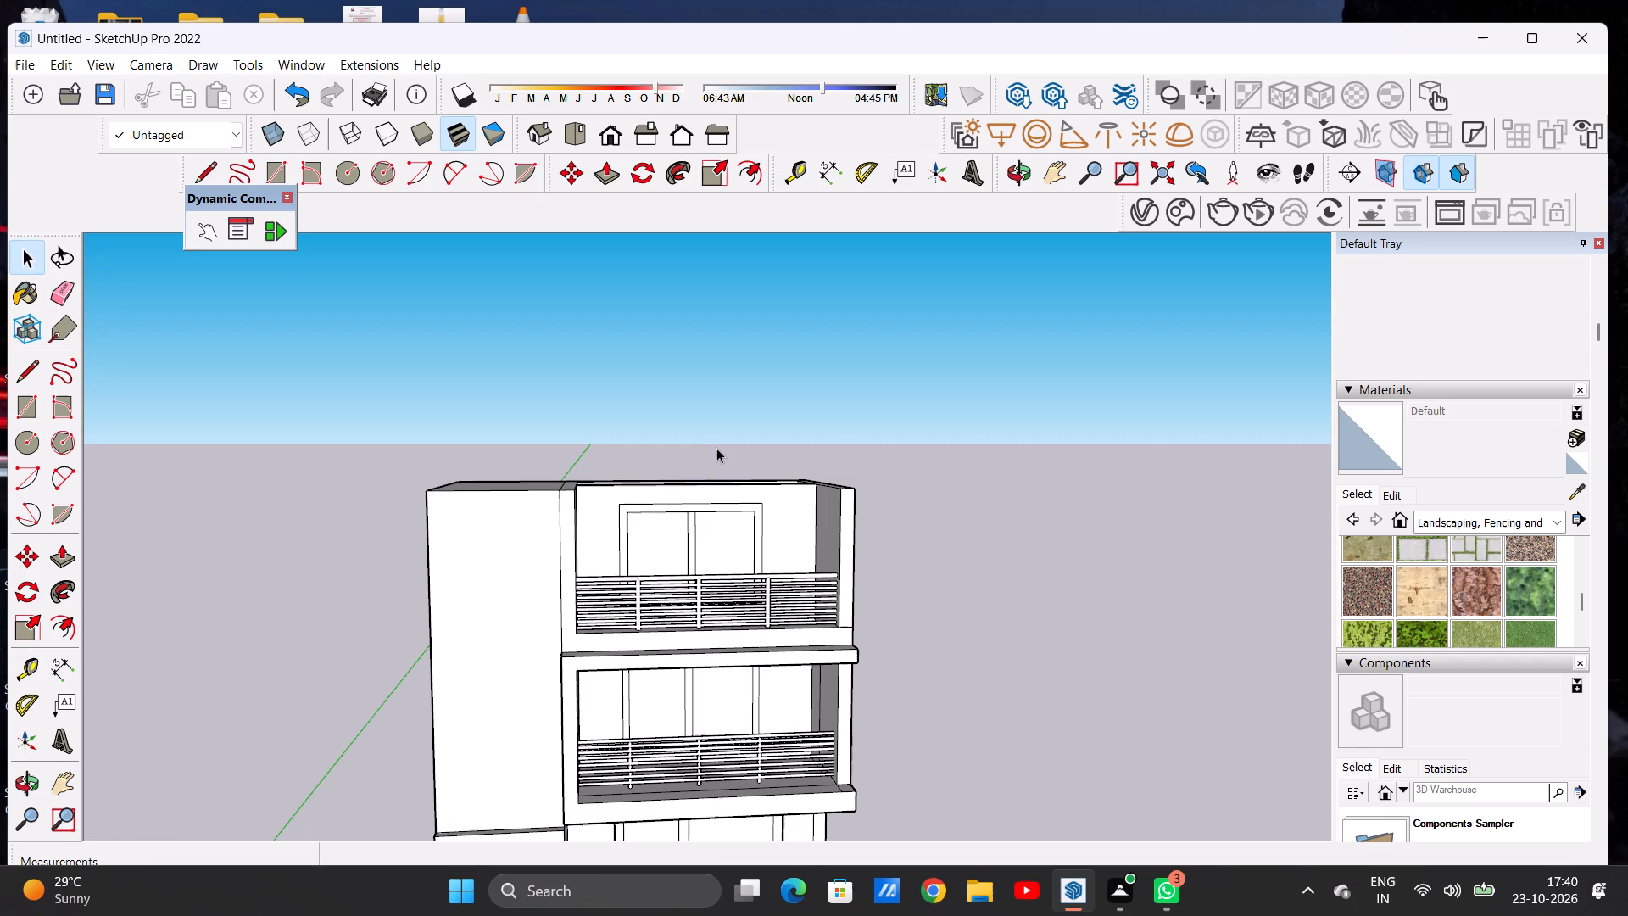
scroll(653, 557, "down", 15)
scroll(665, 556, "up", 8)
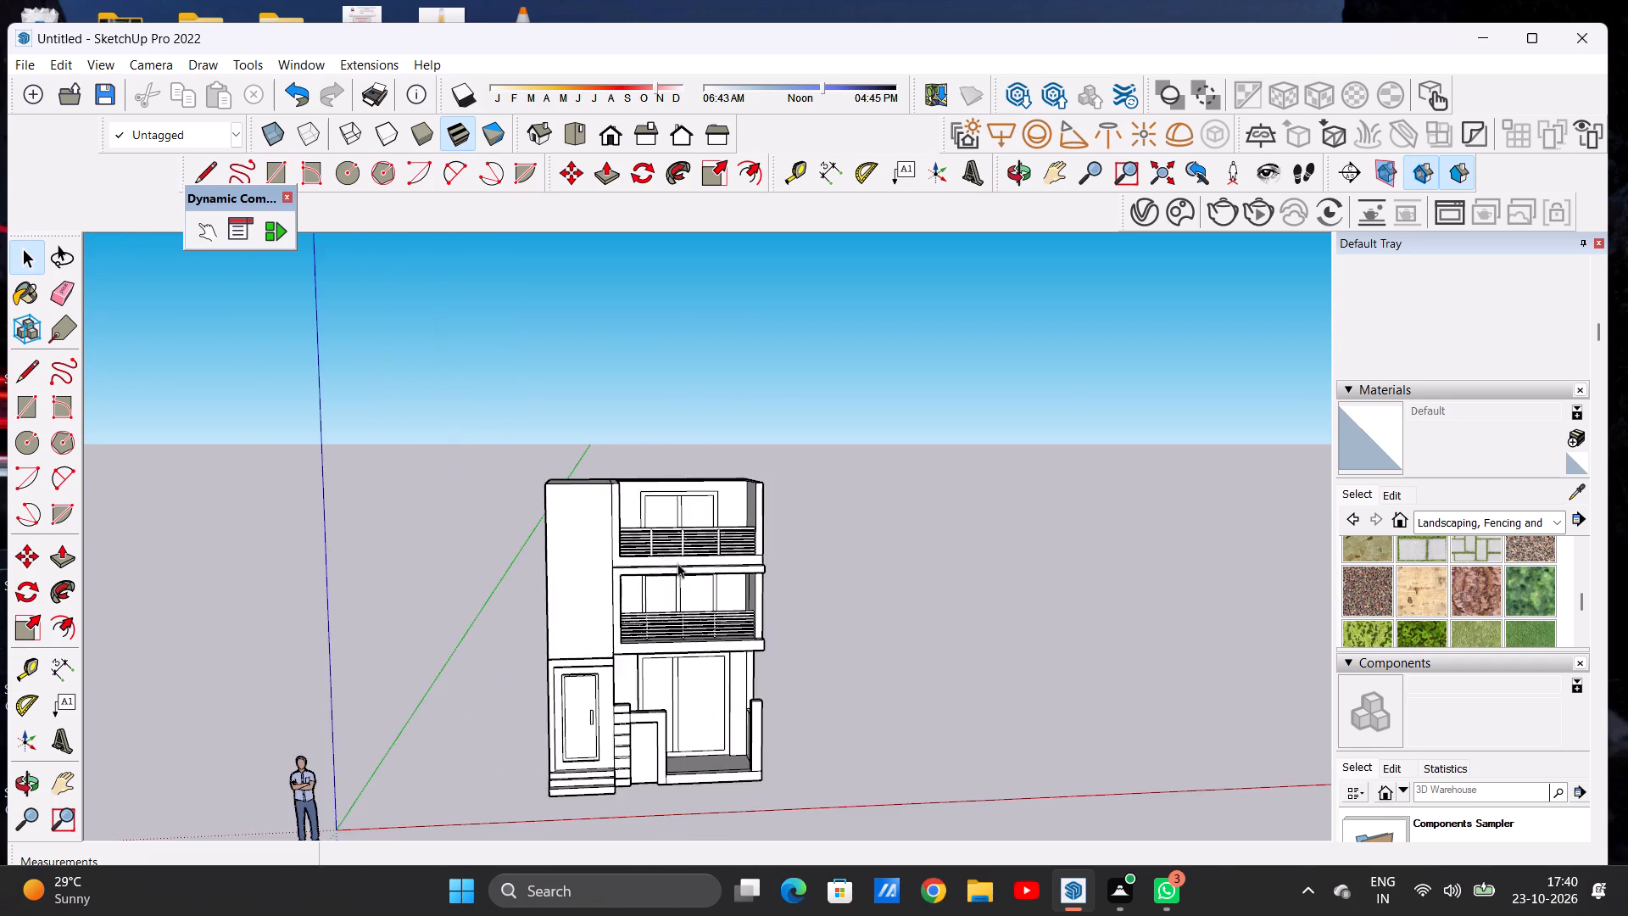
Review the building's facade with both balcony railings from the front and at an angle.
middle_click_drag(677, 563, 490, 624)
scroll(506, 582, "up", 6)
scroll(692, 593, "up", 1)
middle_click_drag(692, 593, 666, 572)
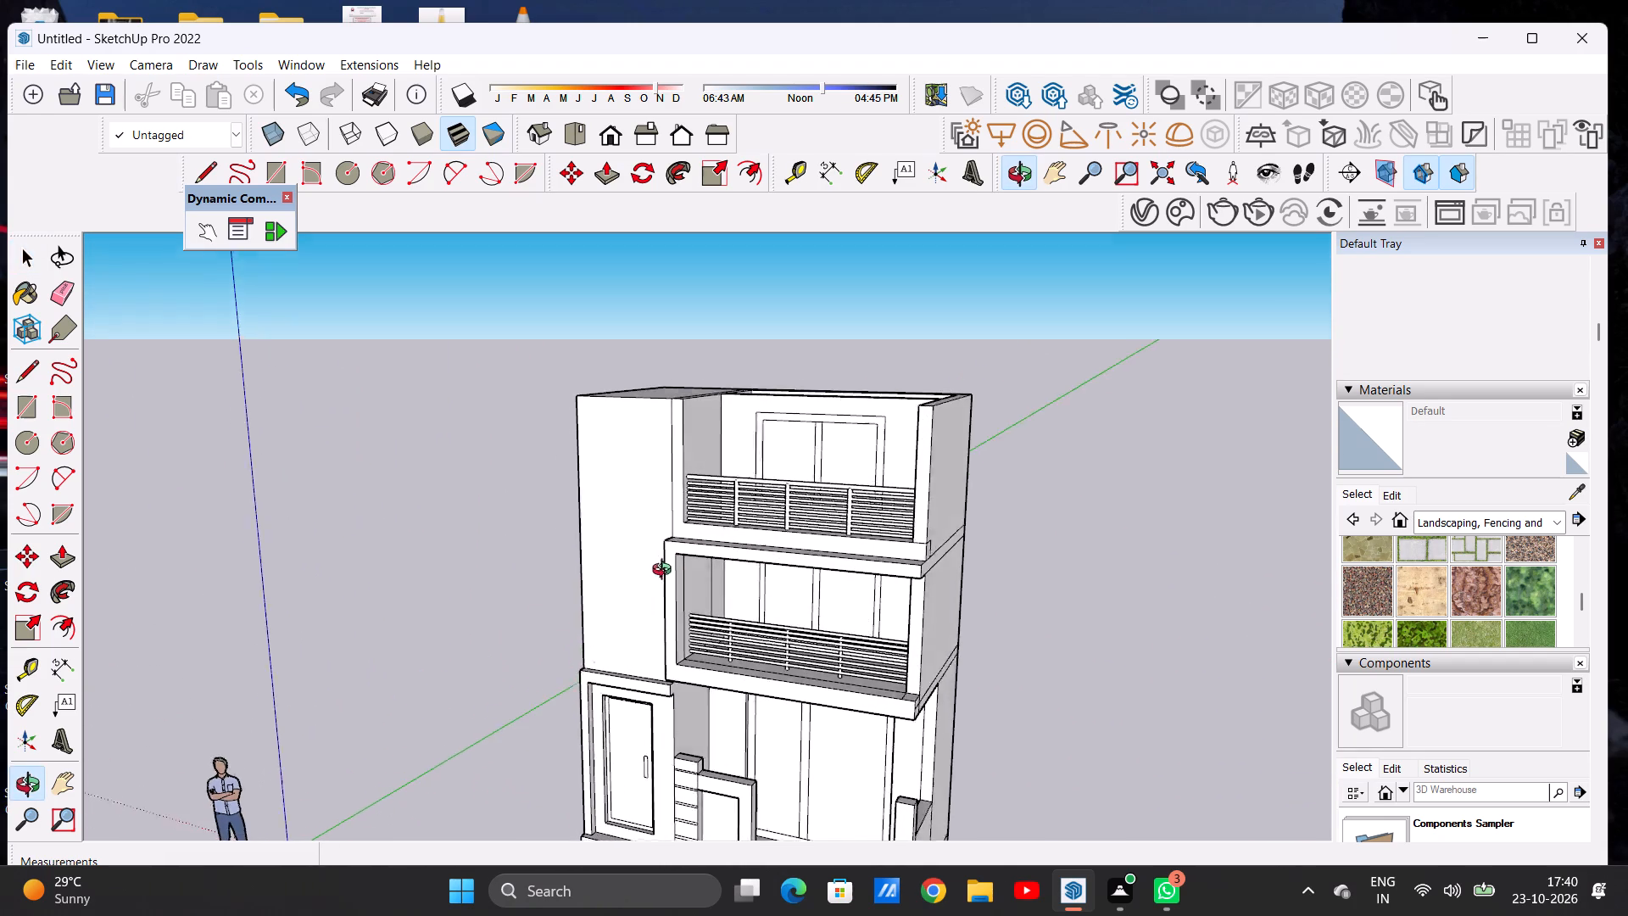
middle_click_drag(666, 572, 661, 569)
scroll(692, 603, "up", 7)
scroll(686, 555, "down", 15)
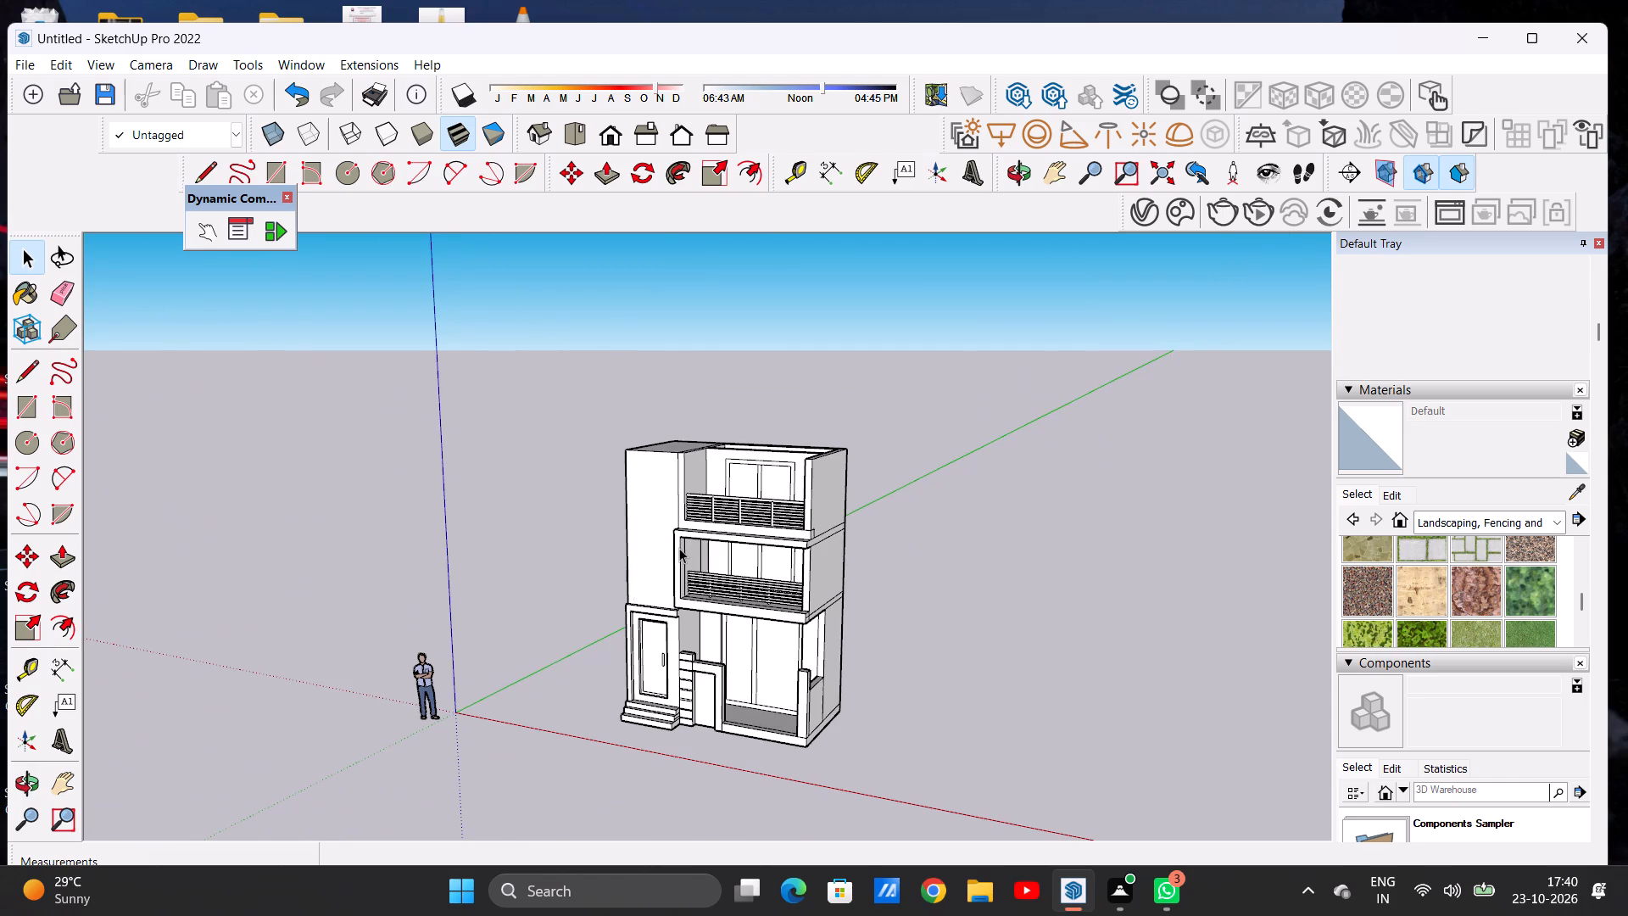
scroll(657, 578, "up", 7)
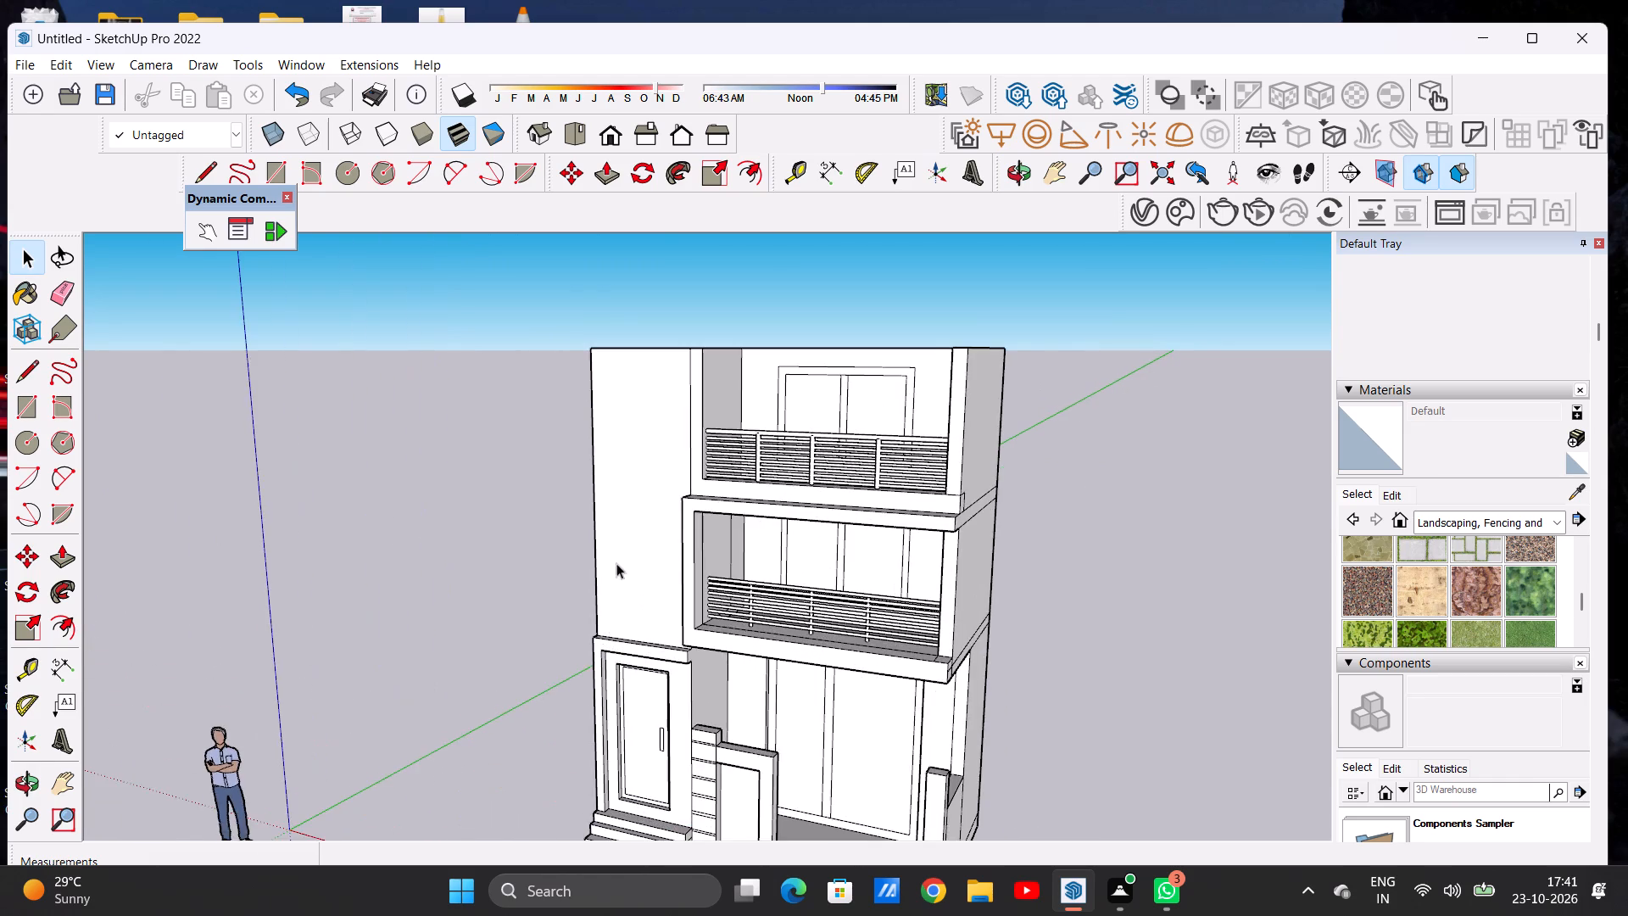
middle_click_drag(616, 566, 794, 567)
scroll(645, 565, "down", 10)
scroll(663, 513, "up", 6)
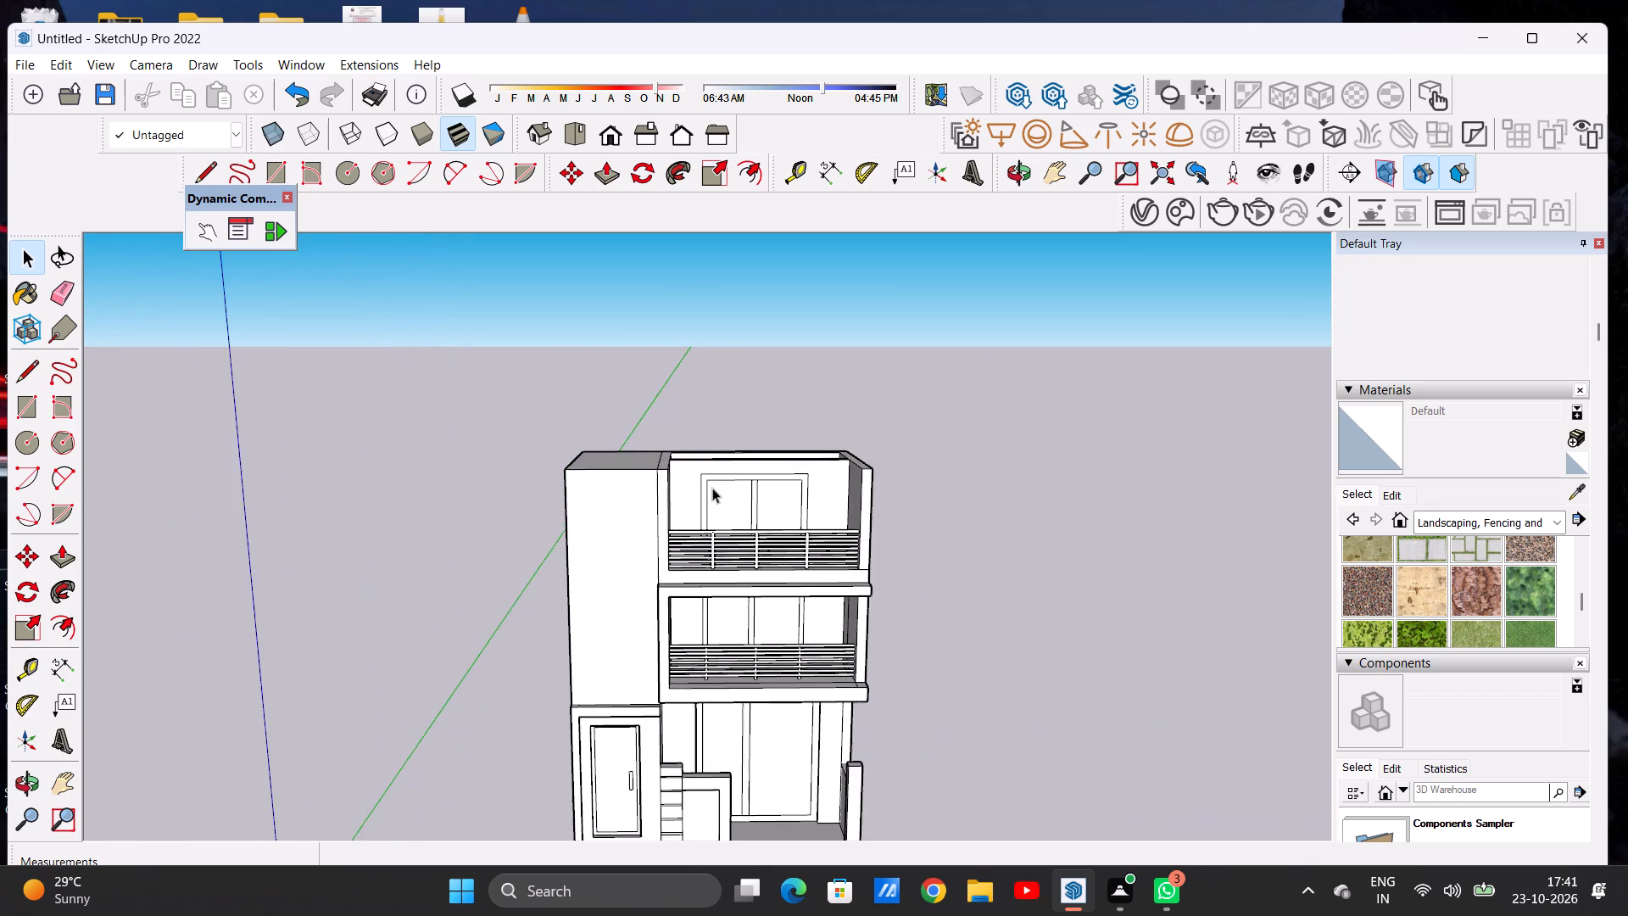
Inspect the open top floor and upper railing from above, and the middle balcony from the front and from below.
scroll(712, 488, "up", 5)
middle_click_drag(698, 504, 486, 603)
middle_click_drag(835, 488, 543, 560)
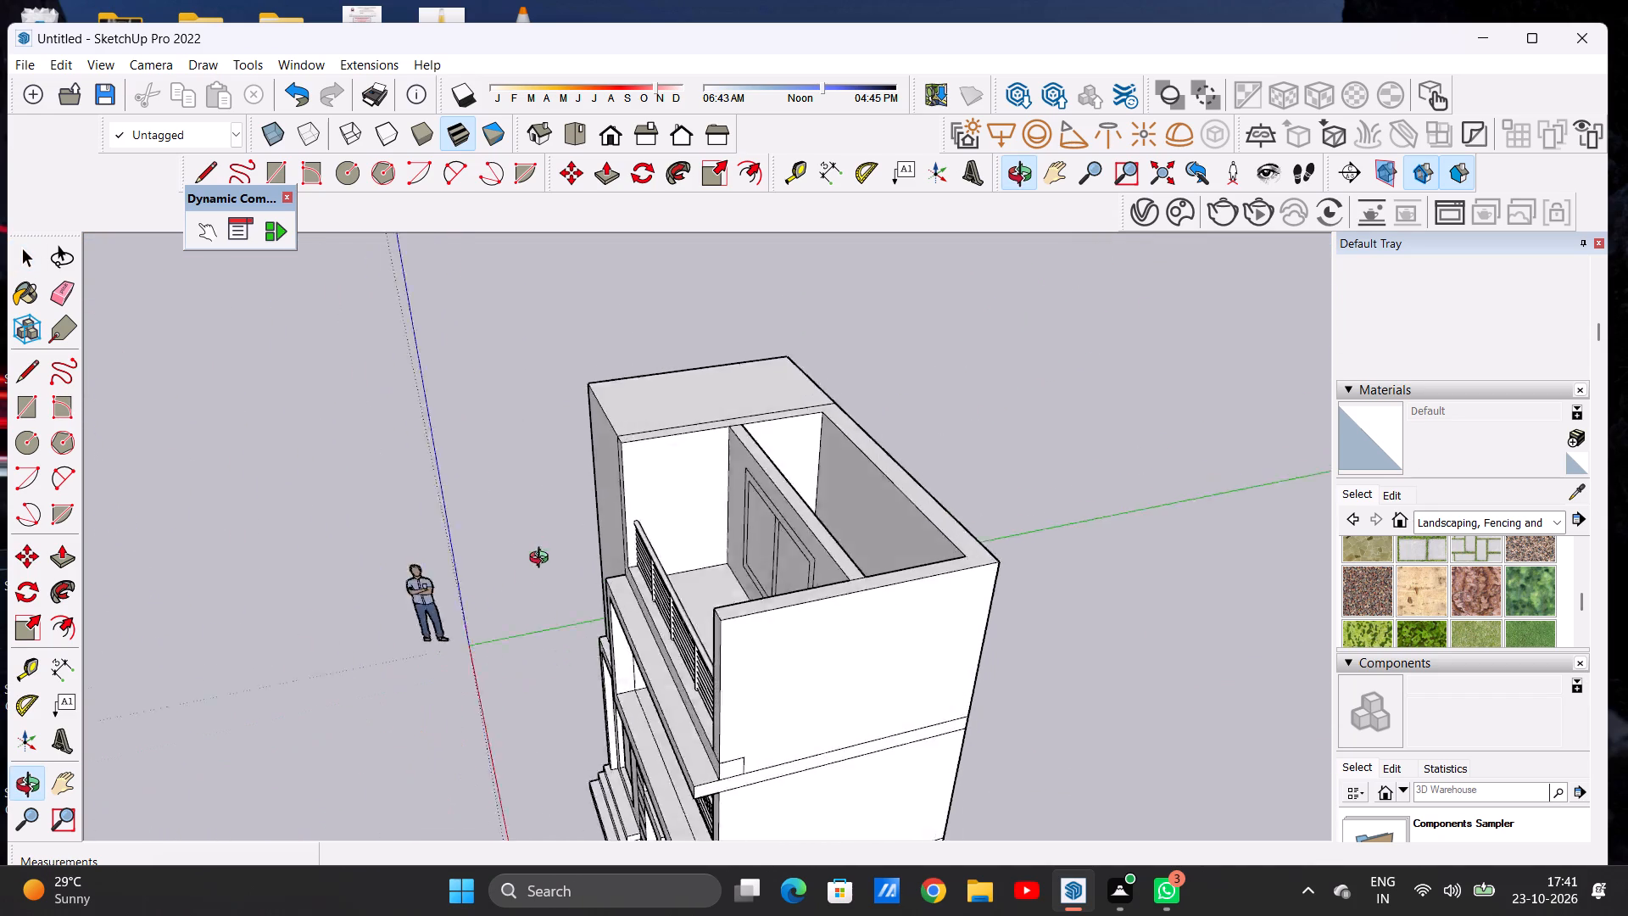
middle_click_drag(543, 560, 527, 601)
scroll(550, 487, "down", 5)
middle_click_drag(733, 484, 675, 554)
scroll(693, 545, "up", 11)
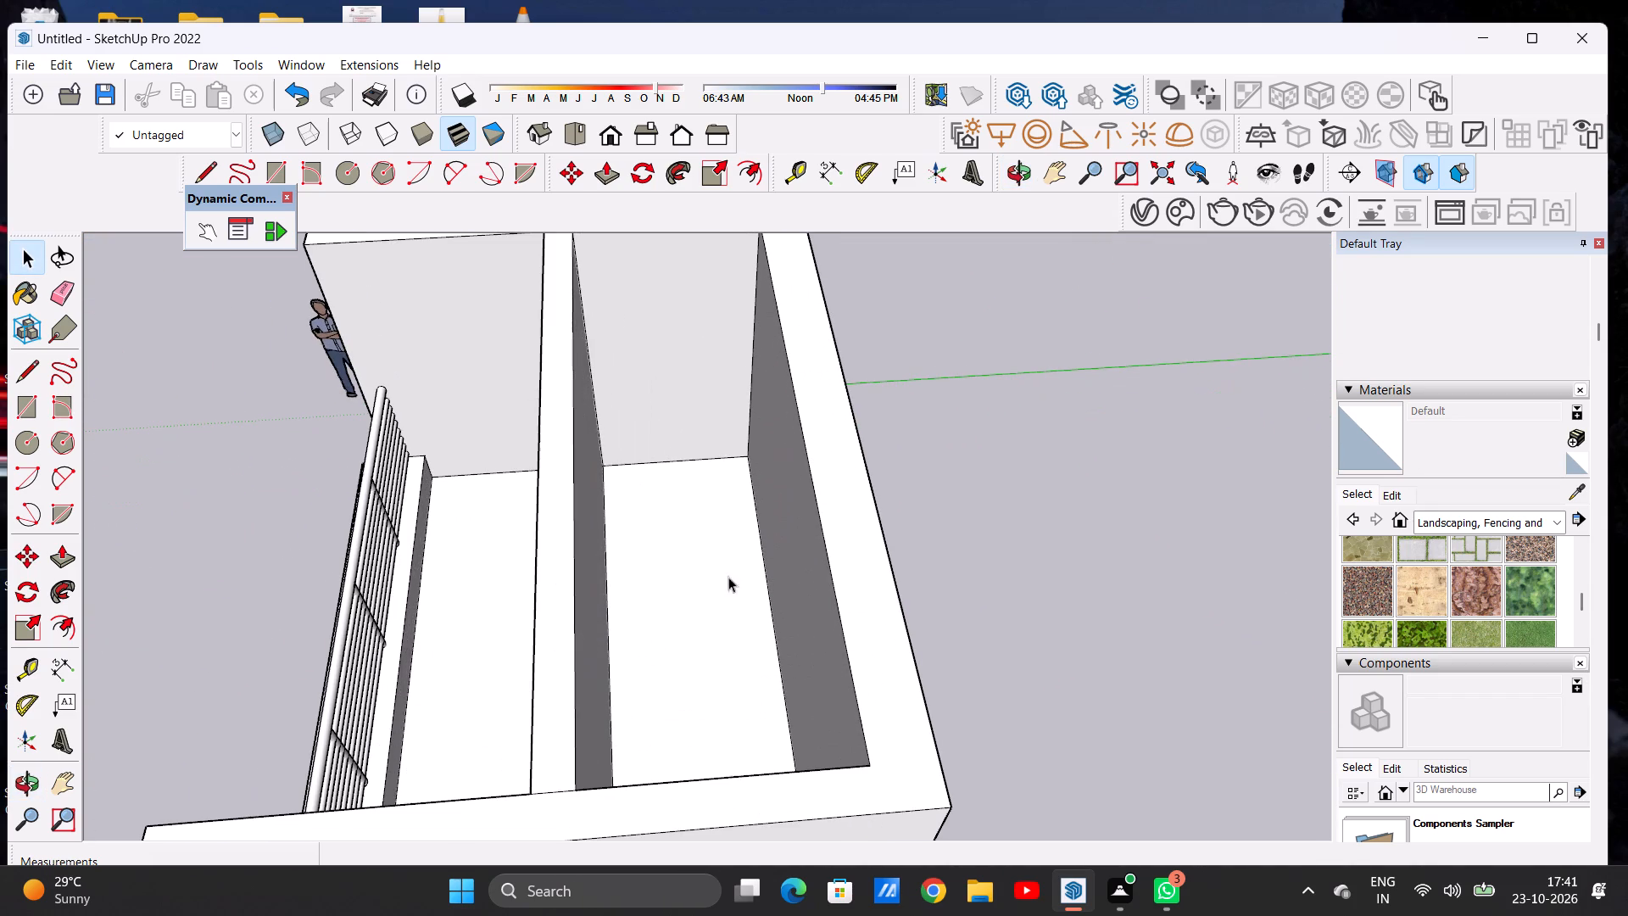
scroll(598, 552, "down", 6)
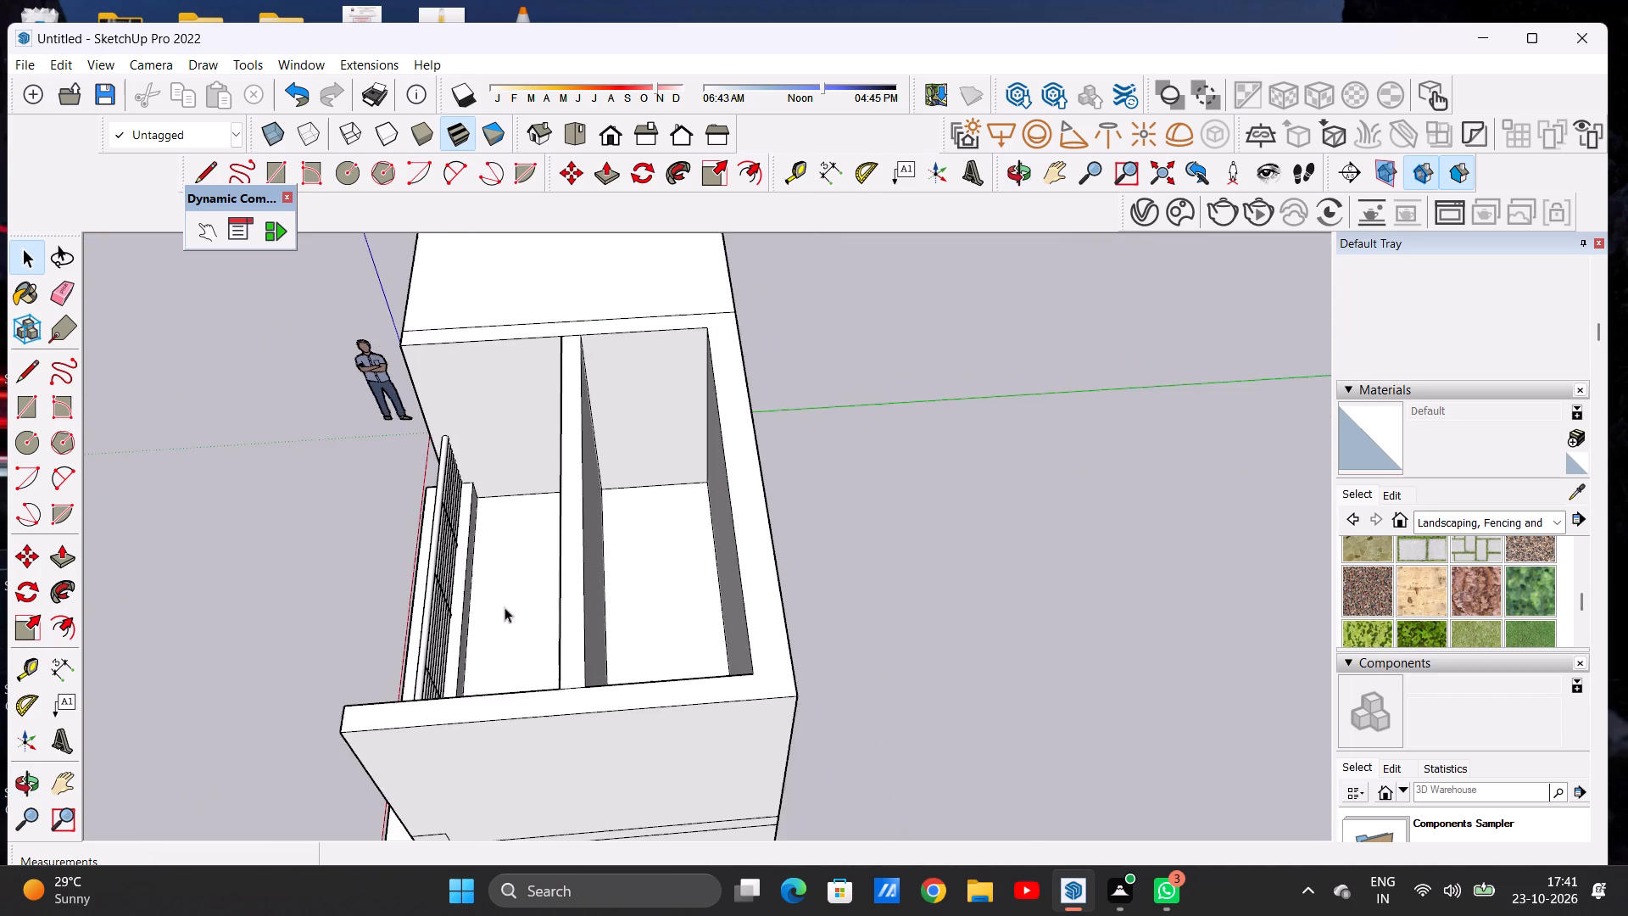
middle_click_drag(460, 615, 876, 444)
middle_click_drag(556, 621, 742, 449)
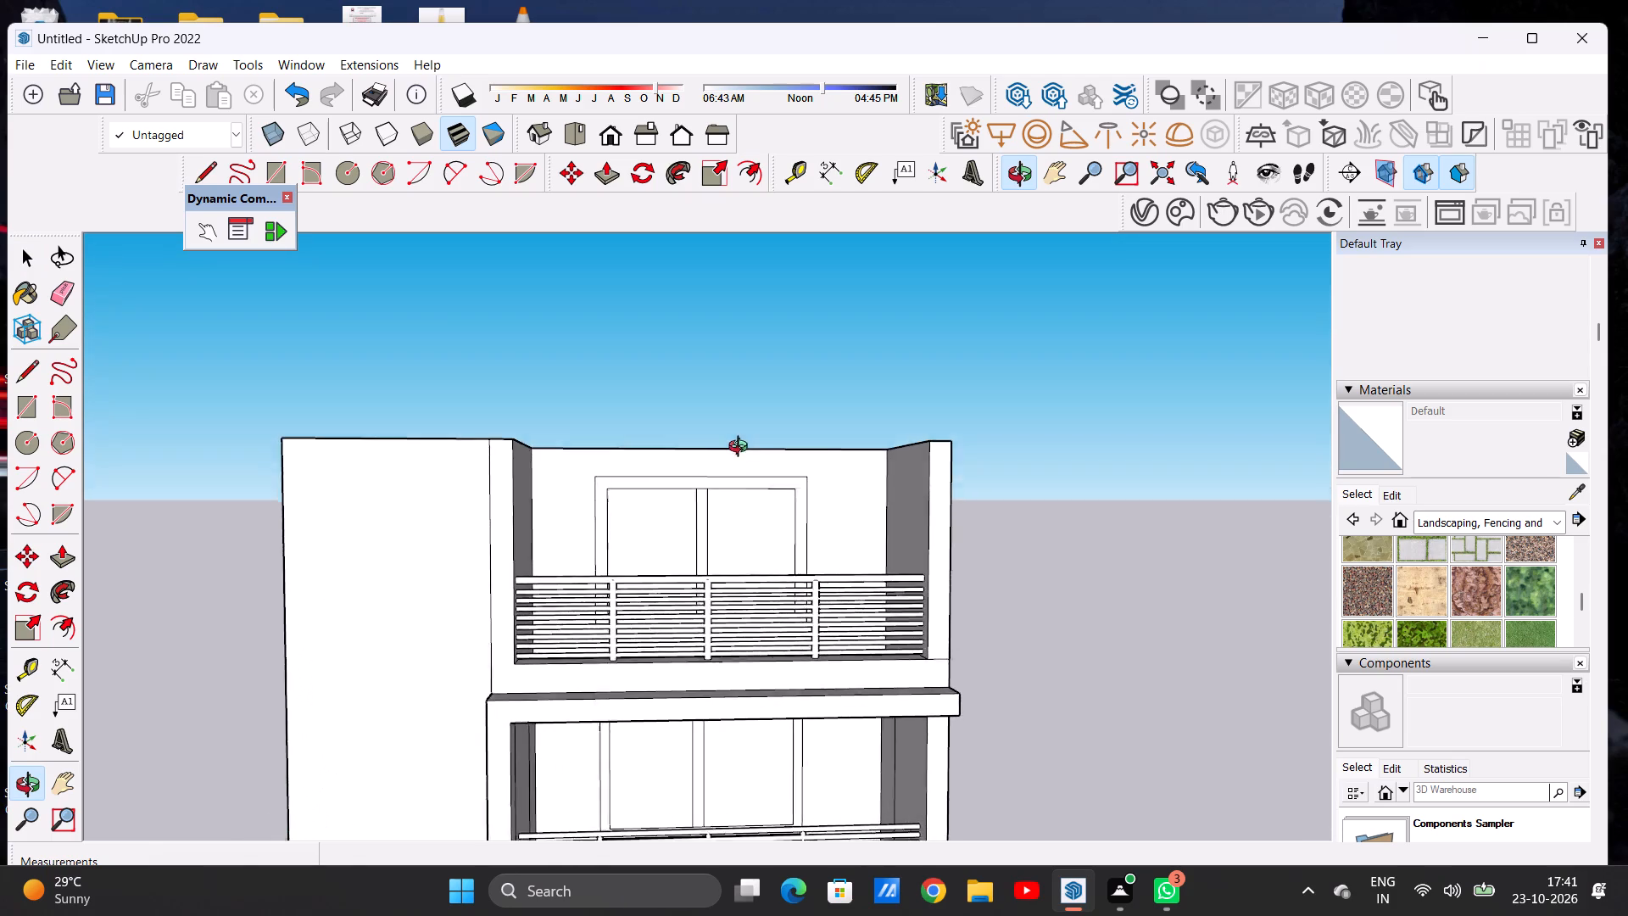
middle_click_drag(742, 449, 734, 443)
scroll(470, 683, "down", 6)
scroll(529, 601, "down", 7)
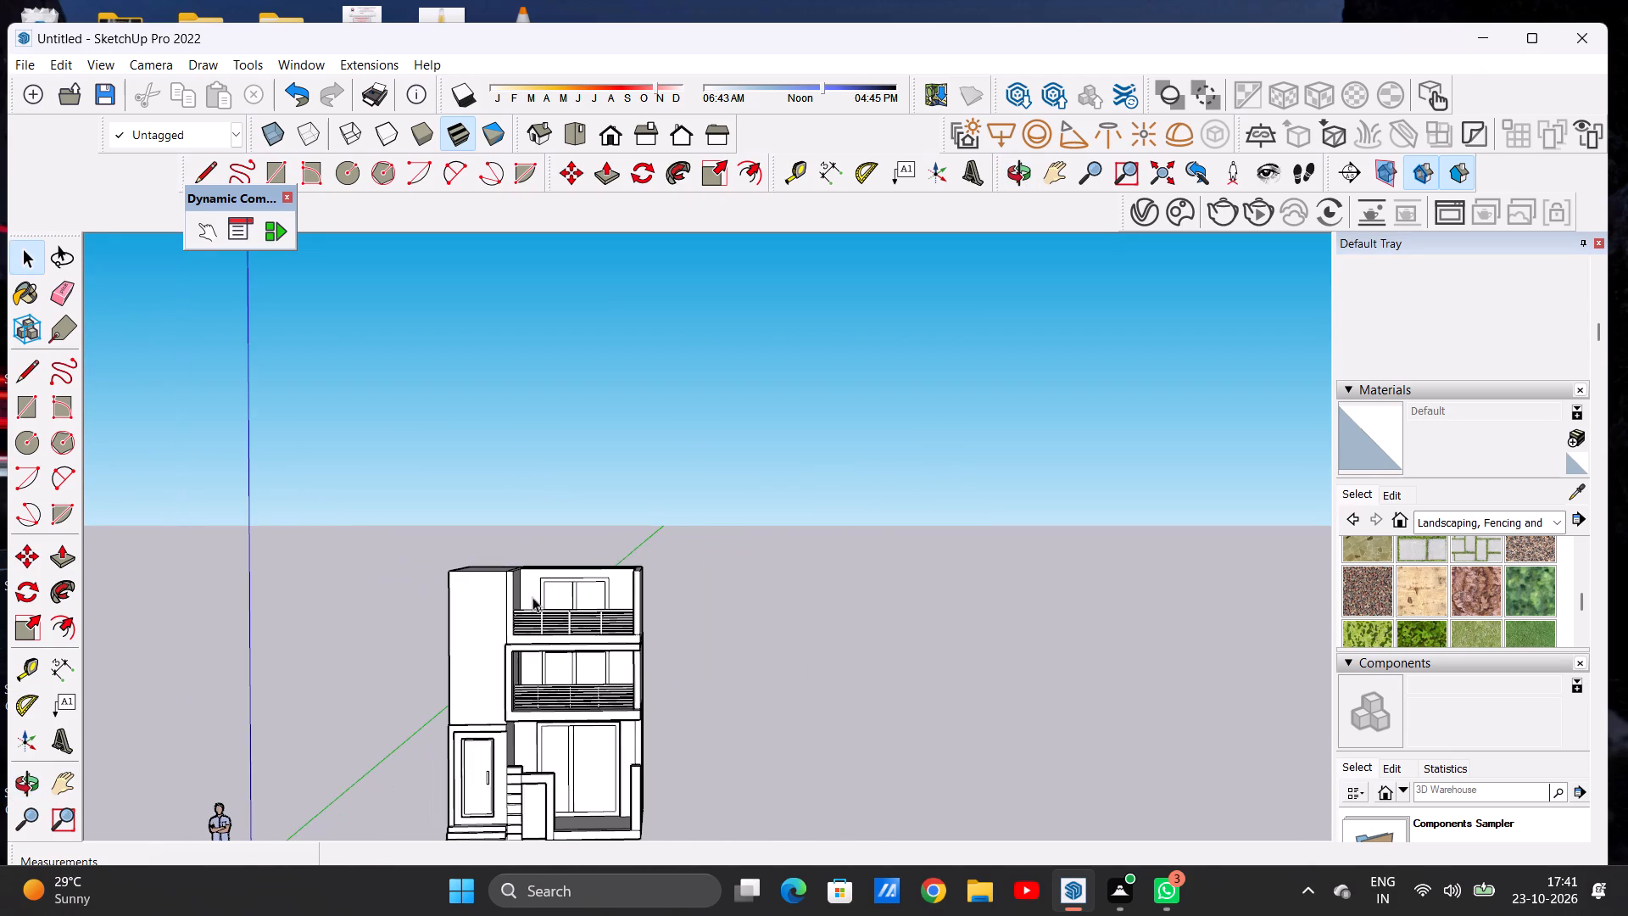
scroll(555, 717, "up", 6)
scroll(648, 746, "up", 8)
middle_click_drag(599, 740, 360, 715)
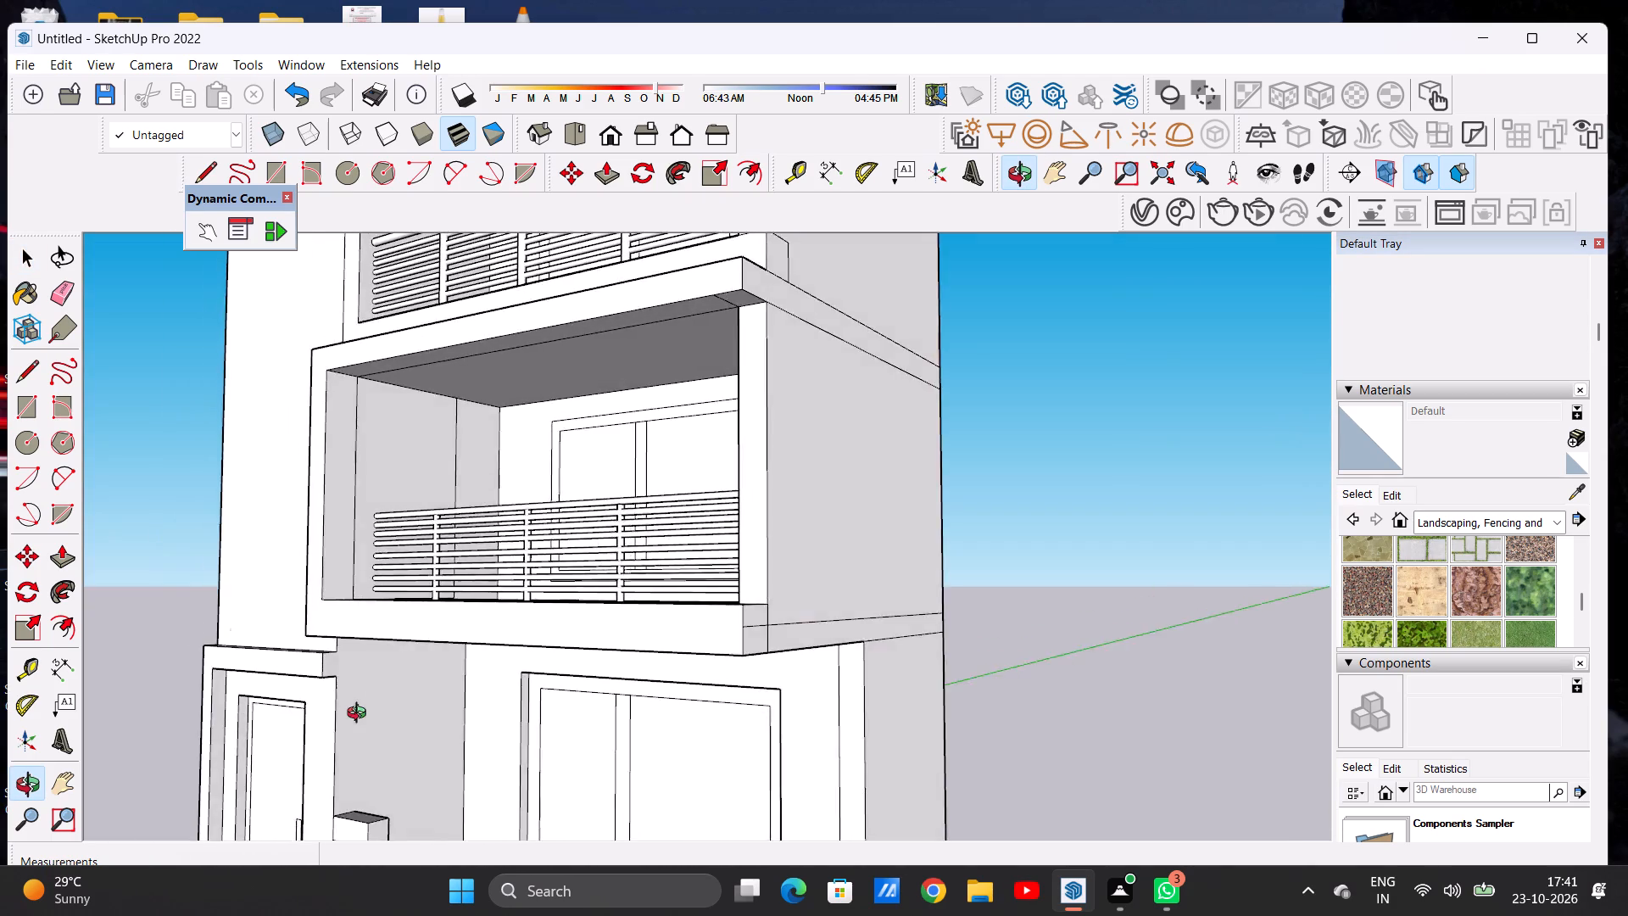
middle_click_drag(360, 715, 592, 785)
scroll(566, 724, "down", 20)
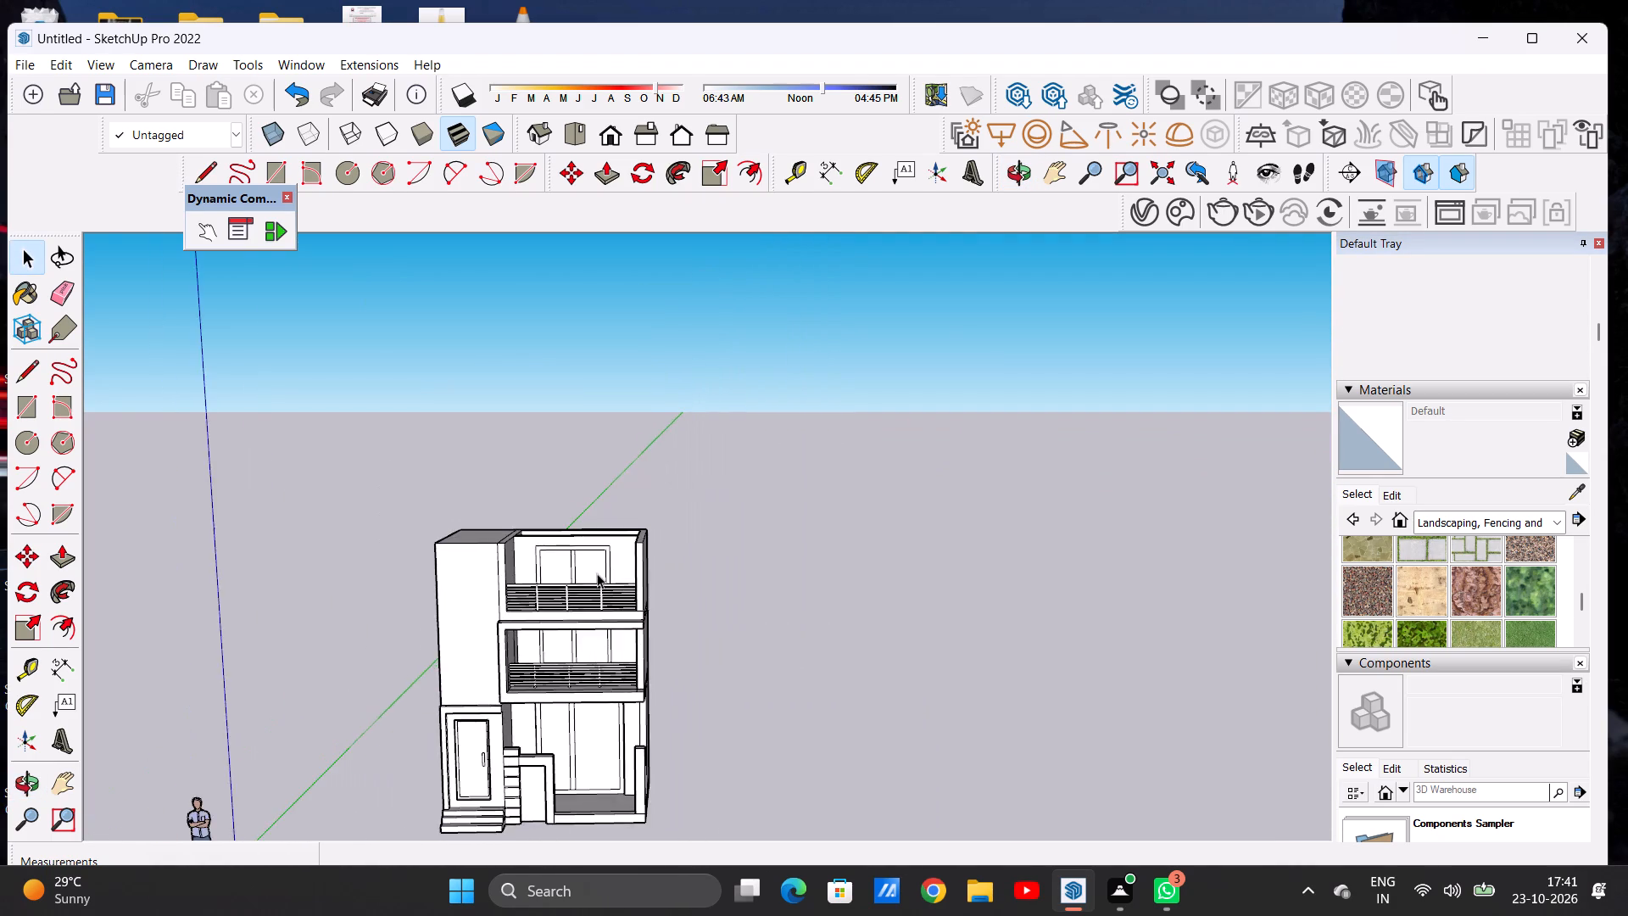
Move the floor face of the top storey's rear compartment straight up, level with the tops of its surrounding walls.
scroll(597, 573, "up", 14)
middle_click_drag(610, 572, 384, 768)
scroll(597, 603, "down", 2)
scroll(597, 606, "up", 1)
scroll(597, 606, "down", 3)
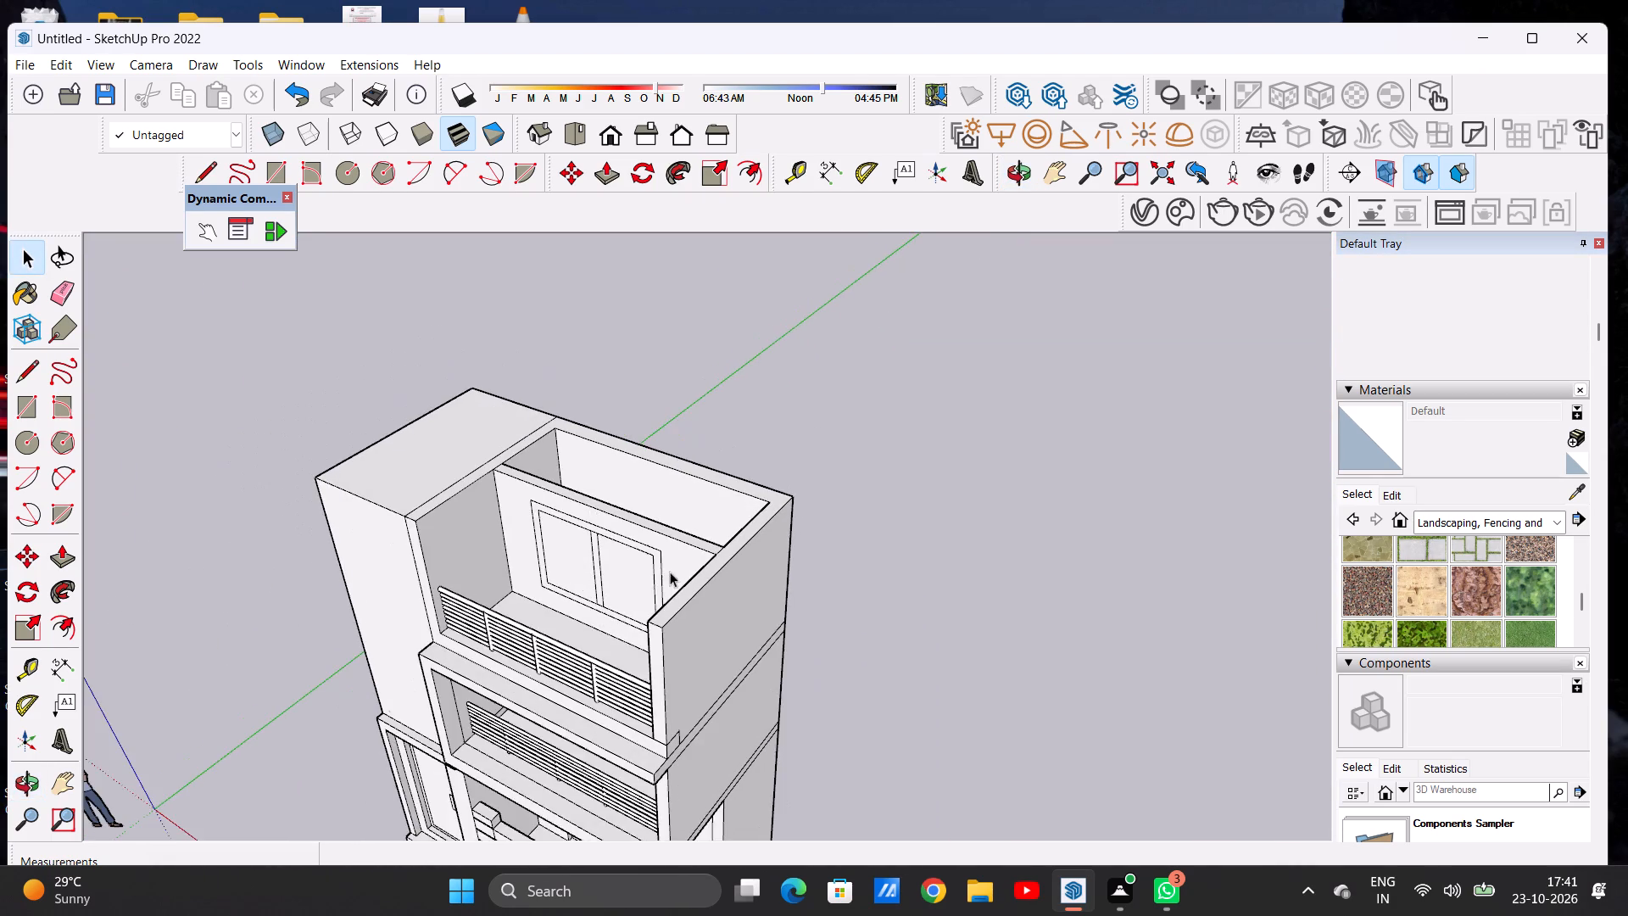
middle_click_drag(670, 572, 367, 667)
scroll(618, 509, "up", 13)
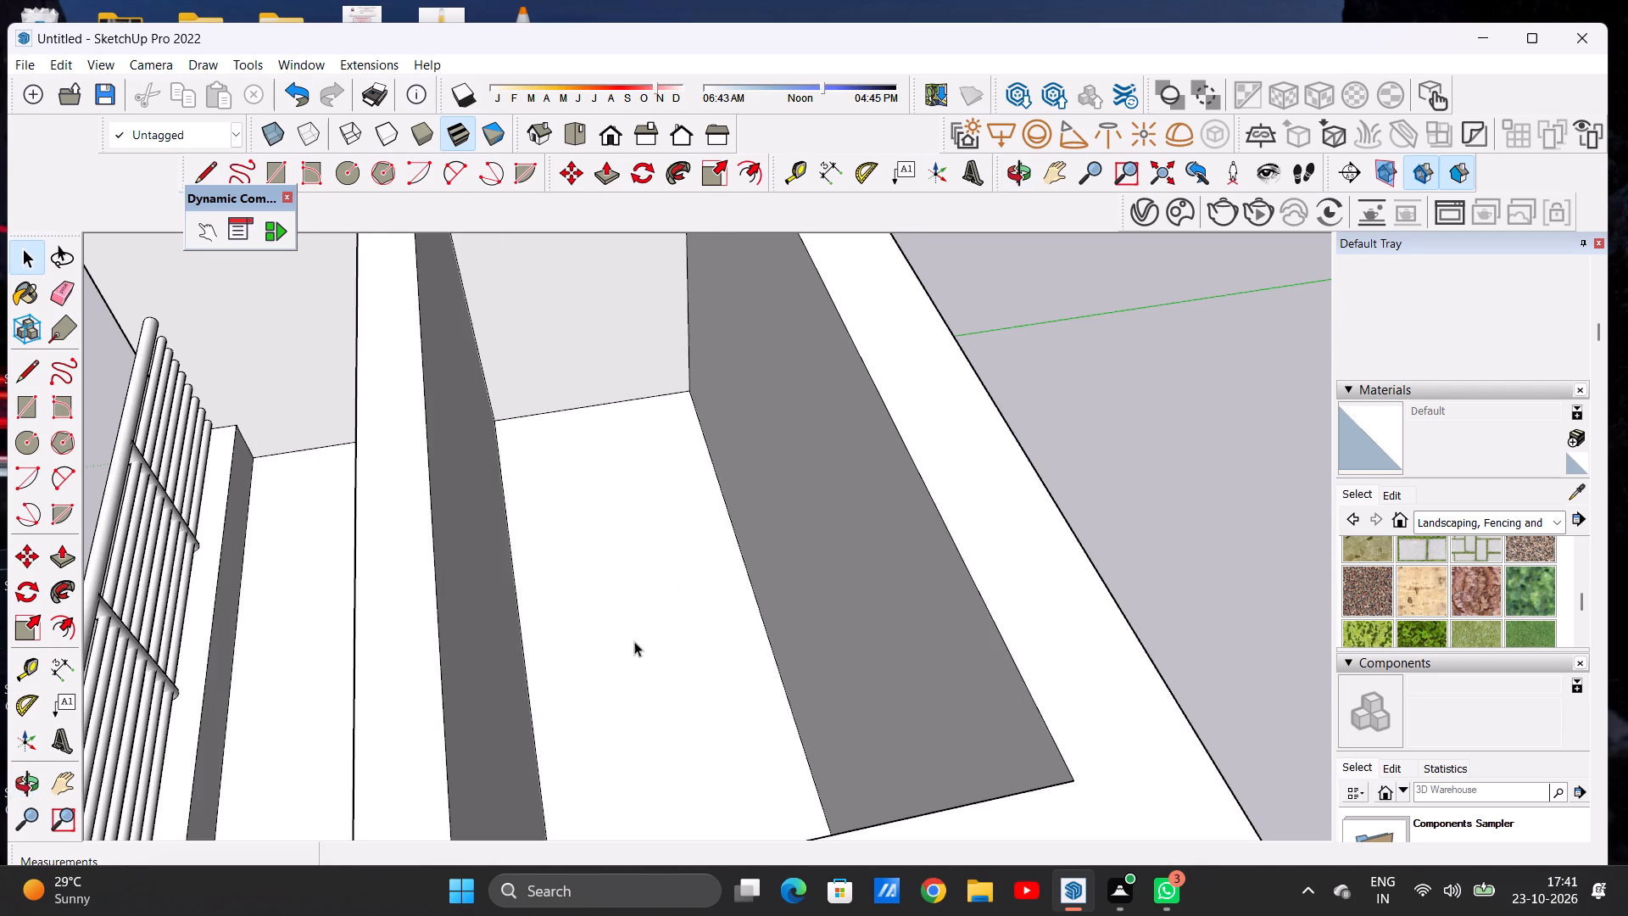
double_click(634, 641)
scroll(619, 599, "down", 6)
middle_click_drag(619, 573, 630, 649)
scroll(656, 494, "up", 4)
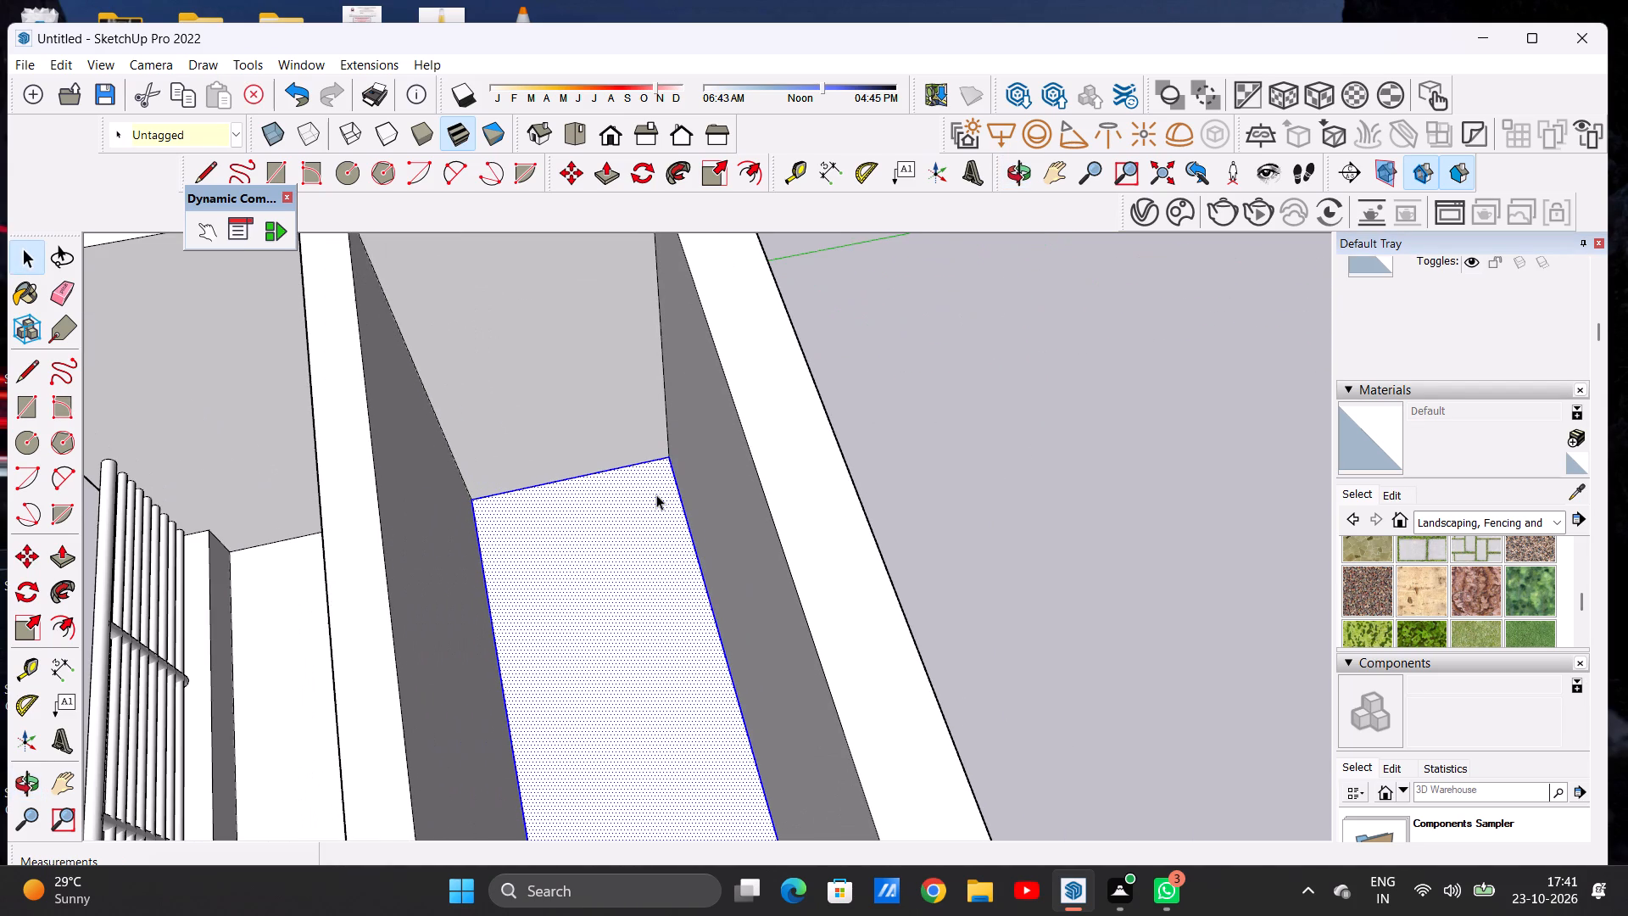
key("m")
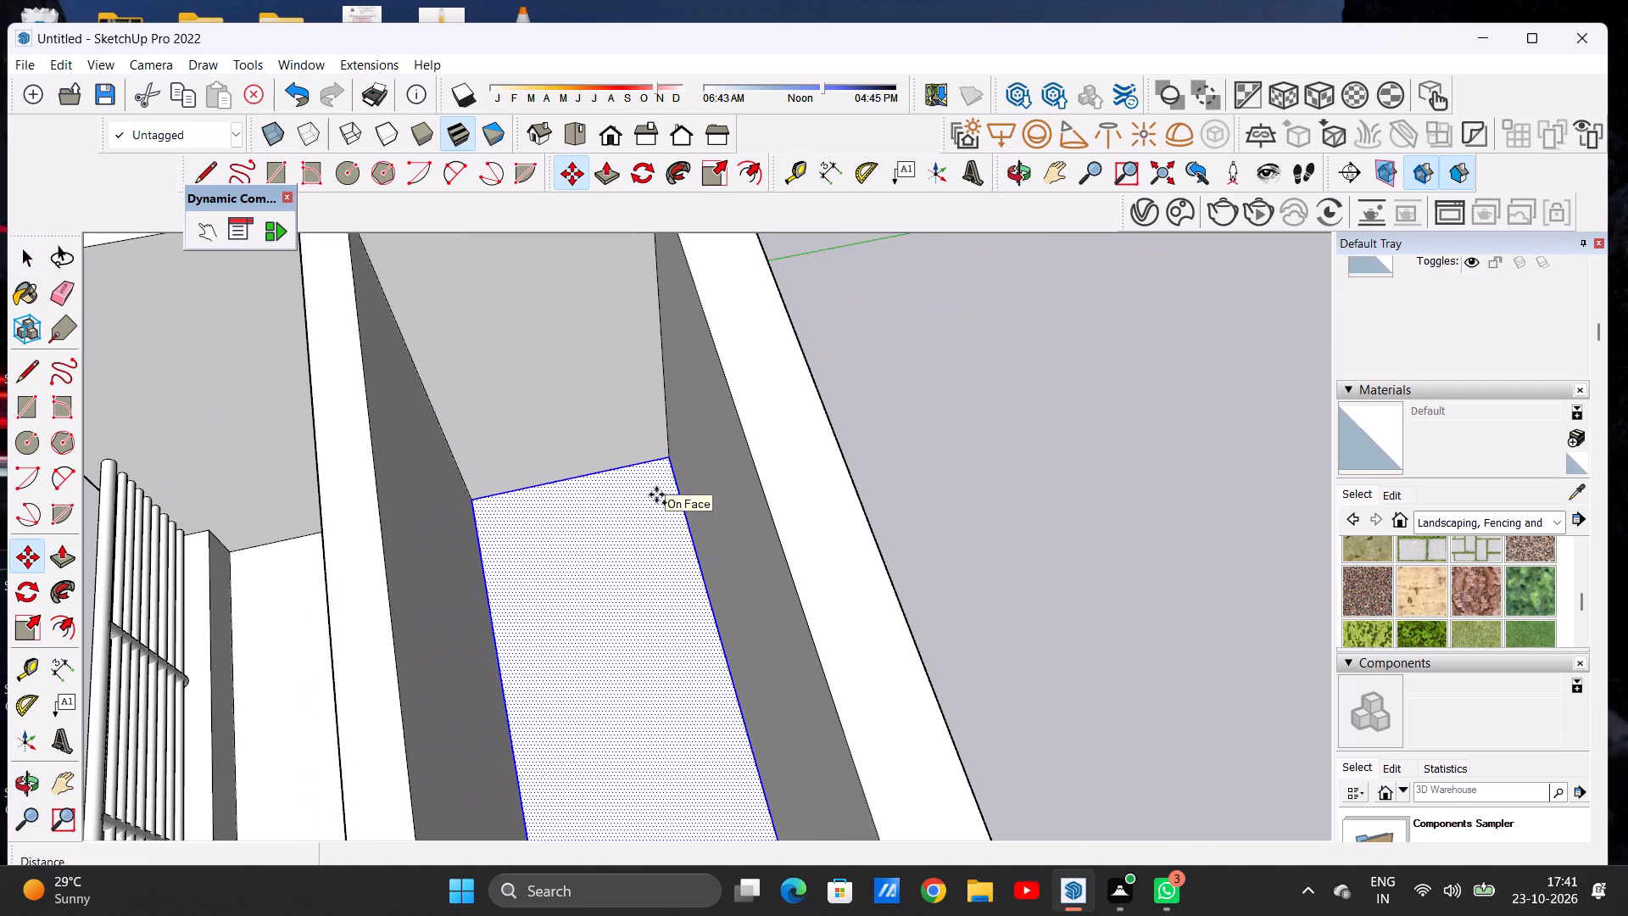
left_click(663, 465)
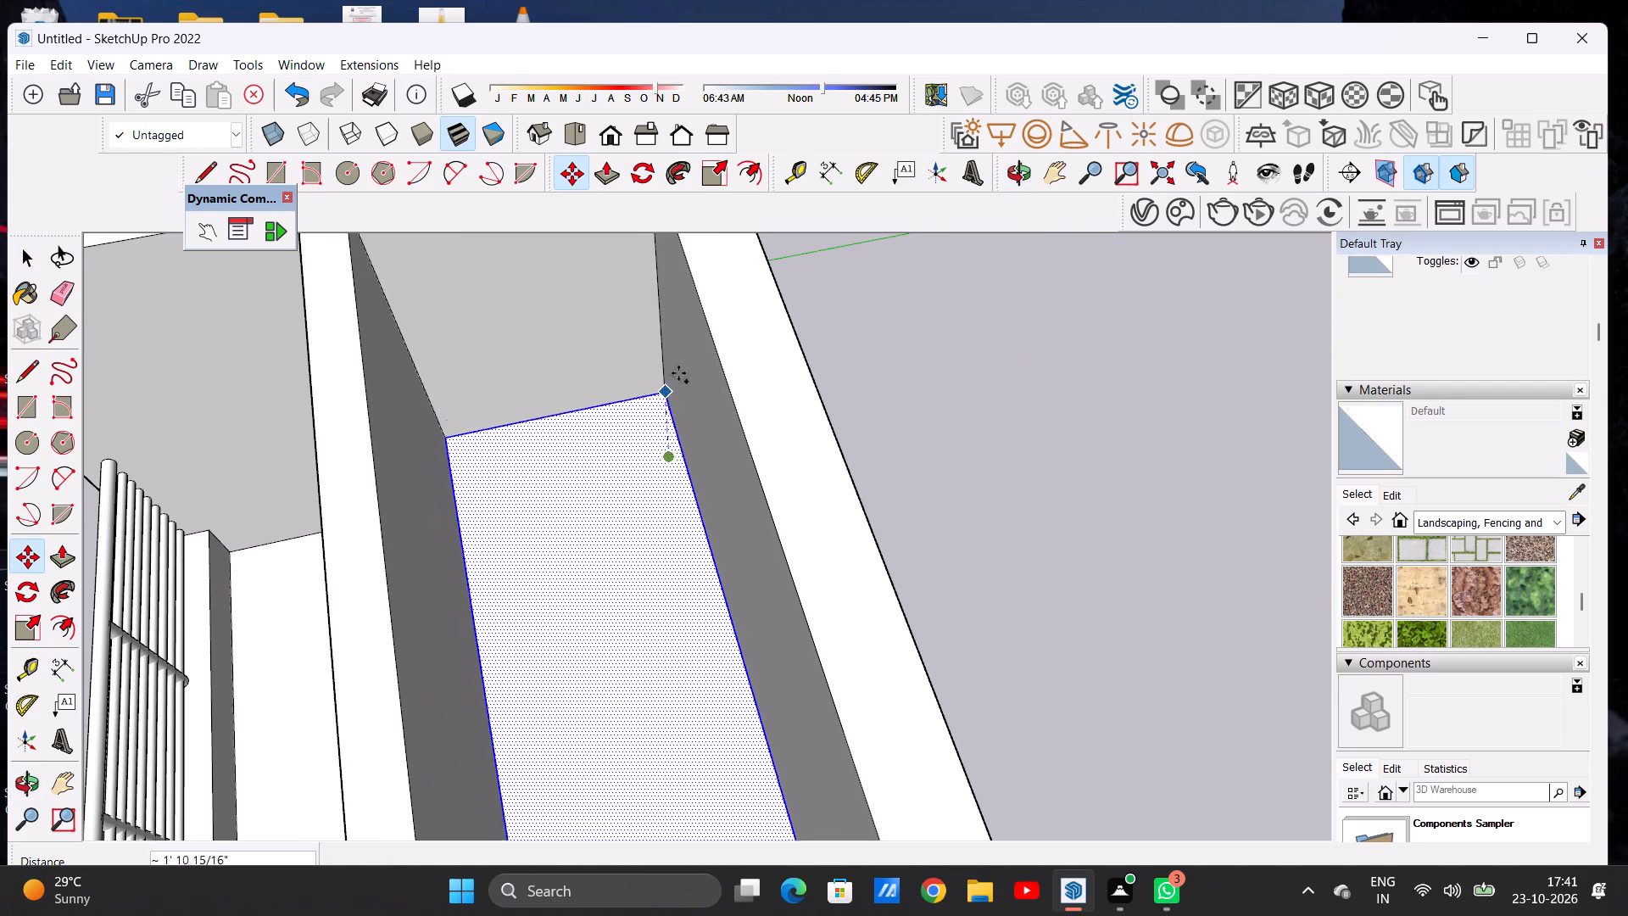
scroll(674, 428, "down", 10)
scroll(673, 335, "up", 8)
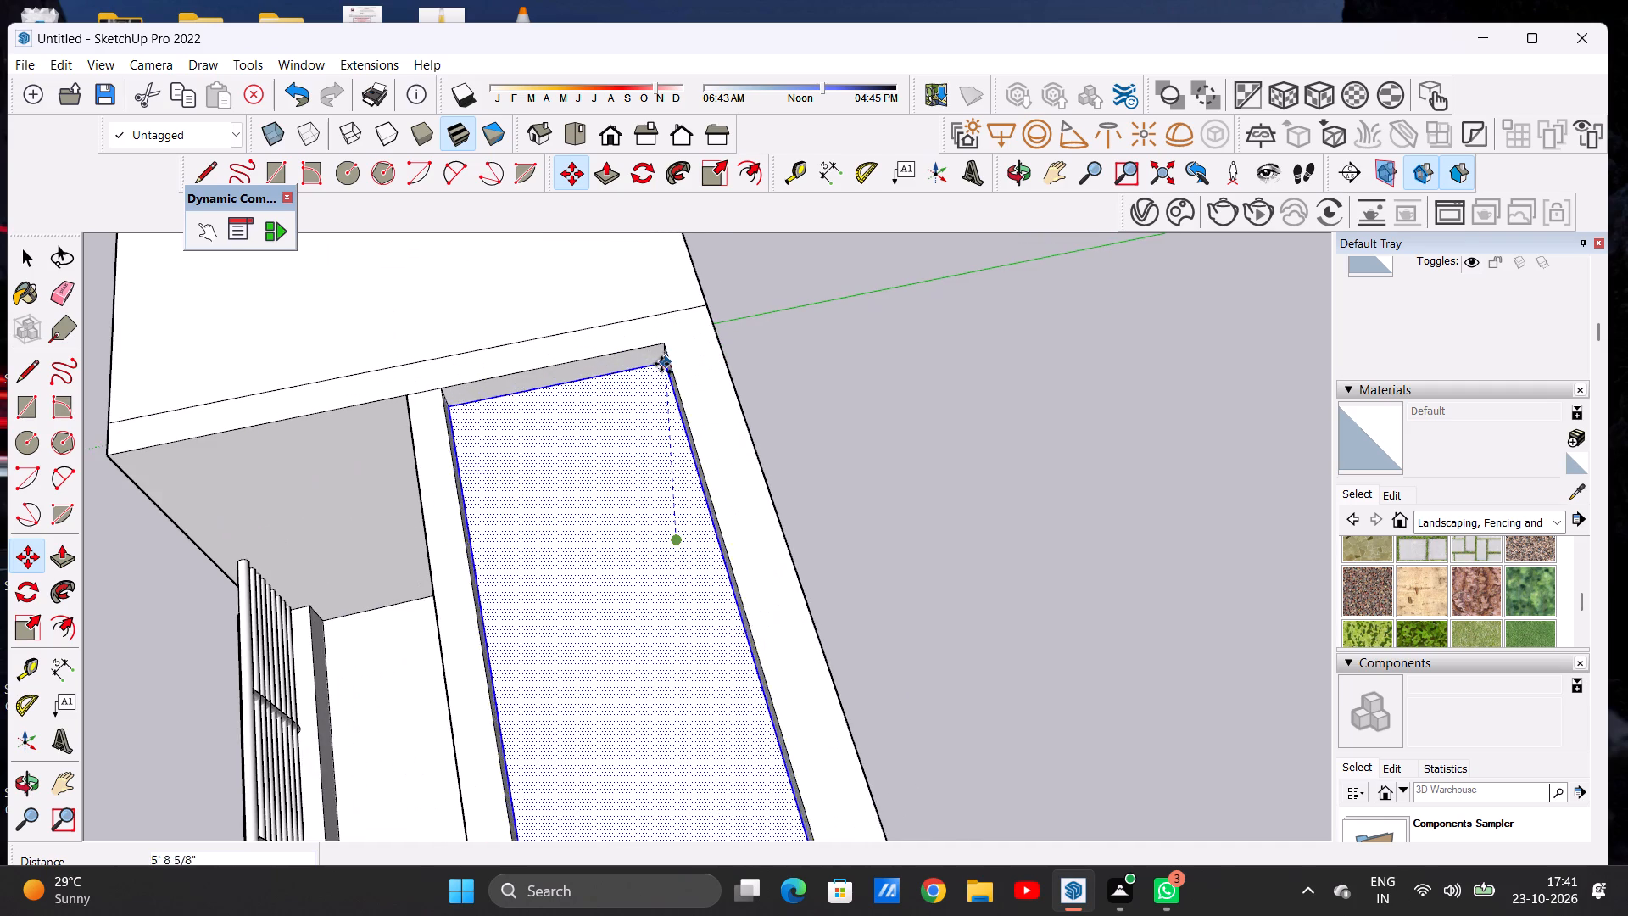
left_click(665, 349)
key("space")
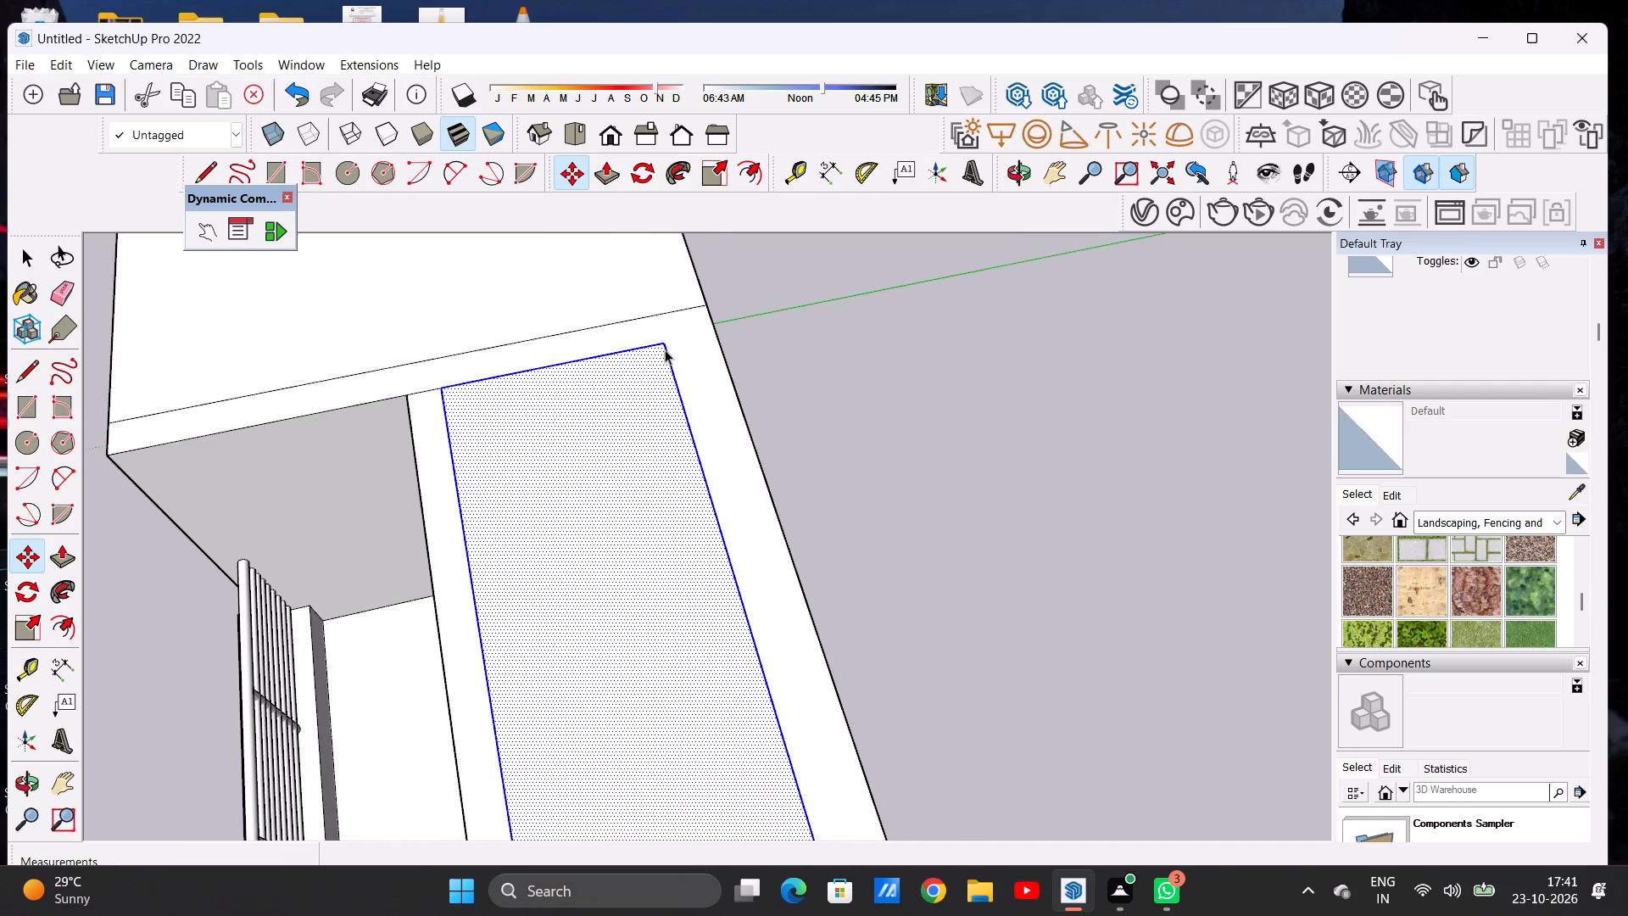
scroll(662, 350, "down", 9)
left_click(864, 431)
scroll(576, 480, "down", 3)
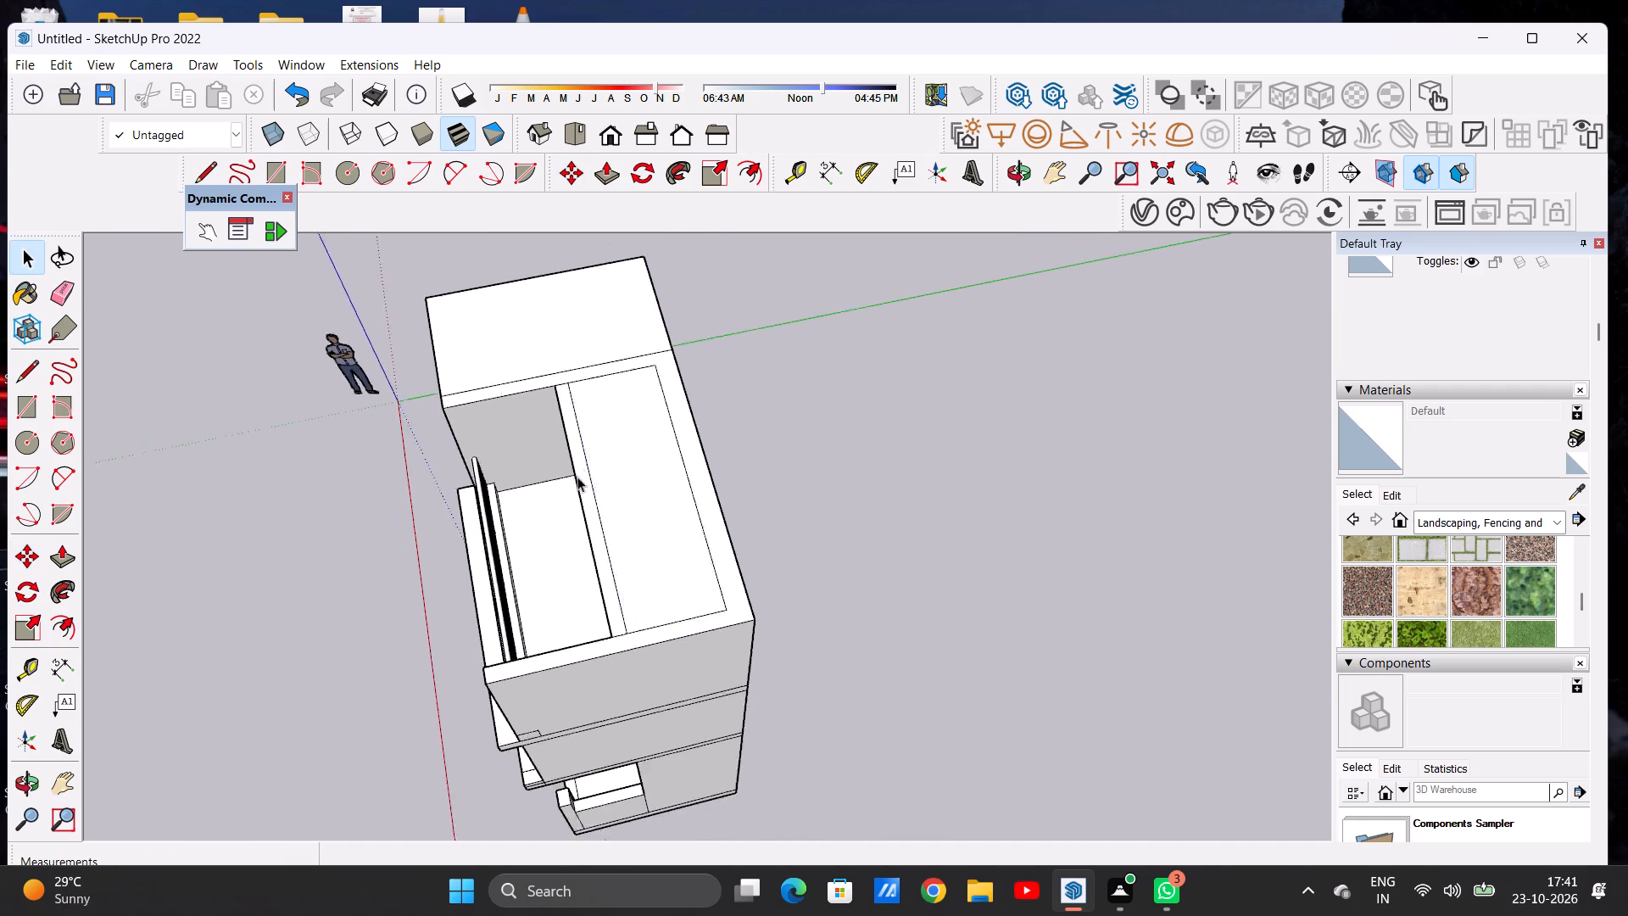
Push/Pull the inner roof face over the rear compartment up about 6 1/16" as a raised slab.
scroll(577, 477, "down", 3)
middle_click_drag(501, 530, 637, 450)
scroll(647, 529, "up", 11)
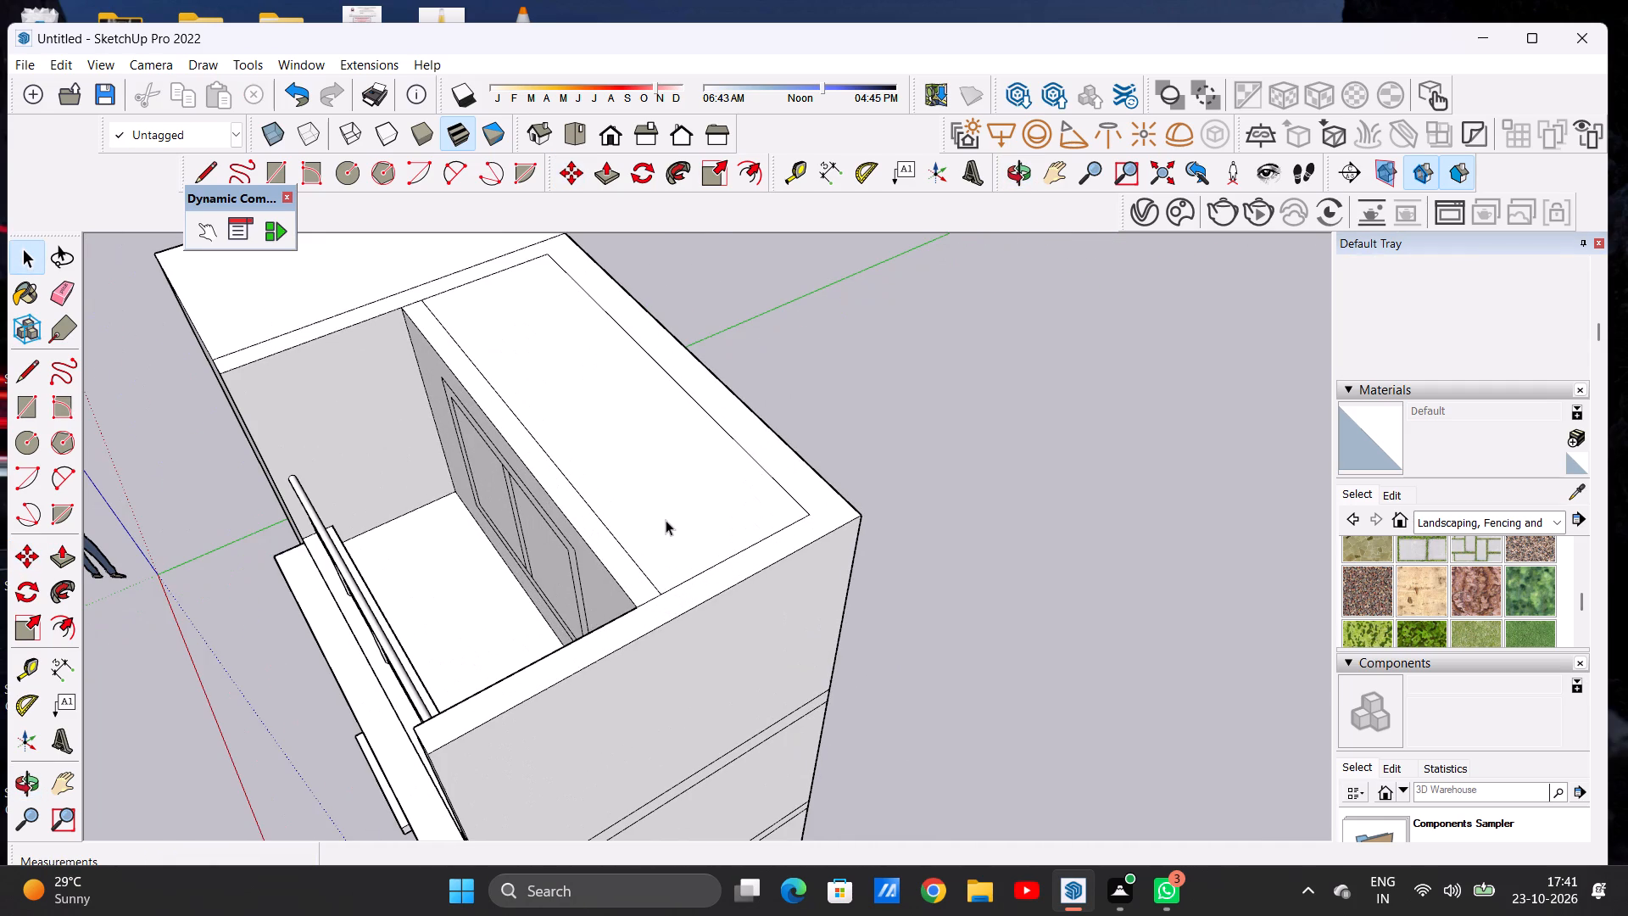
key("p")
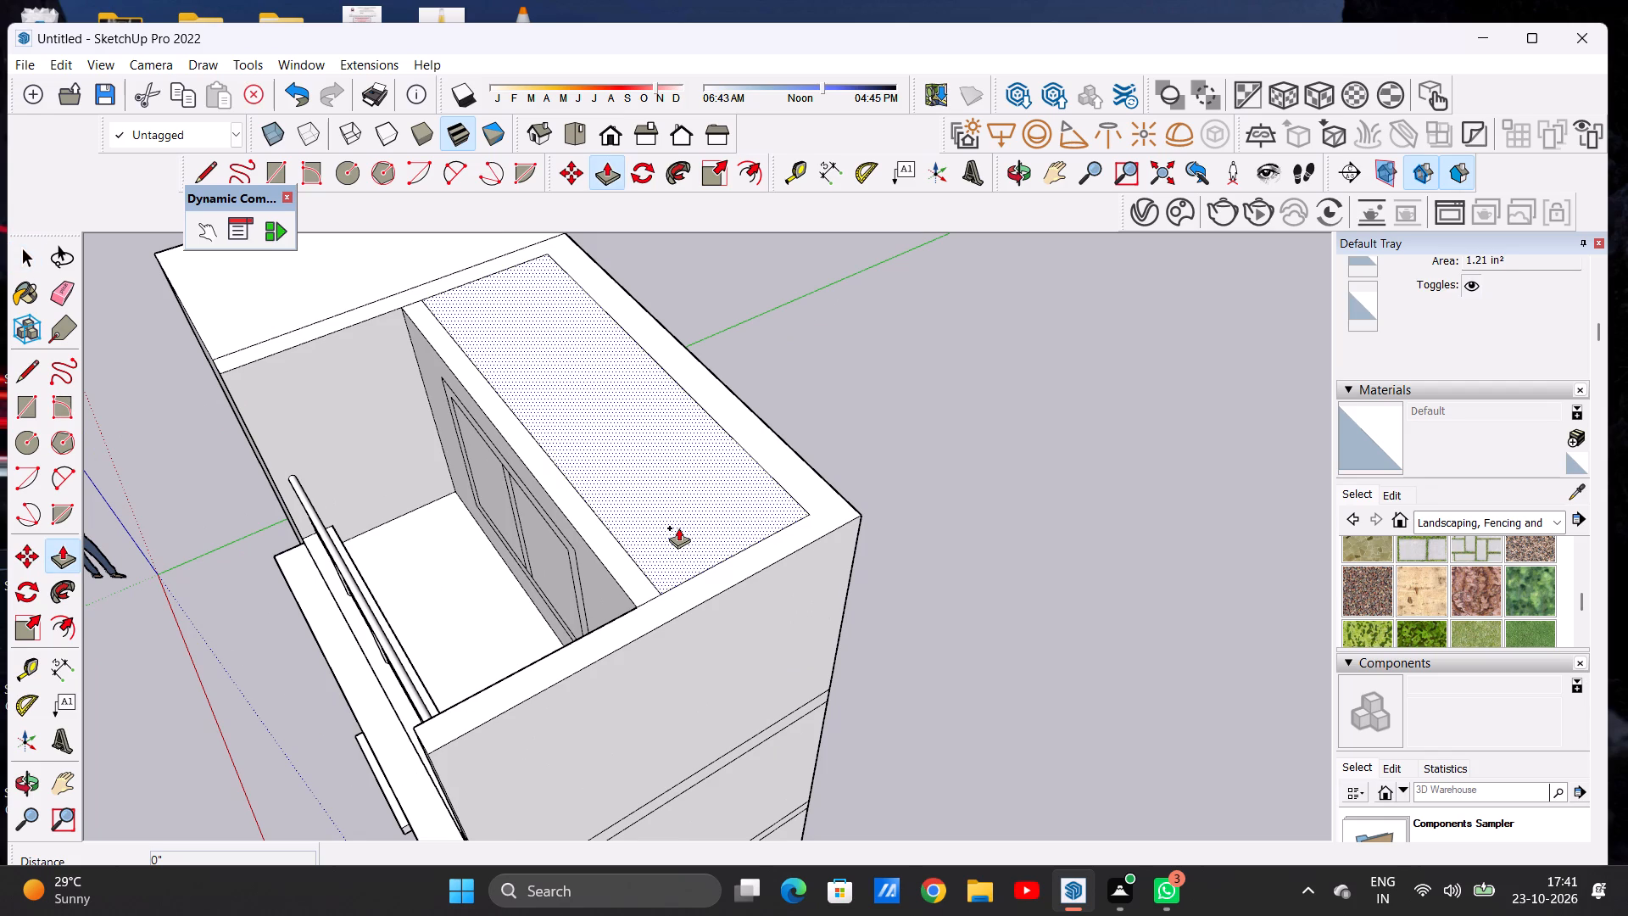
left_click(678, 528)
scroll(689, 550, "down", 4)
middle_click_drag(684, 530, 691, 415)
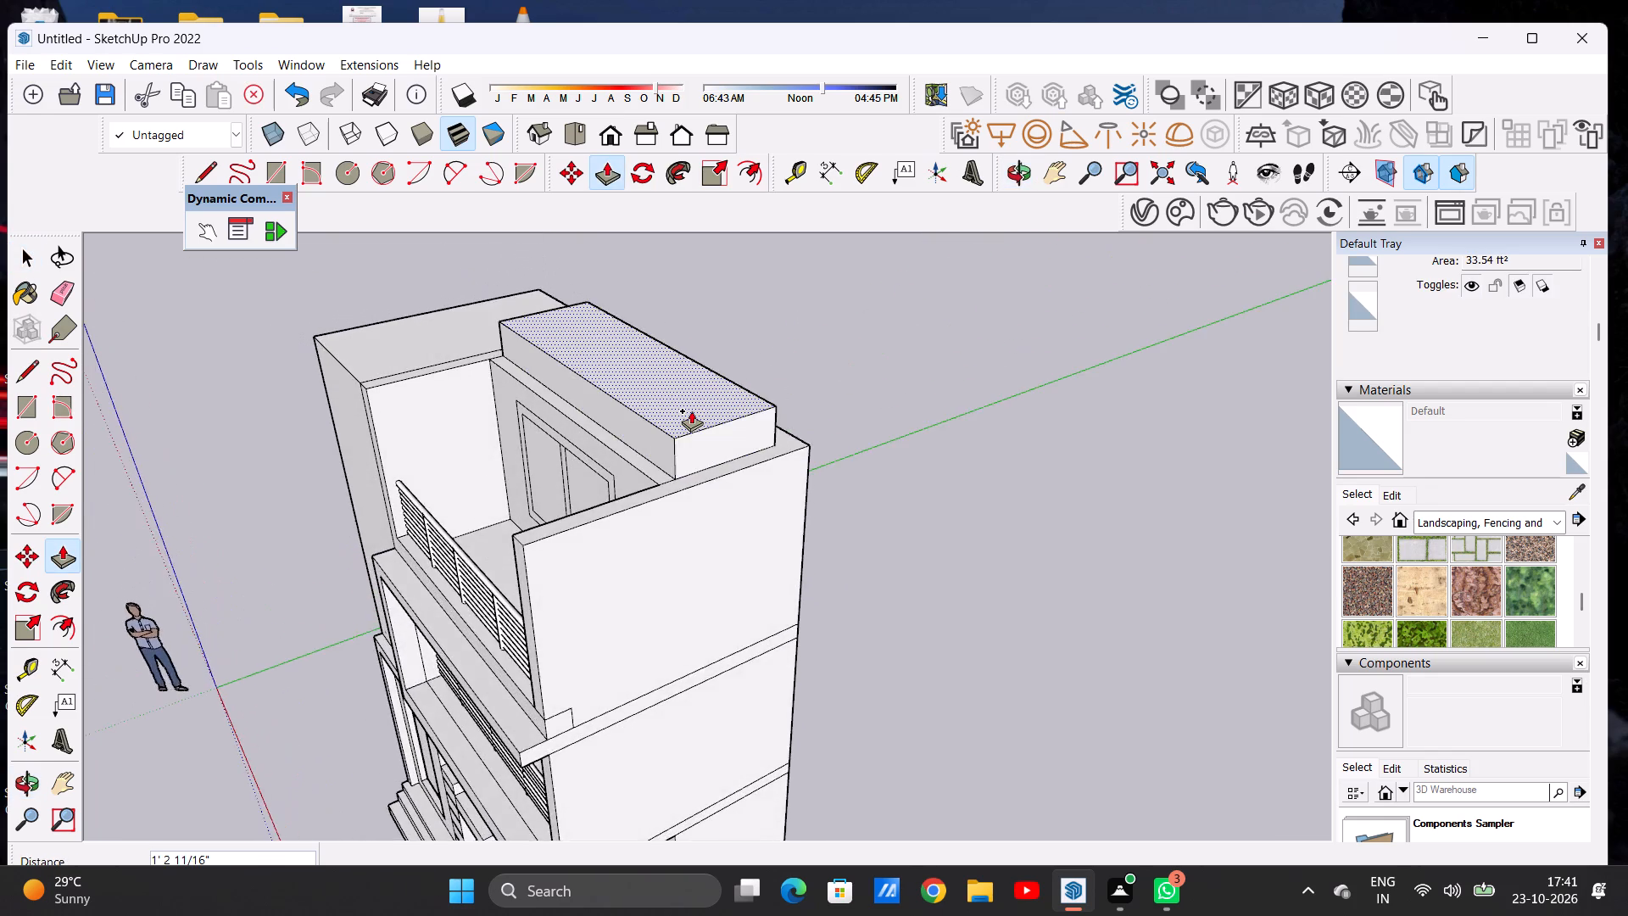
scroll(691, 411, "up", 4)
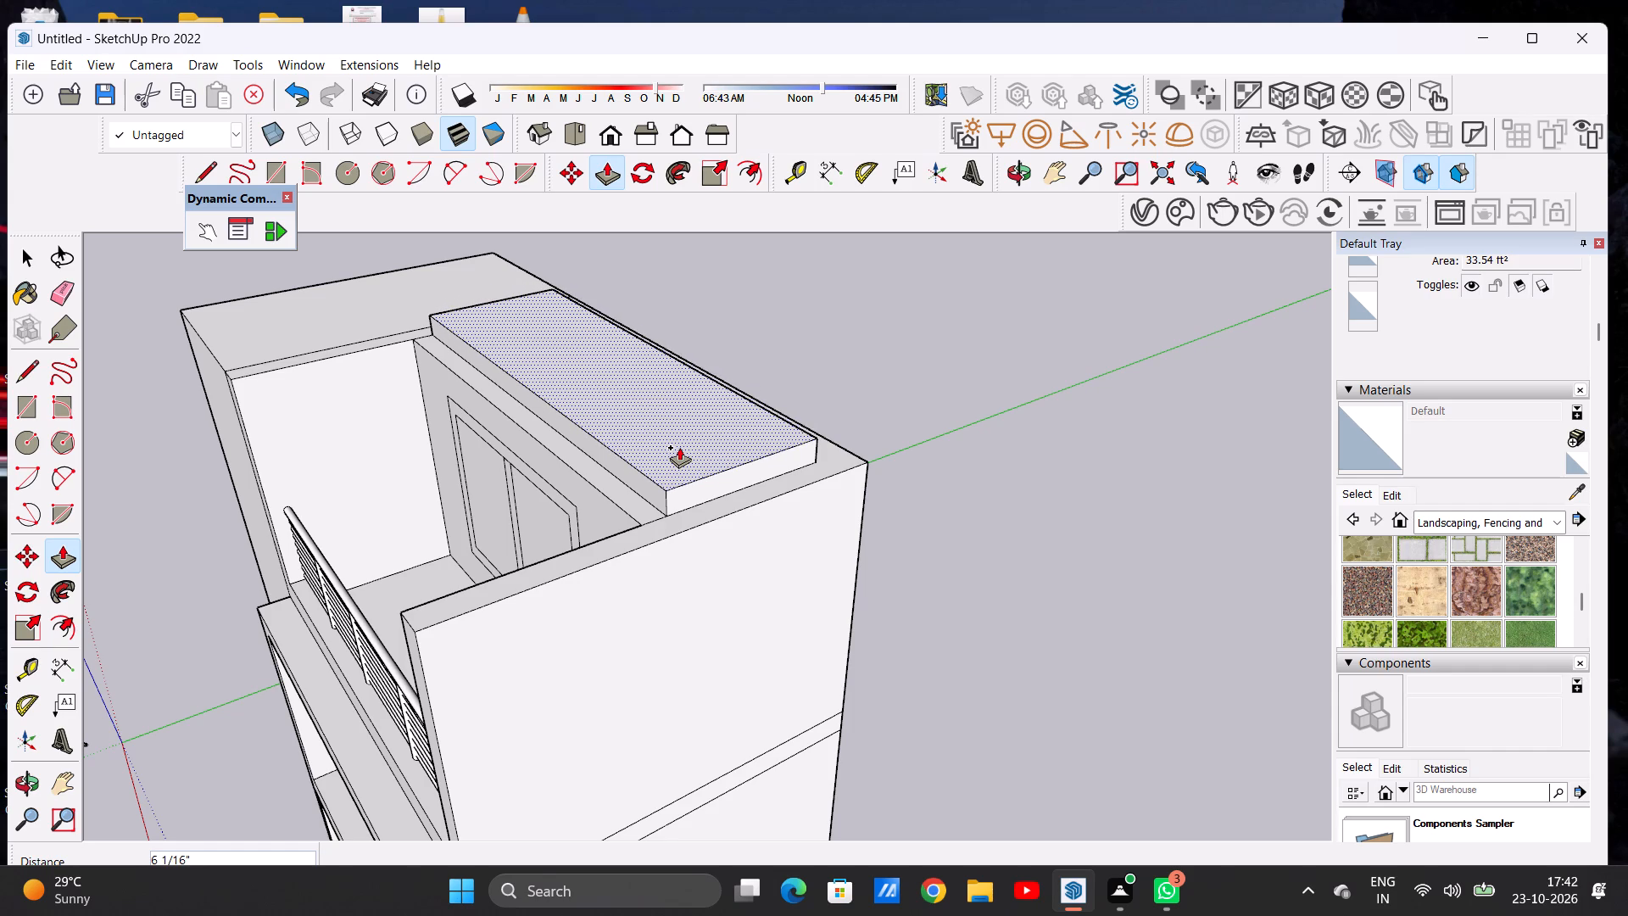
left_click(679, 446)
key("space")
Push/Pull the roof slab's front face forward 2", and about 4' 5 1/8" further over the balcony to the side wall's front edge.
type("P")
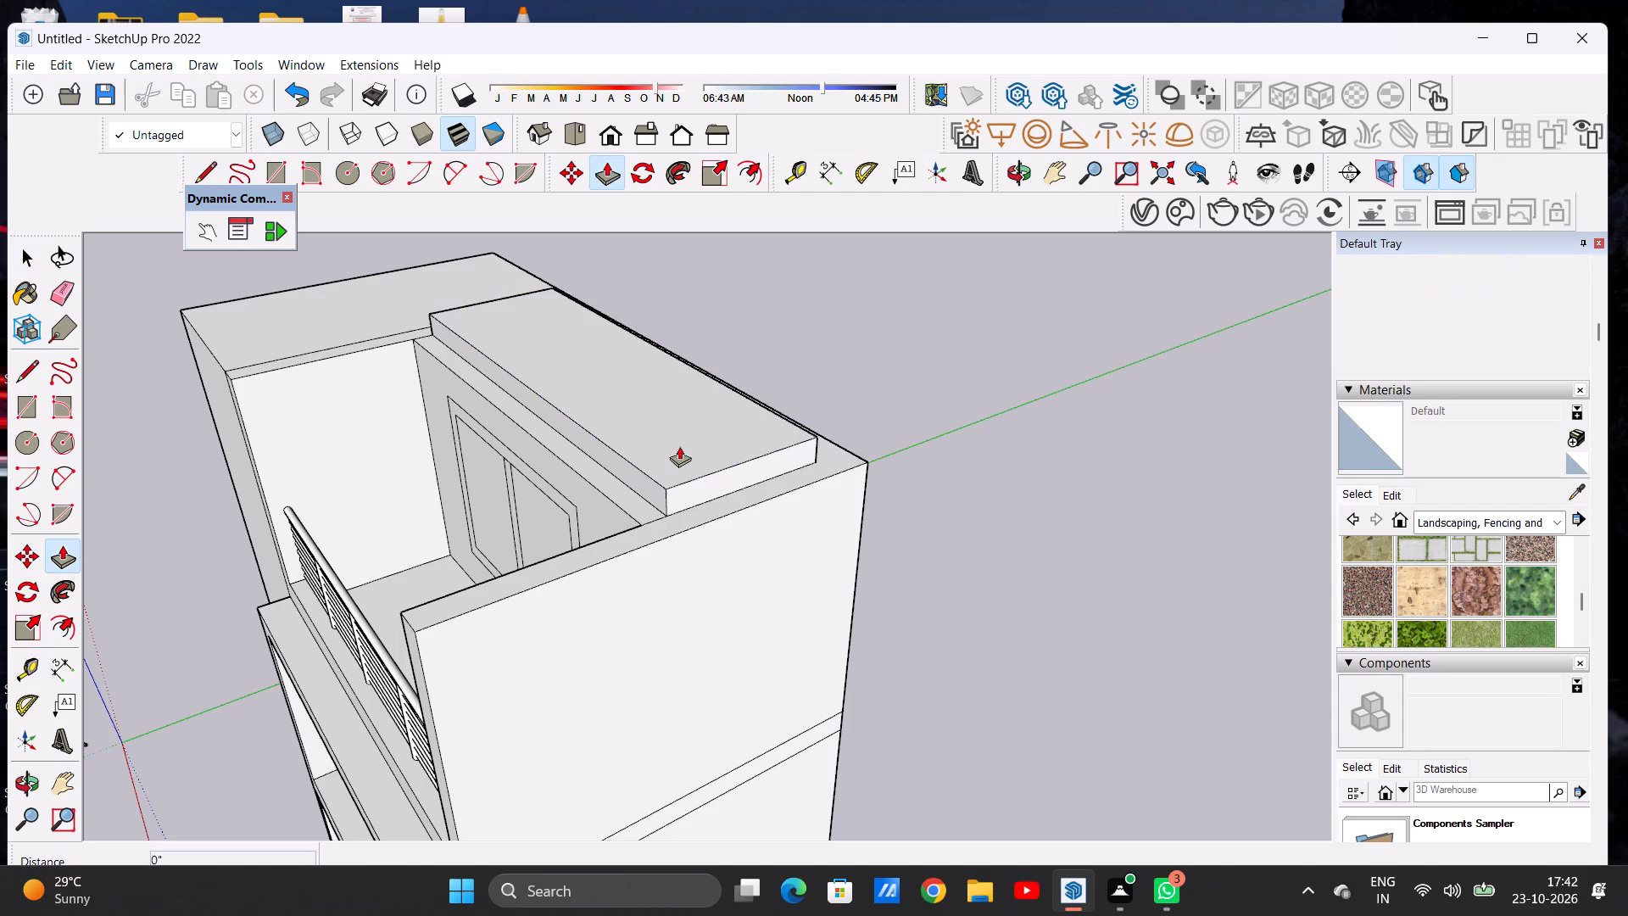
scroll(648, 480, "up", 7)
left_click_drag(649, 480, 629, 481)
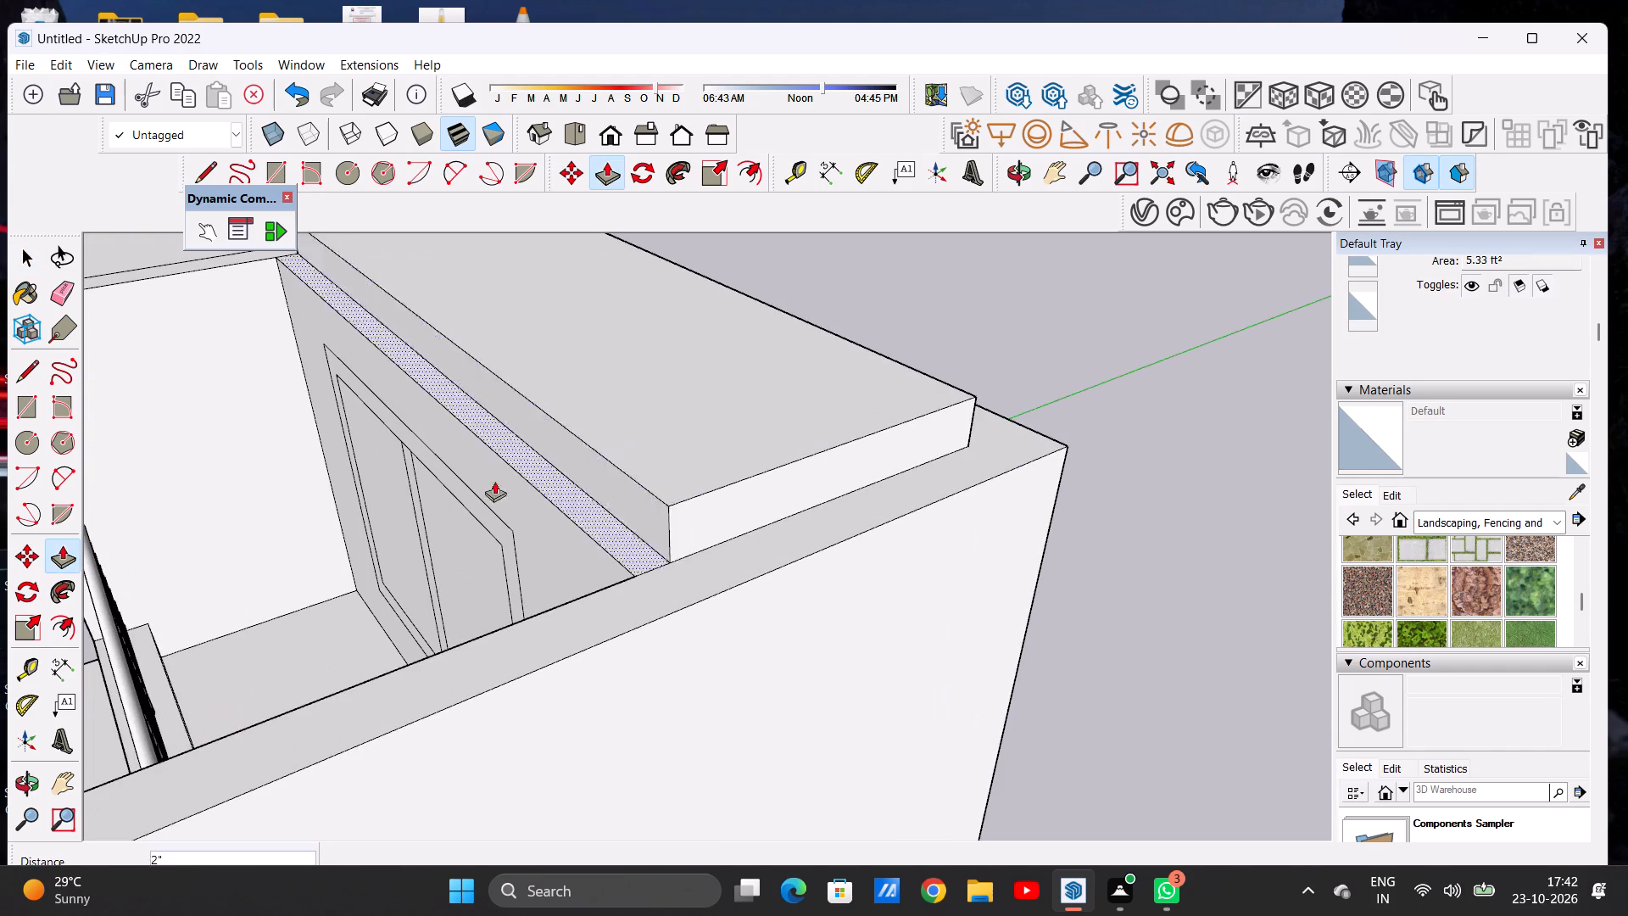
scroll(644, 390, "down", 8)
scroll(650, 429, "up", 8)
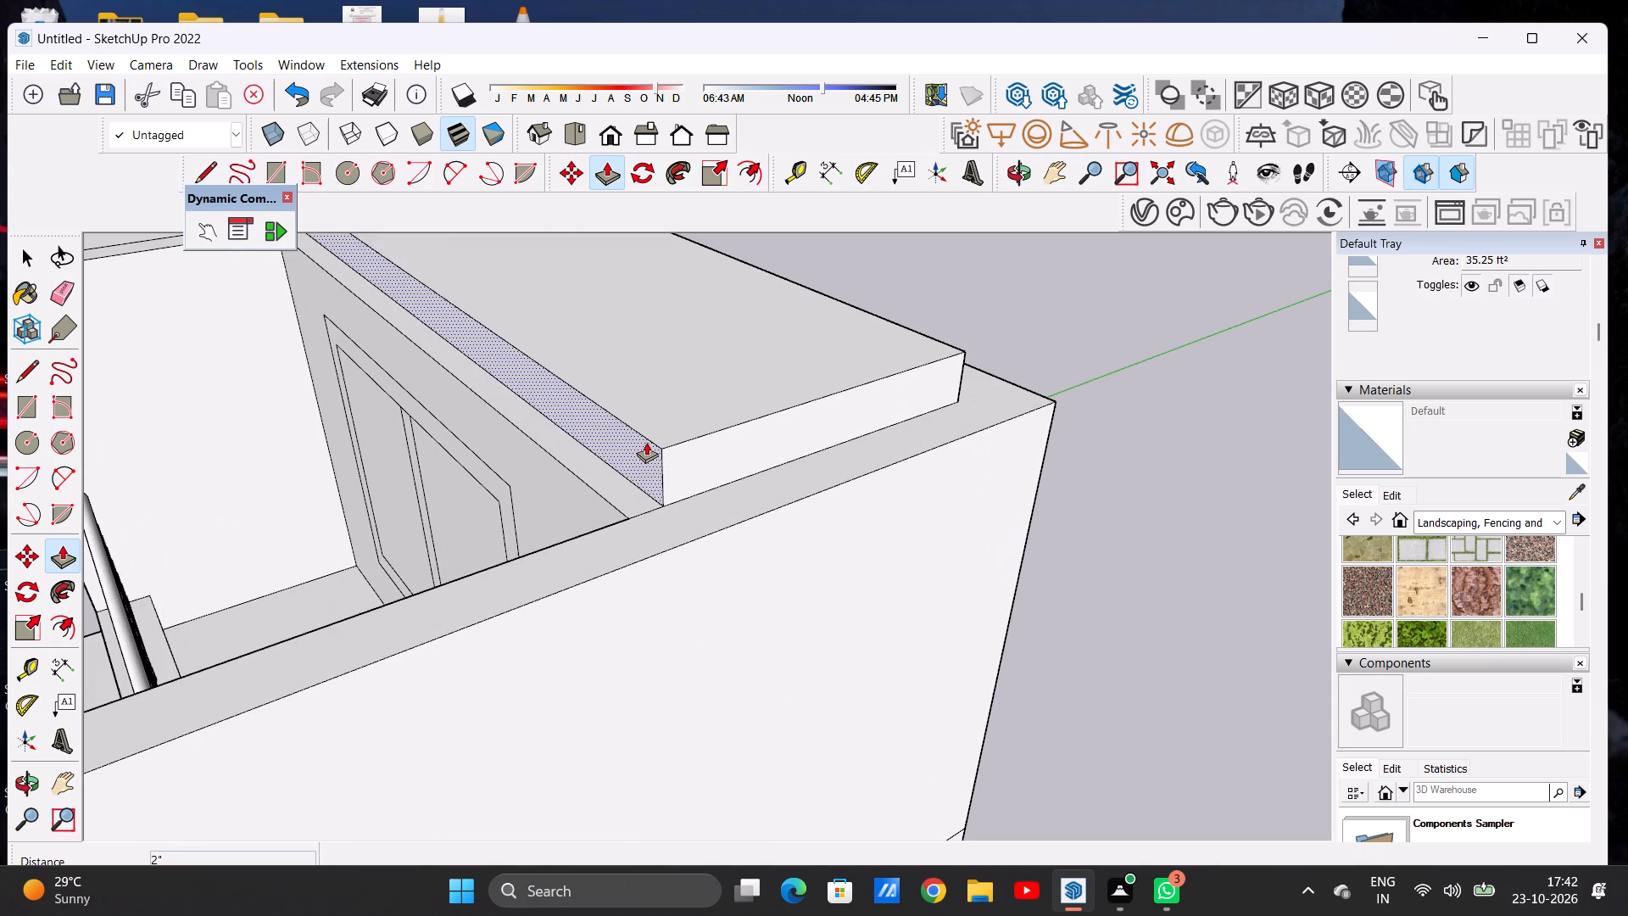
left_click(644, 445)
scroll(627, 414, "down", 10)
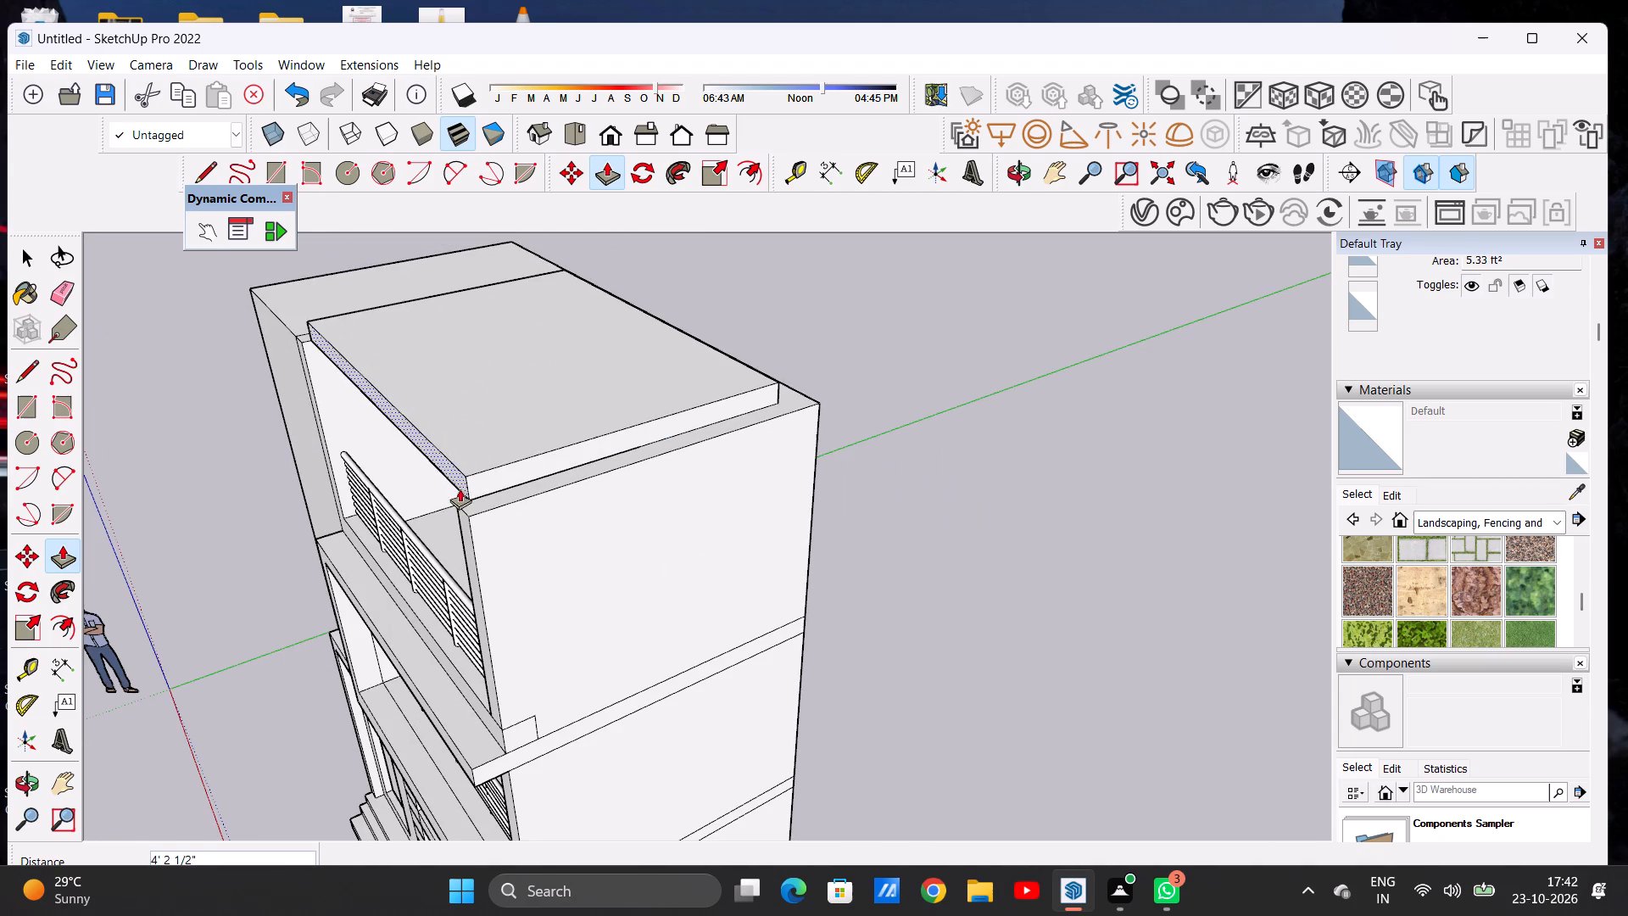
scroll(460, 489, "up", 10)
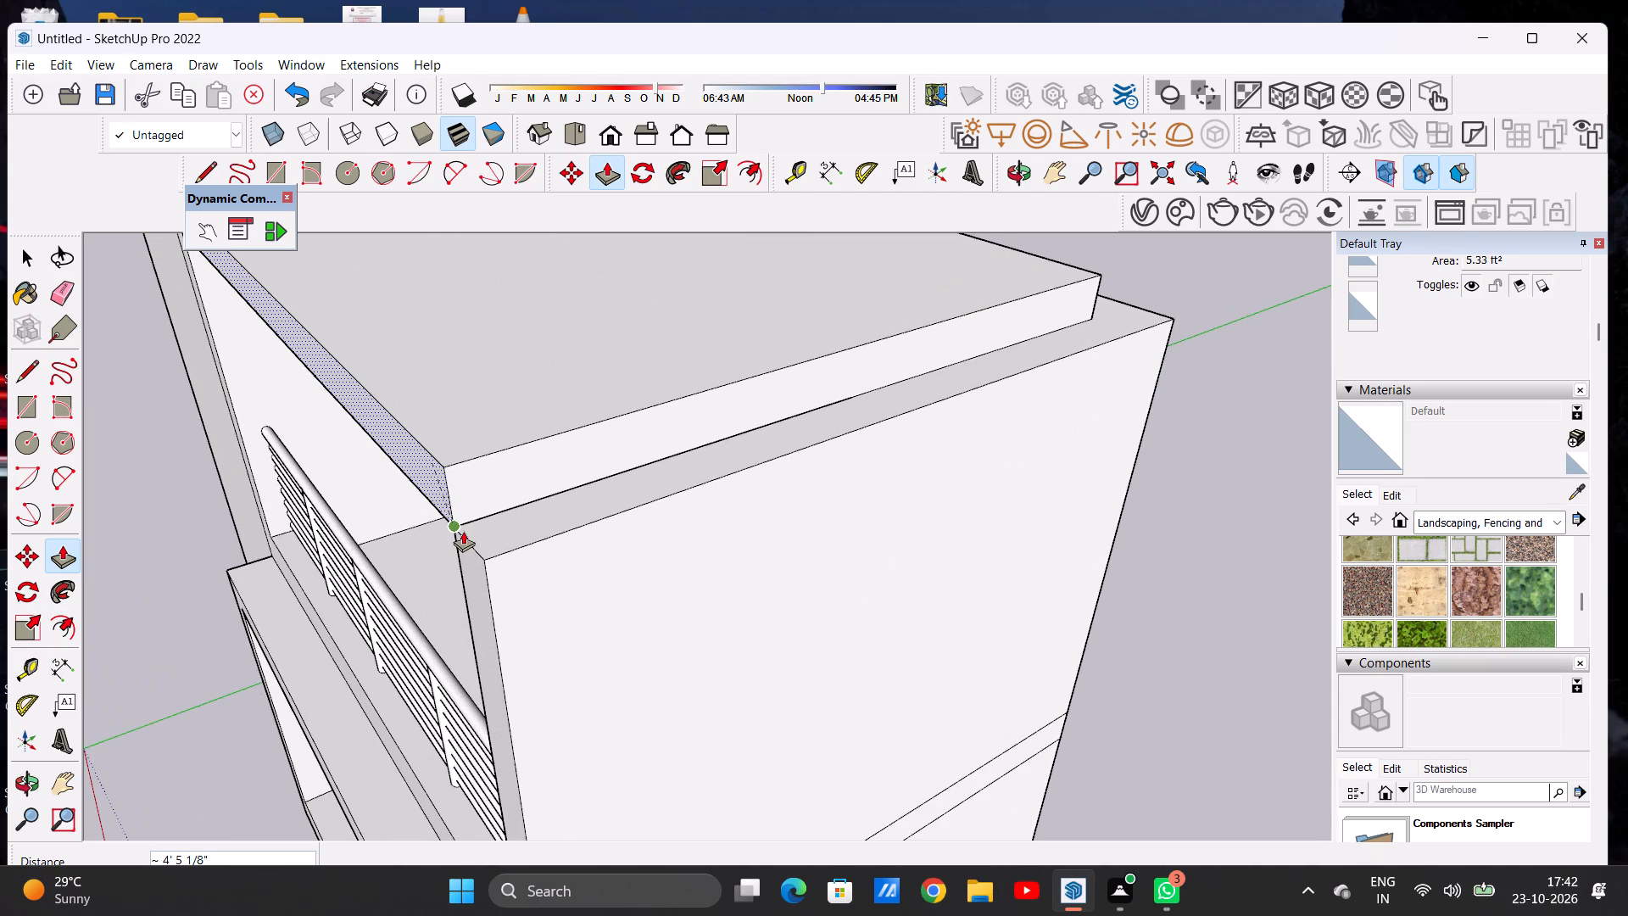
left_click(463, 531)
Push/Pull the roof slab's side face out about 6 5/8" to the outer face of the balcony's side wall.
scroll(466, 527, "down", 17)
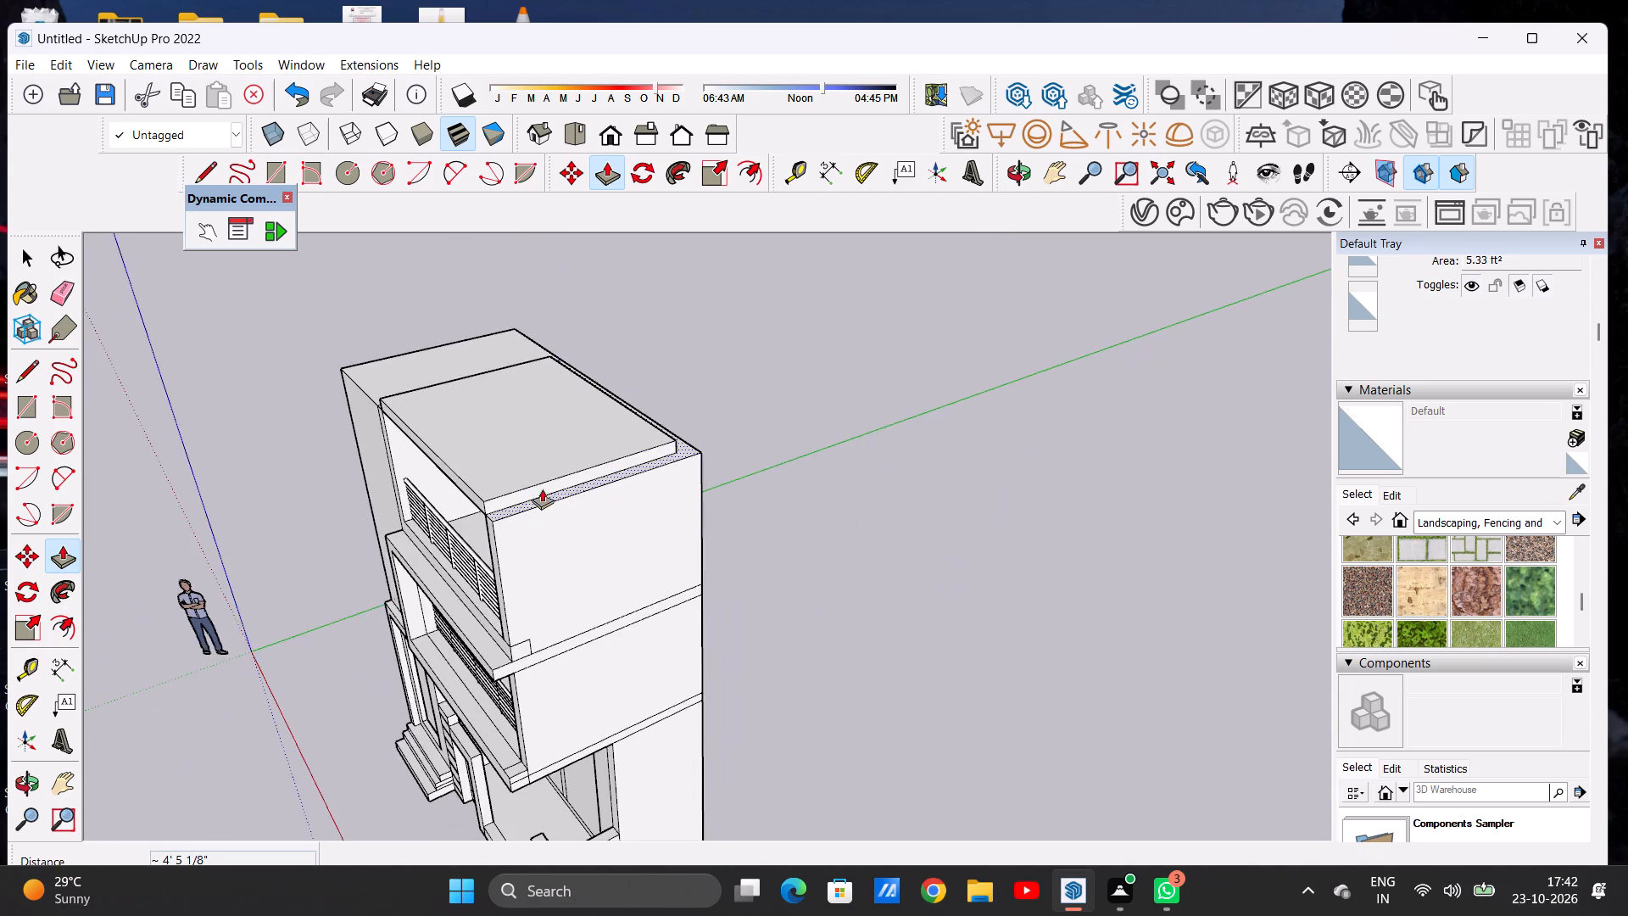
middle_click_drag(539, 489, 642, 462)
scroll(546, 530, "up", 15)
left_click(532, 471)
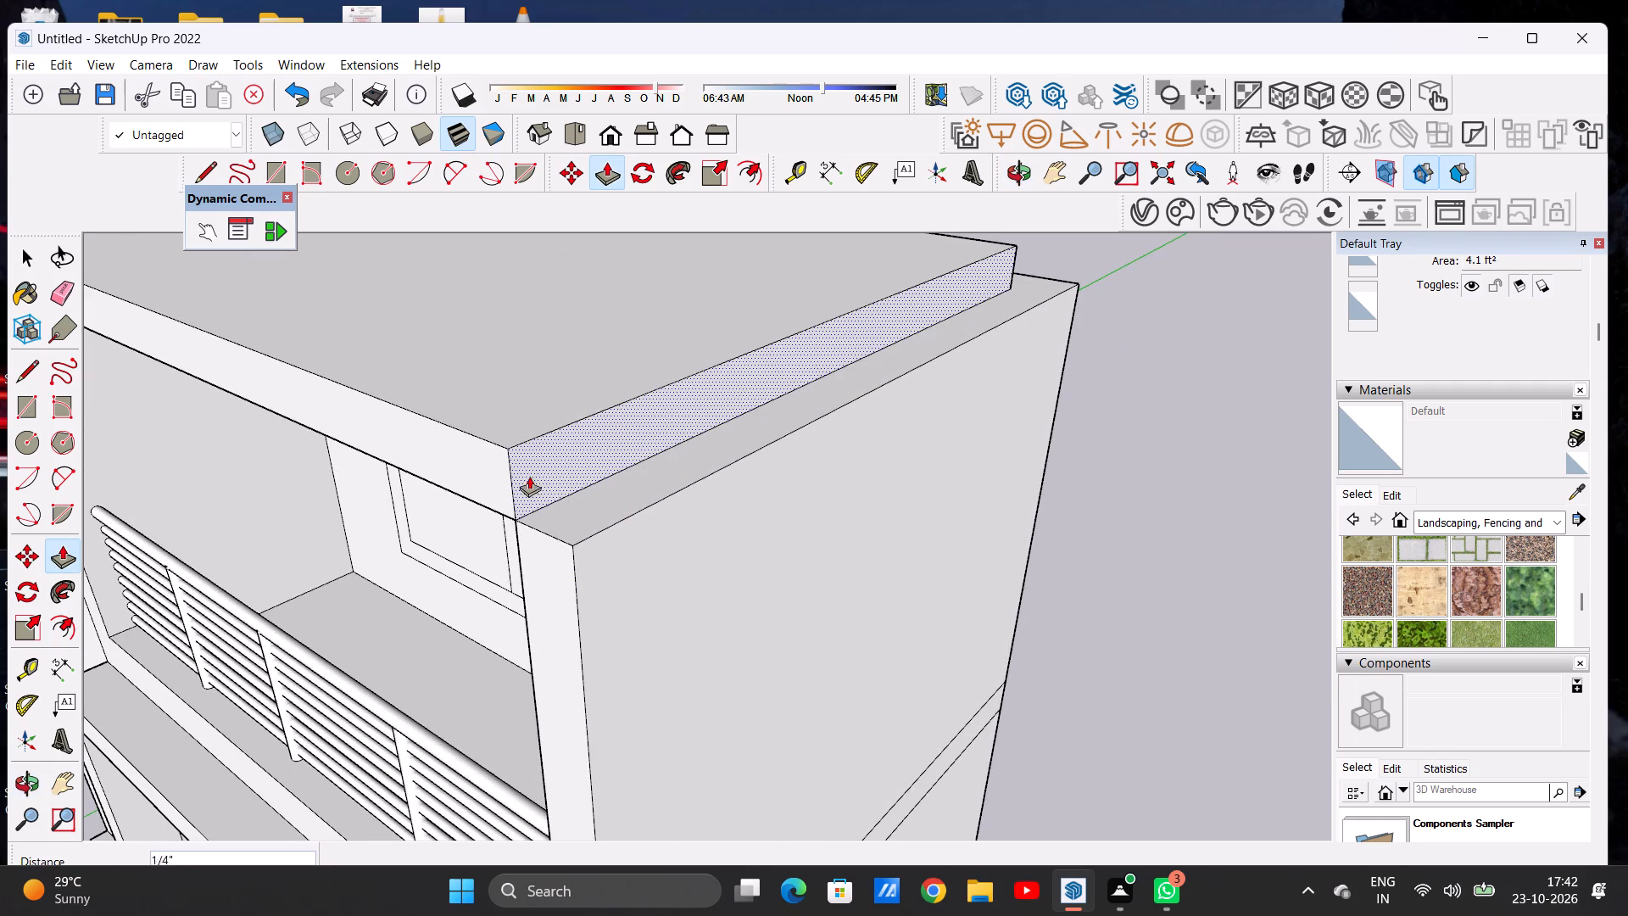
left_click(573, 551)
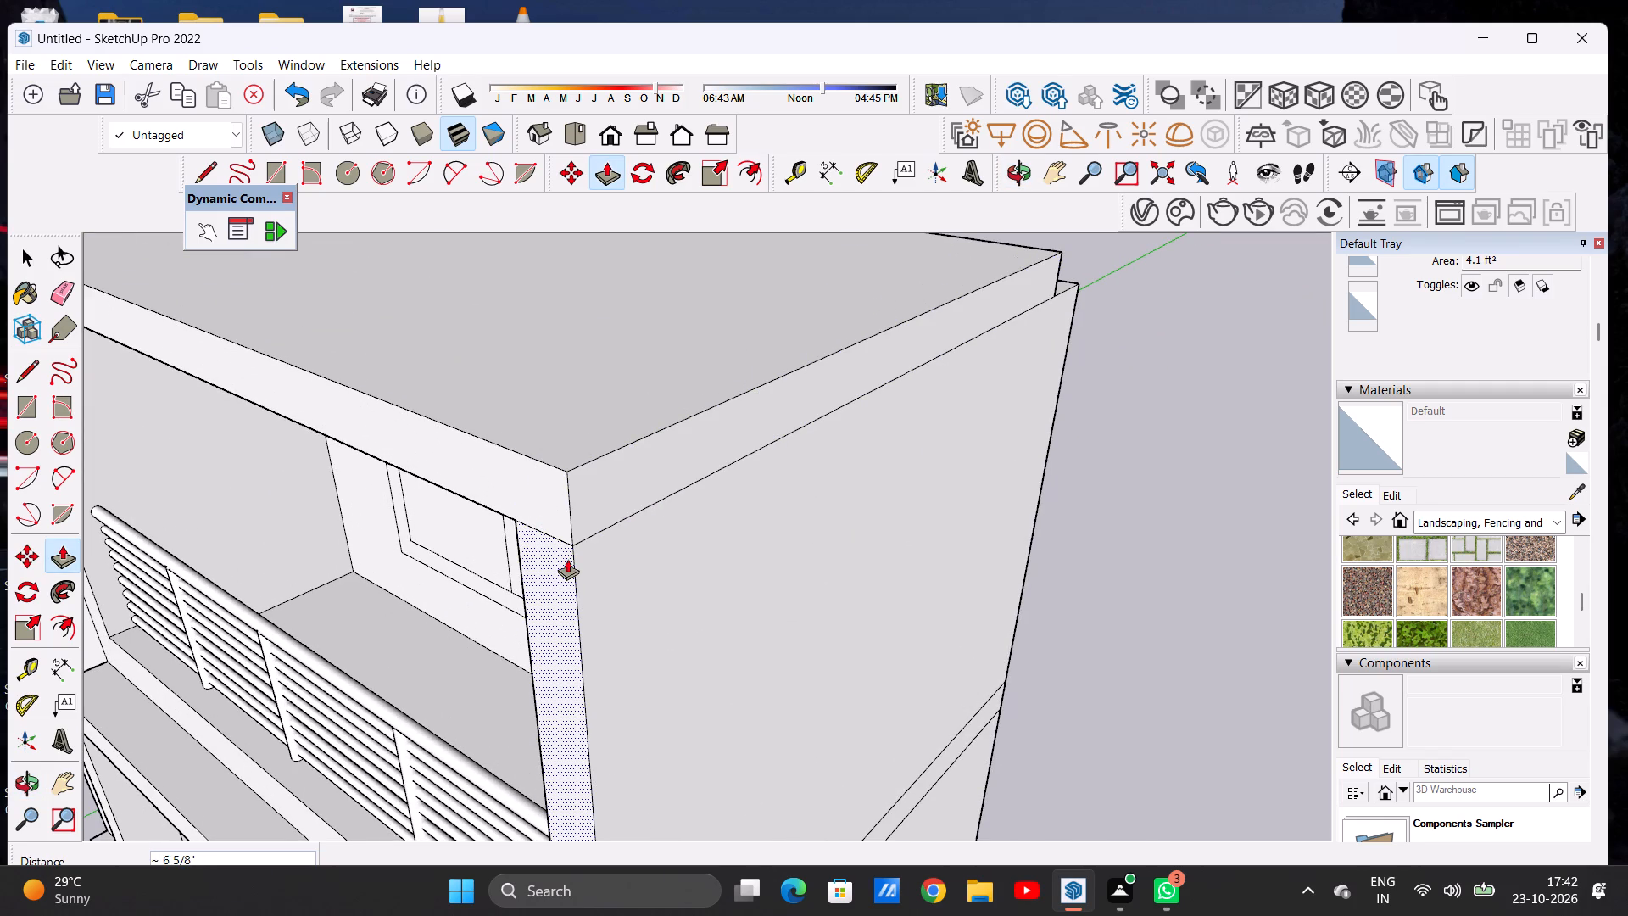
Push/Pull the roof slab's opposite side face out about 6 5/8" across the wall top beside the solid block.
scroll(573, 511, "down", 20)
middle_click_drag(343, 461, 707, 411)
scroll(519, 484, "up", 6)
middle_click_drag(432, 521, 505, 500)
scroll(496, 502, "up", 3)
scroll(496, 502, "down", 1)
scroll(496, 502, "up", 2)
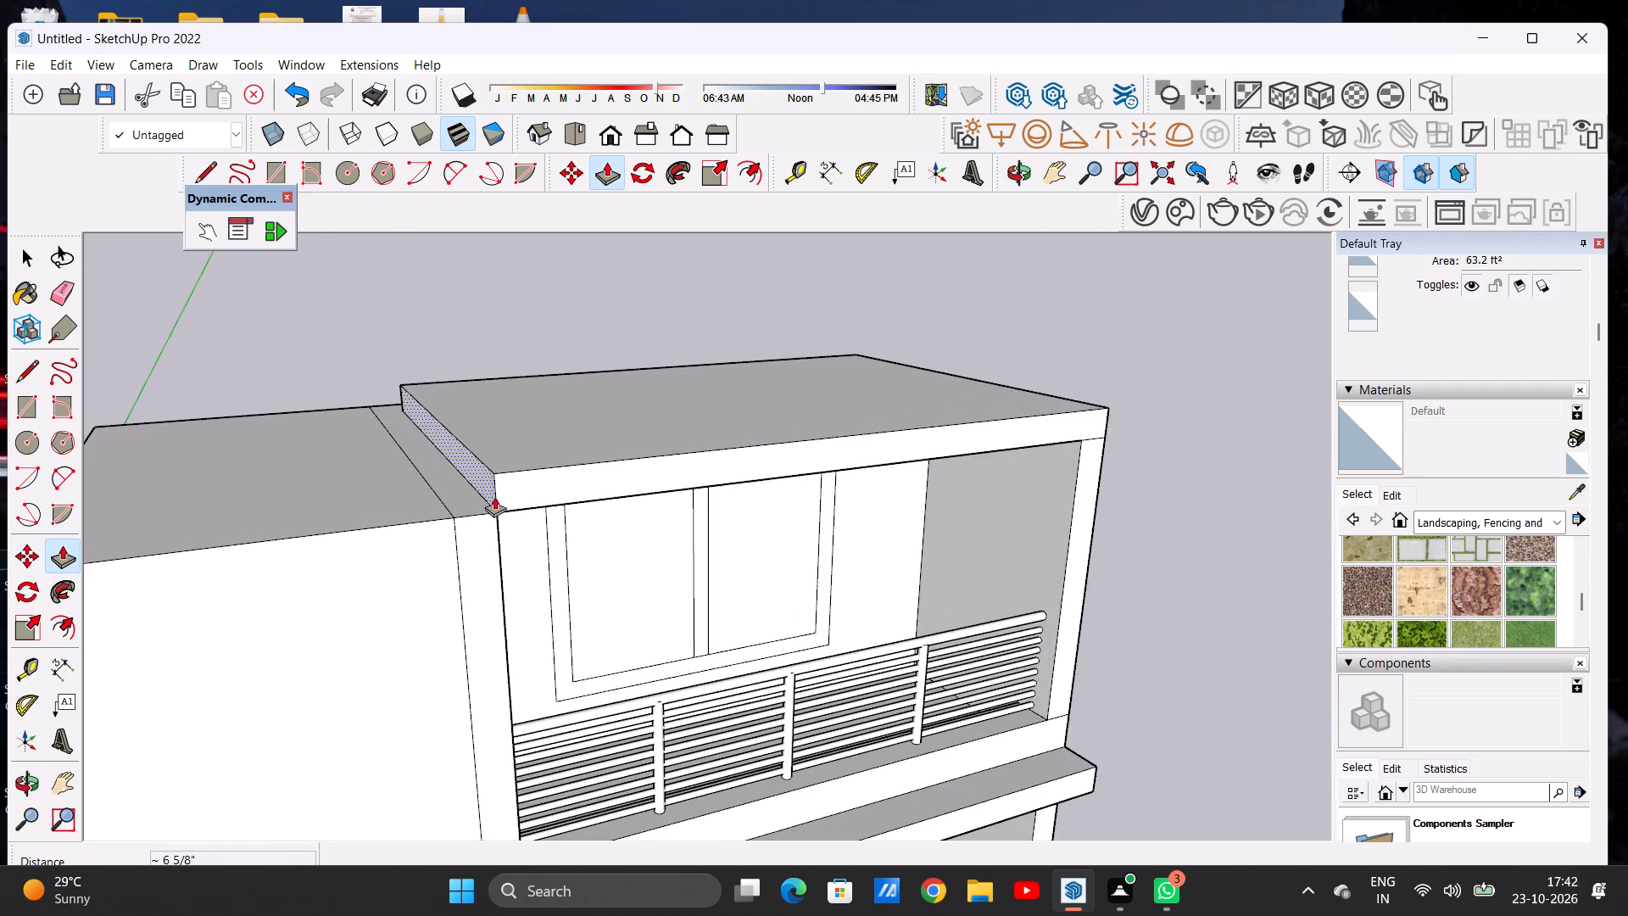
scroll(496, 489, "up", 7)
left_click(478, 483)
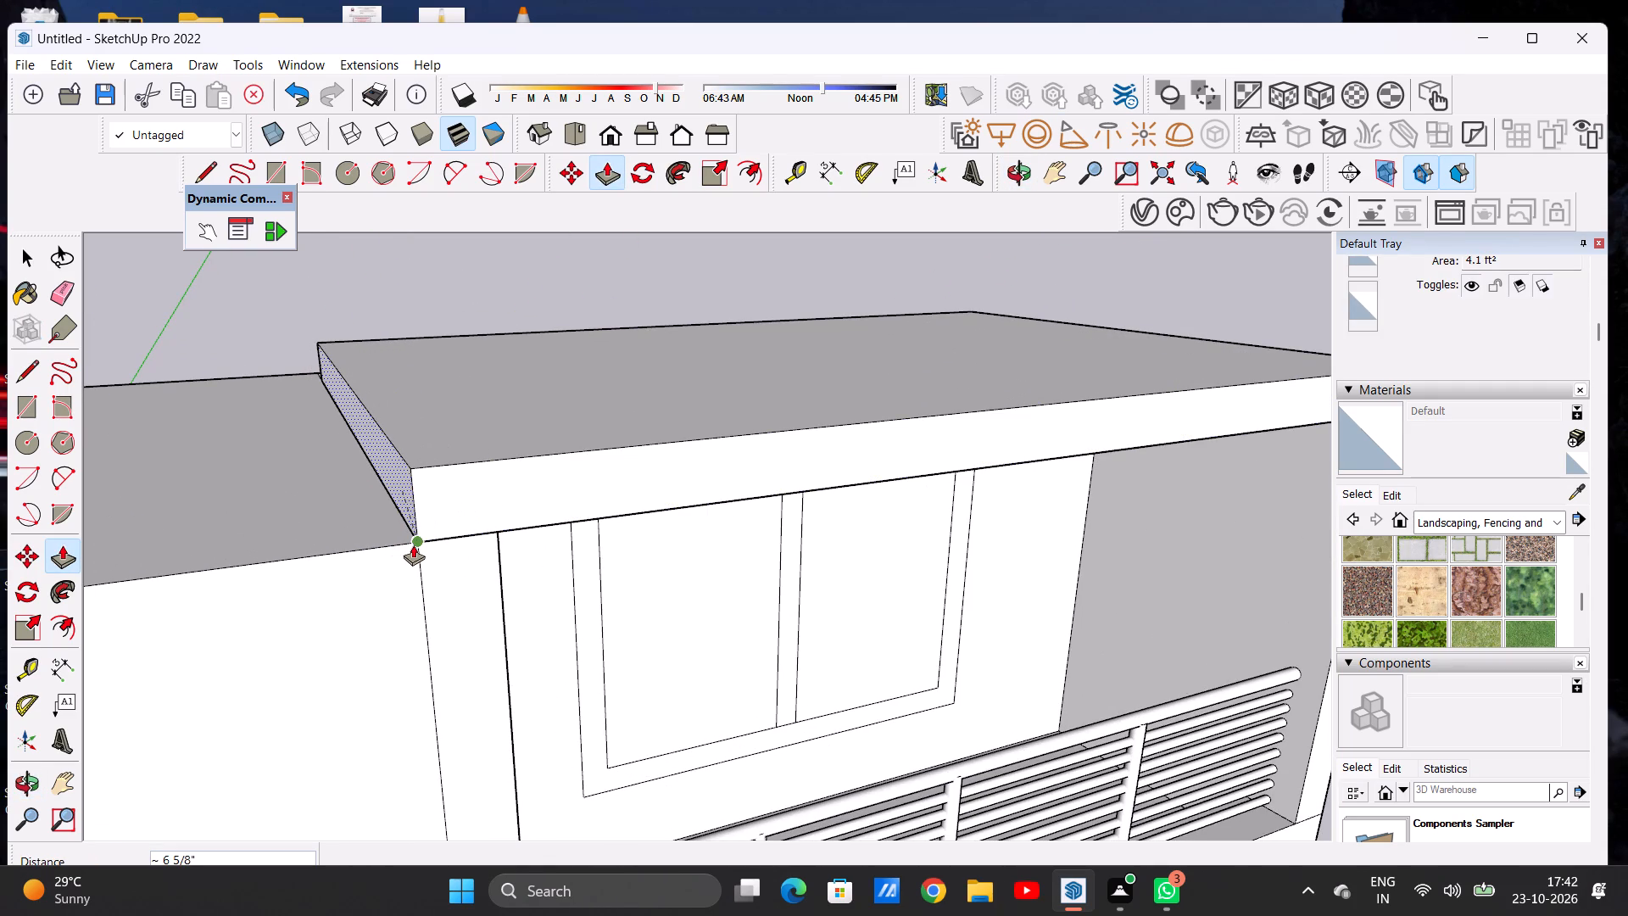
left_click(413, 545)
Push/Pull the roof slab's rear face out about 9 1/2" to the outer face of the building's rear wall.
scroll(430, 590, "down", 20)
scroll(430, 590, "down", 3)
middle_click_drag(579, 540, 286, 488)
scroll(580, 502, "up", 8)
middle_click_drag(708, 503, 530, 505)
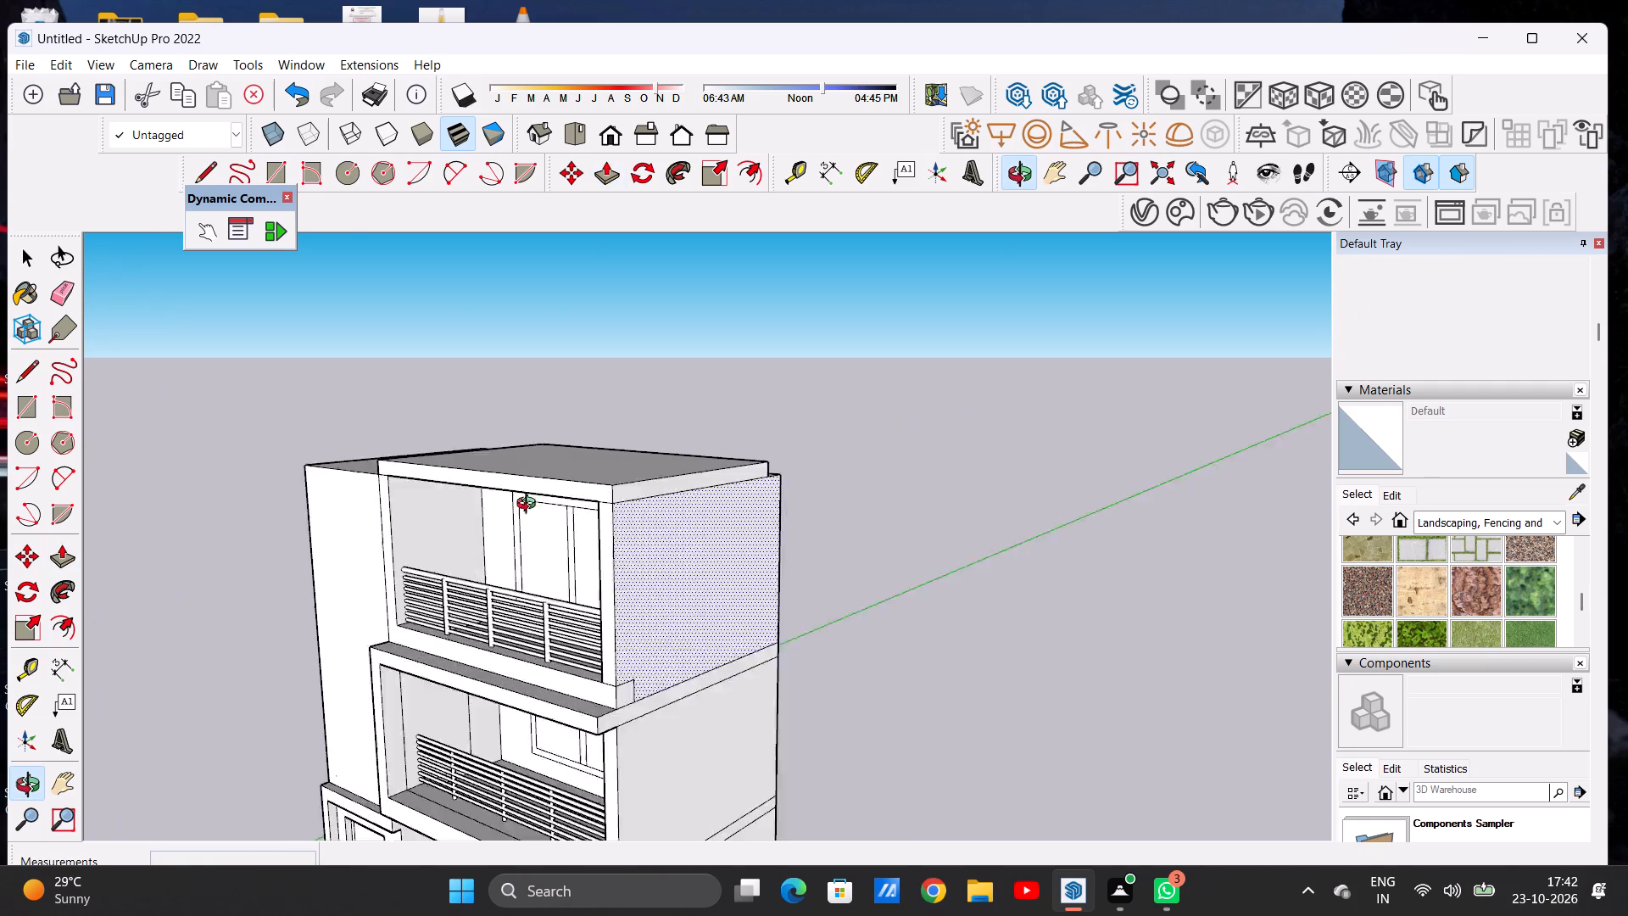
middle_click_drag(530, 505, 209, 522)
middle_click_drag(760, 501, 588, 557)
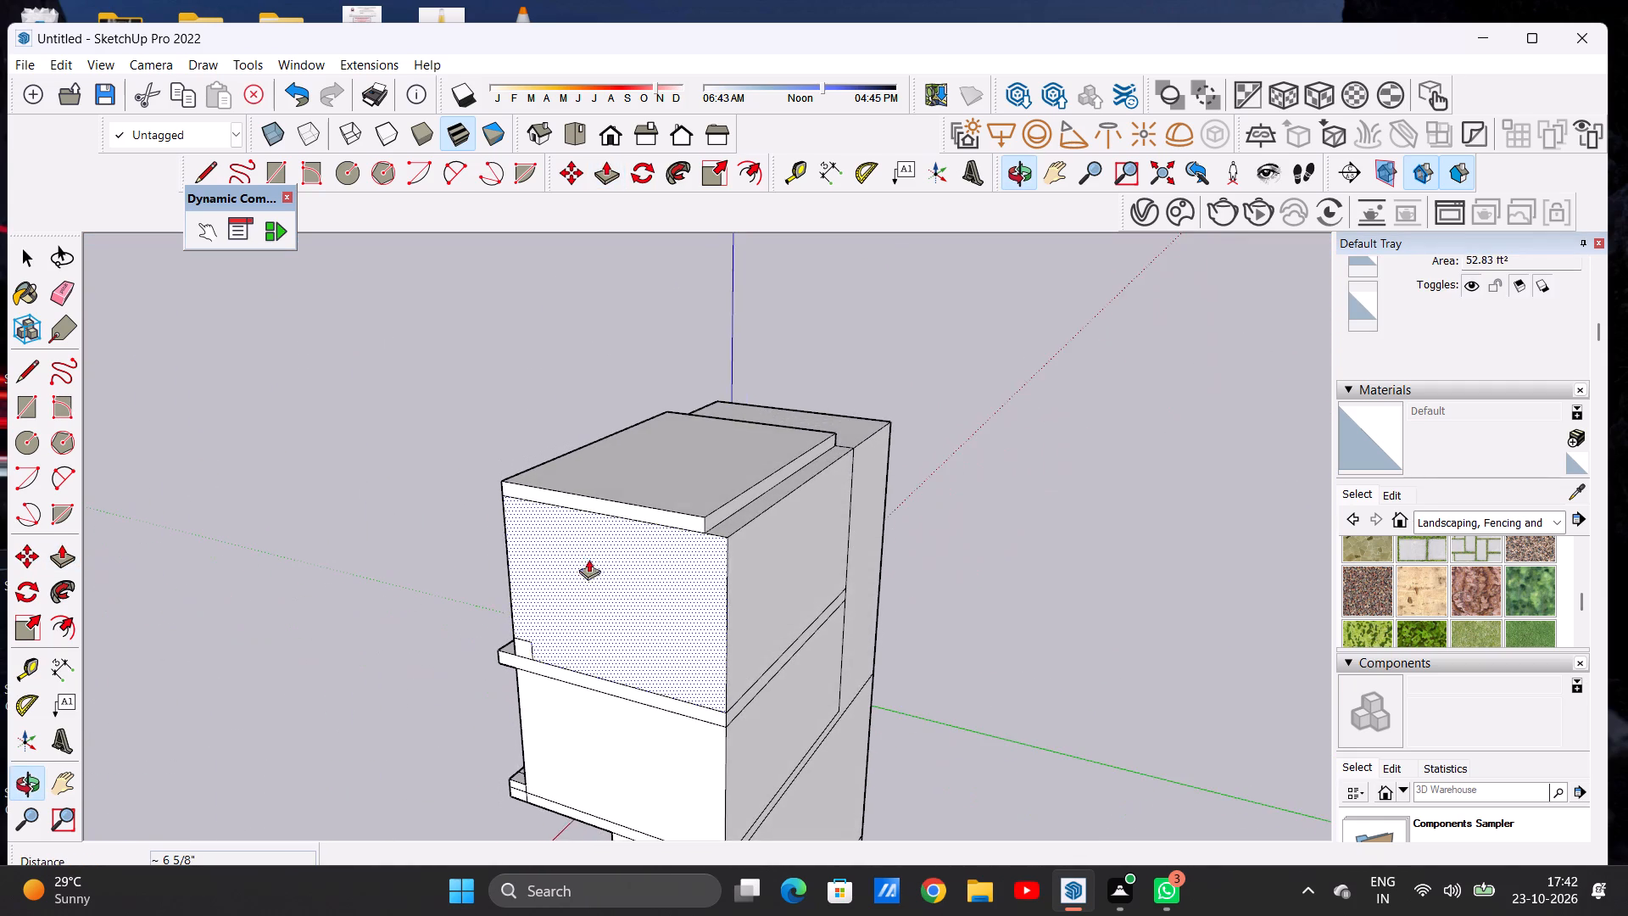
scroll(700, 516, "up", 13)
scroll(731, 533, "up", 8)
left_click(702, 538)
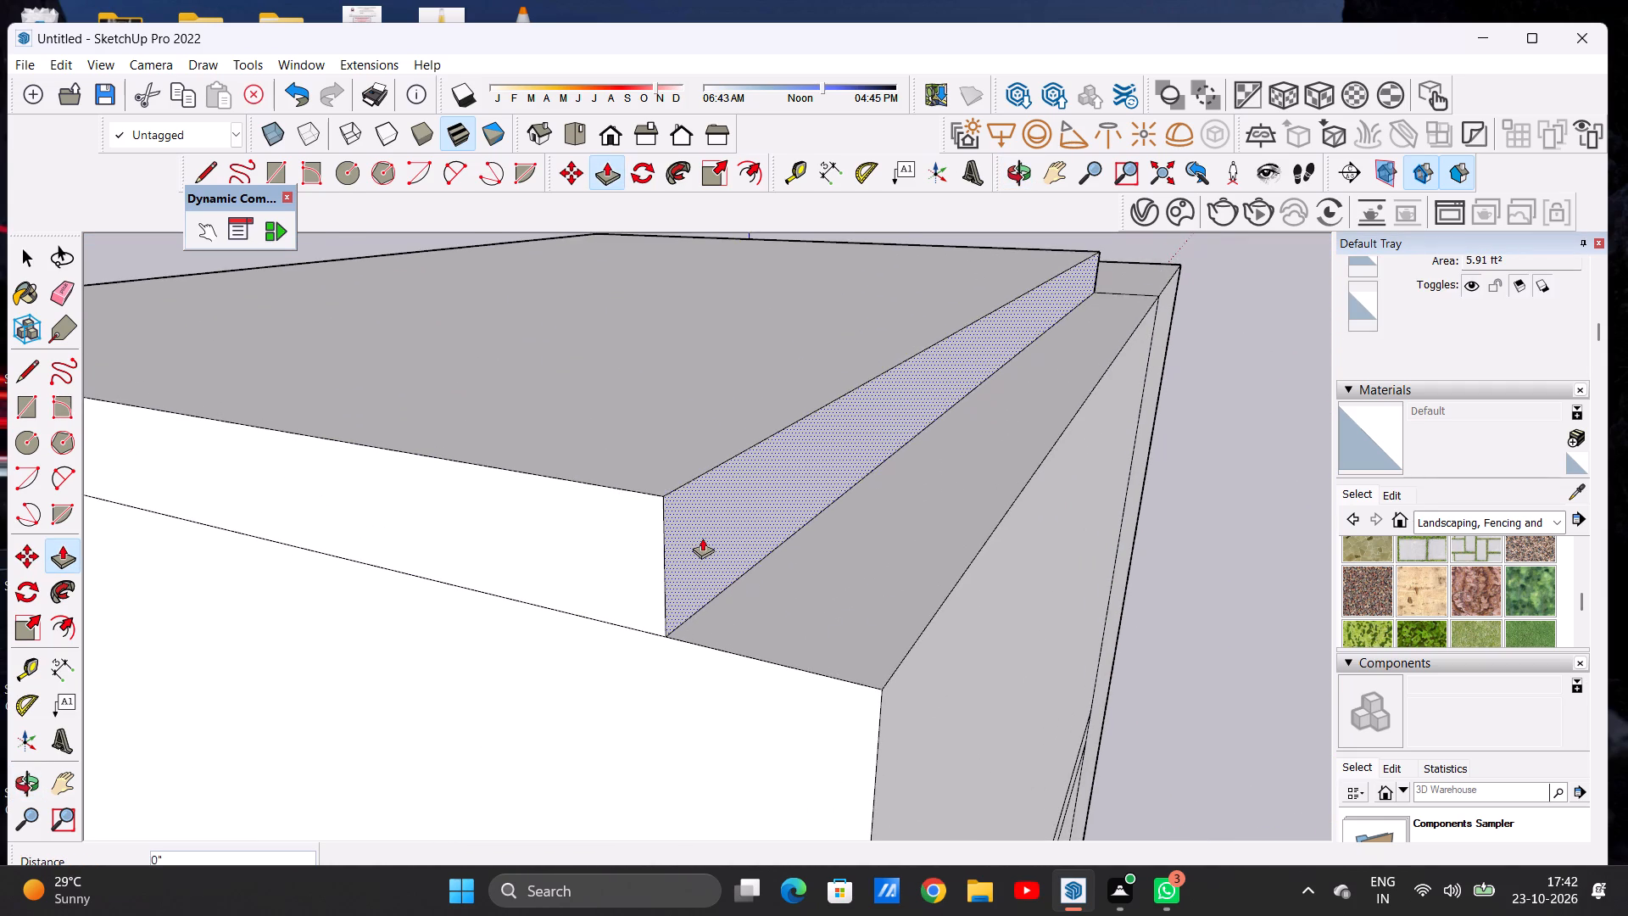
left_click(886, 689)
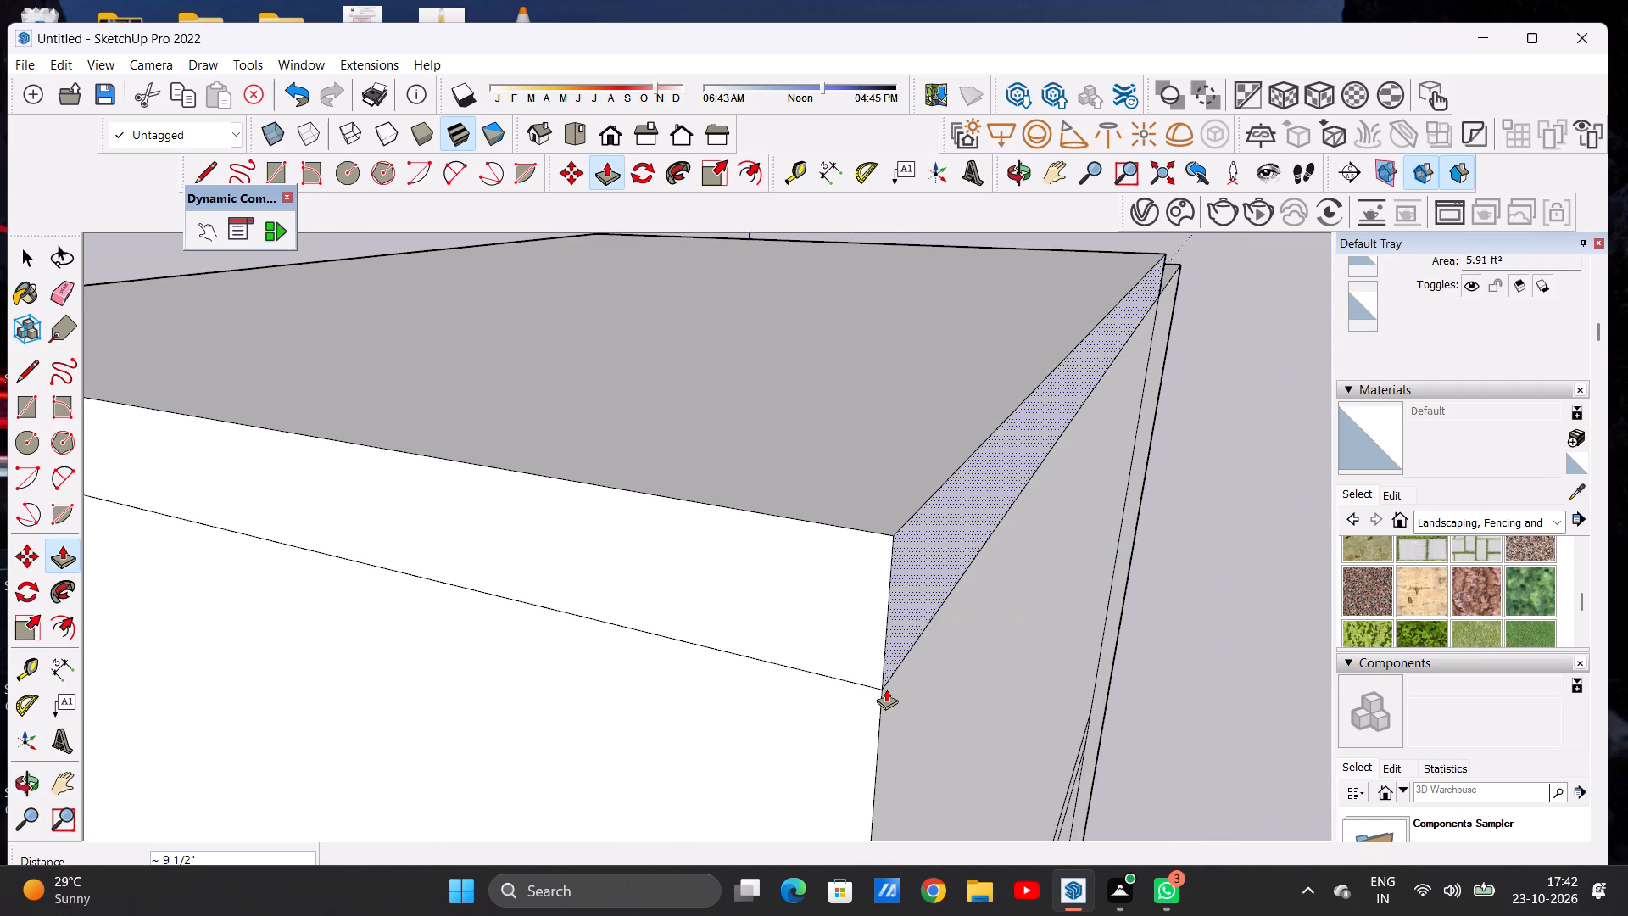
key("space")
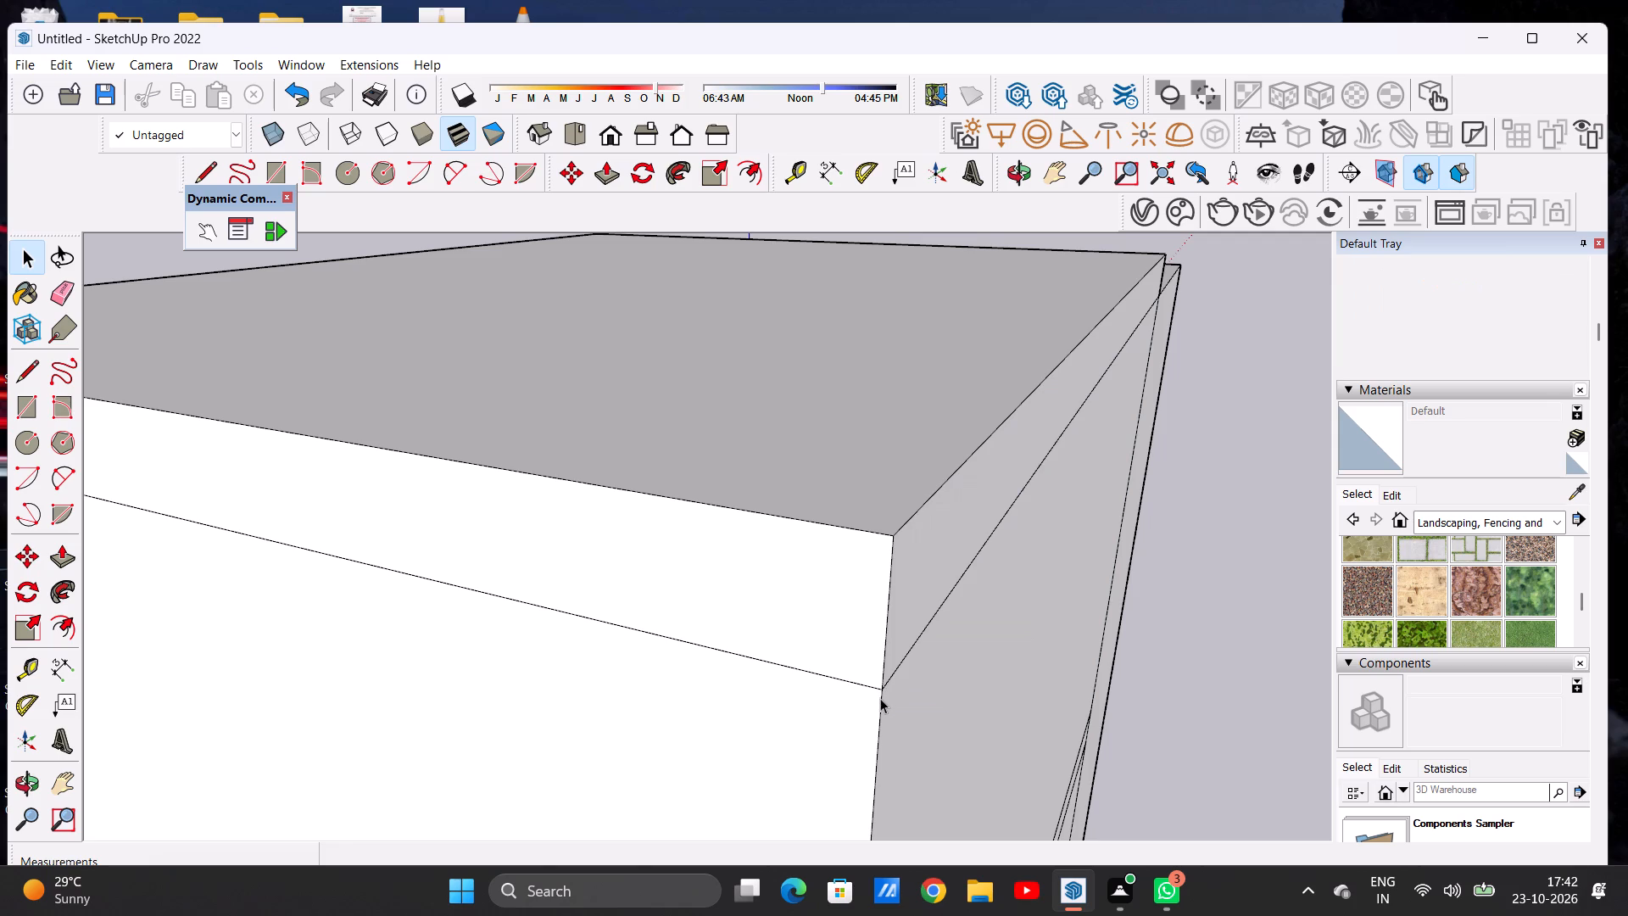
Examine the building's front and the joint where the roof slab meets the balcony side wall and the solid block.
scroll(860, 699, "down", 20)
middle_click_drag(654, 578, 994, 552)
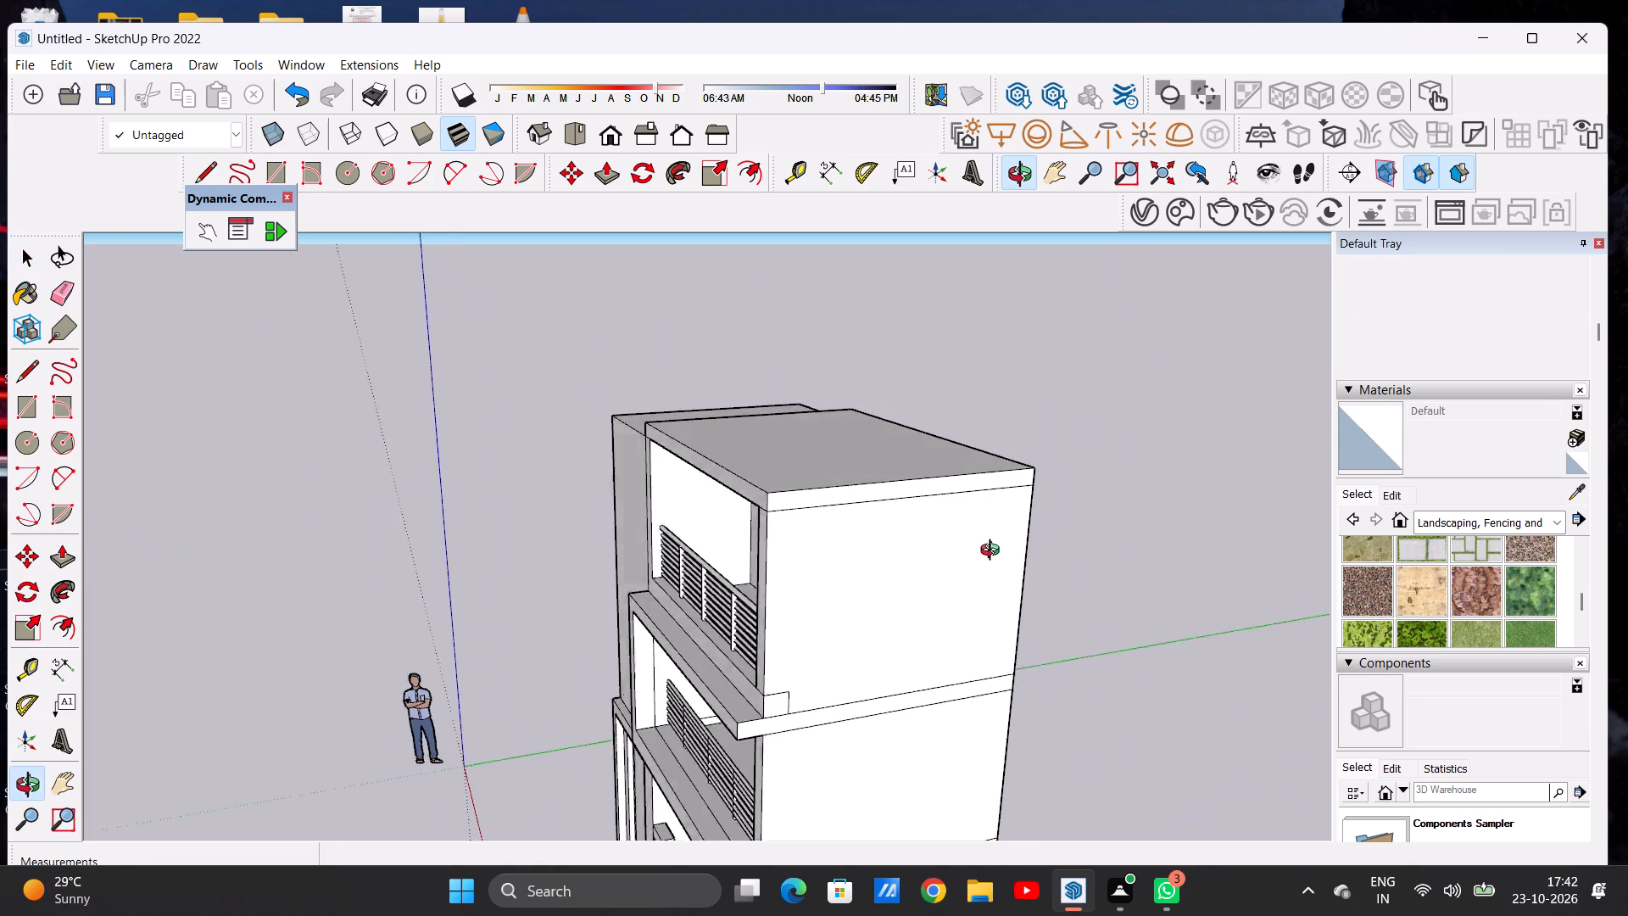
middle_click_drag(994, 552, 995, 552)
scroll(728, 584, "down", 6)
middle_click_drag(663, 630, 1087, 603)
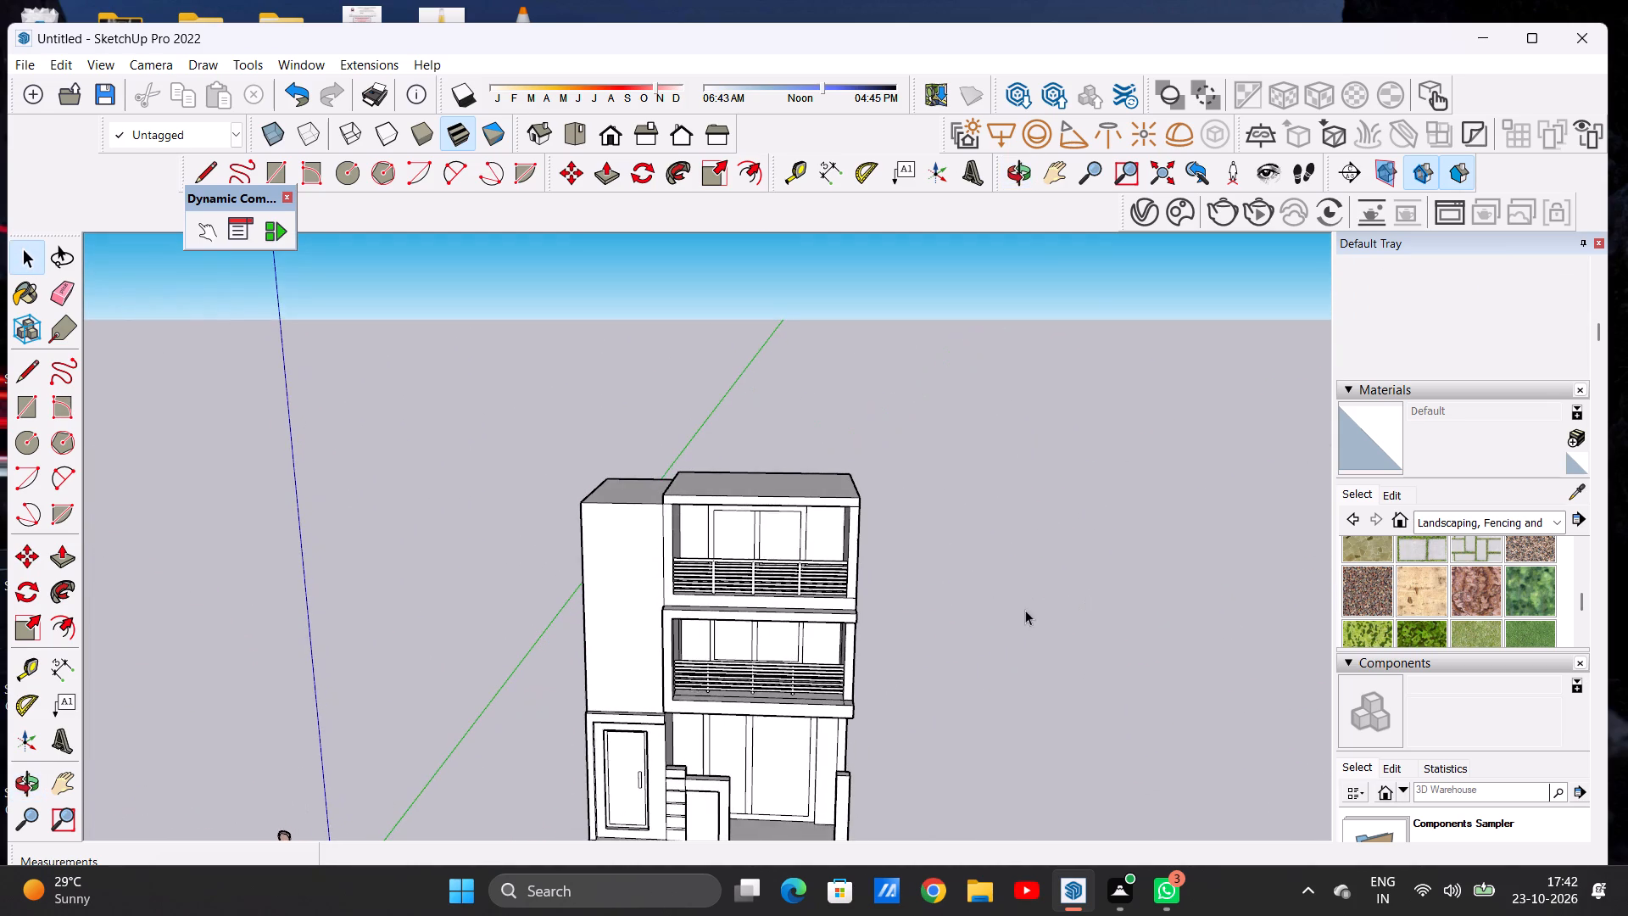
scroll(636, 547, "up", 2)
scroll(714, 542, "down", 1)
scroll(716, 543, "up", 1)
scroll(666, 557, "down", 1)
scroll(666, 557, "up", 6)
middle_click_drag(677, 490, 670, 380)
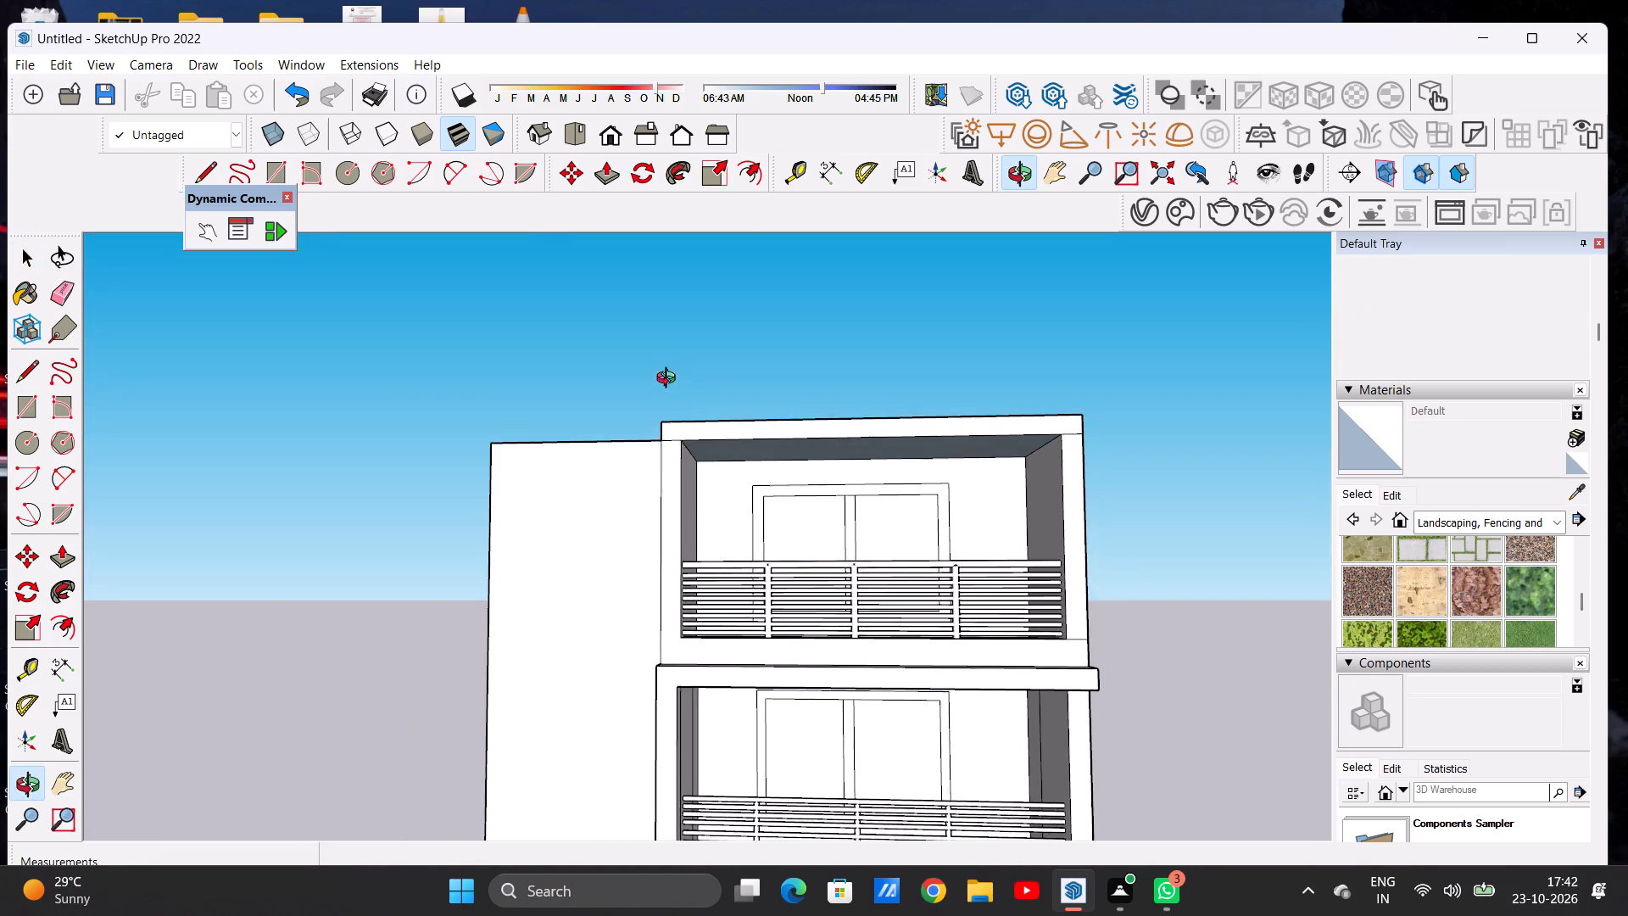
middle_click_drag(670, 380, 696, 466)
scroll(697, 466, "up", 11)
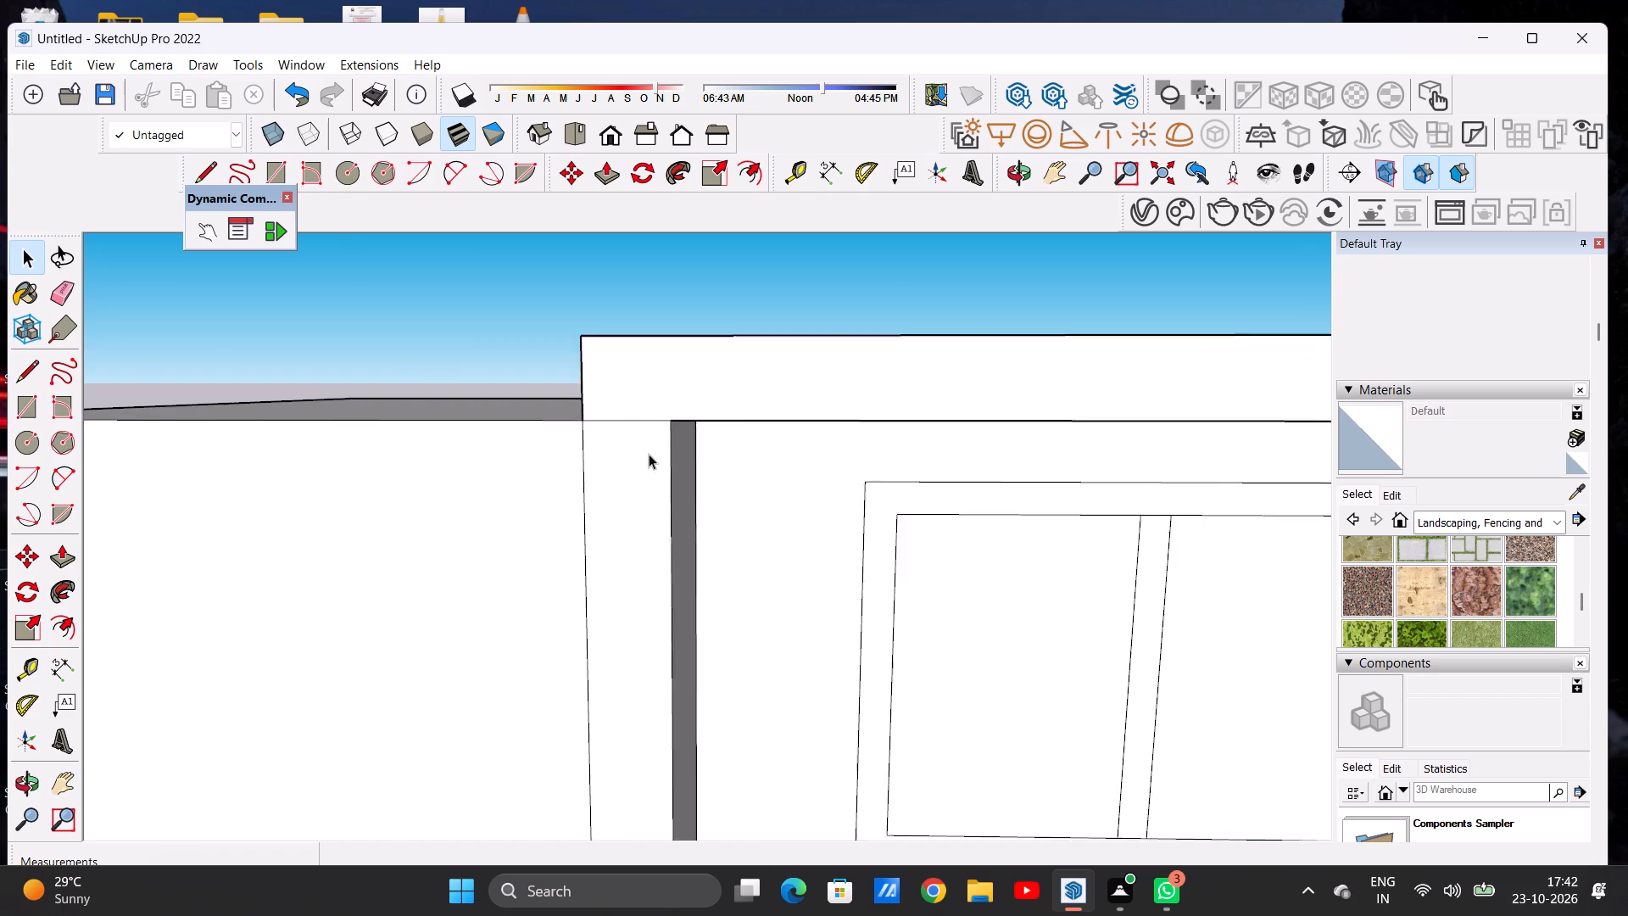
scroll(649, 454, "up", 2)
middle_click_drag(606, 454, 738, 478)
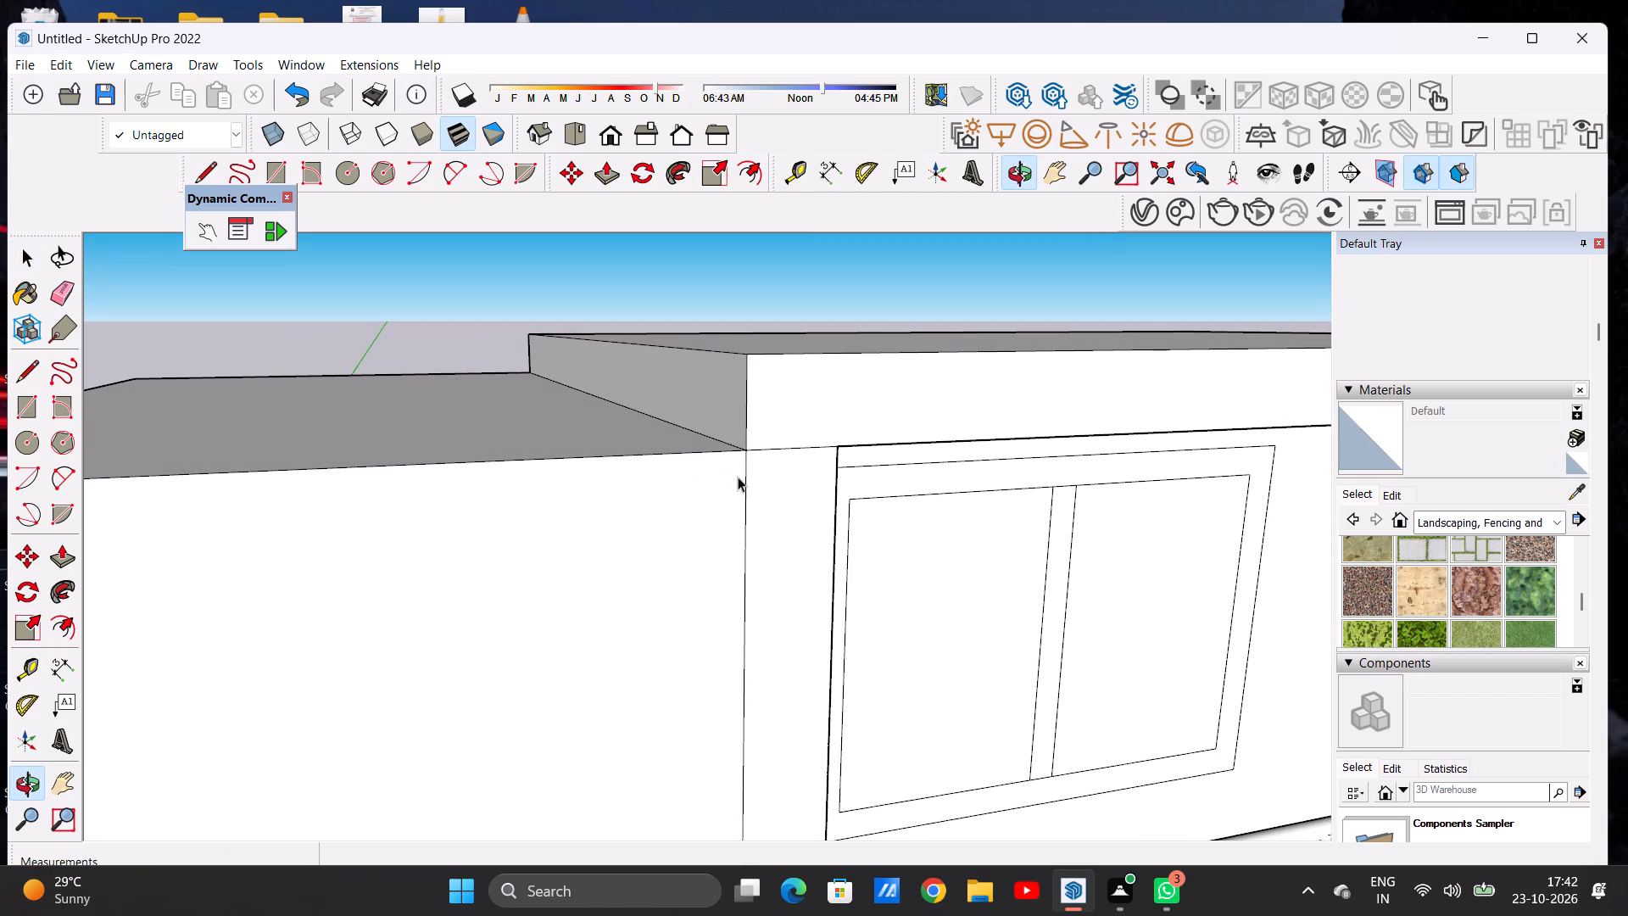
scroll(727, 506, "down", 8)
scroll(631, 515, "up", 1)
scroll(628, 515, "down", 2)
scroll(499, 510, "down", 7)
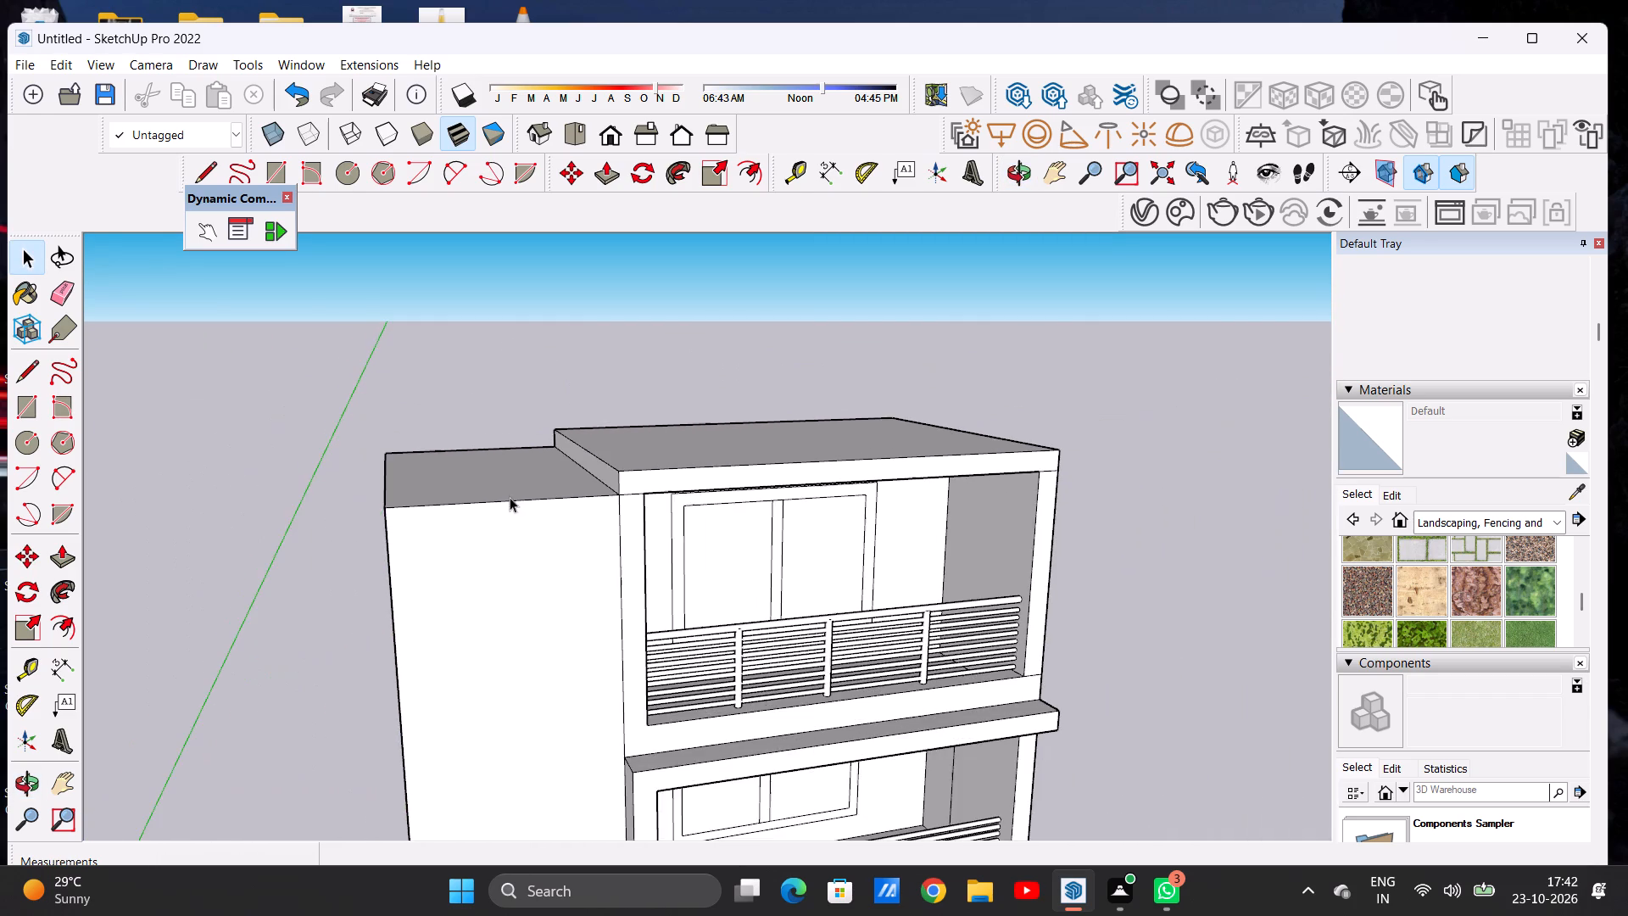
middle_click_drag(575, 566, 428, 532)
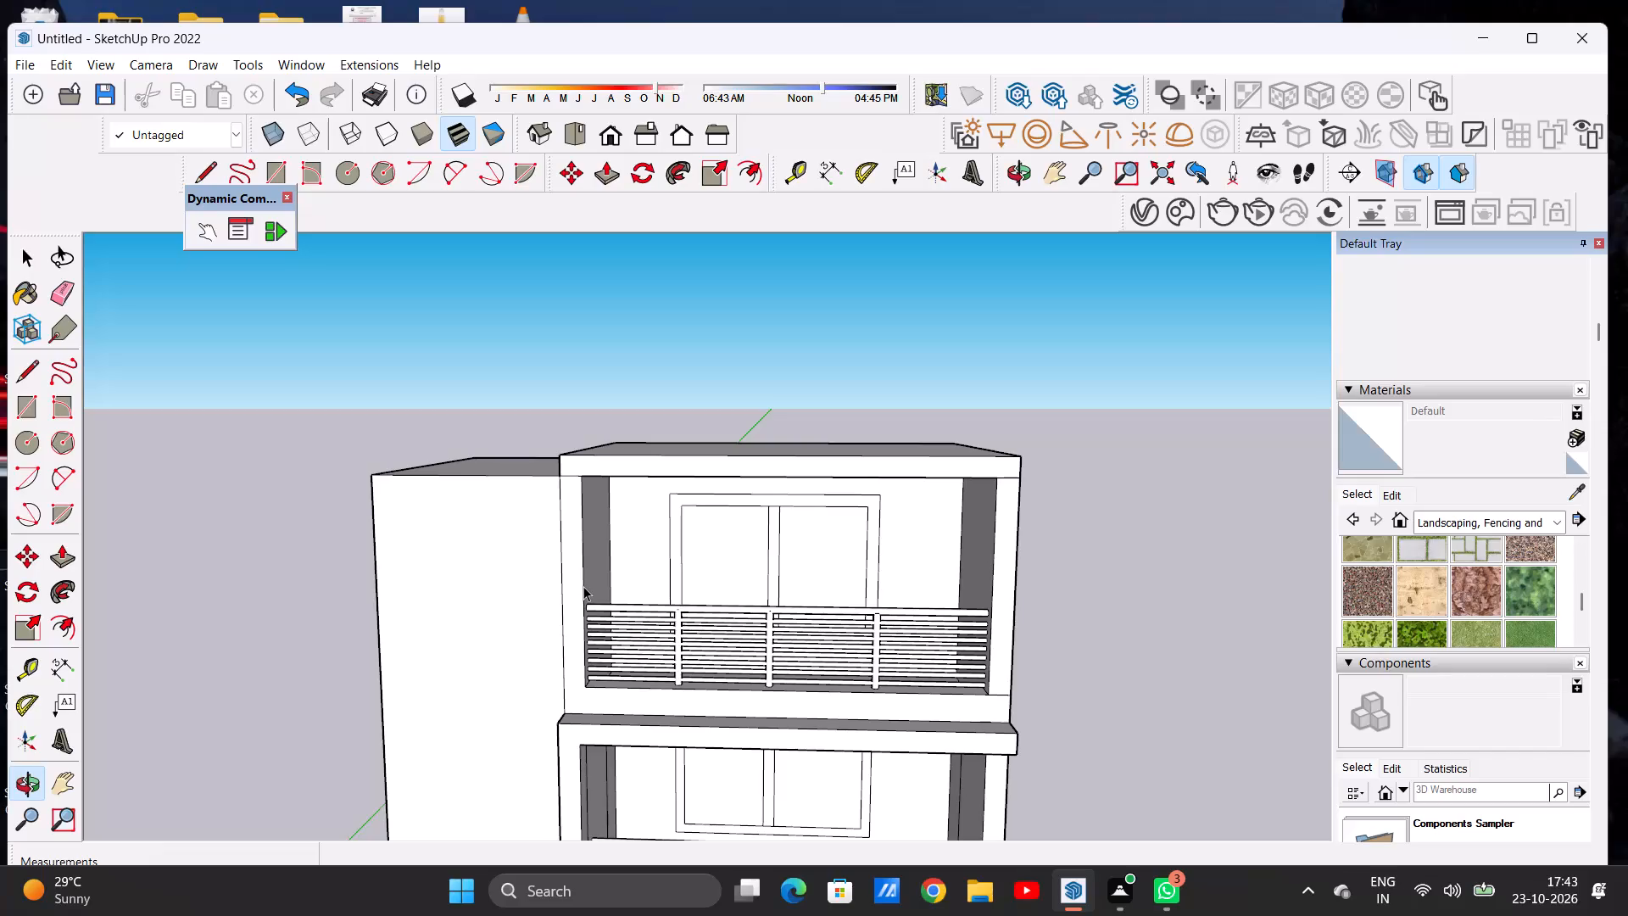
scroll(588, 526, "down", 10)
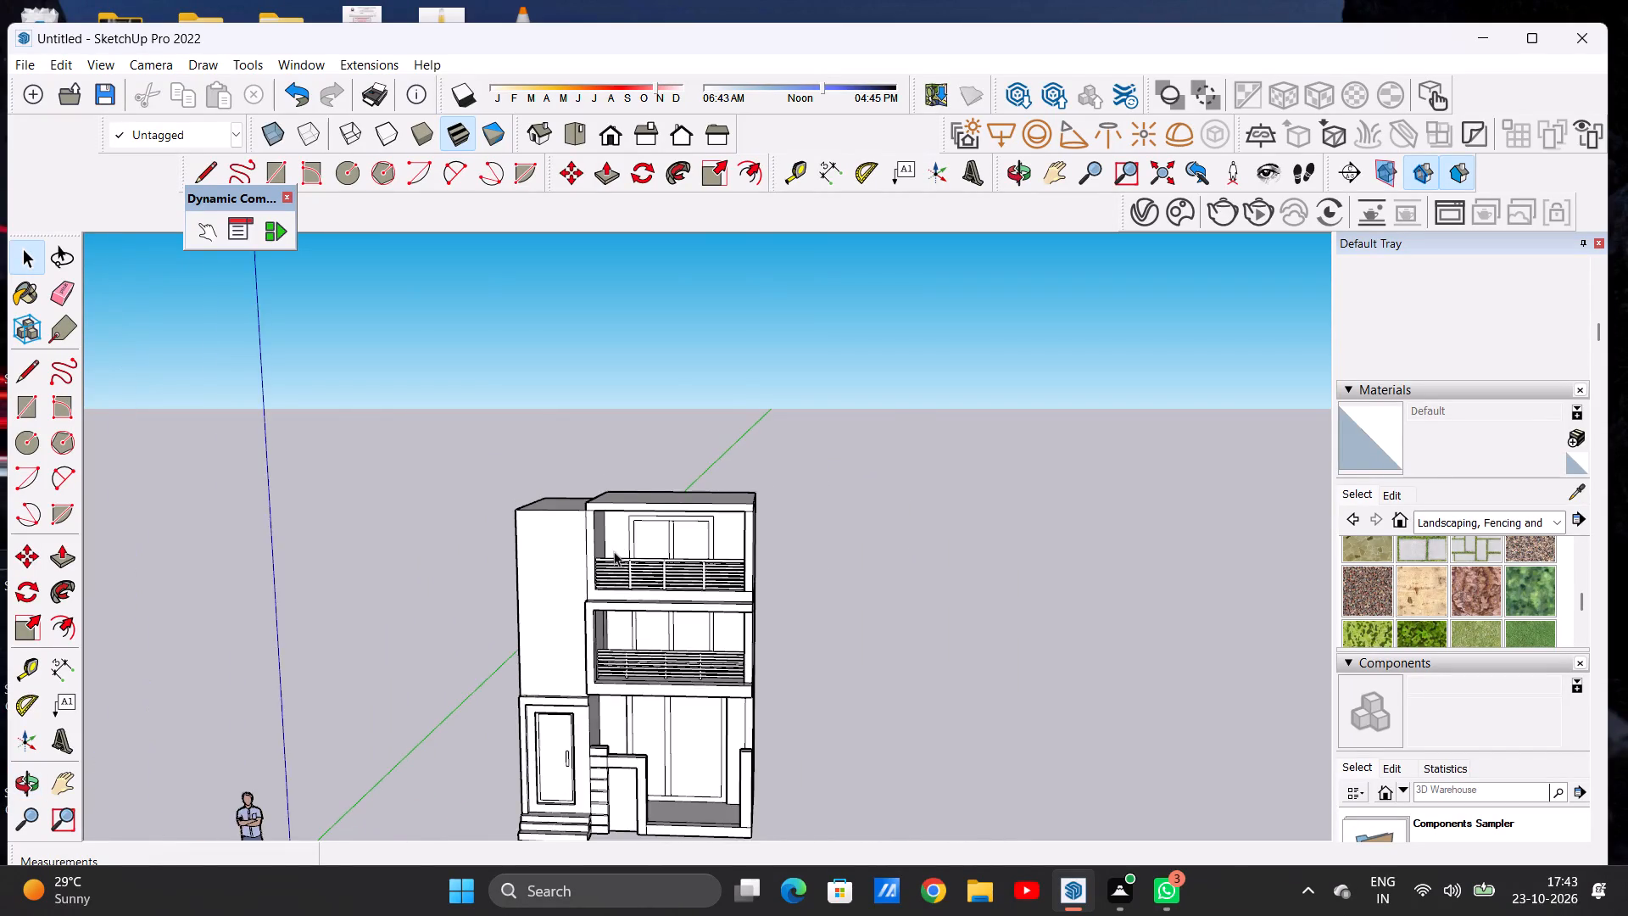
scroll(614, 551, "up", 5)
scroll(611, 539, "down", 1)
scroll(585, 494, "up", 12)
middle_click_drag(544, 519, 615, 503)
middle_click(615, 503)
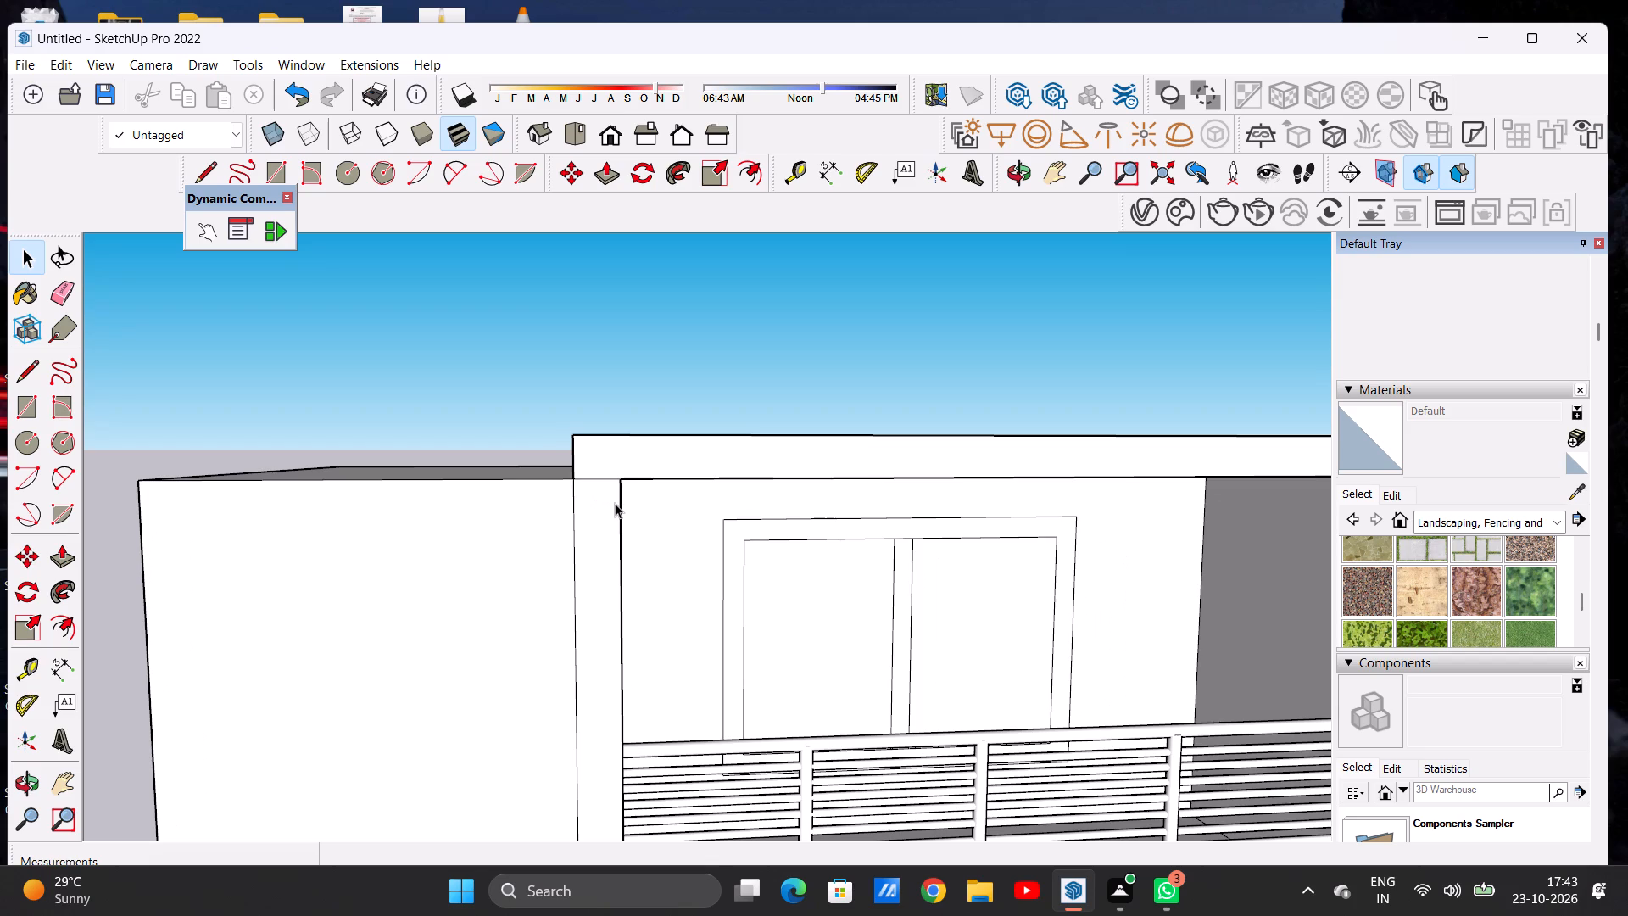
scroll(628, 499, "down", 4)
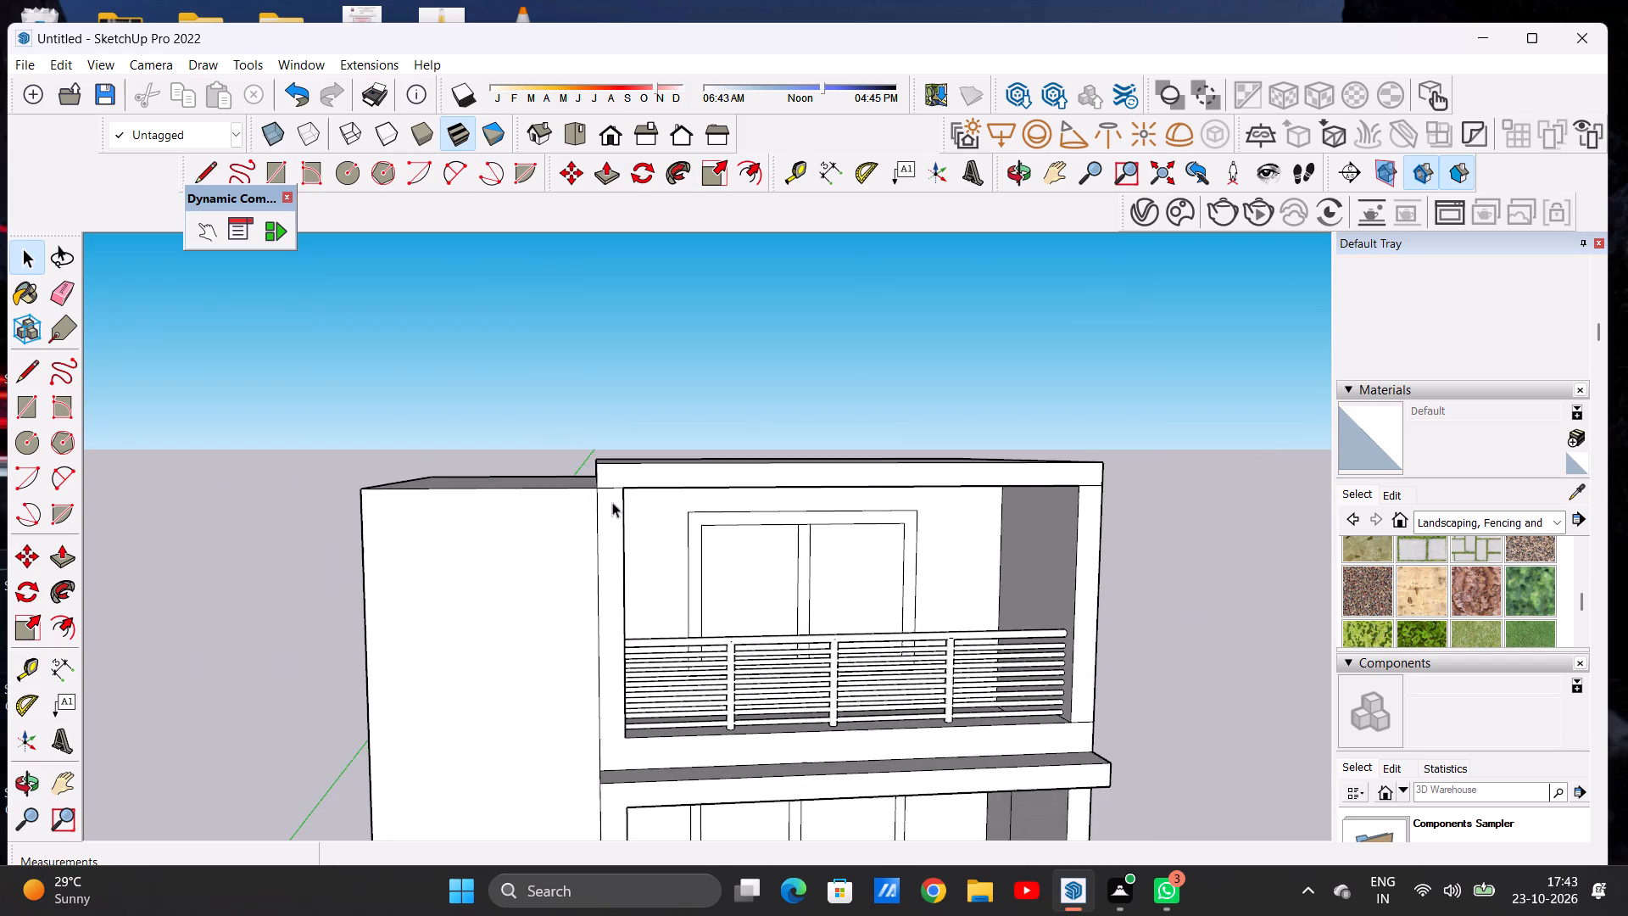
scroll(612, 502, "down", 1)
middle_click_drag(560, 522, 664, 535)
scroll(638, 487, "up", 11)
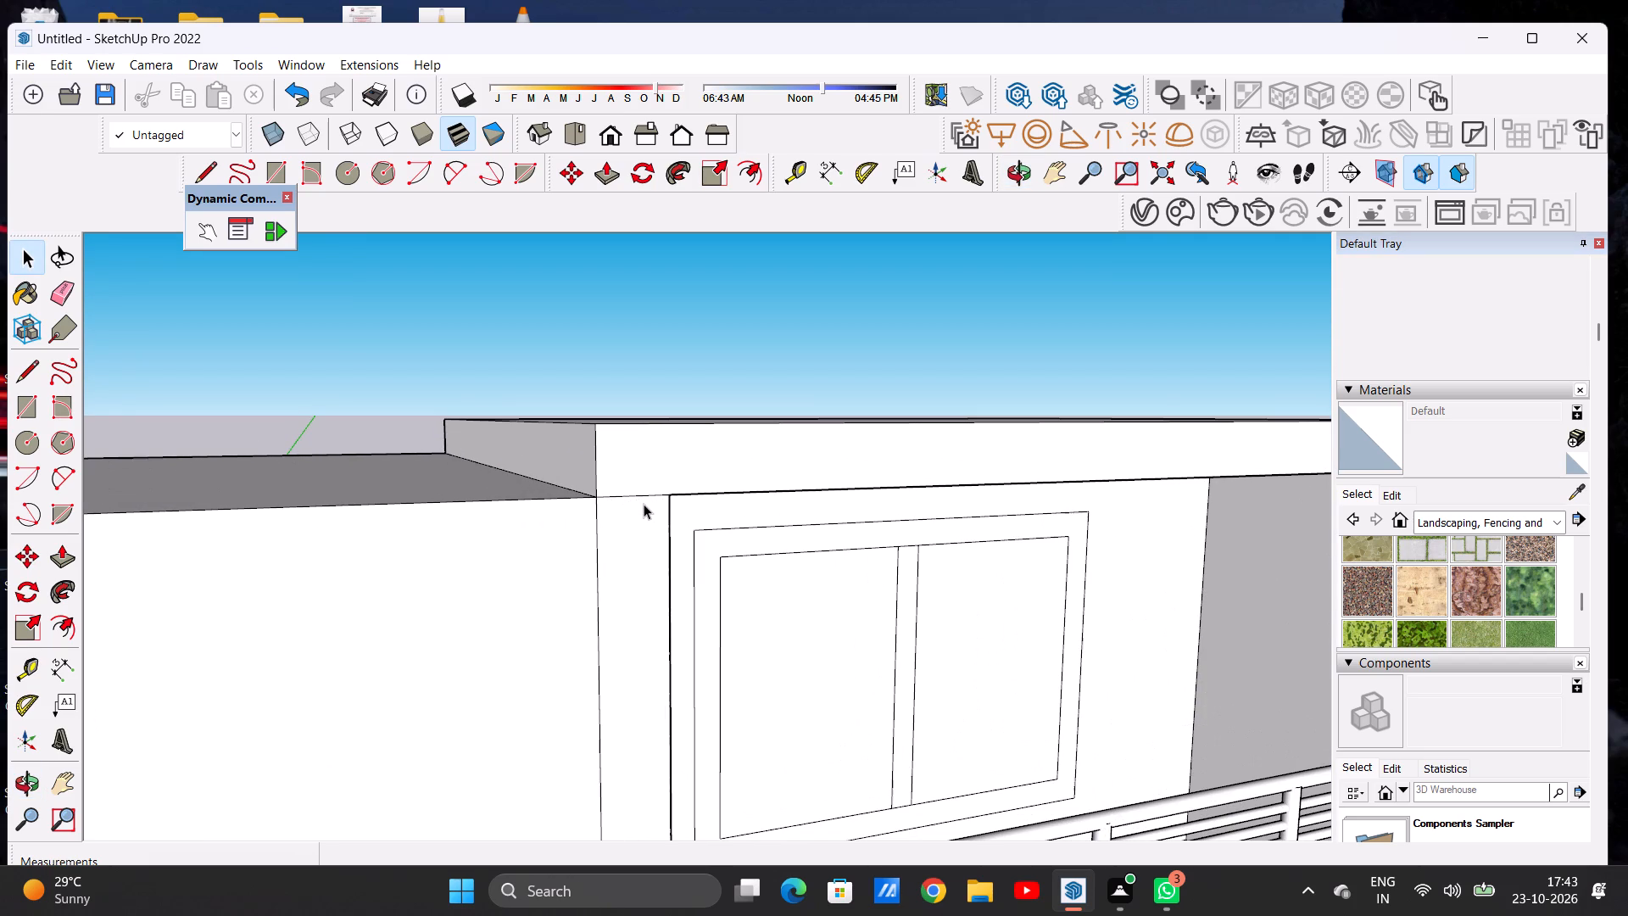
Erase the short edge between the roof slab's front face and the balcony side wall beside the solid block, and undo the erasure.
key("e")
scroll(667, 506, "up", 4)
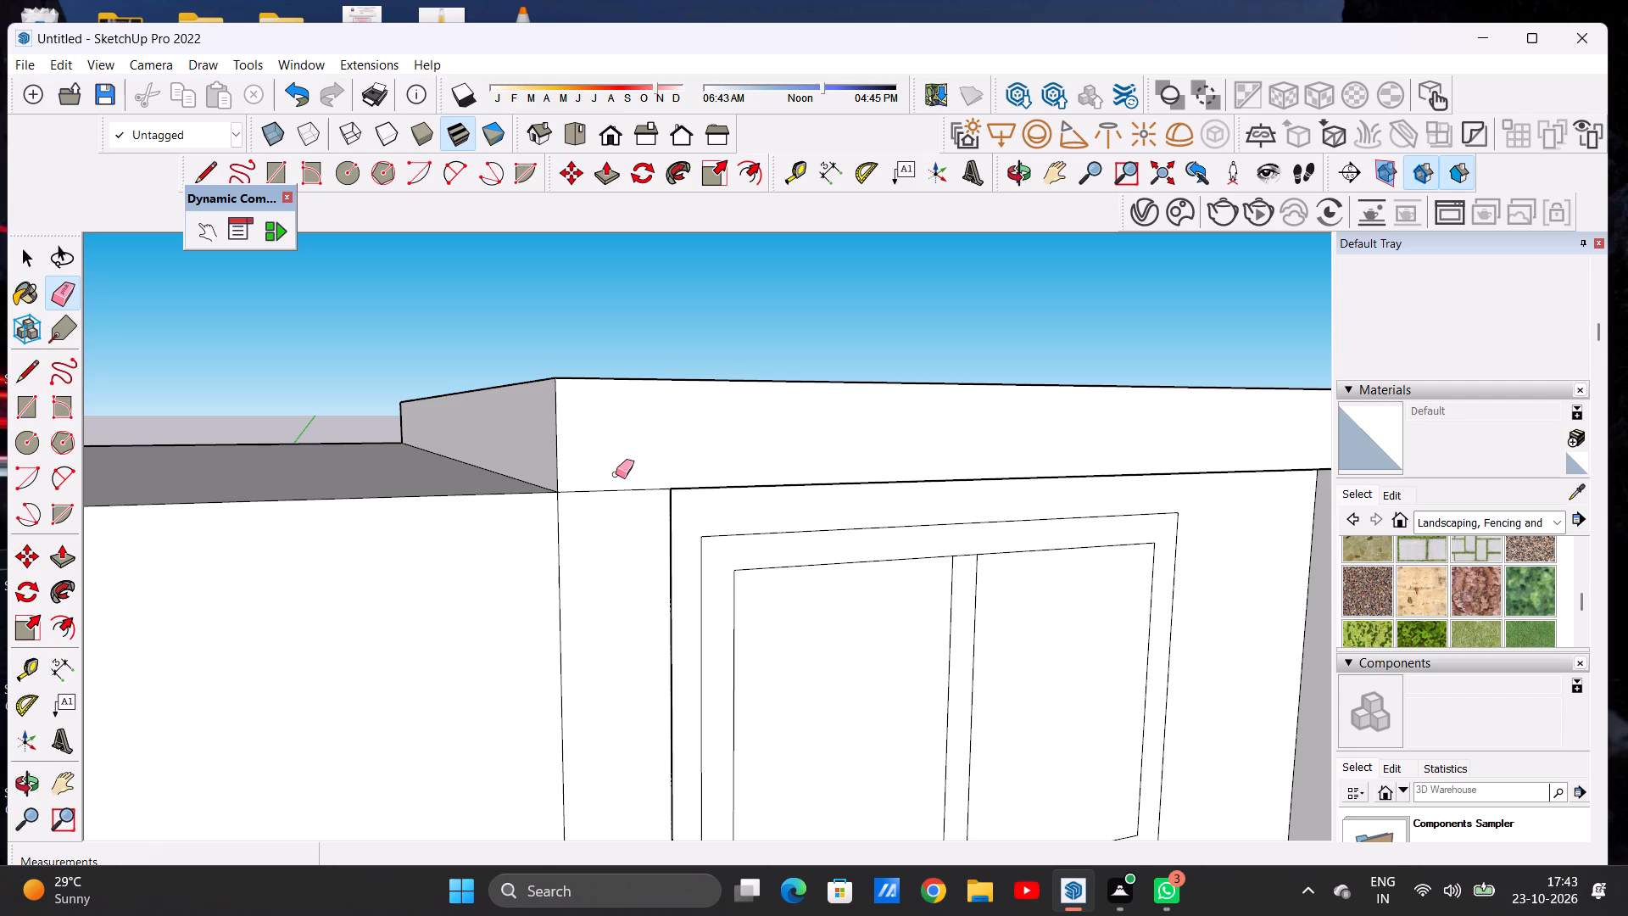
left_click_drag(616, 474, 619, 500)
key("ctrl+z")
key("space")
Examine the roof slab's top, front edge and corner beside the solid block from several angles.
scroll(570, 469, "down", 4)
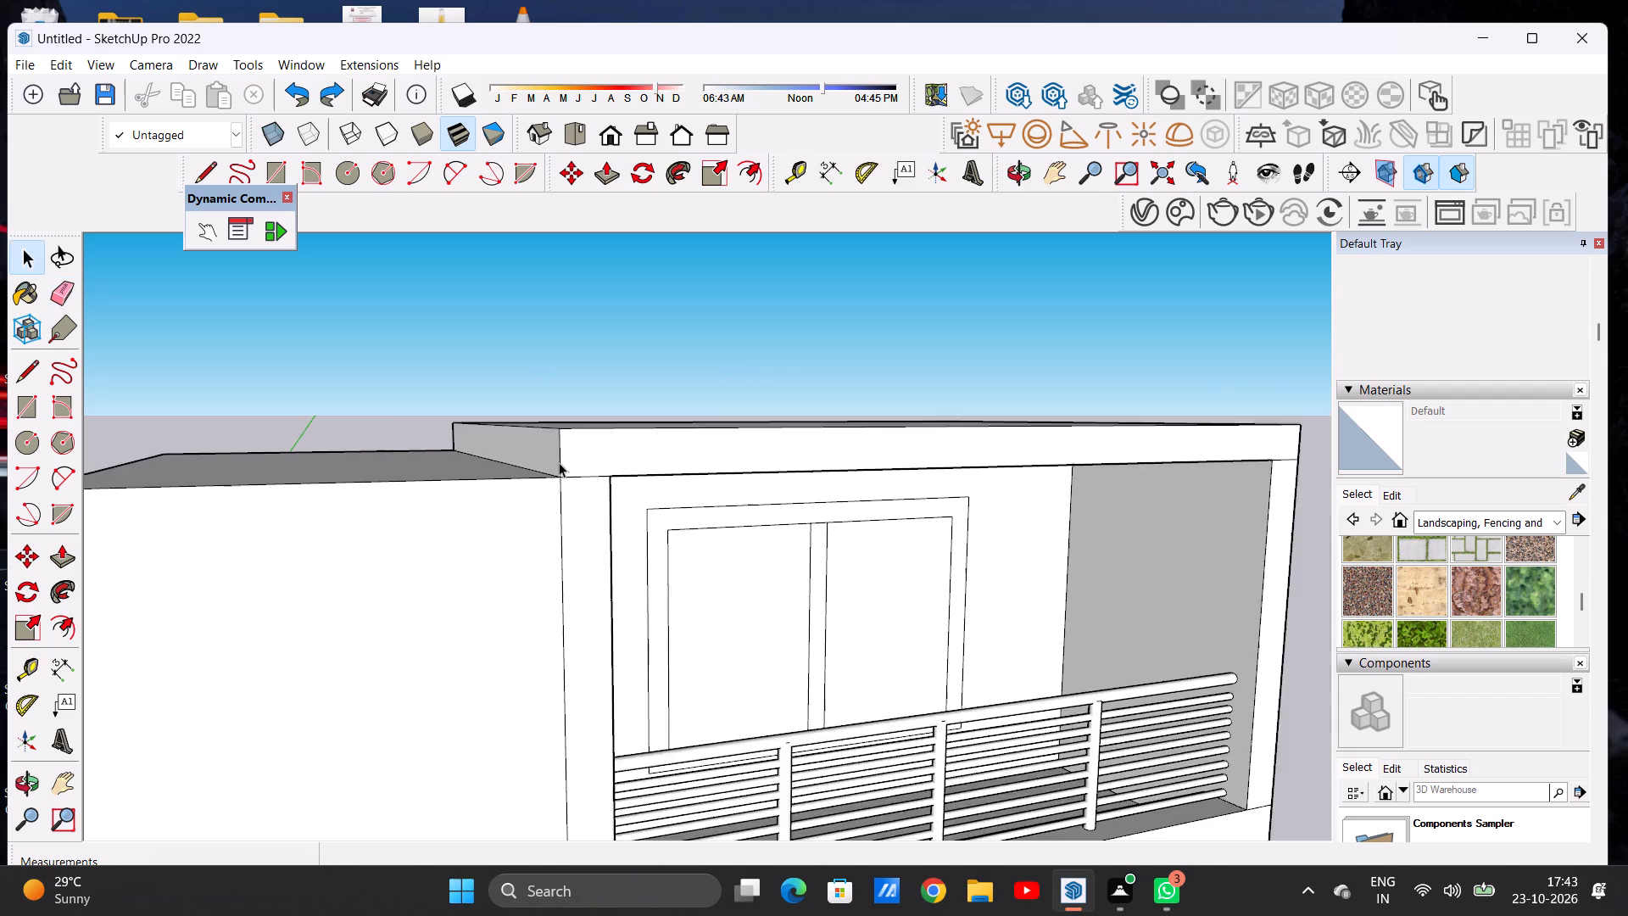
scroll(559, 462, "down", 9)
middle_click_drag(680, 433, 516, 432)
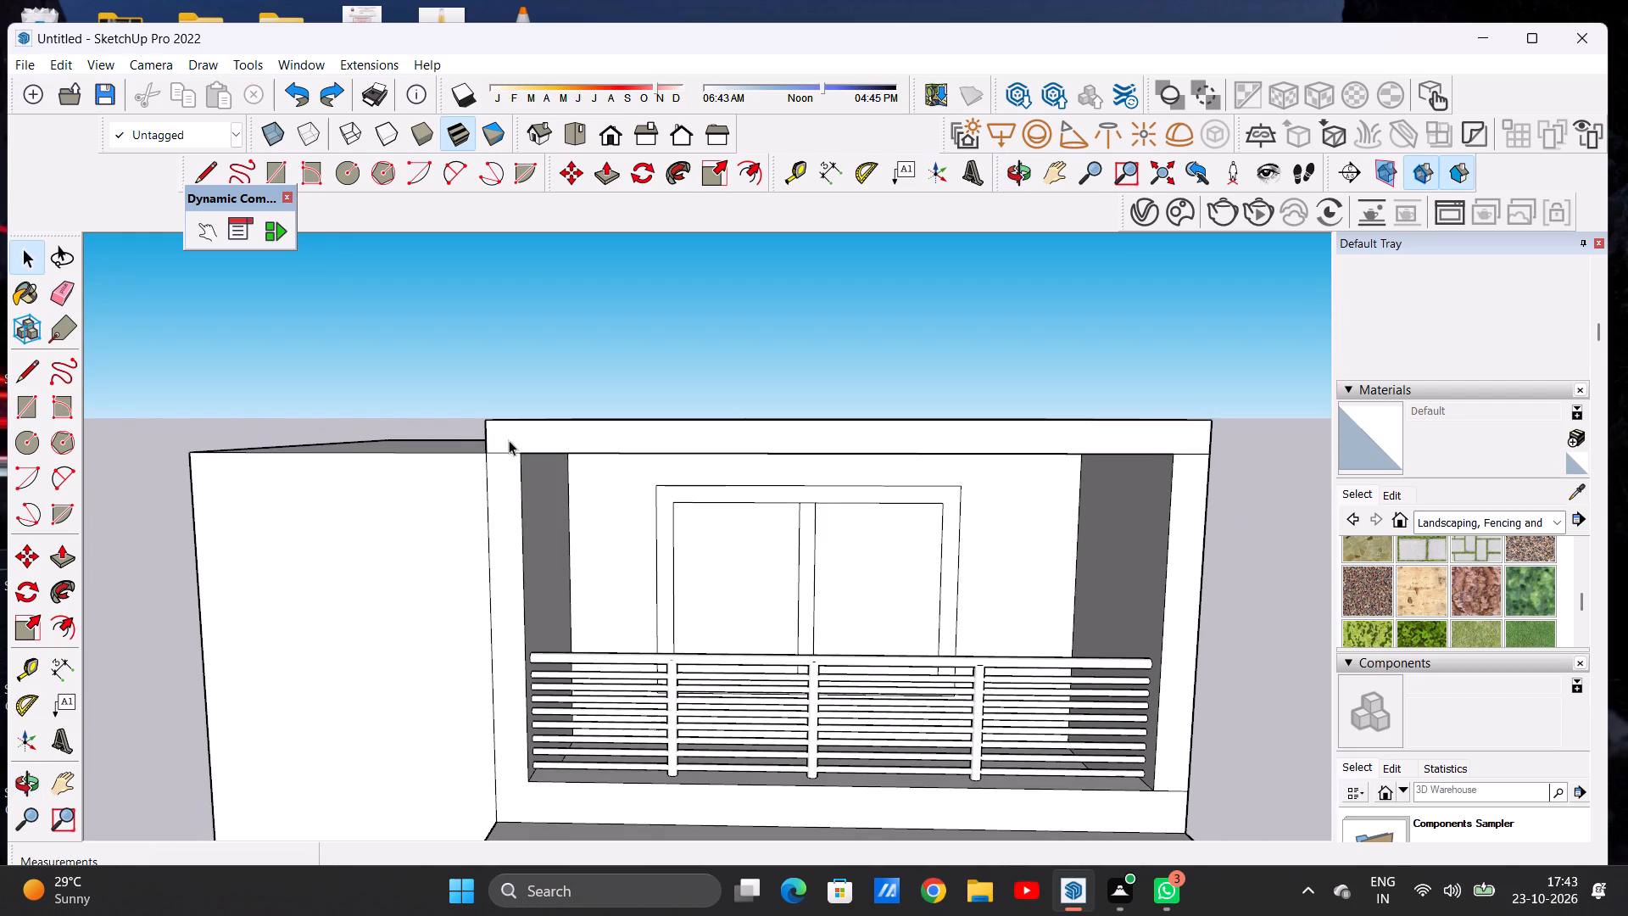
scroll(536, 482, "down", 4)
middle_click_drag(533, 494, 489, 496)
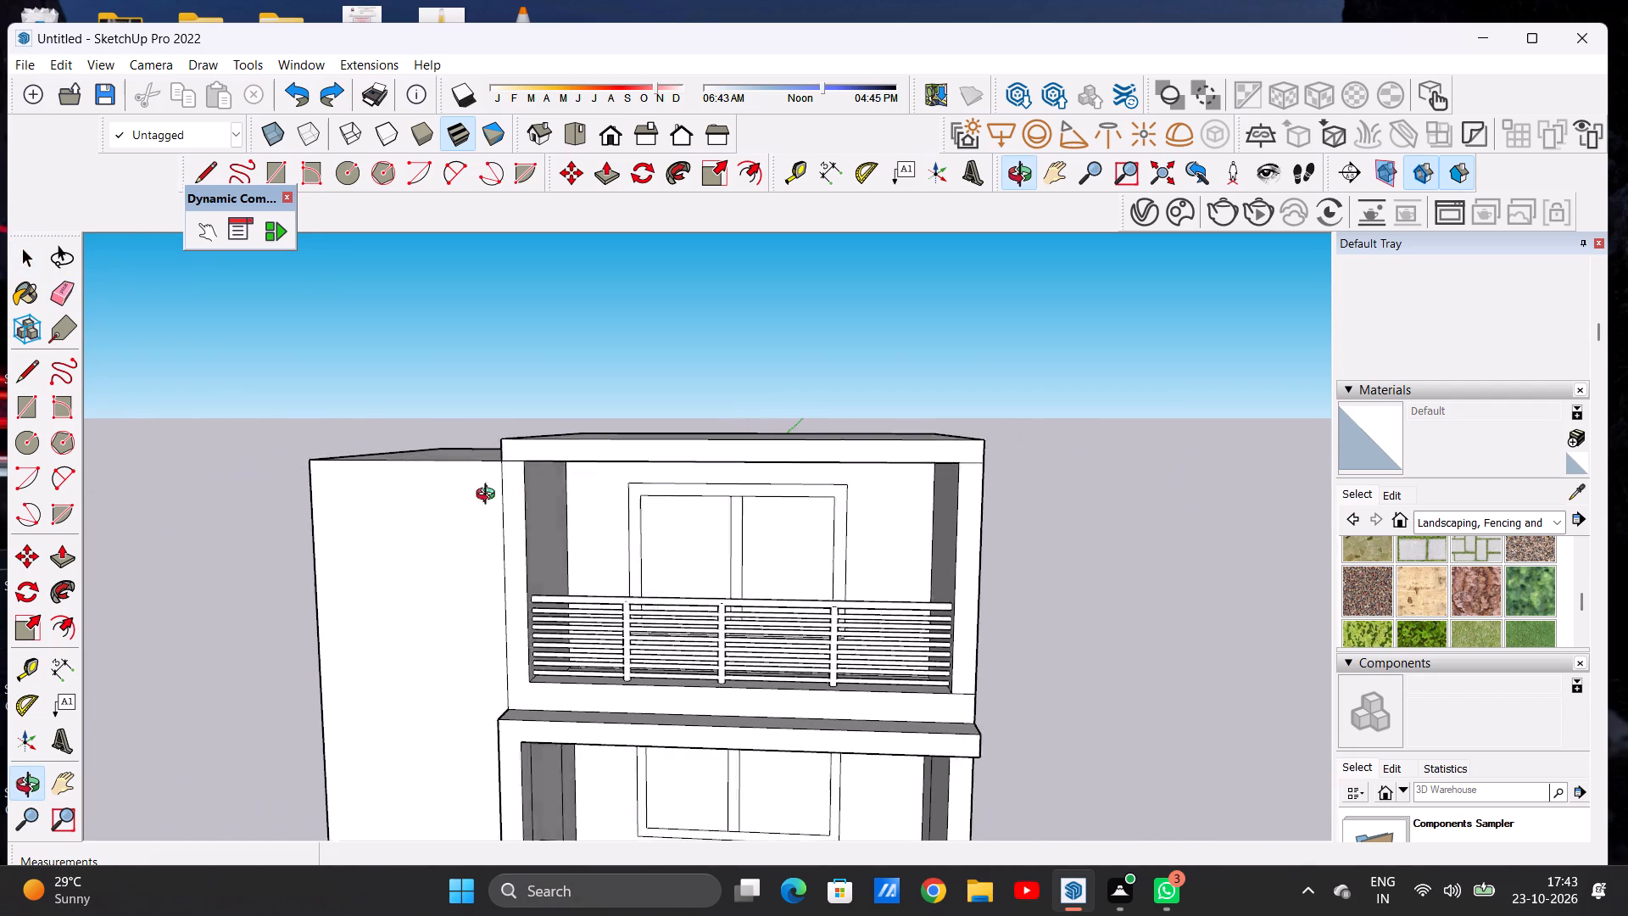
middle_click_drag(489, 496, 450, 552)
scroll(500, 494, "up", 7)
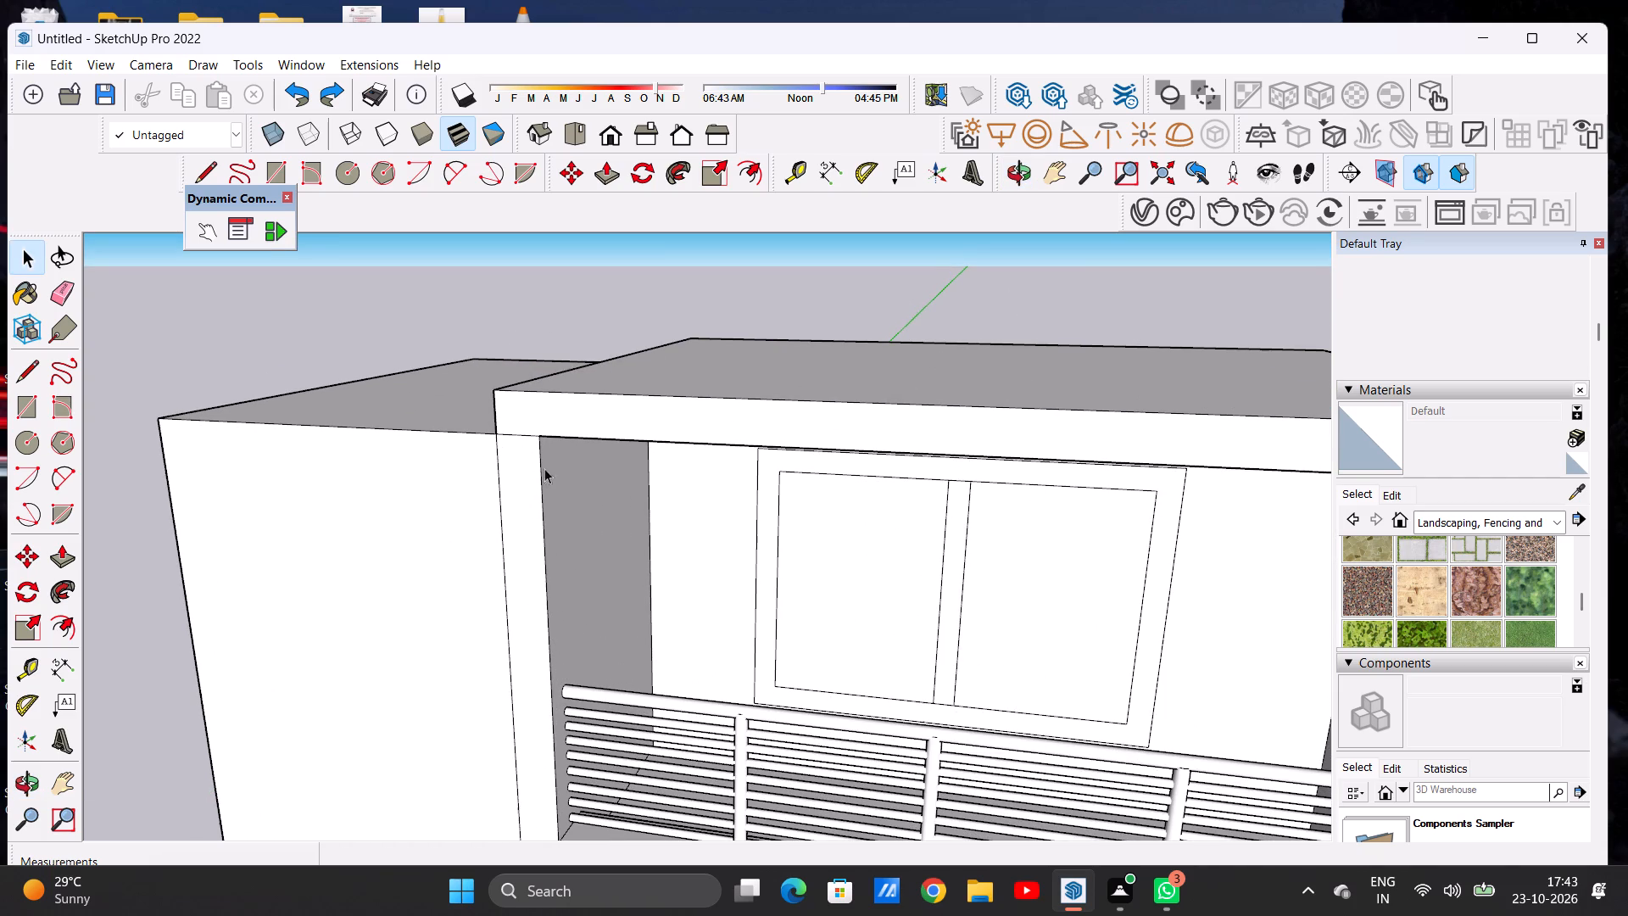
scroll(564, 485, "down", 6)
middle_click_drag(483, 499, 492, 498)
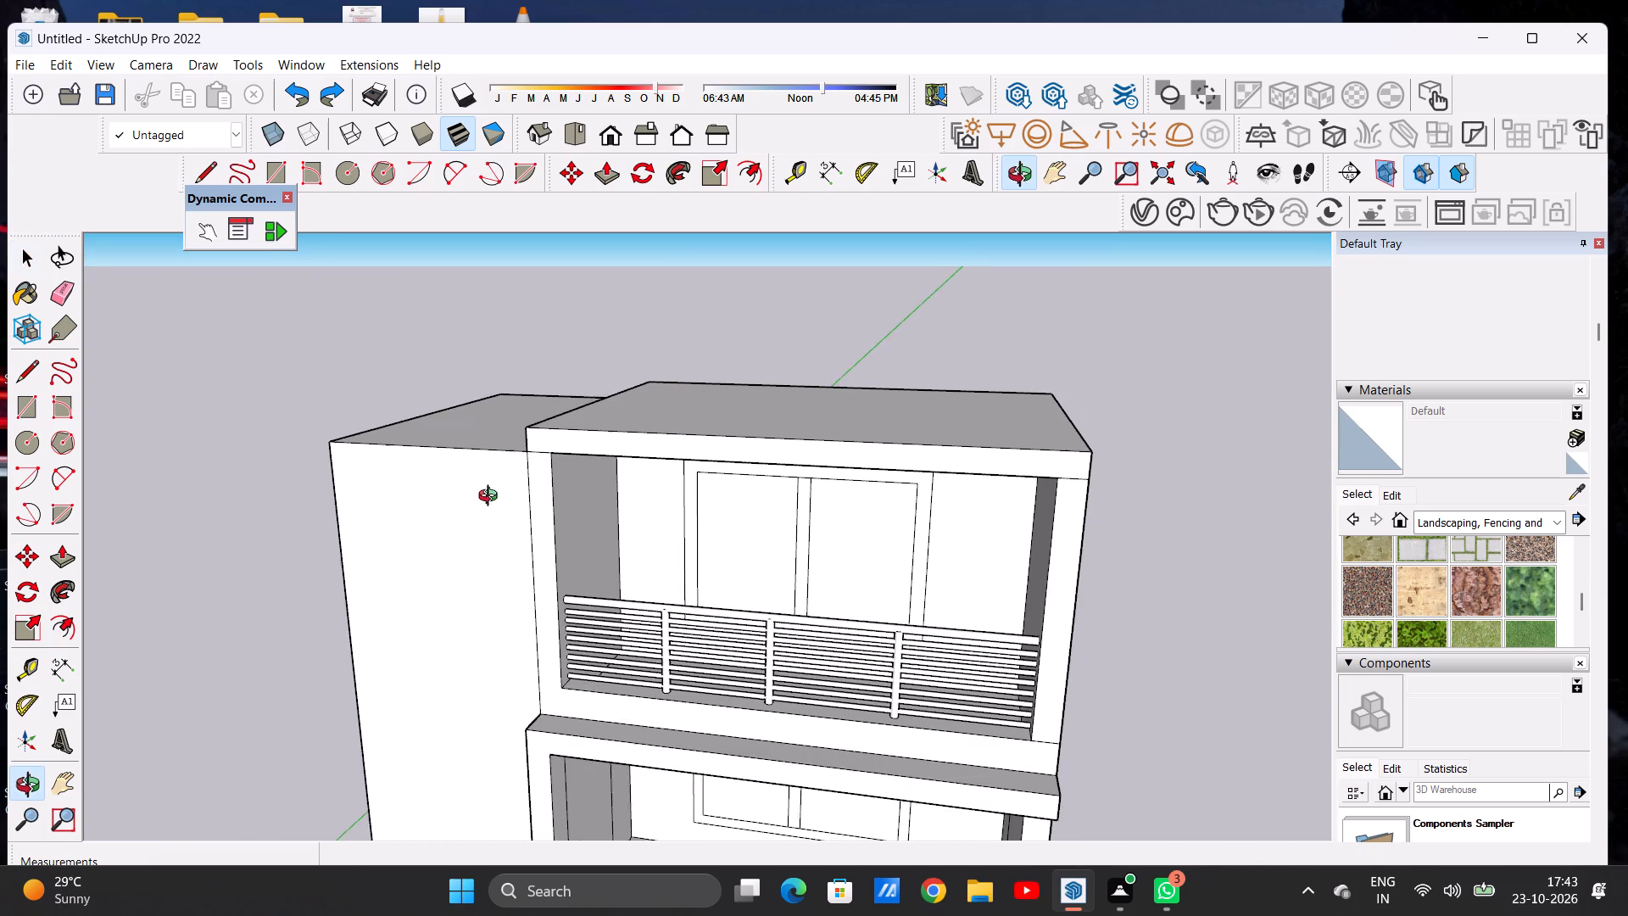
middle_click_drag(492, 498, 826, 477)
scroll(636, 463, "up", 9)
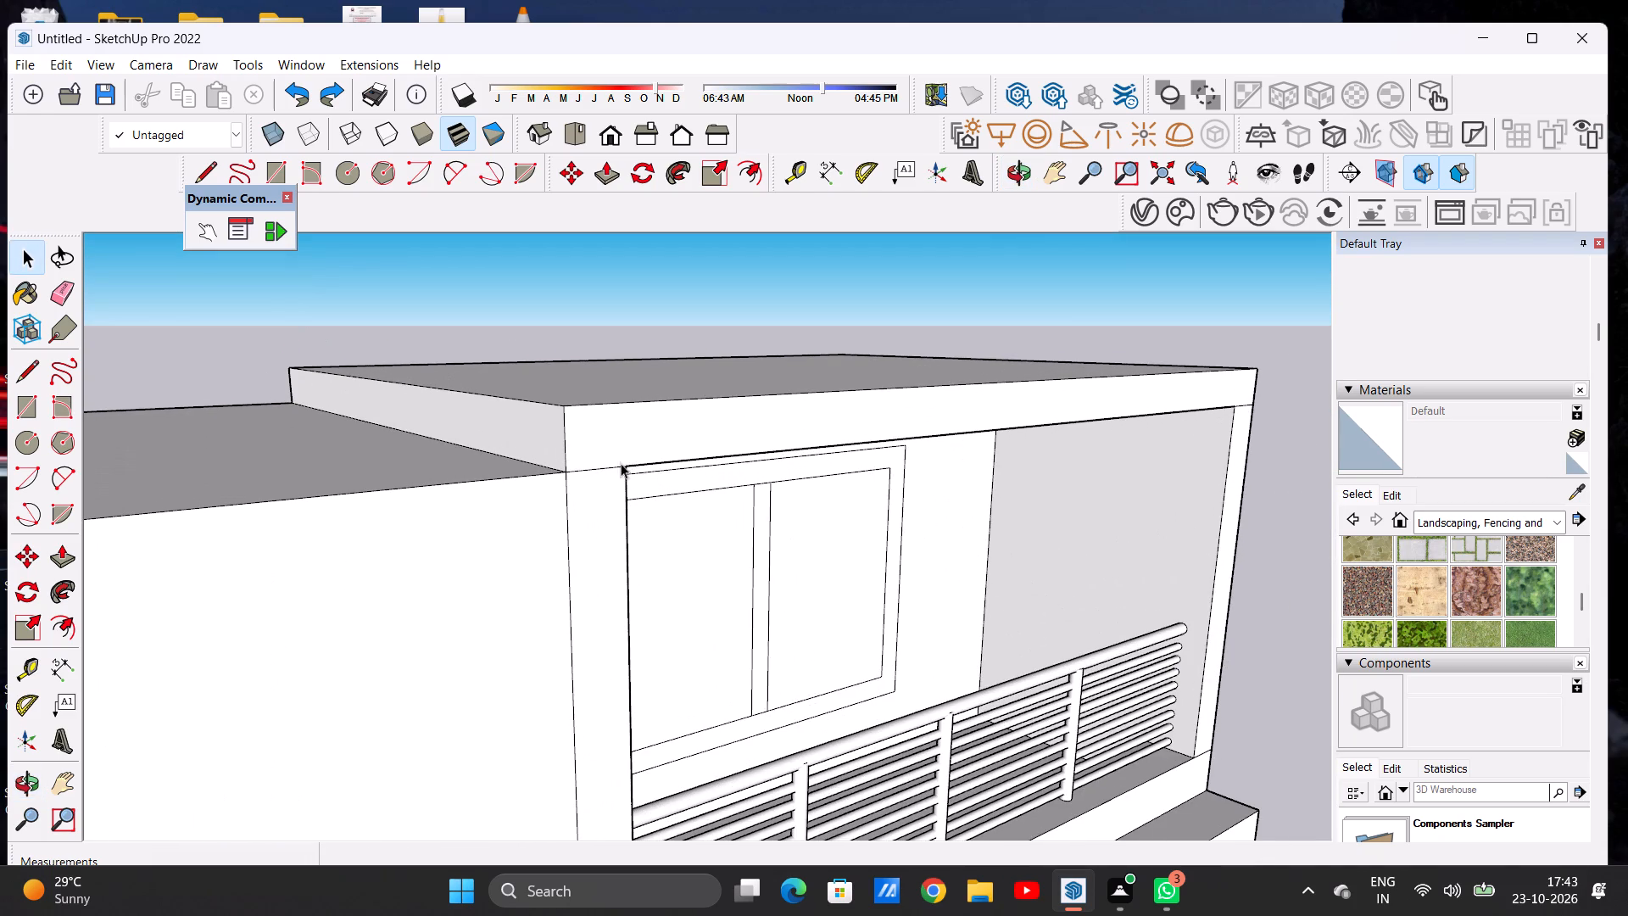
scroll(527, 475, "down", 7)
middle_click_drag(580, 450, 558, 547)
scroll(551, 476, "up", 2)
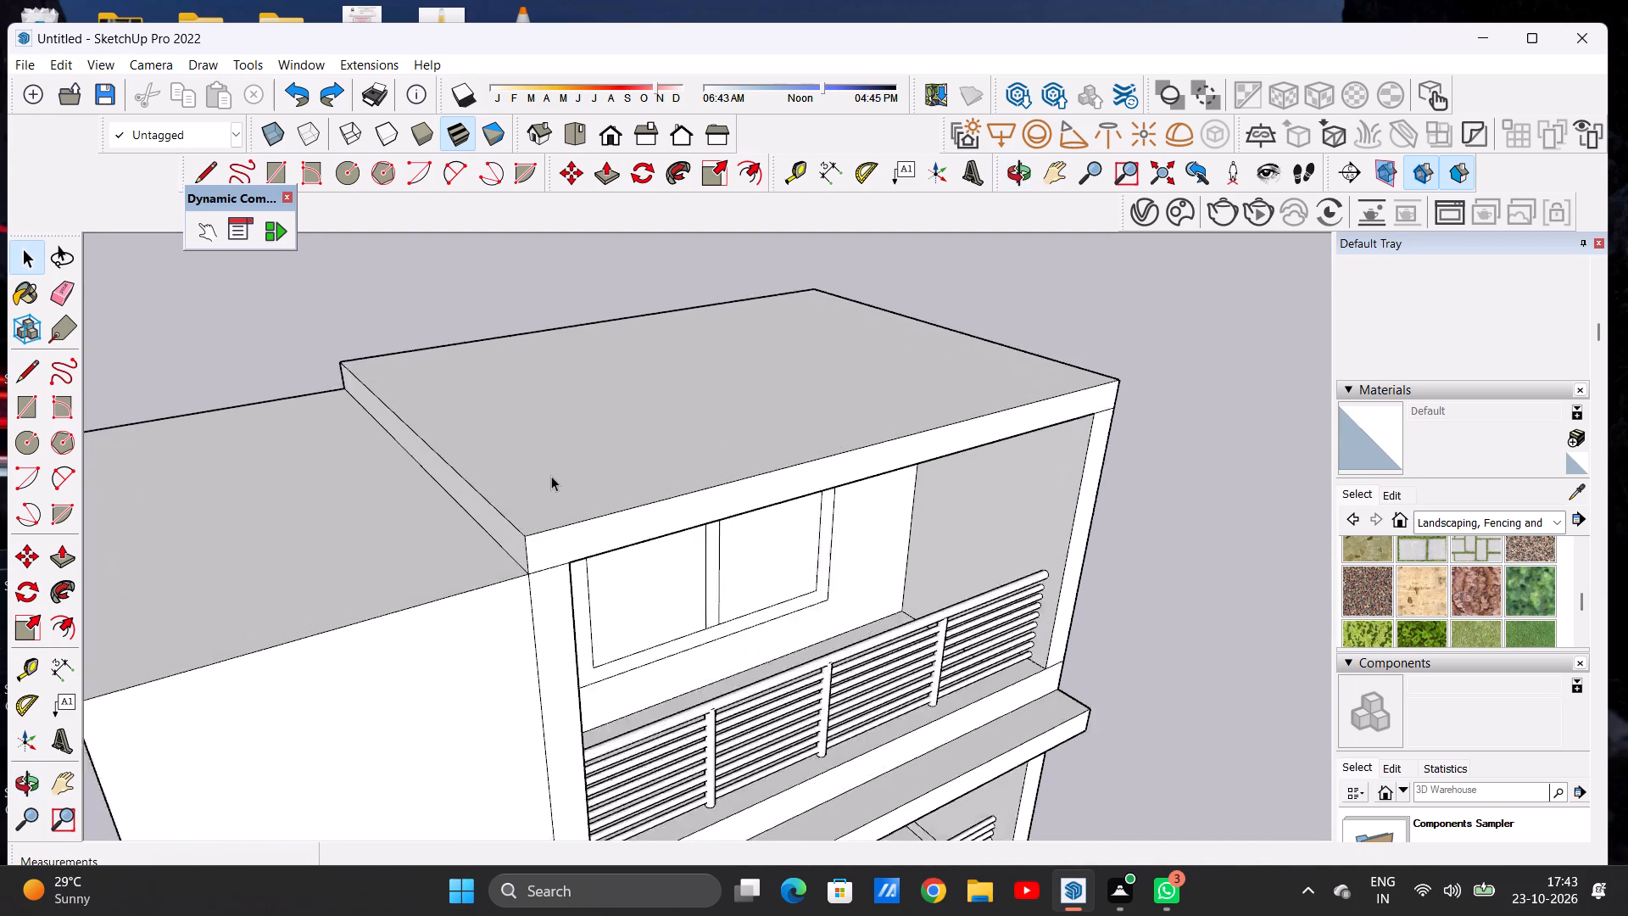
scroll(551, 476, "up", 2)
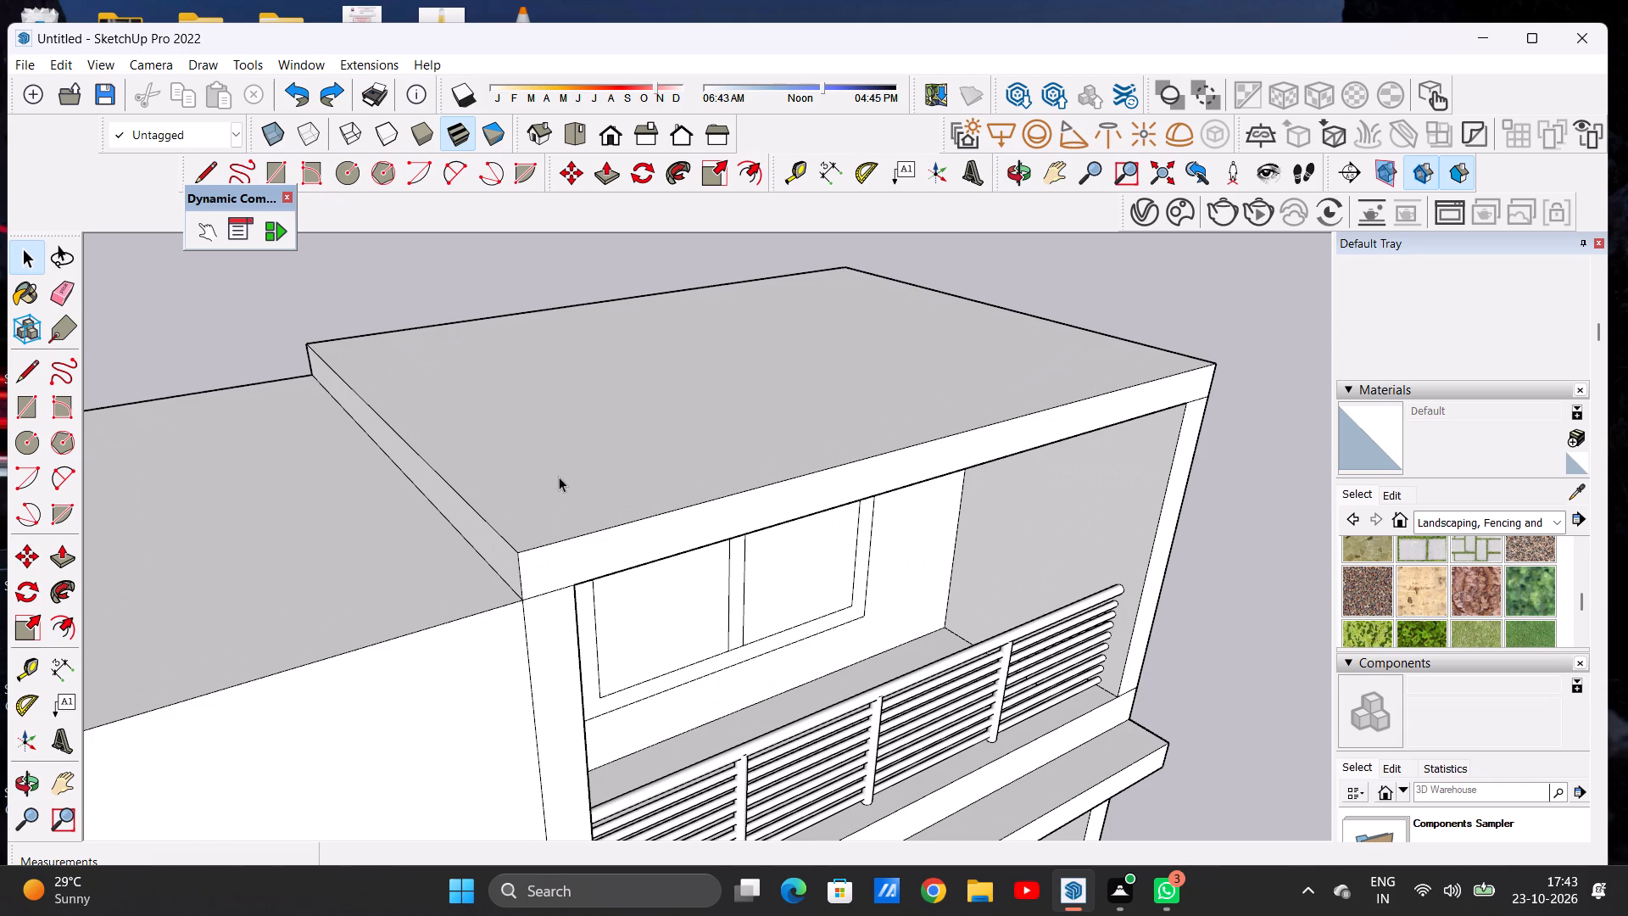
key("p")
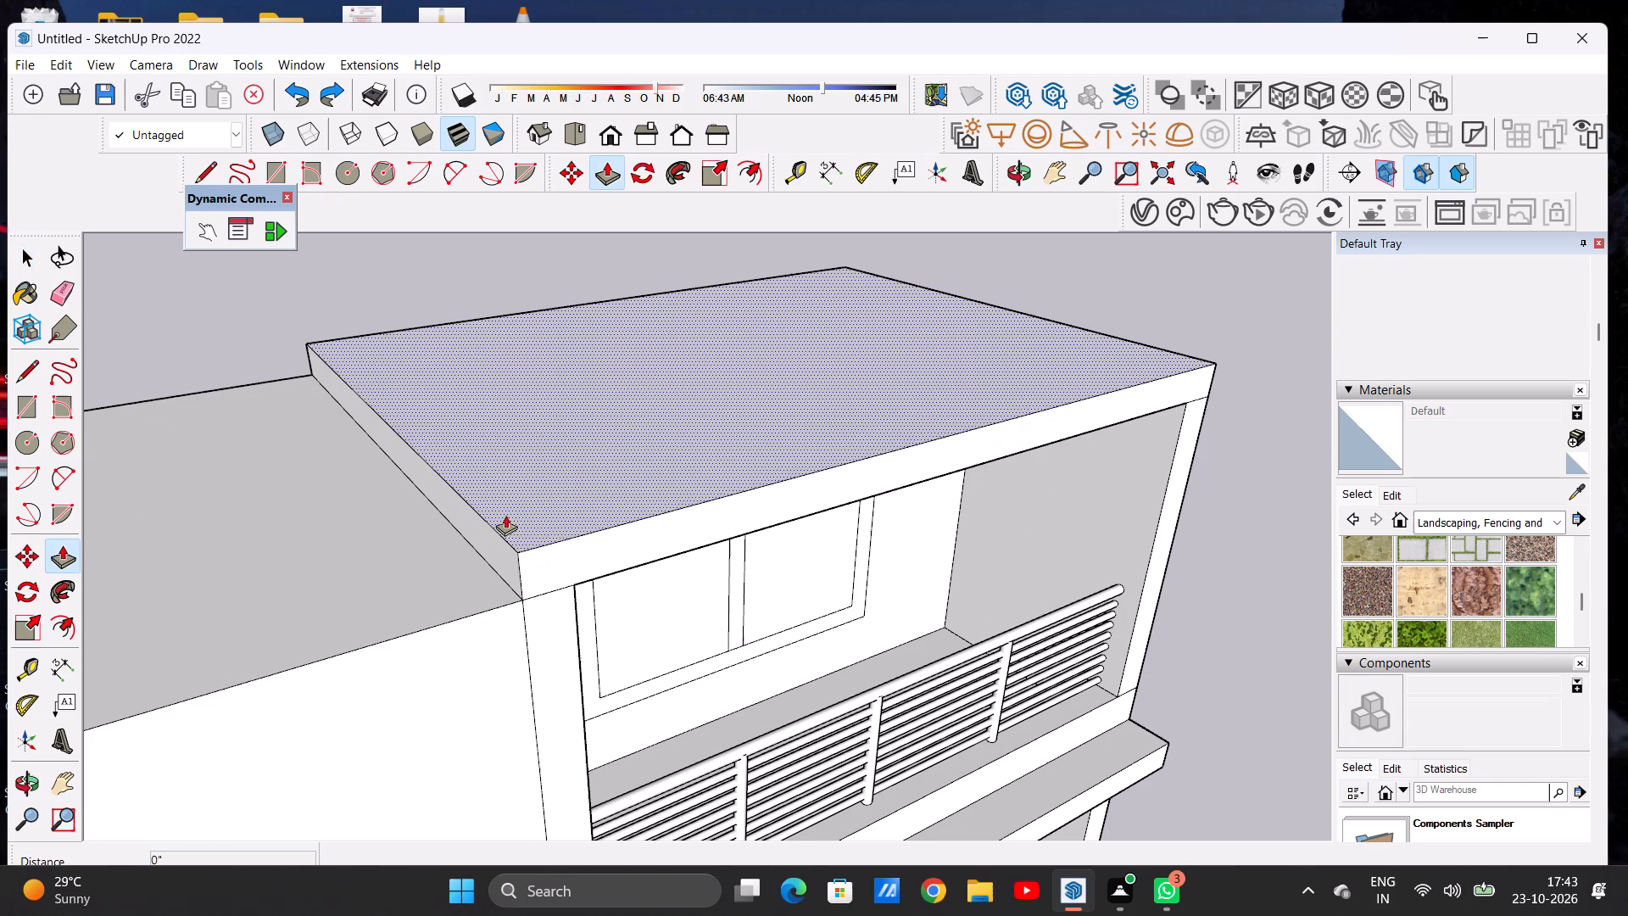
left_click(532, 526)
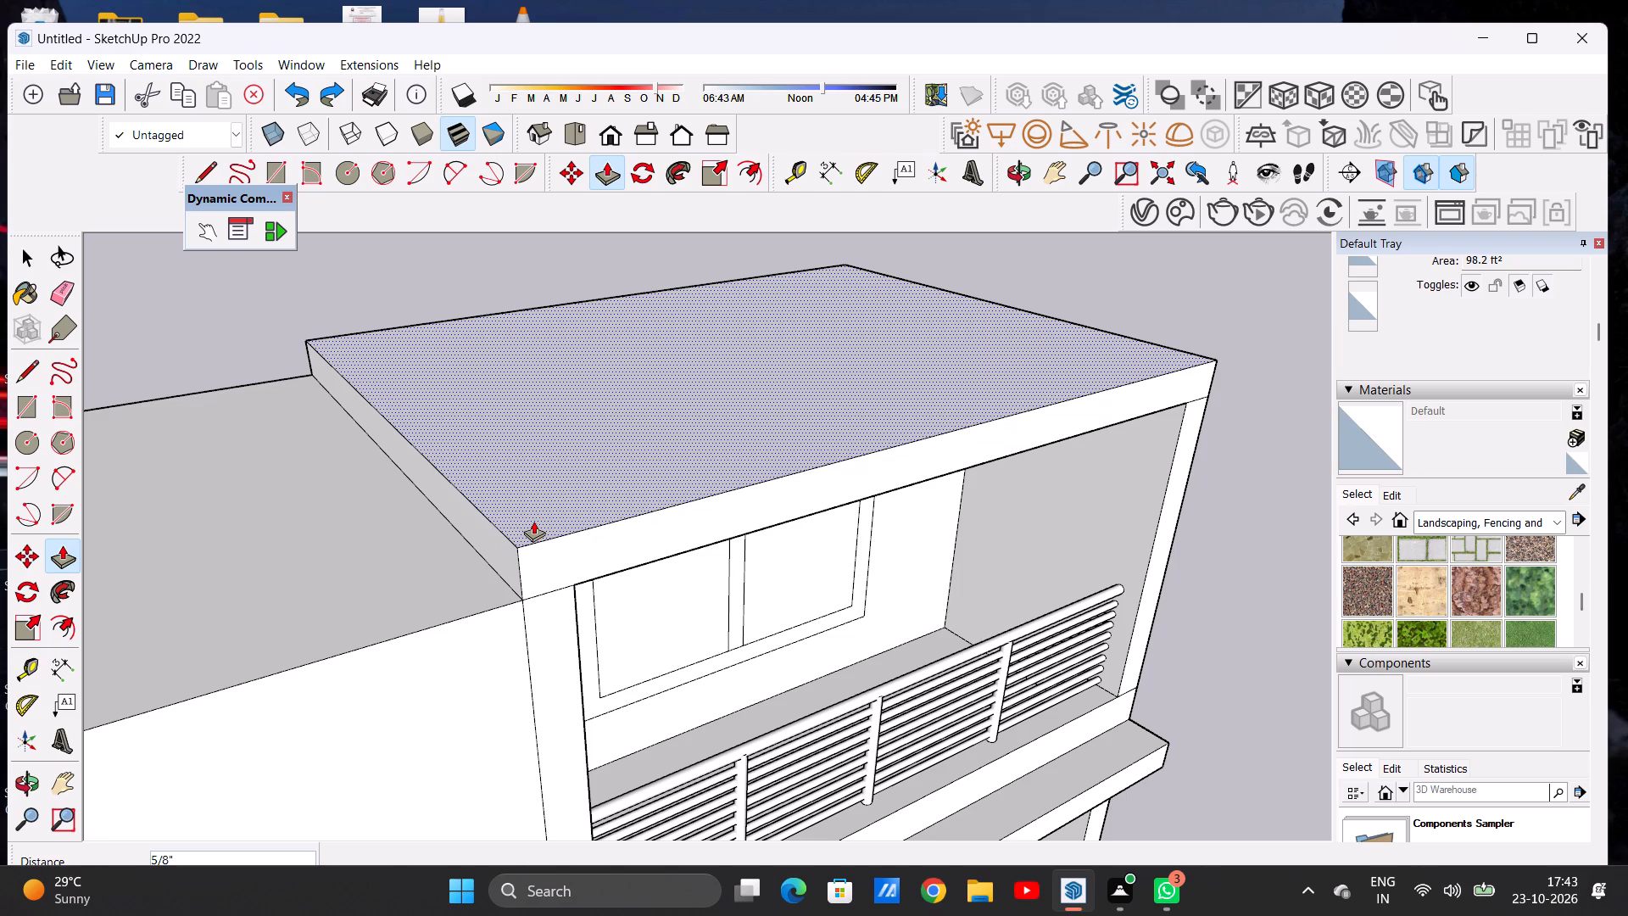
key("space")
Push/Pull the roof slab's front face forward about 10 1/2" as an overhang beyond the balcony's side walls.
scroll(532, 521, "down", 5)
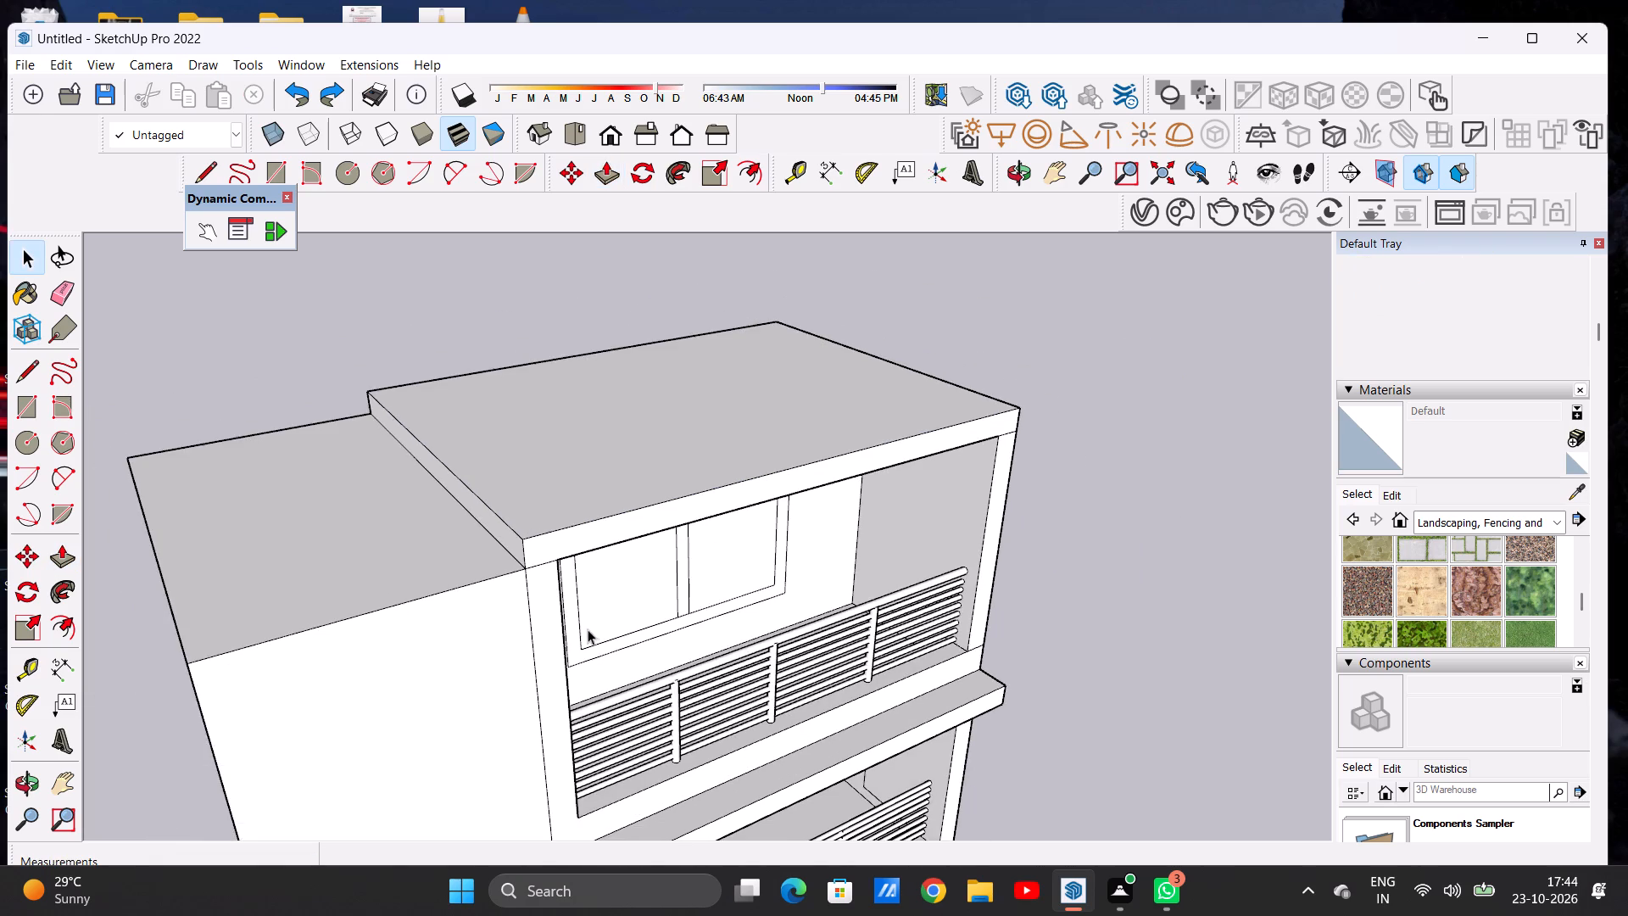
middle_click_drag(571, 603, 554, 526)
scroll(547, 497, "up", 1)
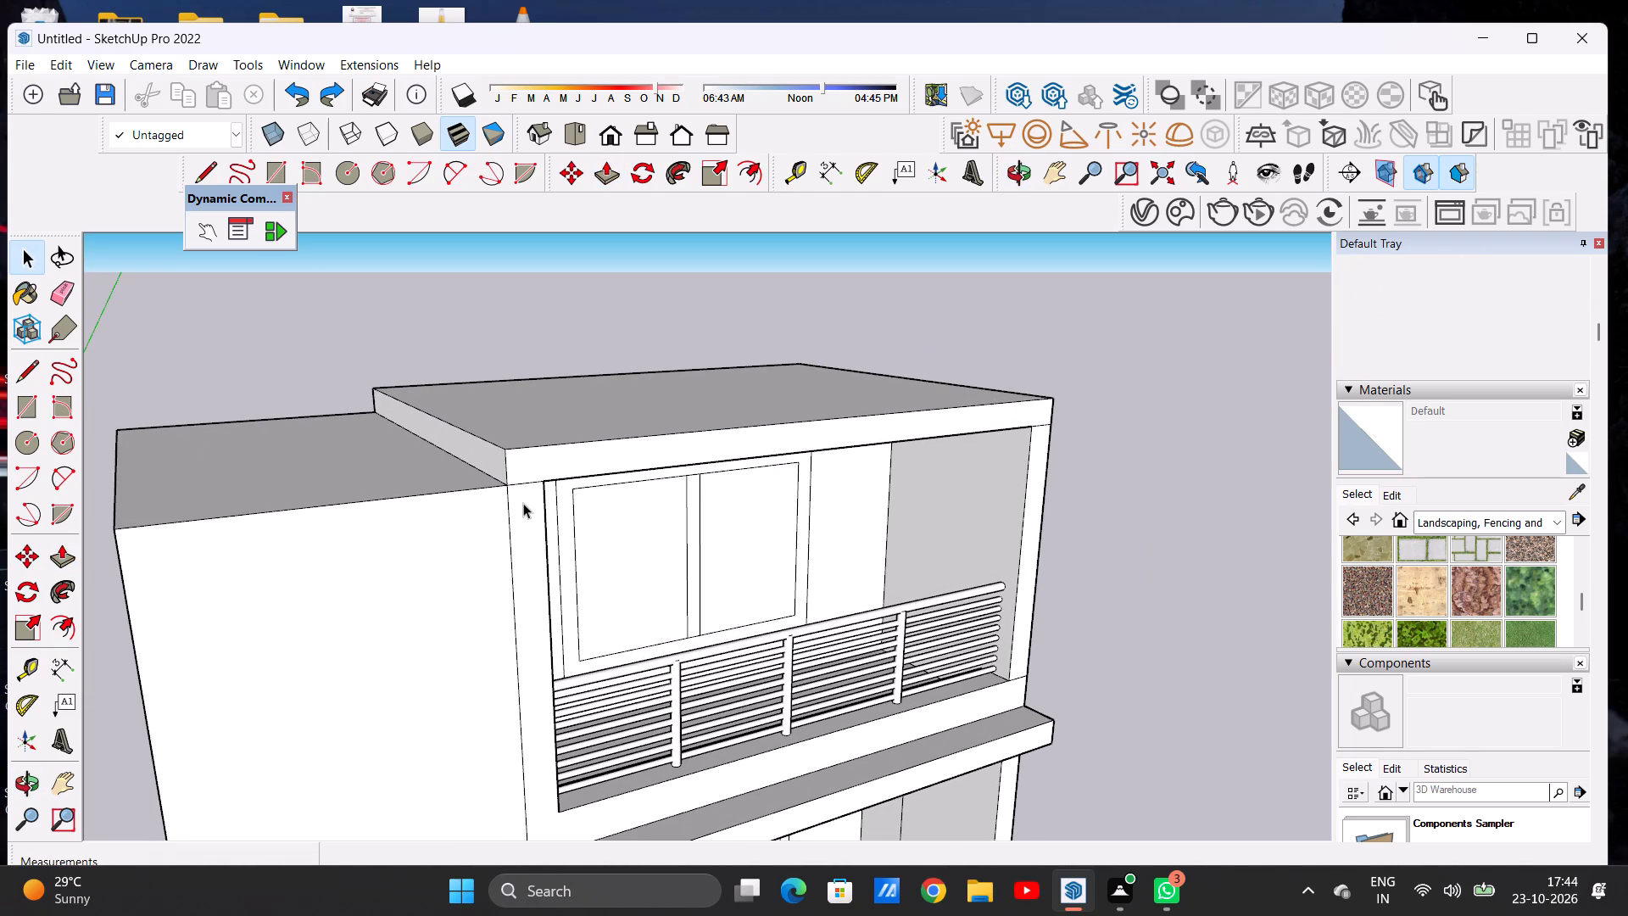
key("p")
scroll(349, 494, "down", 6)
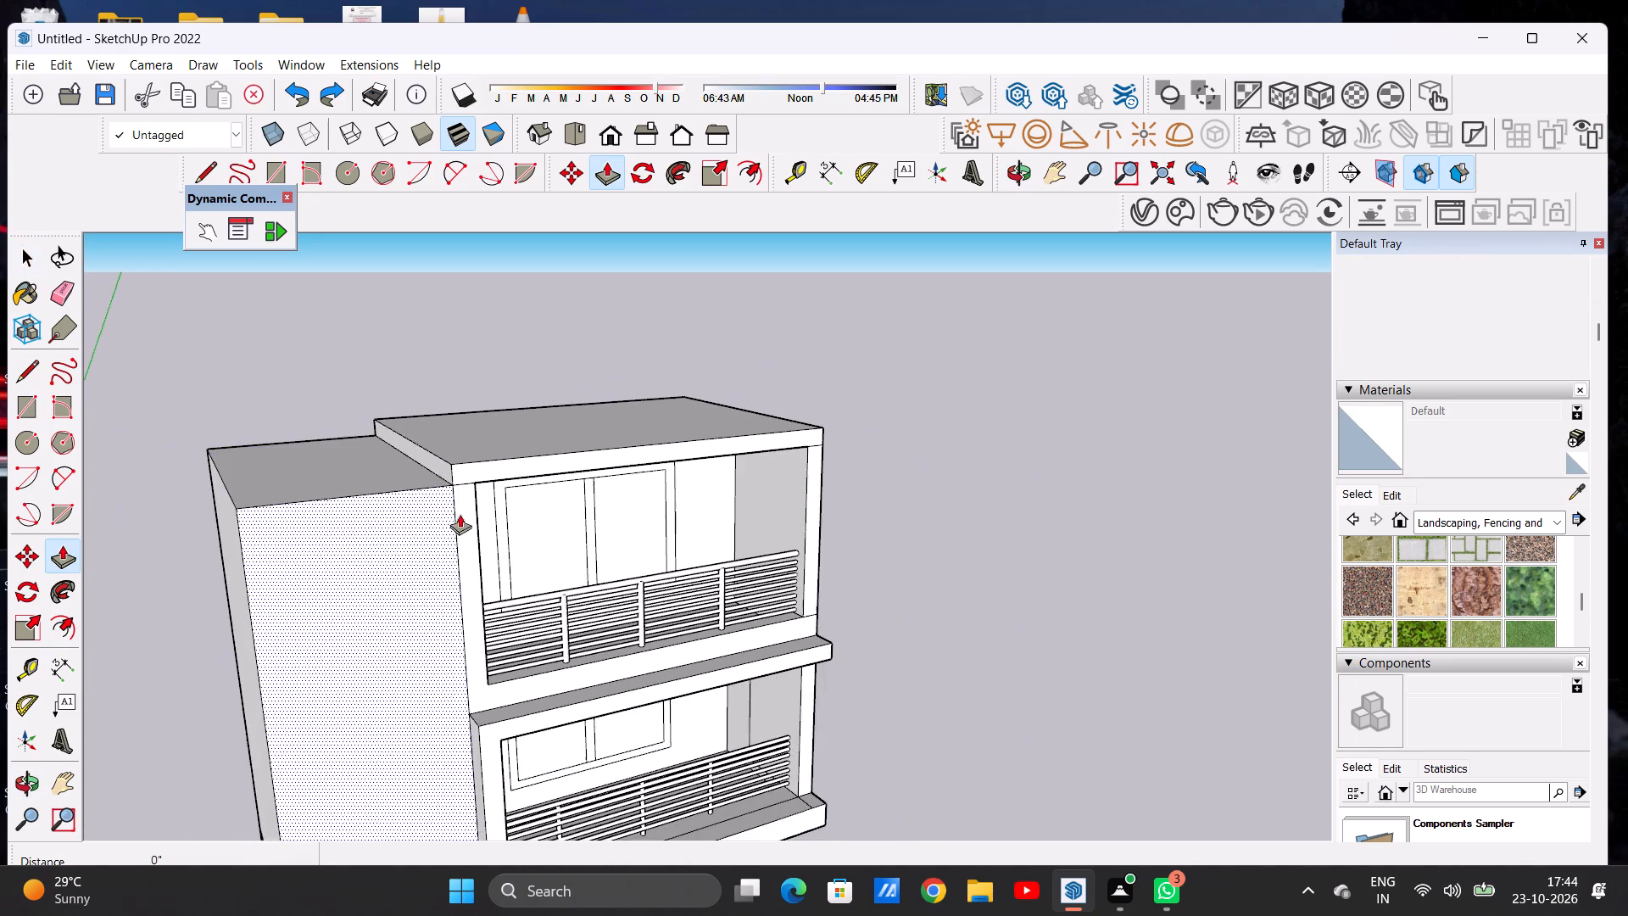
middle_click_drag(443, 555, 519, 550)
scroll(532, 416, "up", 7)
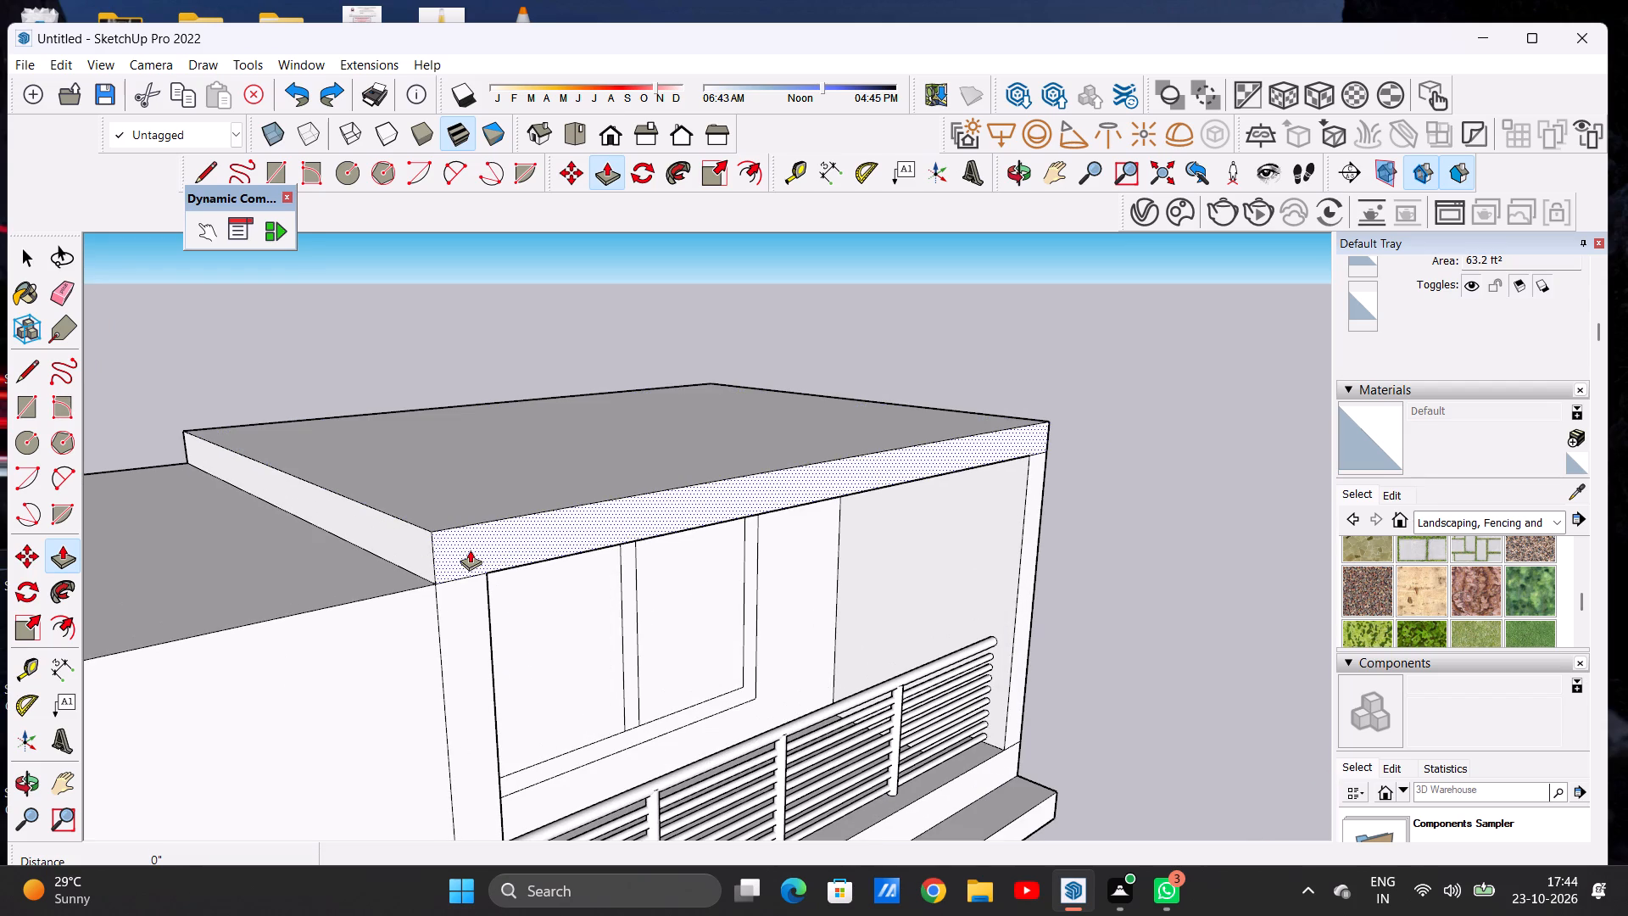
left_click(470, 550)
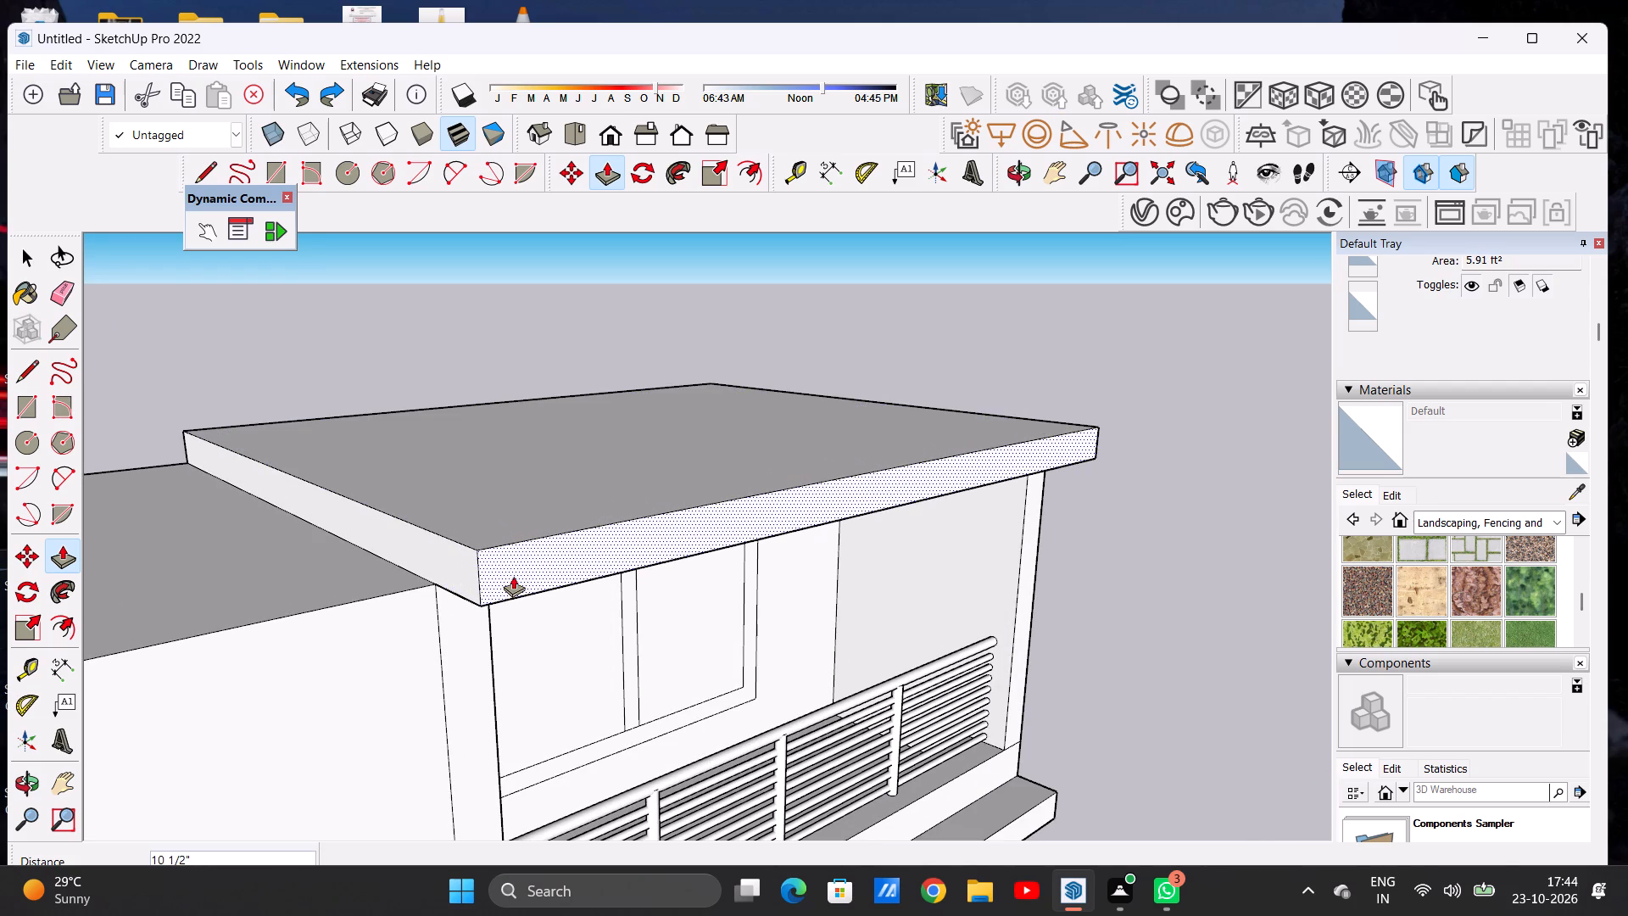
left_click(513, 576)
key("space")
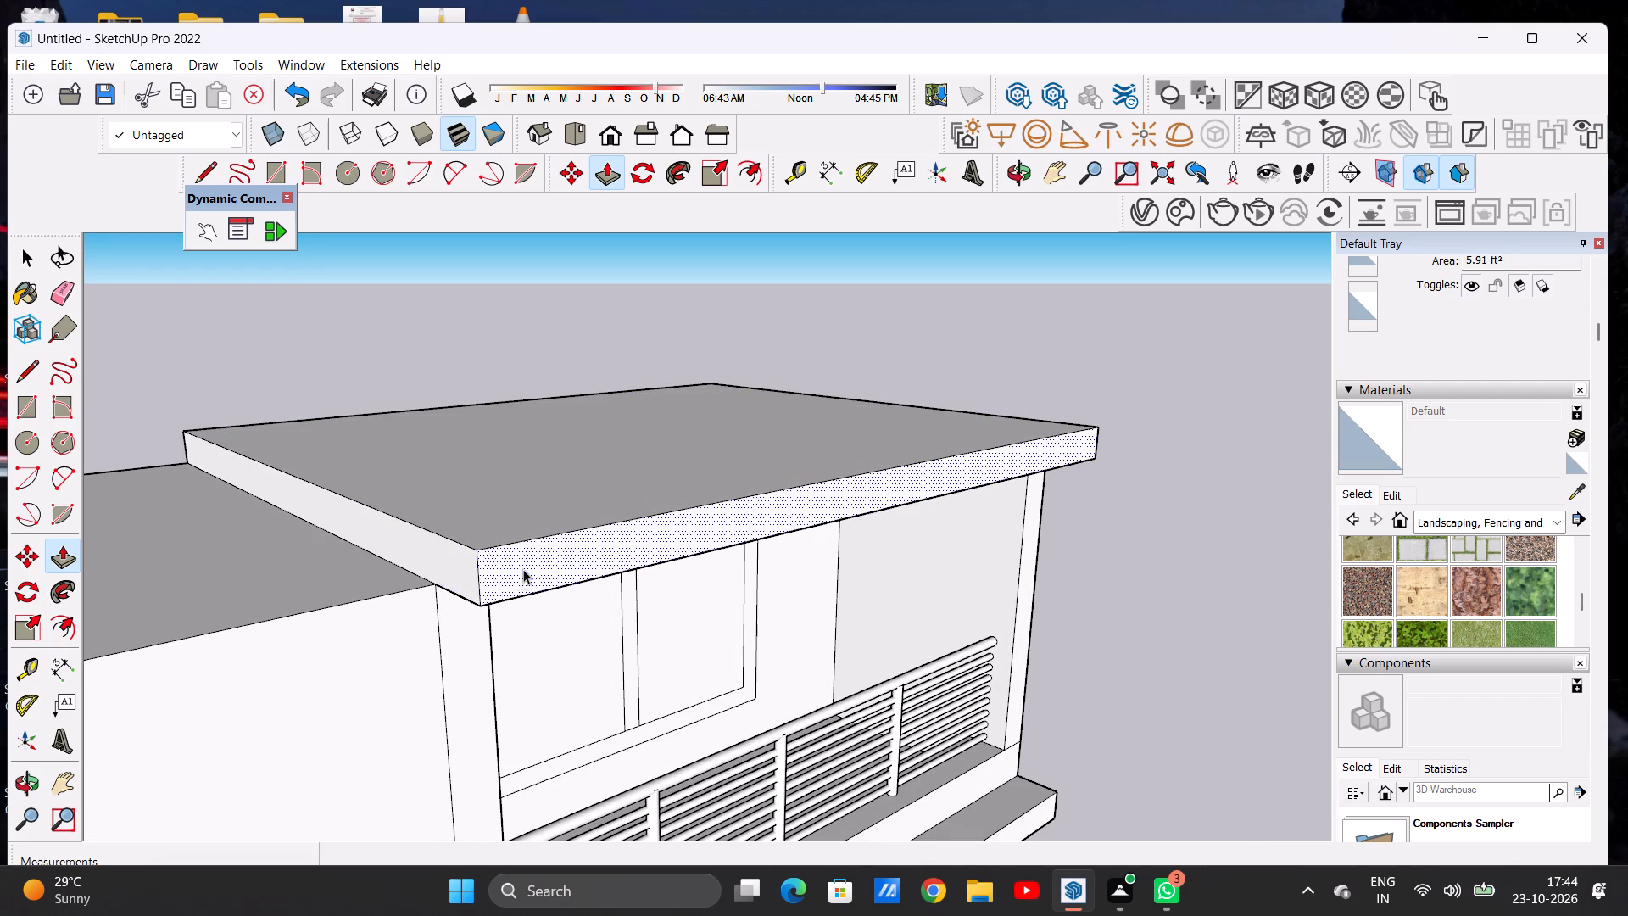
Examine the roof slab's overhang, top and underside above the upper balcony from the front and from above.
scroll(511, 572, "down", 7)
middle_click_drag(505, 581, 246, 521)
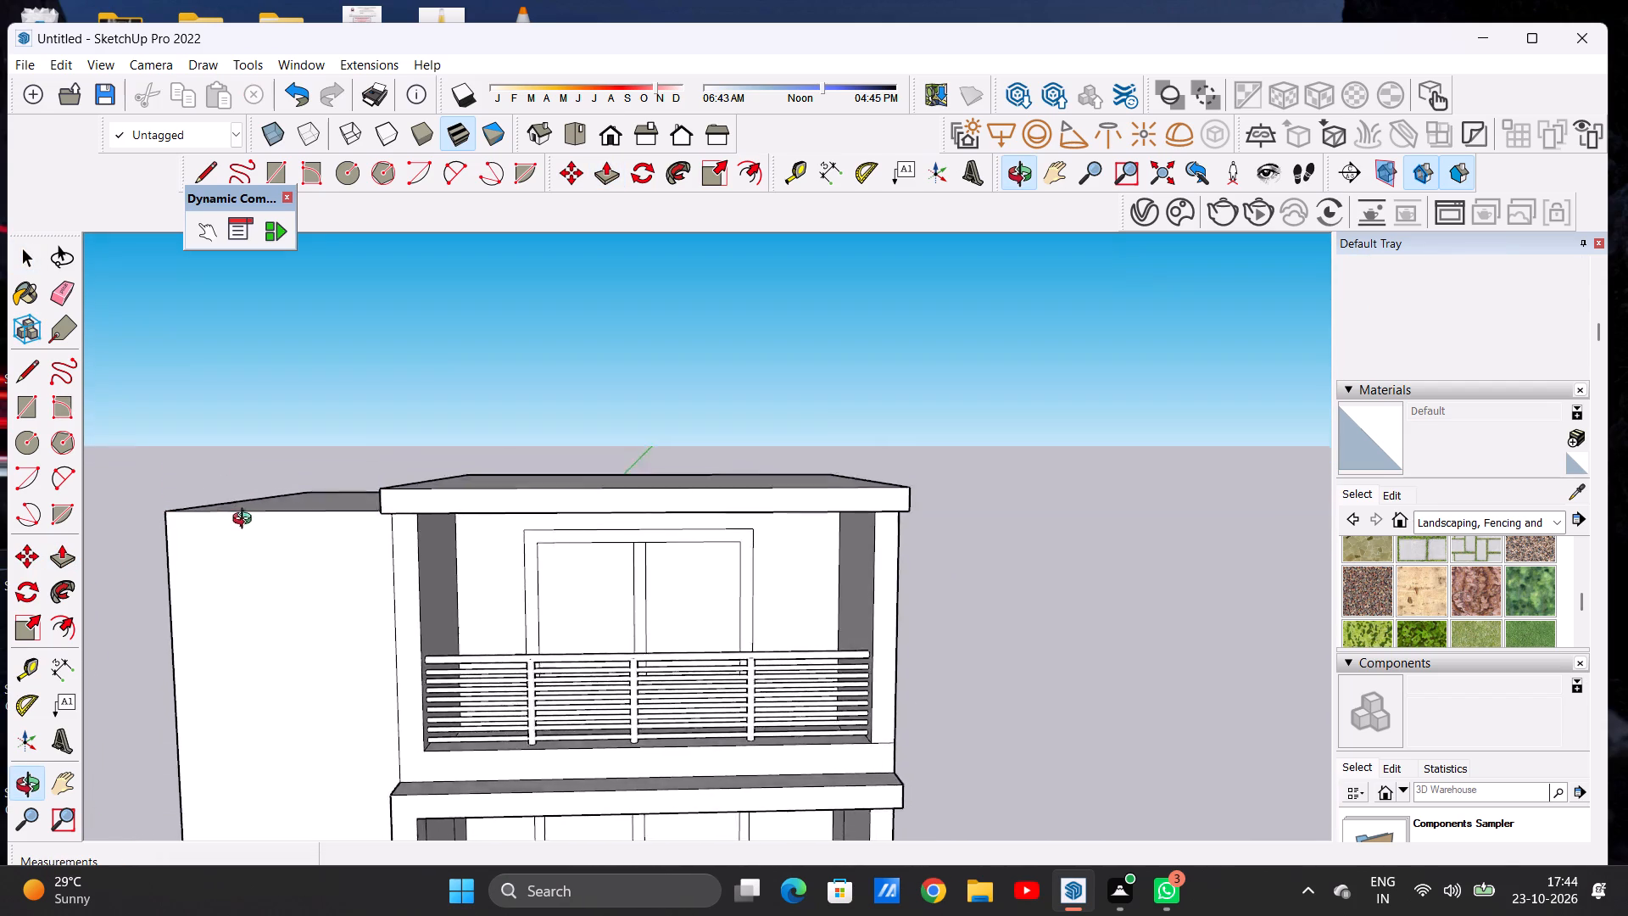
middle_click_drag(246, 521, 322, 581)
scroll(348, 581, "down", 5)
middle_click_drag(657, 589, 564, 574)
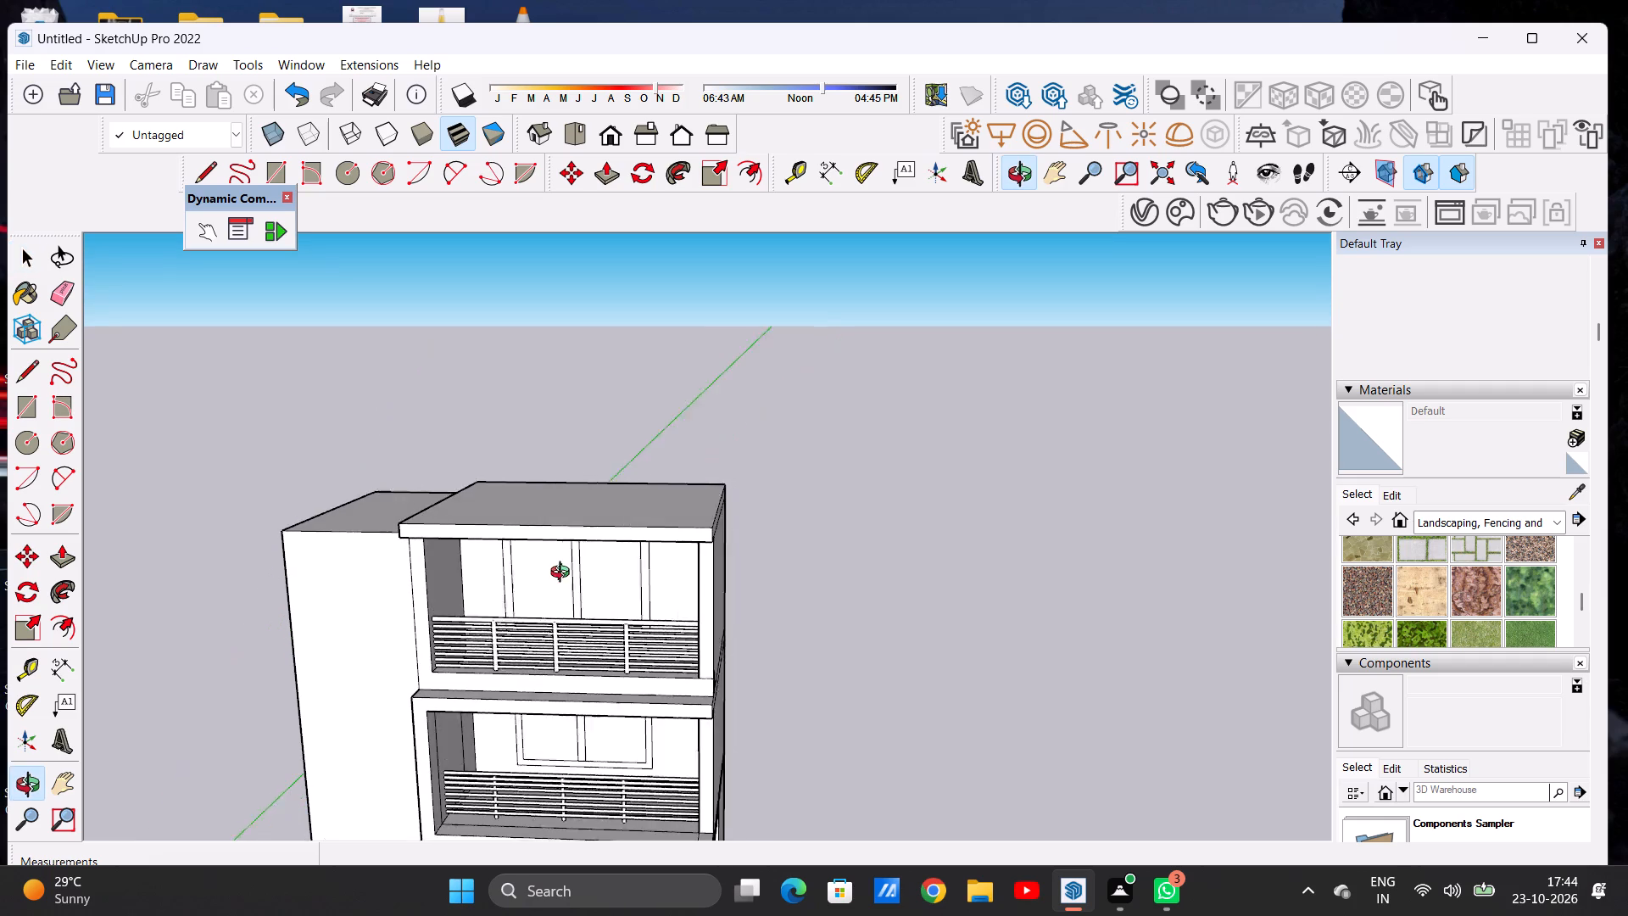
middle_click_drag(564, 574, 567, 574)
scroll(588, 571, "down", 5)
scroll(499, 591, "up", 6)
middle_click_drag(521, 506, 512, 591)
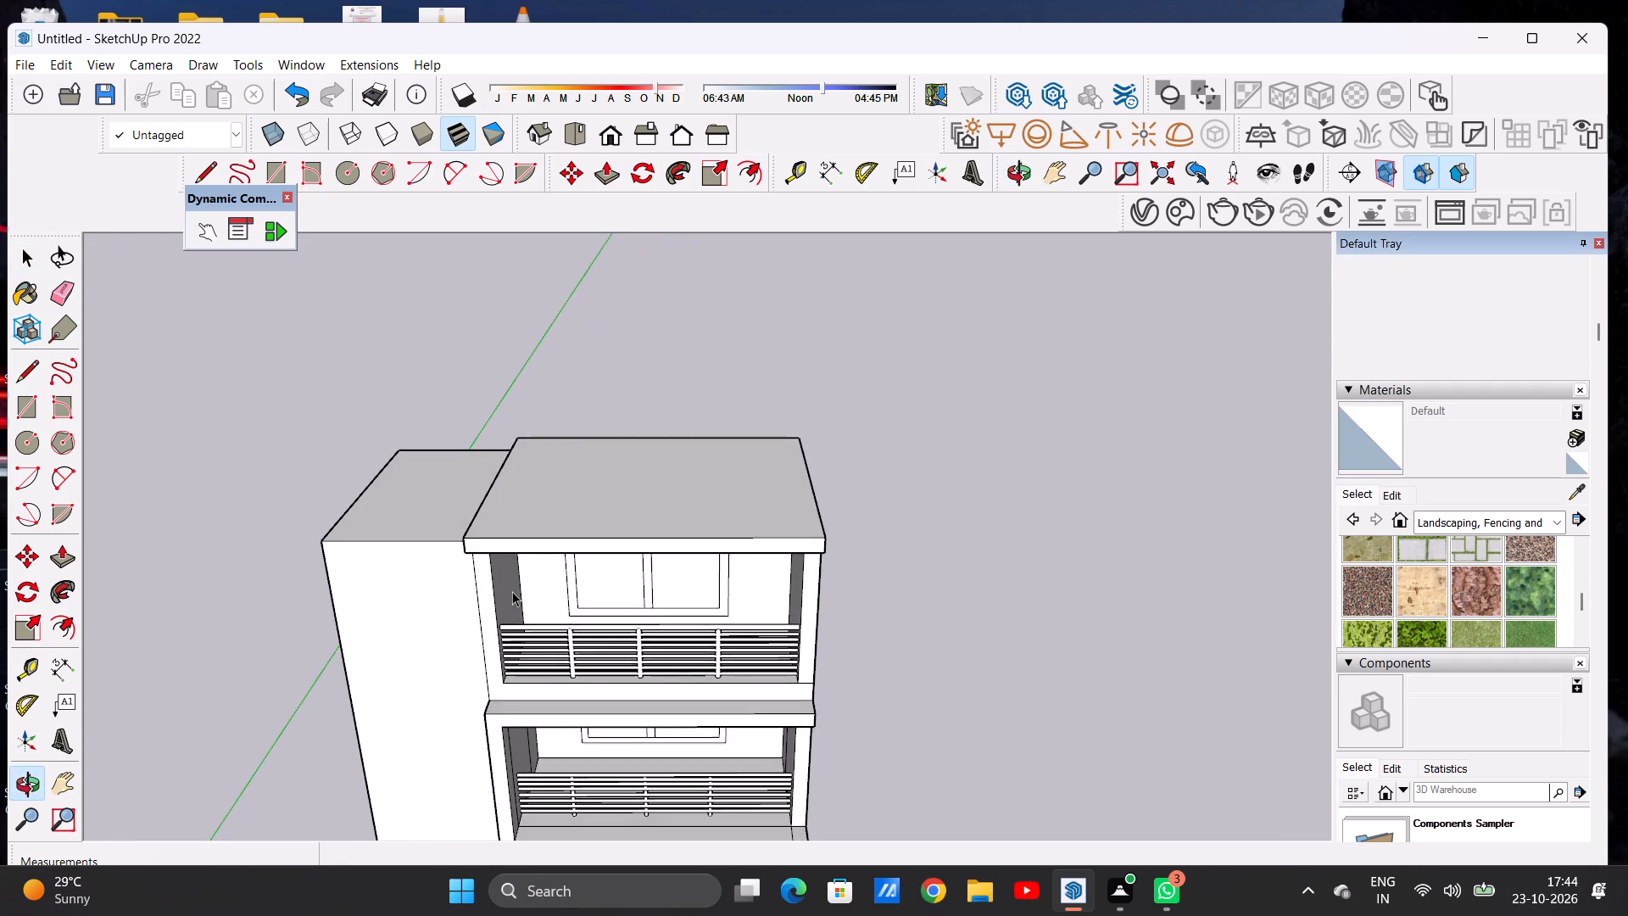
scroll(527, 510, "up", 2)
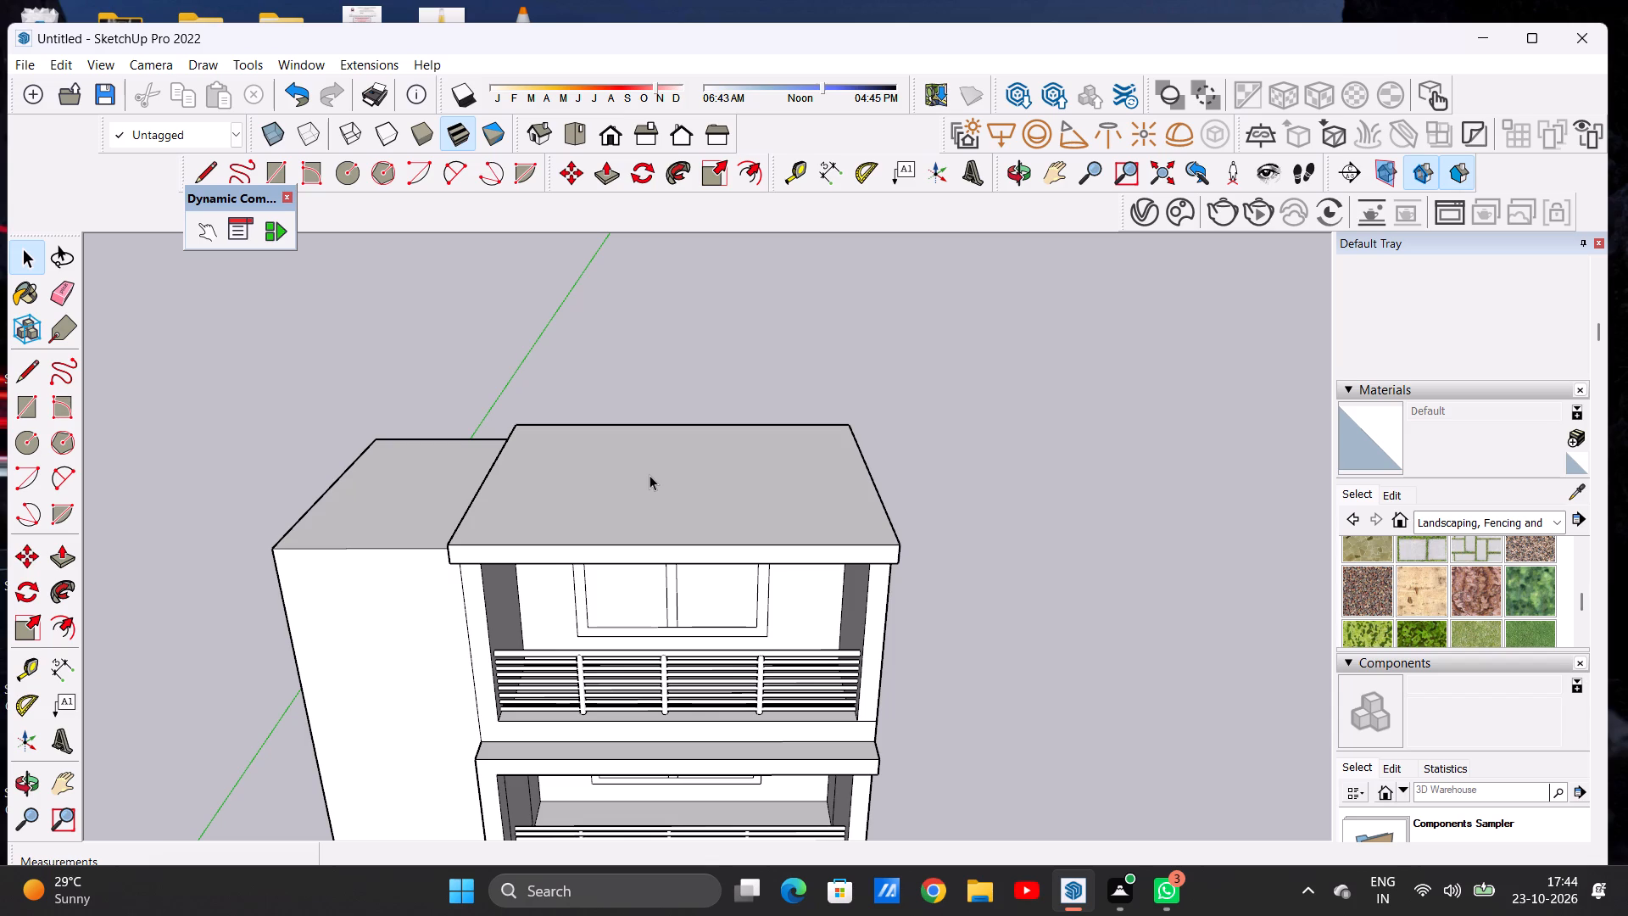
scroll(651, 465, "down", 6)
middle_click_drag(715, 446, 715, 459)
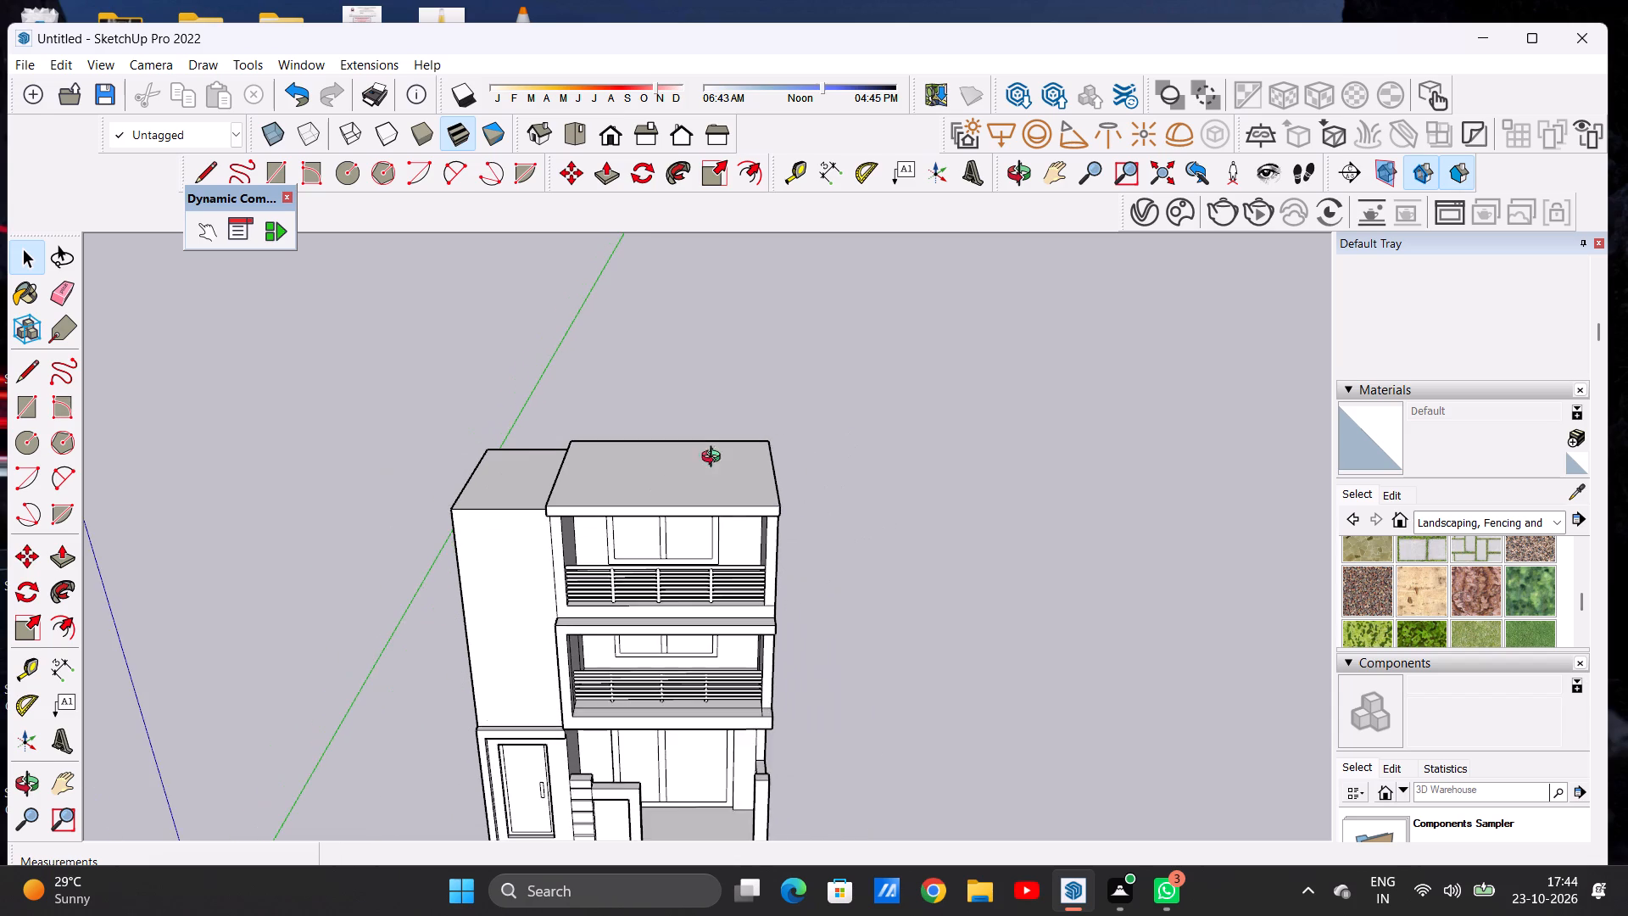
middle_click_drag(715, 459, 710, 536)
scroll(697, 509, "up", 6)
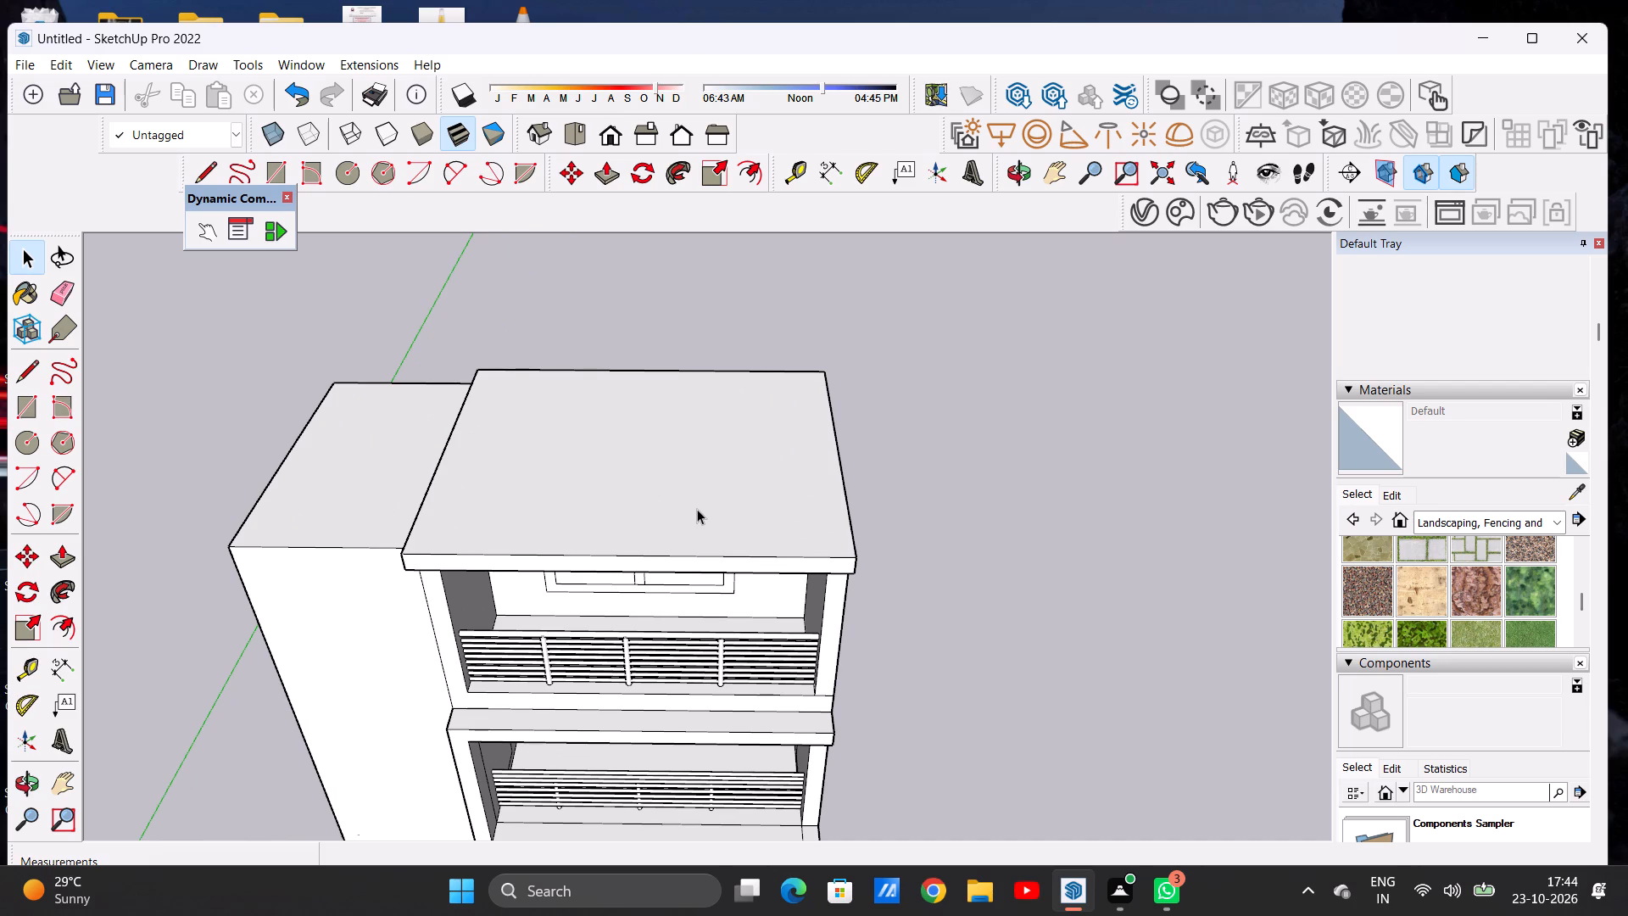
scroll(465, 556, "up", 4)
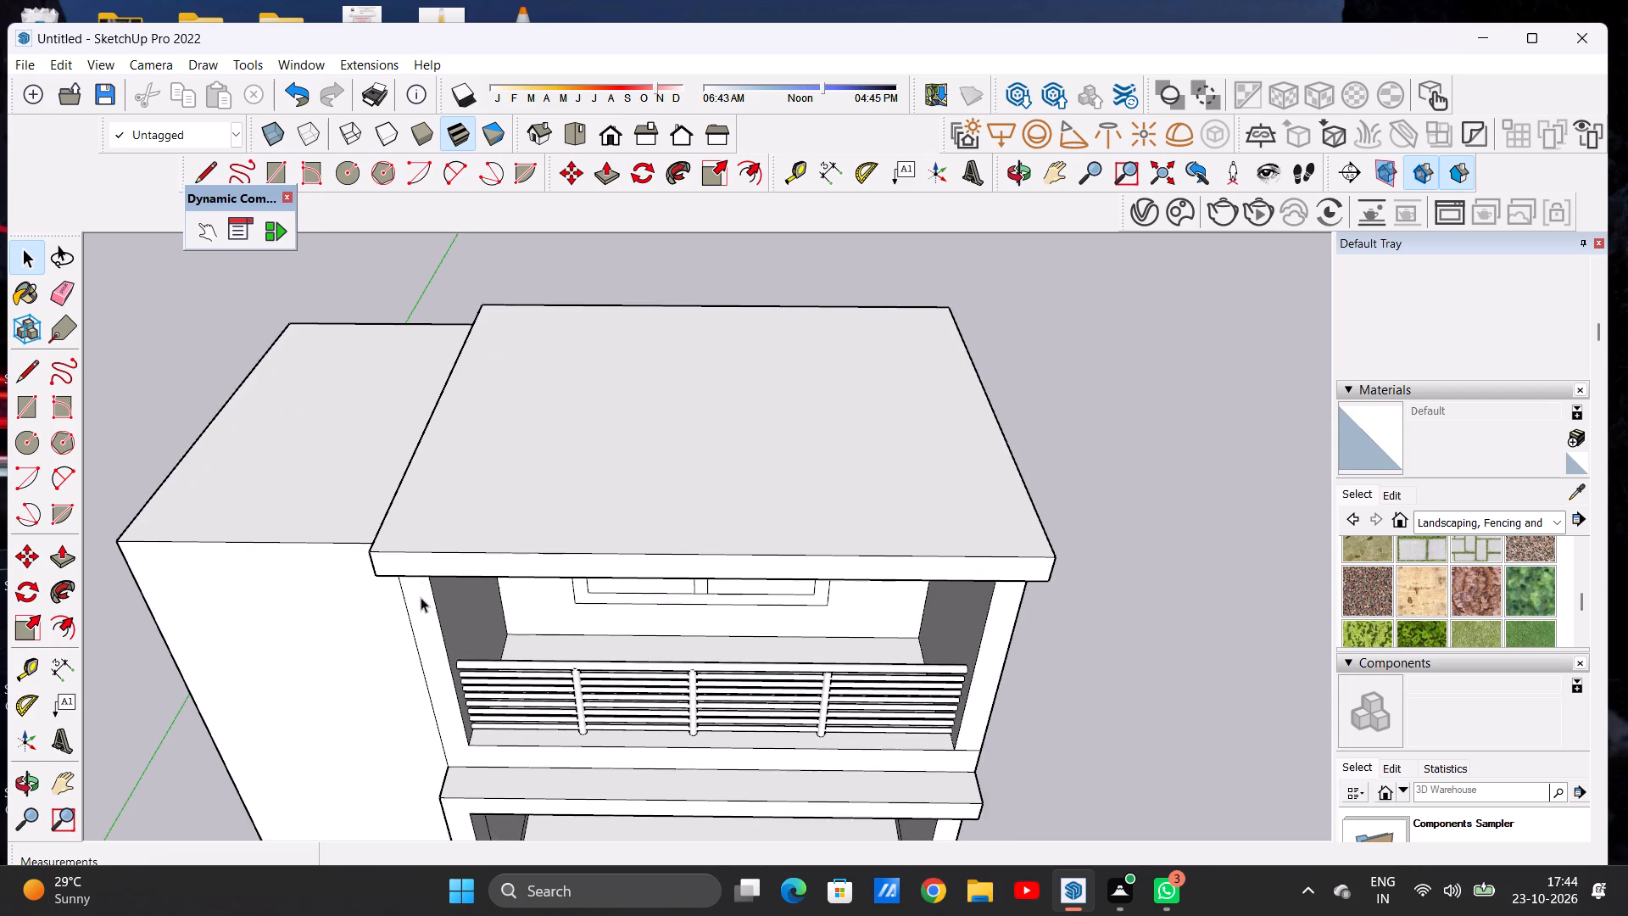
middle_click_drag(424, 567, 416, 276)
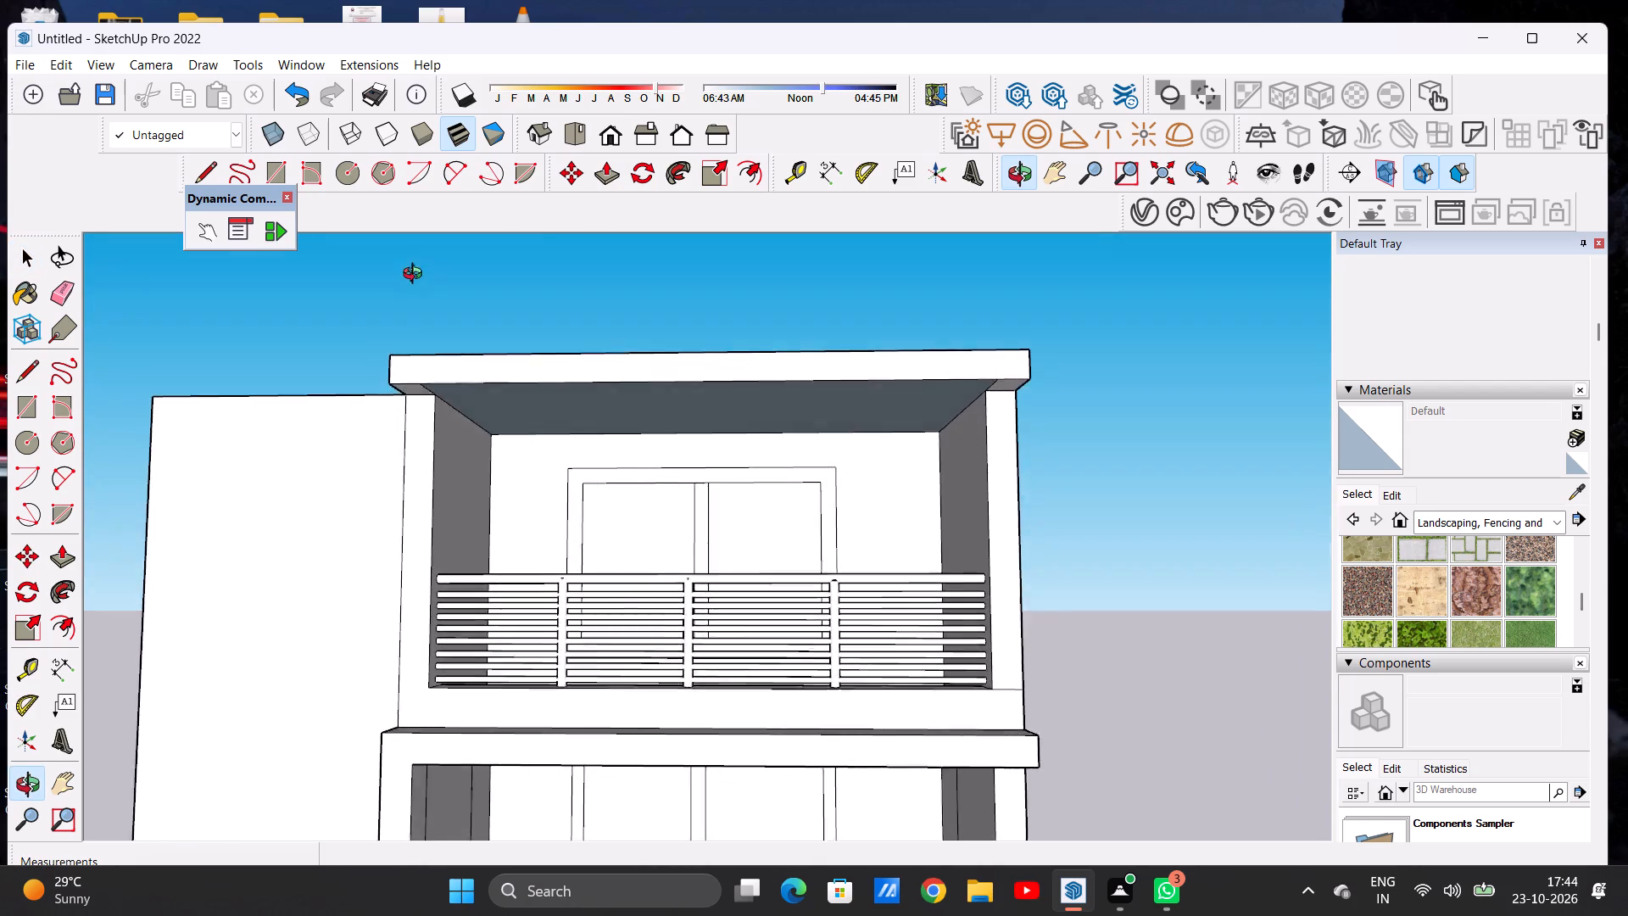
middle_click_drag(416, 276, 423, 246)
middle_click_drag(493, 461, 507, 518)
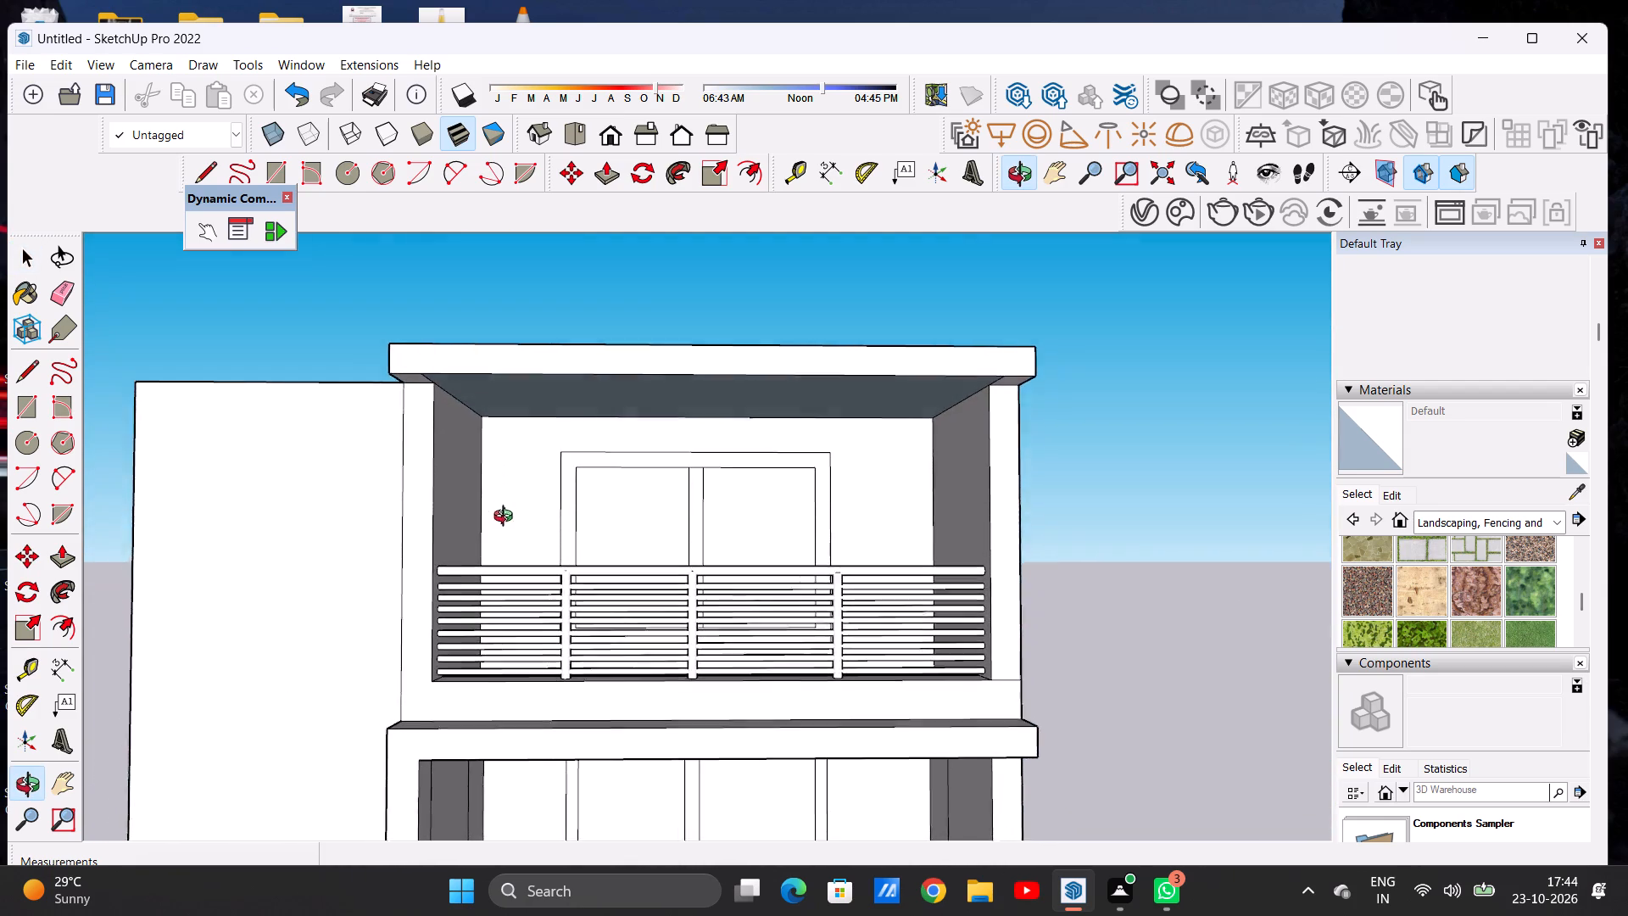
middle_click_drag(507, 518, 505, 525)
middle_click_drag(515, 406, 493, 539)
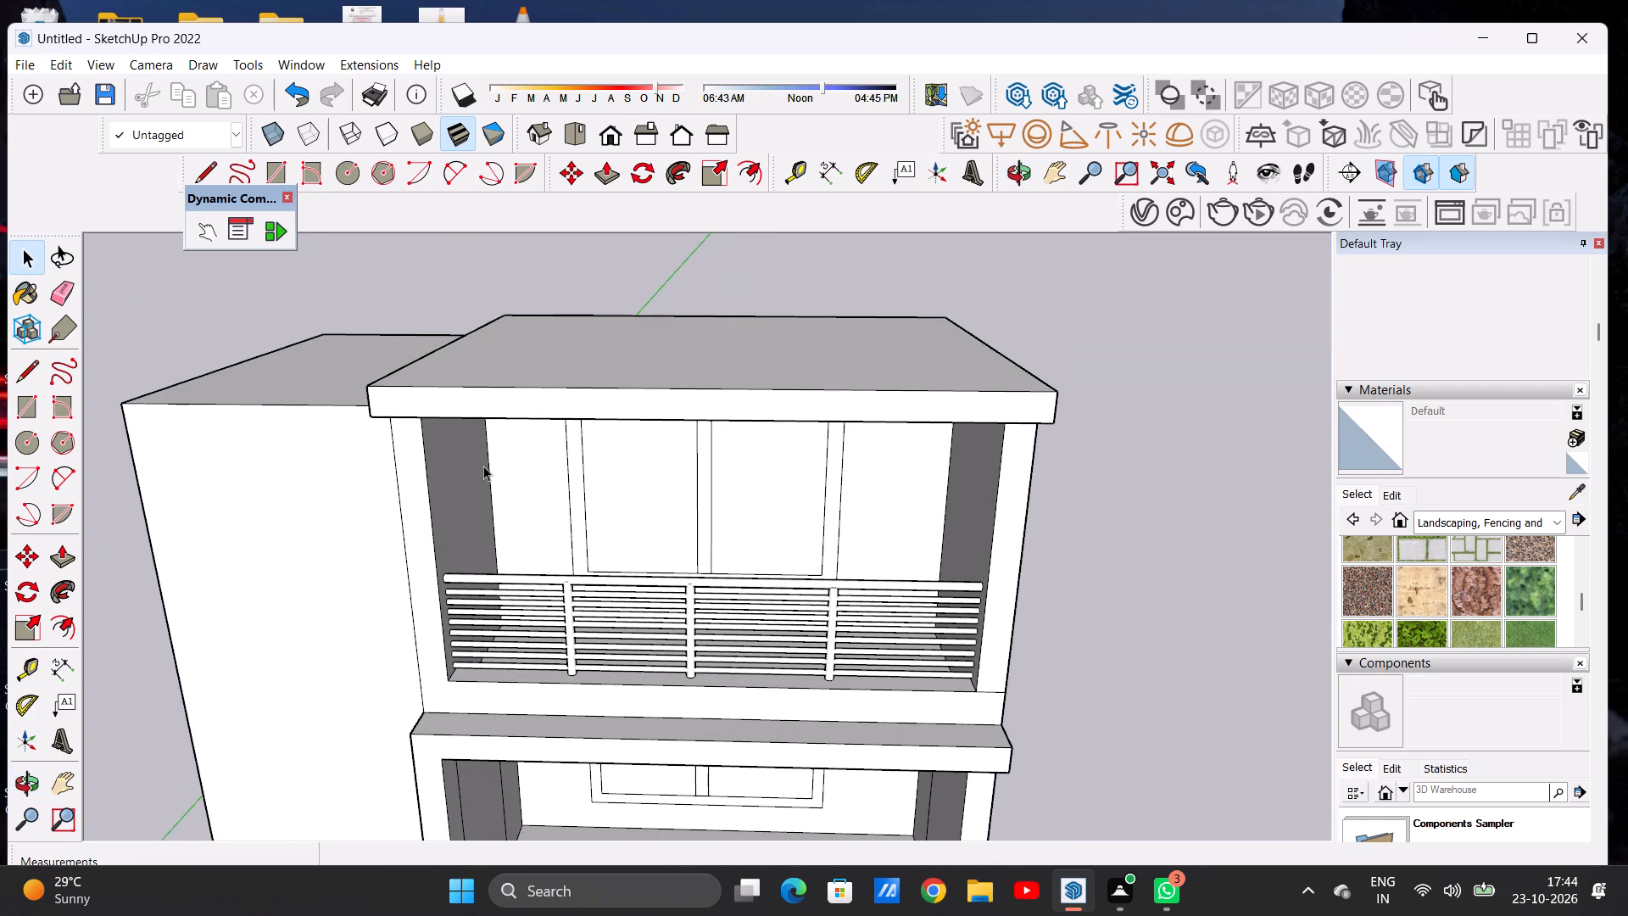
middle_click_drag(483, 463, 406, 355)
middle_click_drag(406, 353, 438, 474)
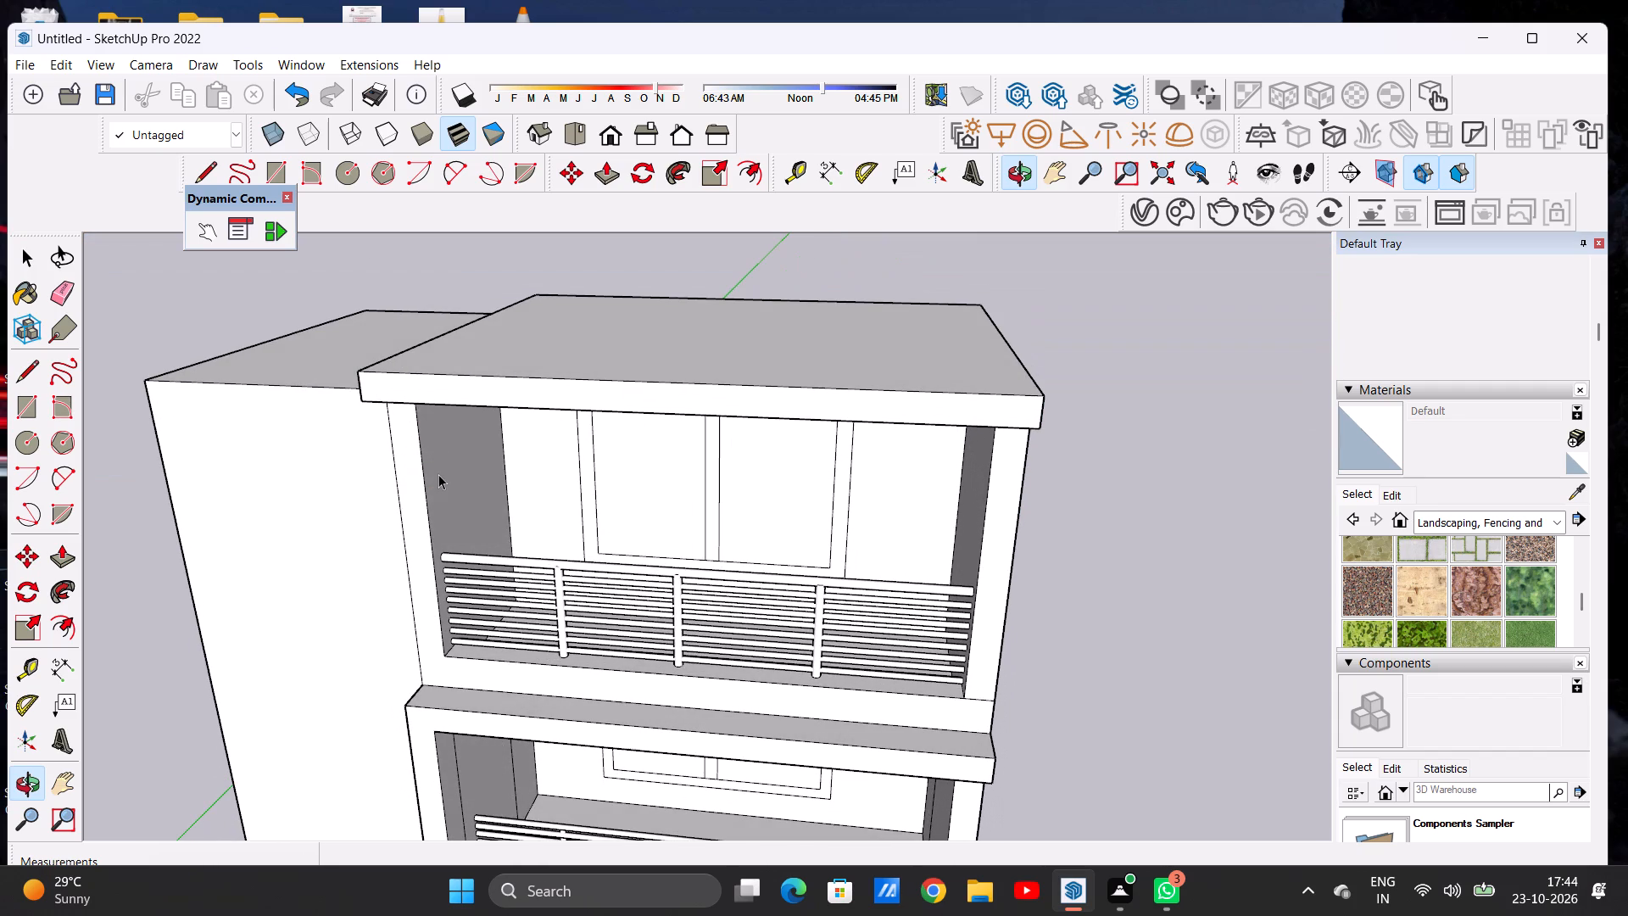
Draw a line about 11' 4 1/8" long across the roof slab's top, parallel to and set back from its front edge.
key("l")
scroll(443, 473, "down", 4)
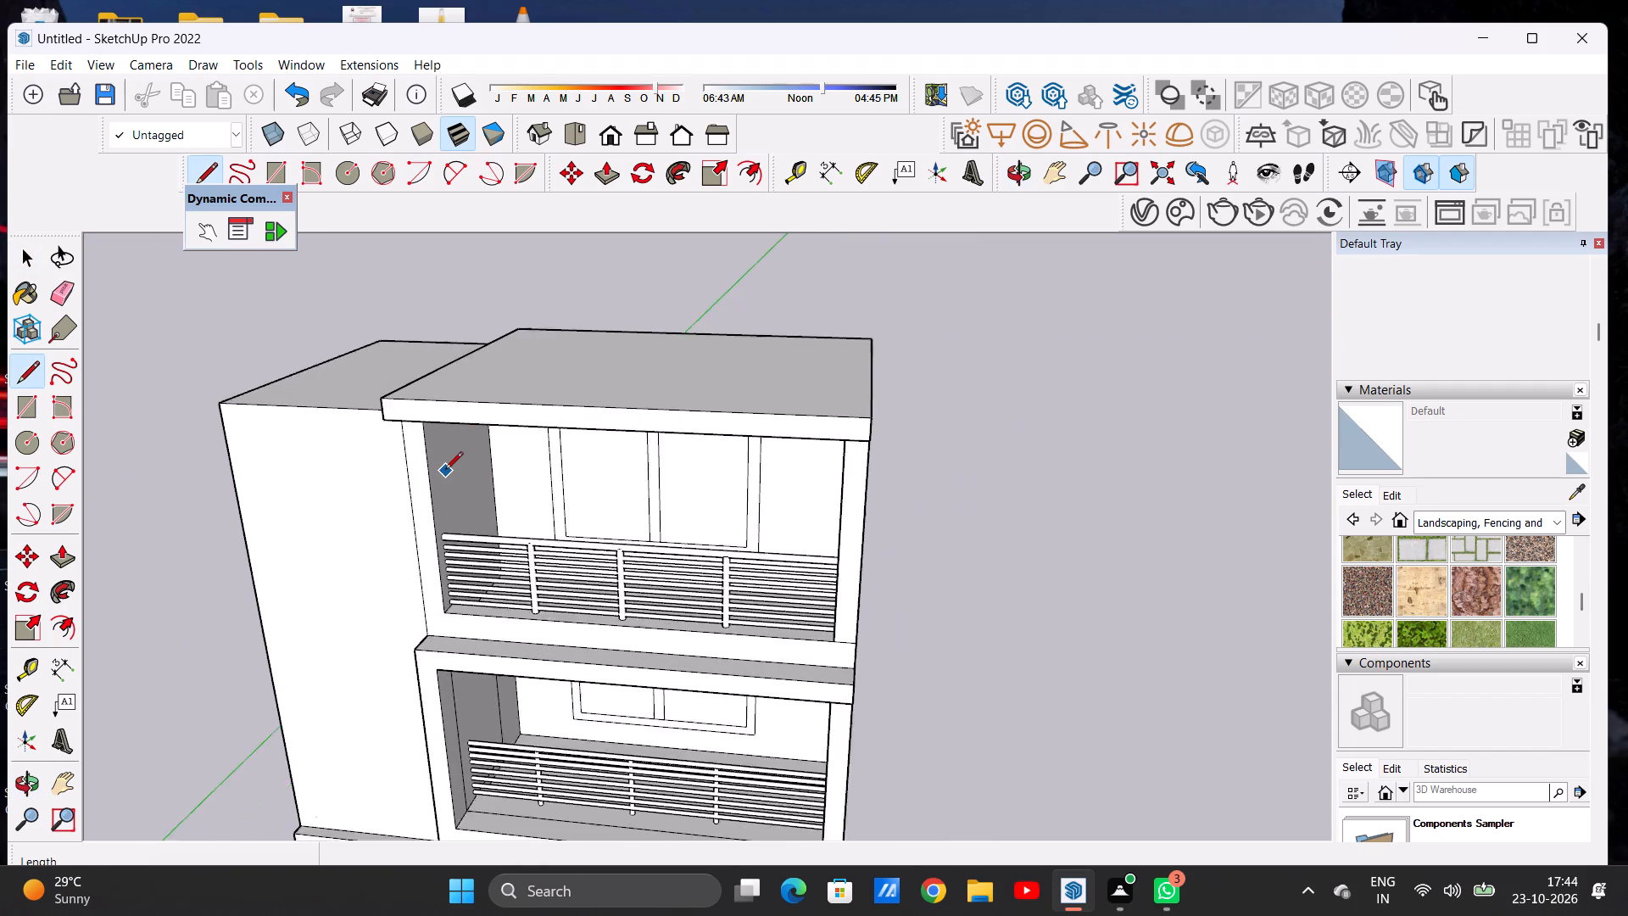
scroll(445, 471, "down", 1)
middle_click_drag(471, 415, 505, 600)
scroll(435, 497, "up", 5)
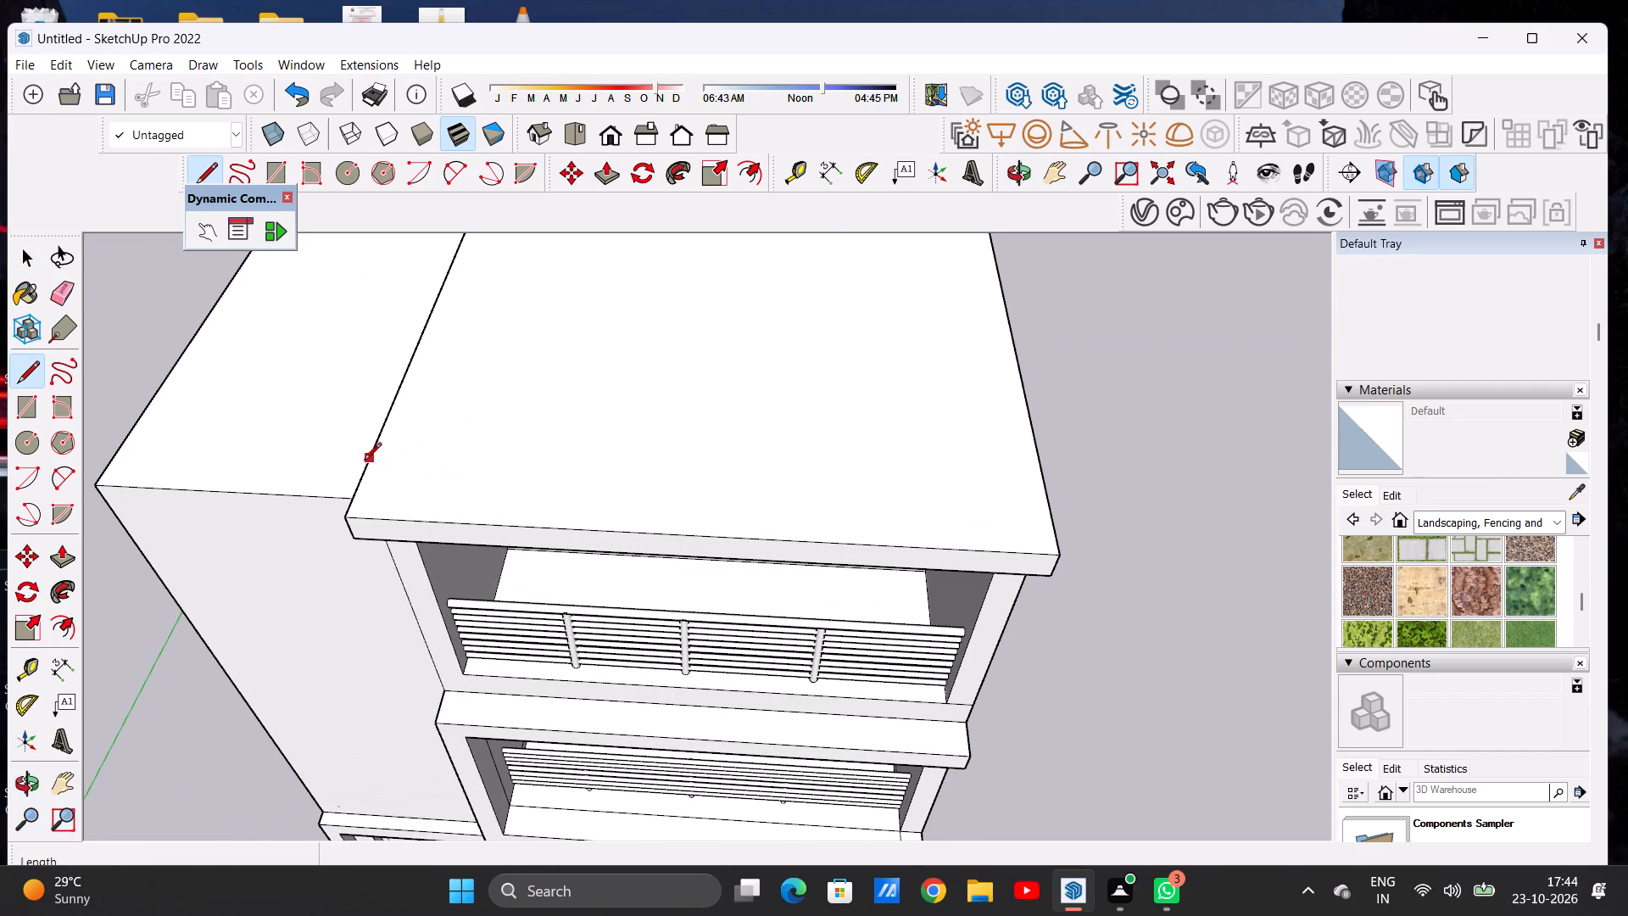
left_click(367, 470)
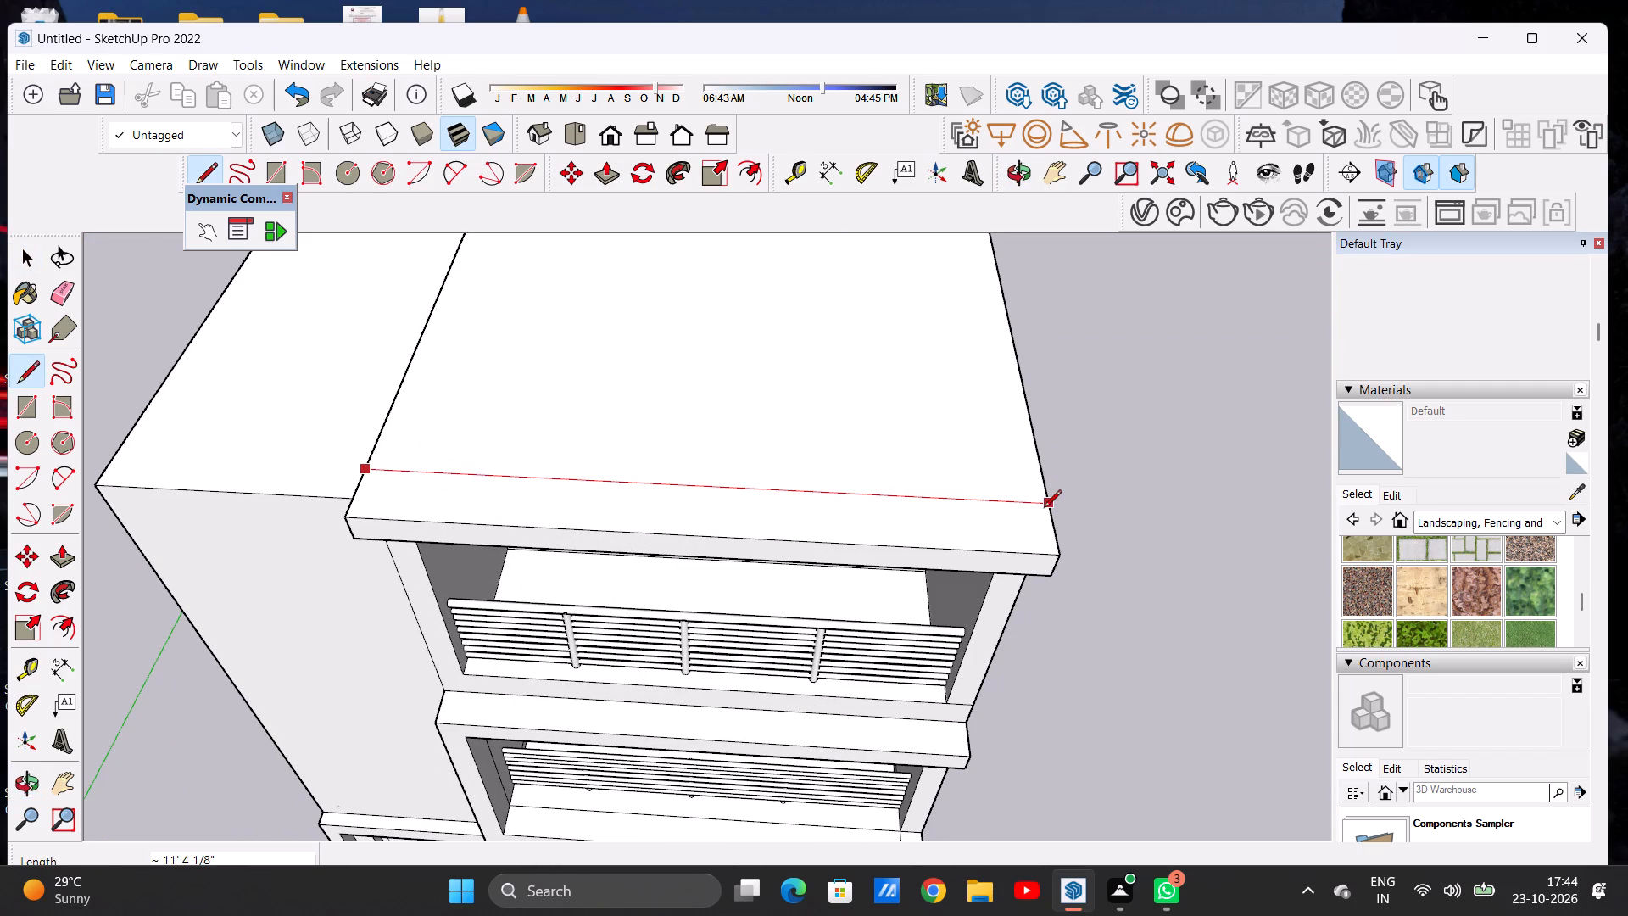
left_click(1044, 509)
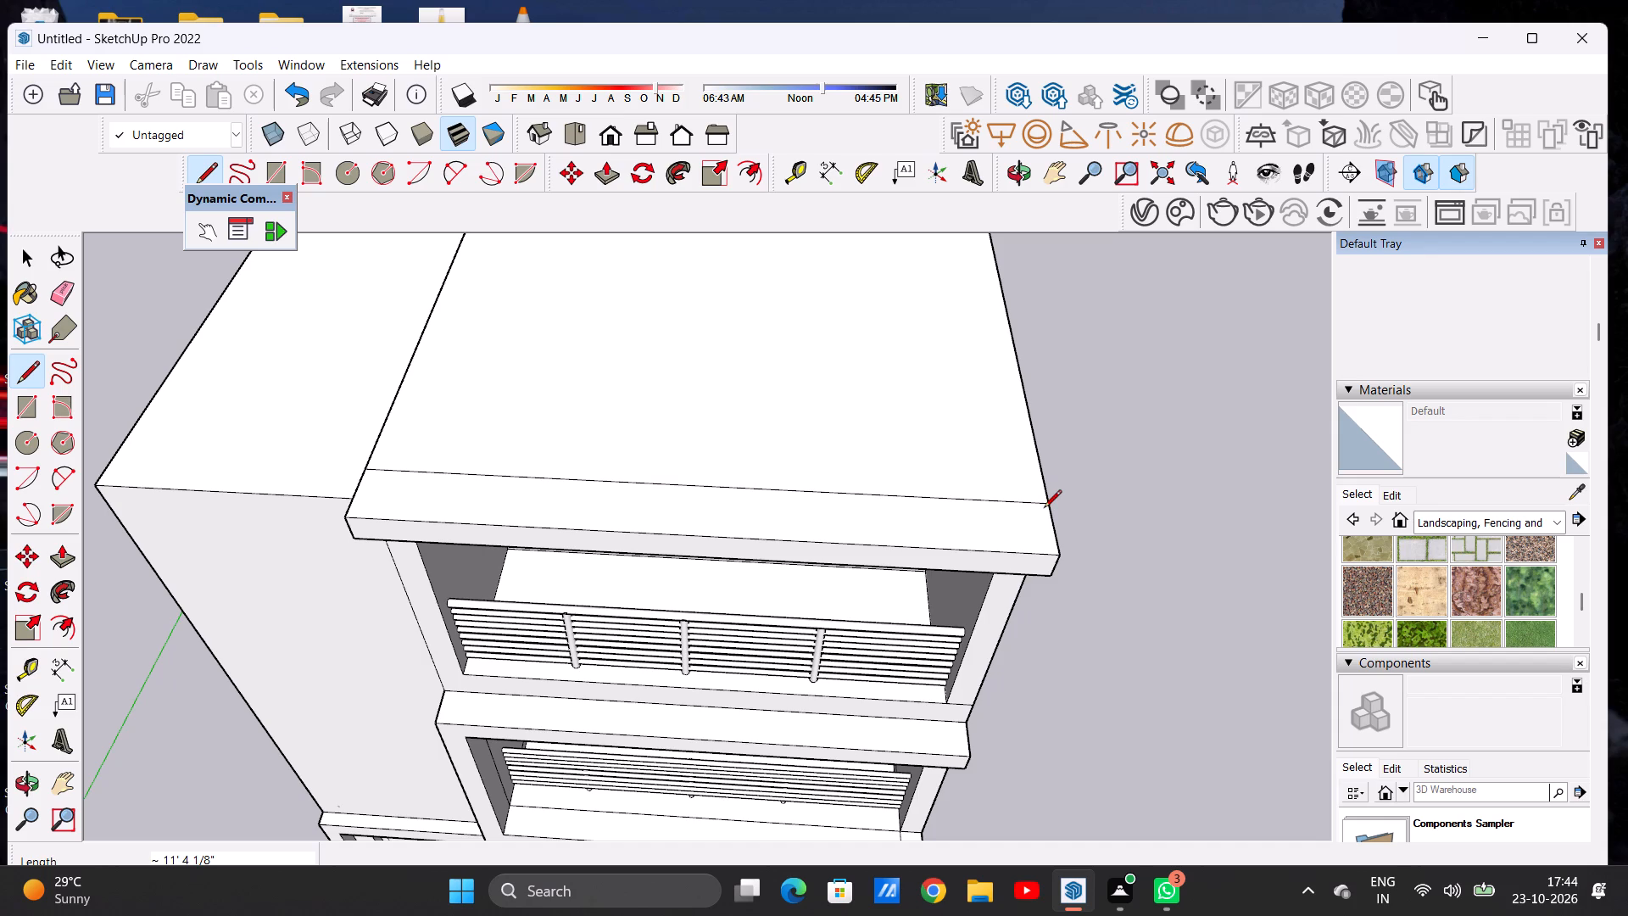
key("space")
Push/Pull the roof slab's larger top face behind the line up about 1' 13/16" as a raised parapet block.
scroll(916, 514, "down", 12)
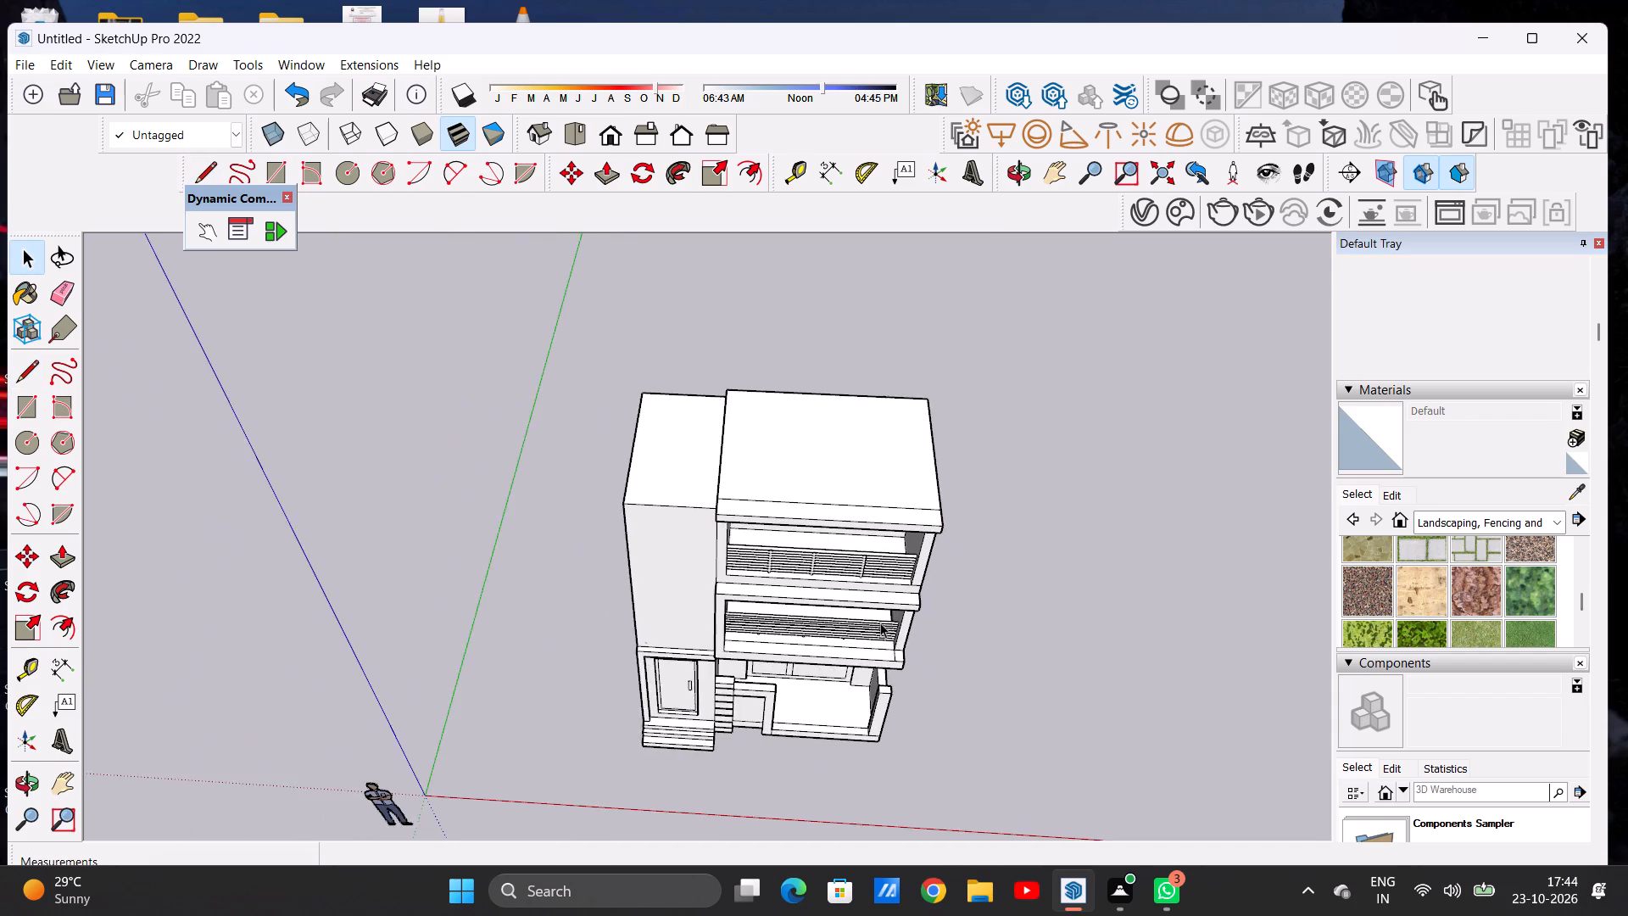
middle_click_drag(878, 623, 711, 363)
scroll(883, 381, "up", 6)
middle_click_drag(874, 441, 884, 503)
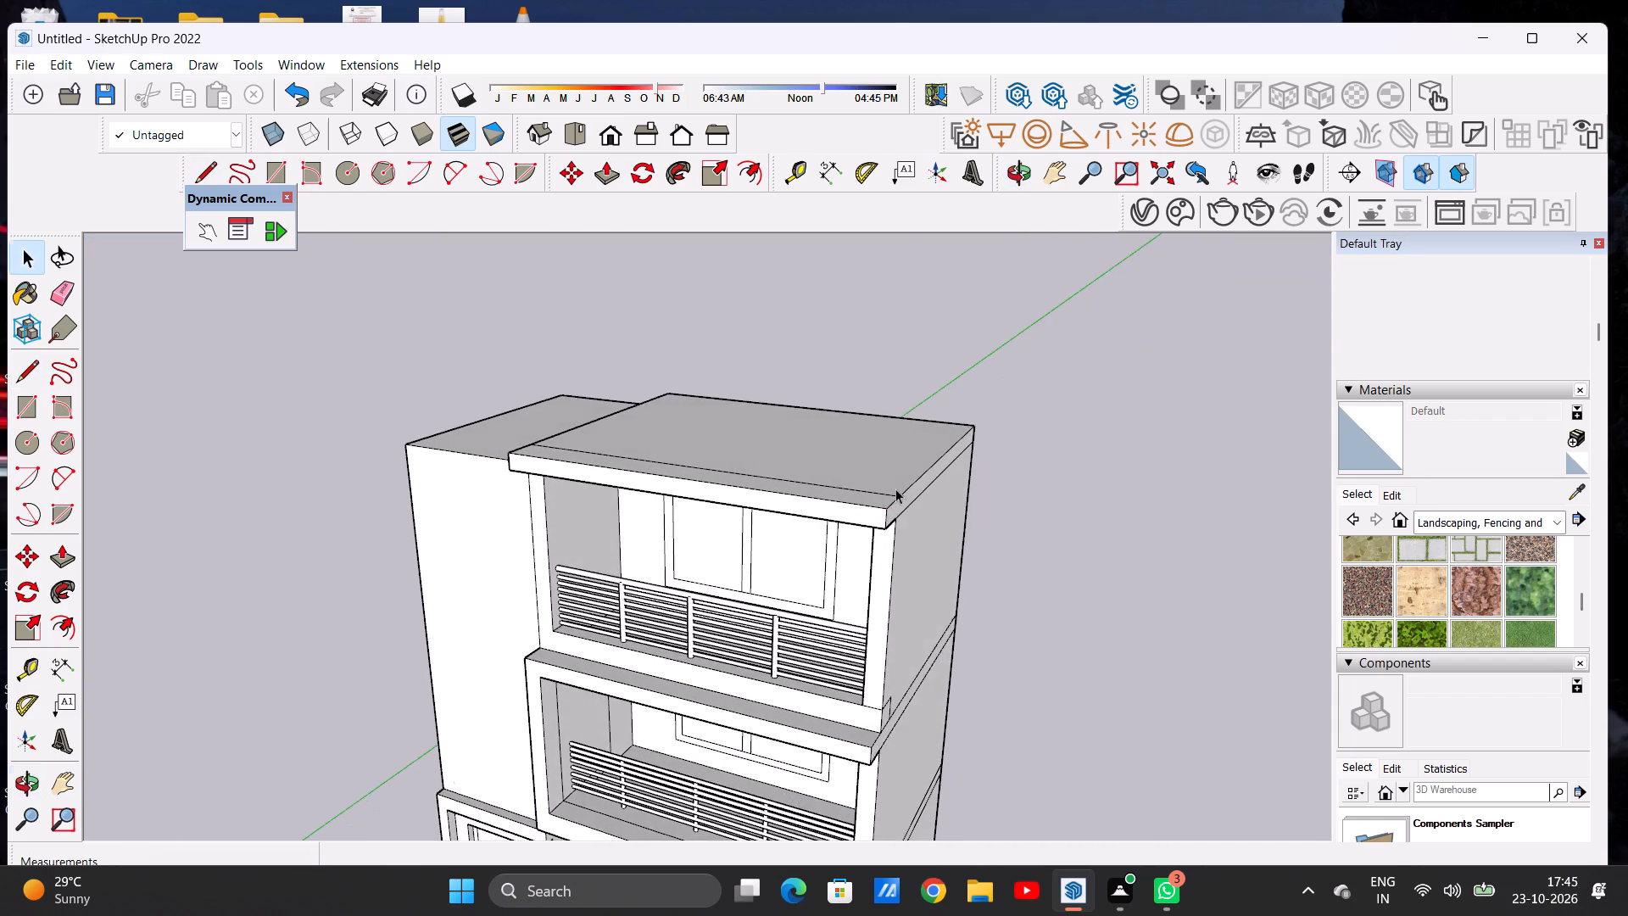
scroll(897, 485, "up", 3)
key("p")
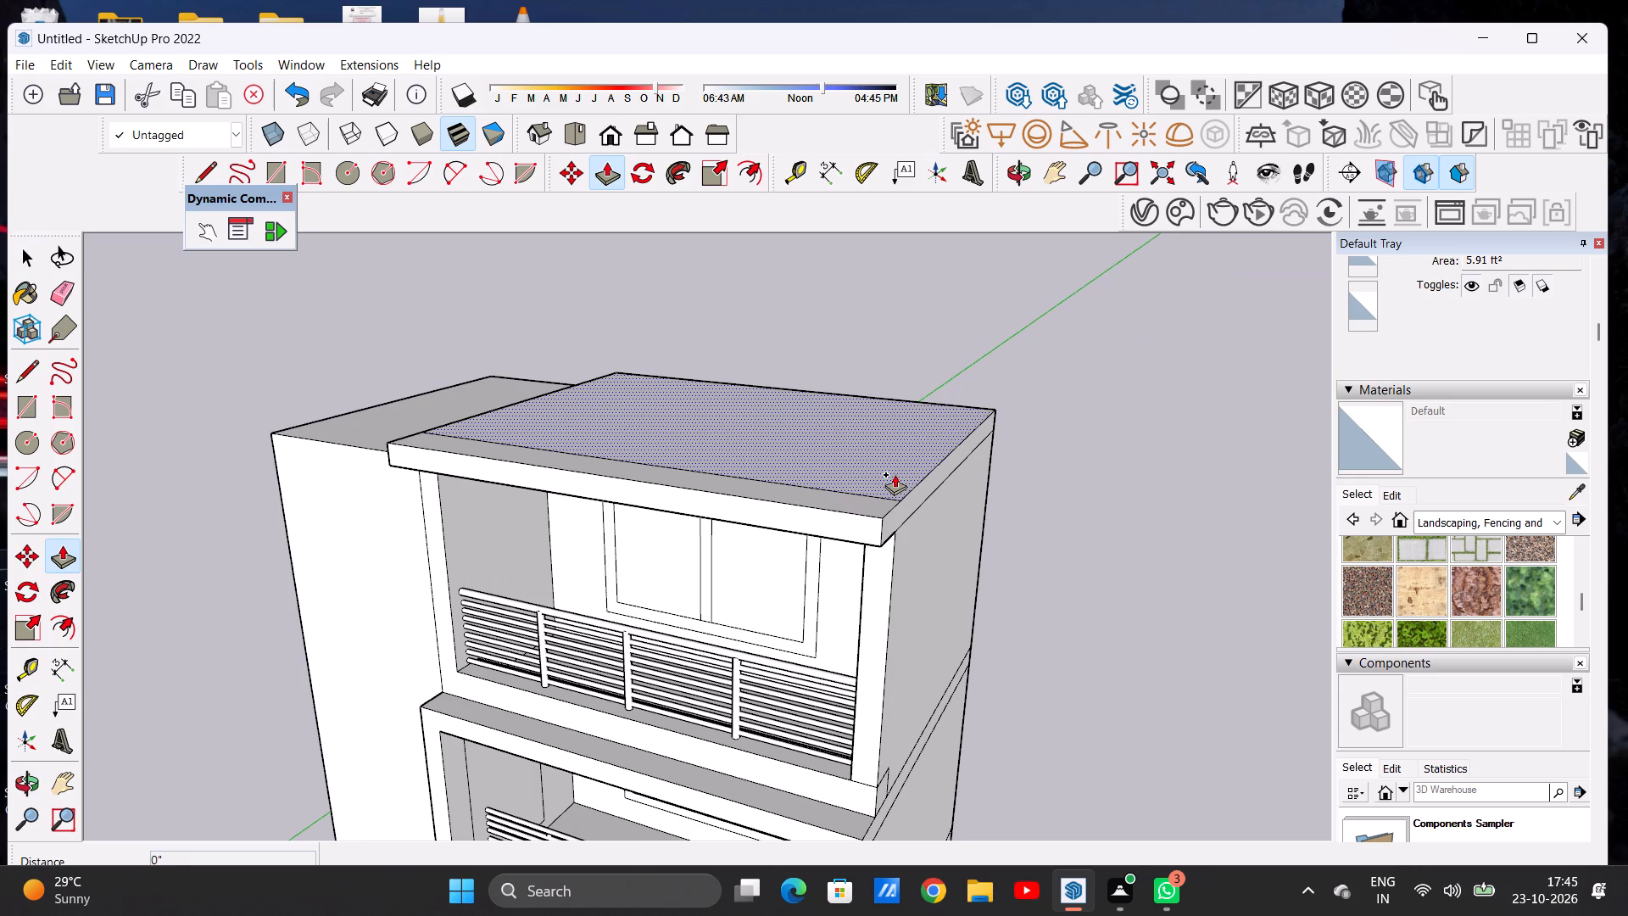
left_click(895, 474)
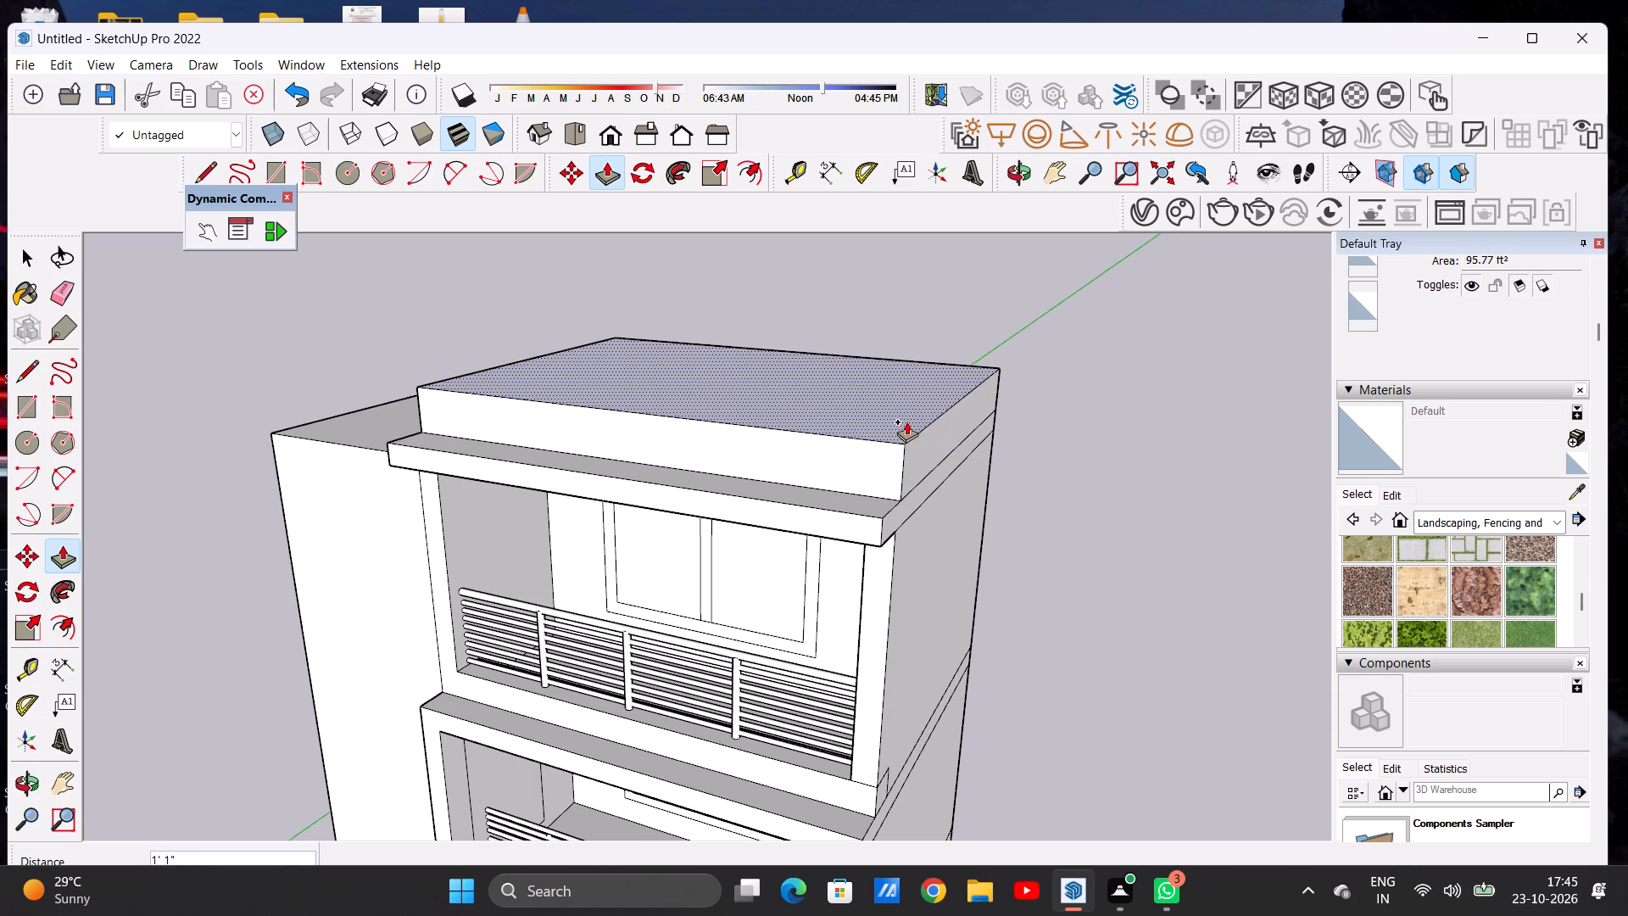
left_click(906, 422)
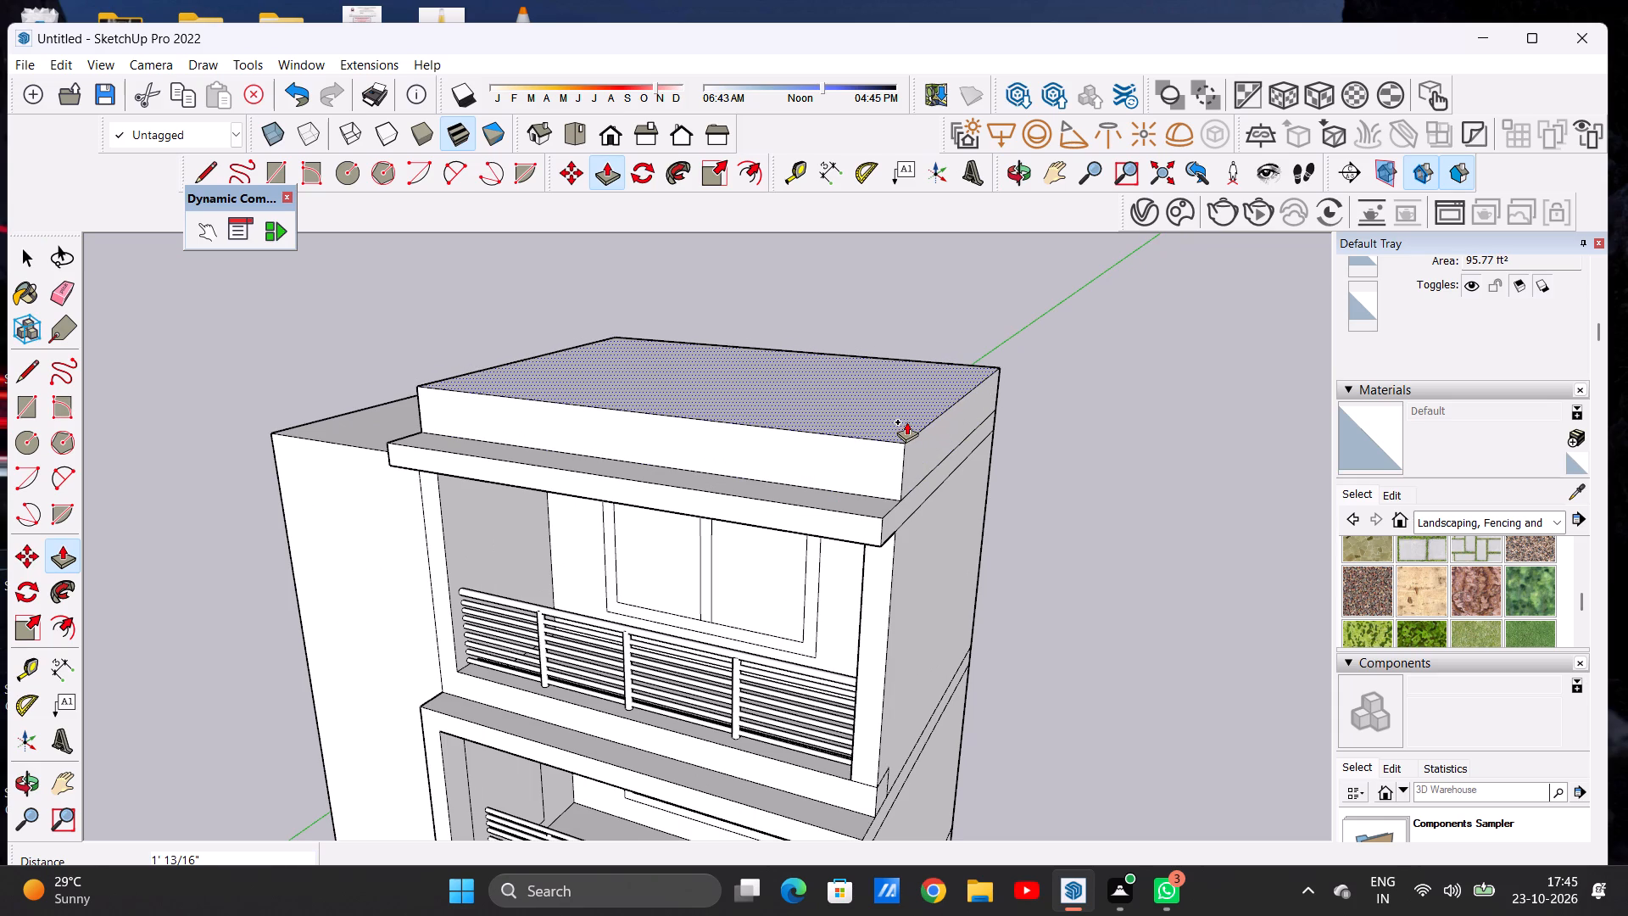
key("space")
Draw a long rectangle about 10' 7" by 5 5/8" on the raised roof block's front face, inset from its edges.
scroll(789, 418, "down", 7)
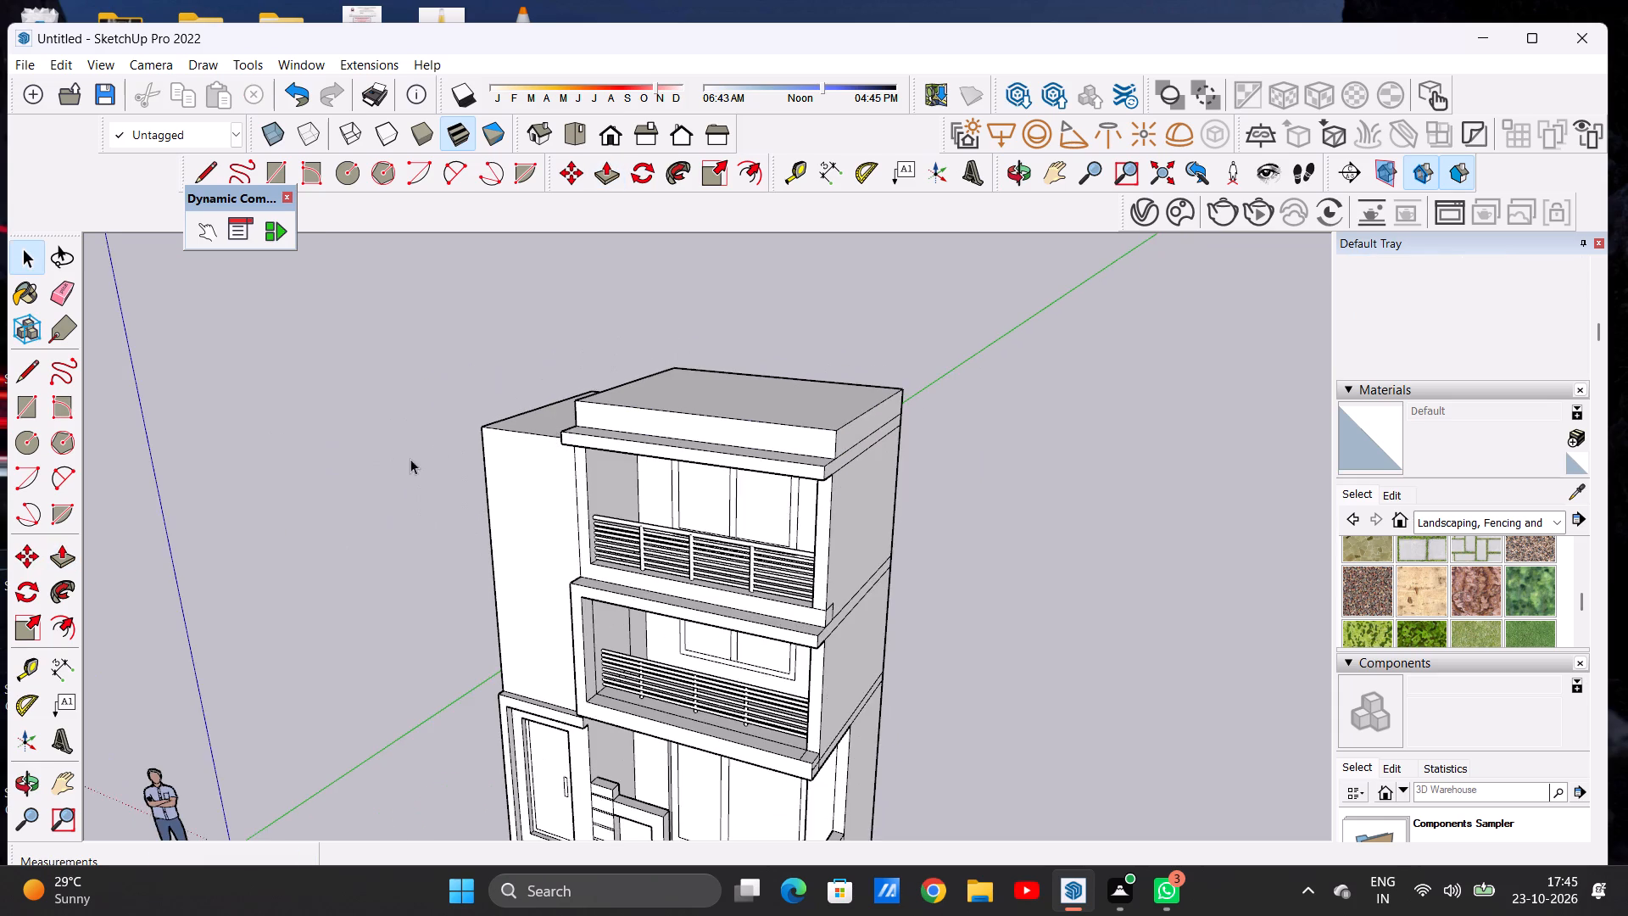
middle_click_drag(410, 459, 608, 431)
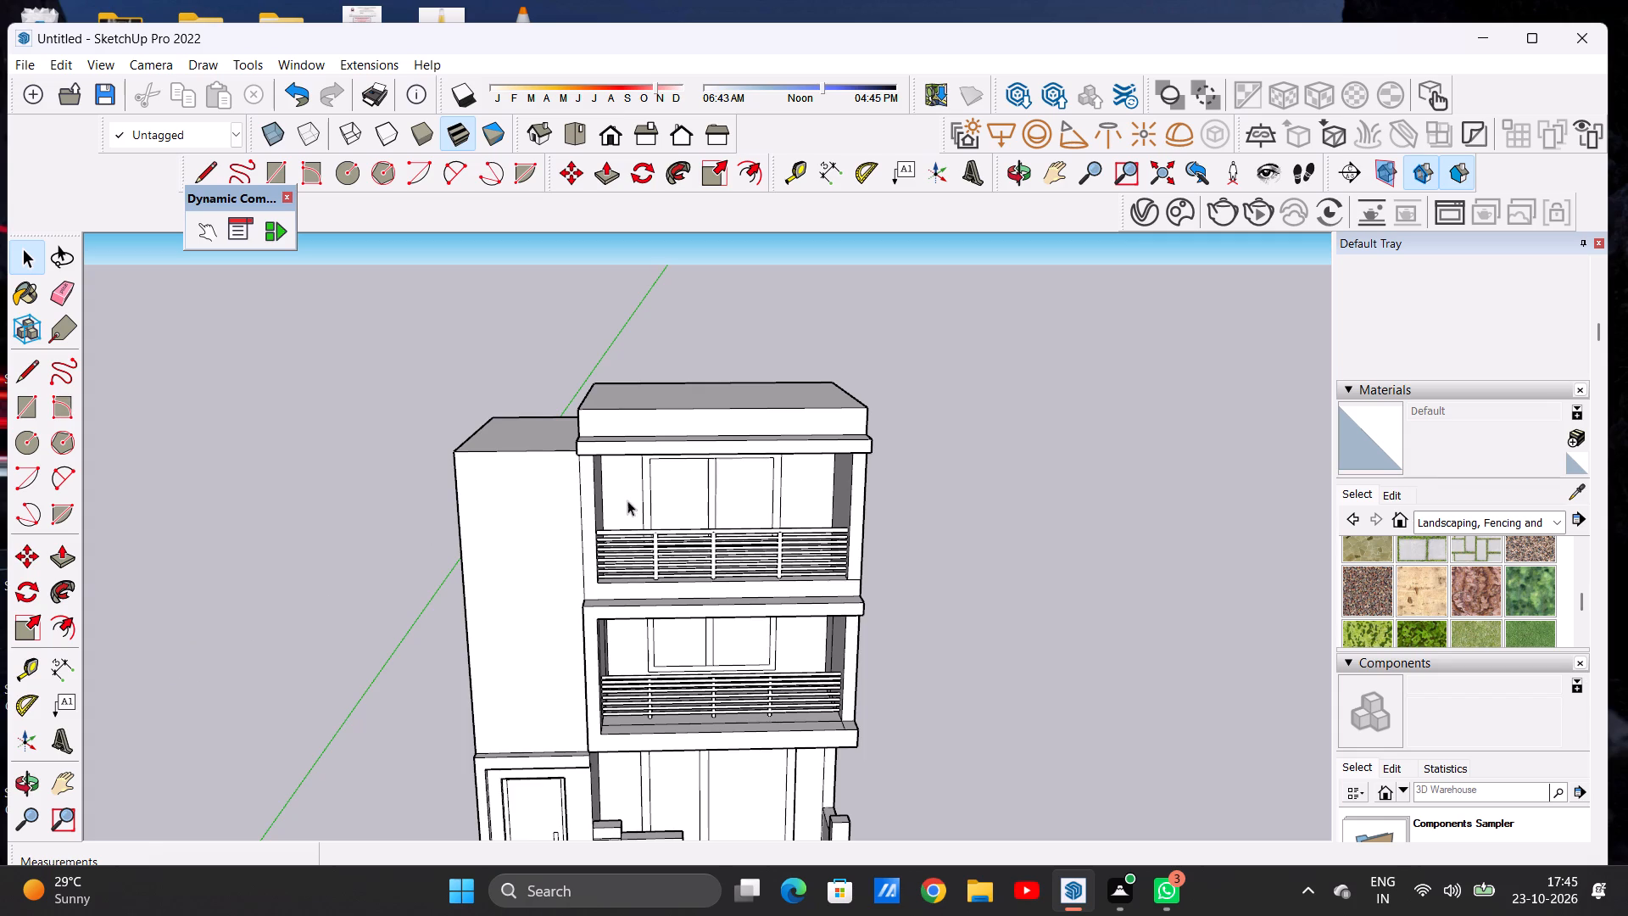
scroll(816, 448, "up", 6)
middle_click_drag(822, 449, 822, 430)
scroll(822, 449, "up", 3)
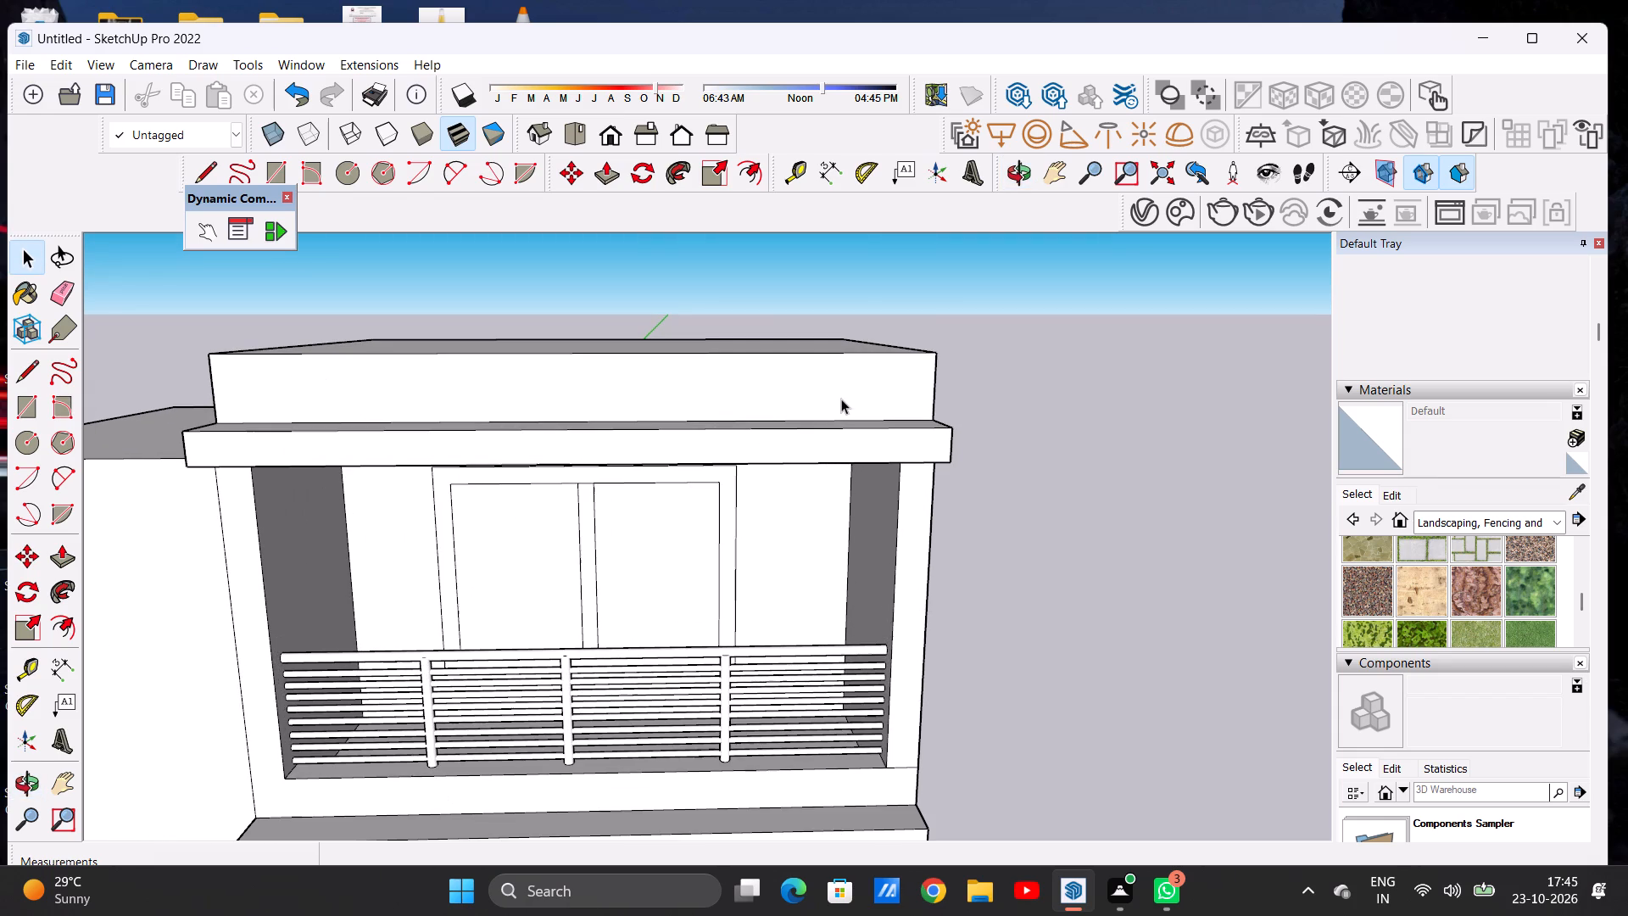
key("l")
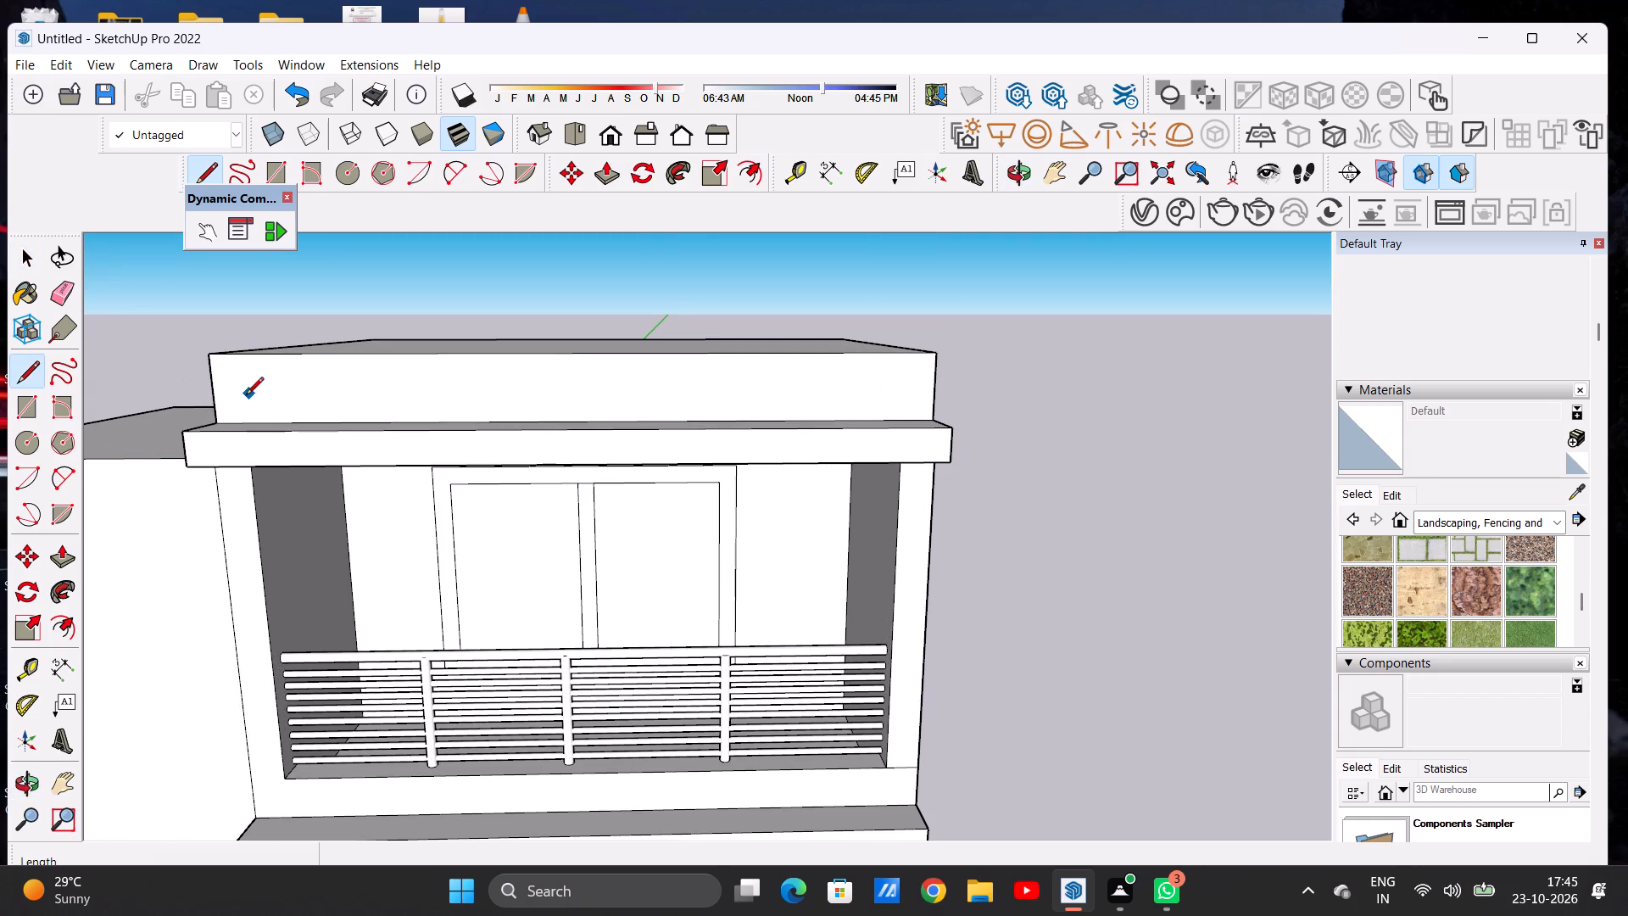
key("space")
type("R")
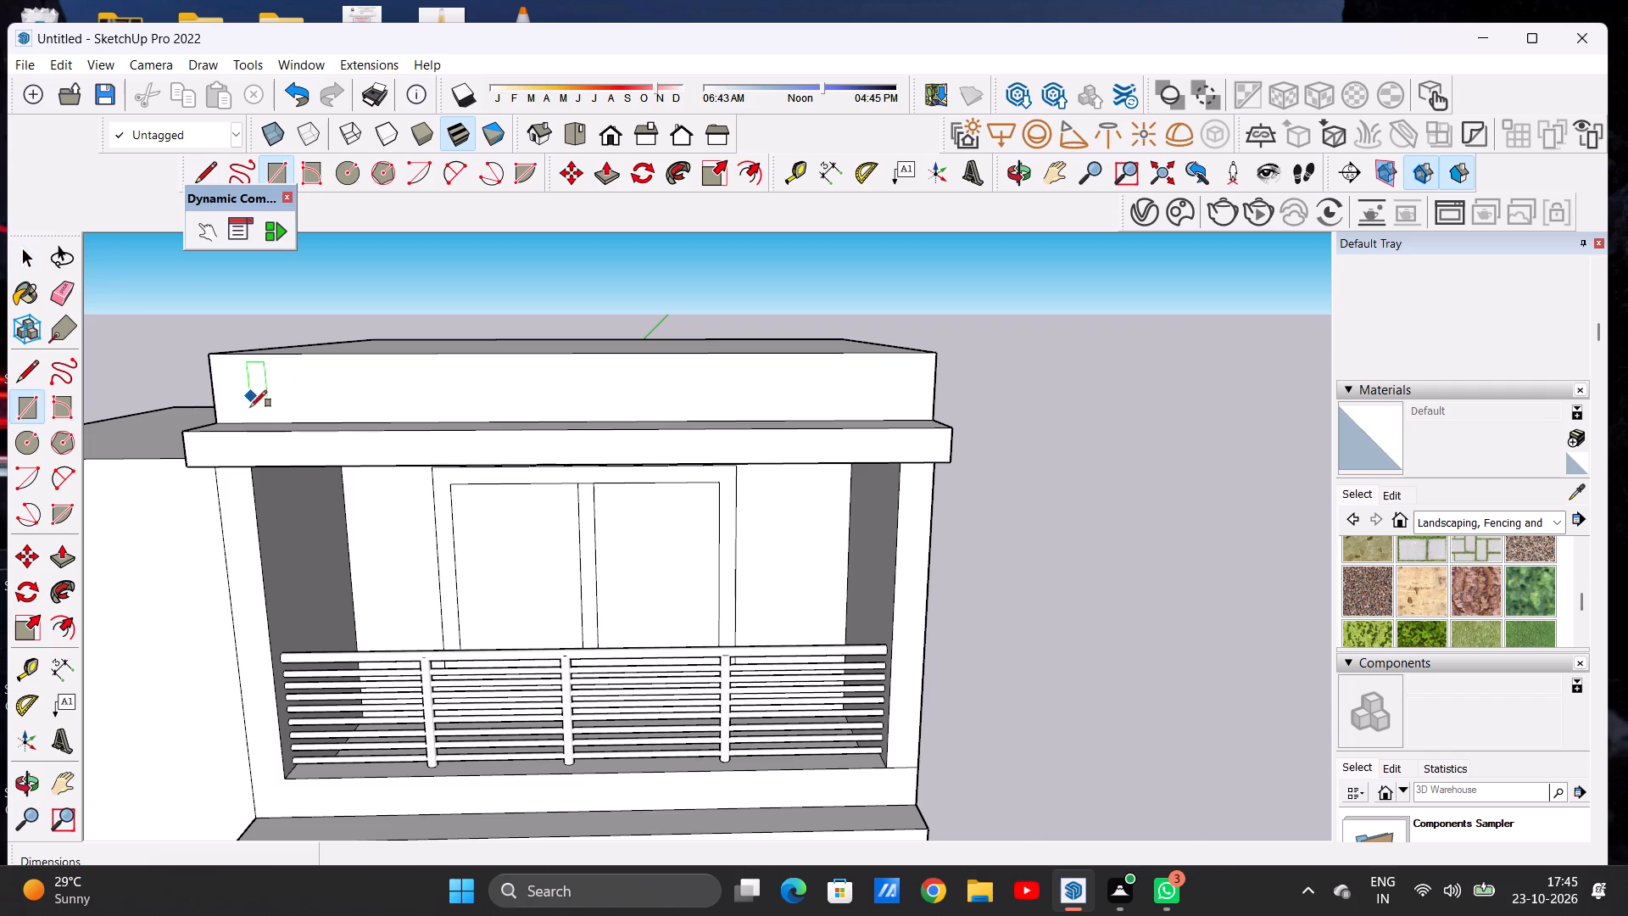
scroll(250, 407, "up", 4)
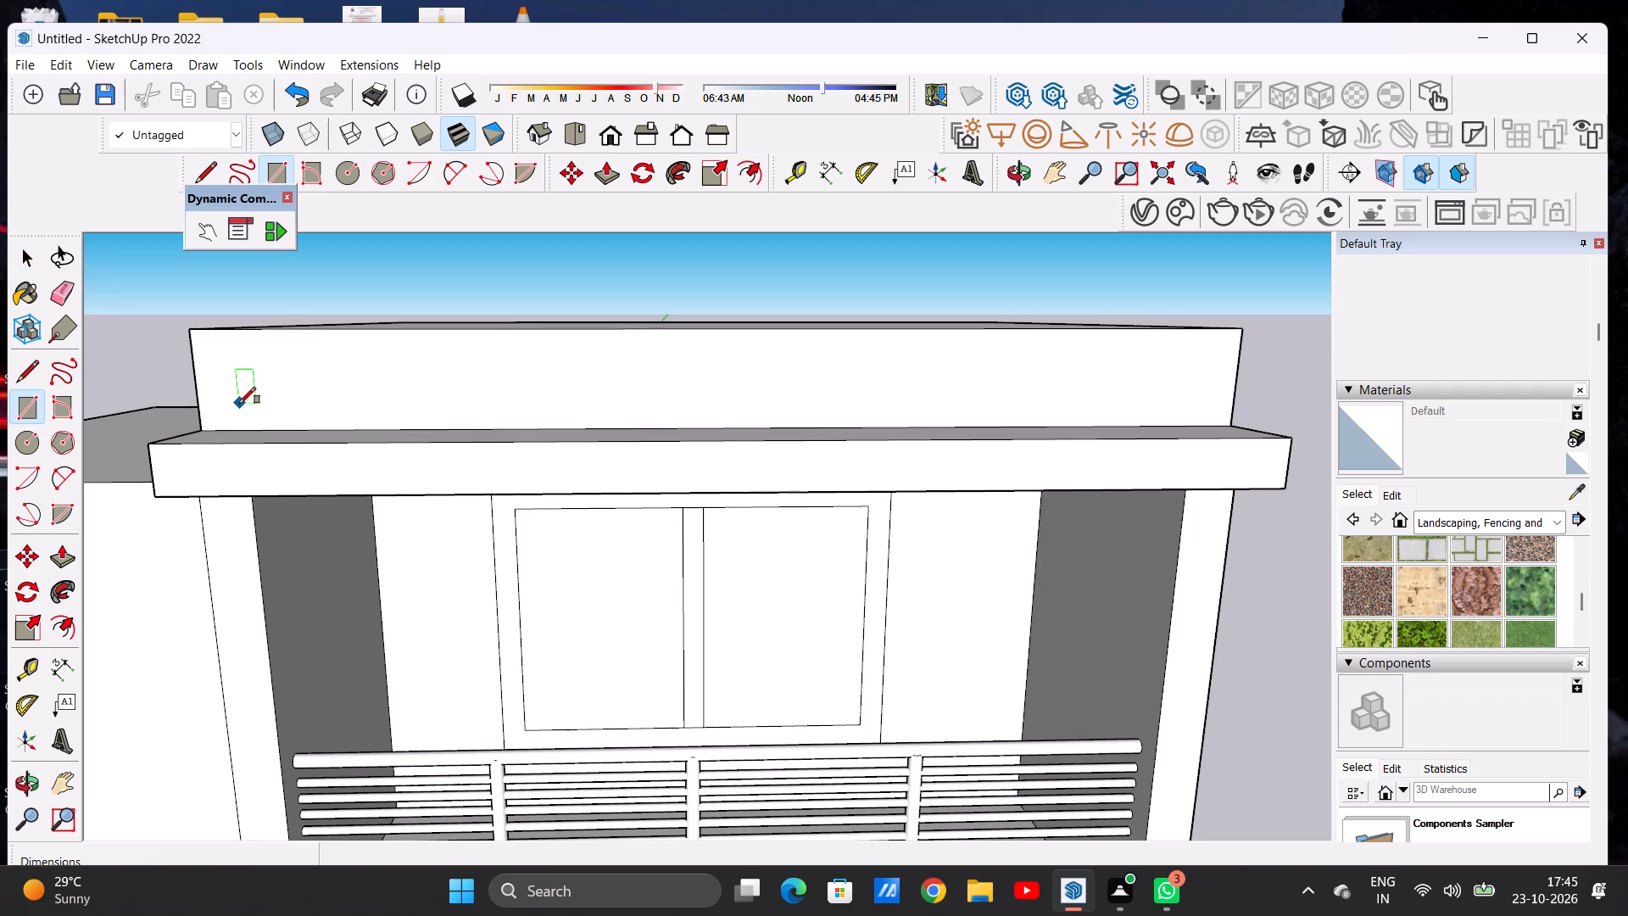
left_click(239, 404)
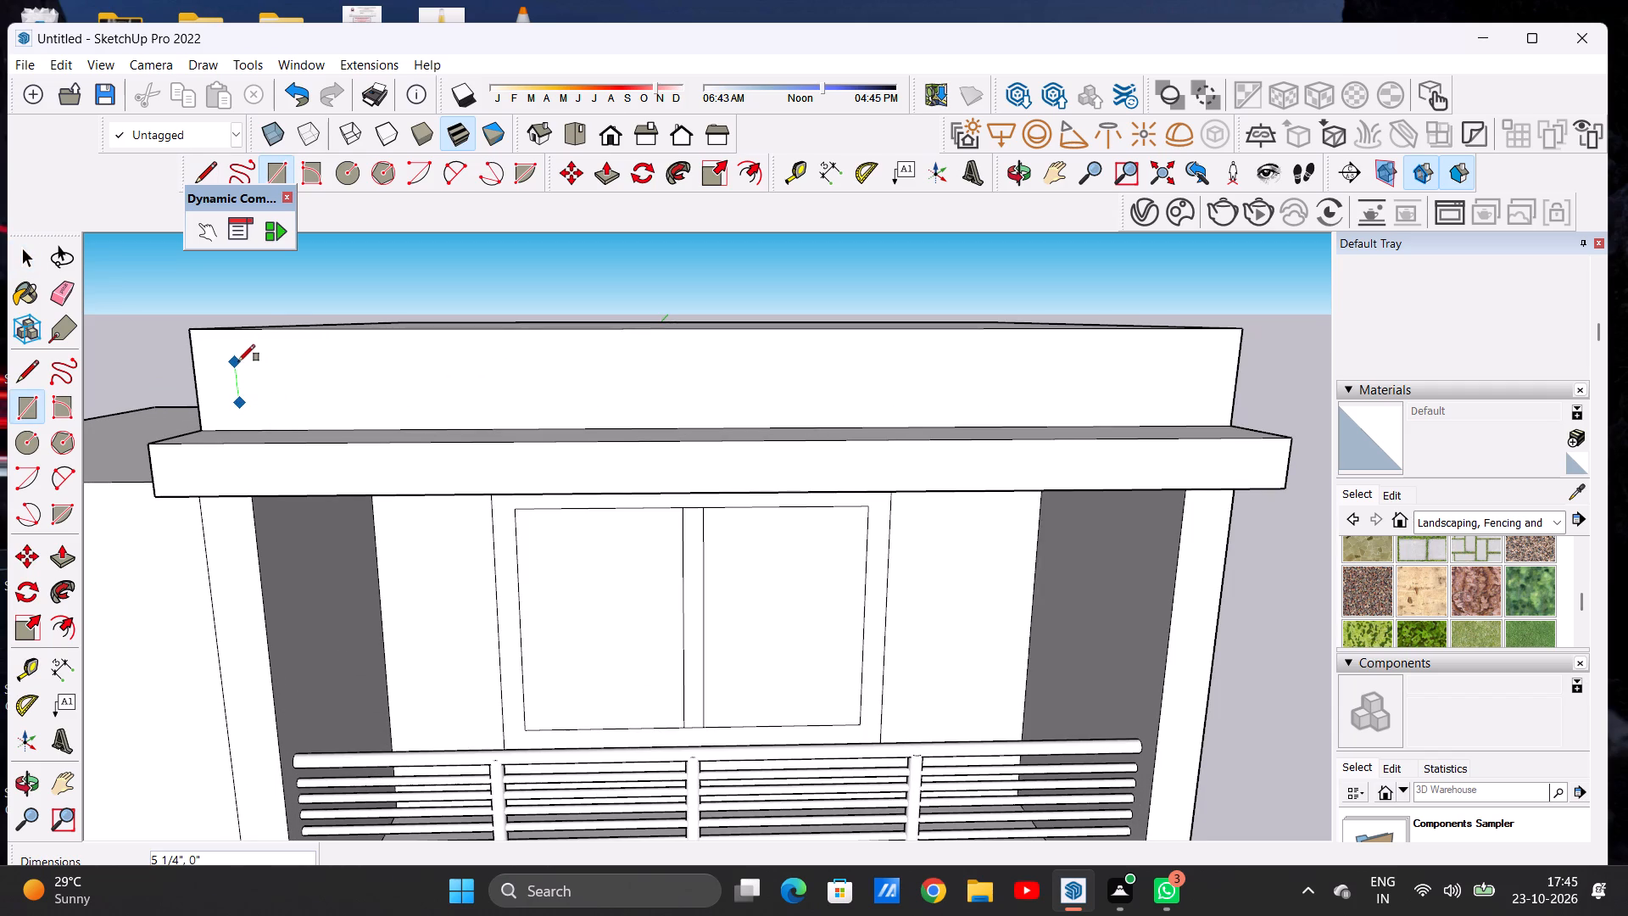
left_click(238, 361)
scroll(368, 363, "down", 7)
scroll(800, 369, "up", 2)
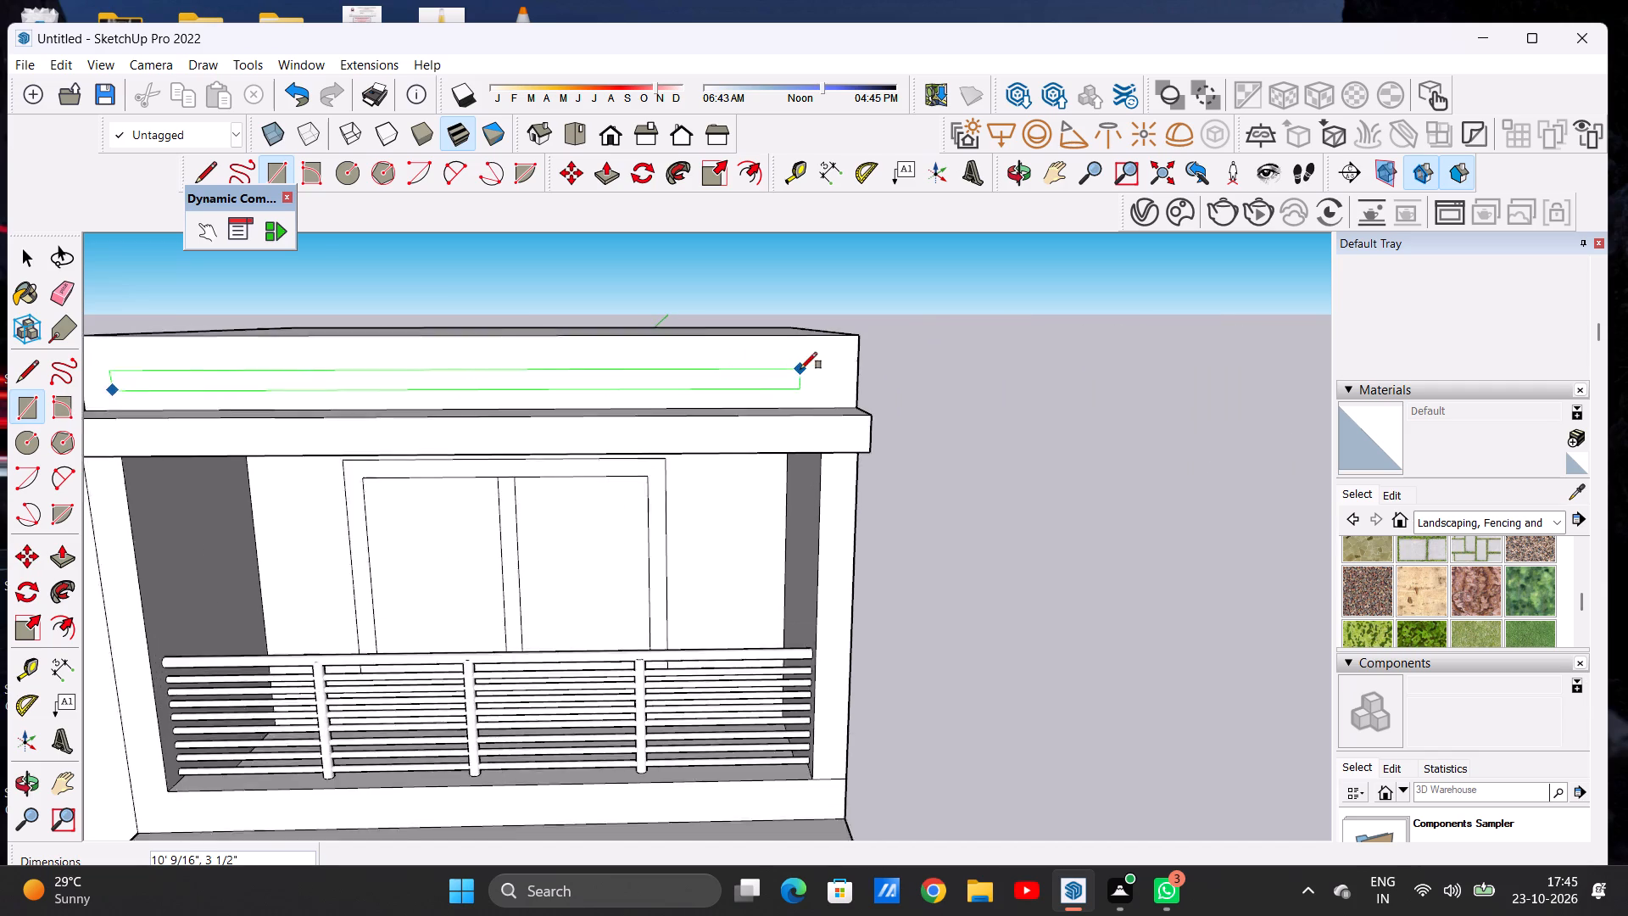
scroll(800, 369, "up", 2)
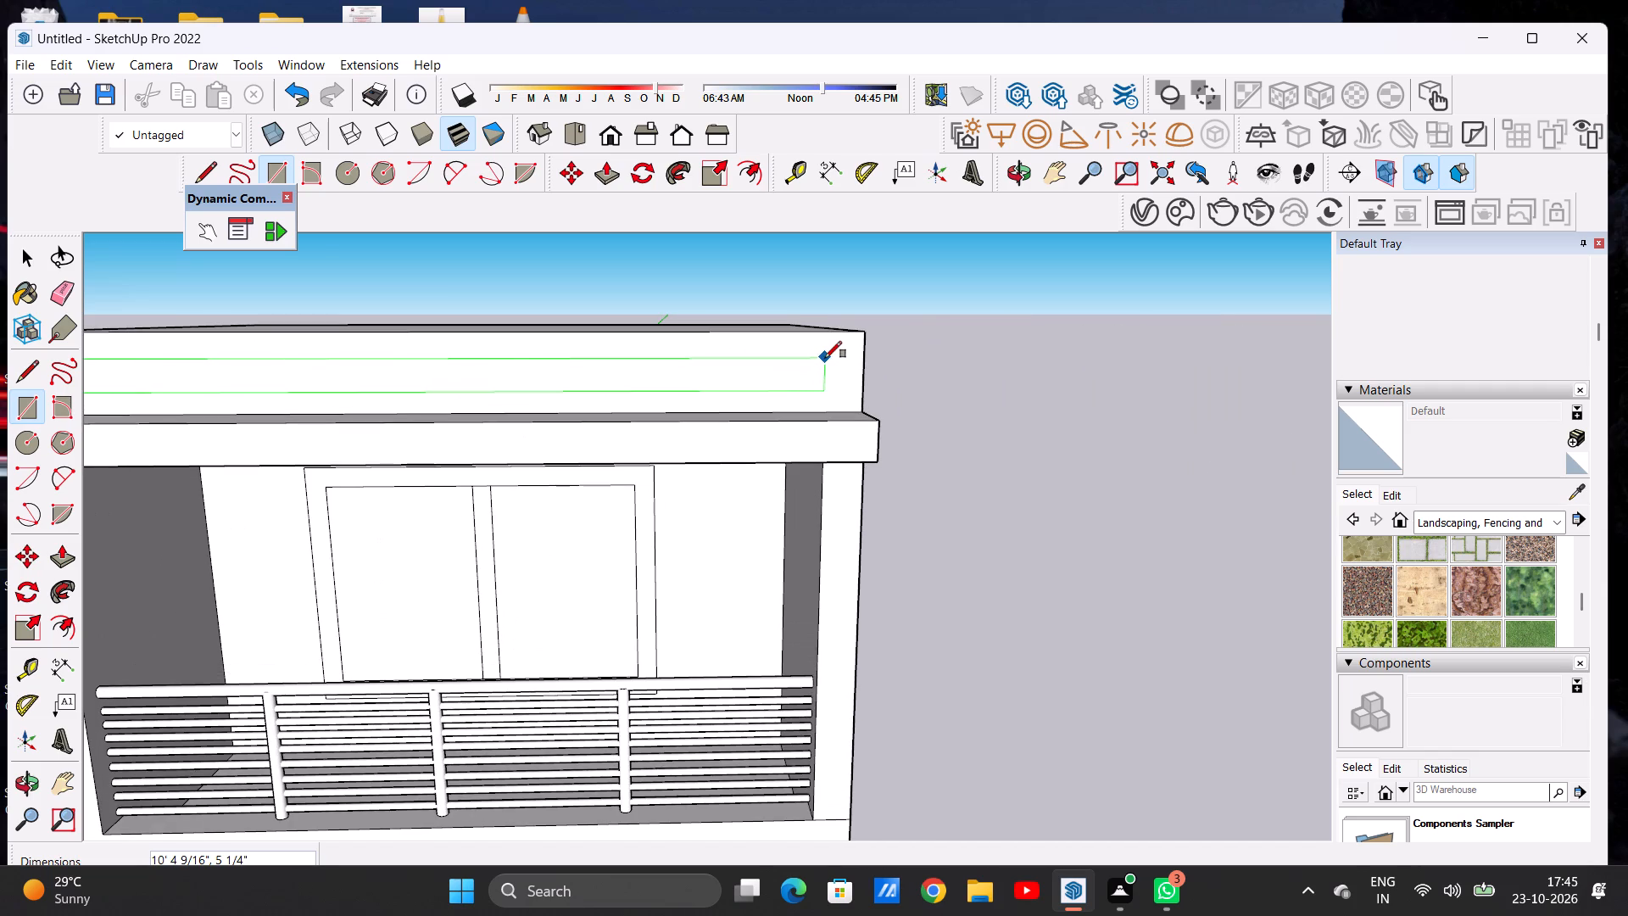
left_click(840, 355)
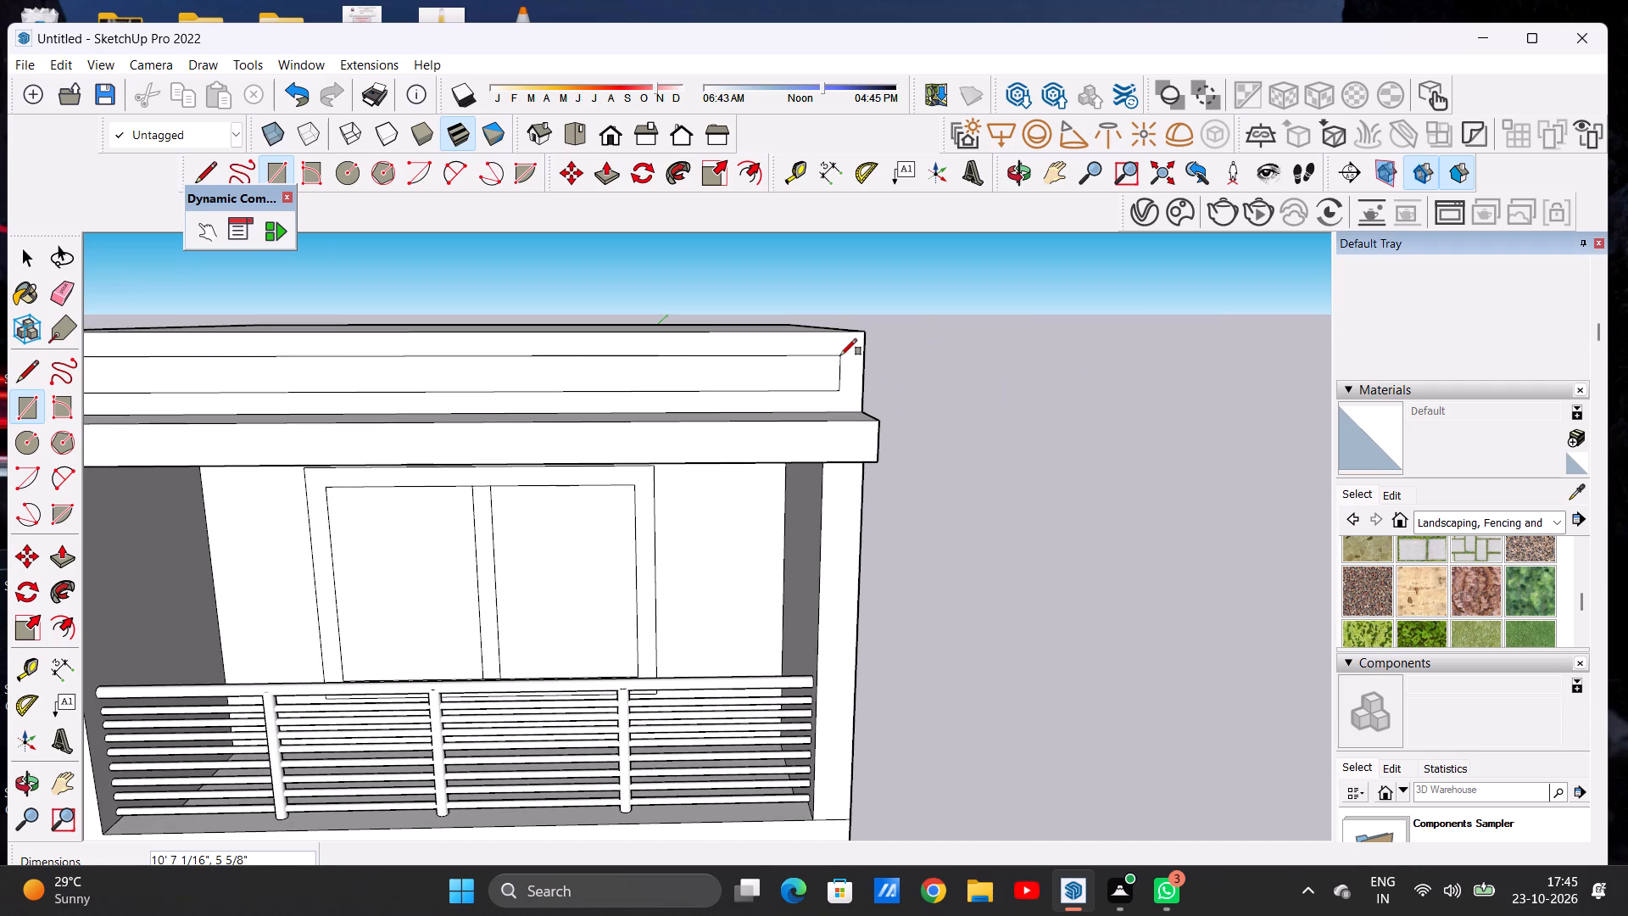
key("space")
Push/Pull the long rectangle on the raised roof block's front face inward about 2 1/2" as a recess.
scroll(834, 260, "down", 4)
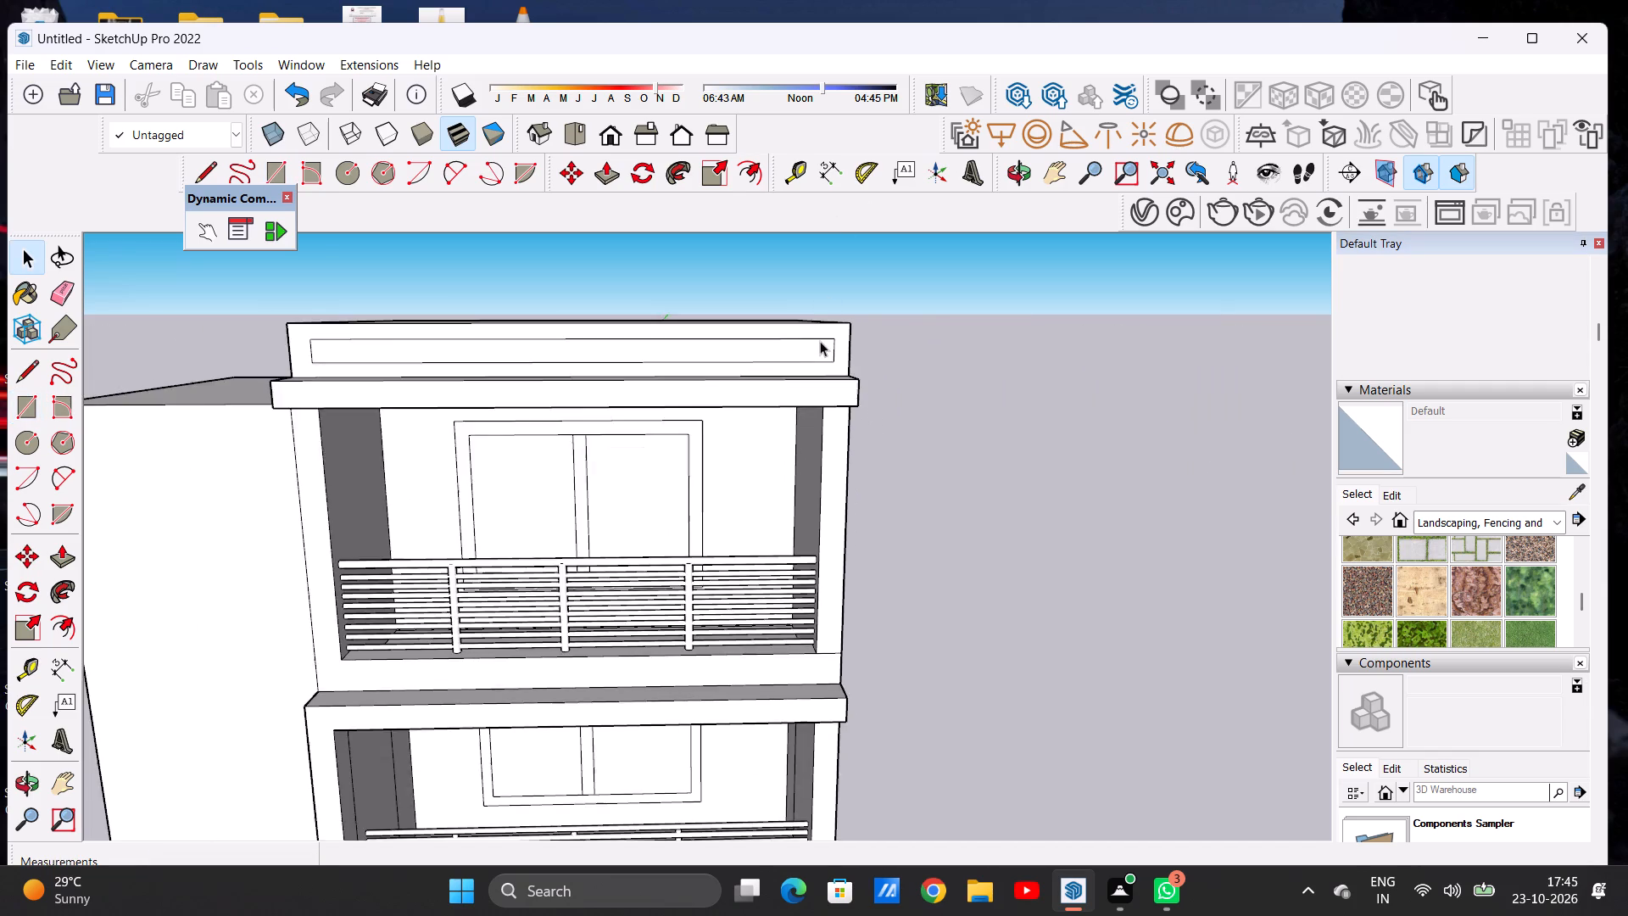
scroll(820, 341, "down", 5)
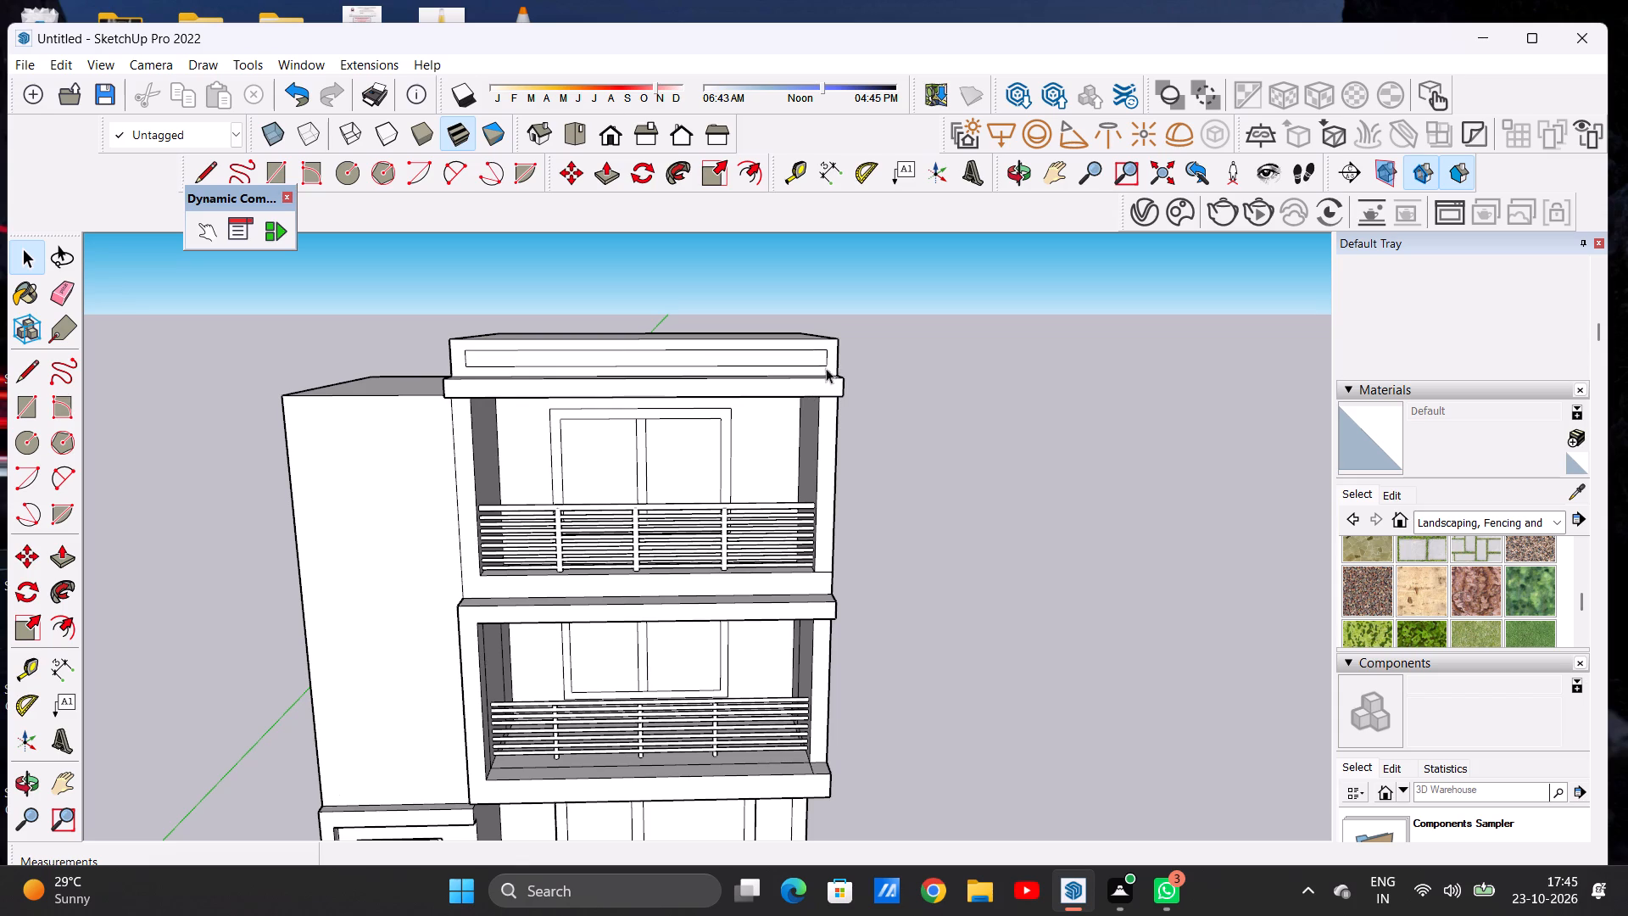
middle_click_drag(826, 369, 726, 394)
scroll(794, 349, "up", 5)
scroll(795, 369, "down", 1)
scroll(795, 371, "up", 1)
key("p")
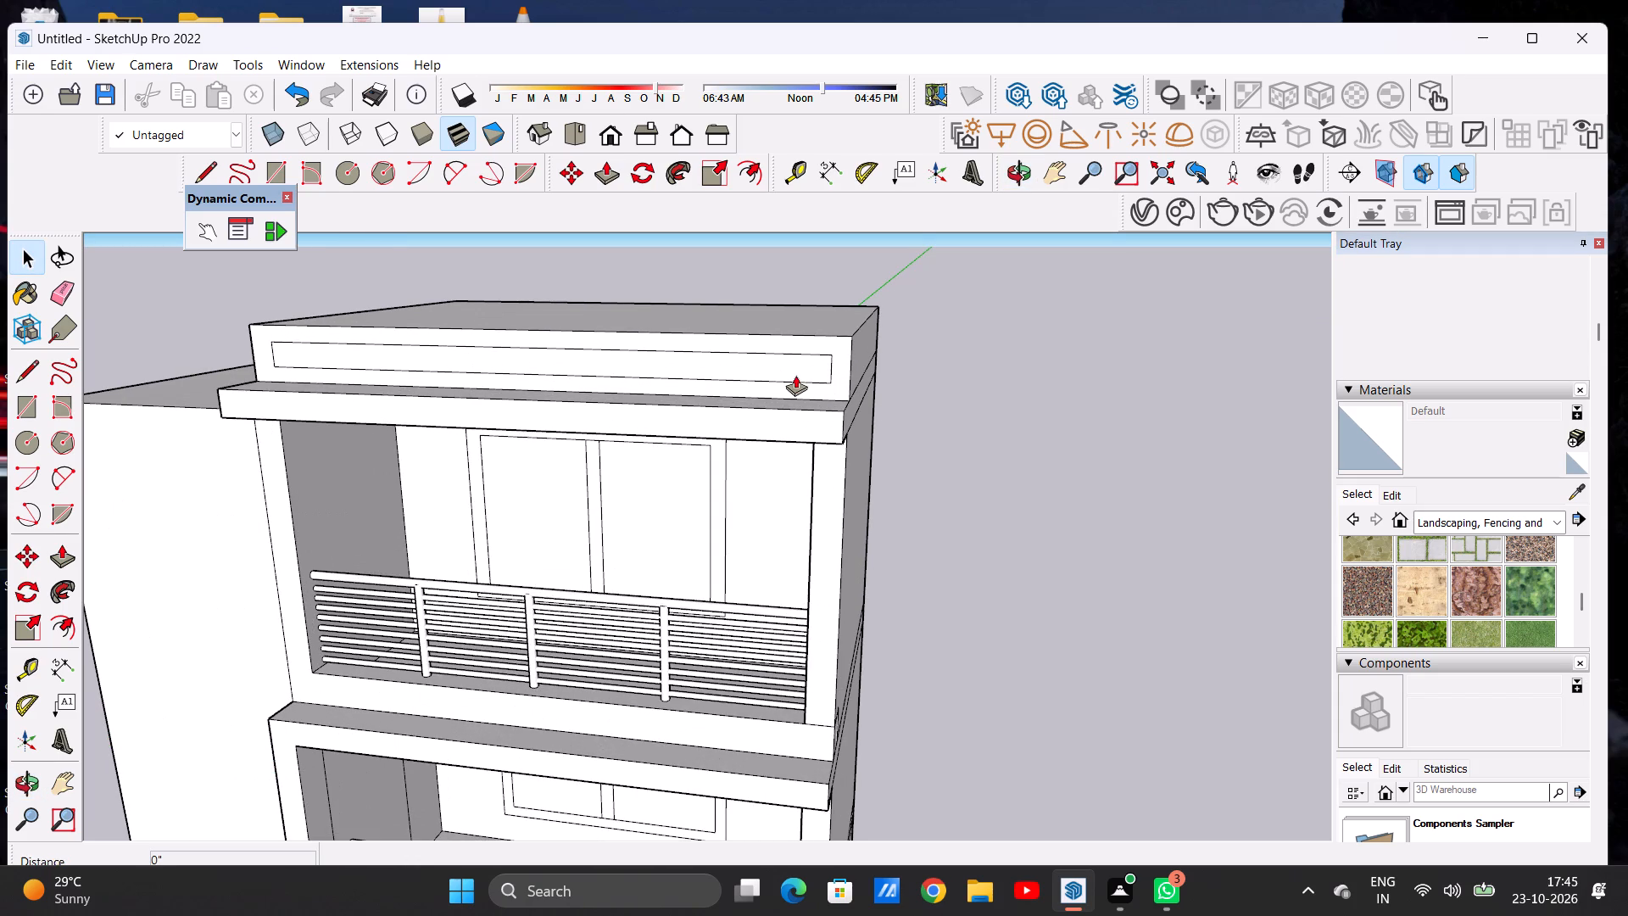
scroll(800, 363, "up", 12)
left_click(817, 382)
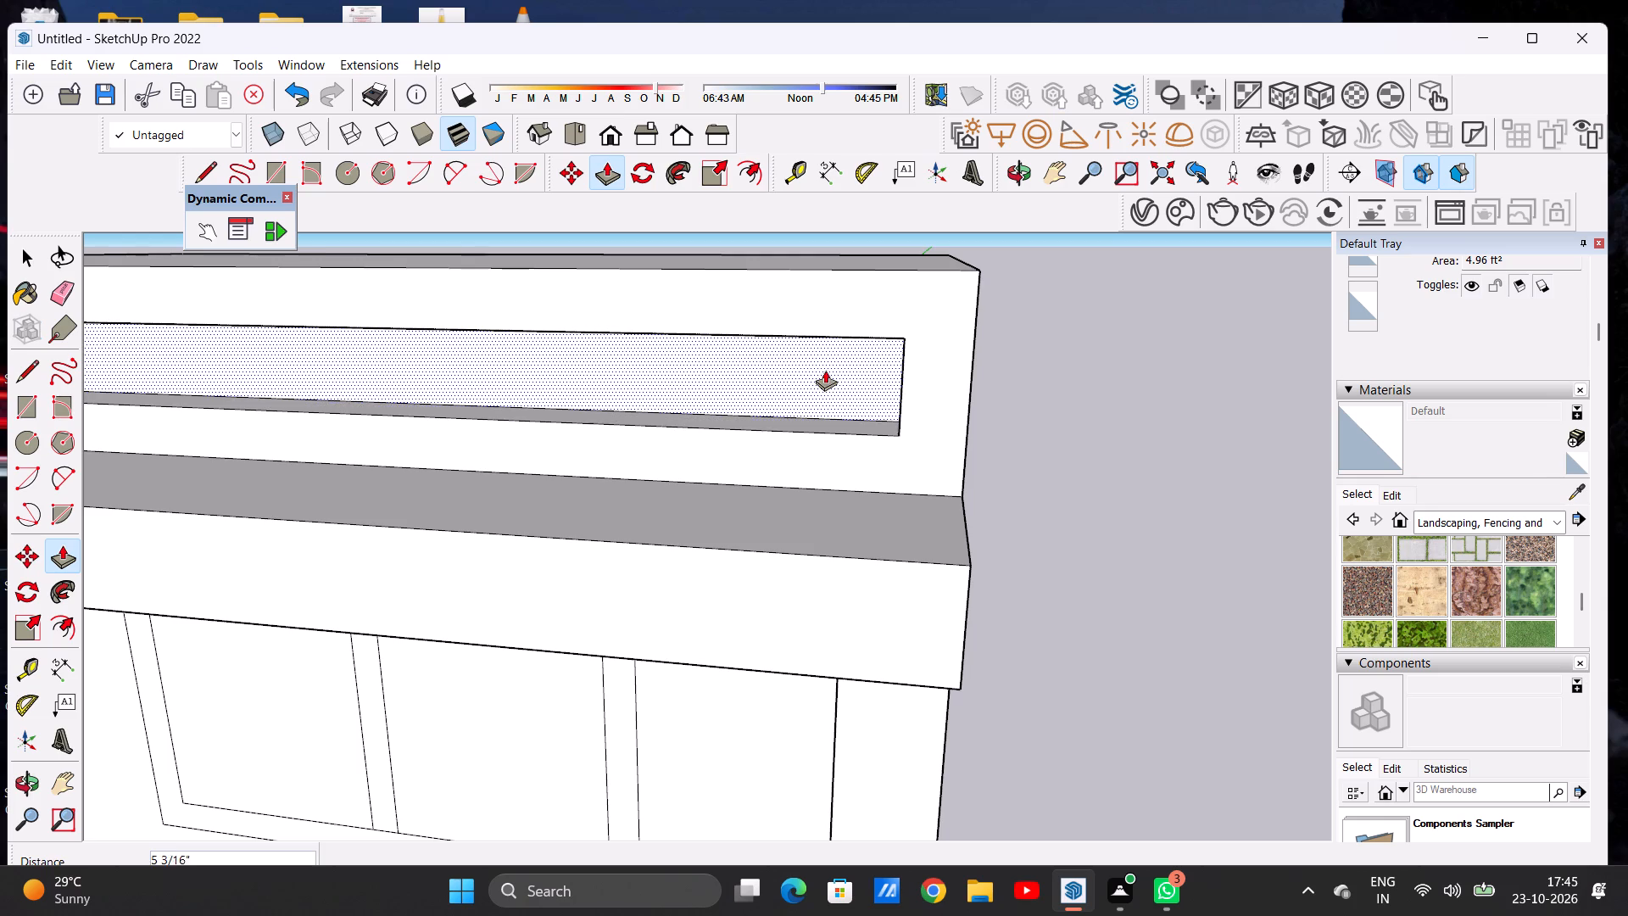
left_click(830, 383)
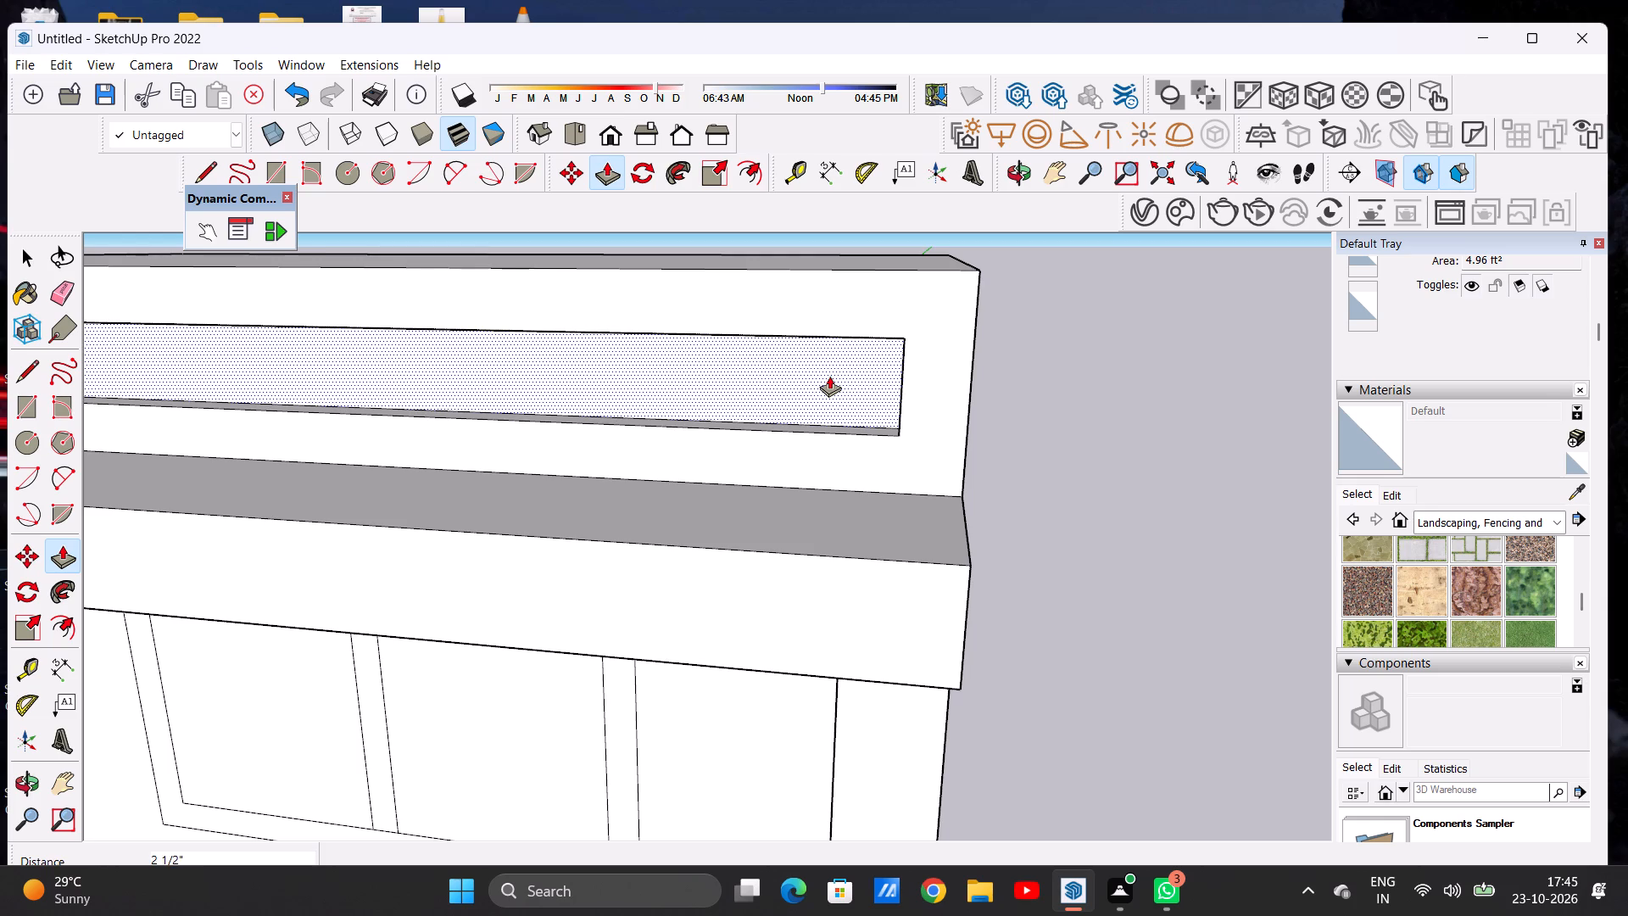
Inspect the roof parapet, its recessed panel and both balconies from the front and side, and the whole front facade.
key("space")
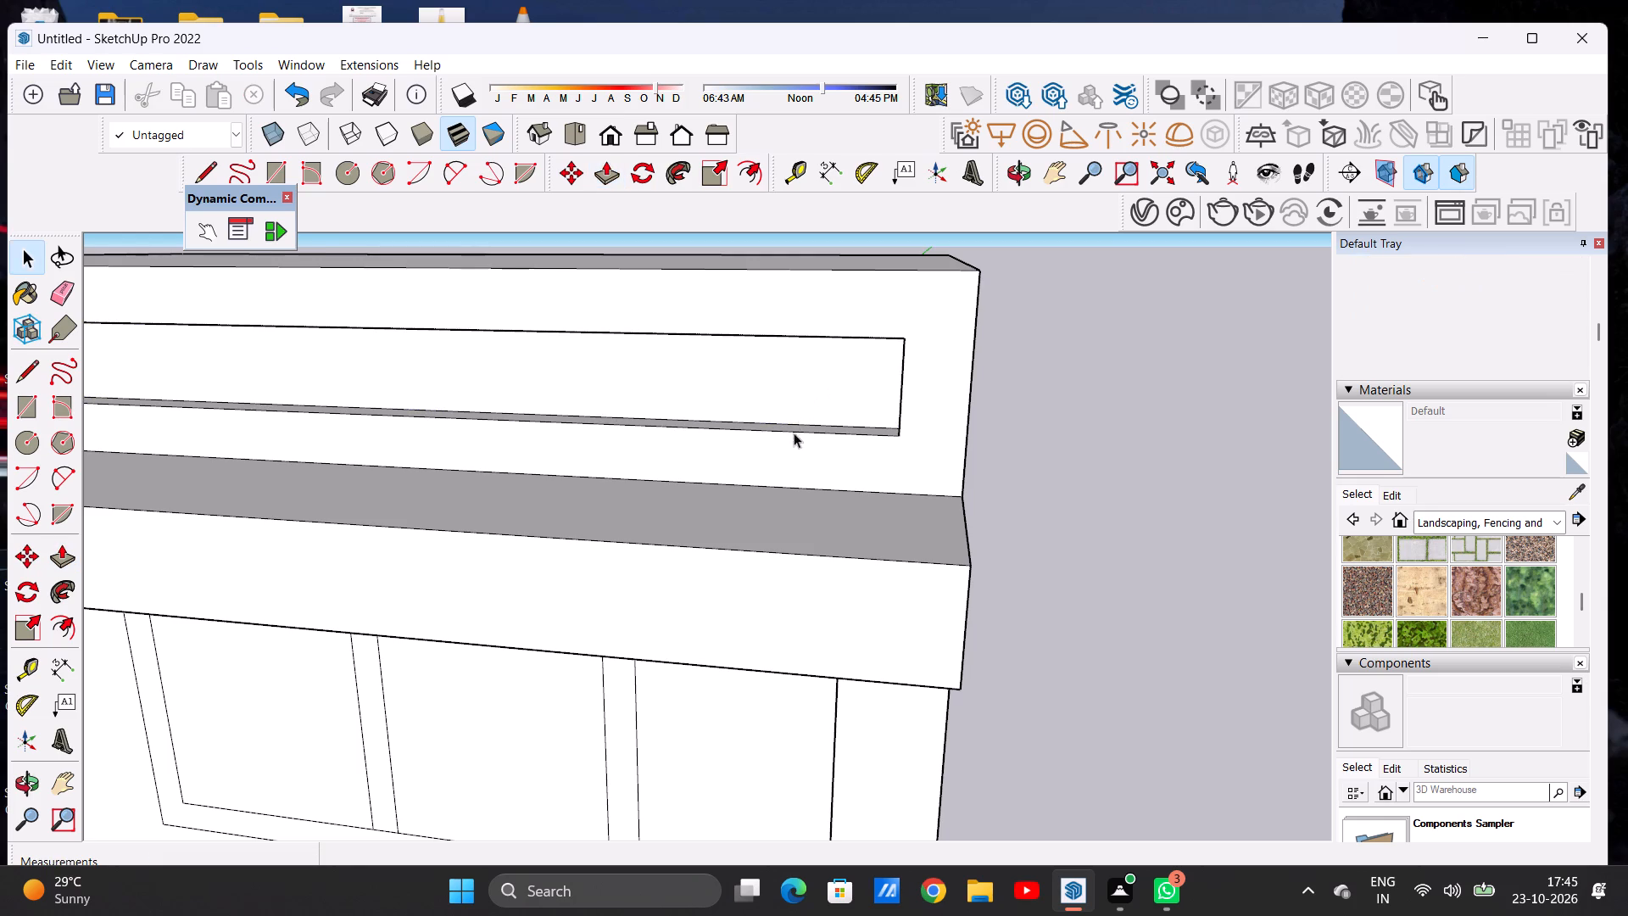
scroll(798, 422, "down", 12)
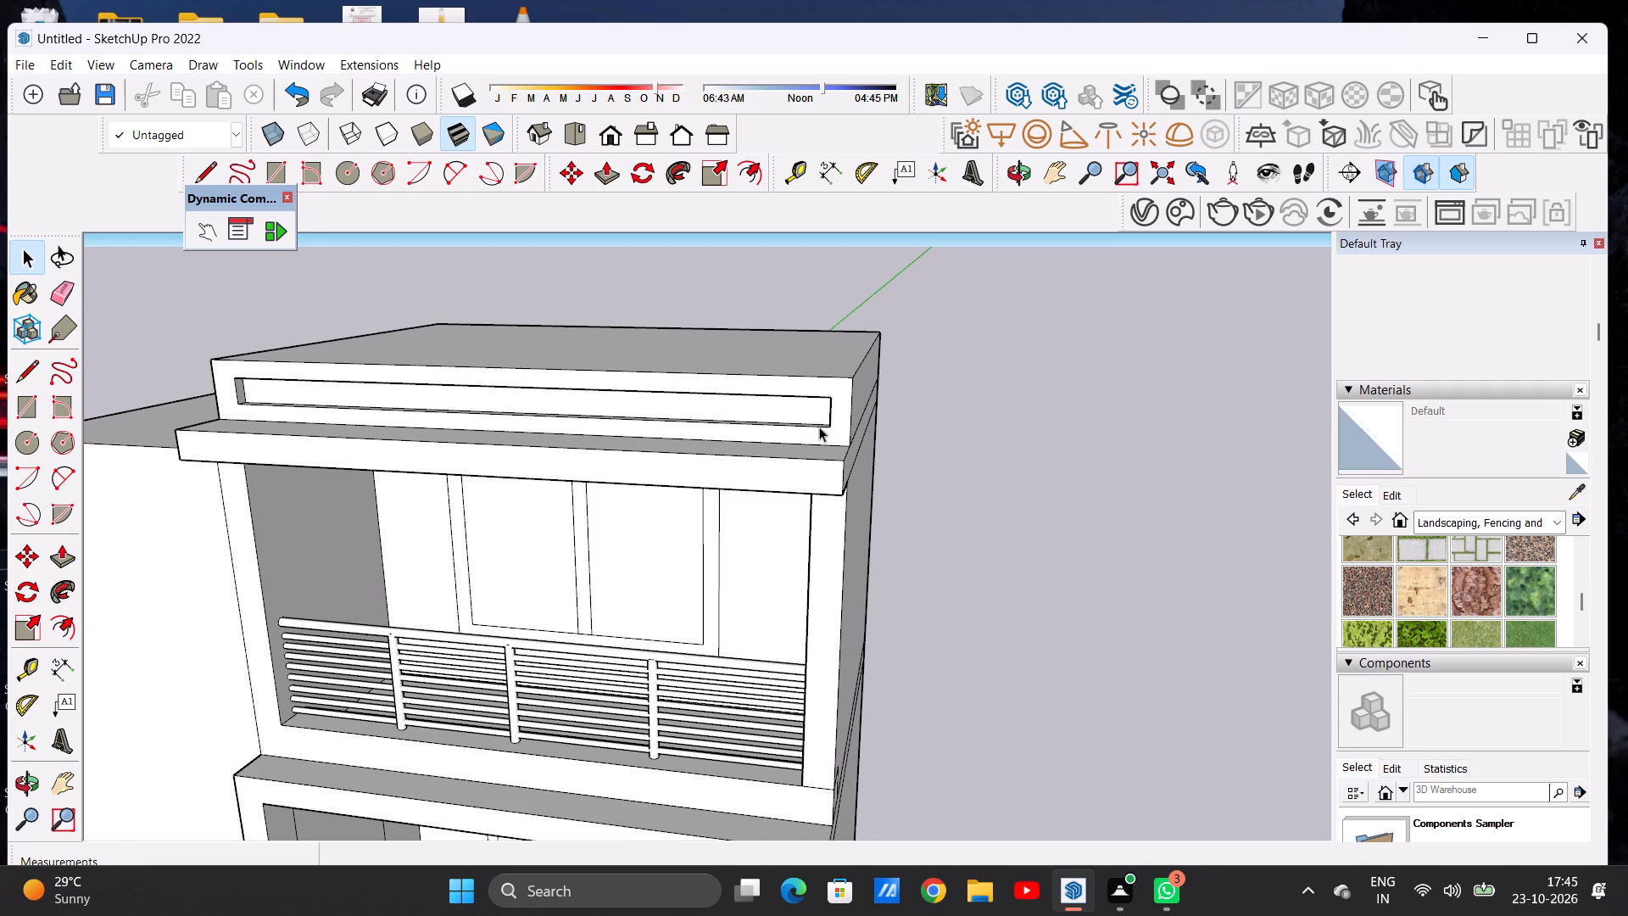
scroll(831, 413, "down", 8)
middle_click_drag(621, 444, 705, 405)
scroll(686, 407, "up", 4)
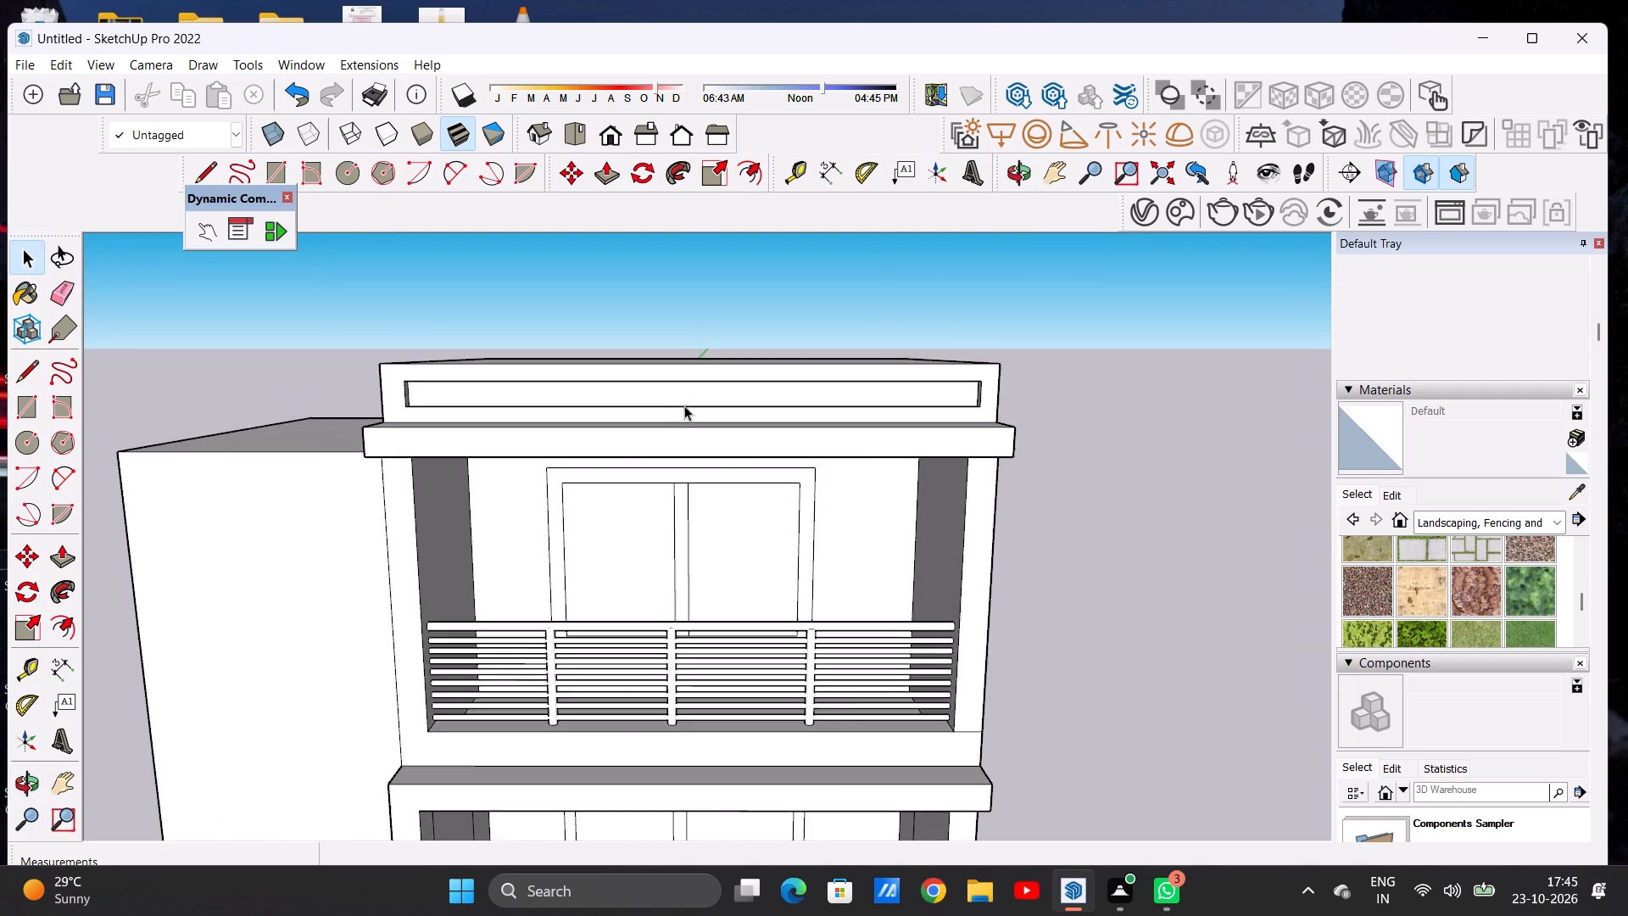
scroll(684, 405, "up", 4)
scroll(691, 397, "down", 1)
scroll(691, 397, "up", 4)
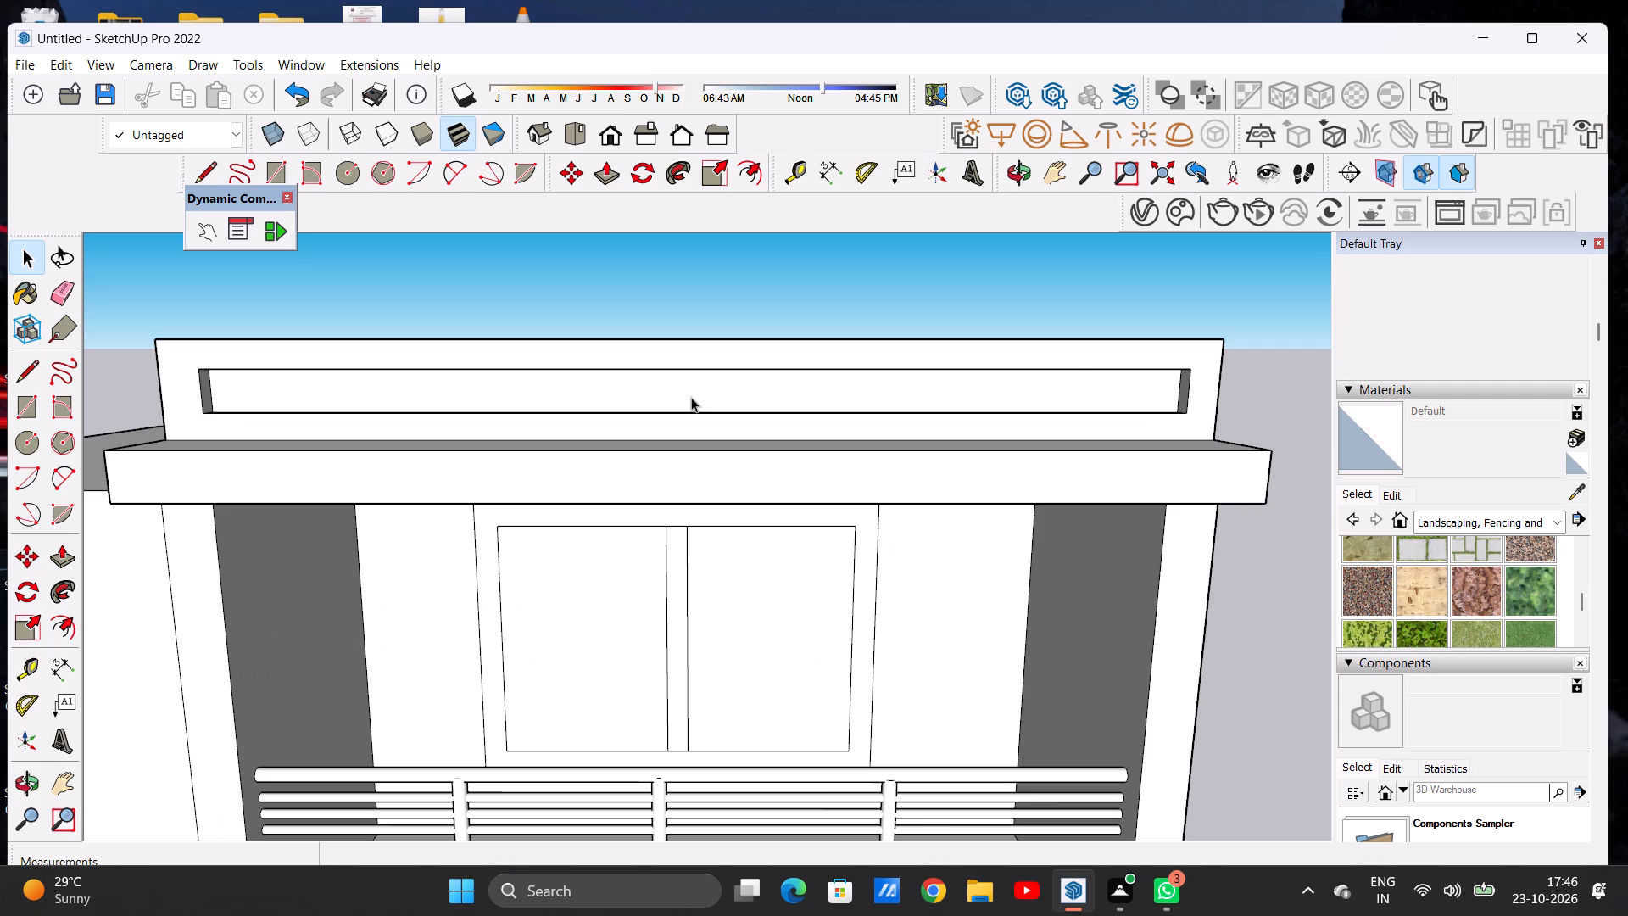
scroll(875, 376, "down", 11)
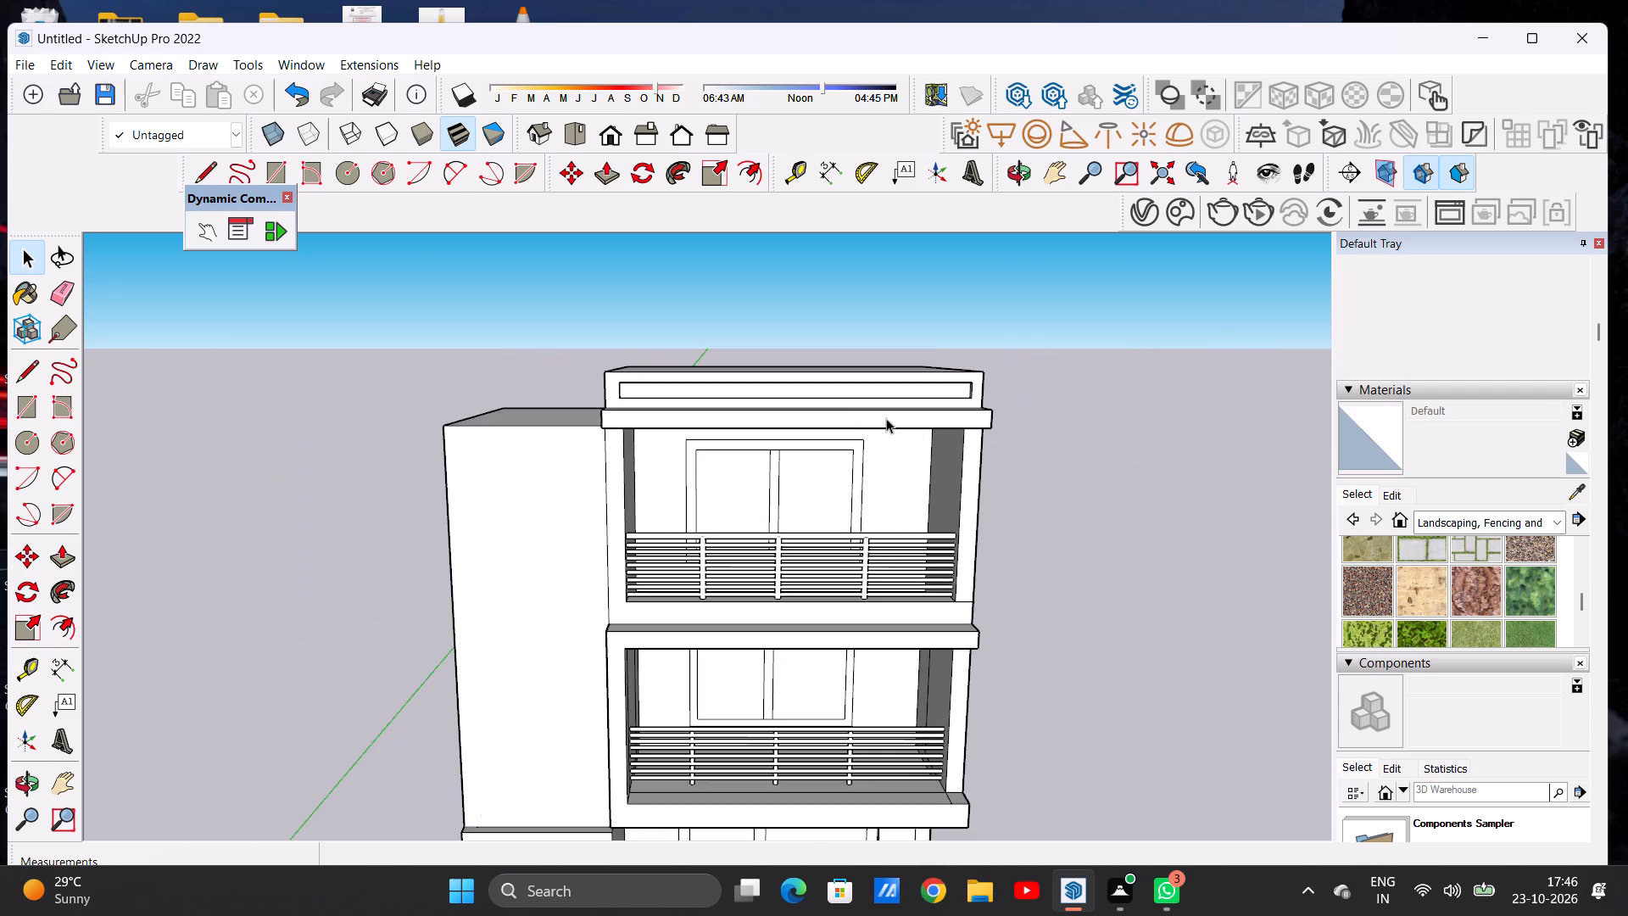
middle_click_drag(900, 423, 845, 414)
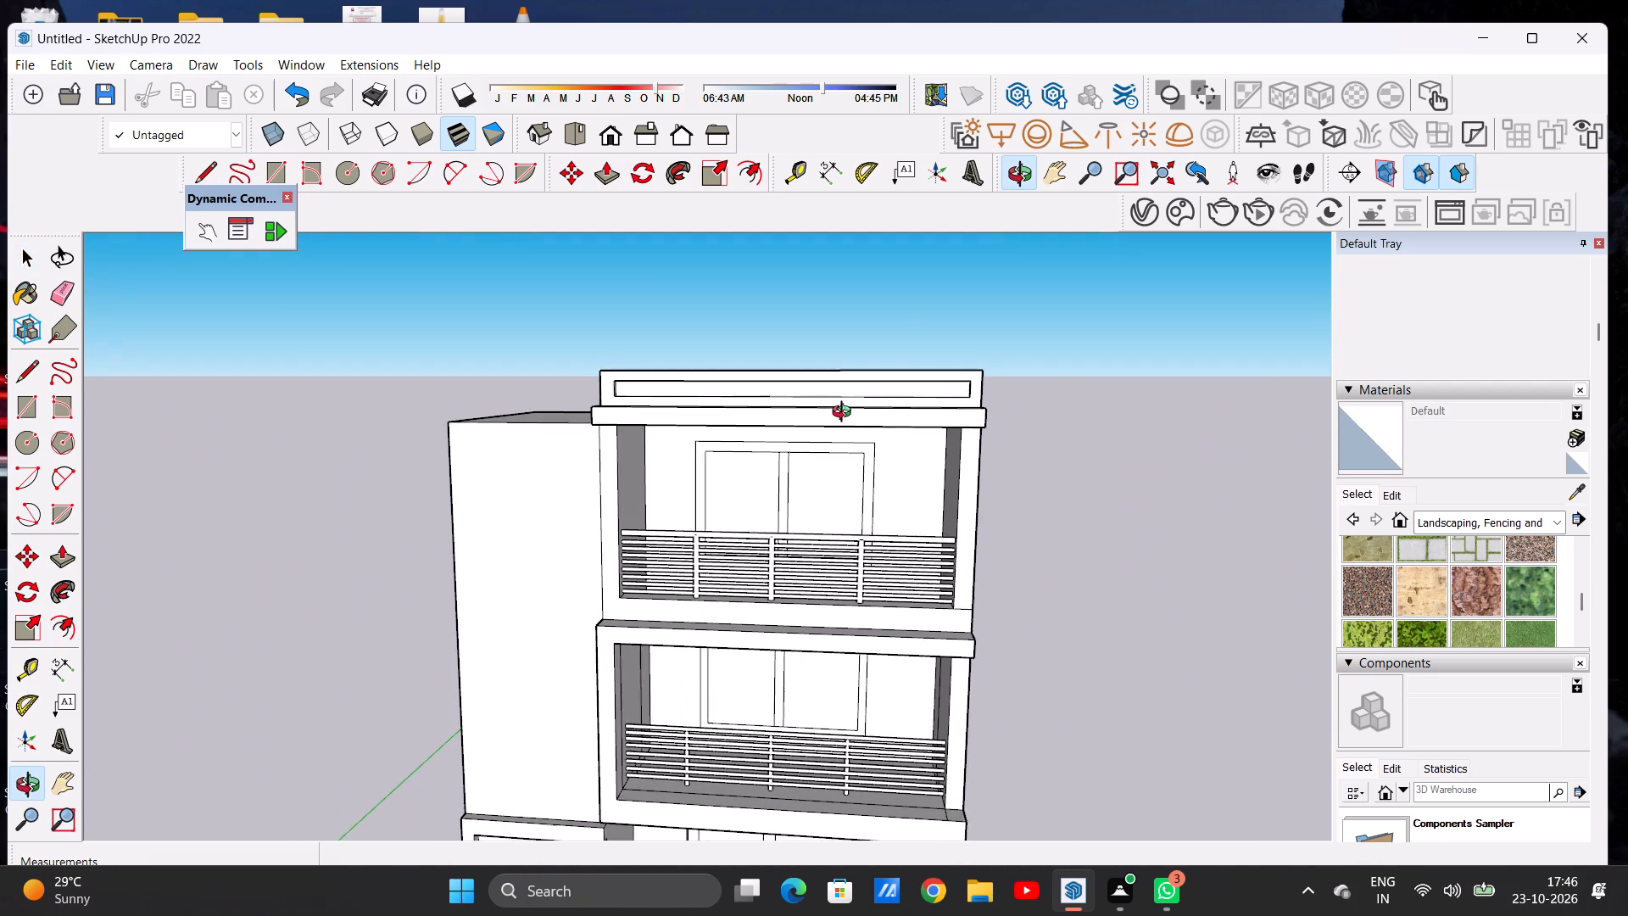
middle_click_drag(845, 414, 878, 391)
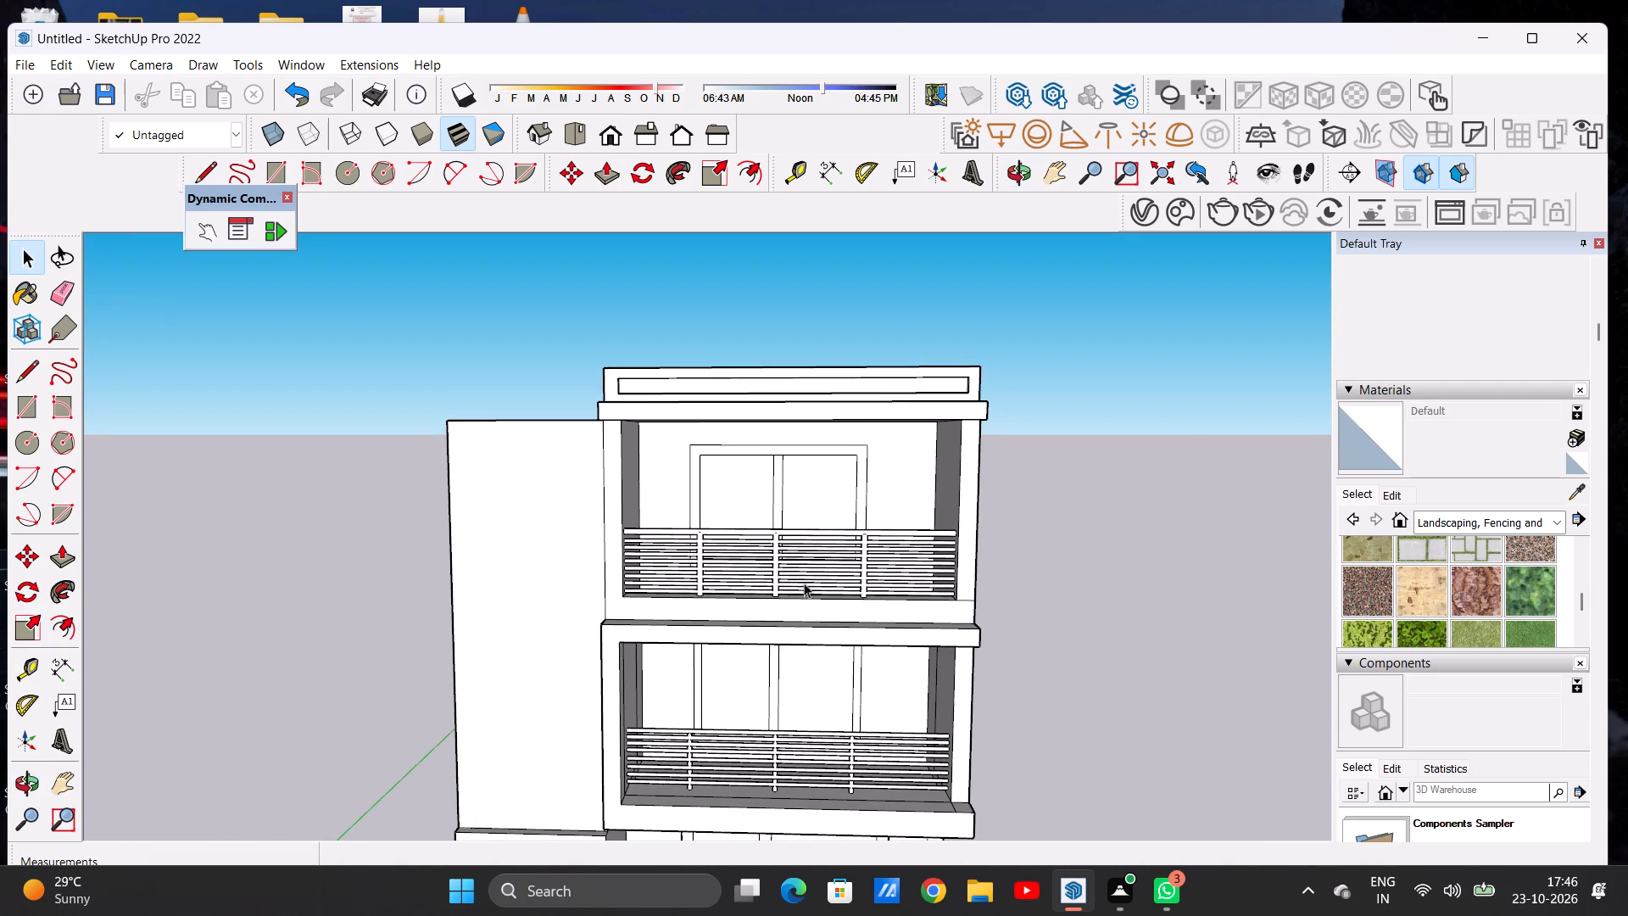
scroll(781, 455, "down", 5)
scroll(761, 634, "up", 7)
middle_click_drag(799, 586, 560, 550)
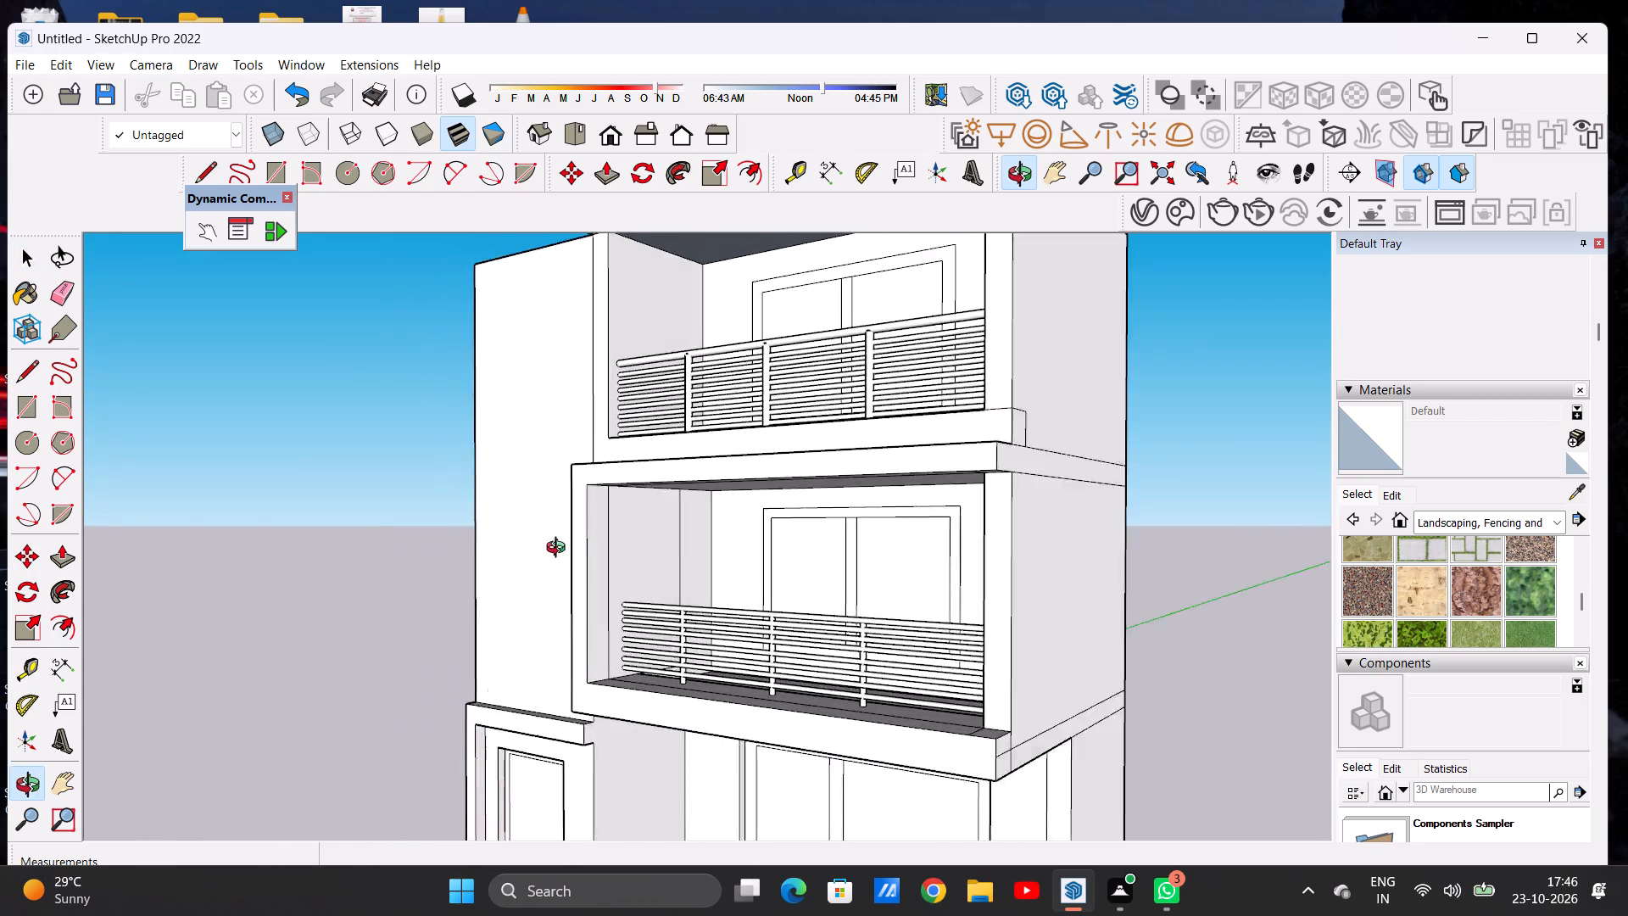
middle_click_drag(560, 550, 826, 582)
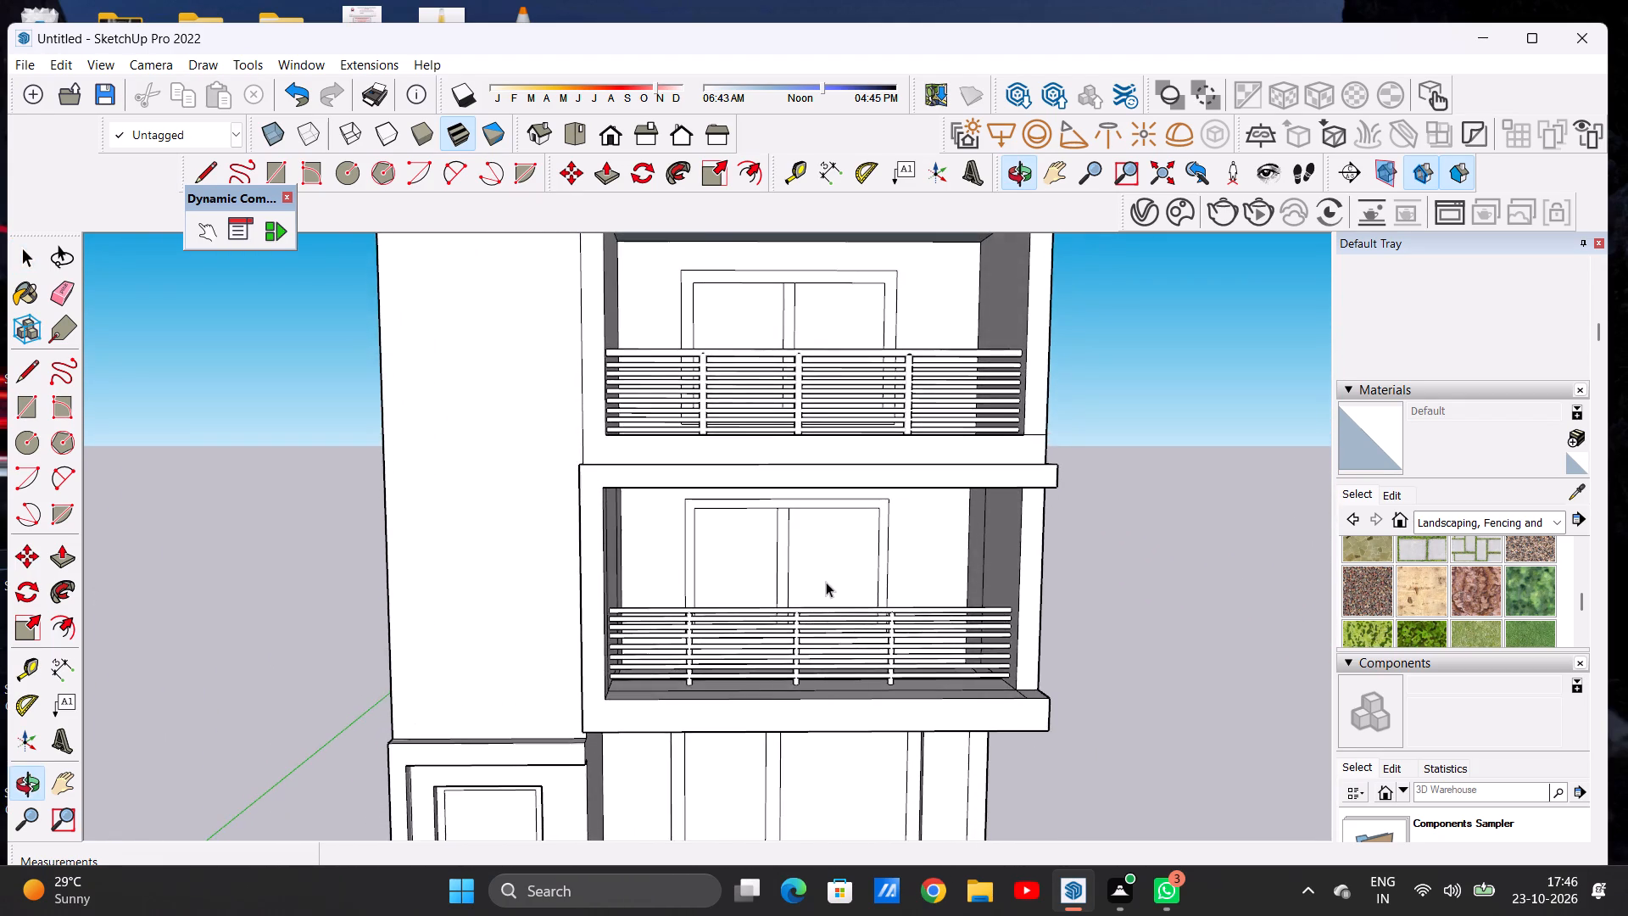
scroll(826, 582, "up", 1)
scroll(799, 583, "down", 5)
scroll(795, 653, "up", 4)
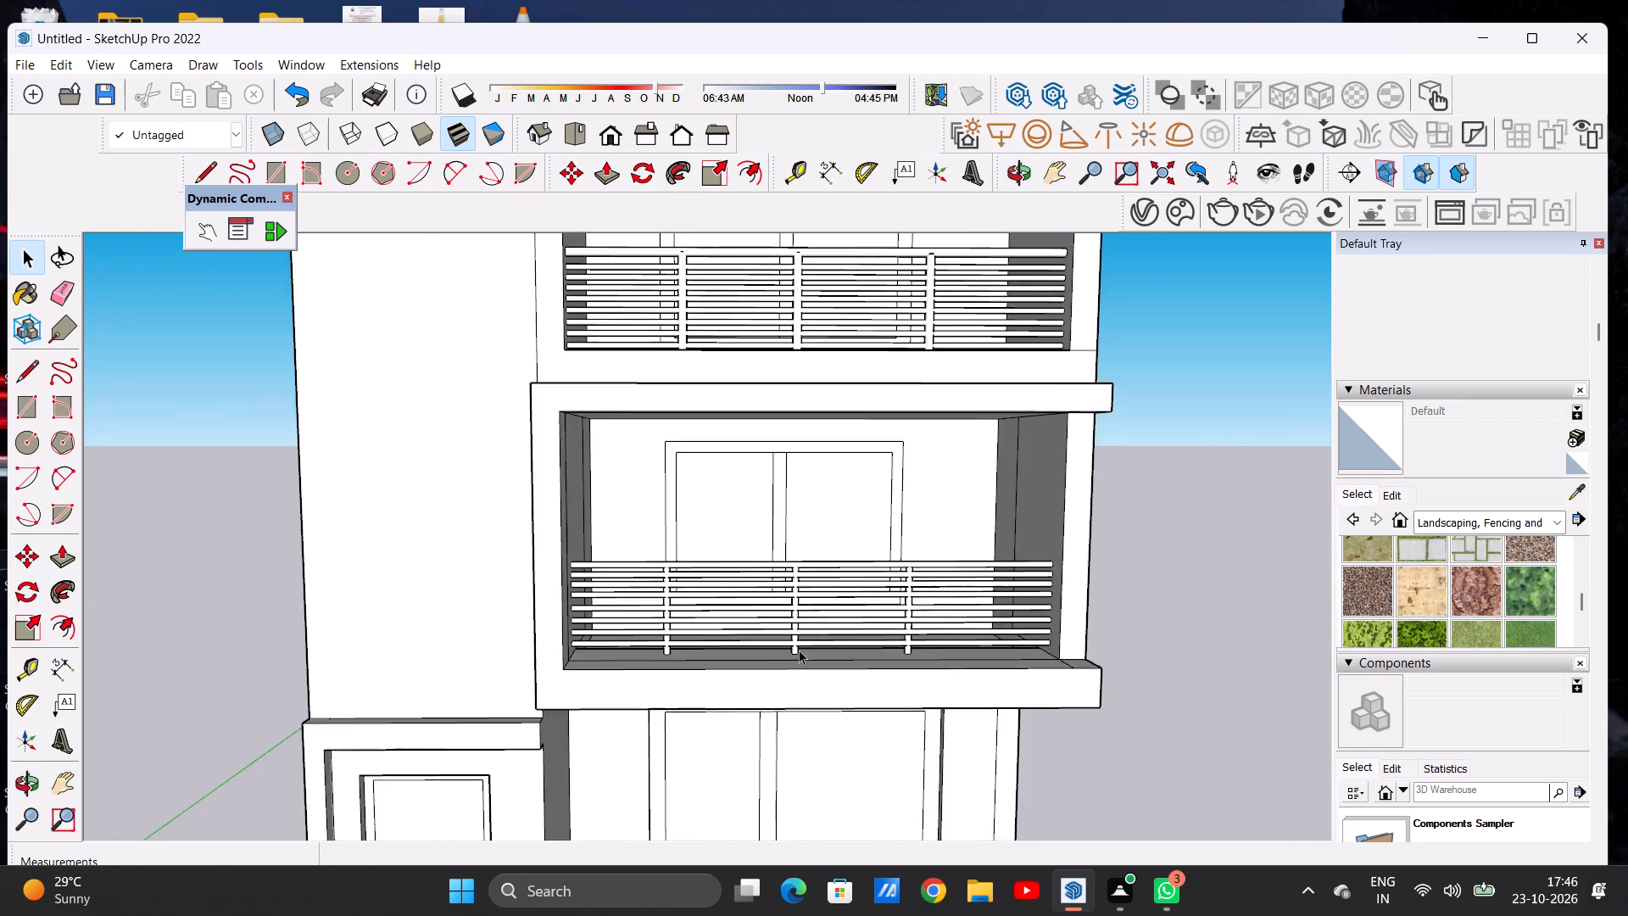
scroll(799, 650, "up", 3)
scroll(810, 639, "down", 1)
scroll(810, 639, "up", 13)
scroll(711, 656, "down", 15)
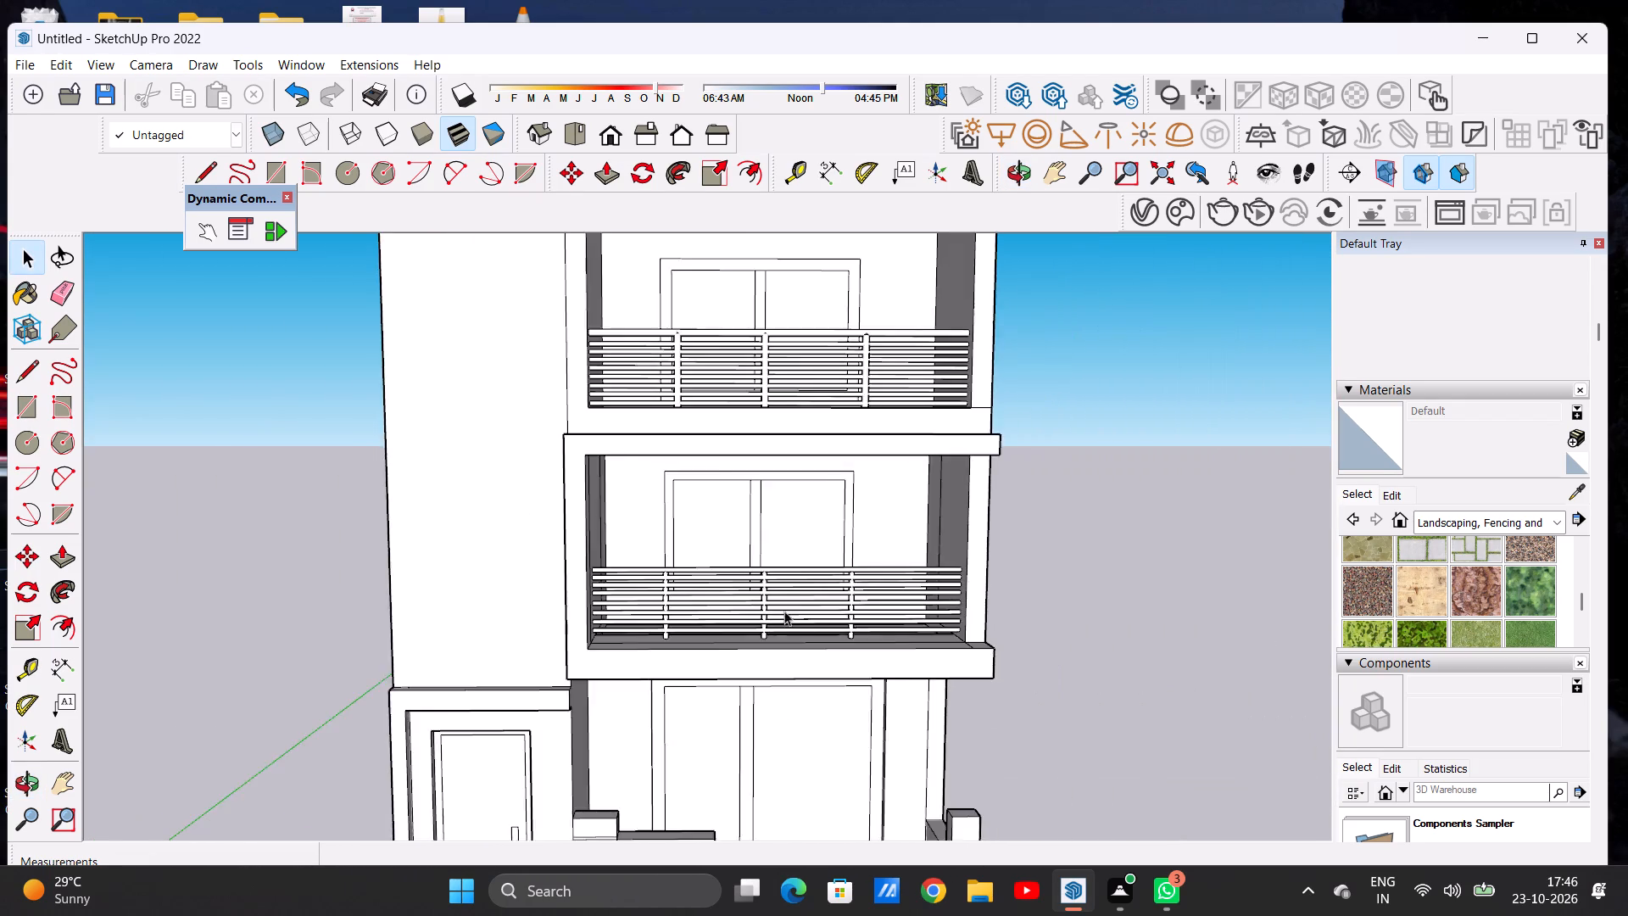
scroll(784, 611, "down", 11)
scroll(830, 505, "up", 6)
middle_click_drag(844, 533, 476, 536)
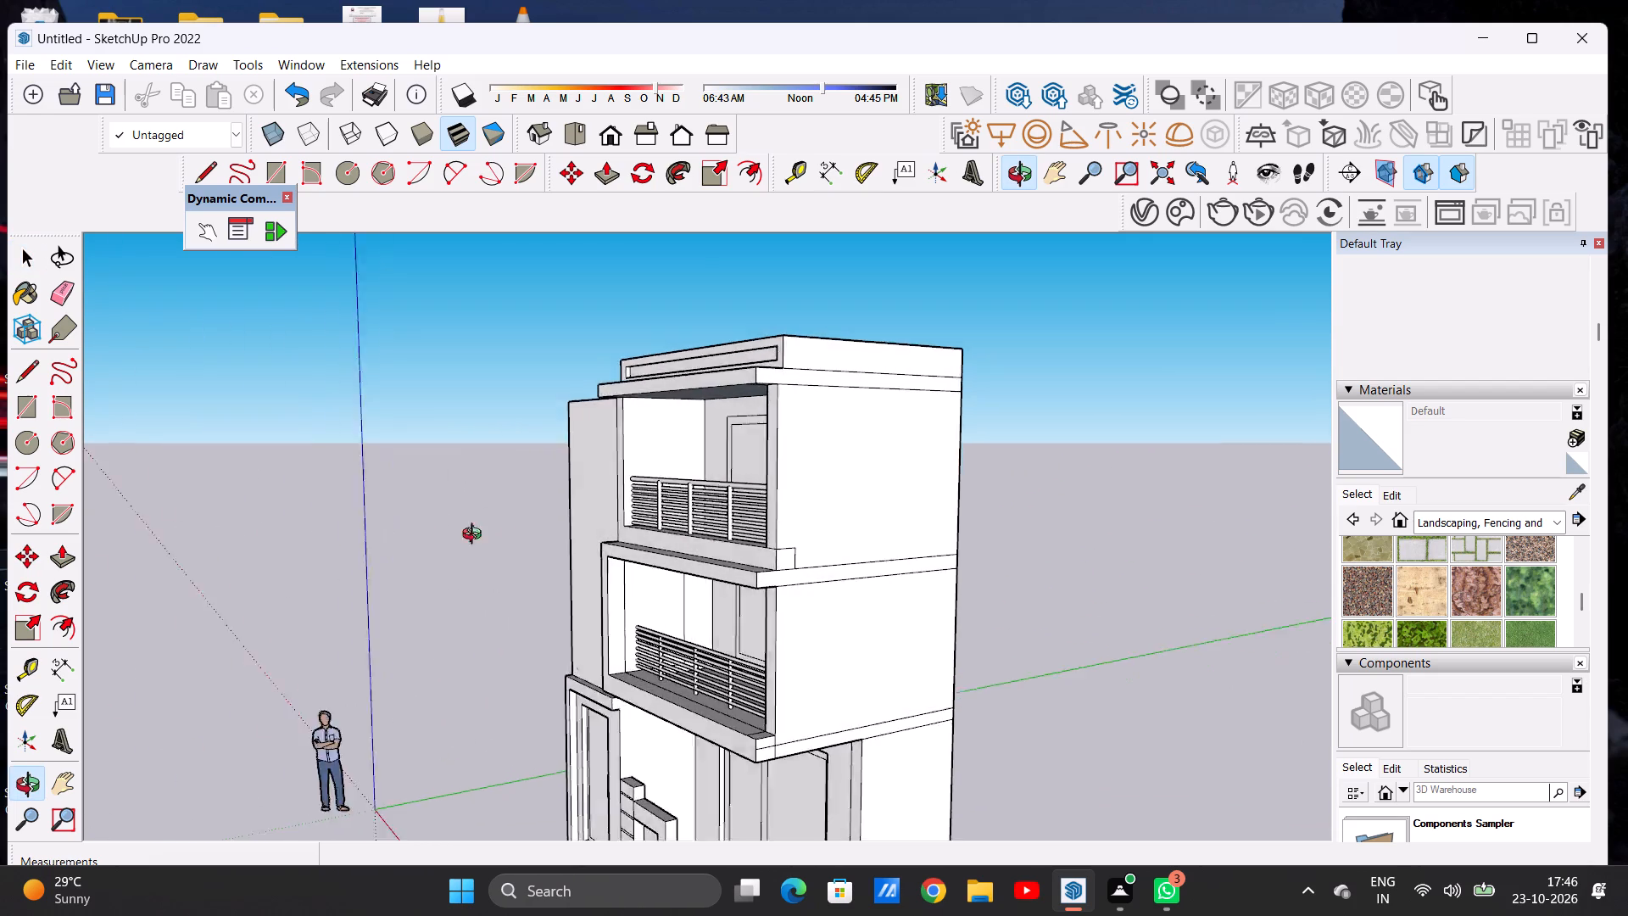
middle_click_drag(476, 536, 822, 537)
scroll(829, 538, "down", 5)
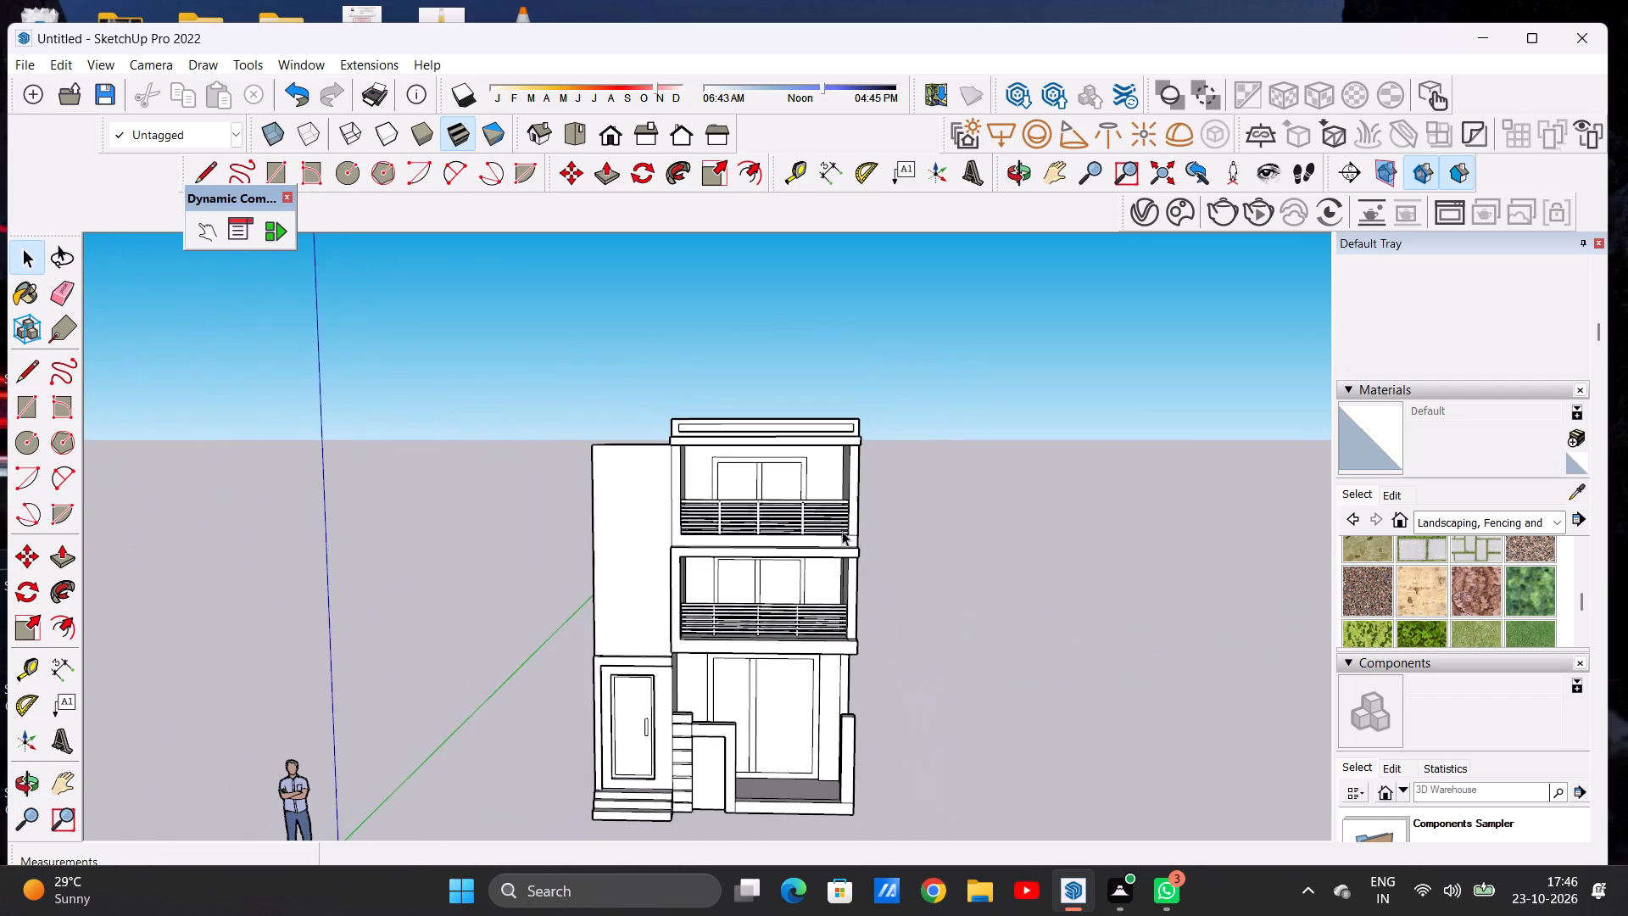
scroll(854, 569, "down", 5)
Push/Pull the top face of the plain side tower next to the balconies up about 2' 4", above the roof parapet.
middle_click_drag(678, 538, 747, 573)
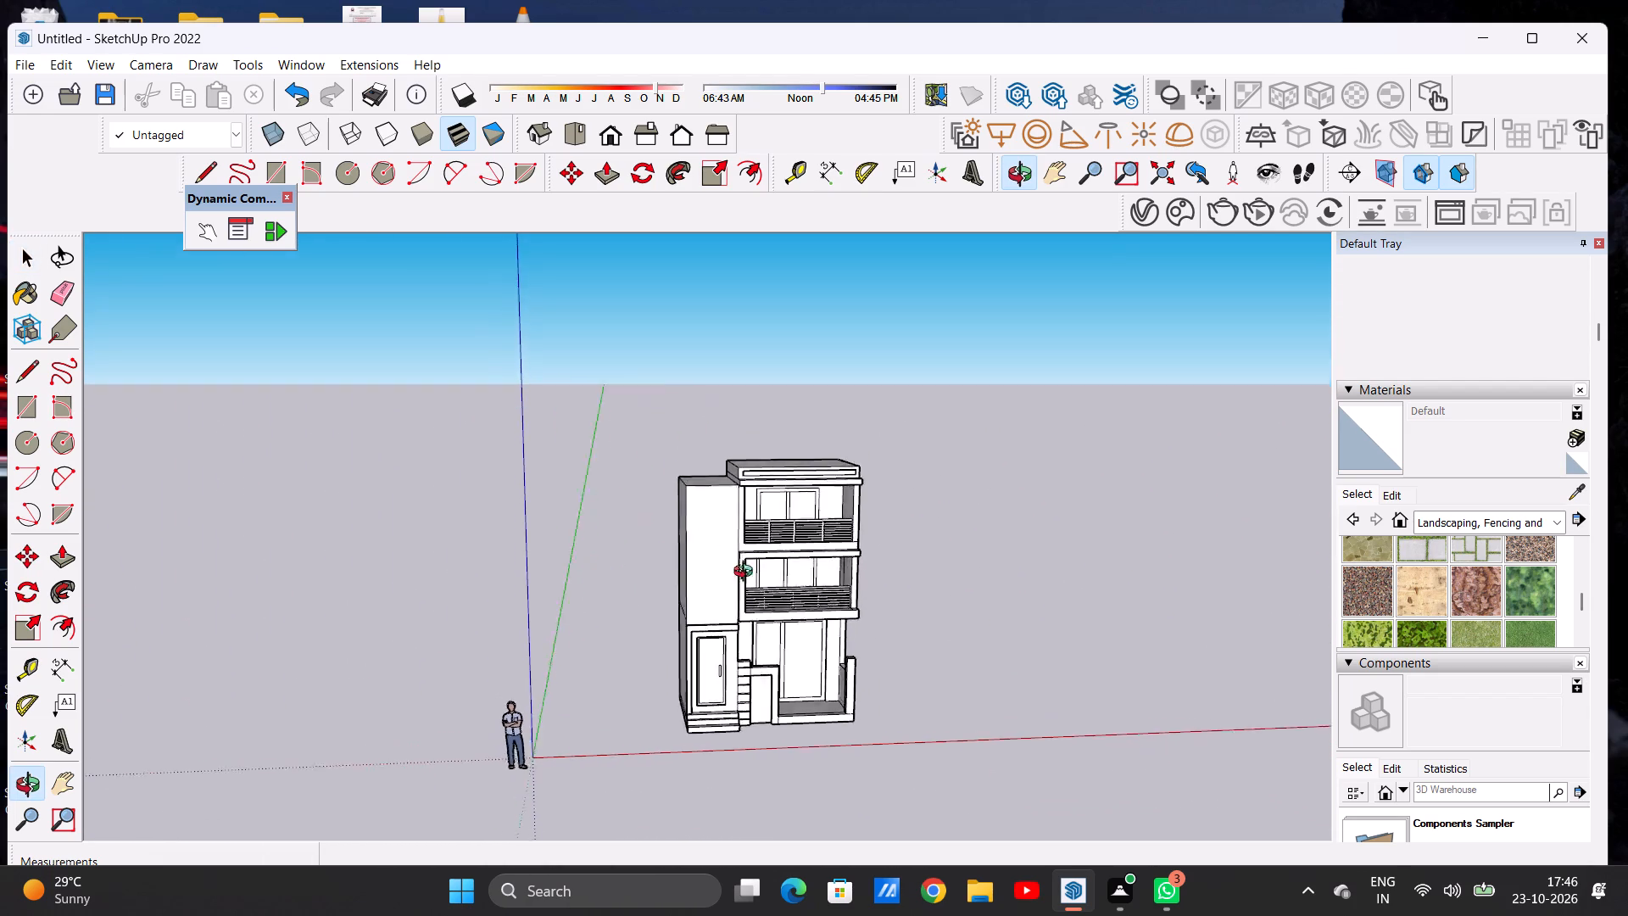
middle_click_drag(747, 573, 784, 621)
scroll(716, 482, "up", 13)
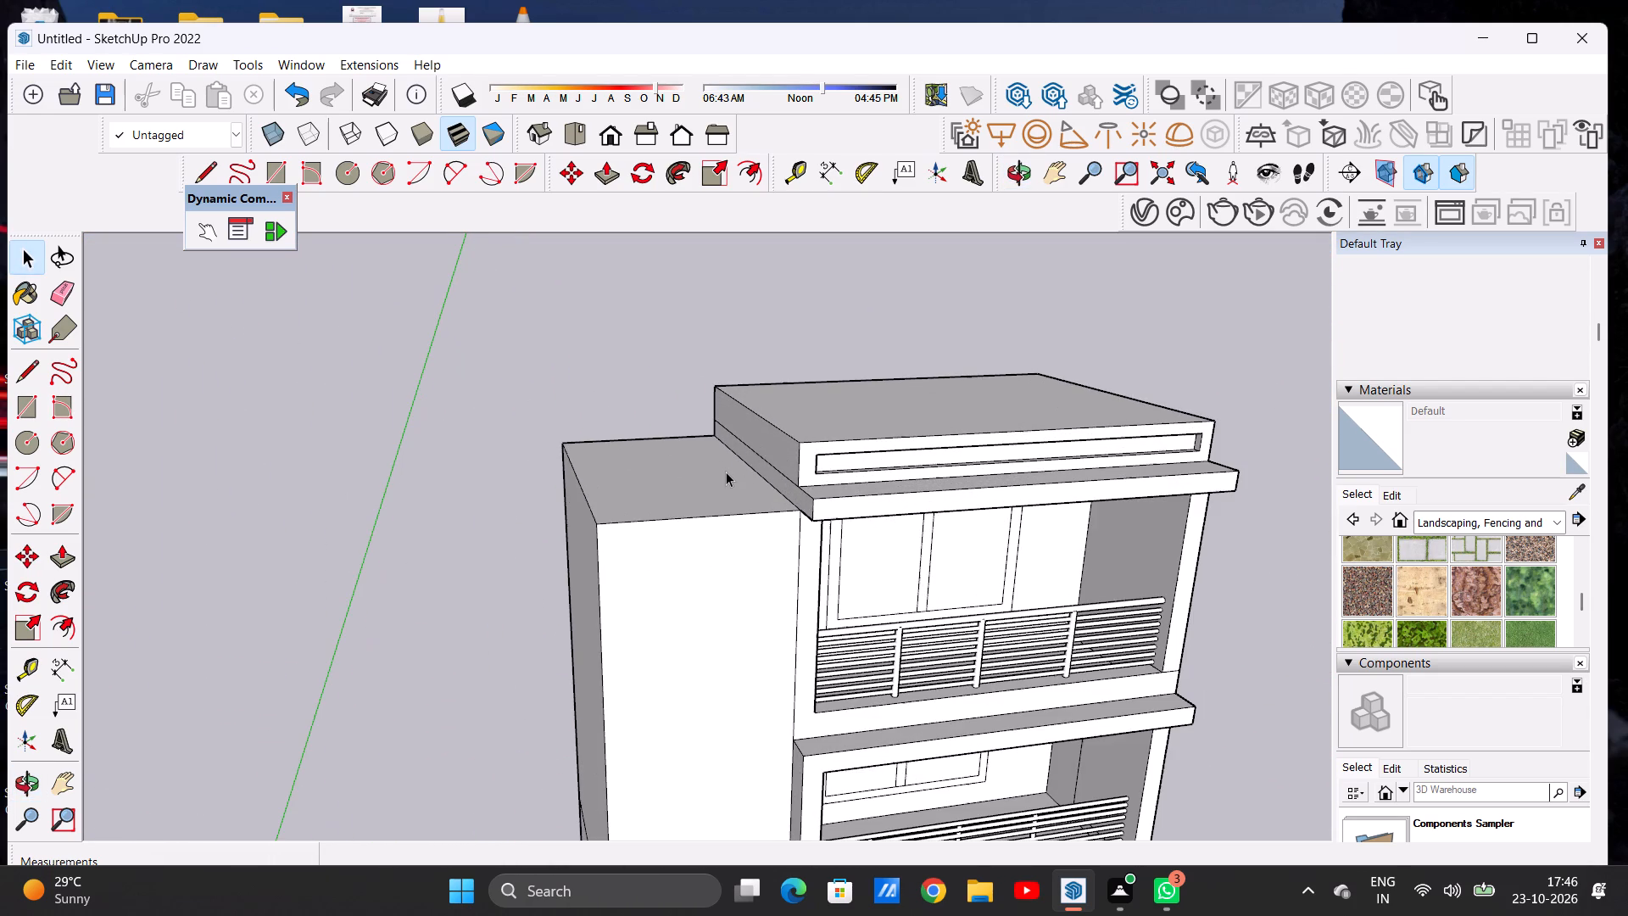
key("p")
scroll(738, 476, "up", 4)
left_click(757, 492)
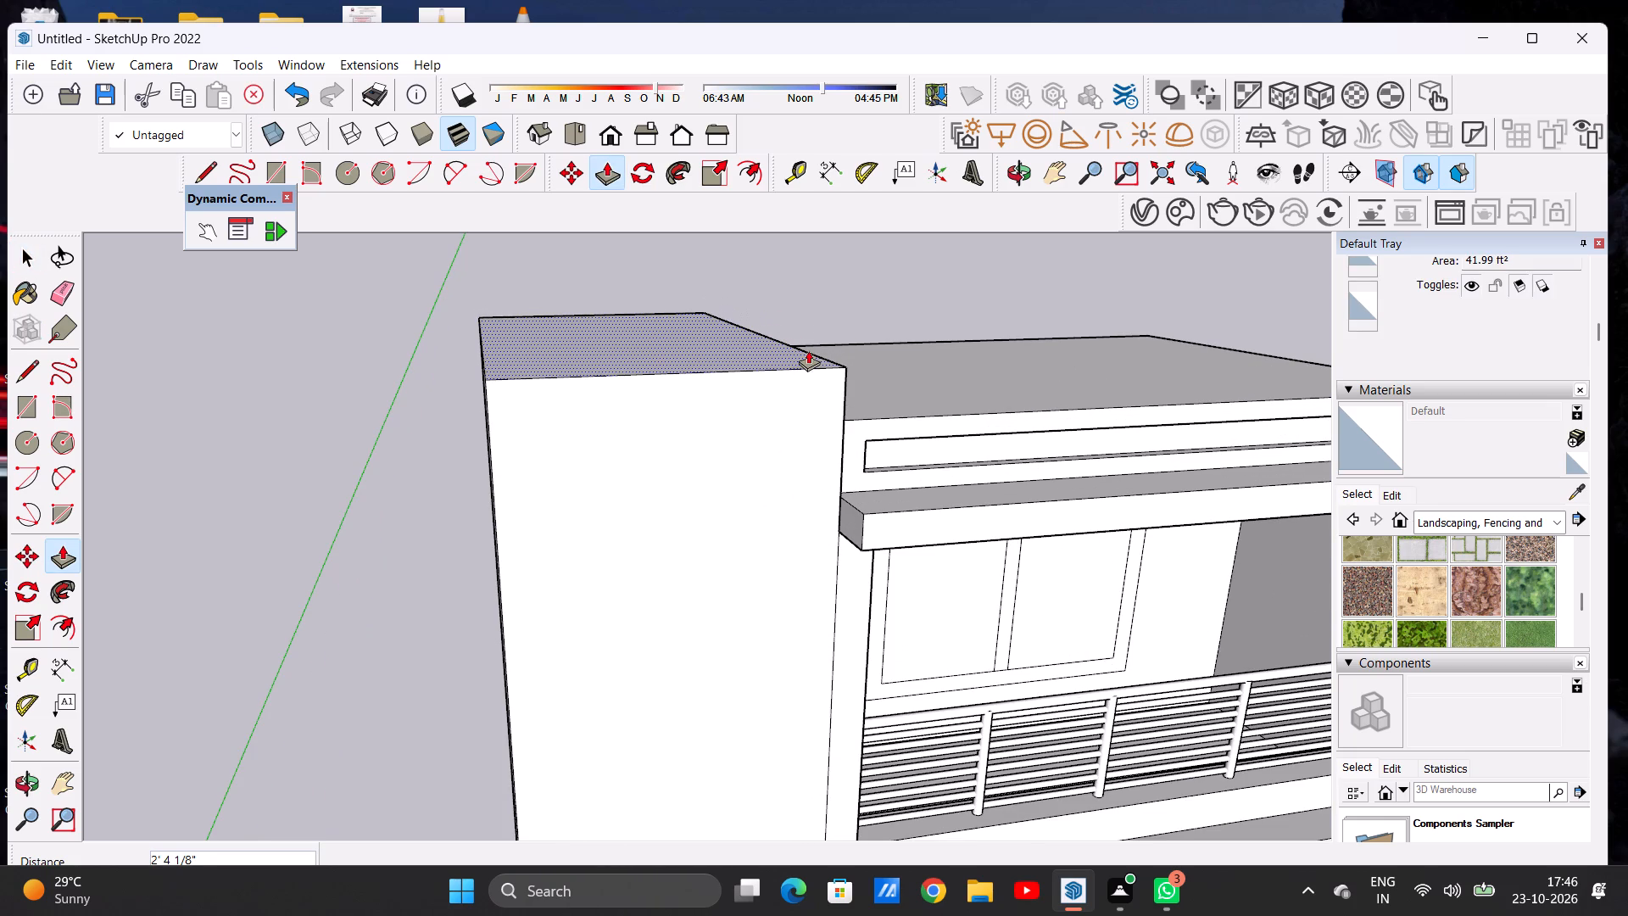
left_click(808, 350)
key("space")
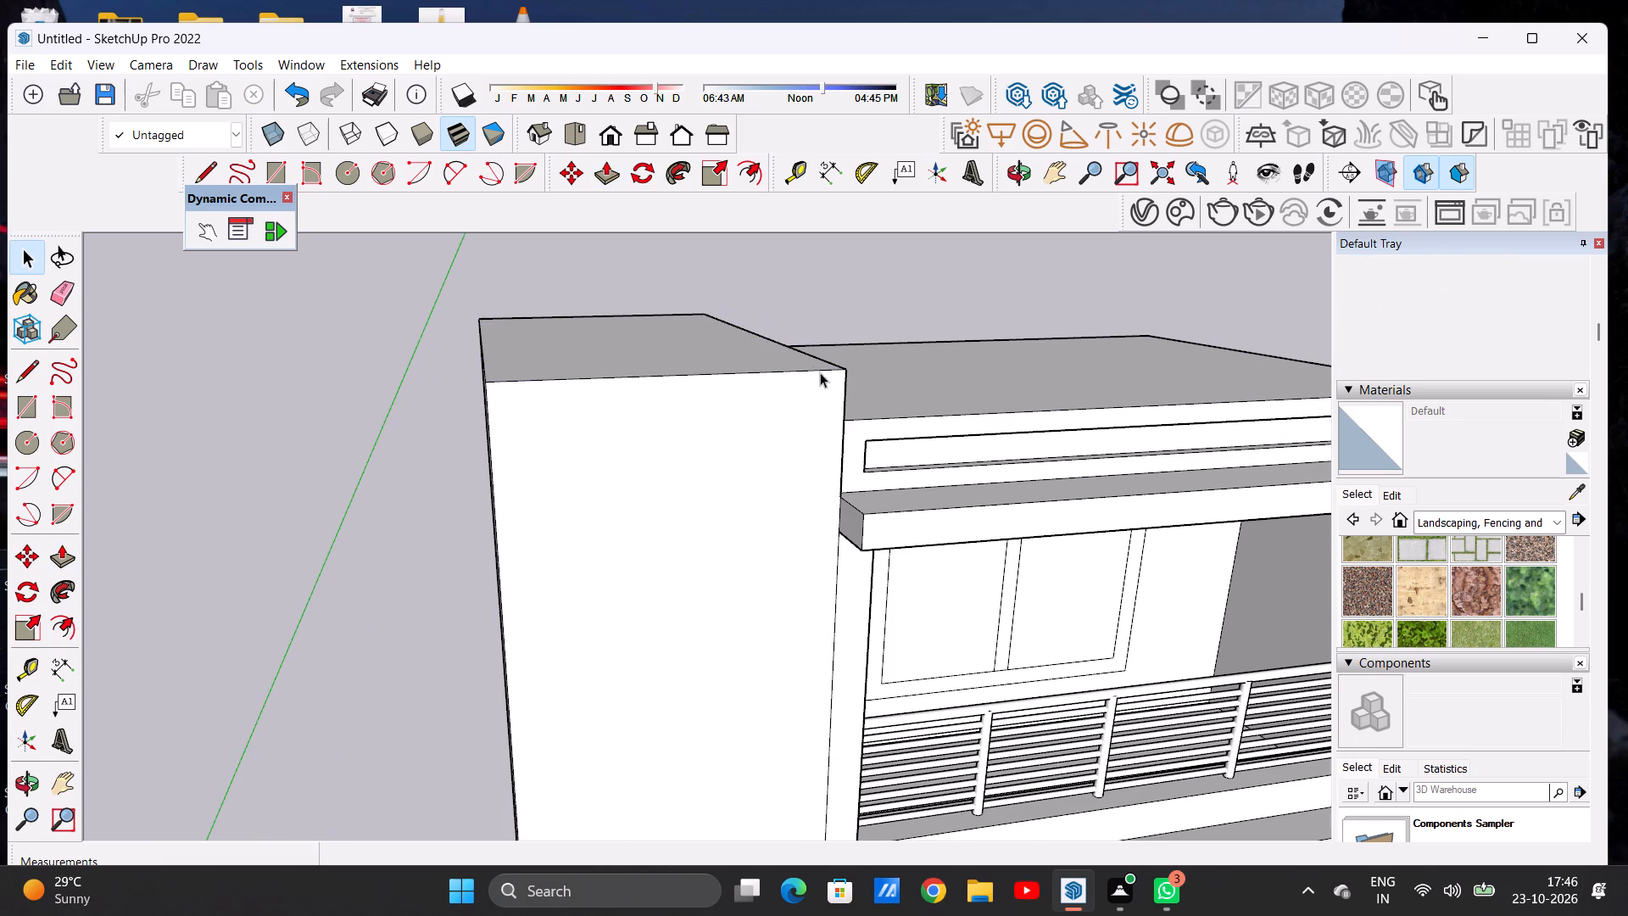
Push/Pull the side tower's top face up slightly more to raise it further above the roof parapet.
scroll(820, 372, "down", 10)
middle_click_drag(828, 394, 763, 347)
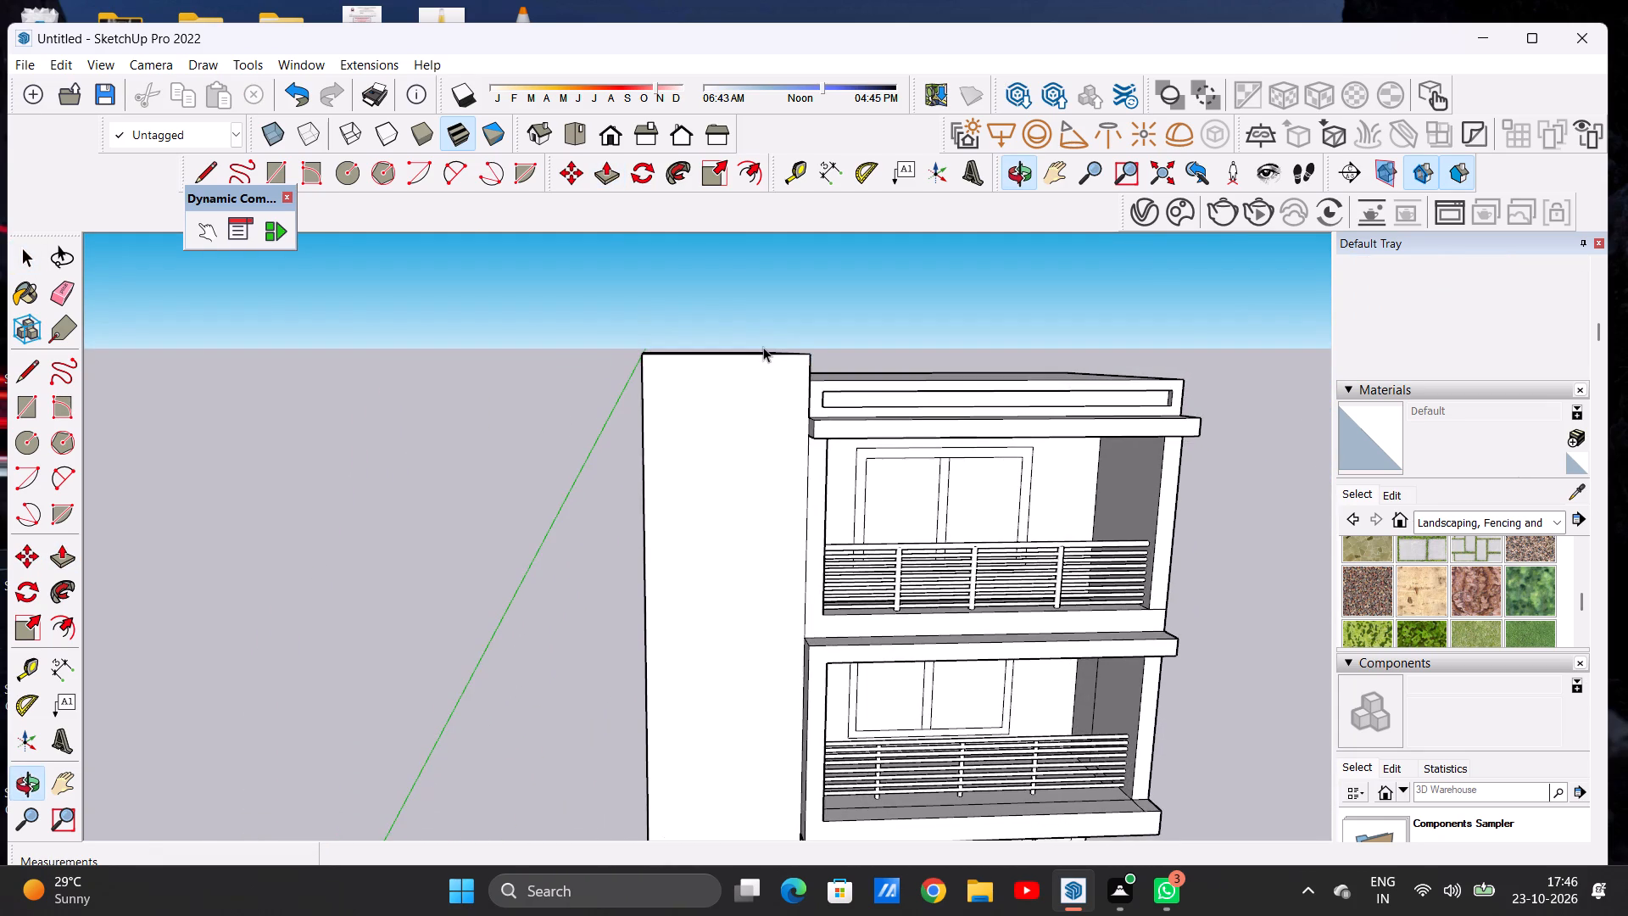
scroll(792, 355, "up", 7)
middle_click_drag(912, 373, 744, 383)
scroll(741, 344, "up", 4)
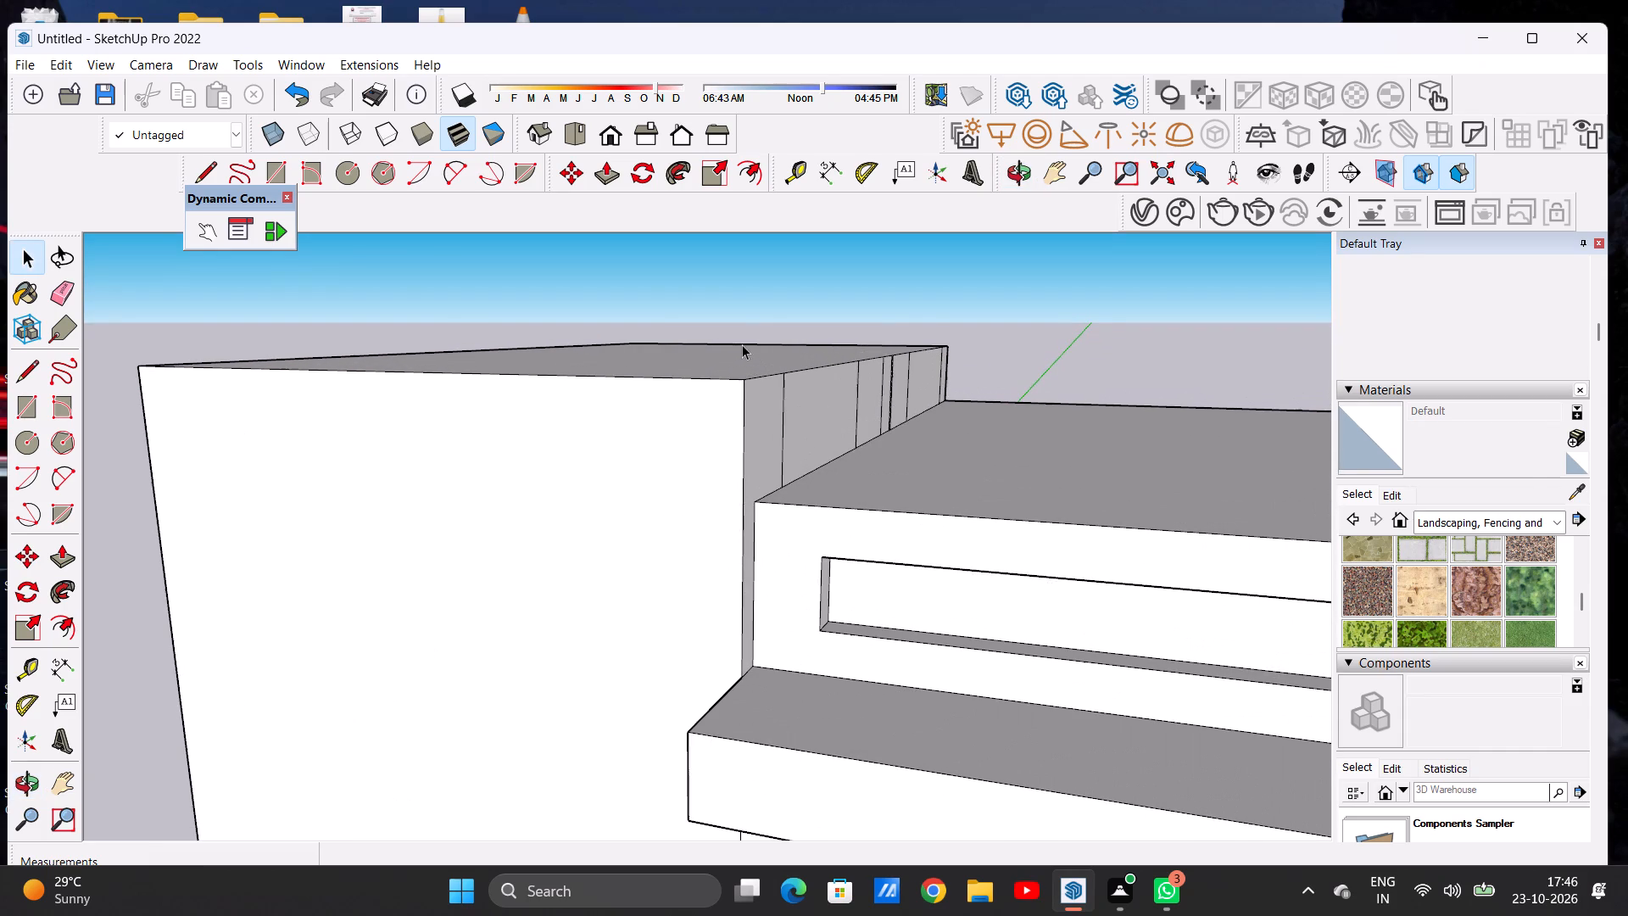
key("p")
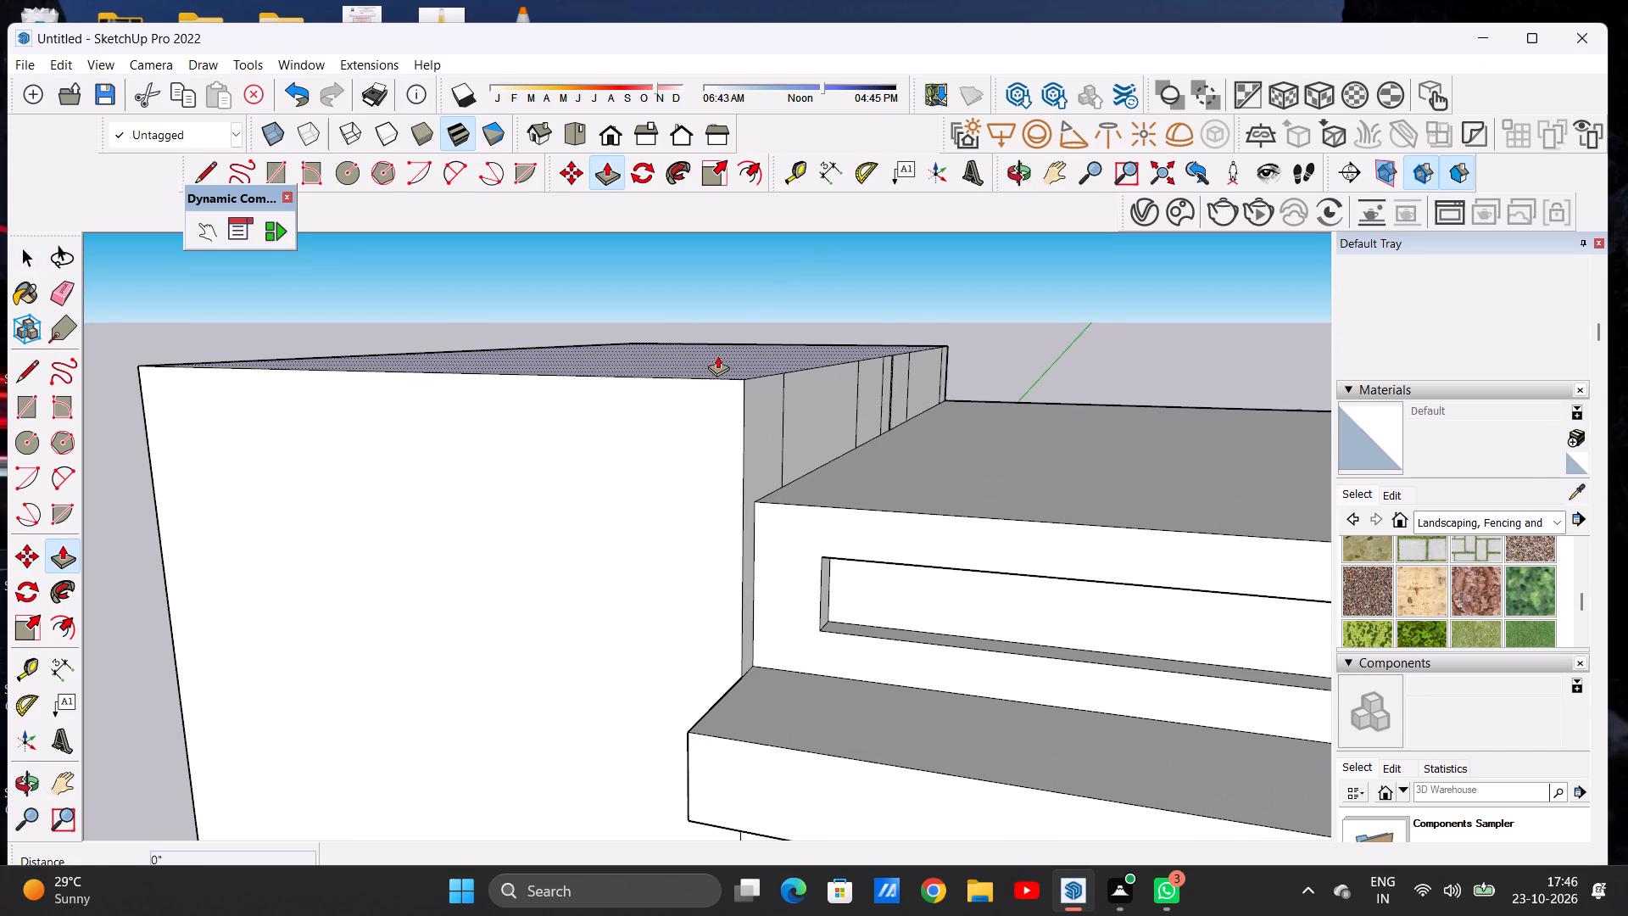
left_click(718, 355)
left_click(734, 336)
key("space")
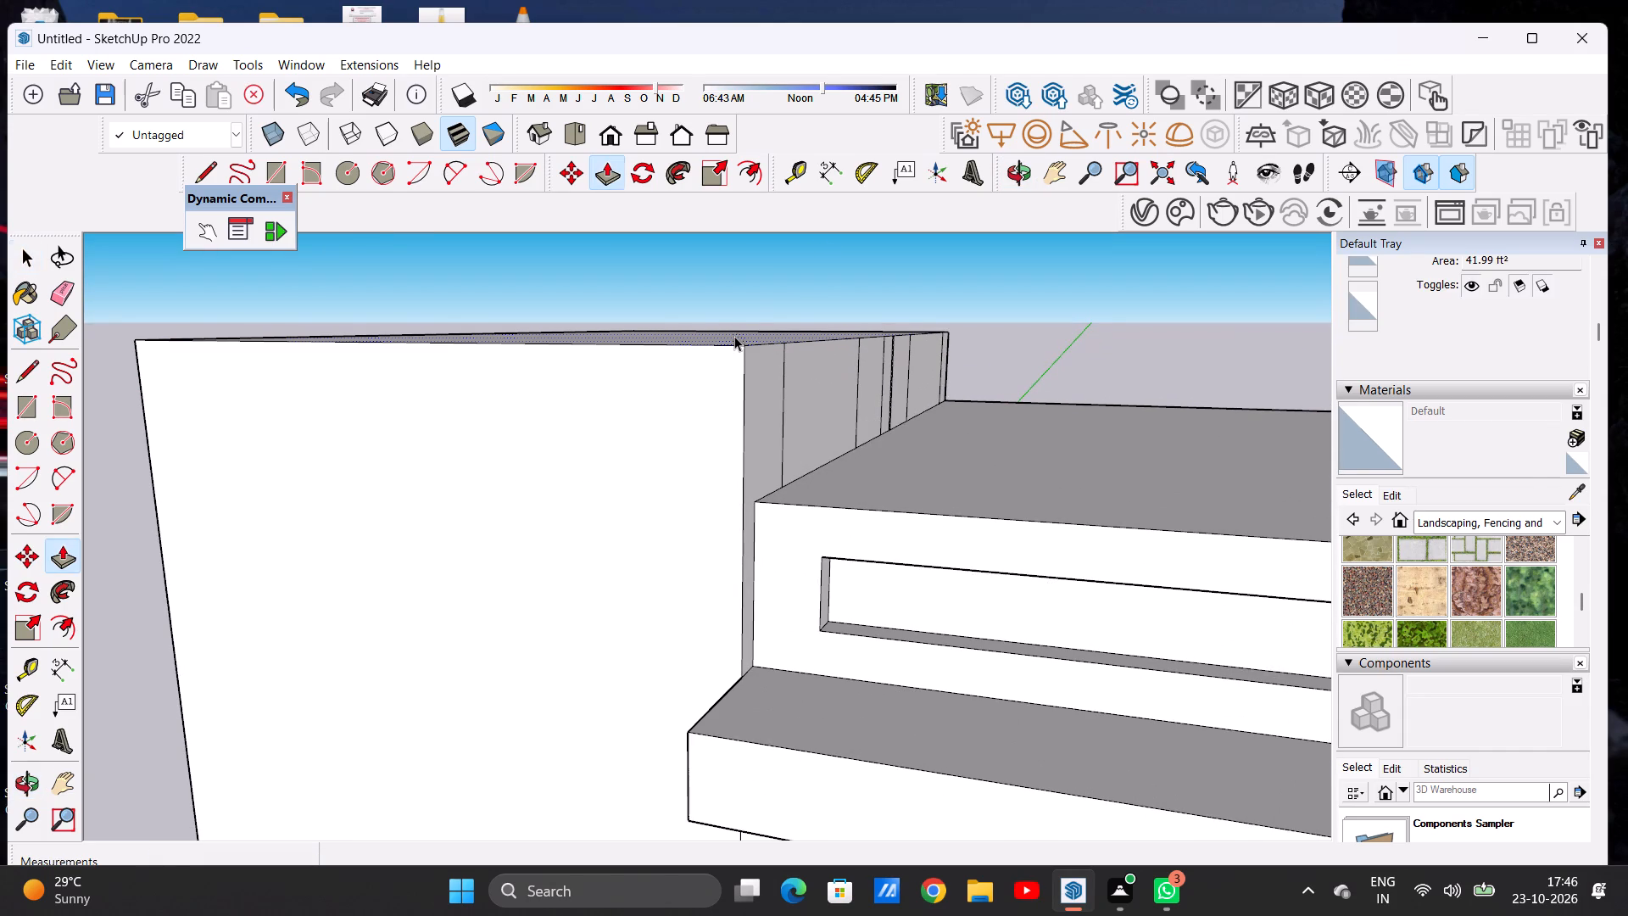
scroll(757, 412, "down", 4)
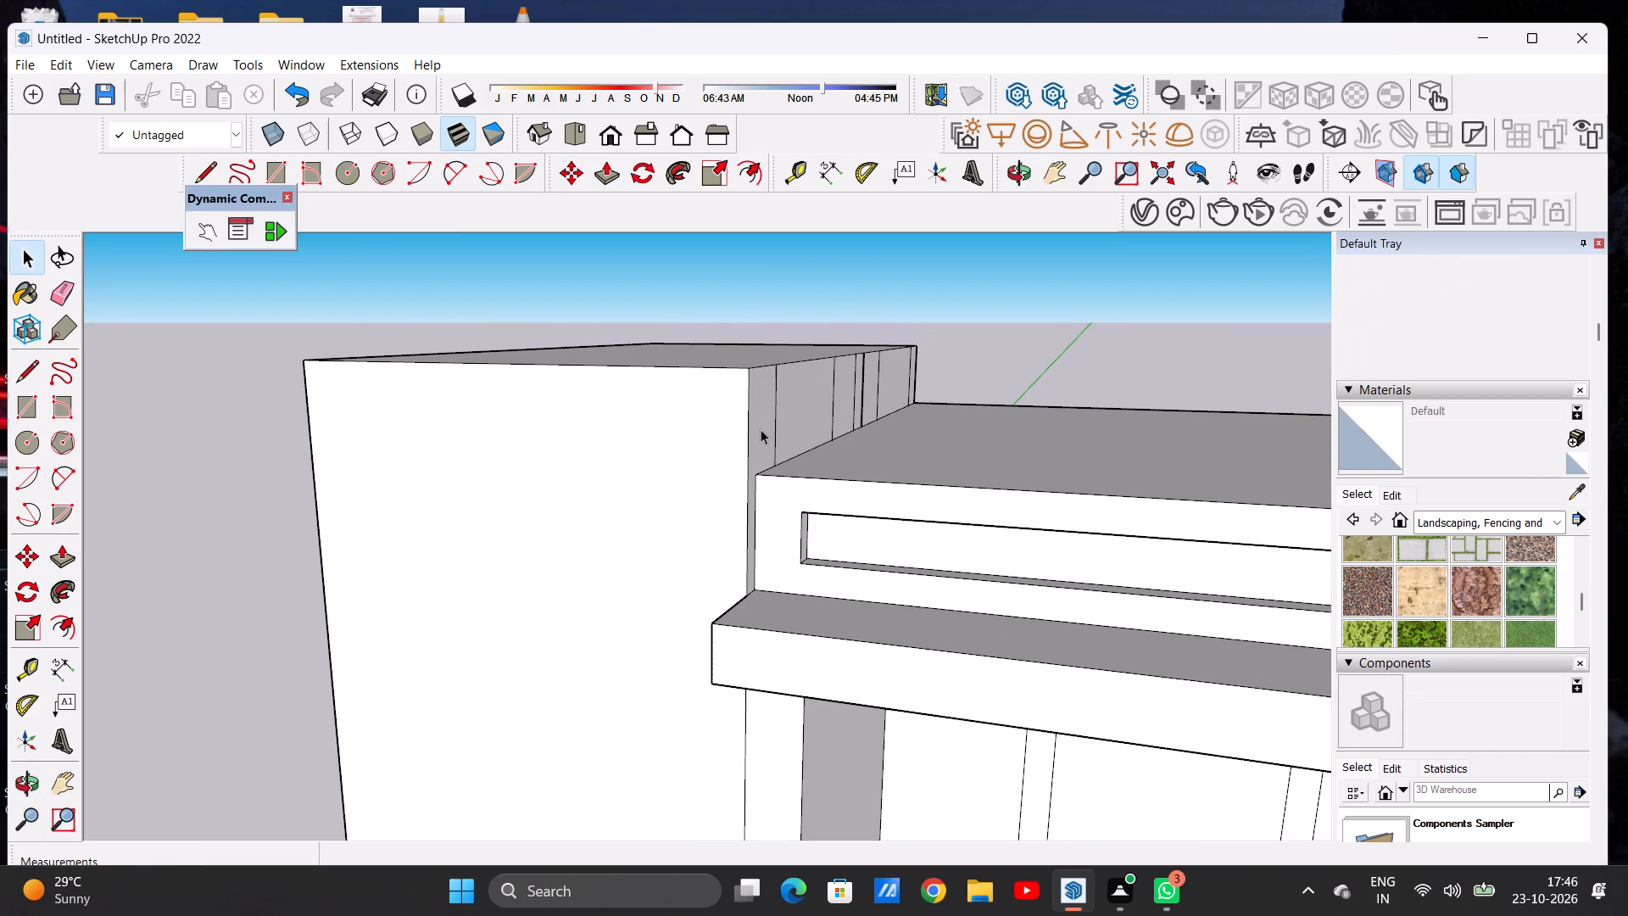
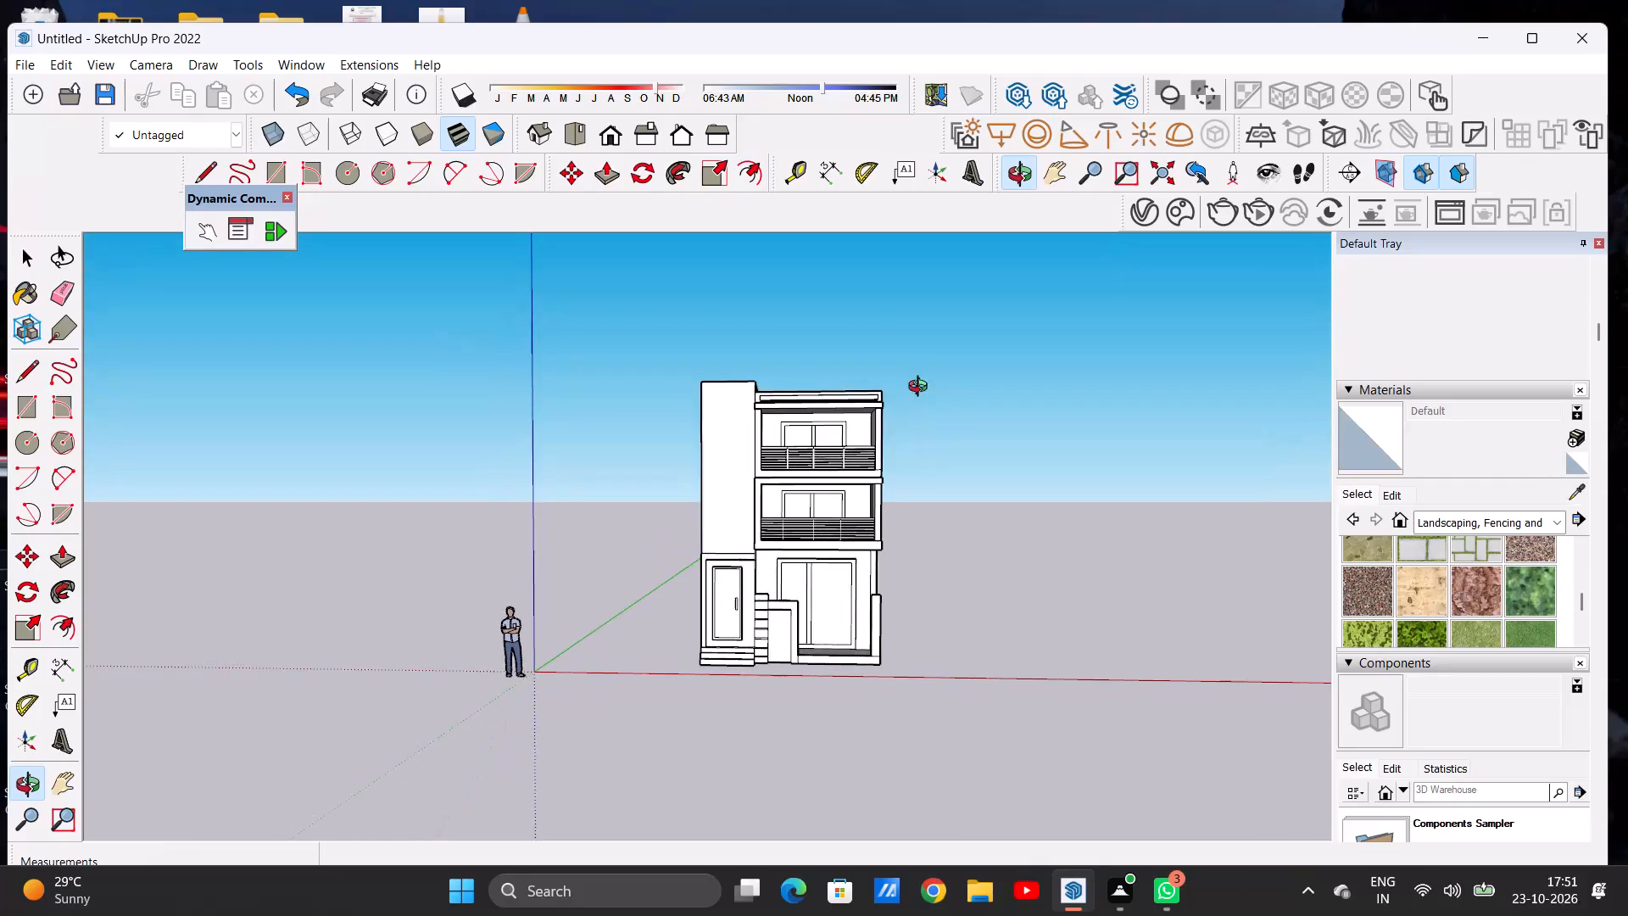
Inspect the front facade and the raised side tower above the roof parapet.
scroll(783, 407, "up", 7)
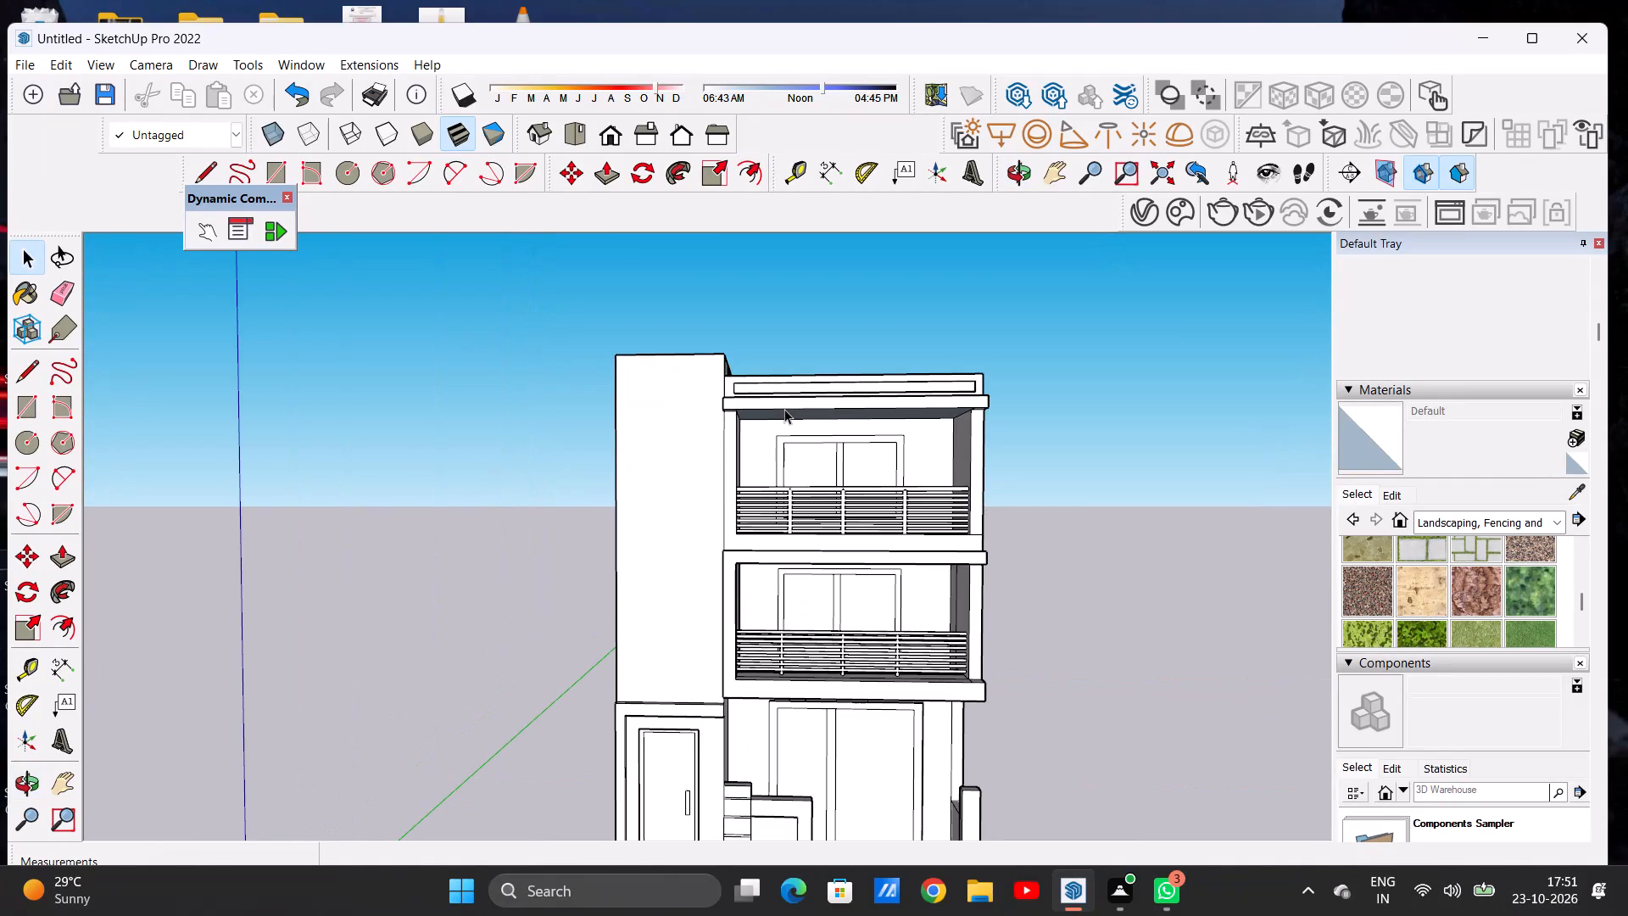
scroll(812, 394, "down", 10)
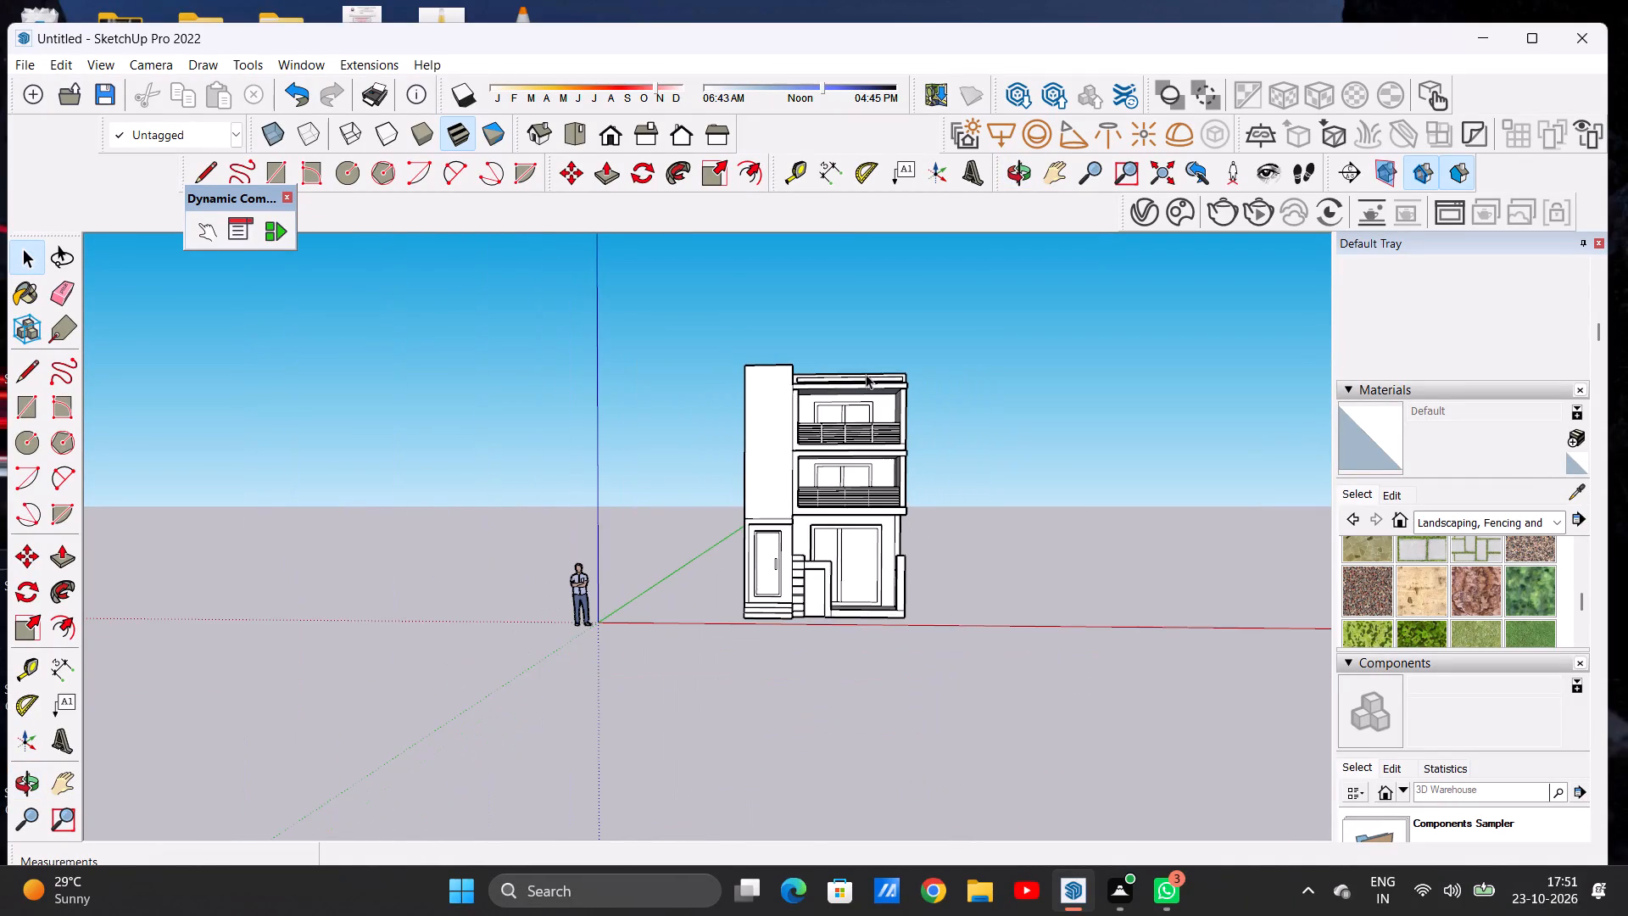
scroll(912, 465, "up", 1)
scroll(912, 447, "down", 1)
scroll(909, 447, "up", 2)
scroll(773, 366, "up", 6)
middle_click_drag(611, 383, 566, 398)
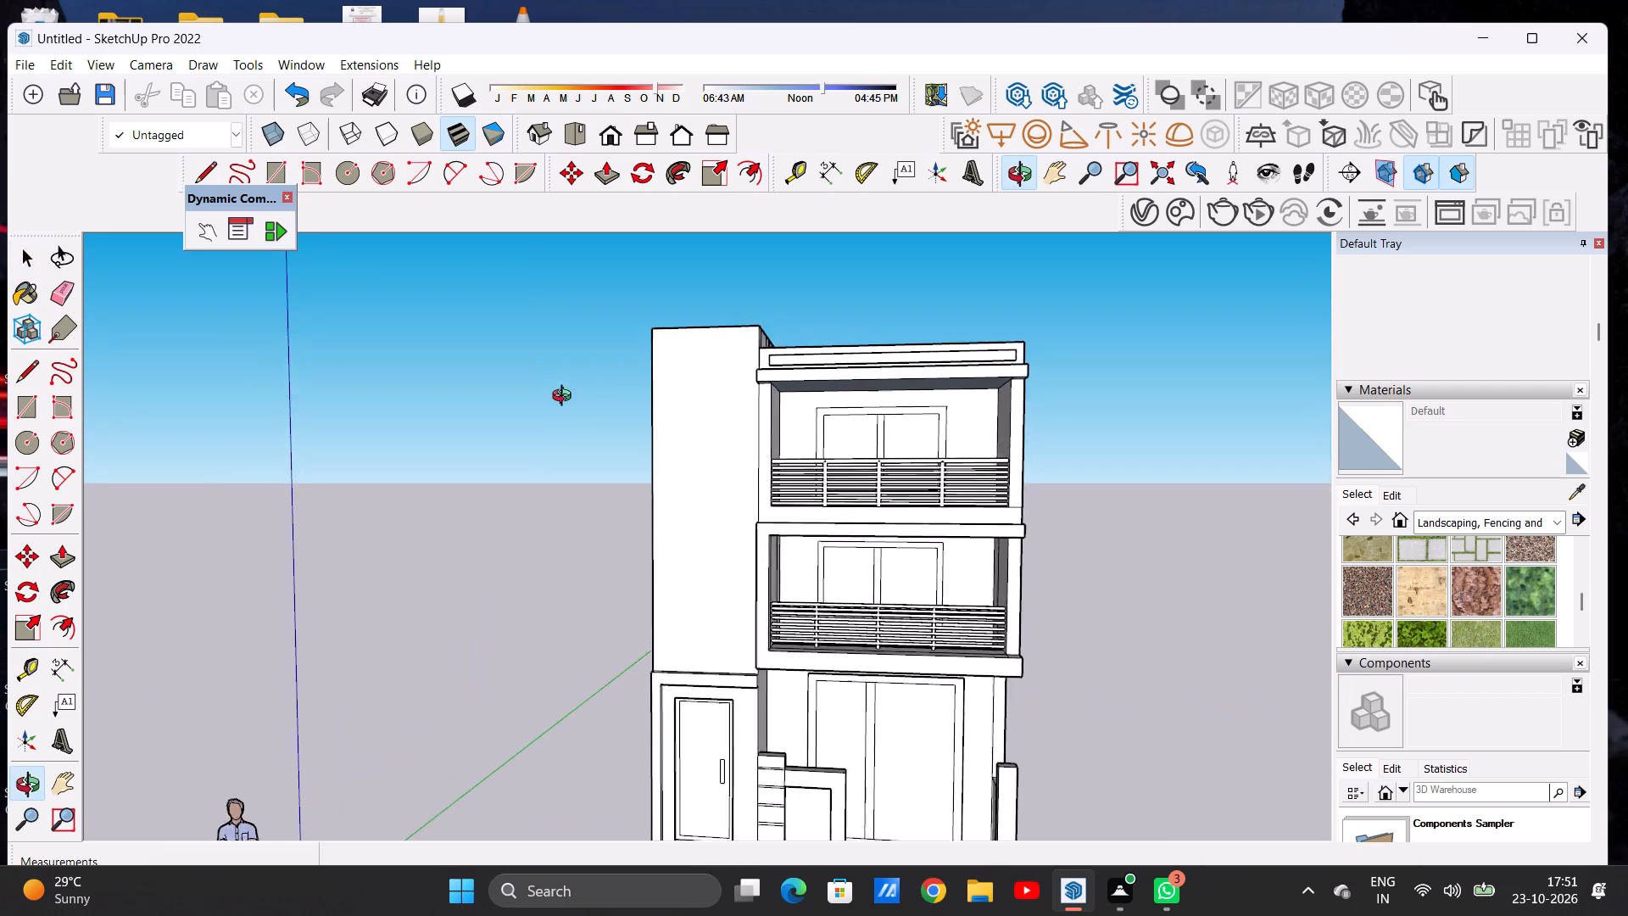
middle_click_drag(566, 398, 529, 489)
Erase all the stray vertical lines on the side tower's wall face that rises above the roof.
middle_click_drag(931, 396, 718, 401)
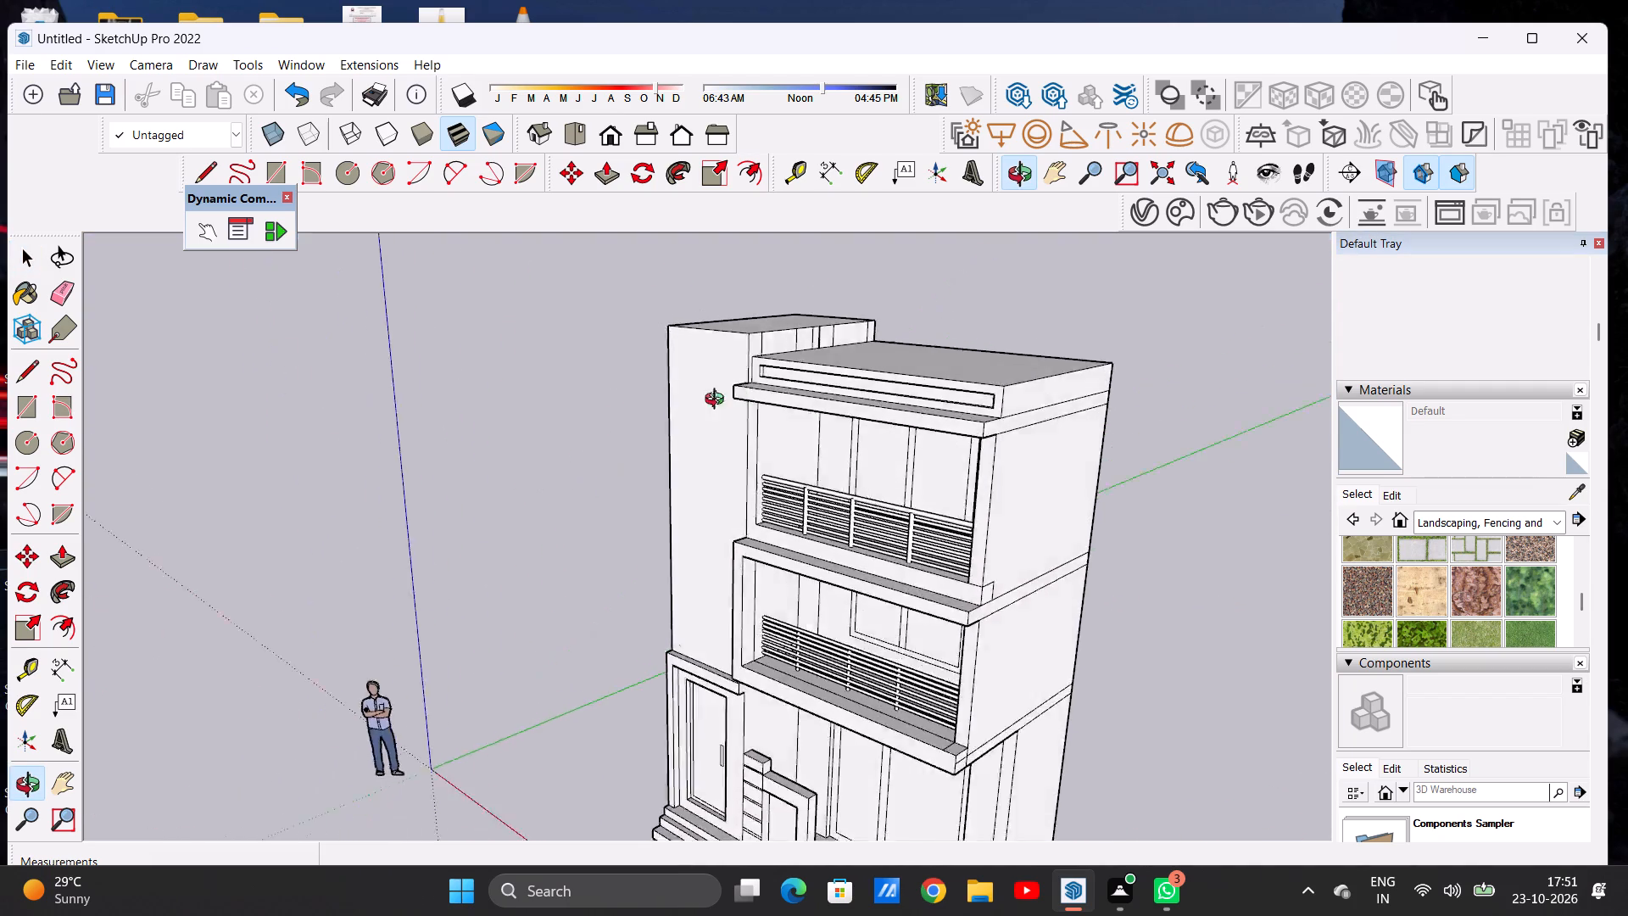
middle_click_drag(718, 401, 555, 446)
scroll(825, 327, "up", 13)
key("e")
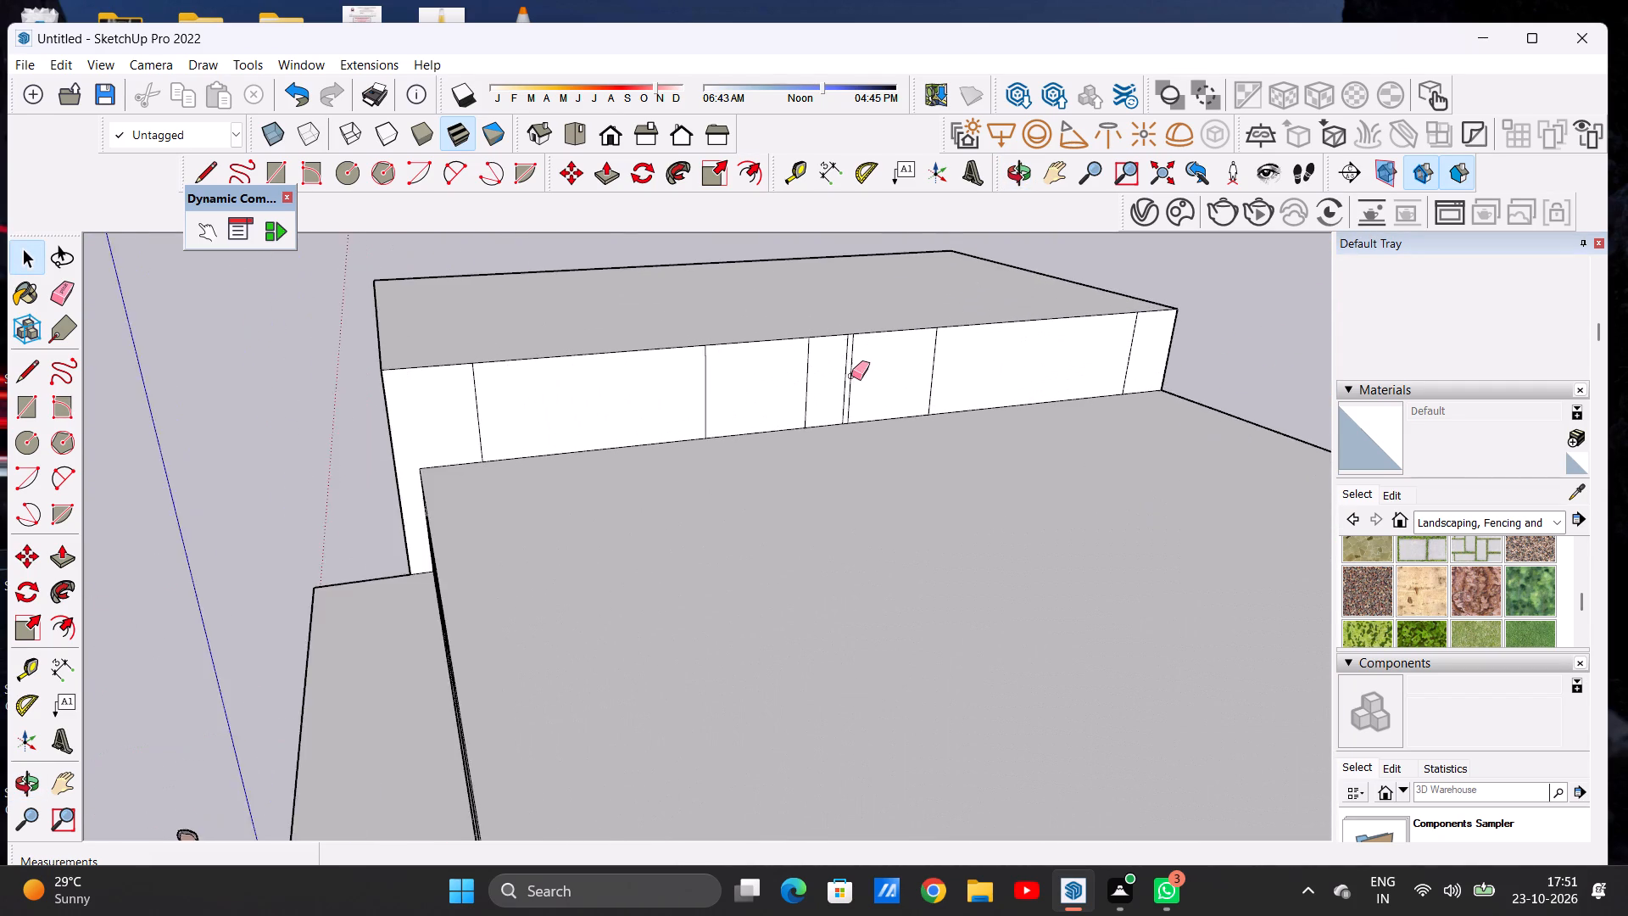
scroll(847, 382, "up", 3)
left_click(318, 439)
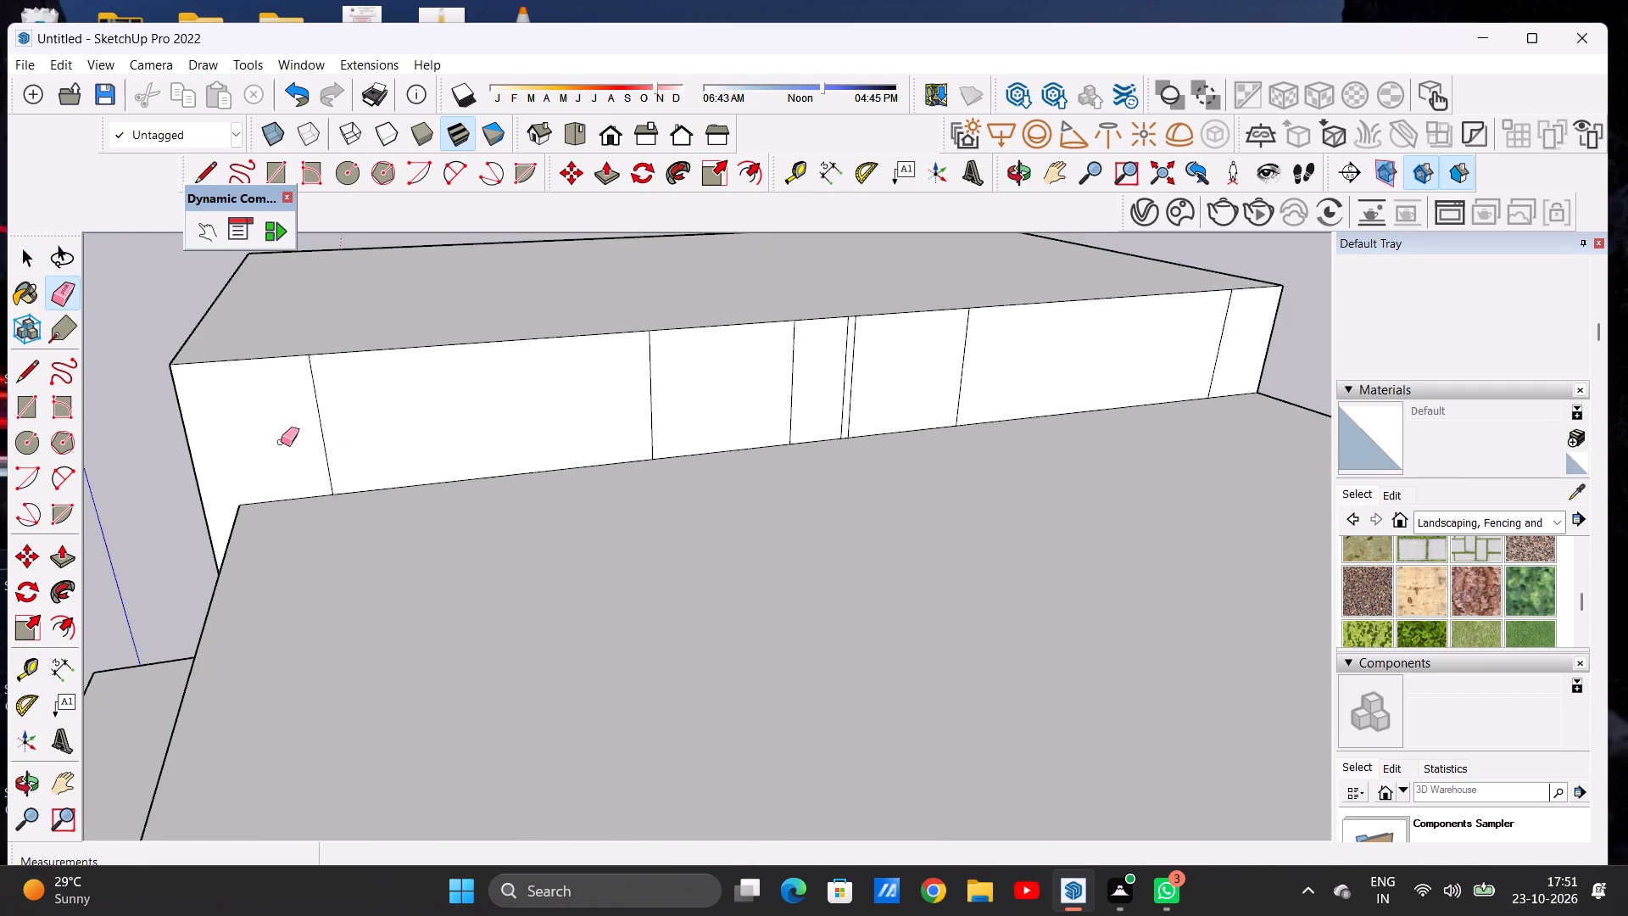
left_click_drag(282, 442, 437, 439)
left_click_drag(656, 417, 639, 419)
left_click_drag(865, 382, 840, 385)
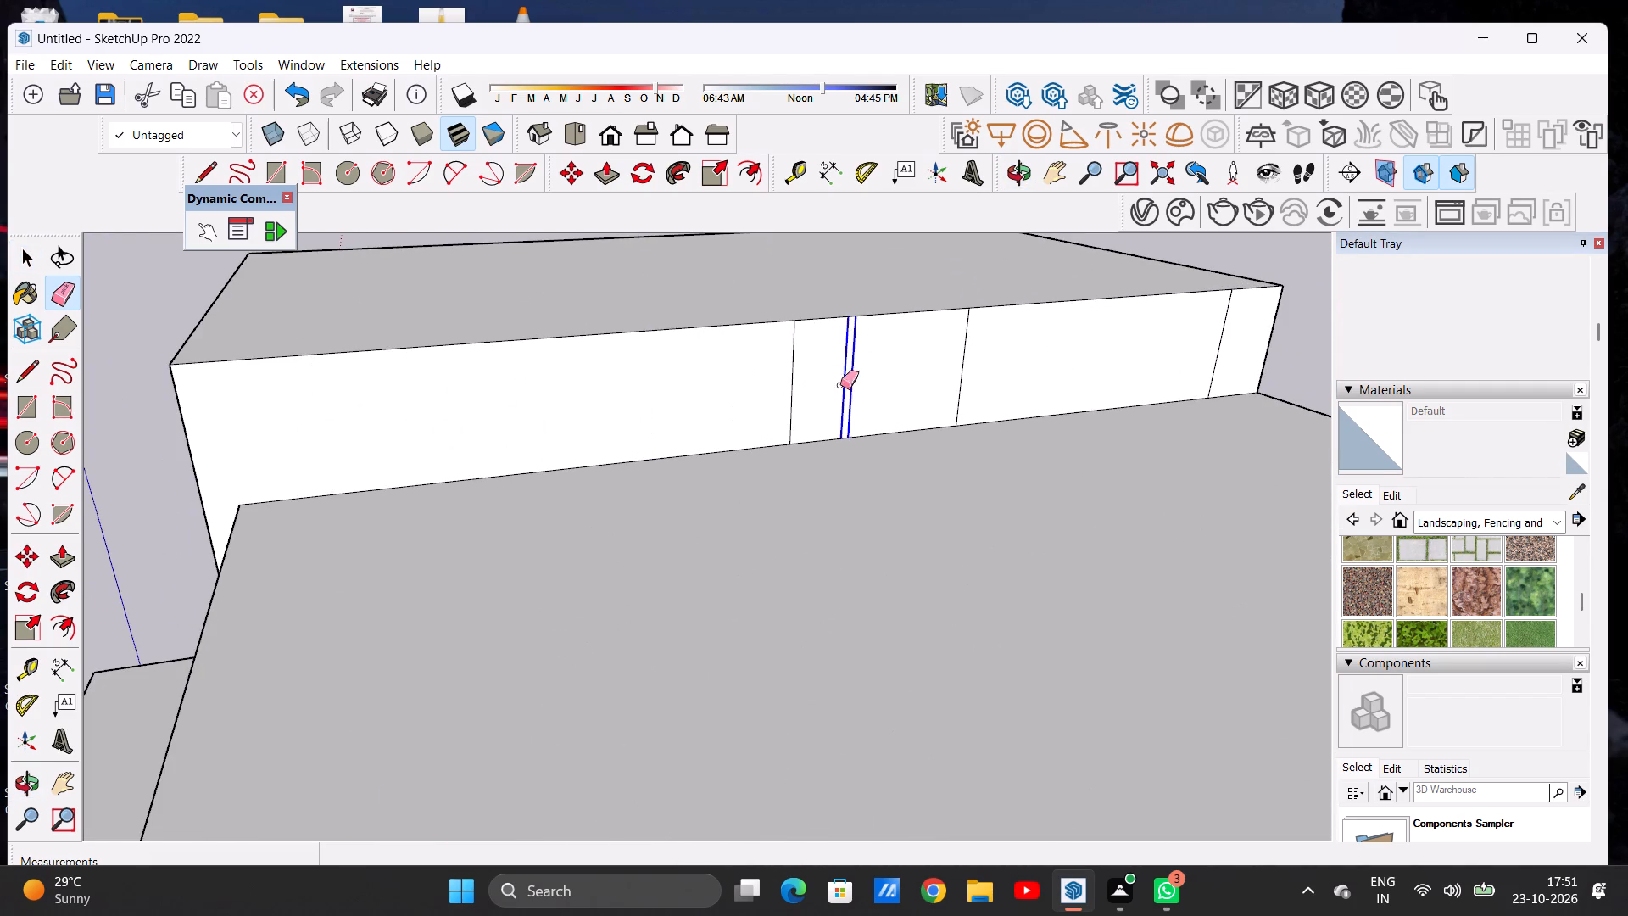
left_click_drag(840, 385, 795, 393)
left_click_drag(967, 384, 853, 389)
left_click_drag(833, 388, 789, 394)
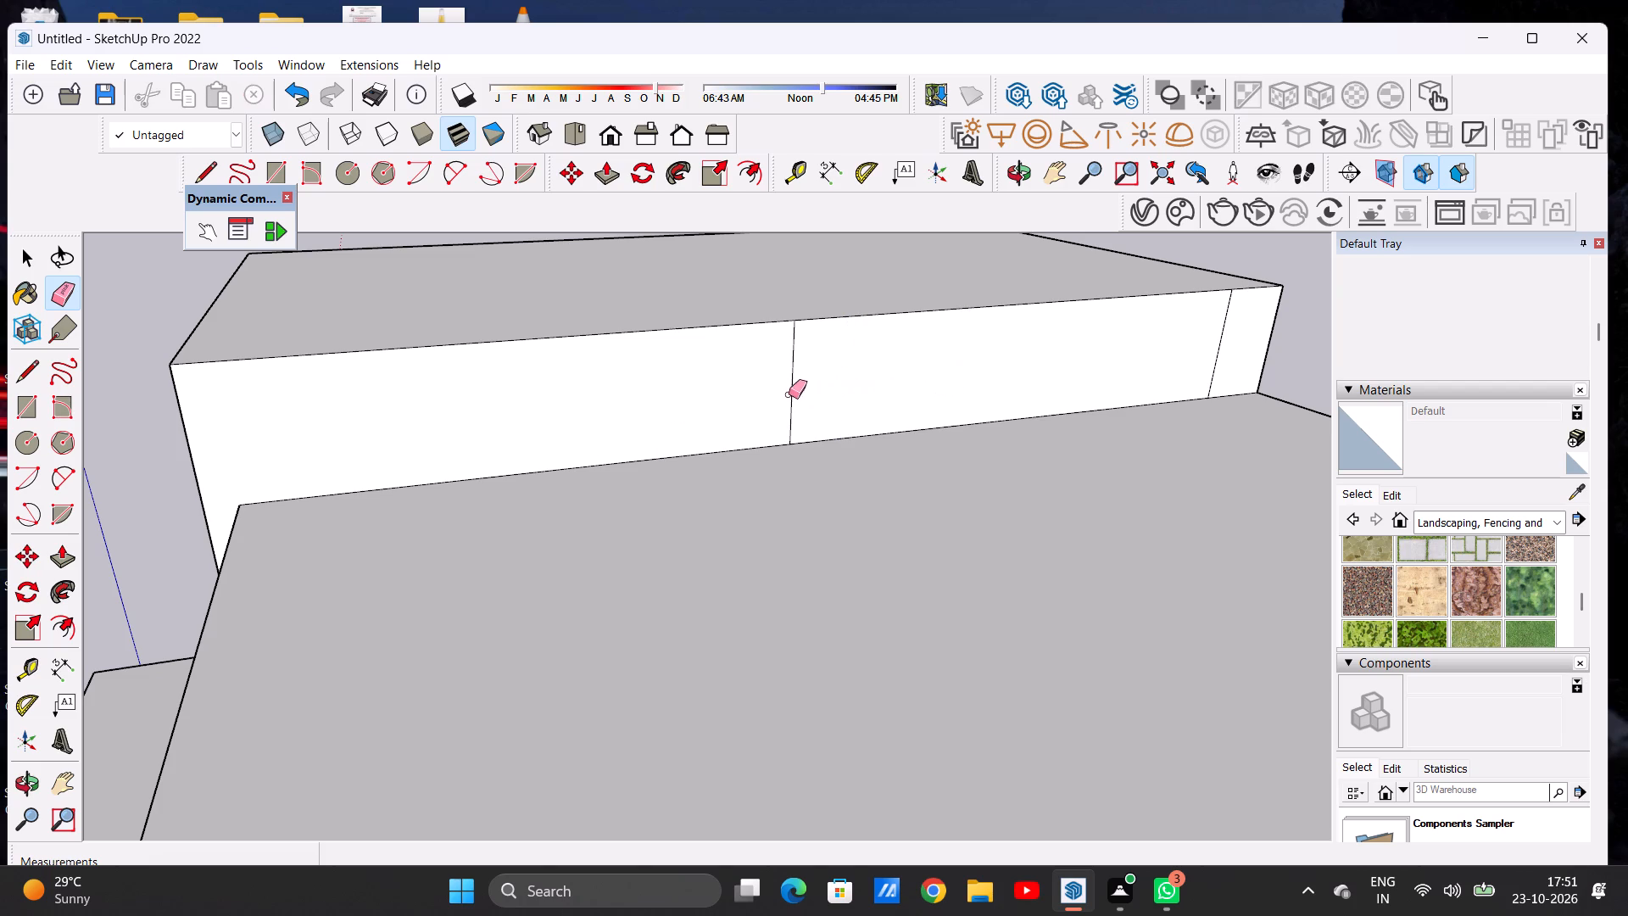
left_click_drag(789, 394, 769, 400)
scroll(761, 435, "down", 1)
scroll(768, 438, "up", 1)
scroll(771, 439, "down", 6)
scroll(1194, 349, "up", 4)
scroll(1194, 349, "down", 1)
scroll(1194, 349, "up", 2)
scroll(900, 455, "up", 7)
left_click_drag(901, 422, 933, 416)
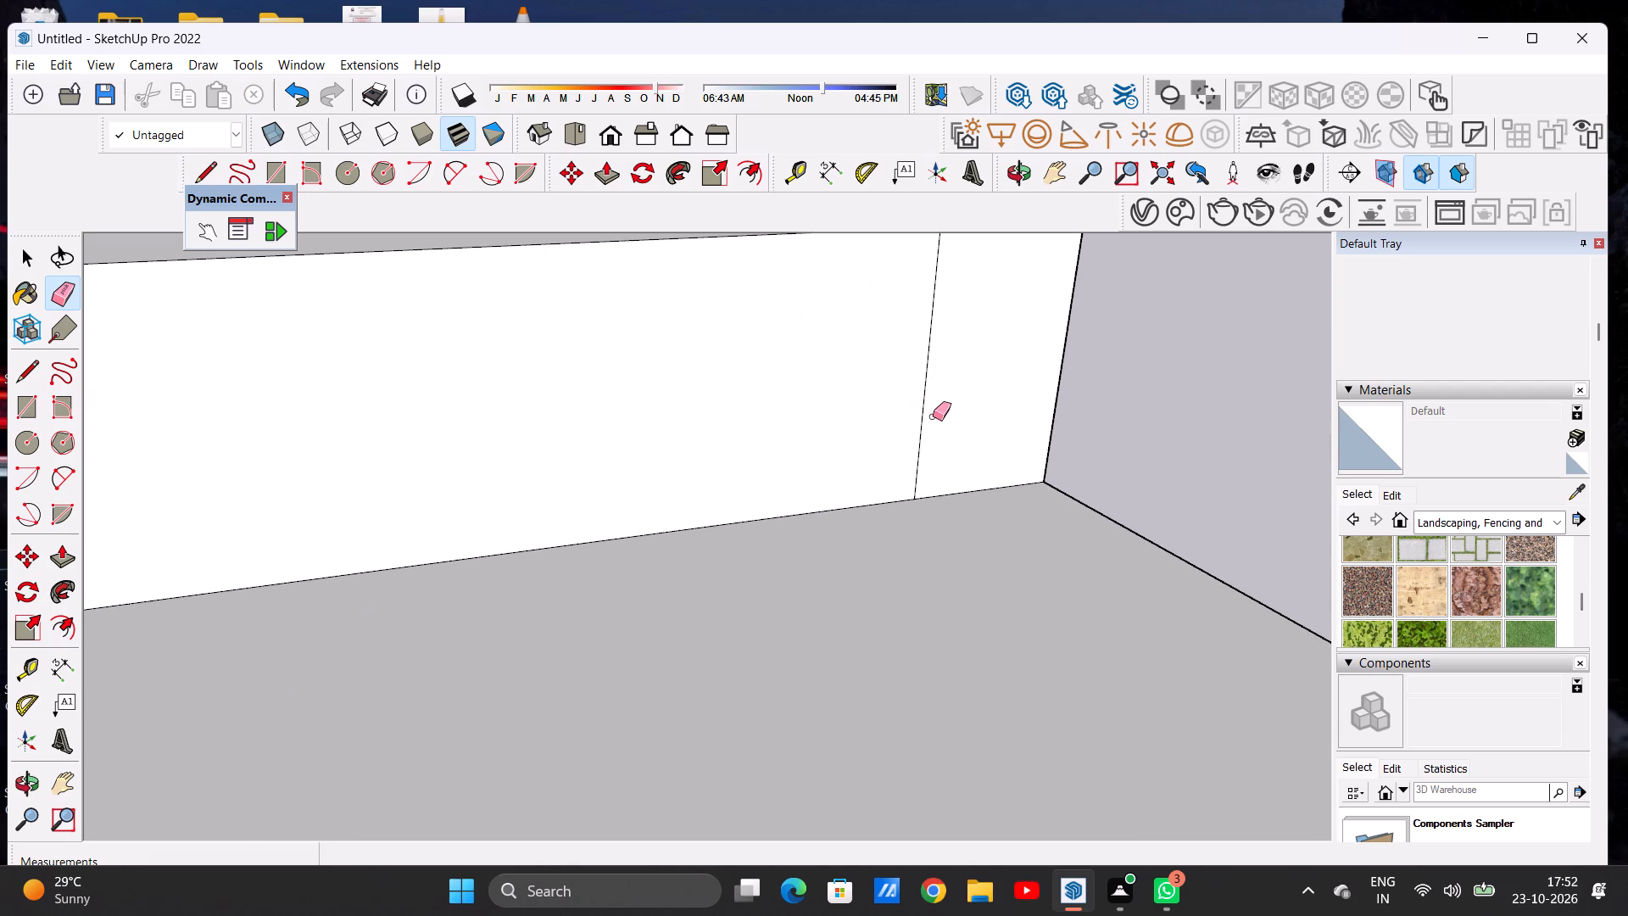
left_click_drag(933, 416, 934, 416)
key("space")
Inspect the whole front facade and the tower's junction with the roof parapet.
scroll(916, 450, "down", 19)
scroll(926, 382, "up", 1)
scroll(911, 366, "down", 14)
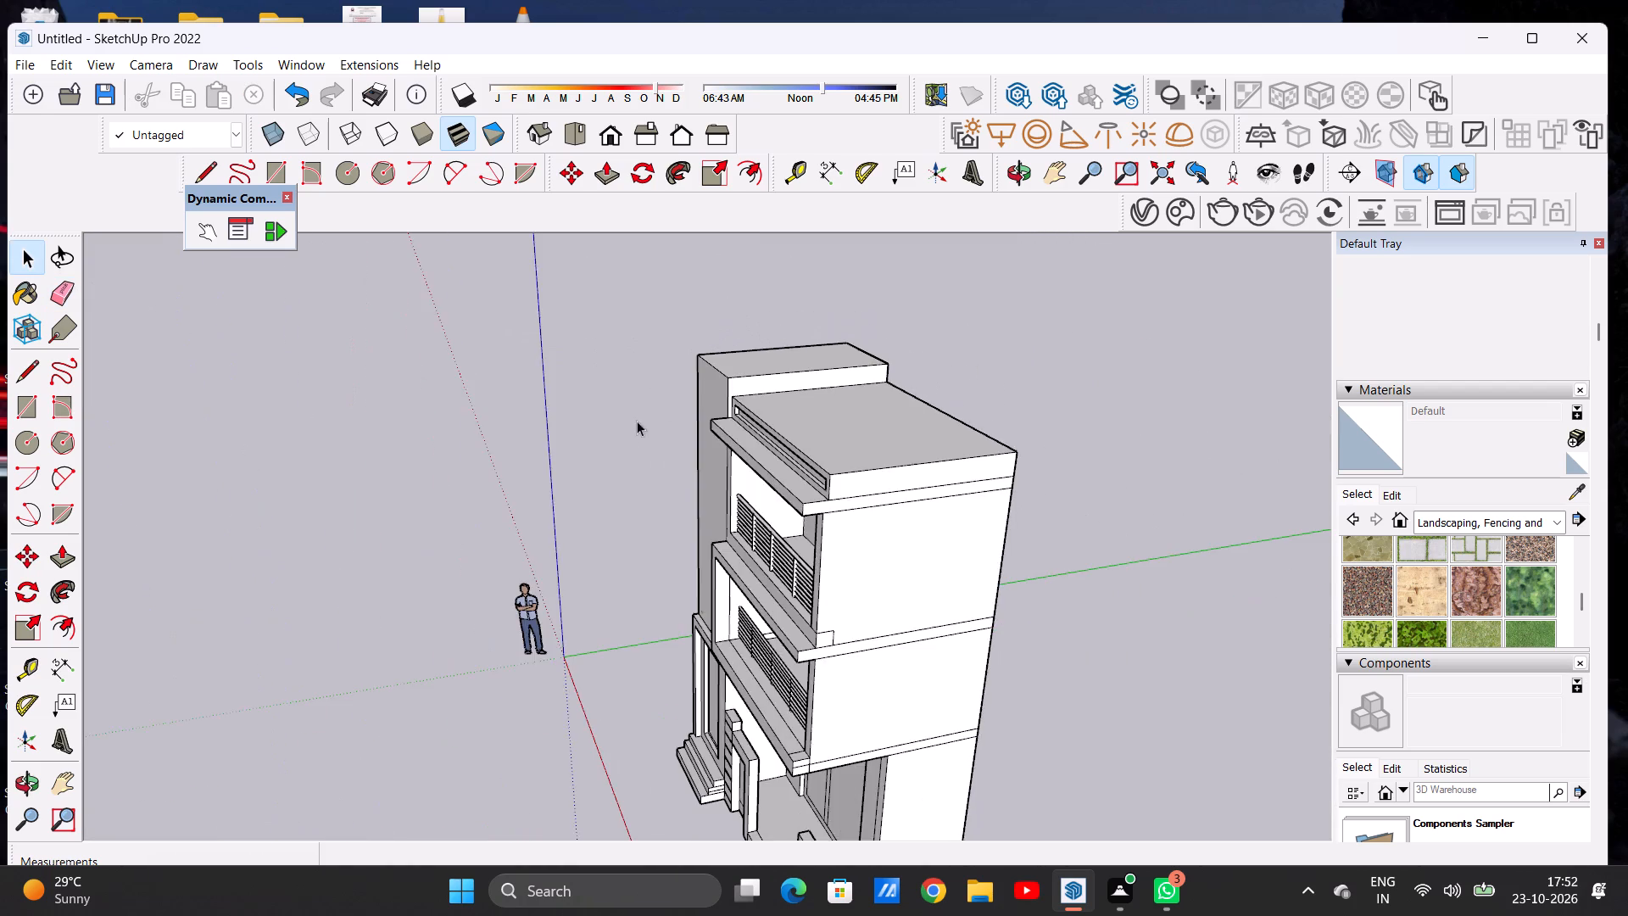
middle_click_drag(604, 464, 1090, 391)
scroll(754, 572, "down", 5)
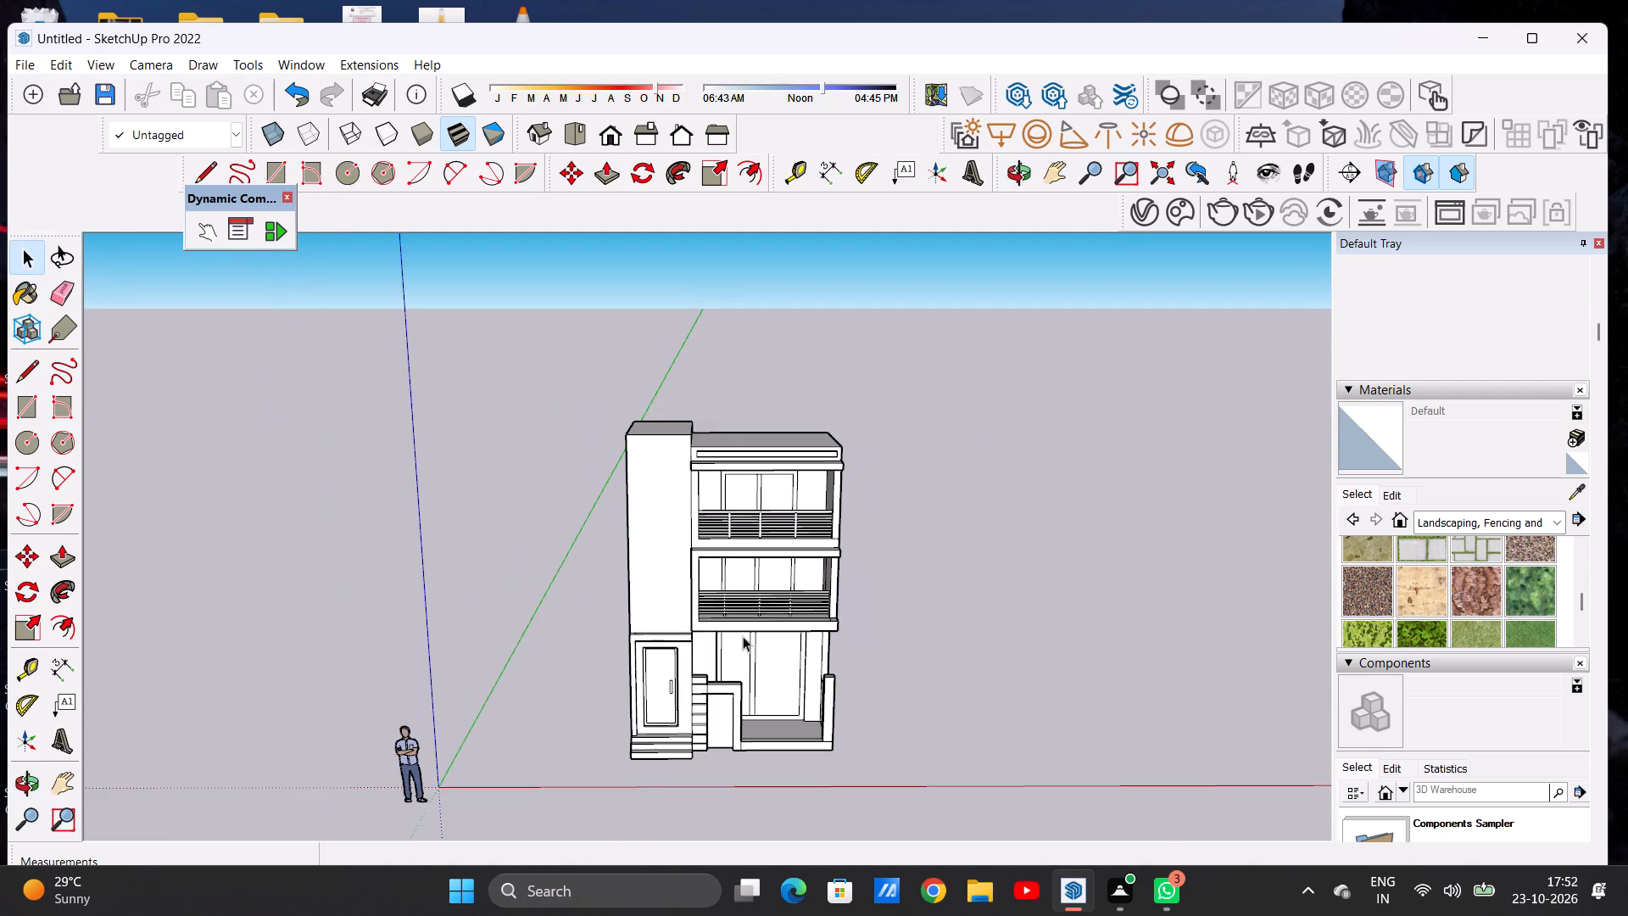
middle_click_drag(720, 630, 701, 578)
scroll(700, 538, "up", 7)
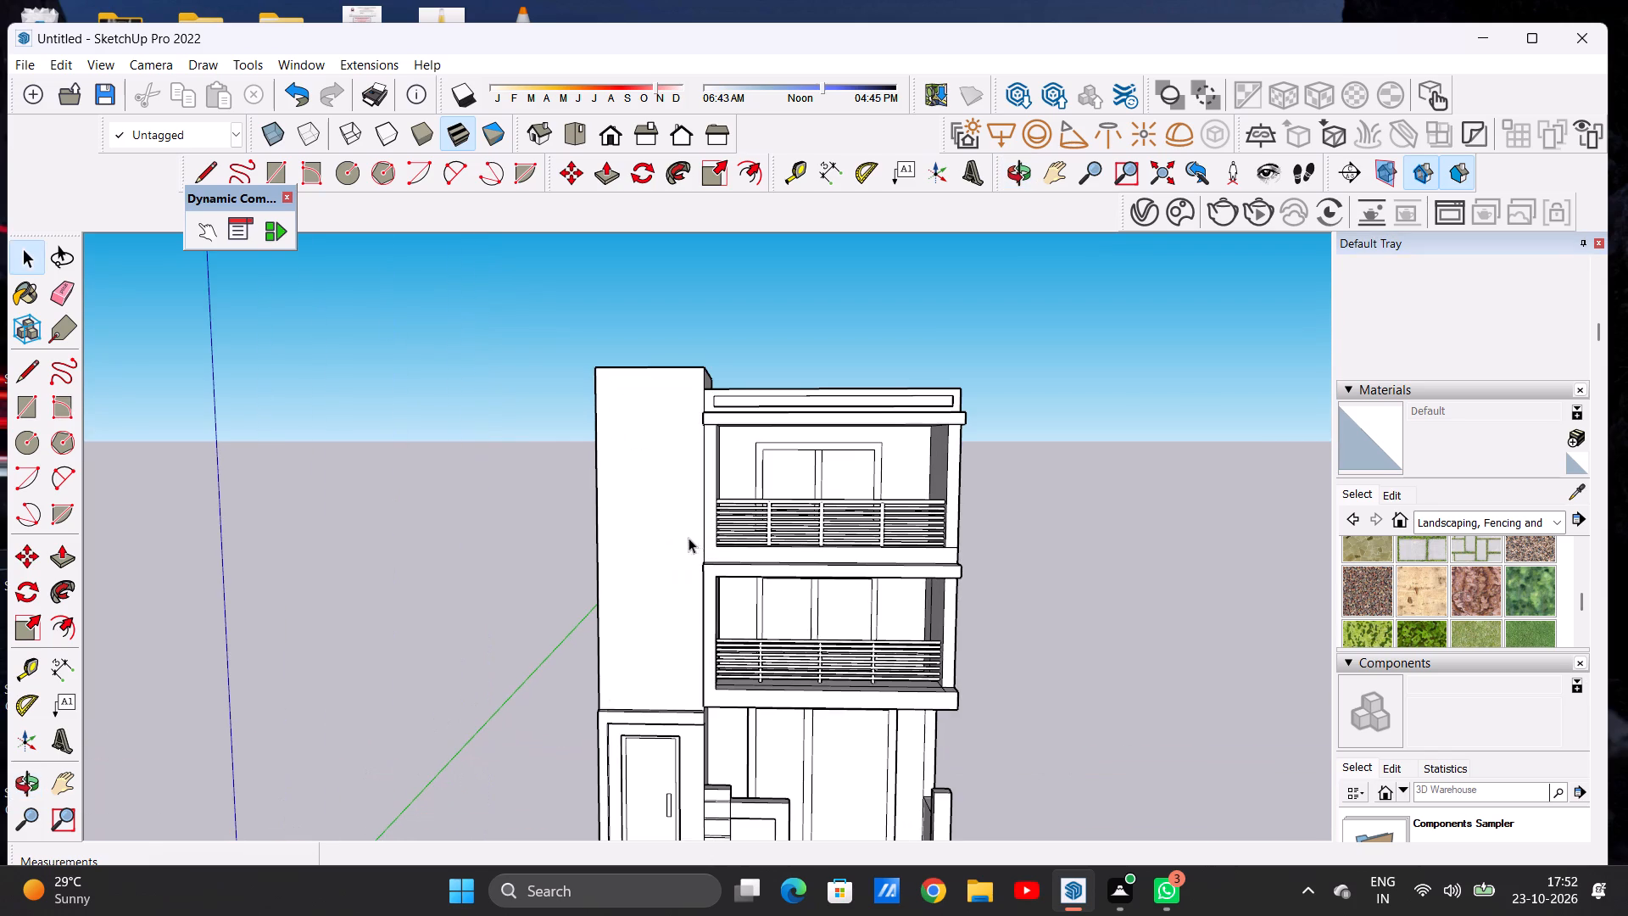
scroll(666, 547, "down", 3)
scroll(669, 574, "up", 1)
middle_click(675, 517)
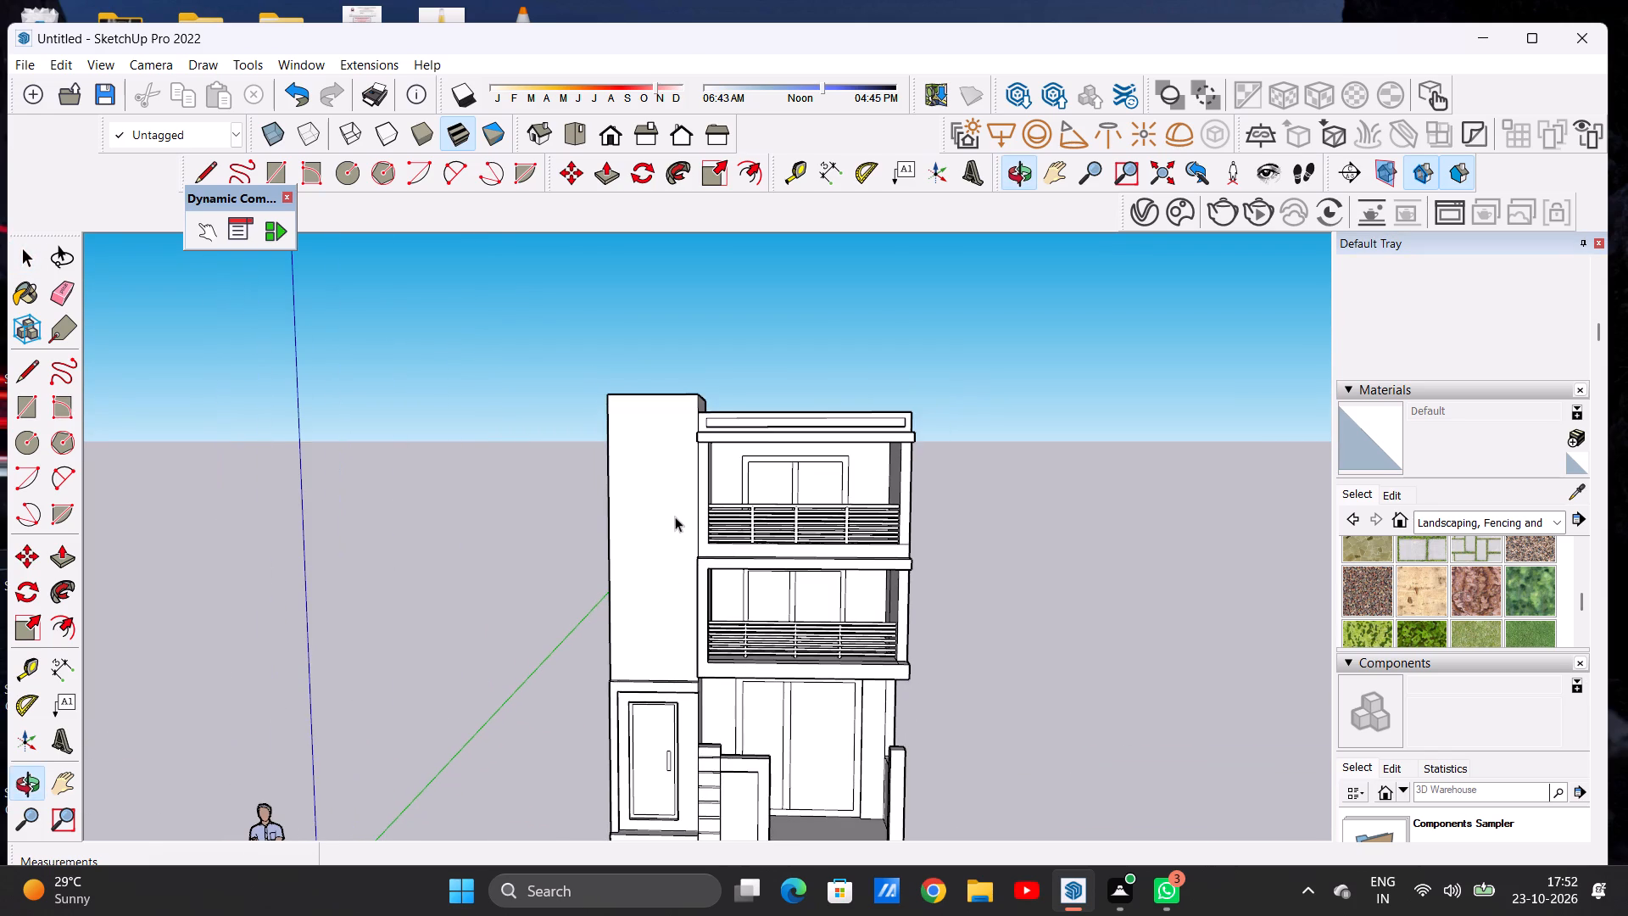
Draw a vertical line about 11 3/8" long on the tower's side face, from the parapet's front corner up to the tower's top edge.
scroll(693, 427, "up", 9)
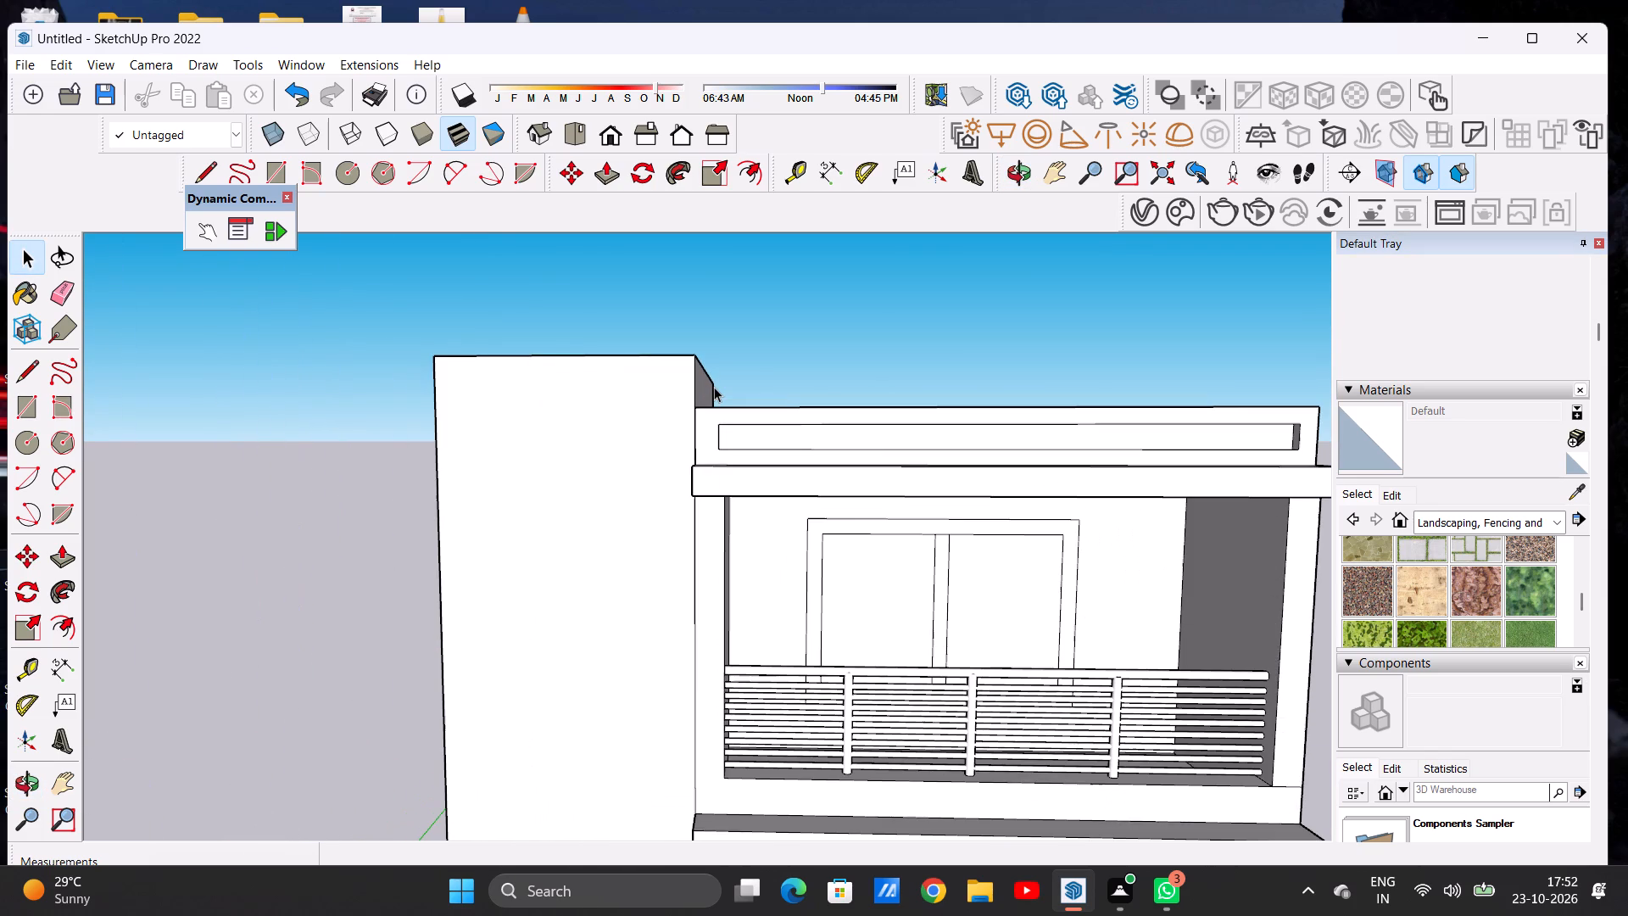
key("l")
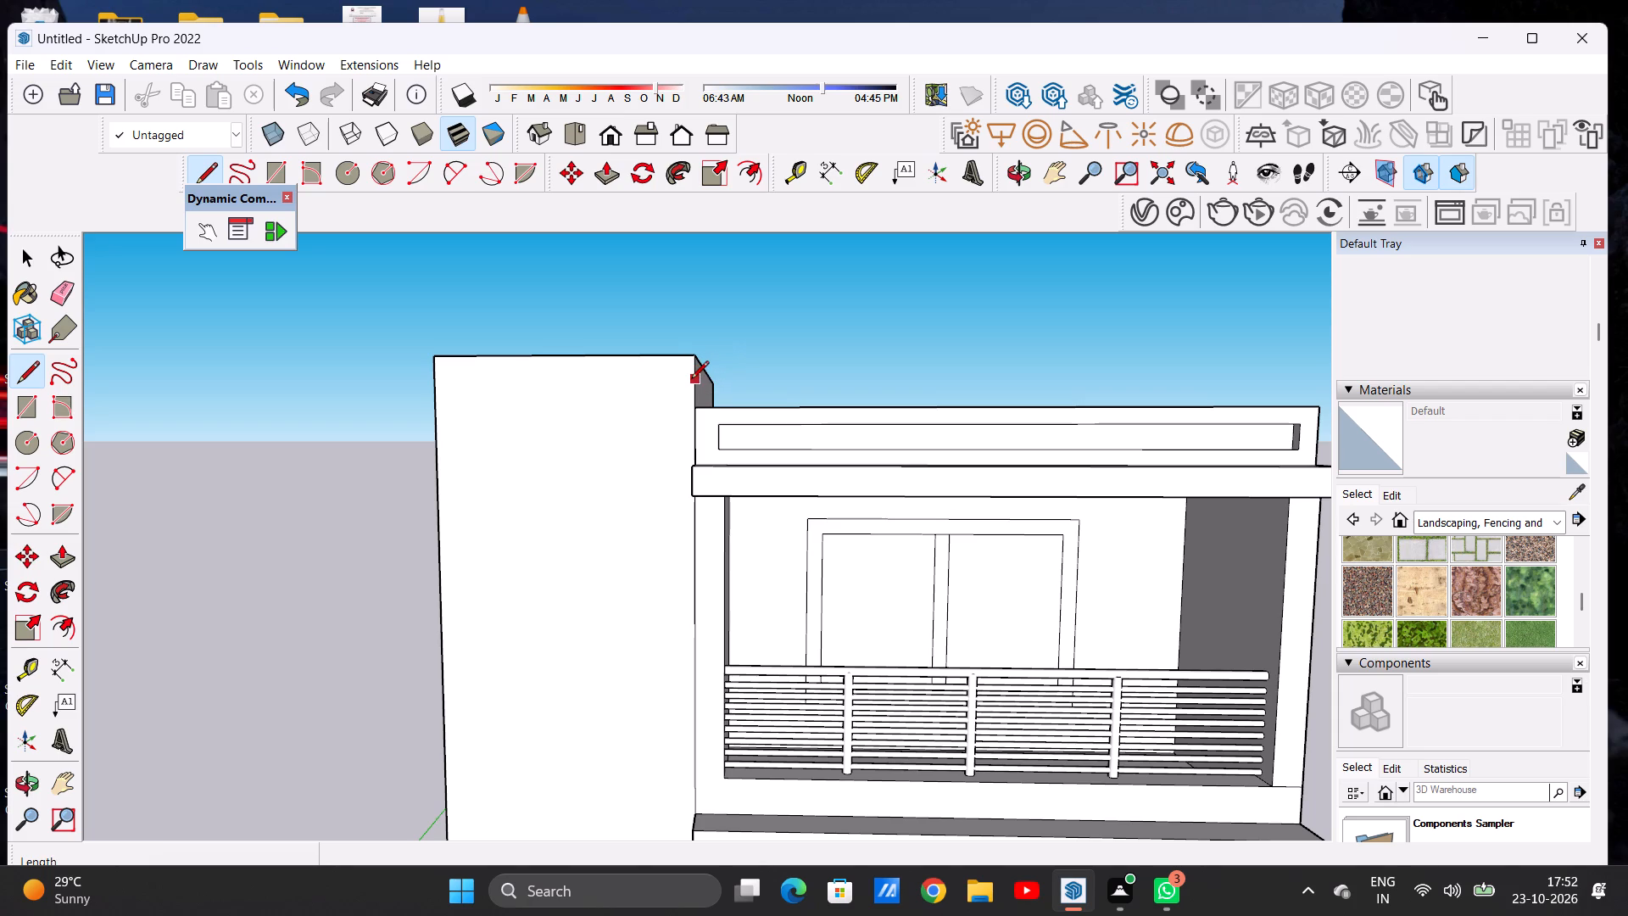
scroll(690, 382, "up", 6)
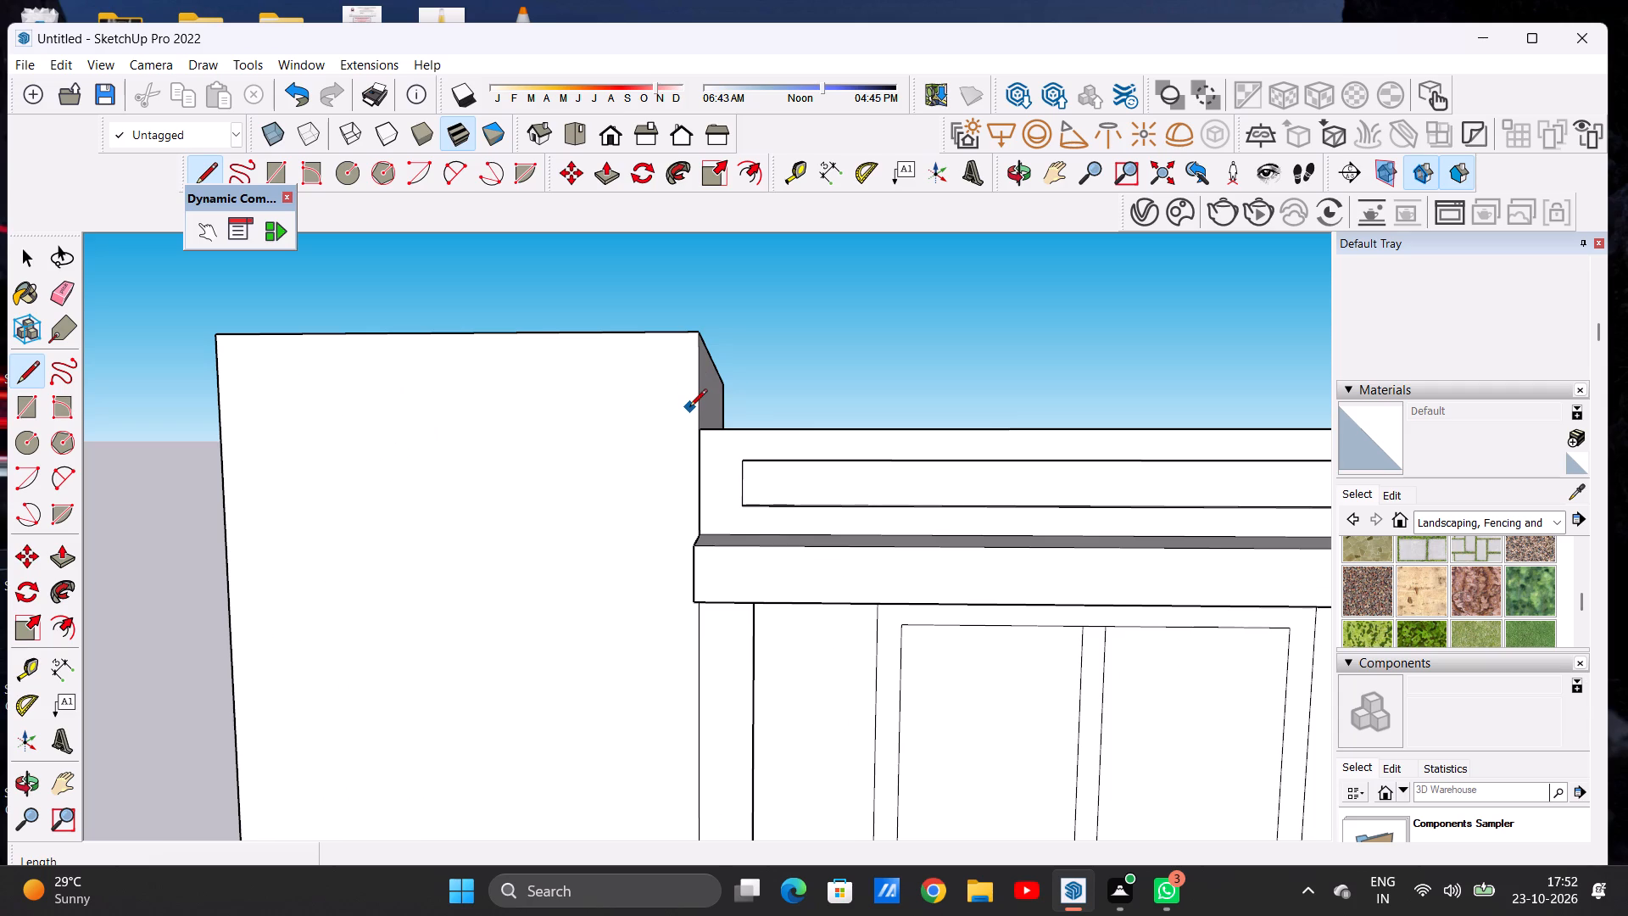
key("space")
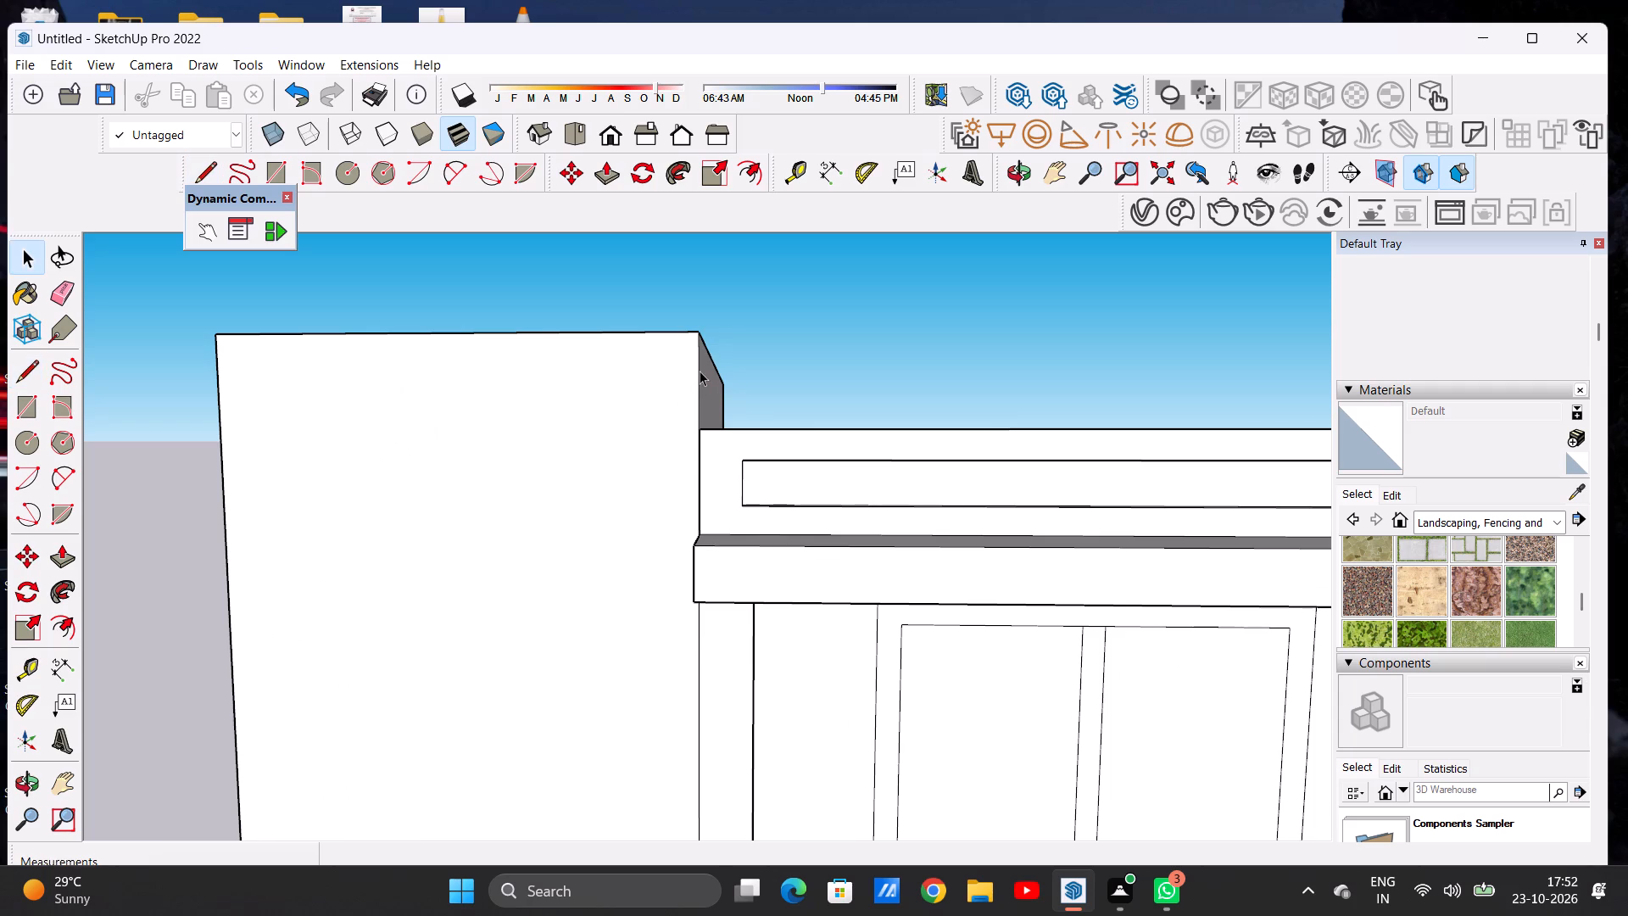
scroll(702, 411, "down", 9)
middle_click_drag(769, 423, 739, 447)
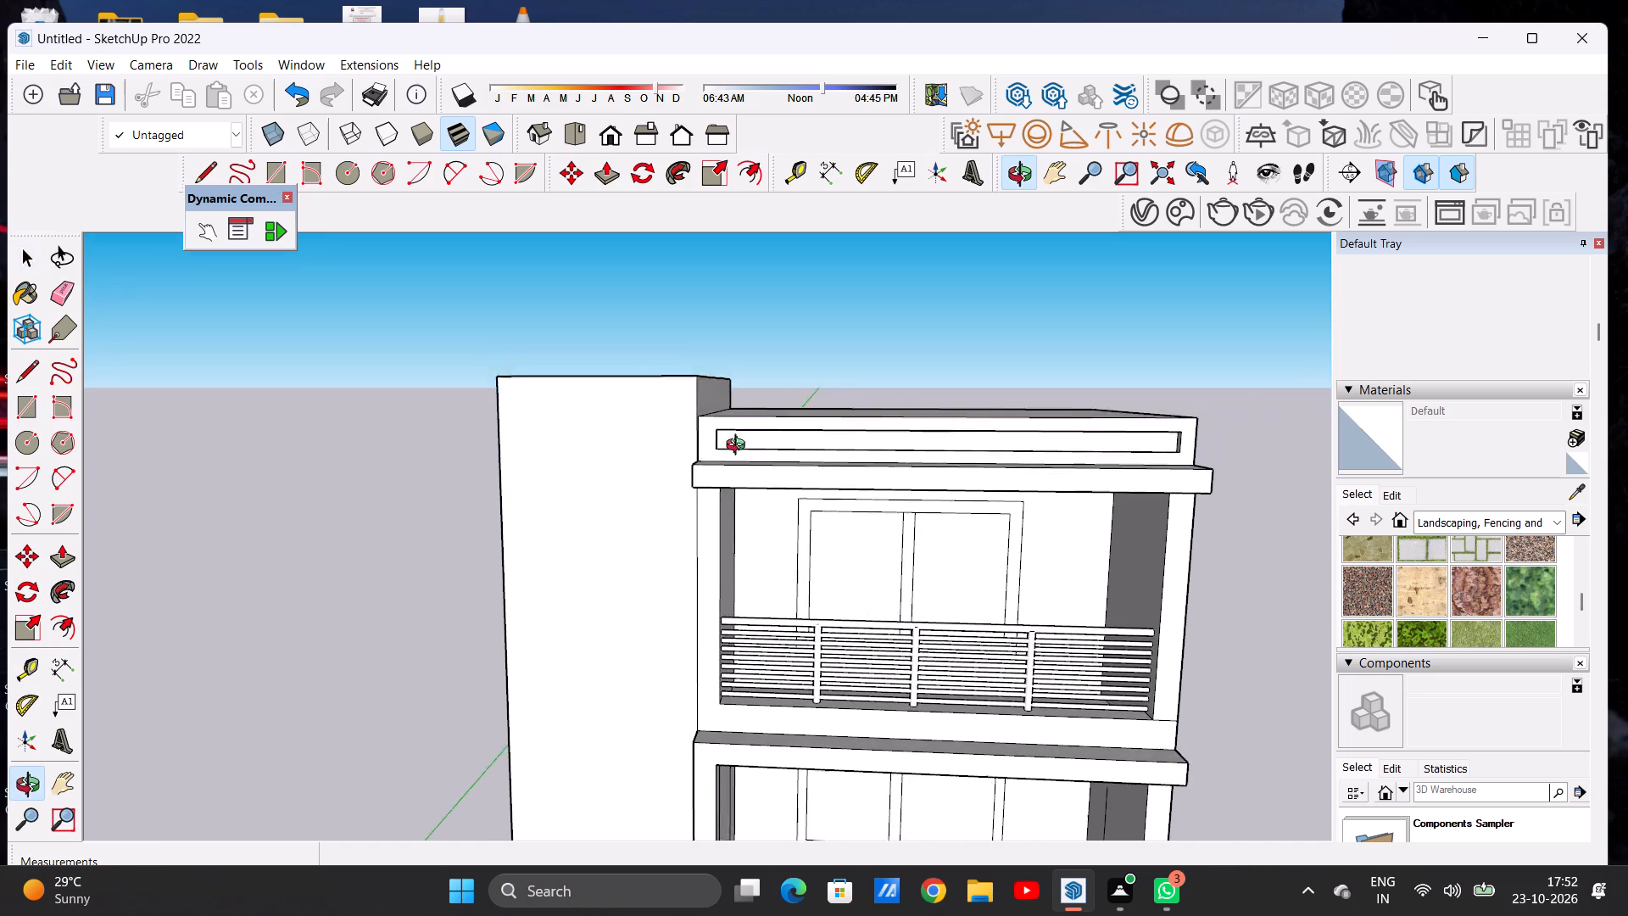
middle_click_drag(739, 447, 683, 504)
scroll(714, 439, "up", 6)
middle_click_drag(700, 428, 620, 434)
scroll(654, 399, "up", 5)
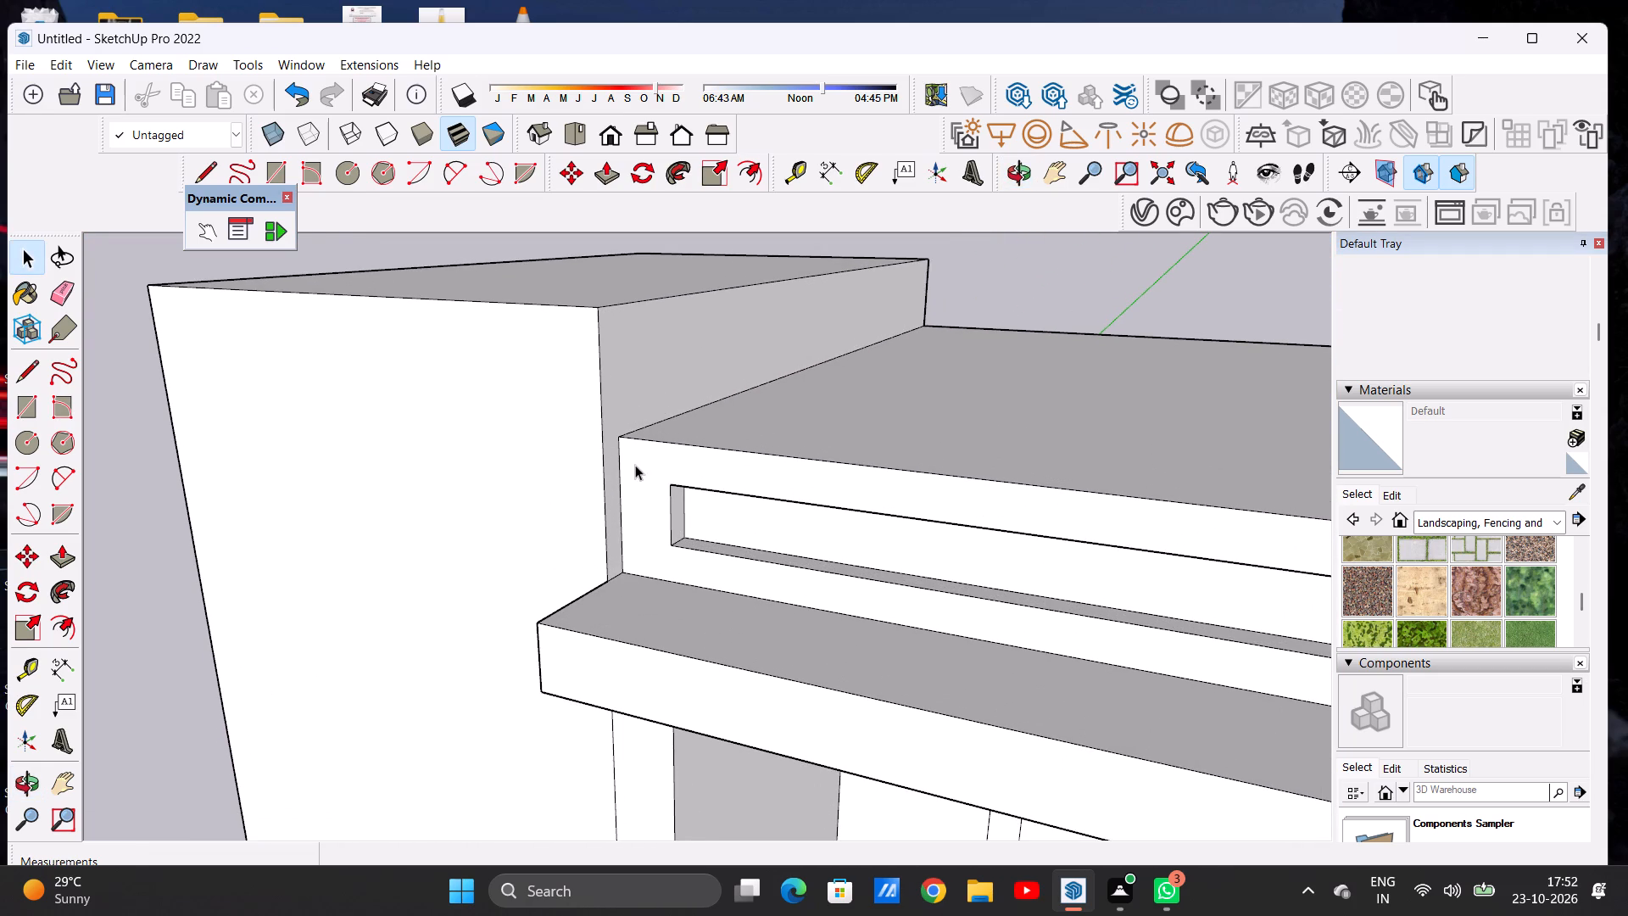
key("l")
scroll(662, 438, "up", 3)
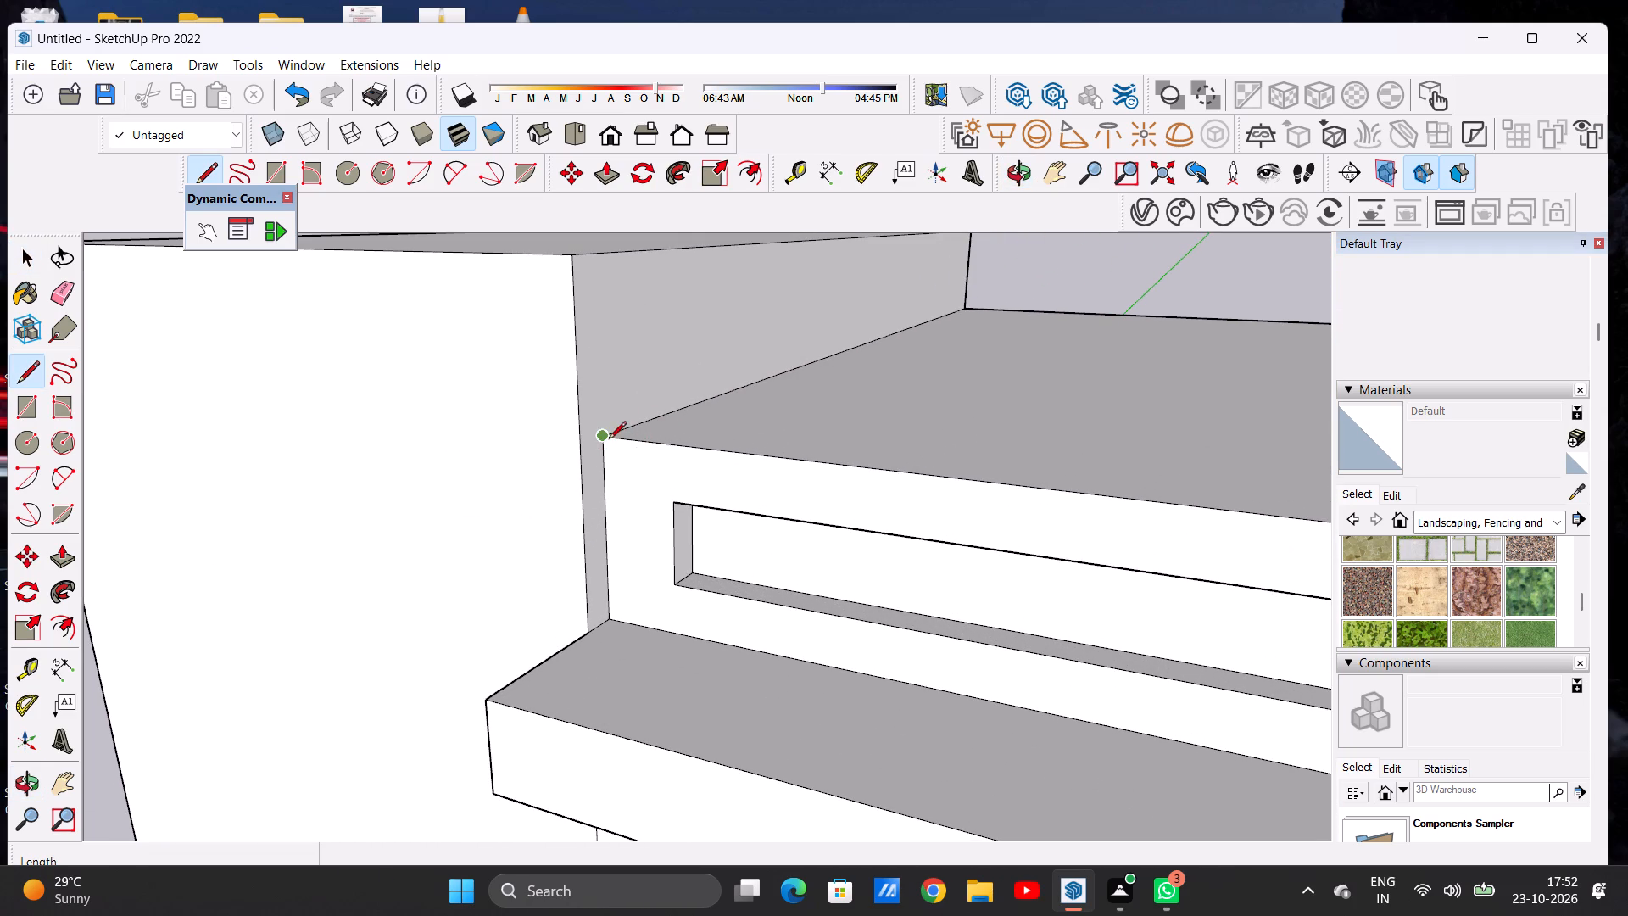
left_click(599, 438)
left_click(598, 256)
key("space")
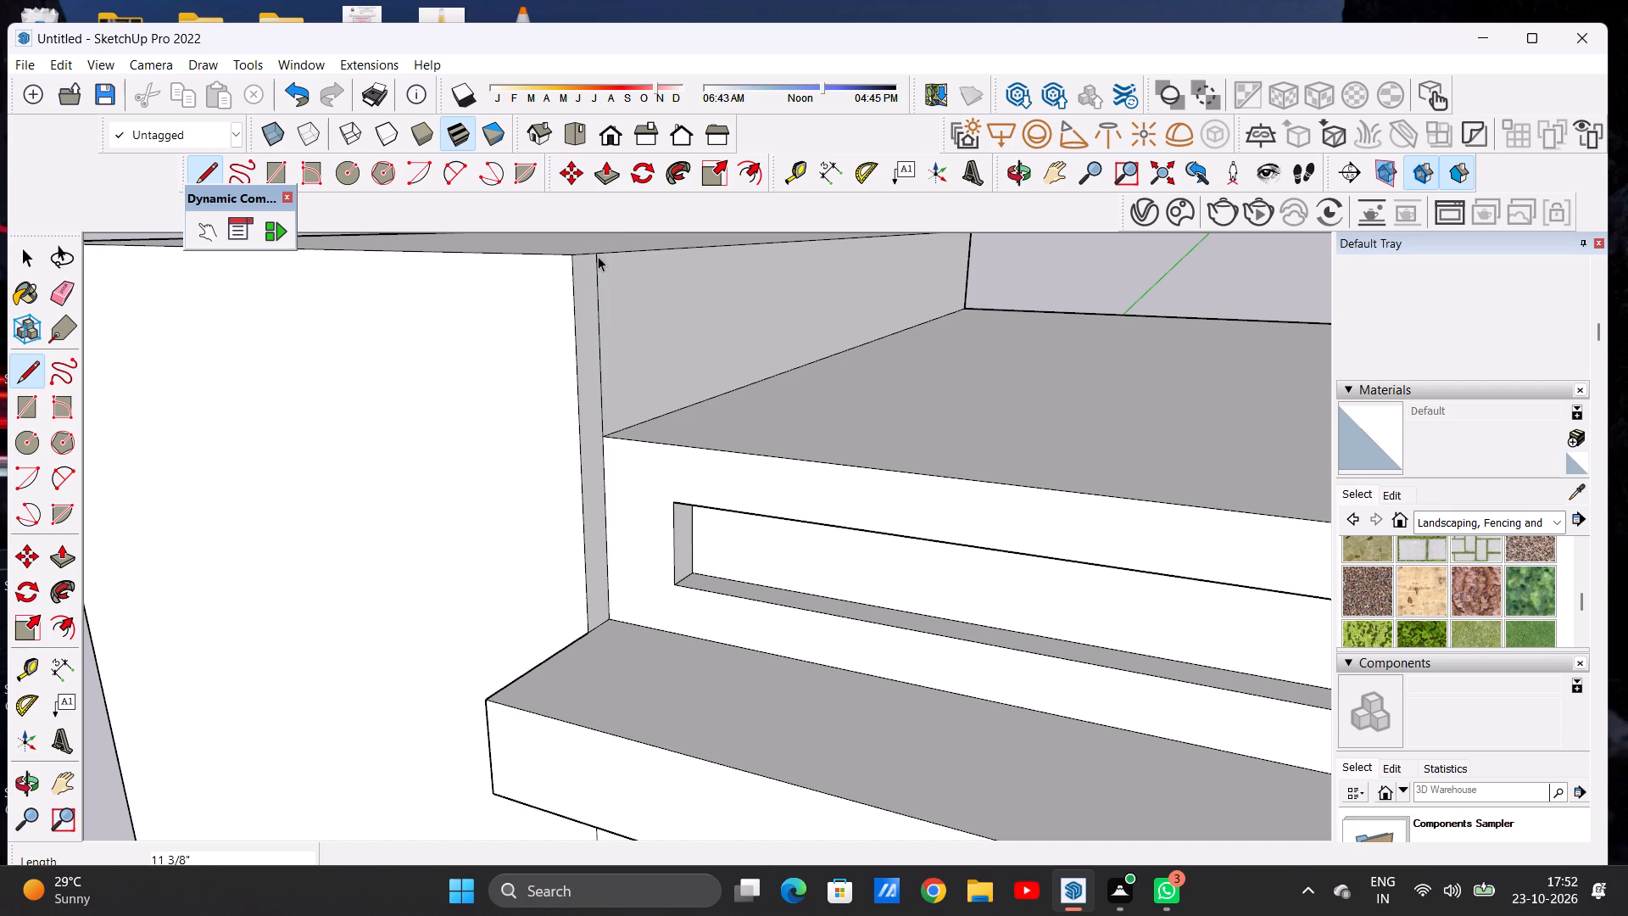
Push/Pull the tower's side face above the roof outward to align with the inner edge of the top balcony's side pier.
type("P")
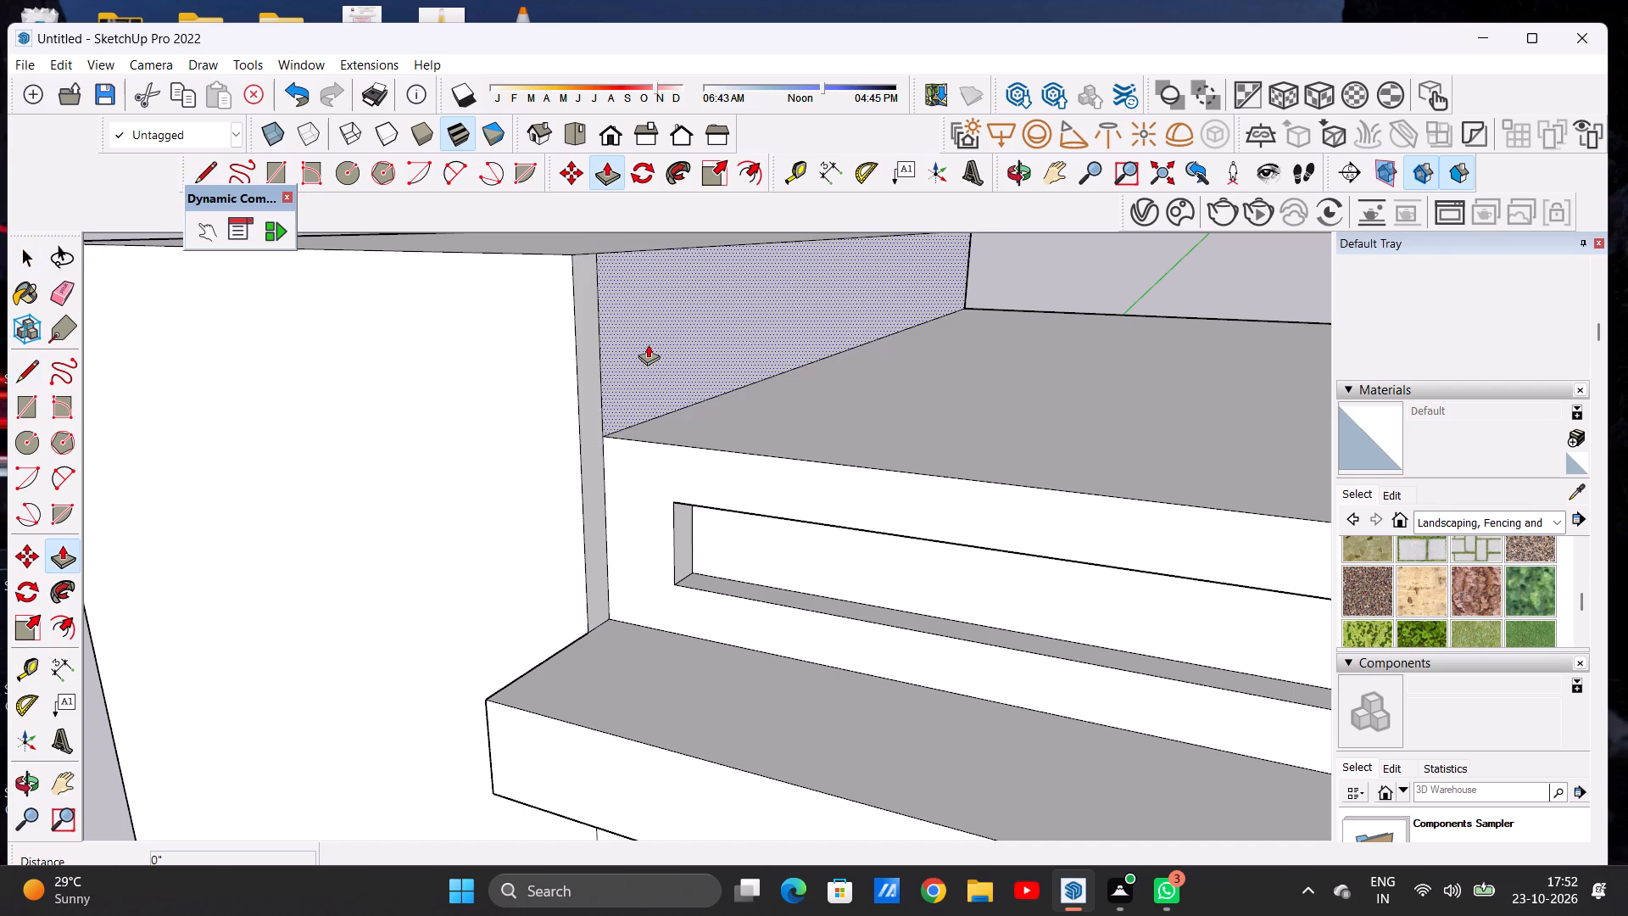
left_click(644, 345)
scroll(694, 281, "down", 15)
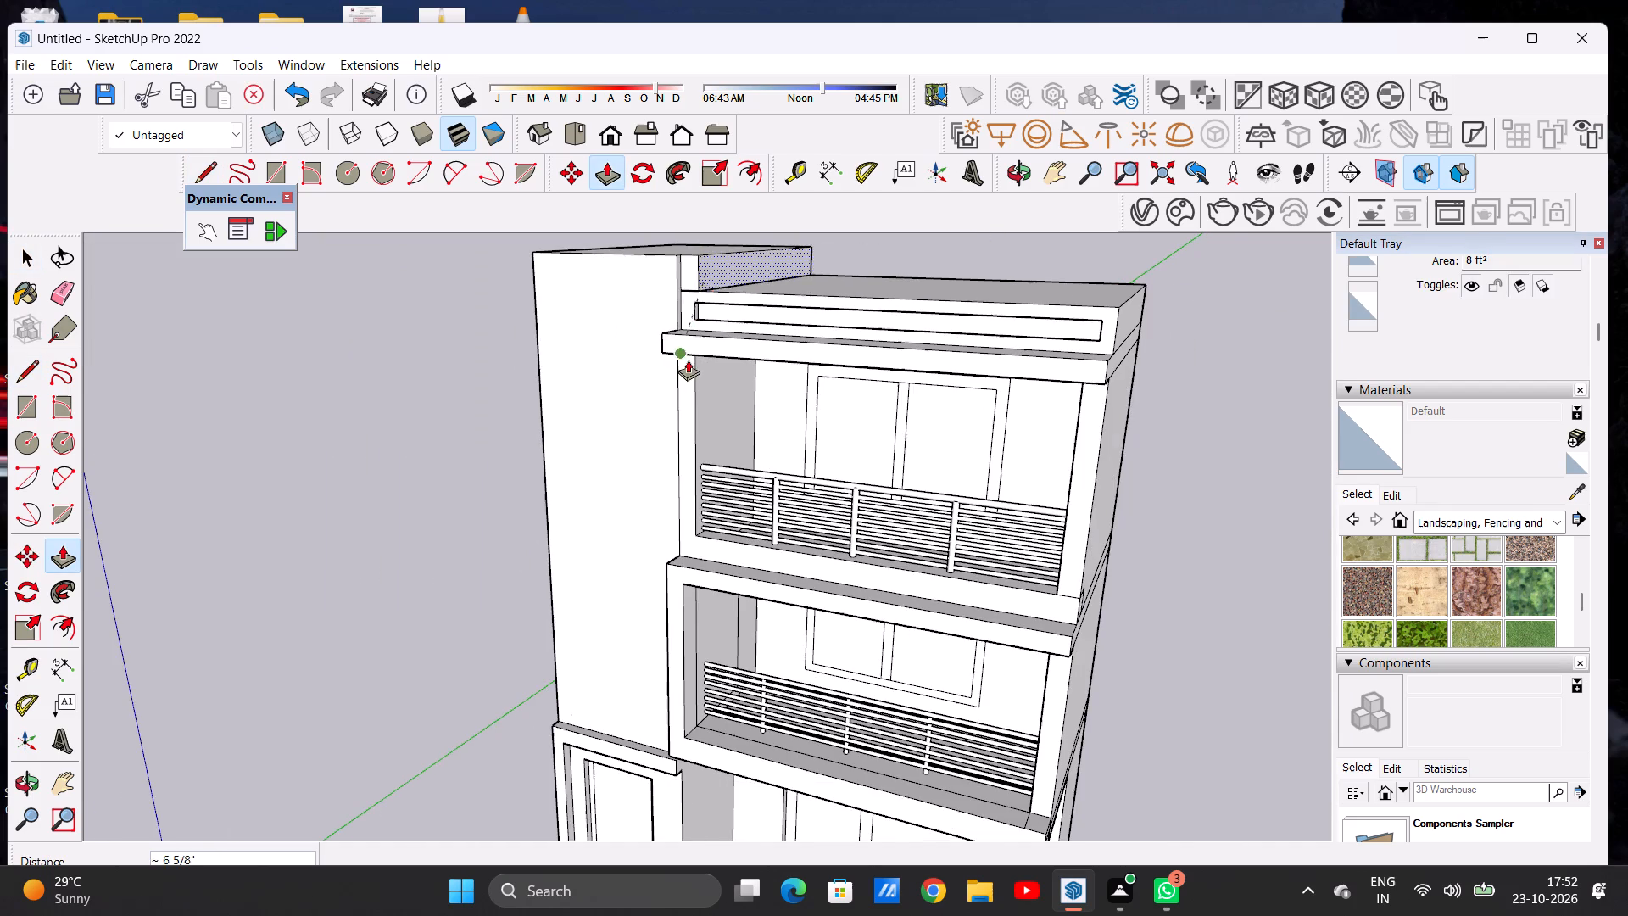
scroll(688, 360, "up", 7)
left_click(700, 359)
key("space")
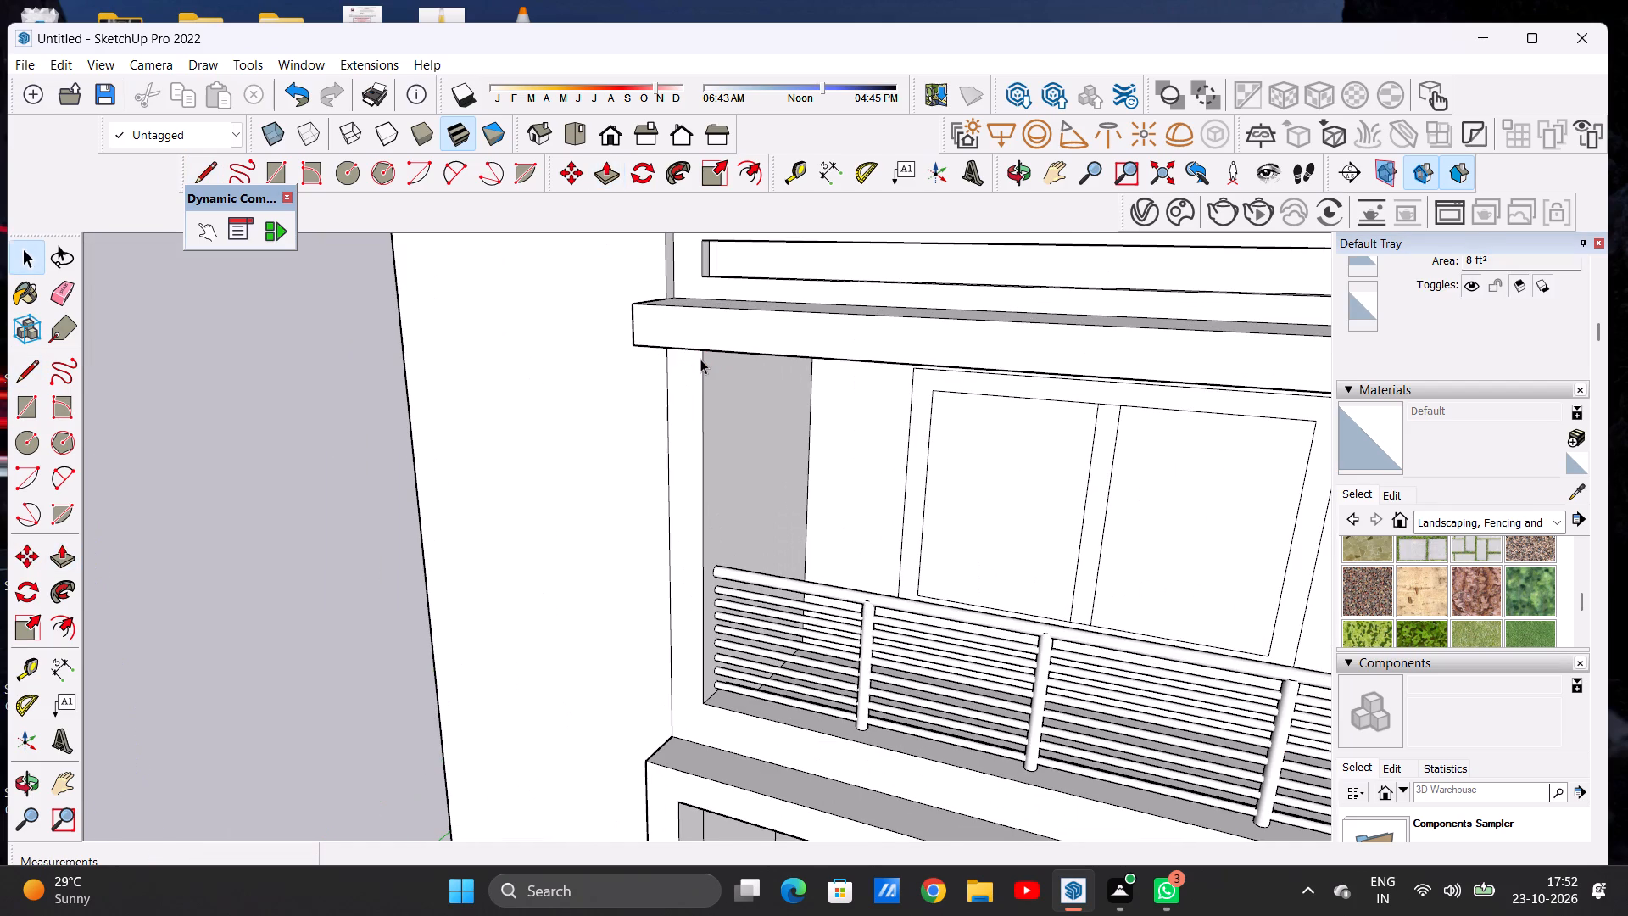
Push/Pull the narrow front face of the tower's extension forward 2 9/16", flush with the tower's front face.
scroll(688, 396, "down", 14)
middle_click_drag(639, 376, 803, 320)
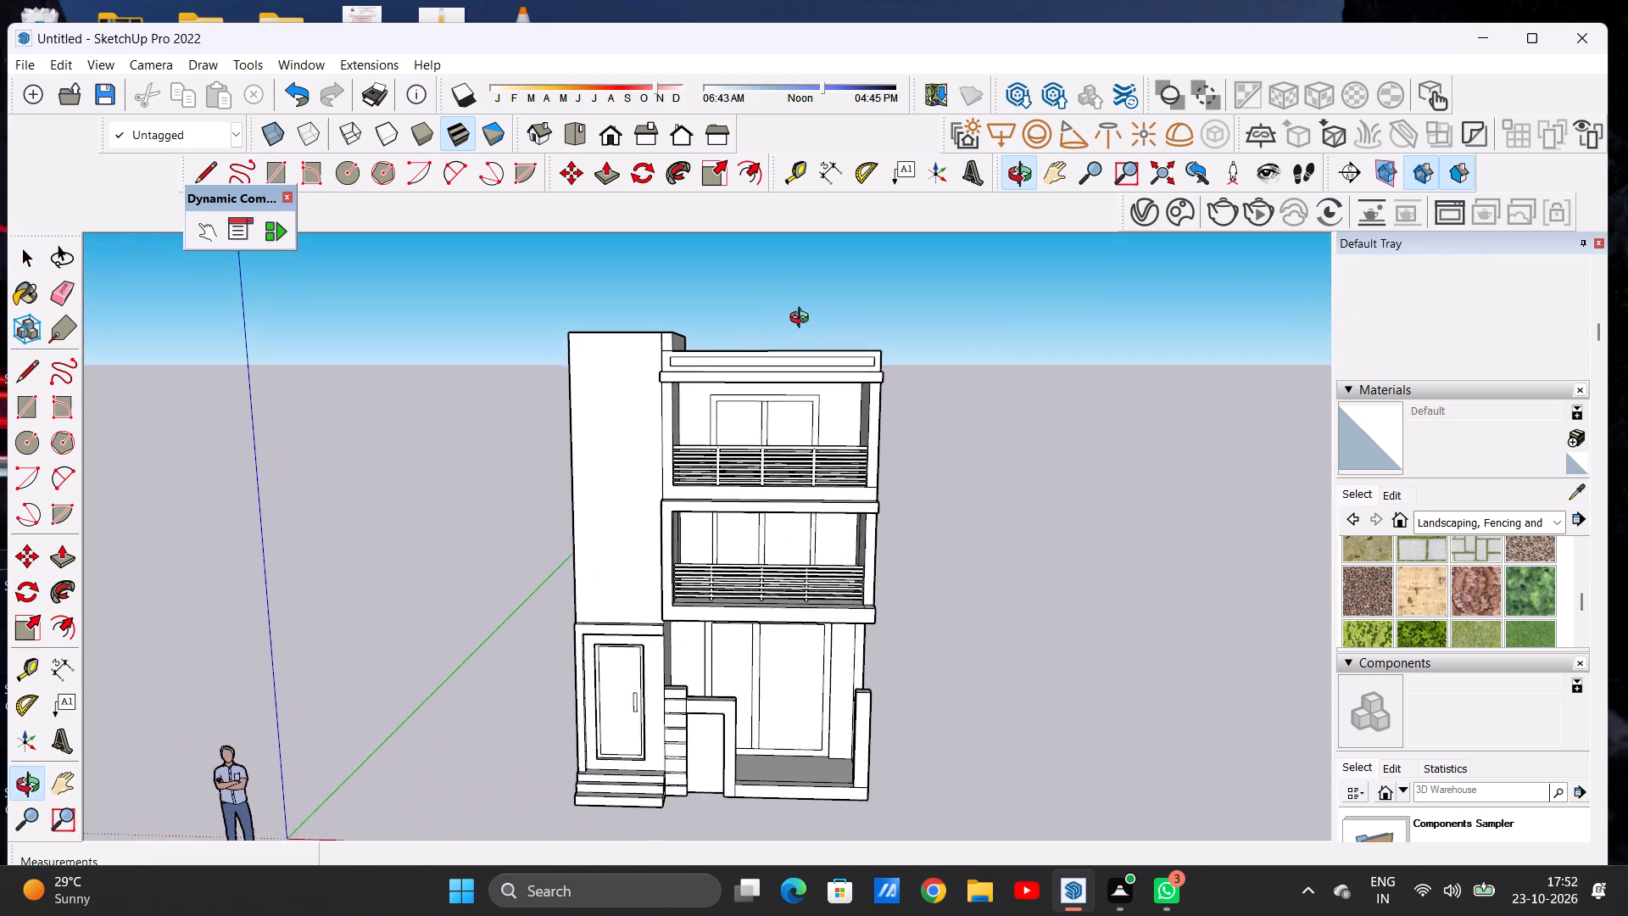
middle_click_drag(803, 320, 807, 320)
scroll(691, 341, "up", 8)
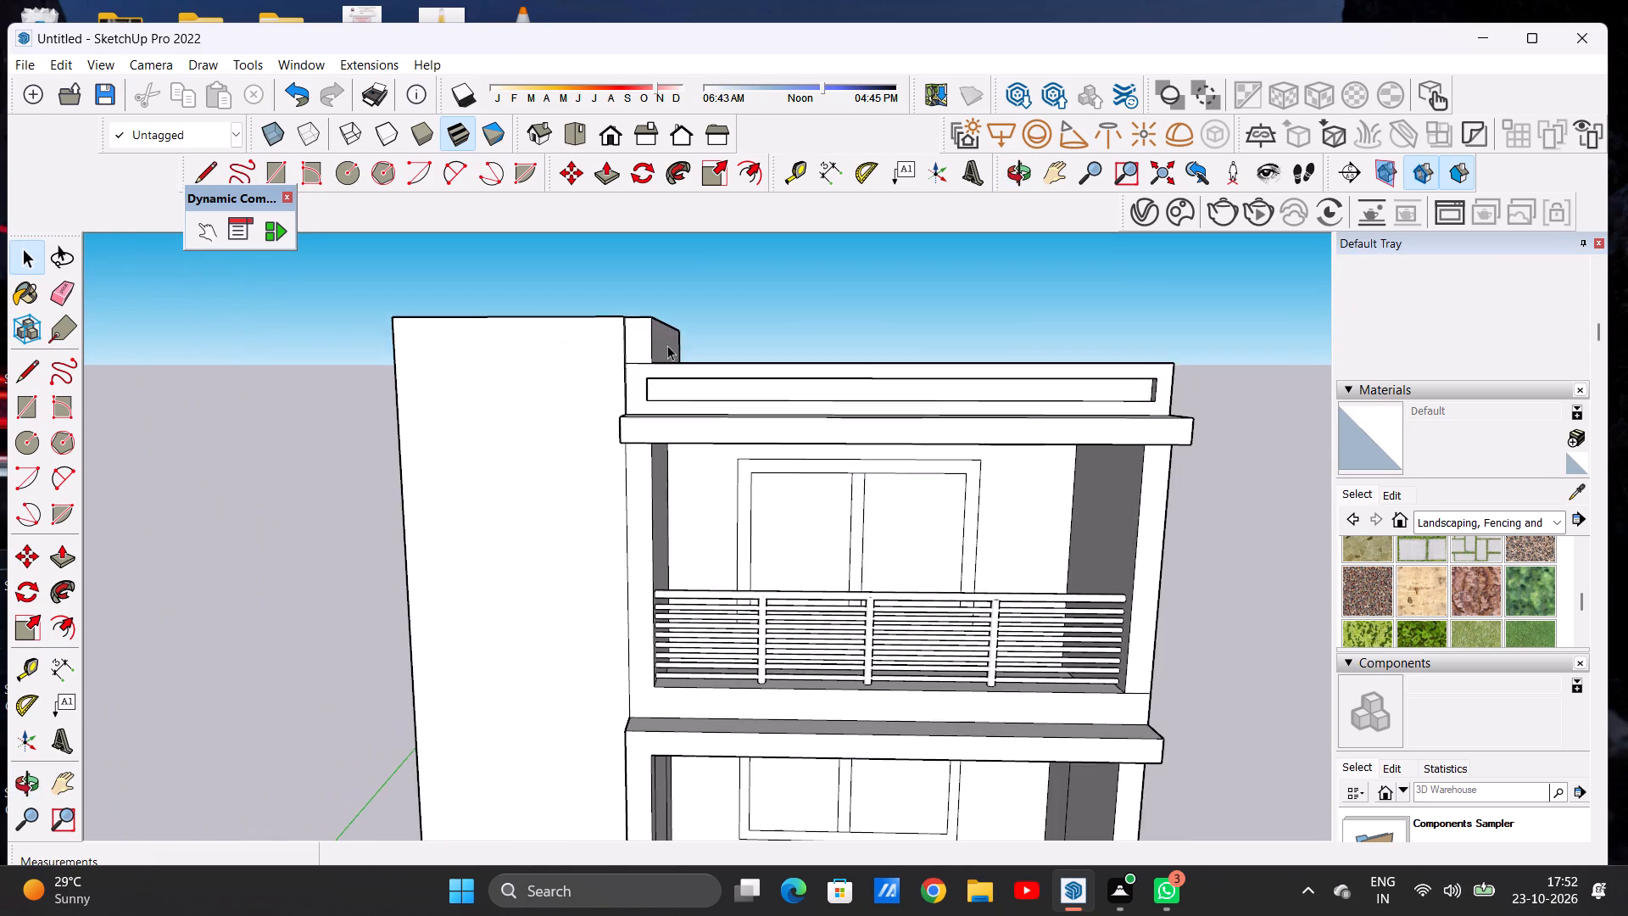
middle_click_drag(658, 345, 365, 400)
scroll(594, 347, "up", 8)
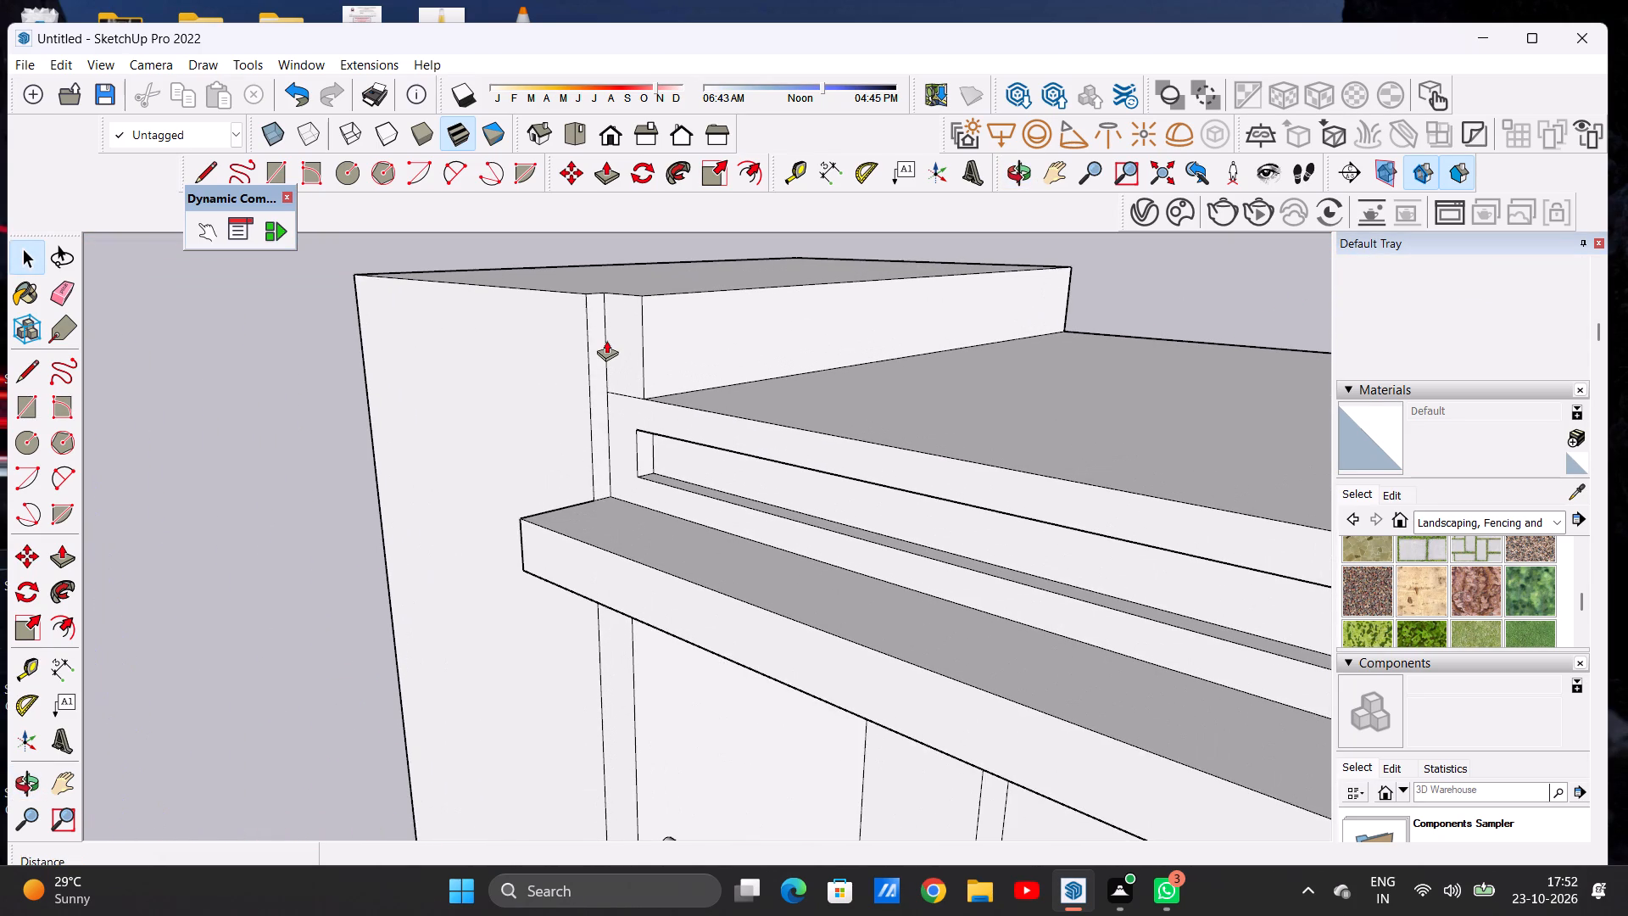
key("p")
left_click(630, 306)
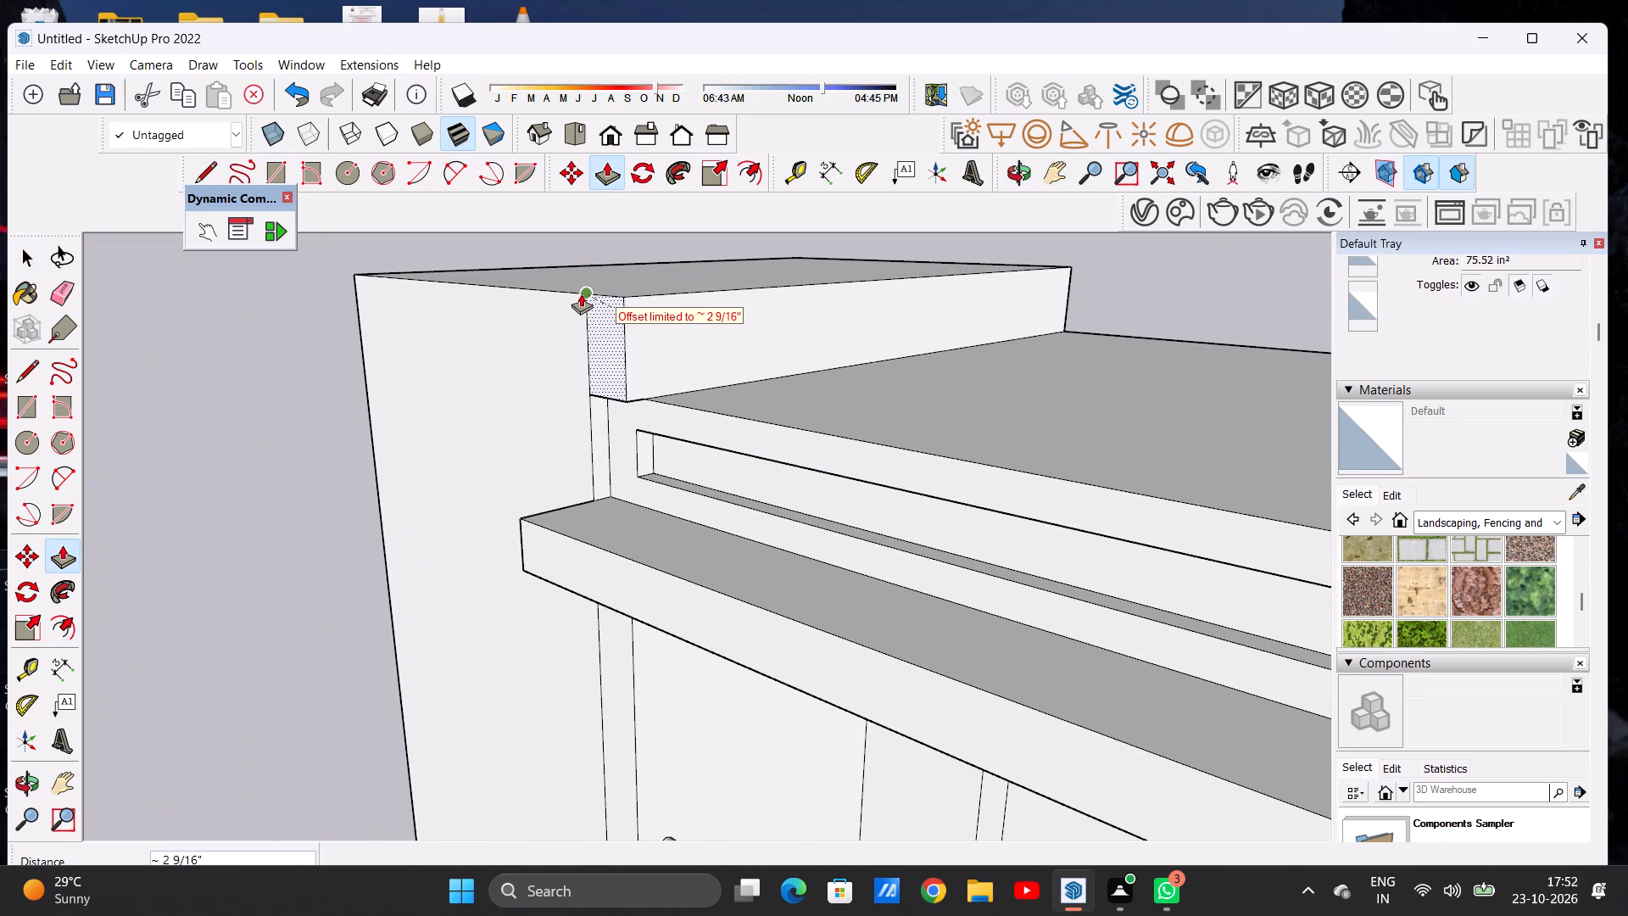
left_click(581, 293)
key("space")
Push/Pull the small underside face of the tower's extension down about 1' 13/16" to the ledge below the parapet.
scroll(667, 378, "down", 3)
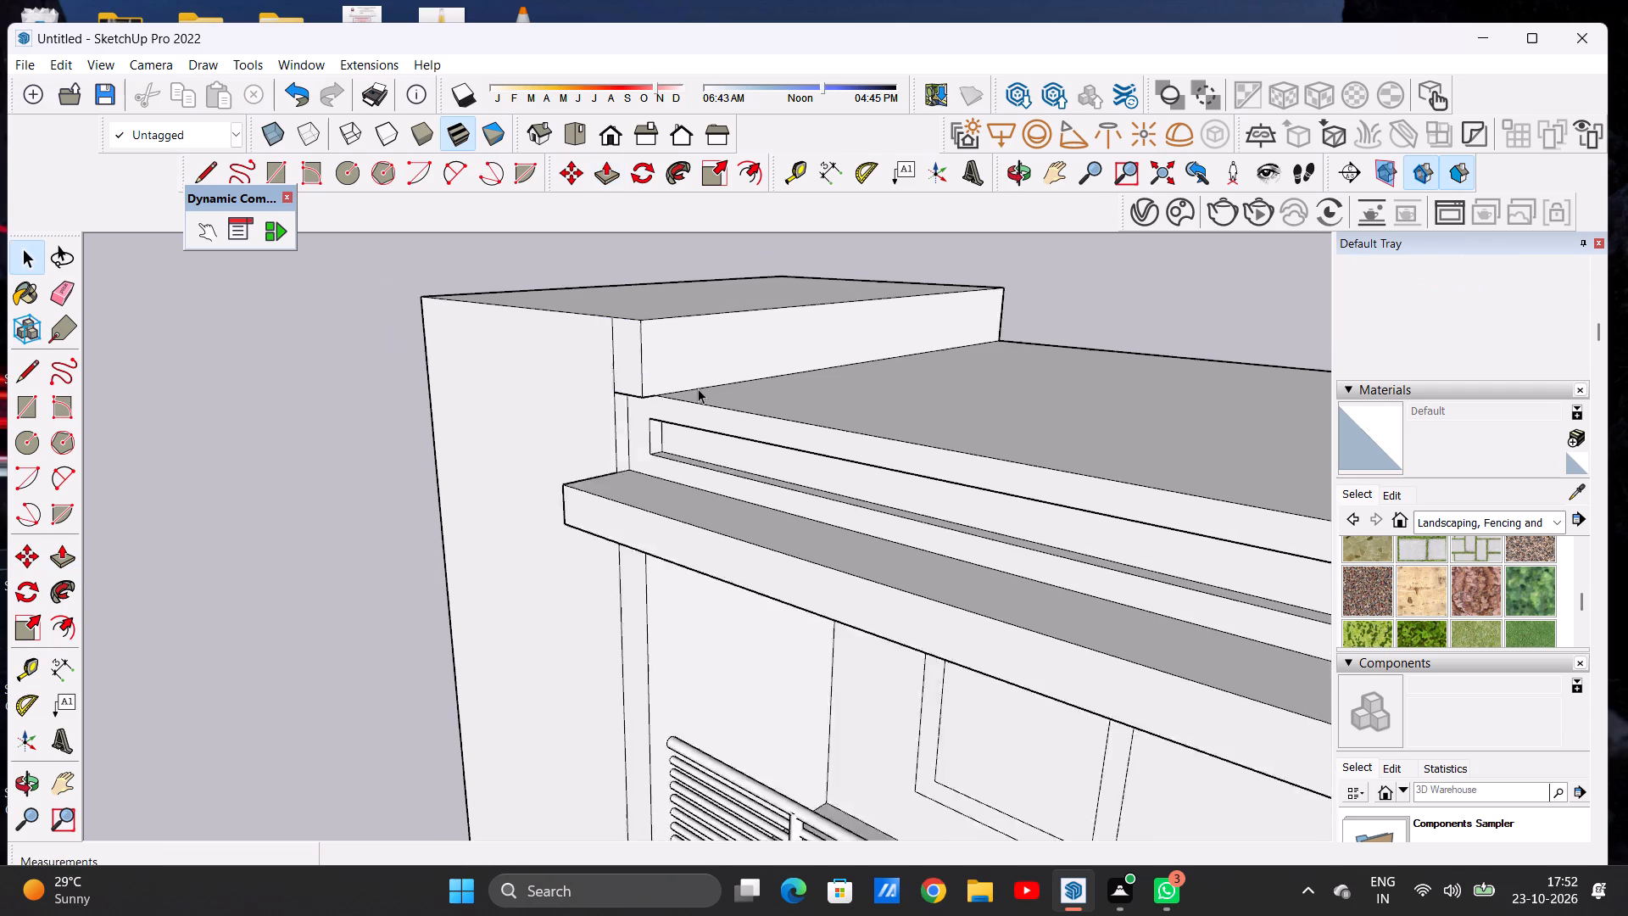
scroll(698, 388, "down", 4)
middle_click_drag(527, 378, 863, 344)
scroll(784, 383, "up", 5)
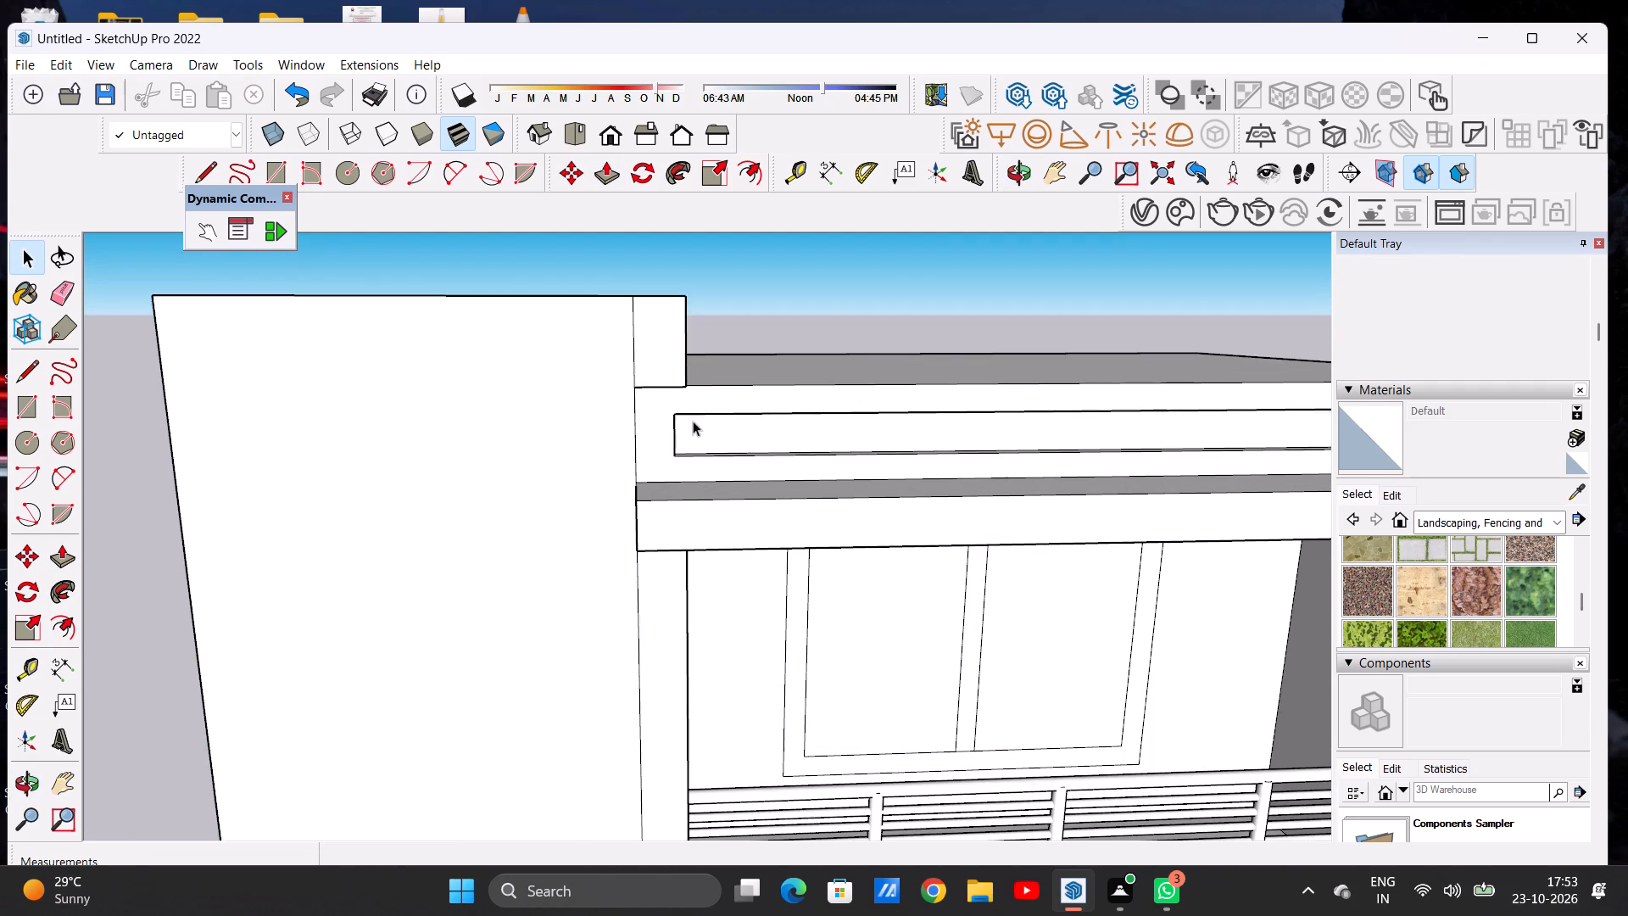
middle_click_drag(666, 431, 486, 458)
scroll(525, 416, "up", 4)
middle_click_drag(551, 438, 551, 415)
scroll(551, 438, "up", 1)
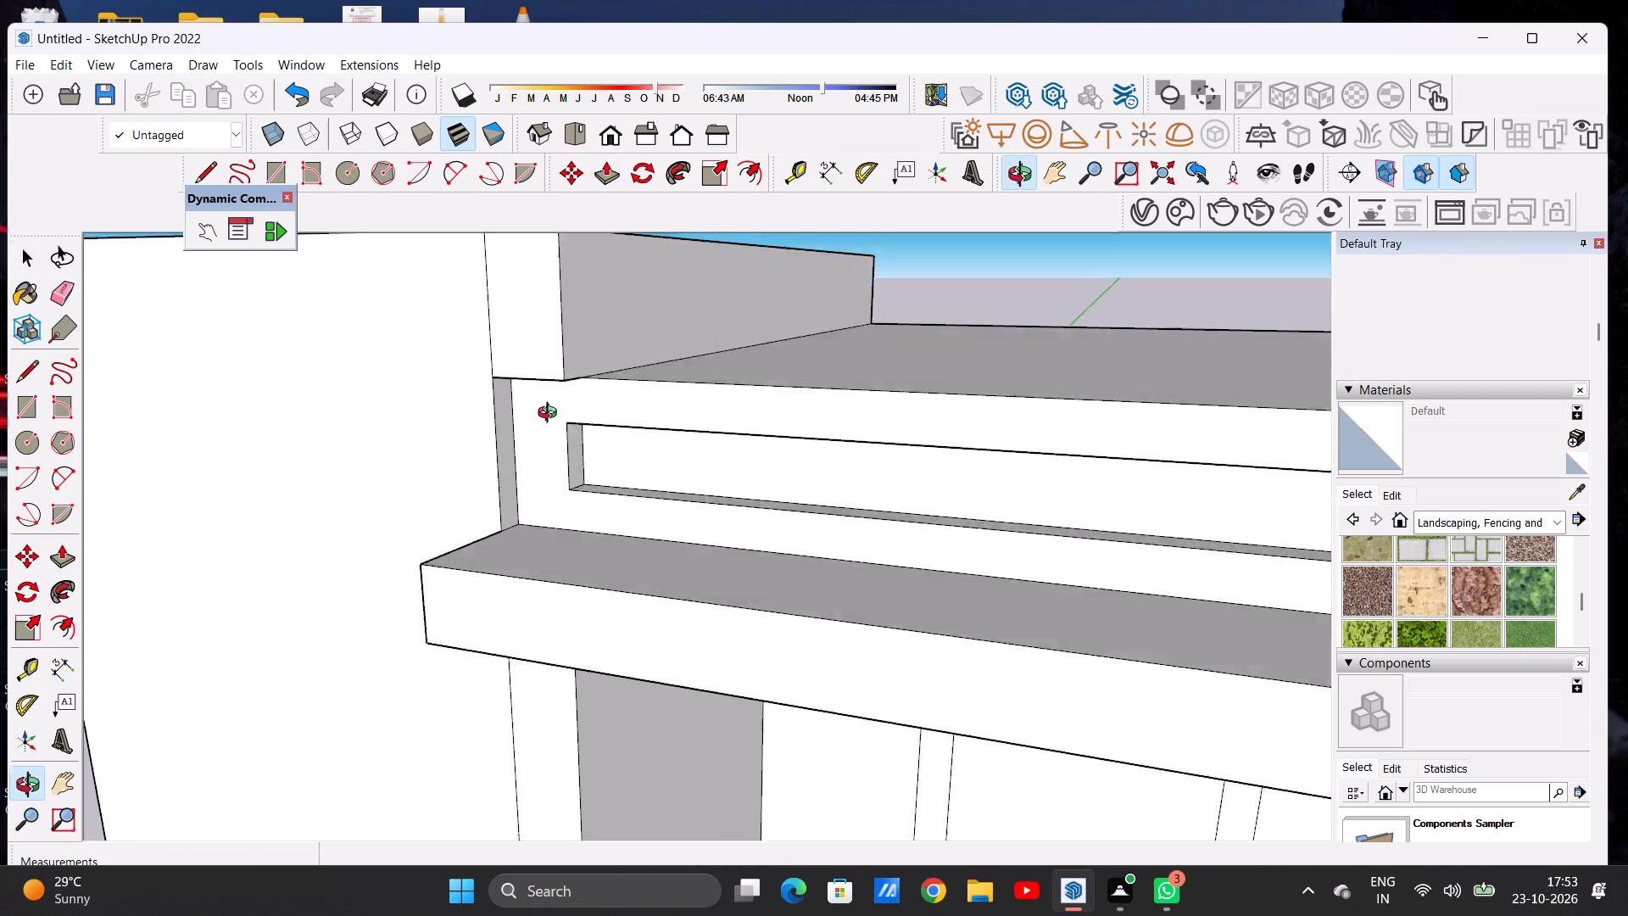
middle_click_drag(551, 415, 544, 355)
scroll(543, 344, "up", 1)
key("p")
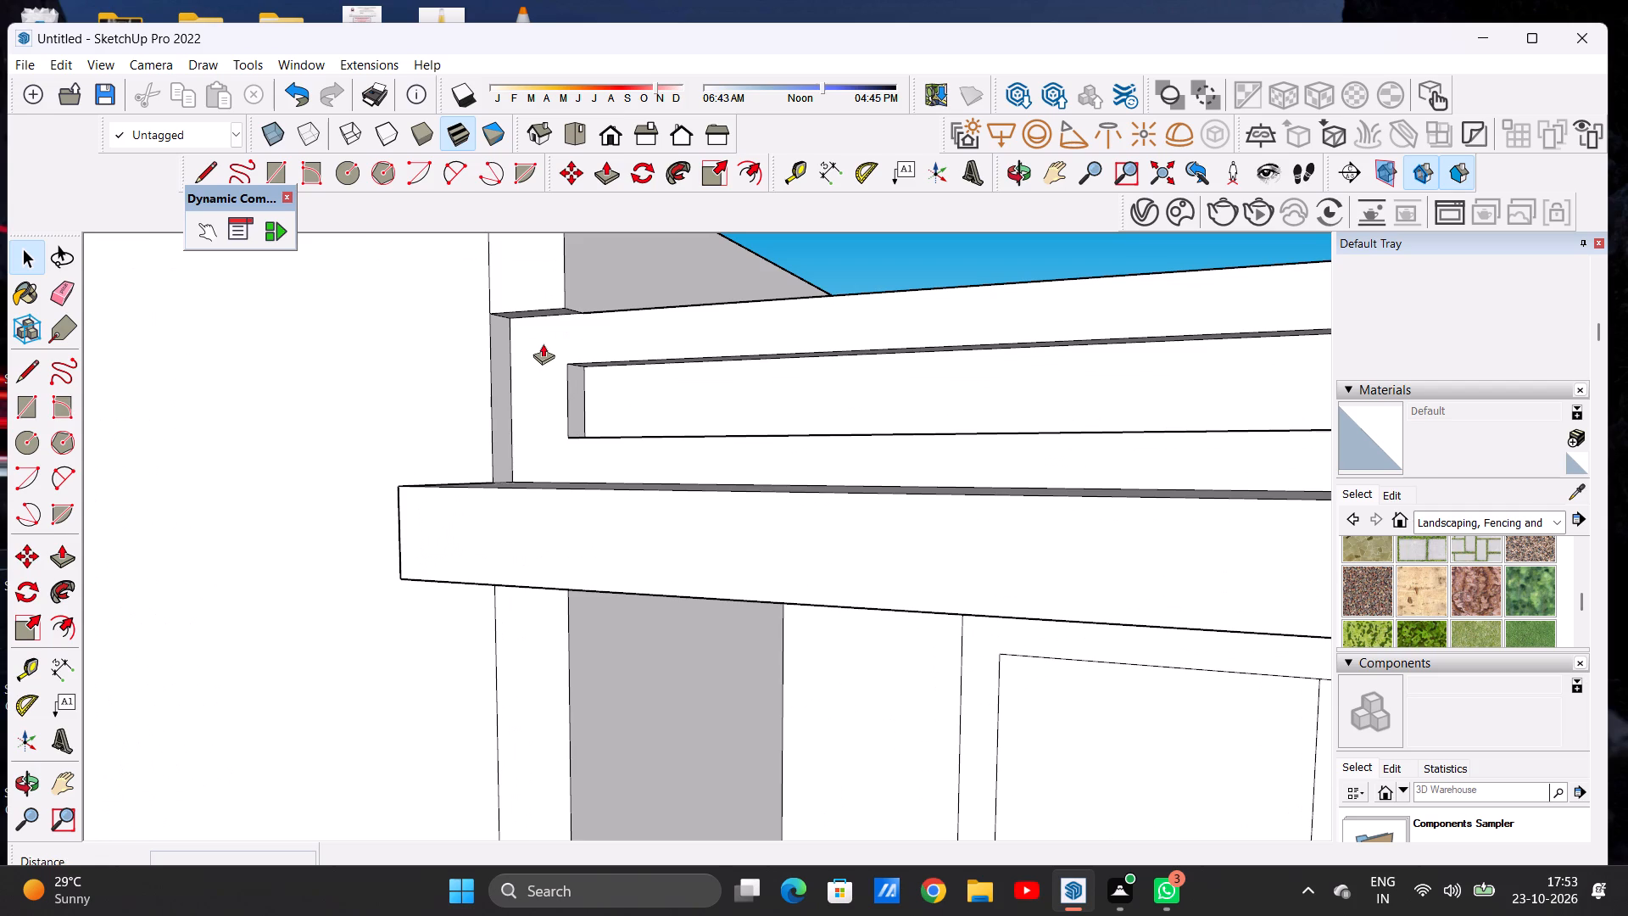
scroll(535, 338, "up", 9)
left_click(530, 288)
scroll(500, 405, "down", 6)
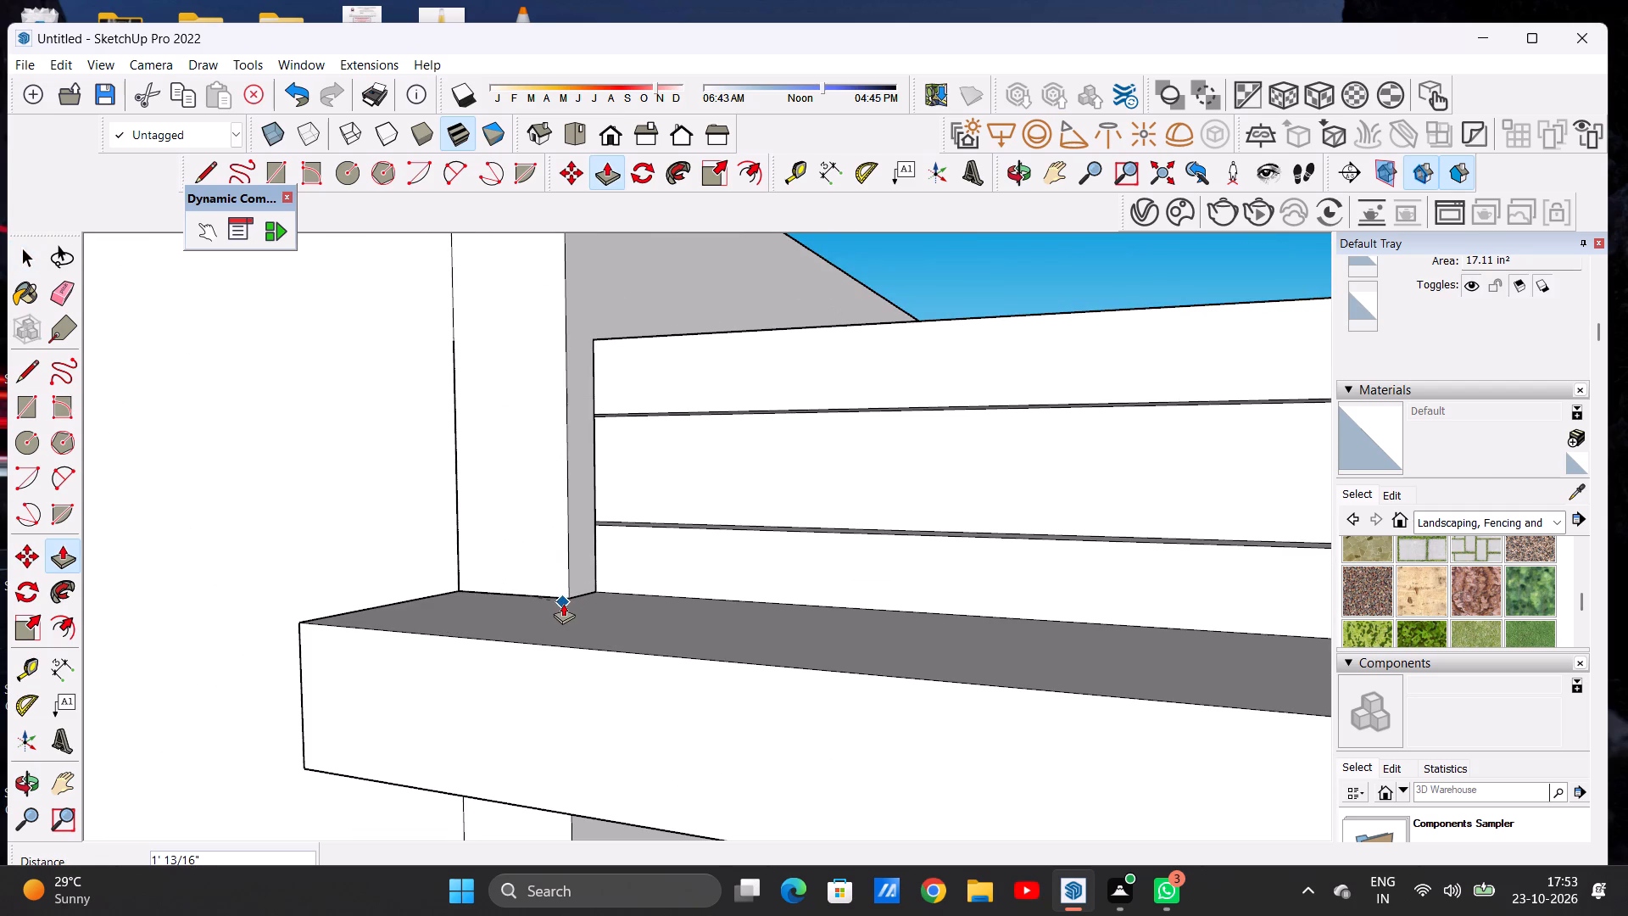
left_click(563, 603)
key("space")
scroll(556, 512, "down", 4)
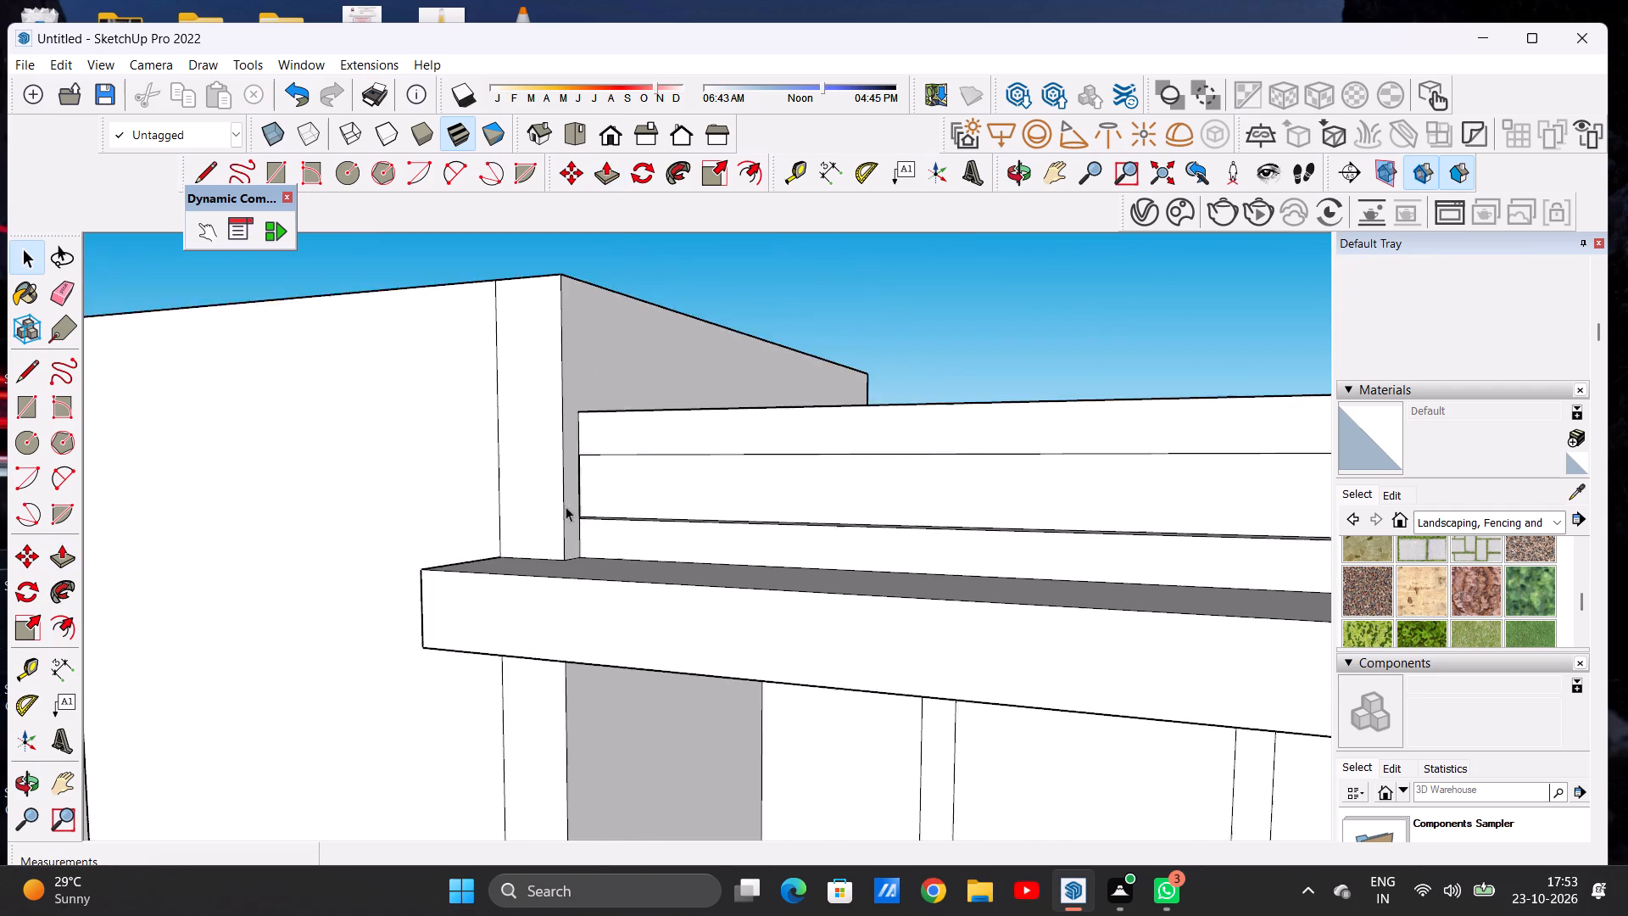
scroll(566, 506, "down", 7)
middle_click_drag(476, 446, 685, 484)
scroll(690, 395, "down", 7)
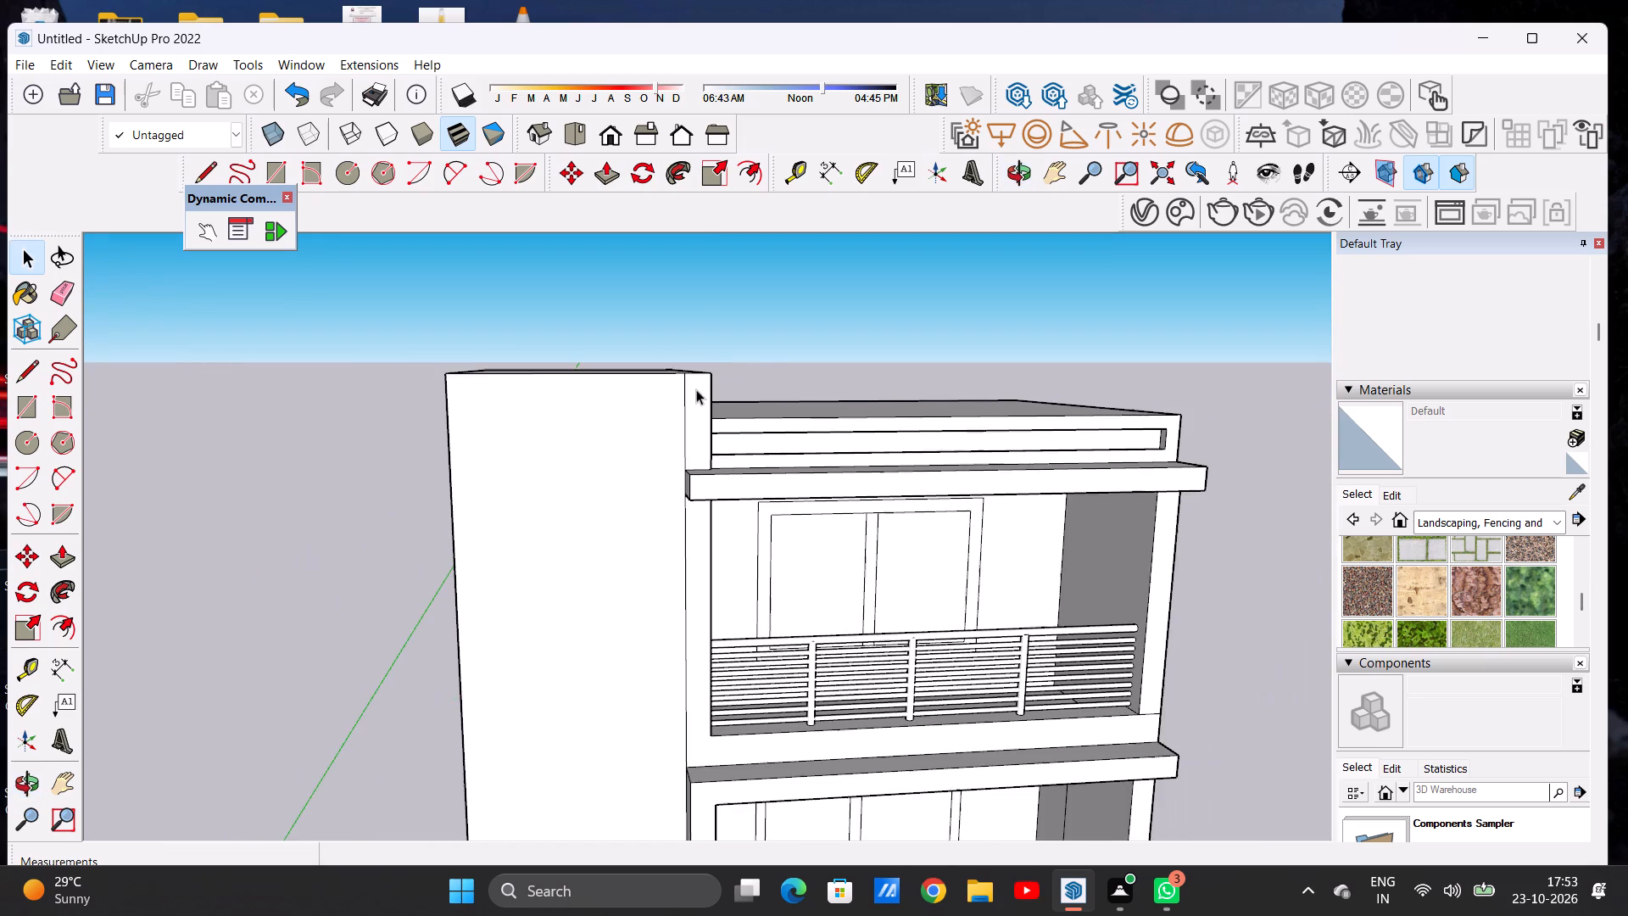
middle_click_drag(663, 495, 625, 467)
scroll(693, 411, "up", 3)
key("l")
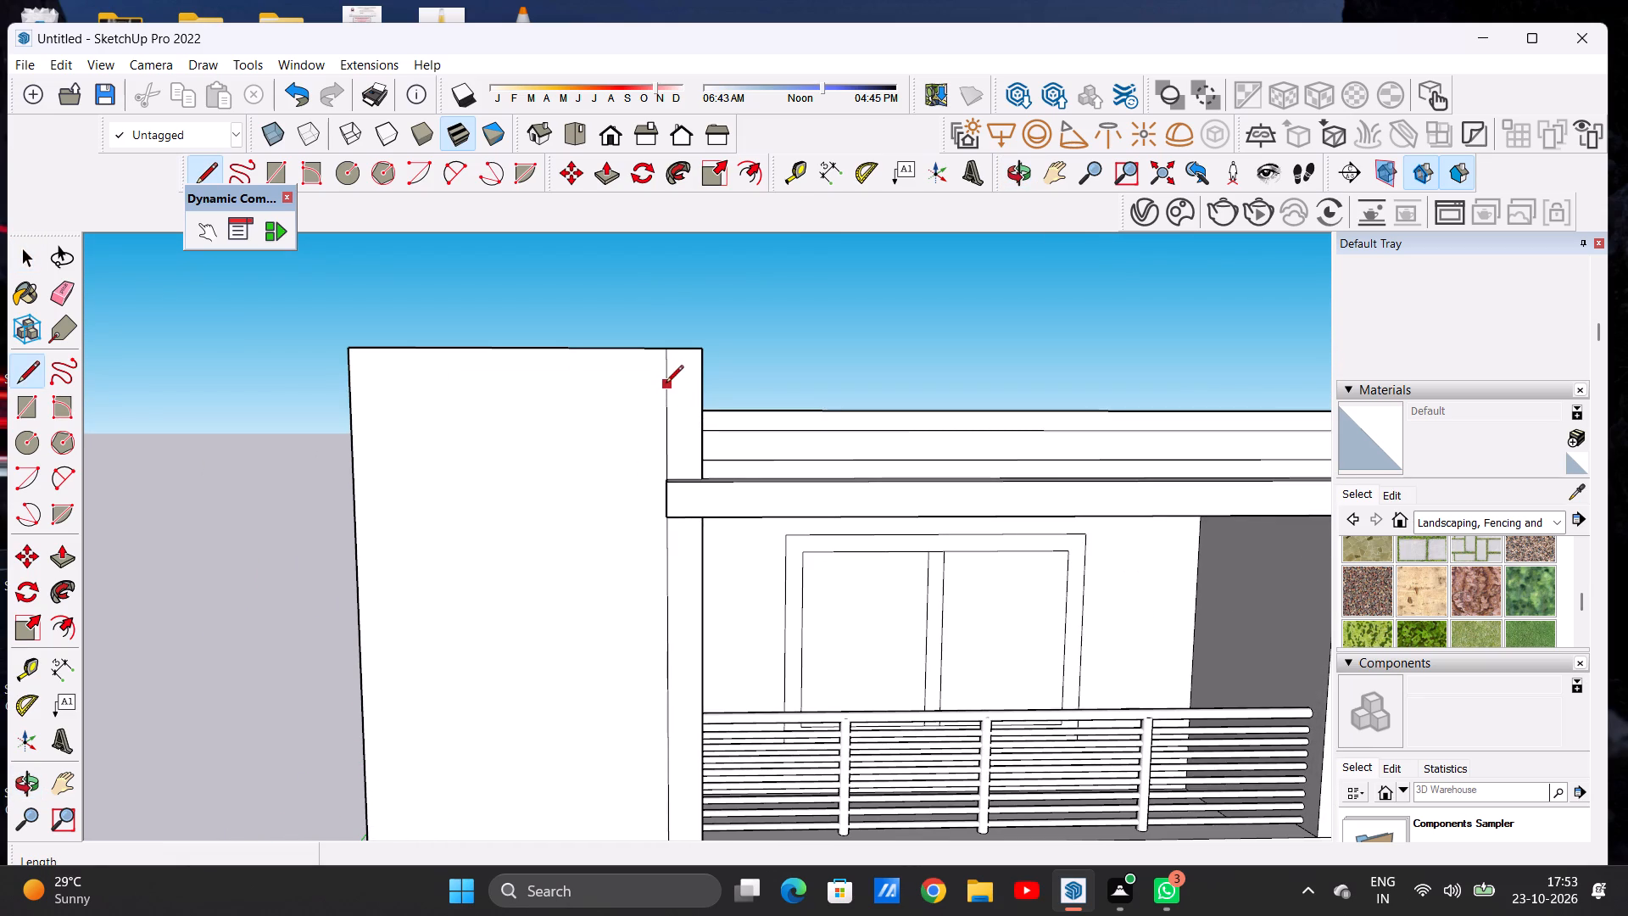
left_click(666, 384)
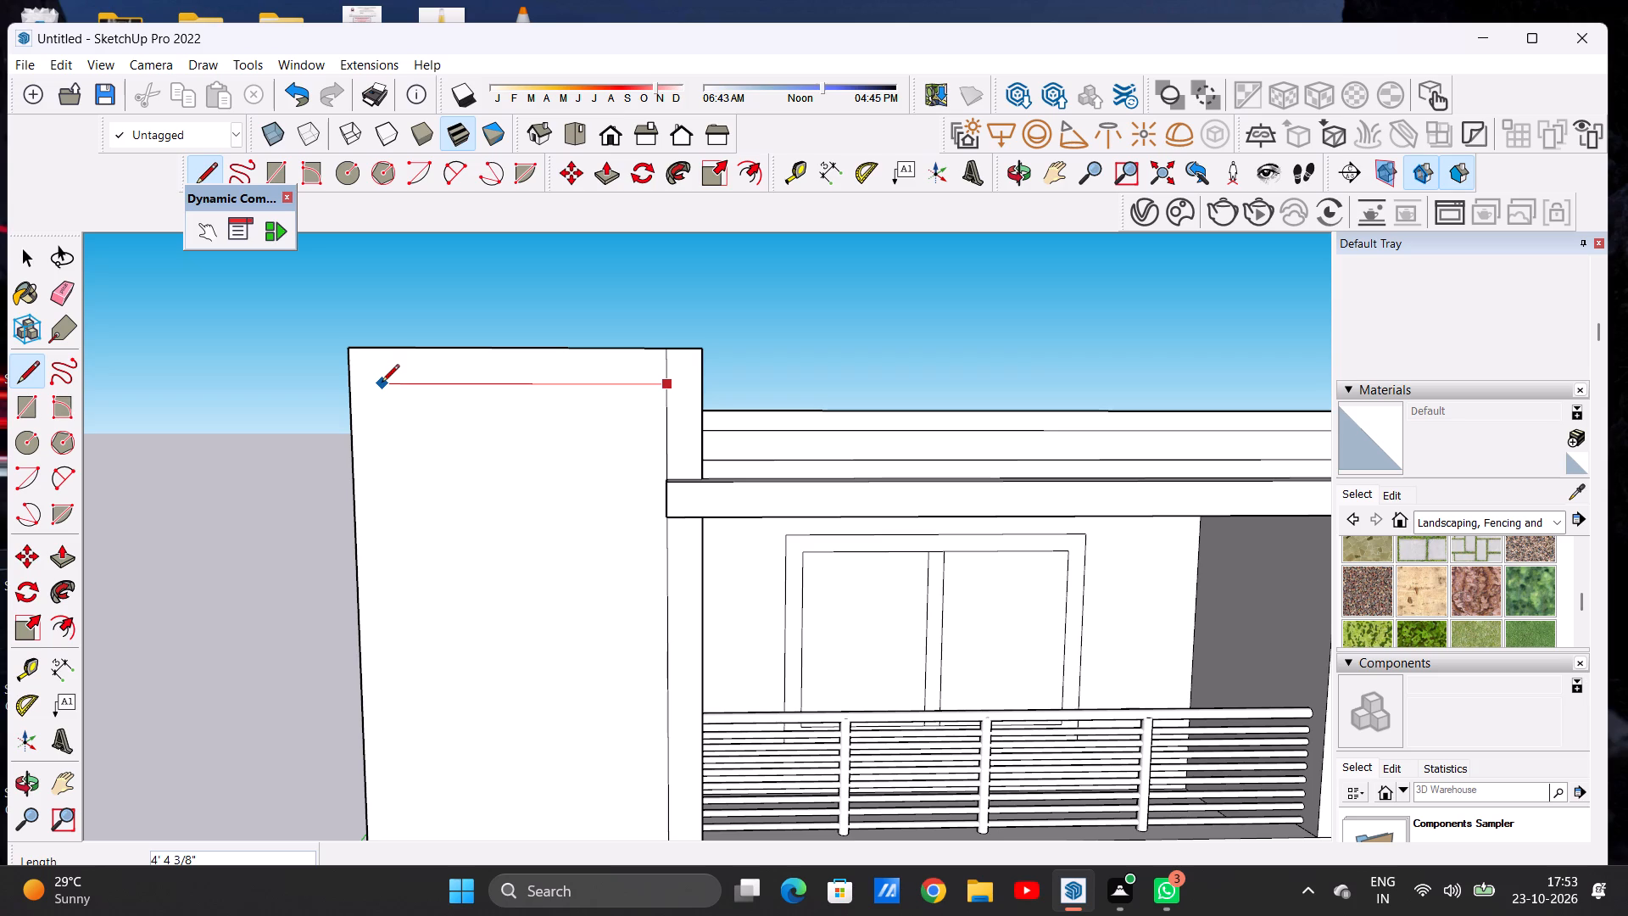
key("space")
Outline a border on the tower's front face with a 4' 2 9/16" horizontal line near the top and a vertical line down to the door ledge.
type("L")
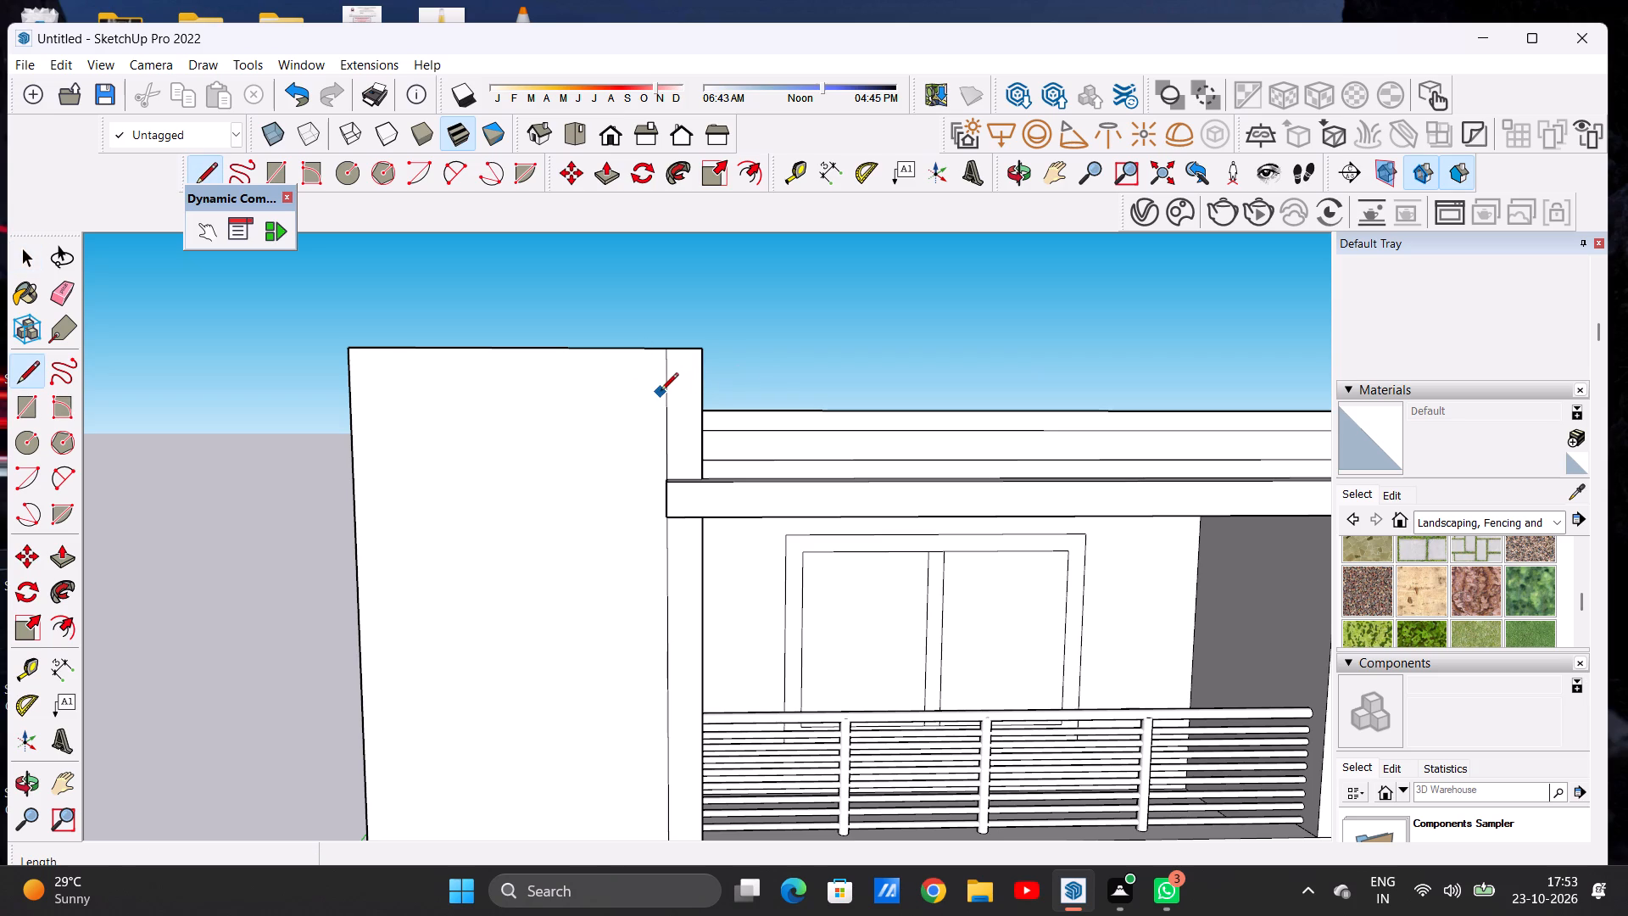
left_click(663, 392)
left_click(392, 390)
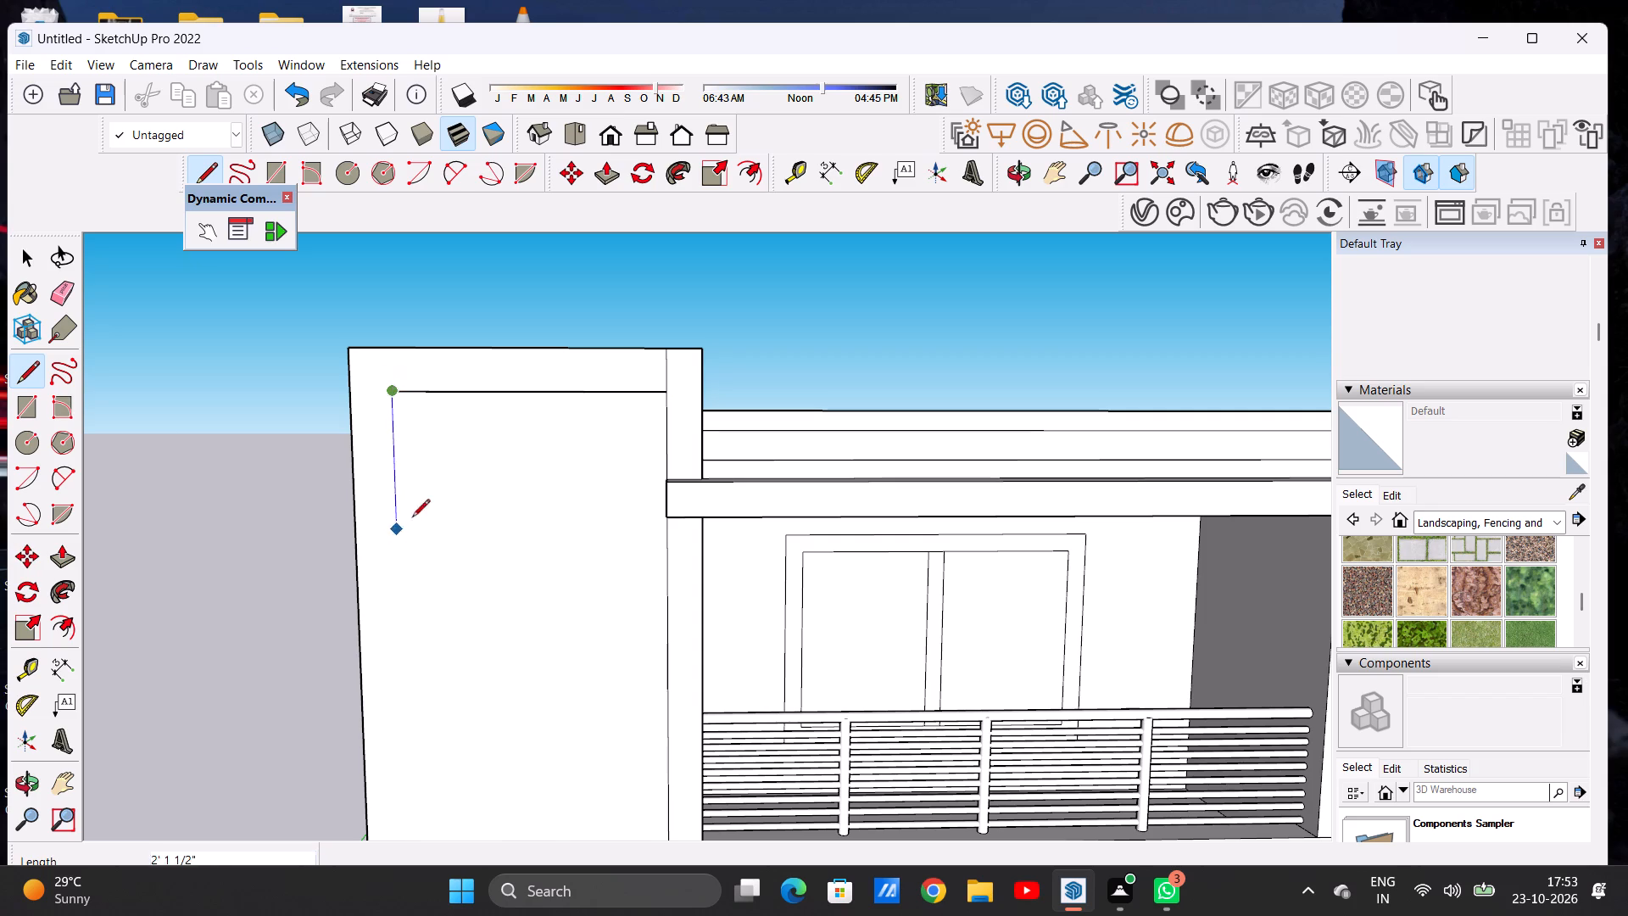
scroll(421, 471, "down", 17)
scroll(423, 605, "up", 9)
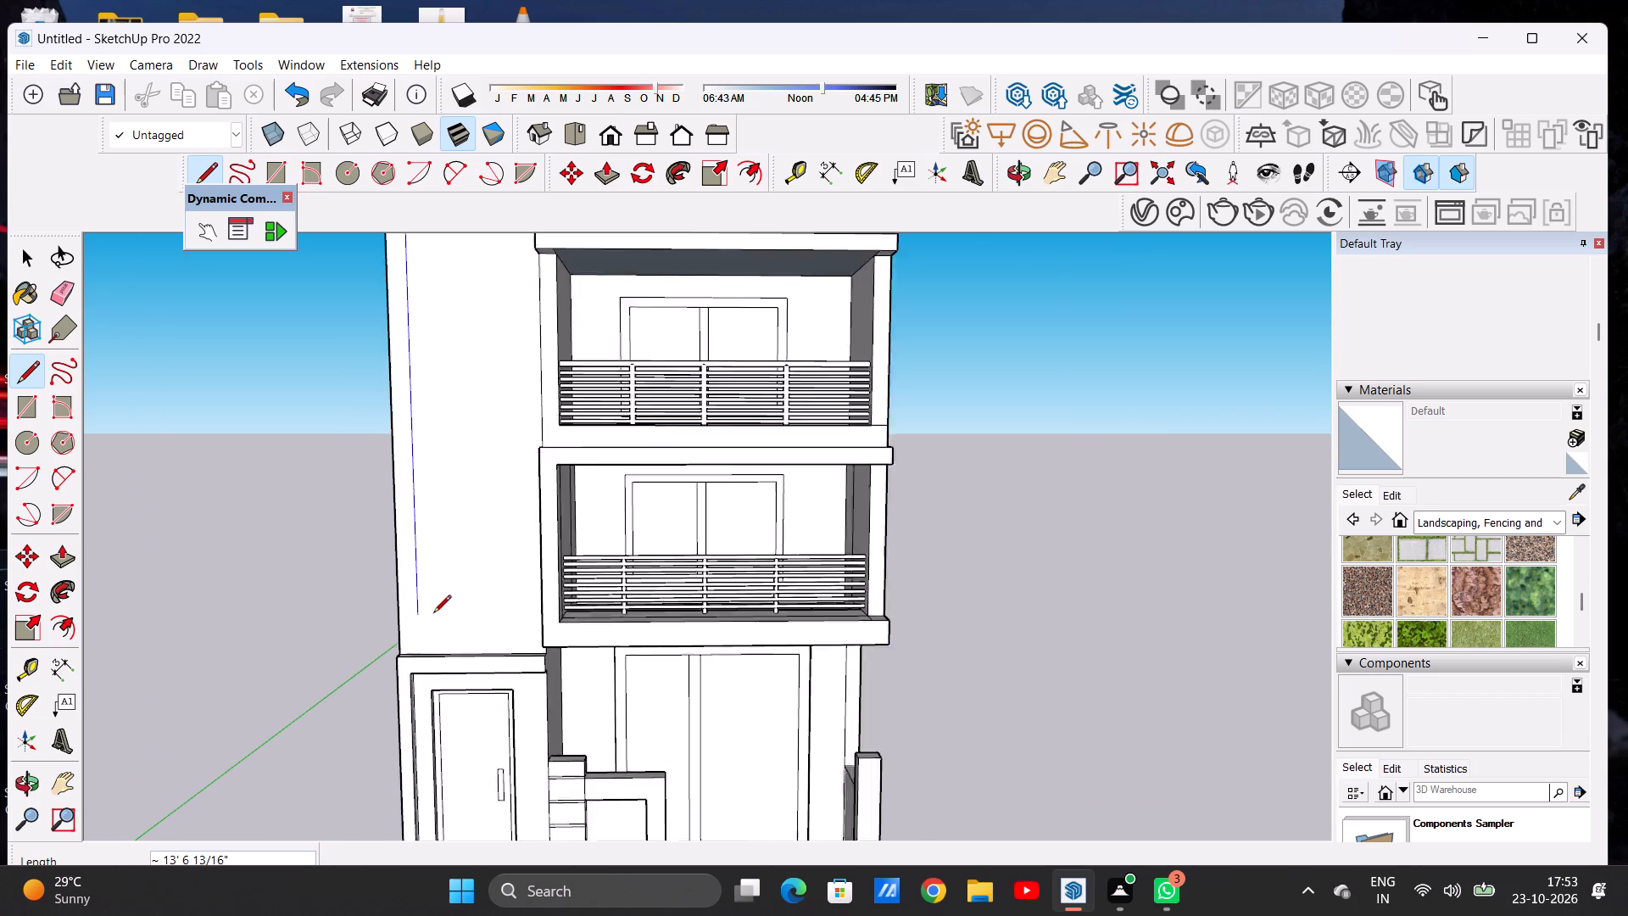
scroll(433, 614, "up", 3)
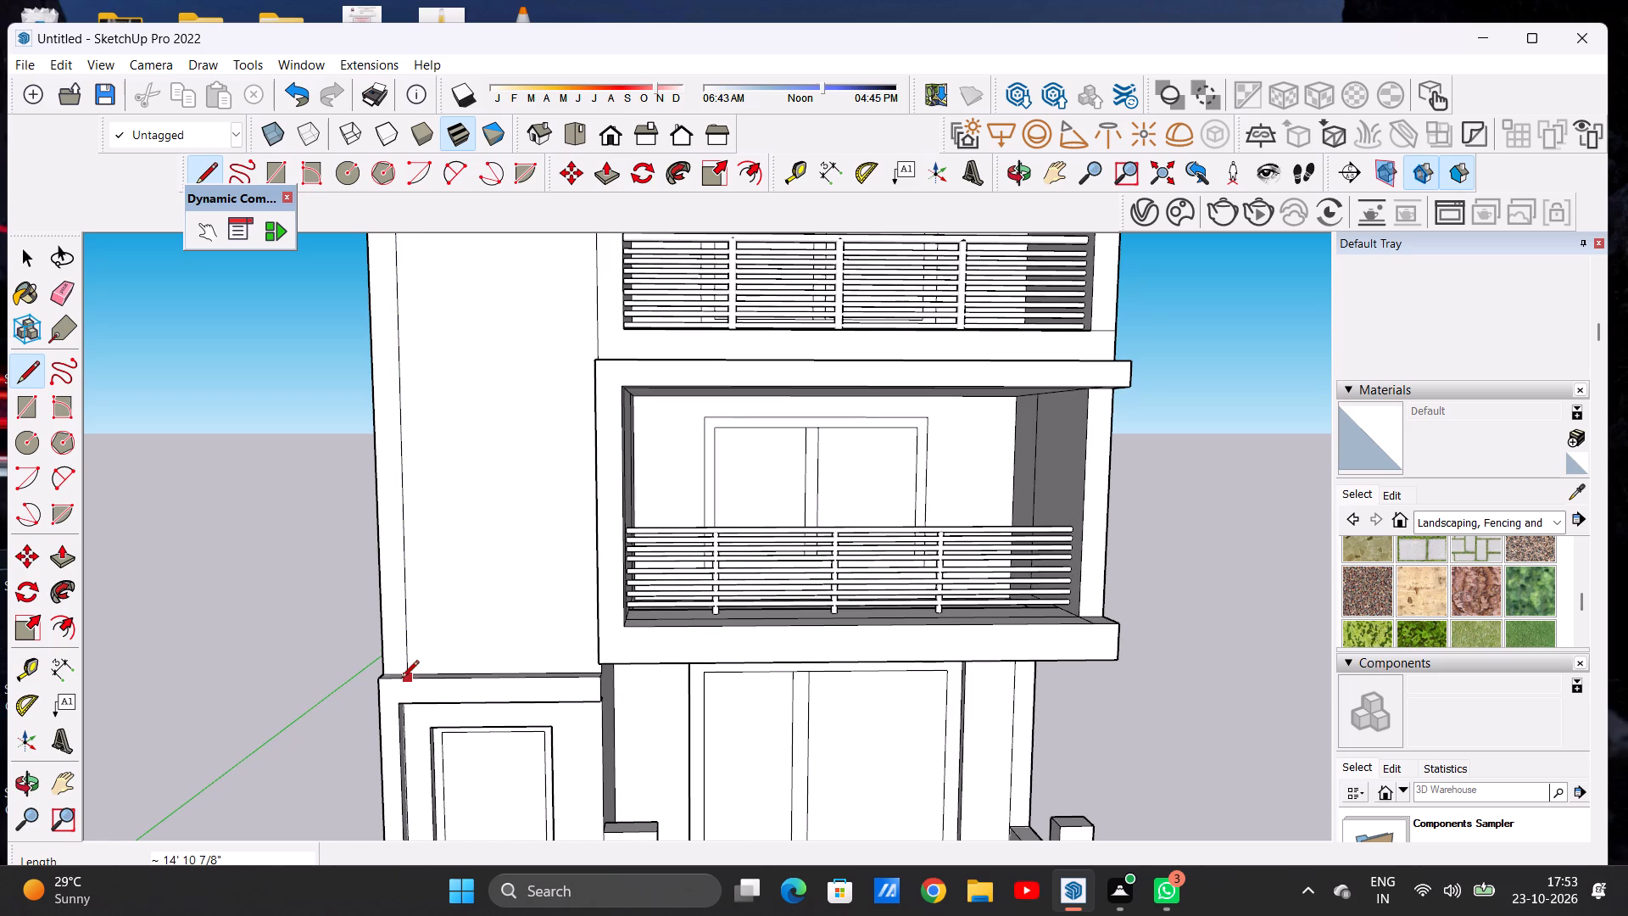
scroll(415, 658, "up", 3)
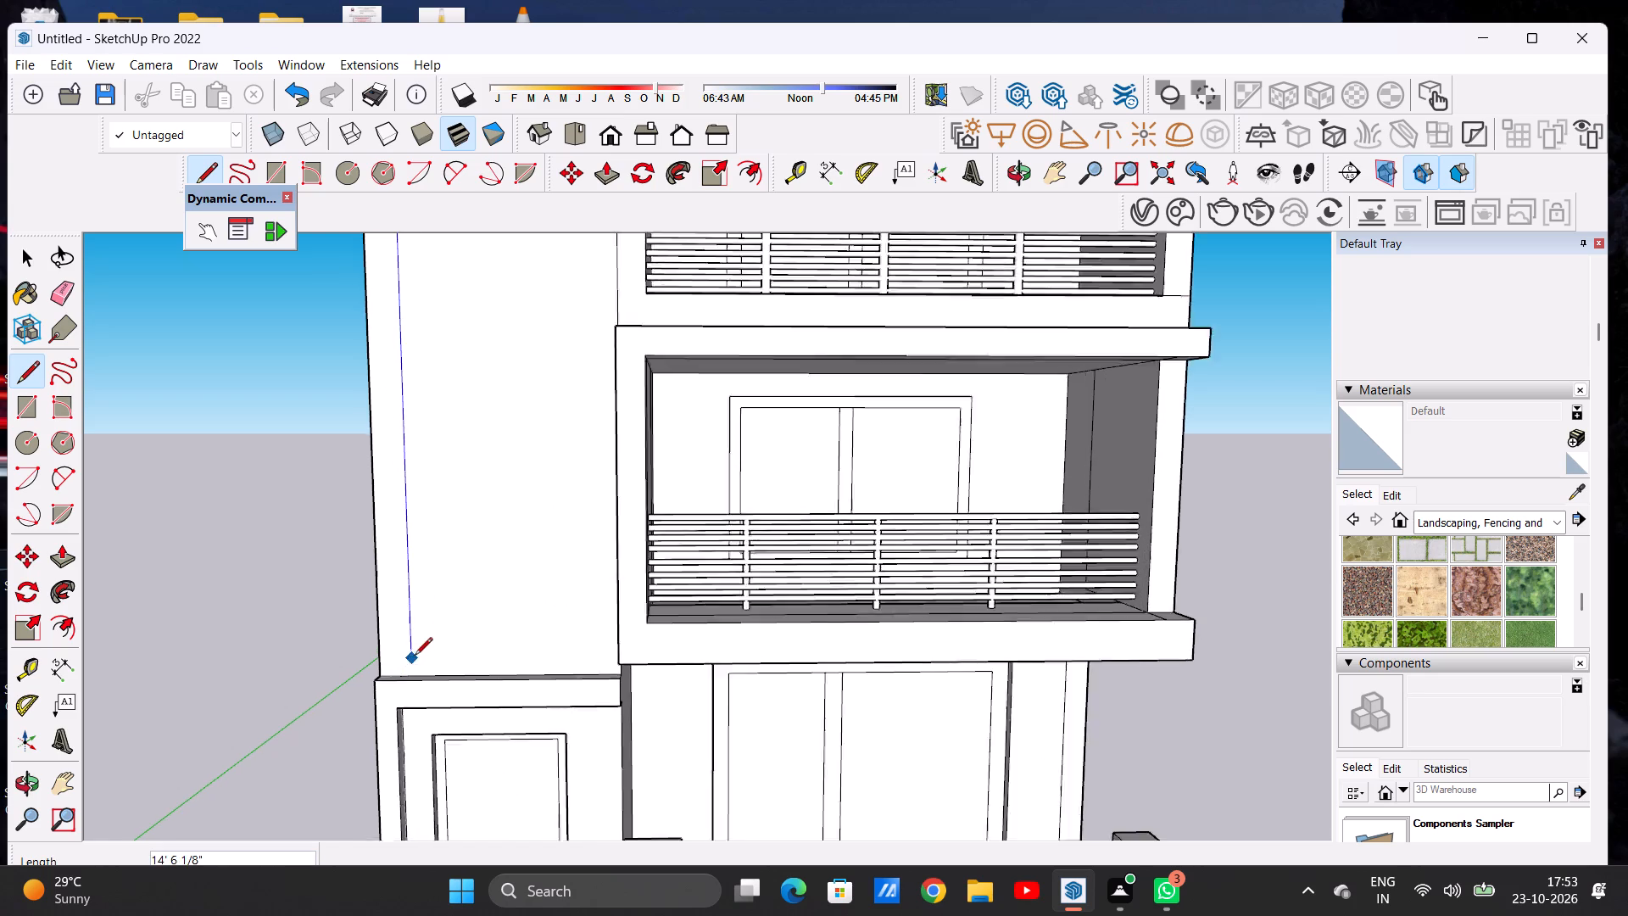
scroll(415, 656, "up", 2)
middle_click_drag(415, 656, 413, 679)
scroll(413, 679, "up", 6)
left_click(413, 696)
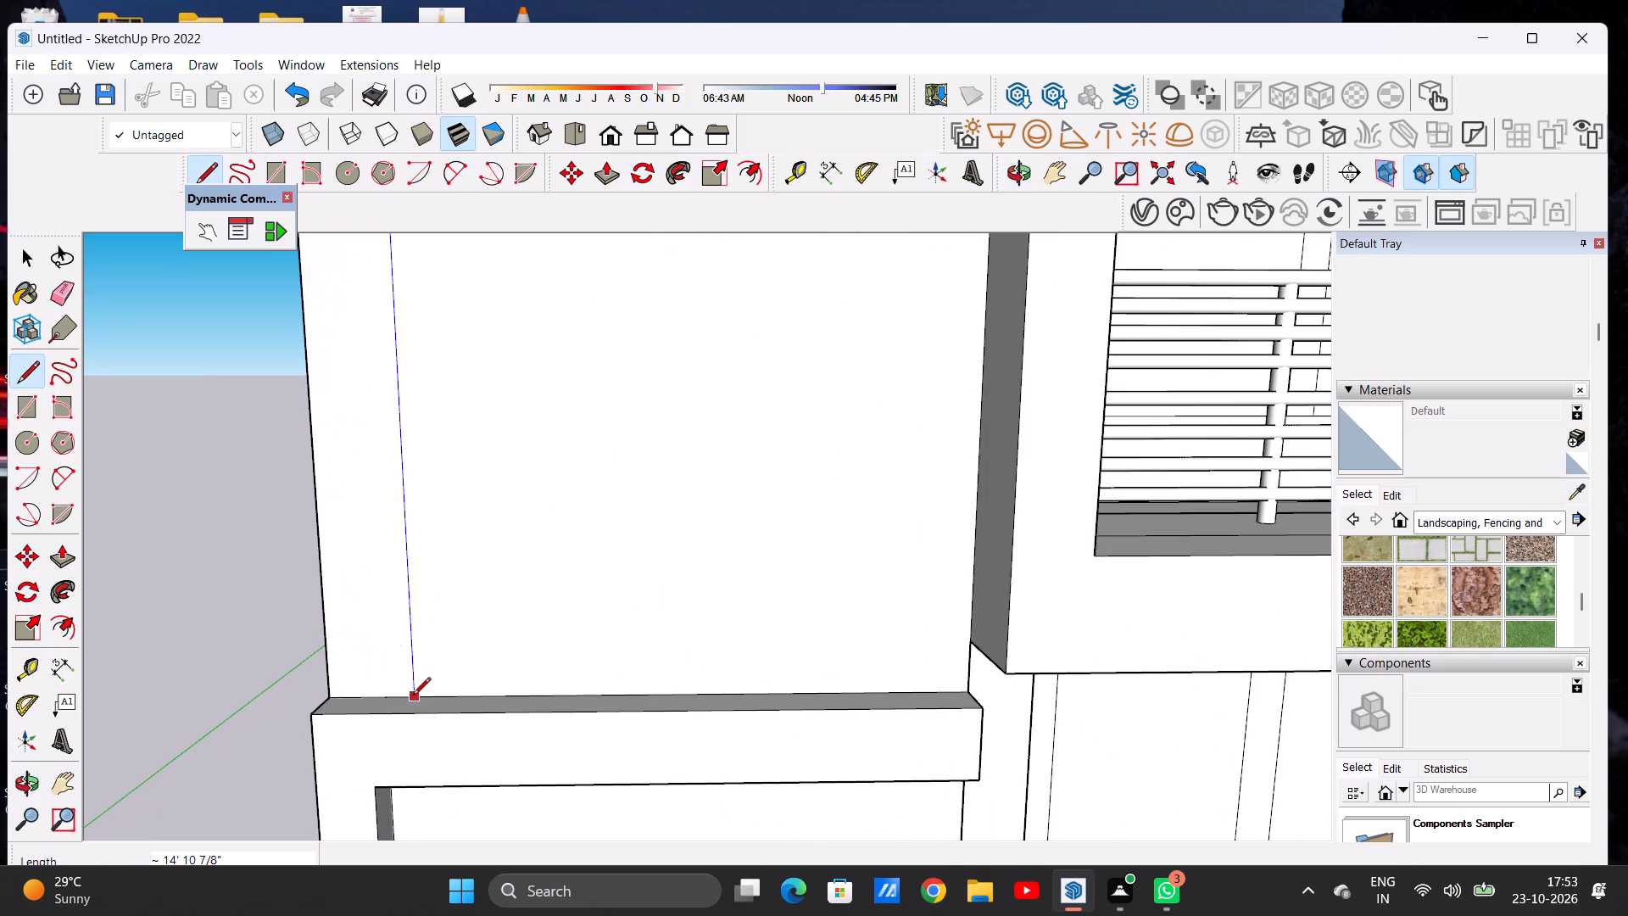
key("space")
Push/Pull the inner side face of the tower's door surround inward to align with the new vertical line above it.
scroll(443, 595, "down", 11)
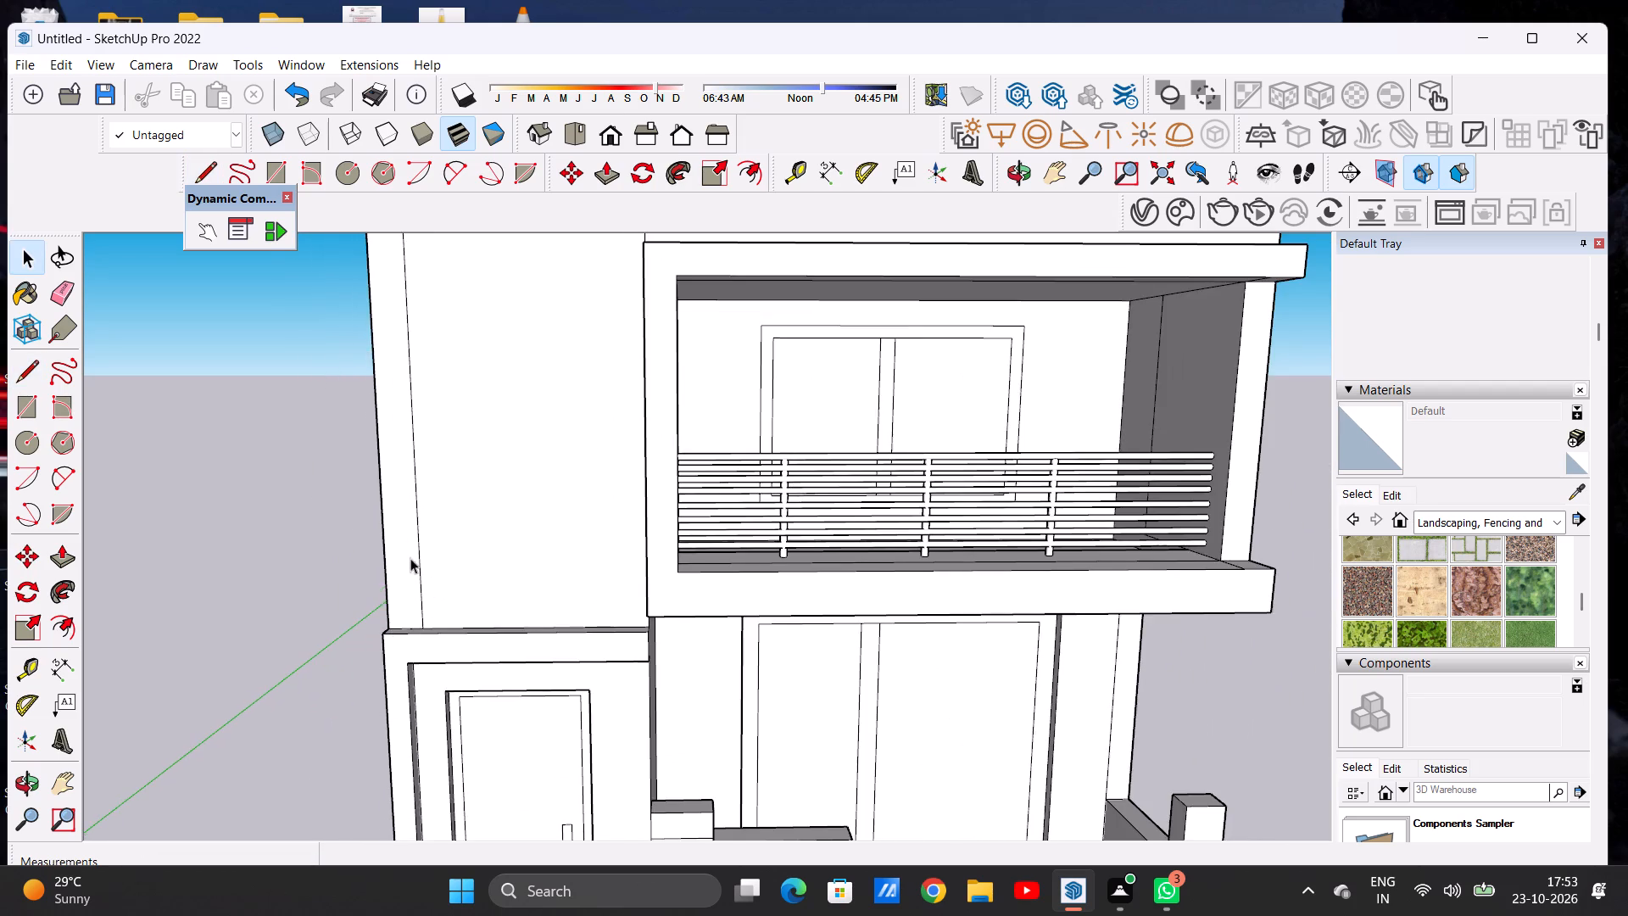
middle_click_drag(371, 725, 327, 663)
scroll(452, 659, "up", 6)
middle_click_drag(426, 655, 407, 679)
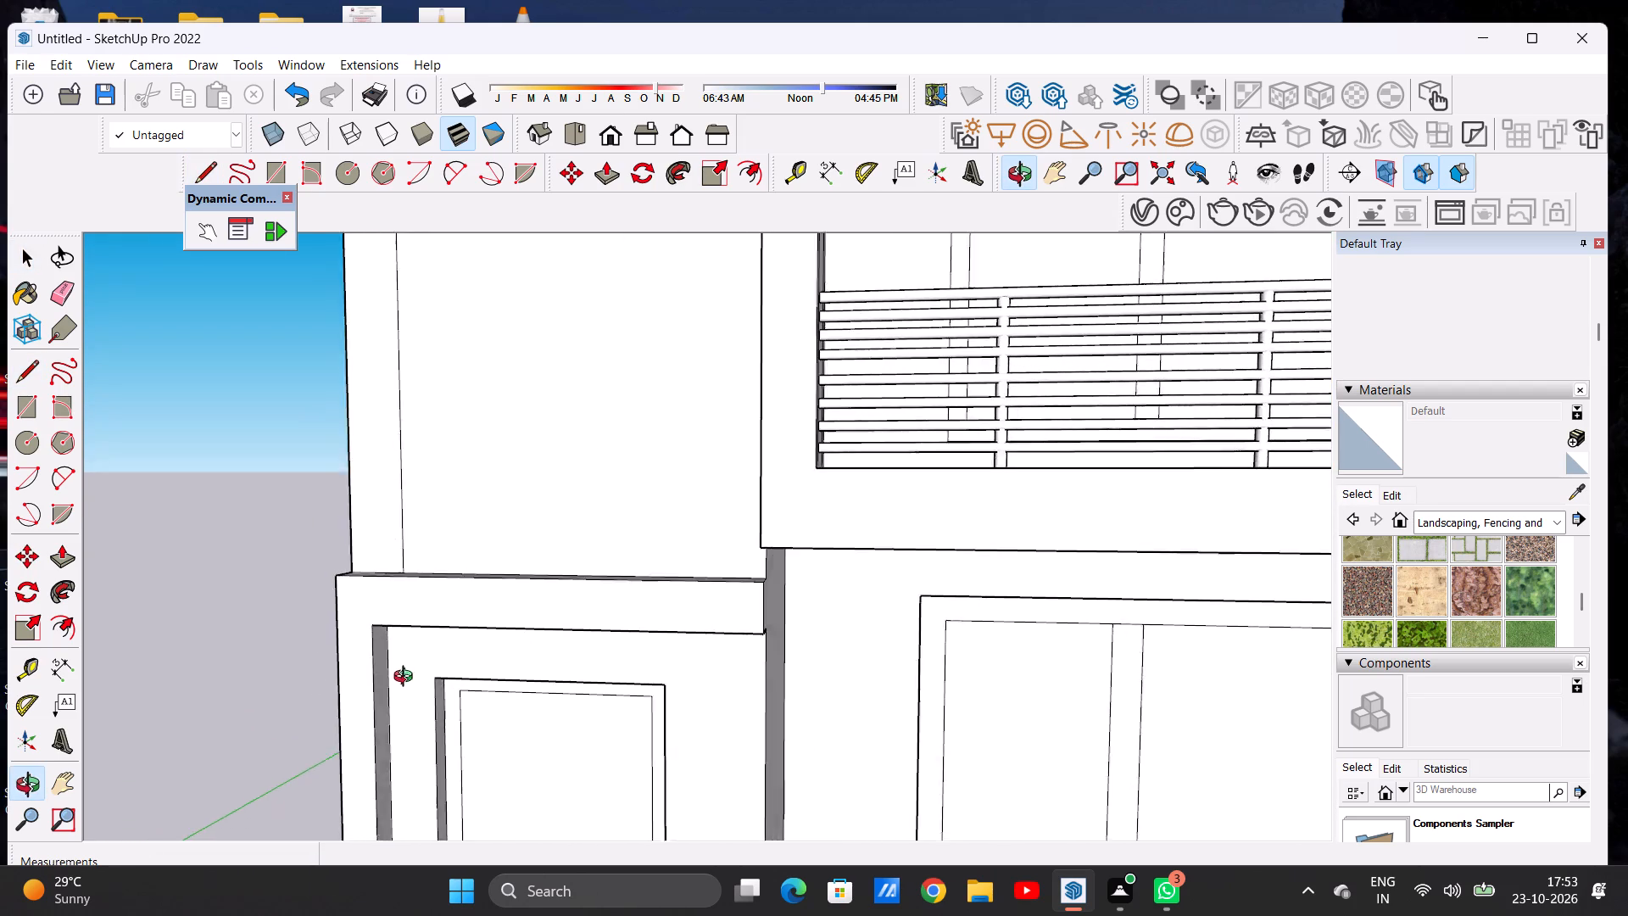
middle_click_drag(407, 679, 397, 656)
scroll(398, 659, "up", 7)
middle_click(397, 656)
key("p")
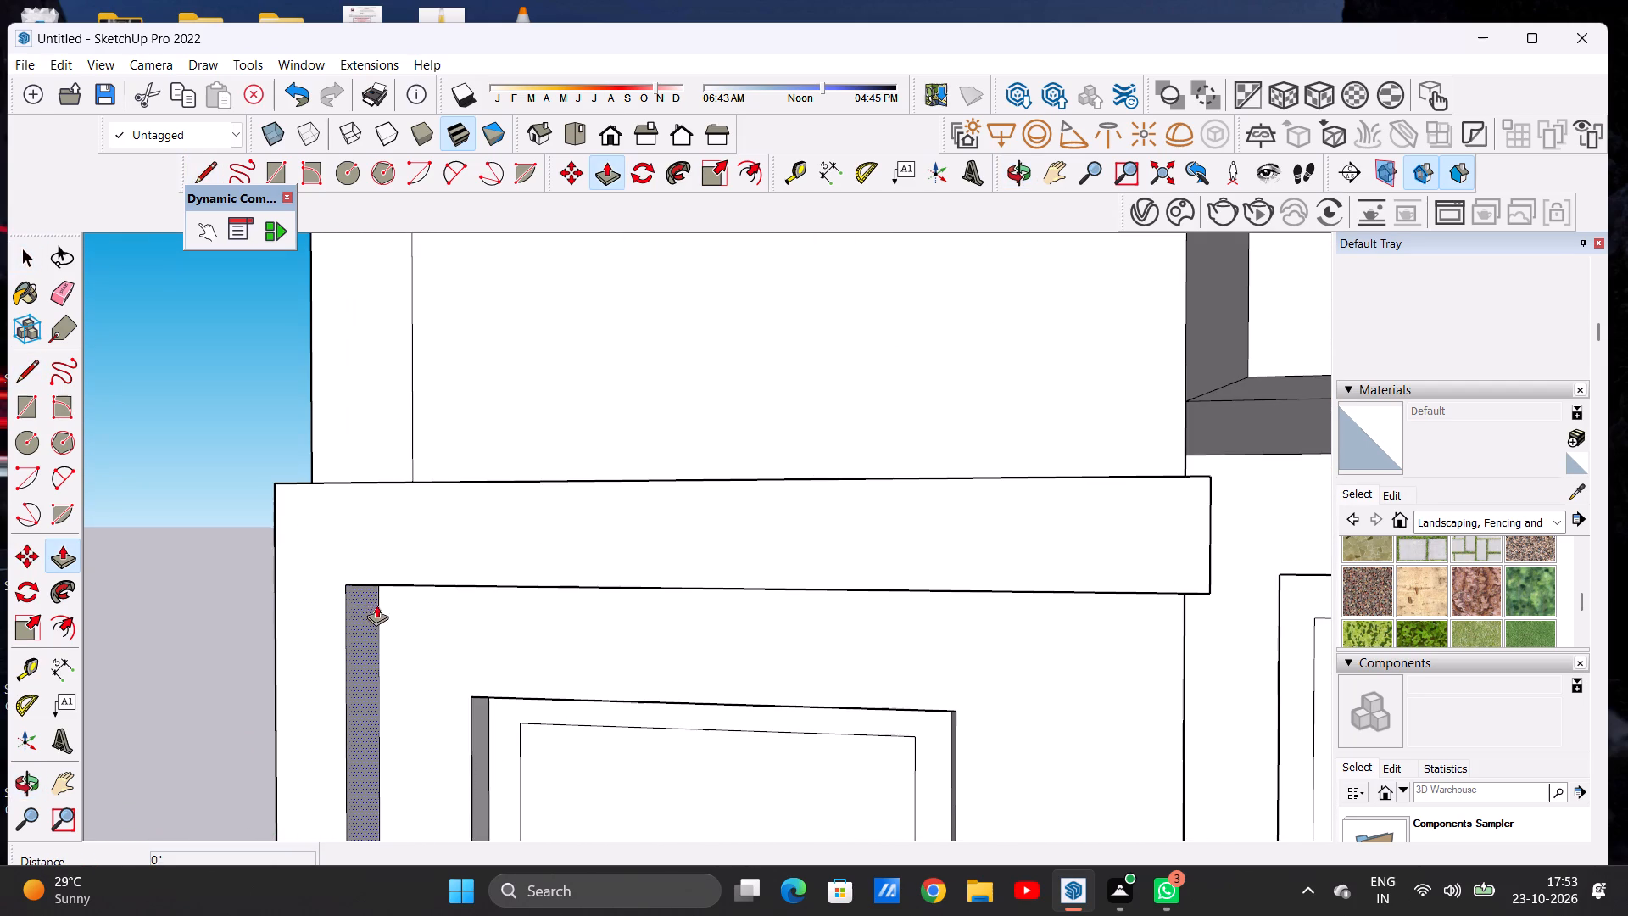
left_click(349, 586)
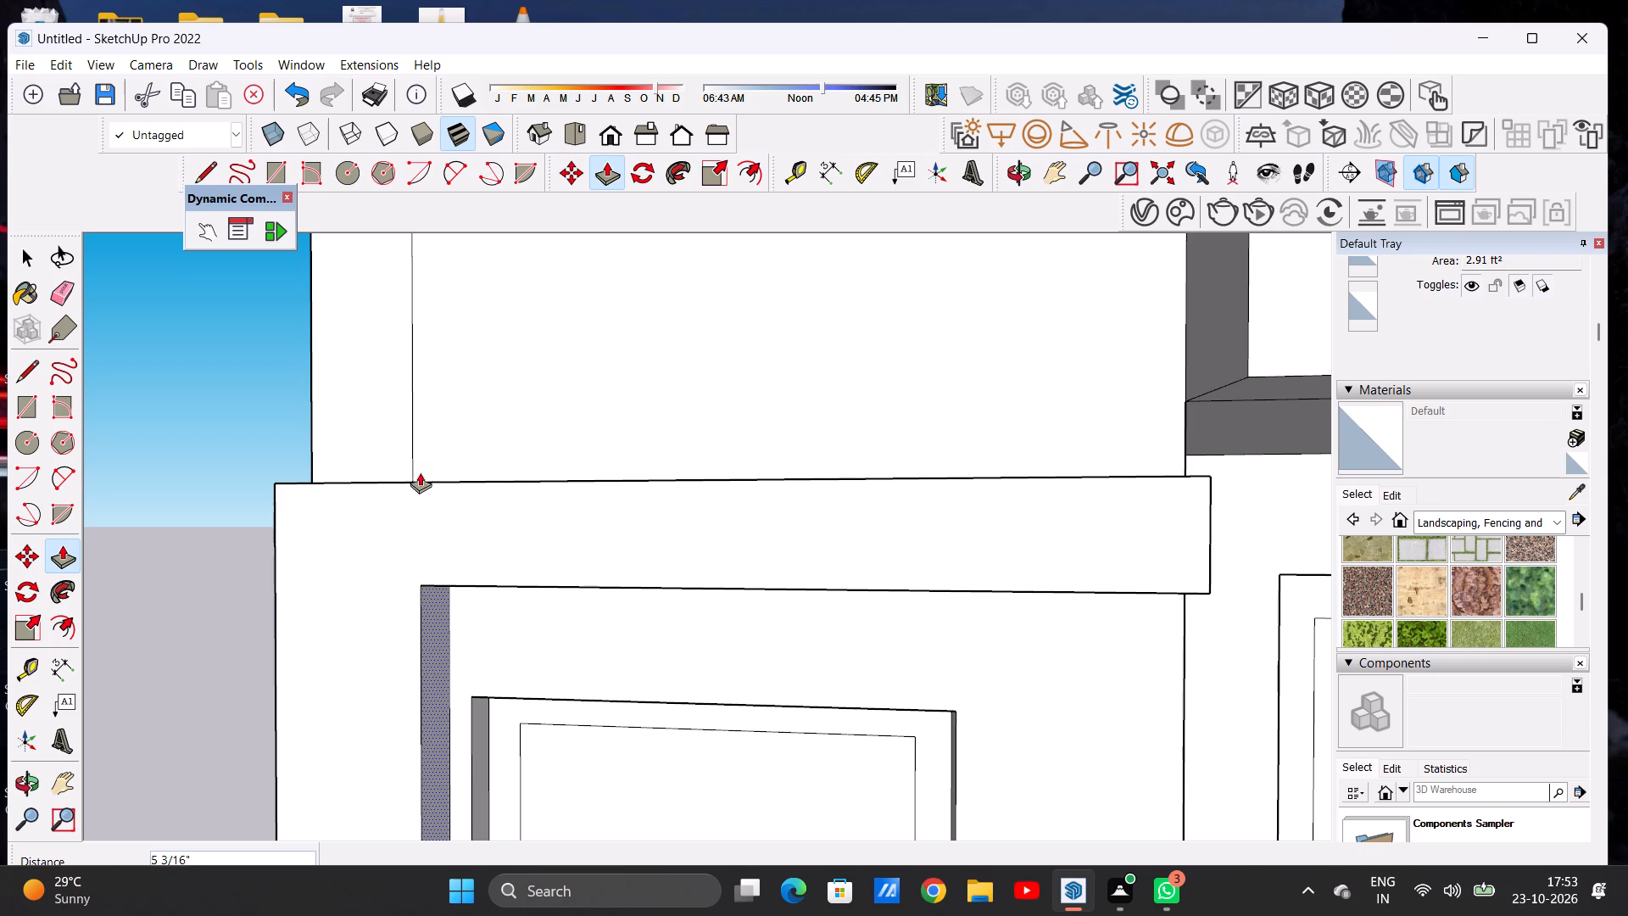
left_click(416, 467)
key("space")
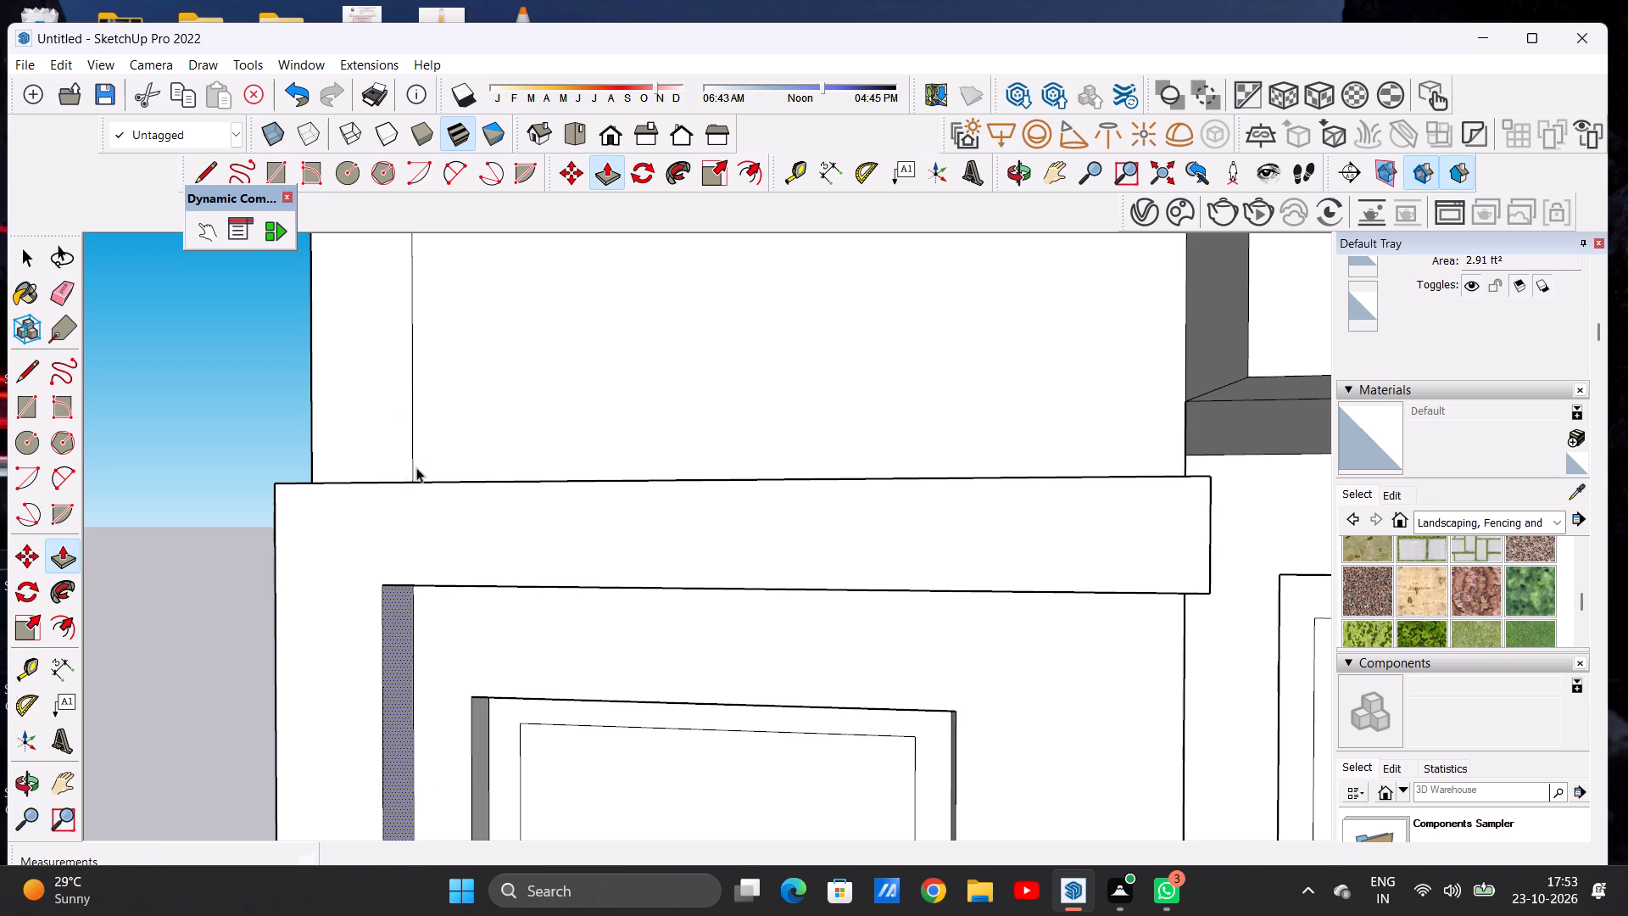
Push/Pull the border strip on the tower's front face outward until flush with the front of the door surround.
scroll(363, 460, "down", 12)
scroll(415, 457, "up", 1)
scroll(415, 457, "down", 5)
middle_click_drag(431, 529, 431, 576)
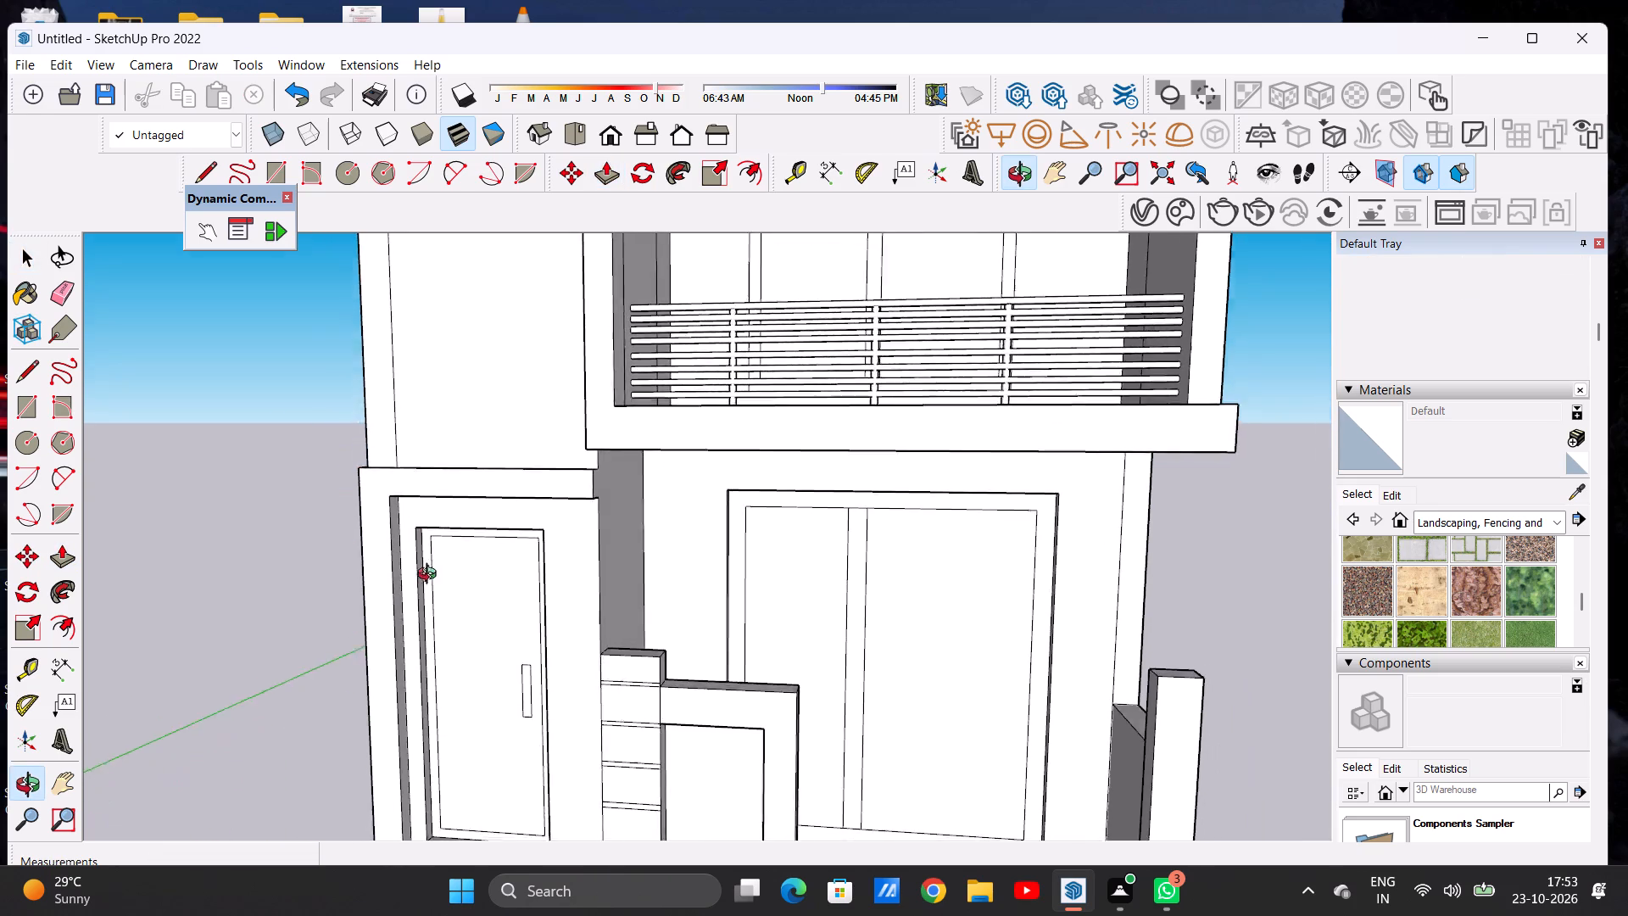
middle_click_drag(431, 576, 426, 594)
scroll(473, 522, "down", 13)
middle_click_drag(396, 504, 495, 494)
scroll(510, 246, "up", 5)
middle_click_drag(343, 553, 522, 553)
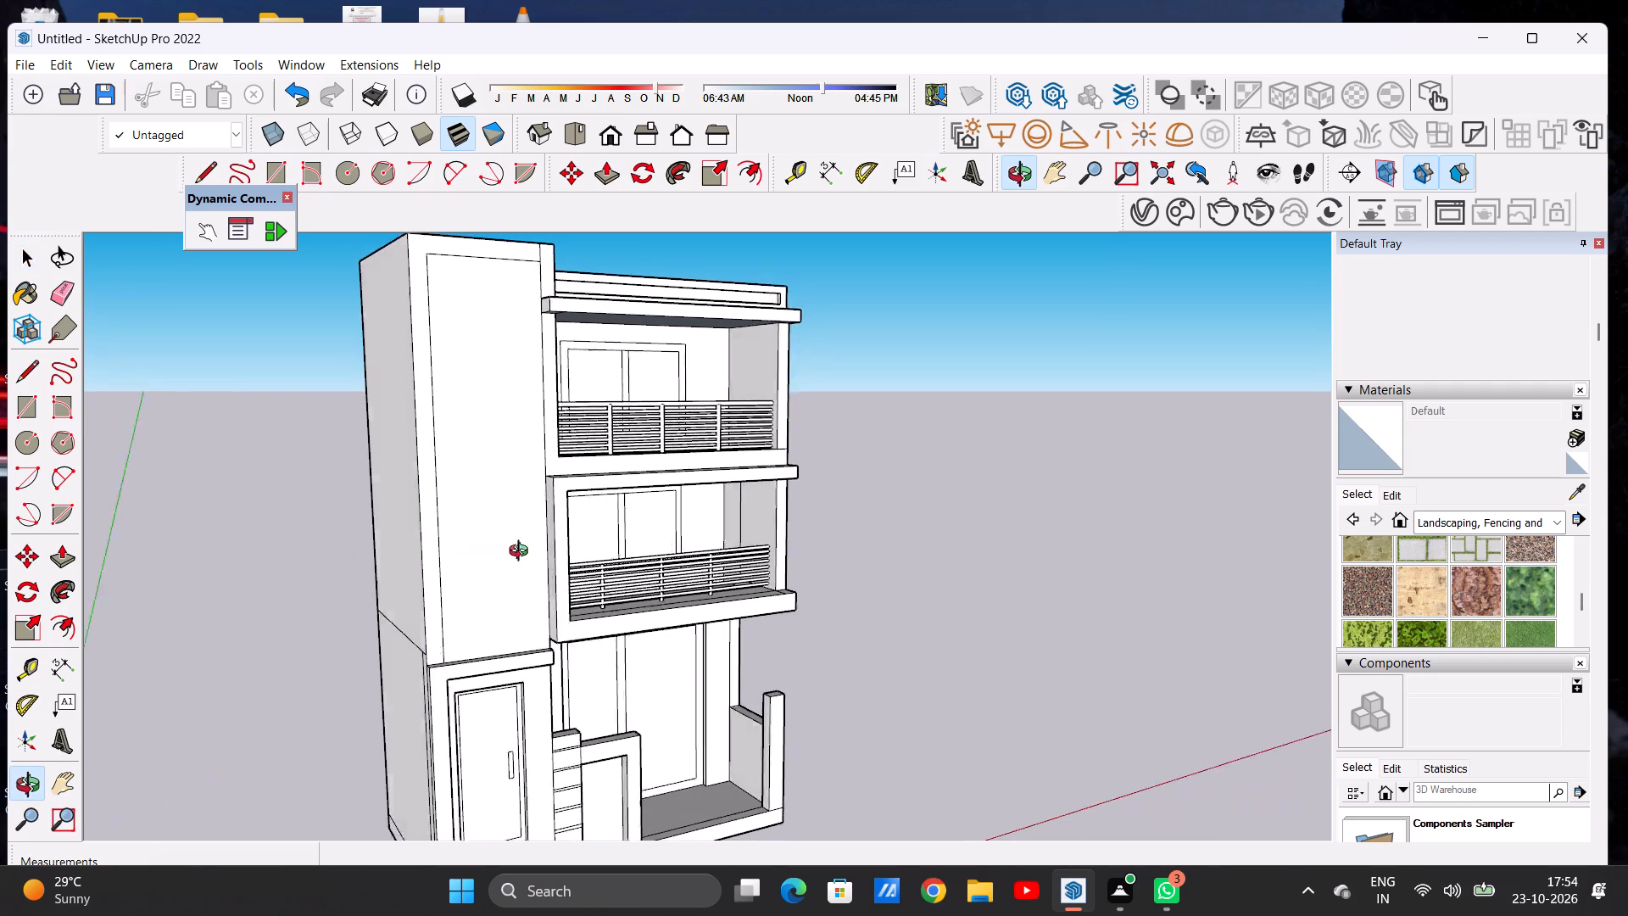
middle_click_drag(522, 553, 562, 577)
scroll(410, 666, "up", 7)
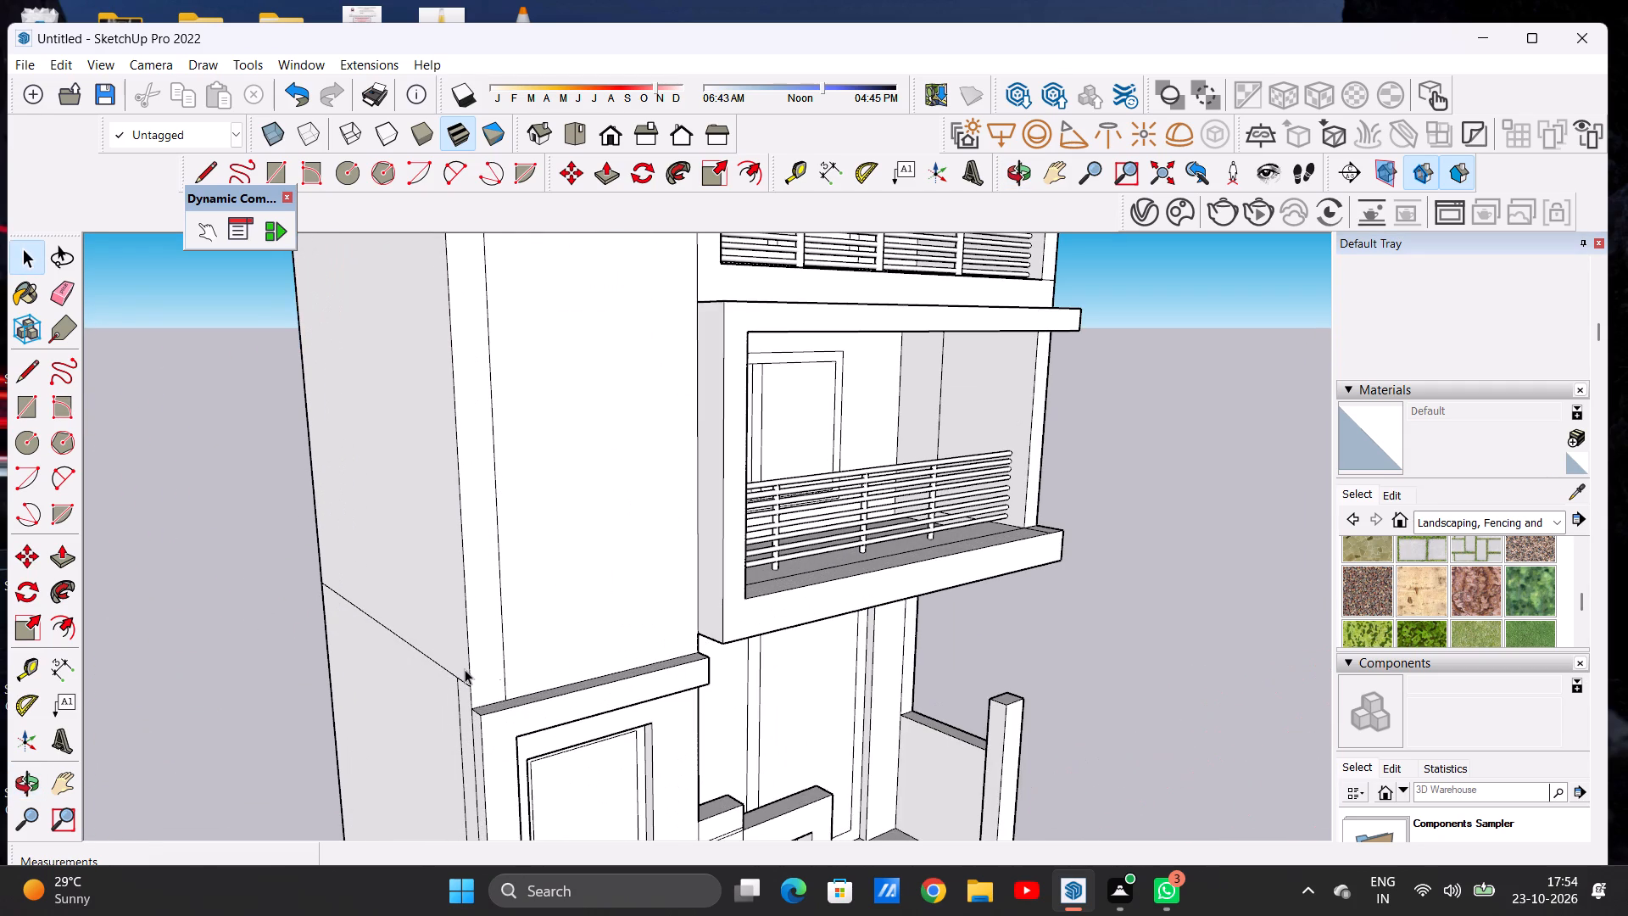
key("p")
scroll(494, 661, "up", 5)
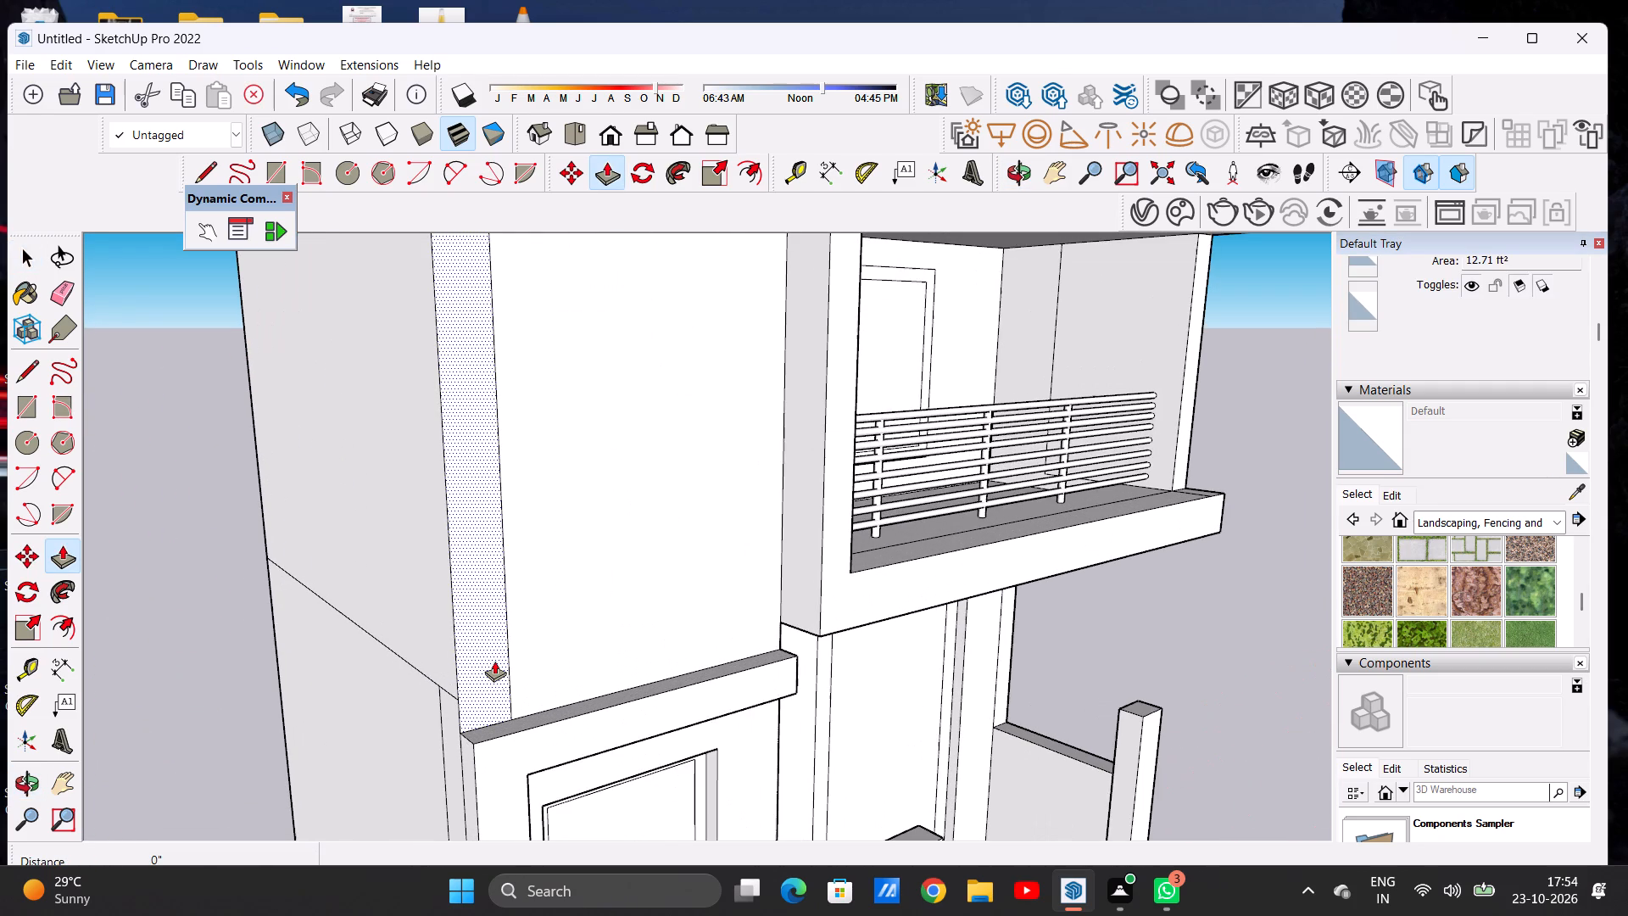
left_click(494, 661)
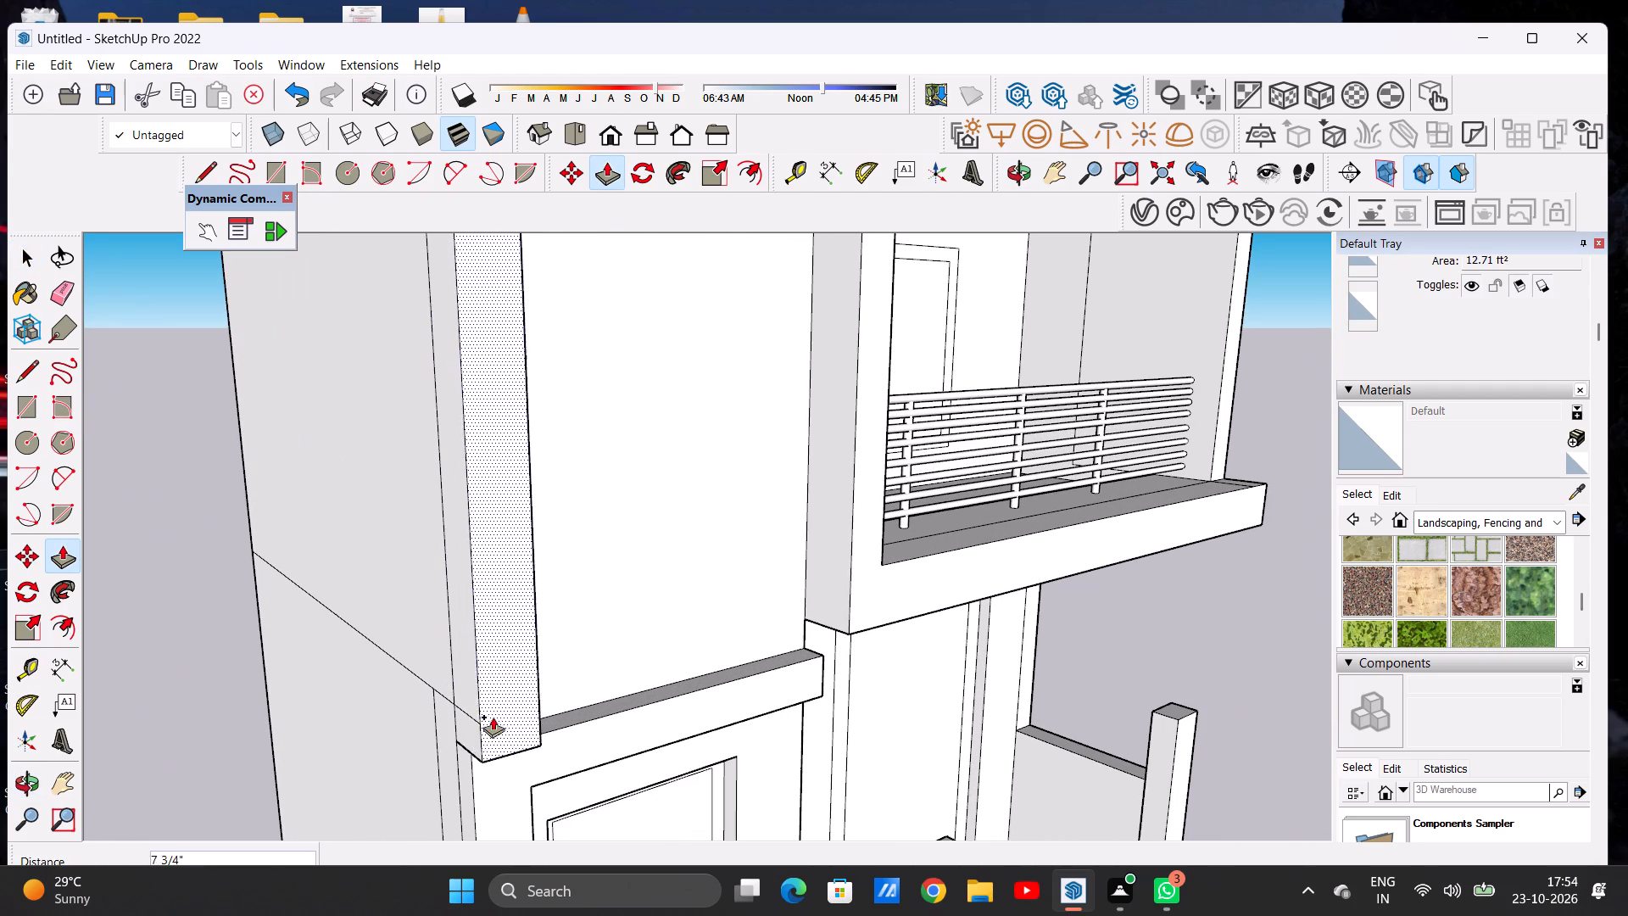
left_click(473, 759)
key("space")
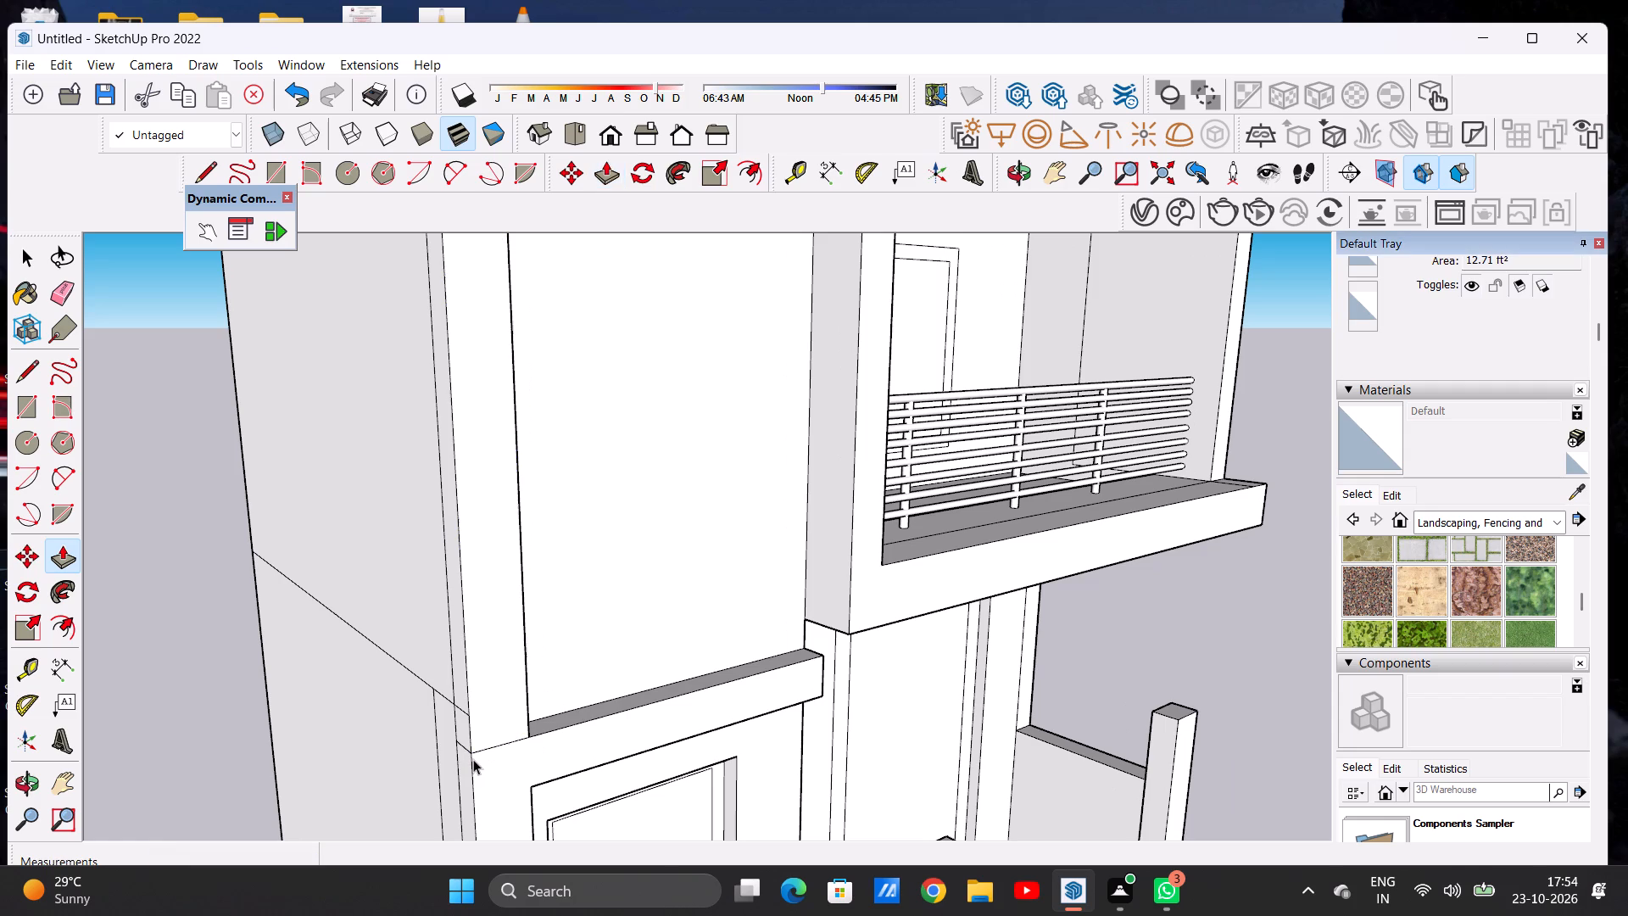
Erase the leftover horizontal edge between the tower's raised border strip and the door surround below it.
scroll(495, 681, "down", 14)
middle_click_drag(536, 690, 455, 669)
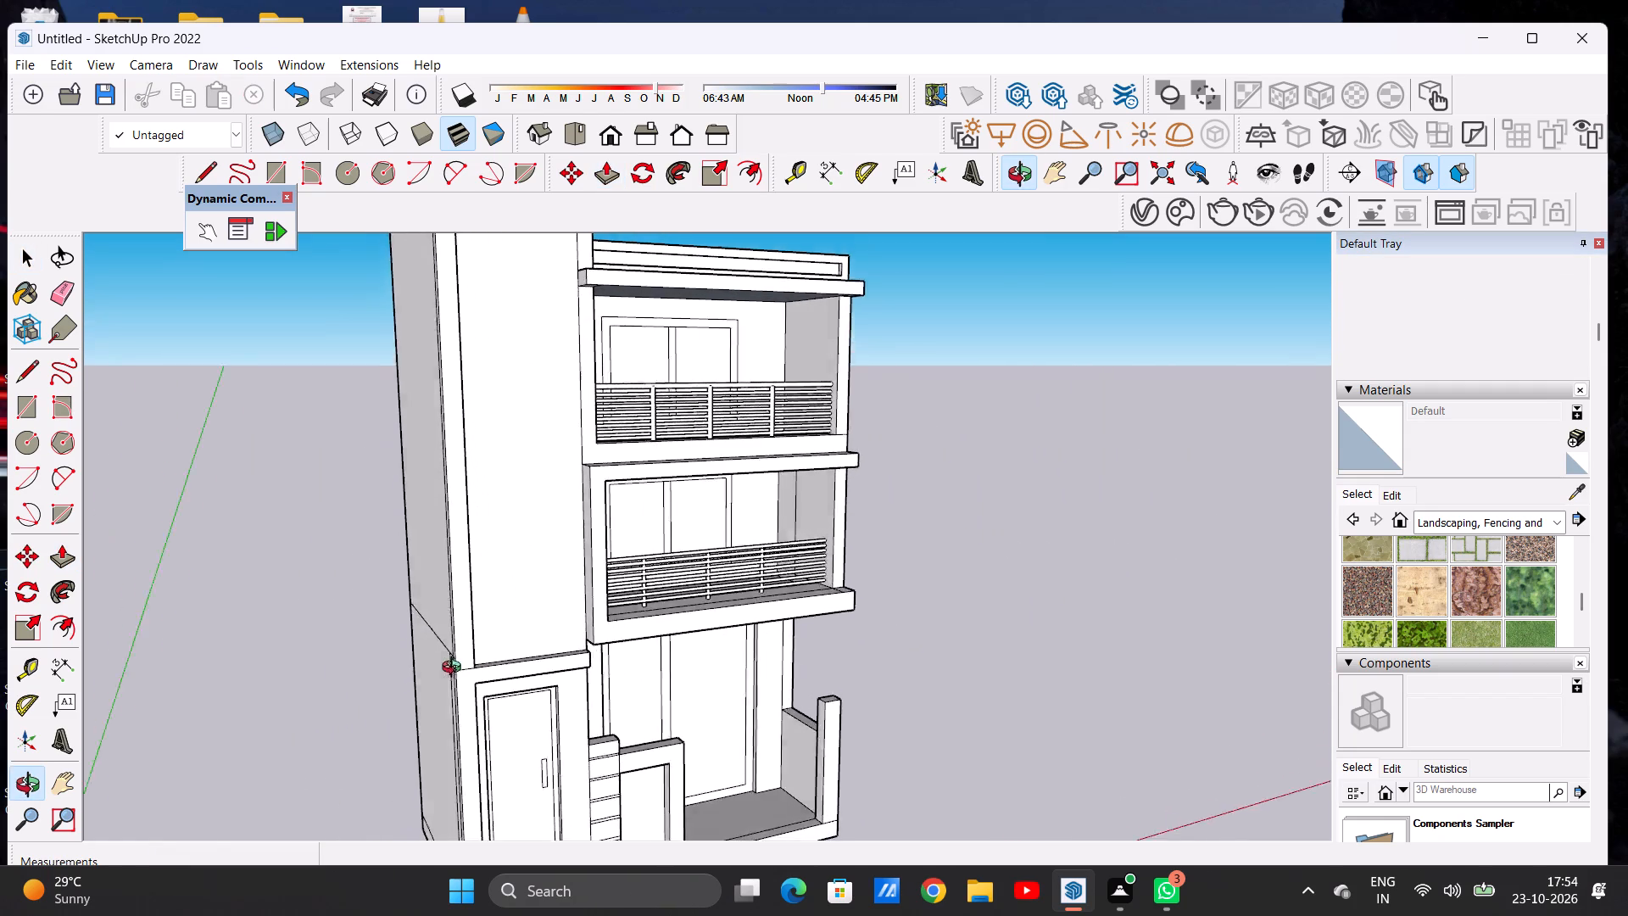
middle_click_drag(455, 669, 337, 642)
scroll(480, 641, "up", 9)
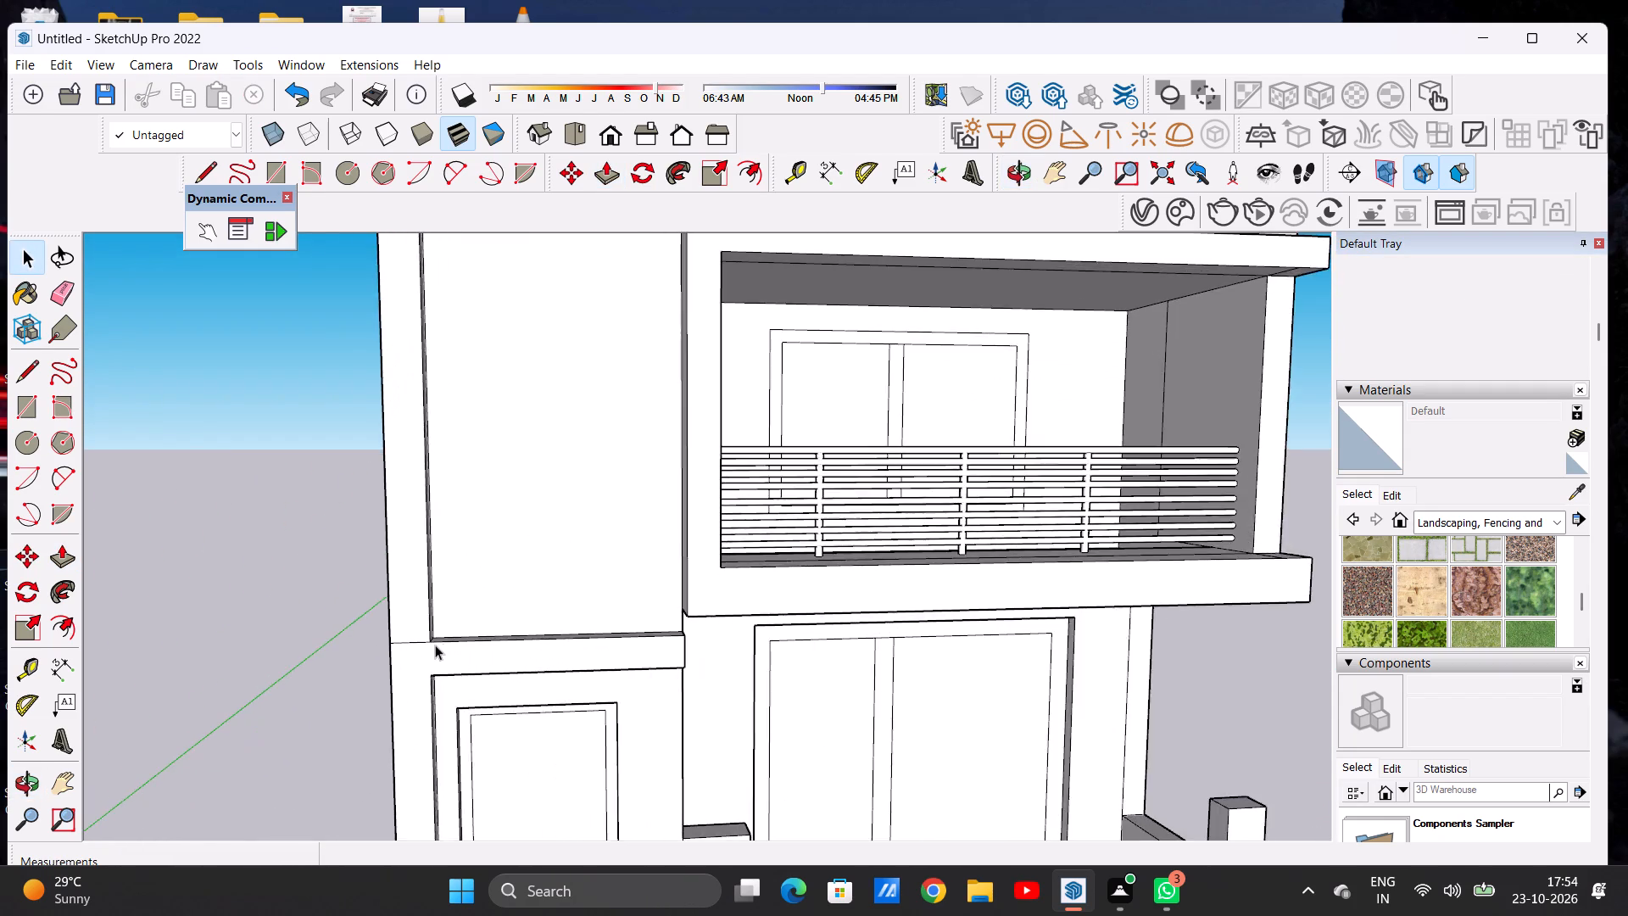
scroll(435, 645, "up", 5)
key("e")
scroll(427, 656, "up", 4)
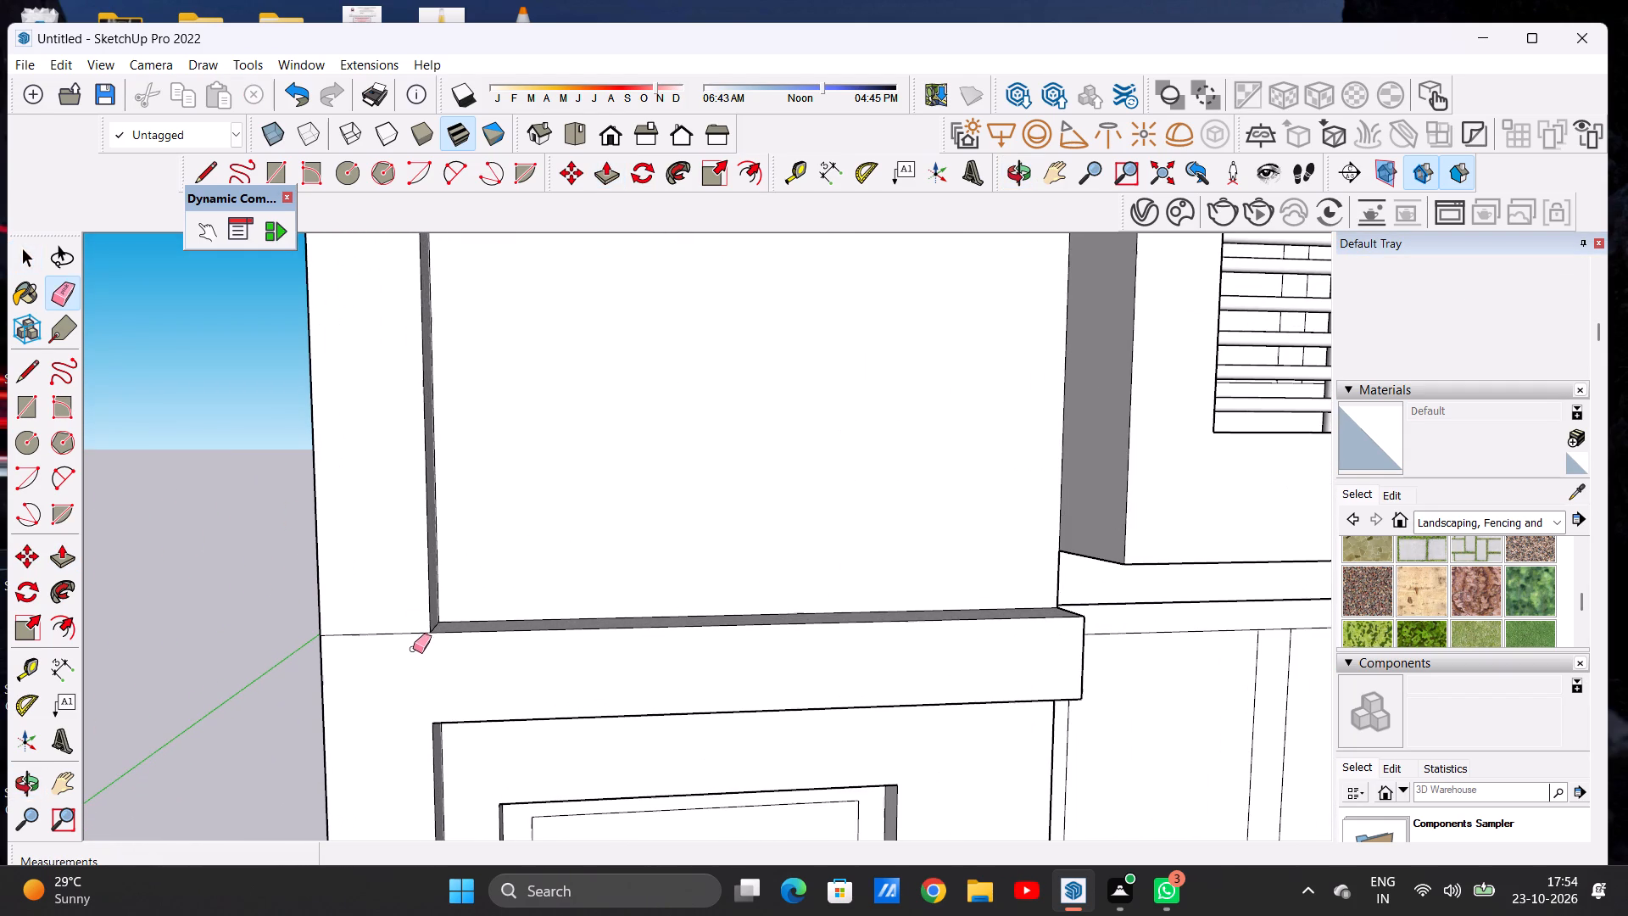
left_click_drag(413, 628, 418, 648)
scroll(354, 649, "up", 3)
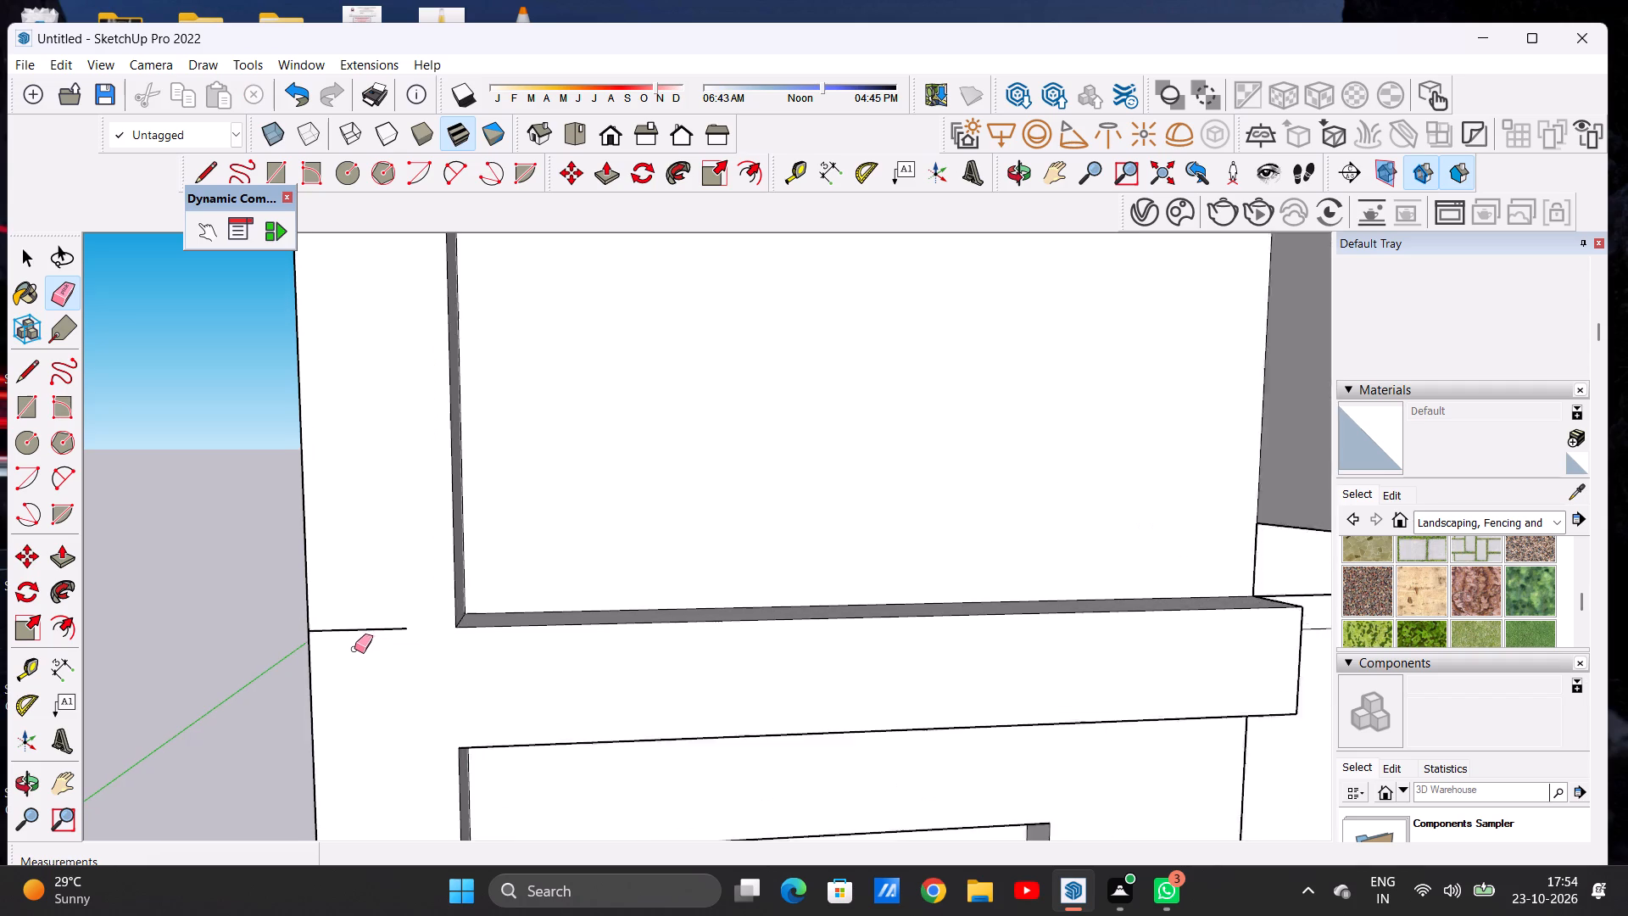
scroll(354, 649, "up", 1)
left_click_drag(362, 625, 365, 643)
scroll(371, 649, "down", 6)
key("space")
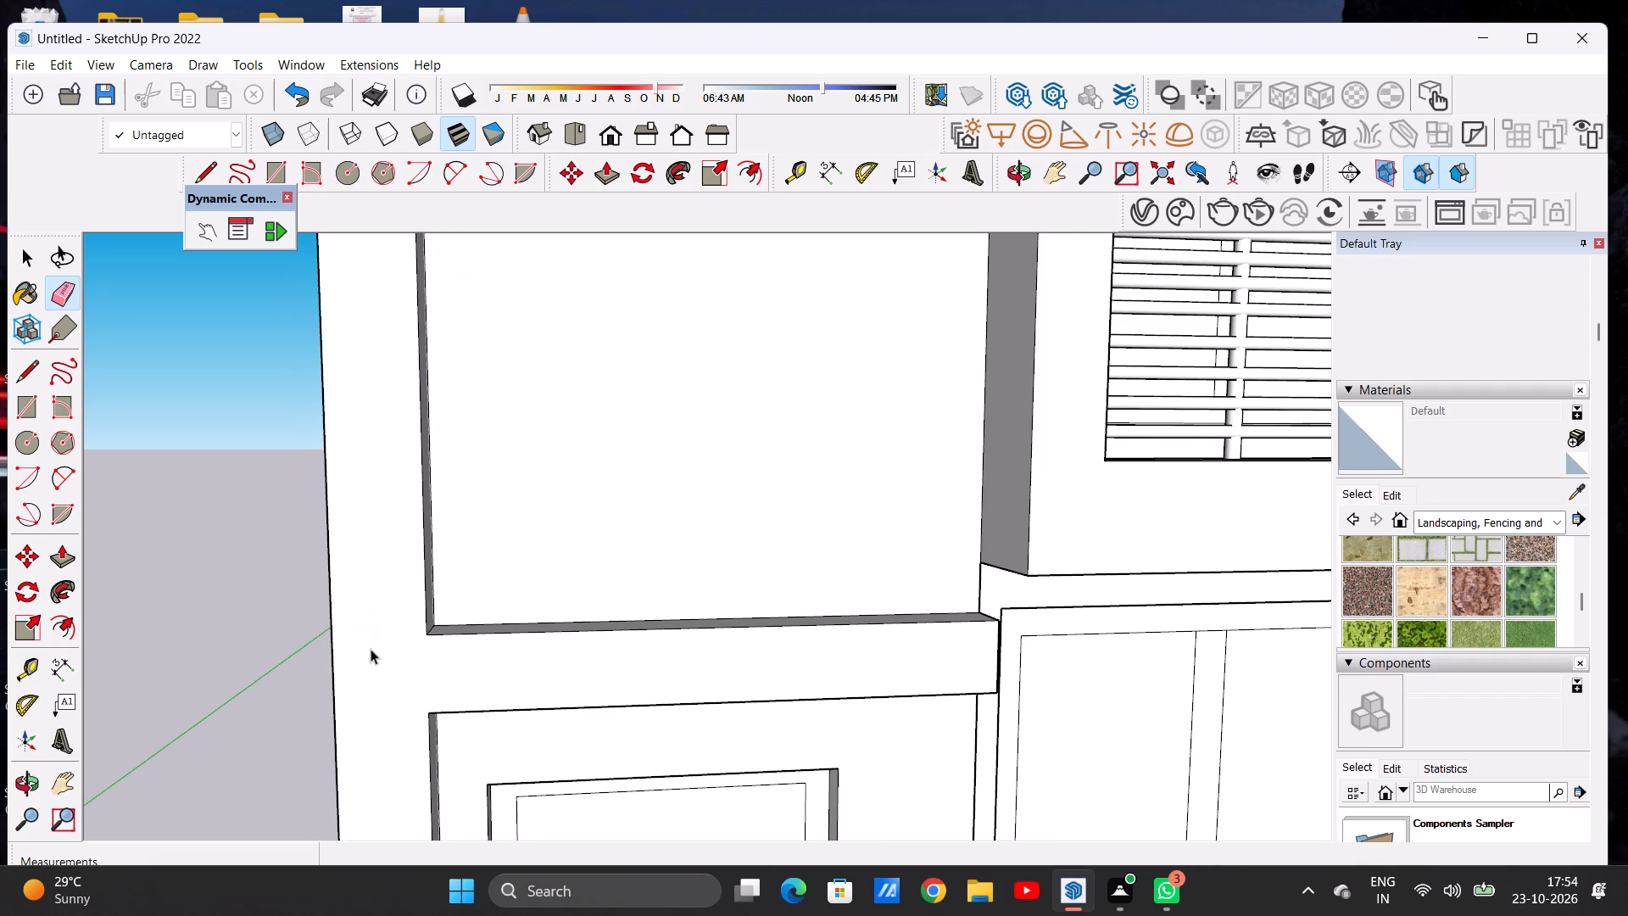
Push/Pull the end face of the tower's raised top border sideways about 6 5/8" to the outer edge of the tower's extension.
scroll(432, 628, "down", 20)
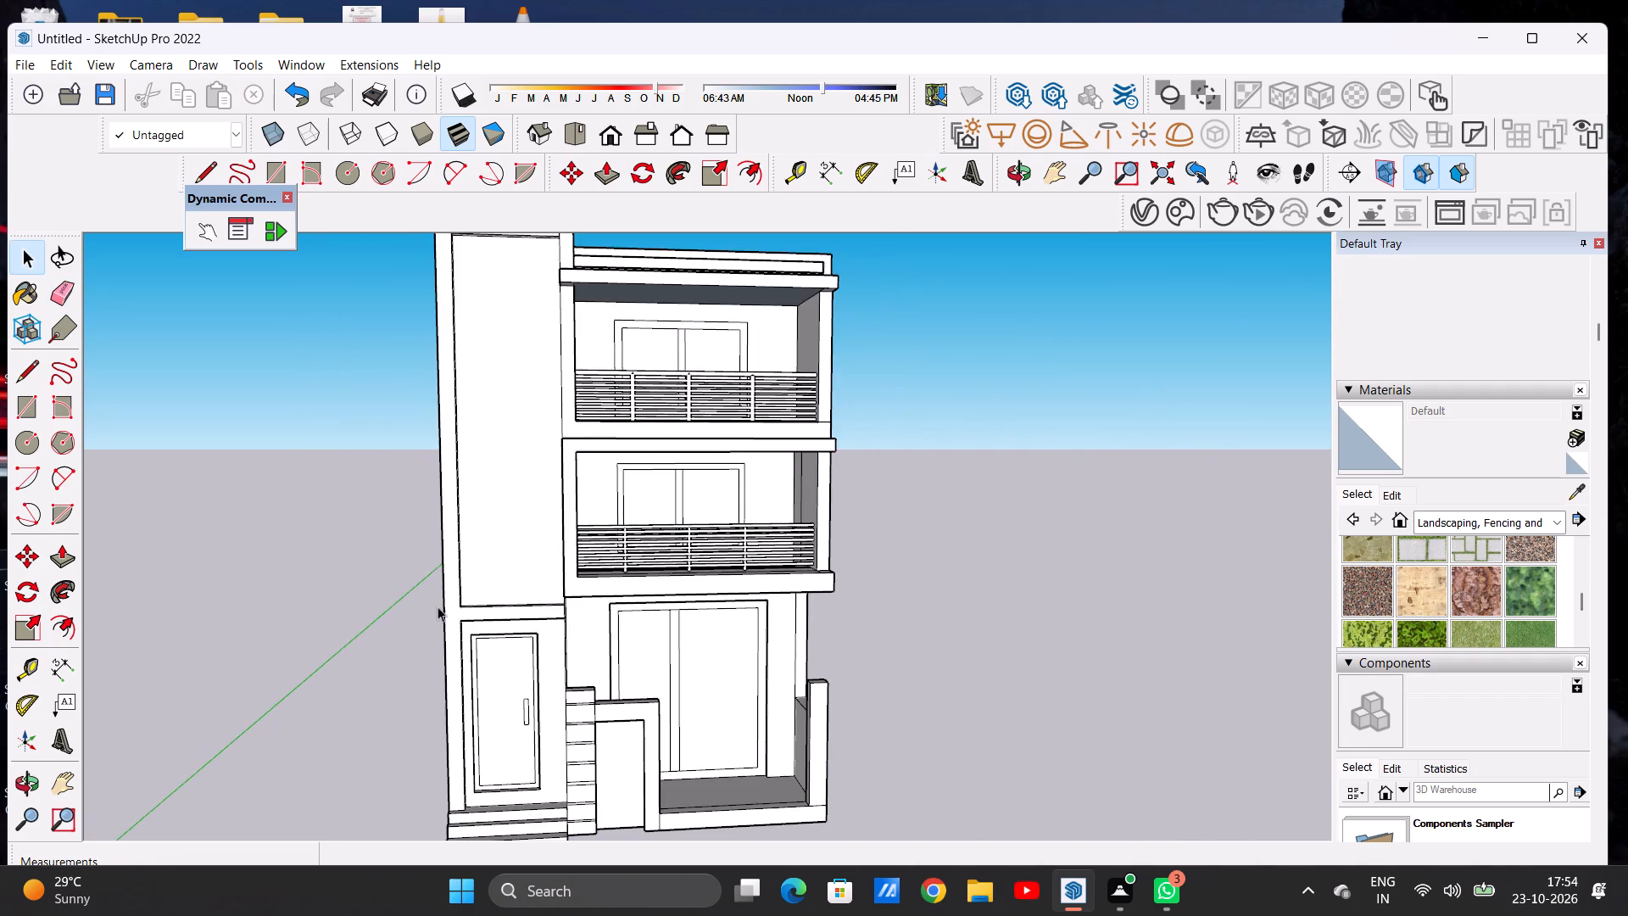
scroll(494, 606, "up", 11)
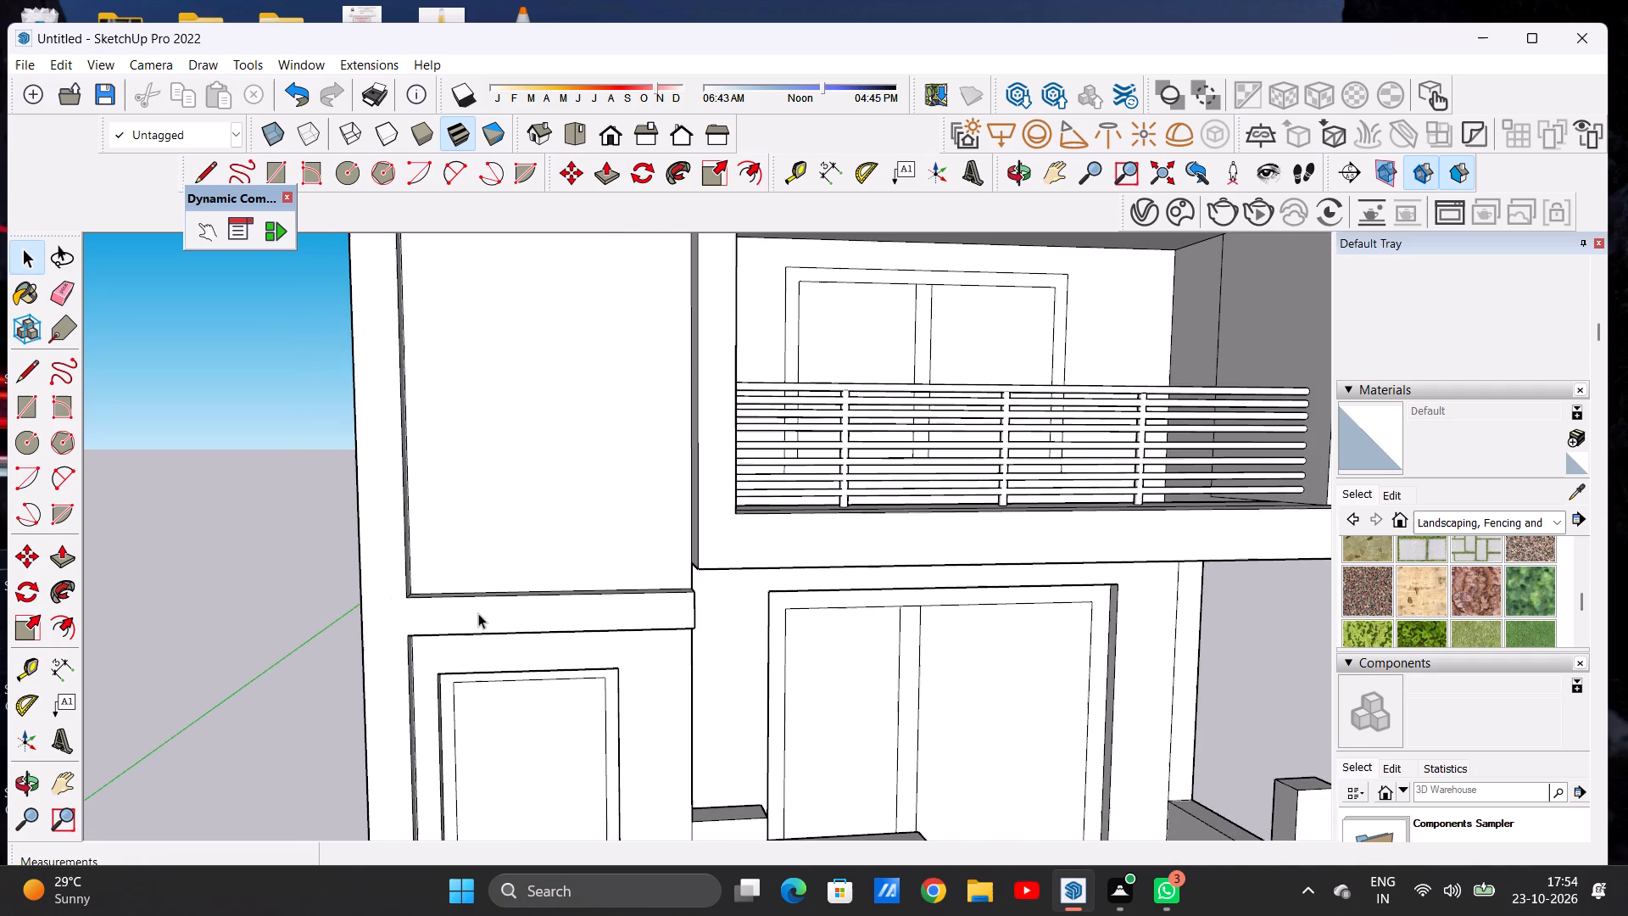
scroll(451, 621, "down", 13)
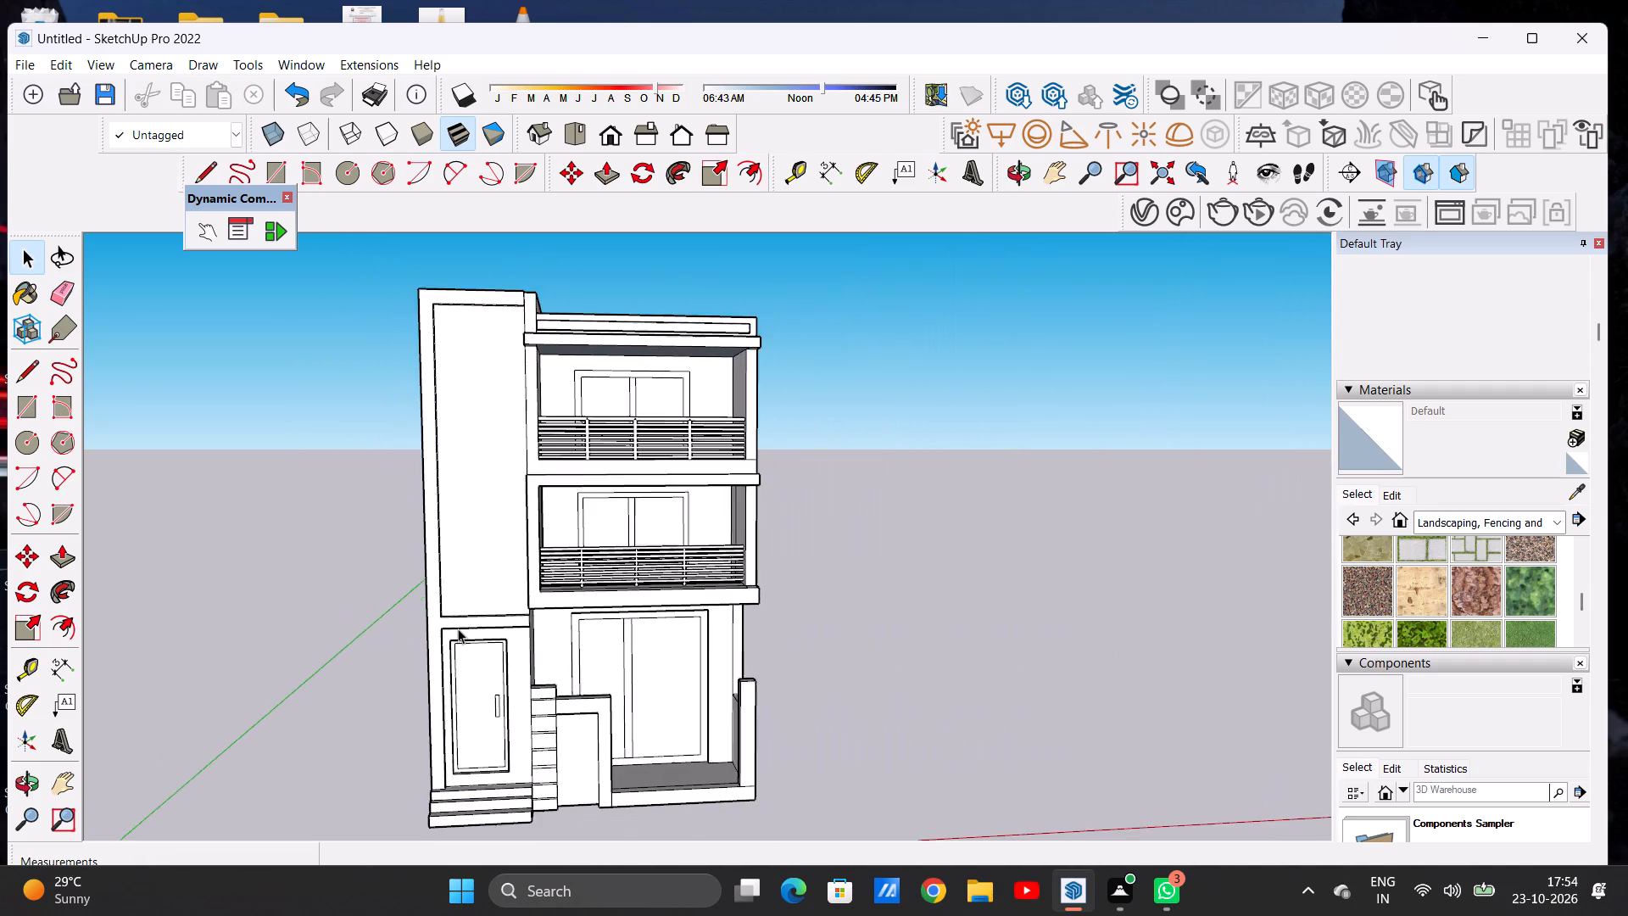
scroll(458, 628, "down", 5)
scroll(480, 381, "up", 5)
middle_click_drag(489, 442, 253, 459)
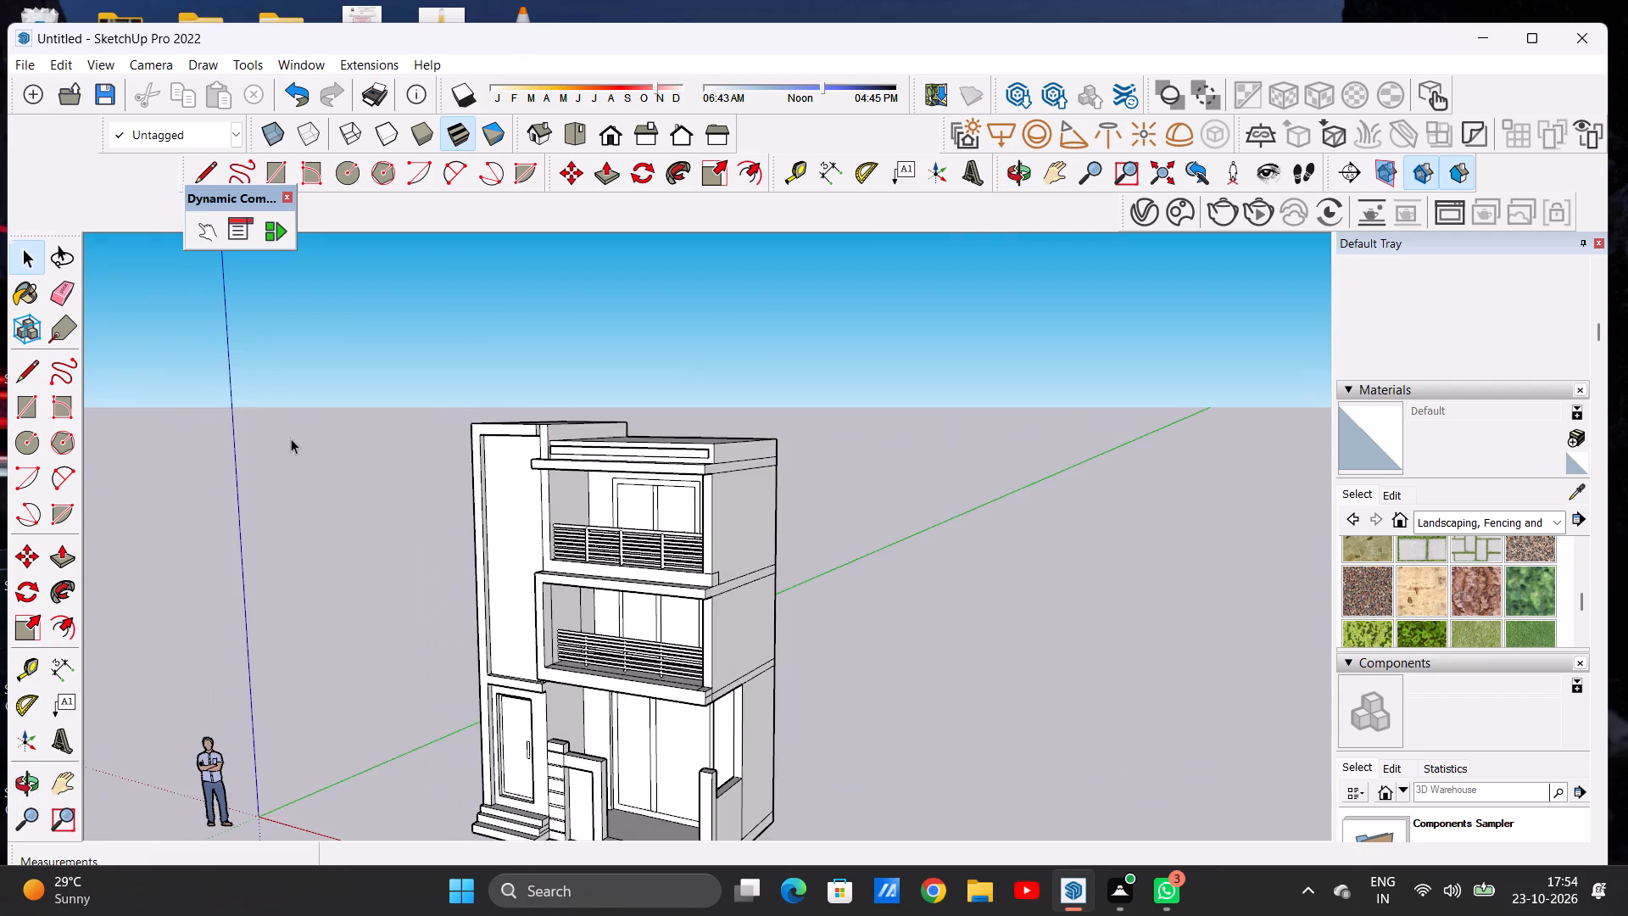
scroll(486, 398, "up", 13)
middle_click_drag(584, 461, 560, 461)
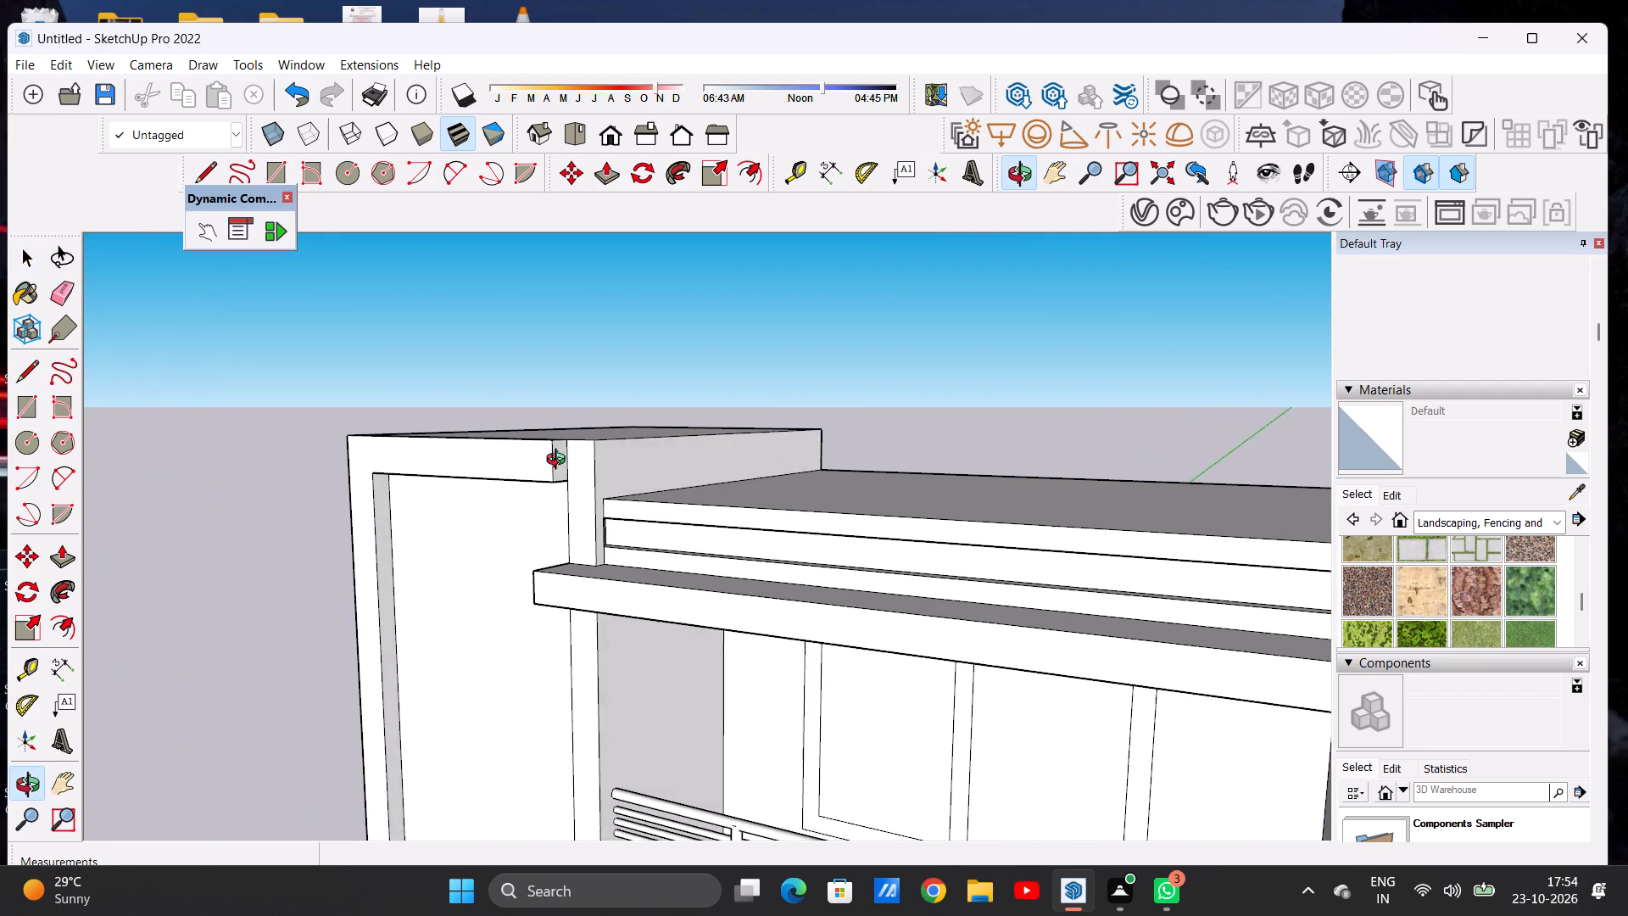
middle_click_drag(560, 461, 551, 462)
scroll(560, 464, "up", 2)
scroll(560, 464, "down", 1)
scroll(560, 464, "up", 3)
key("p")
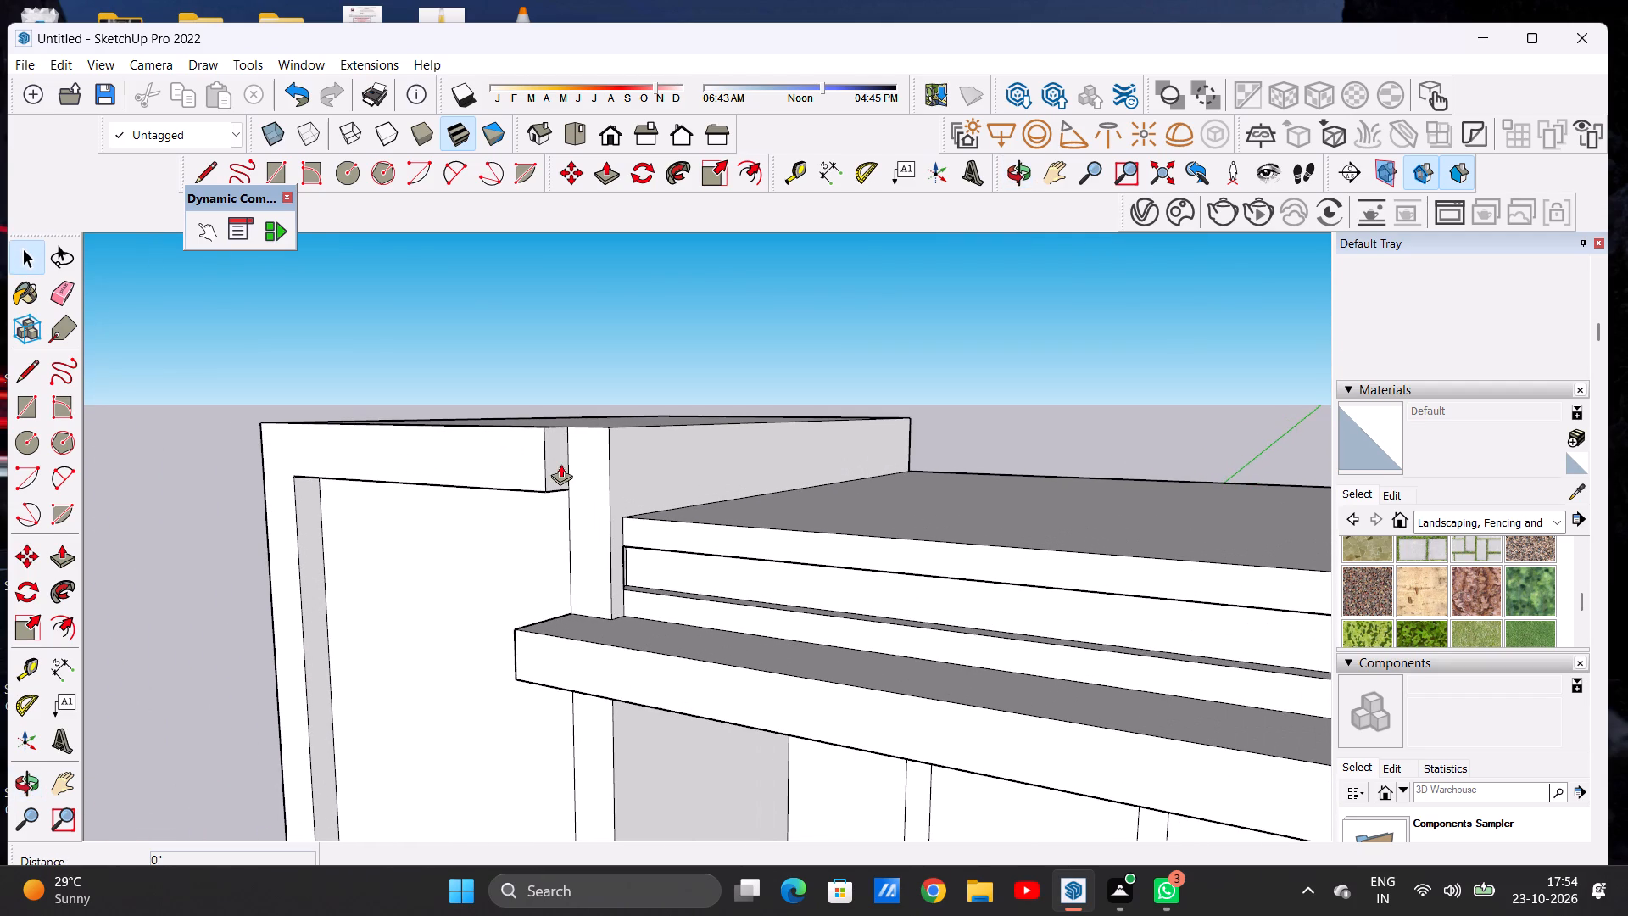
left_click(549, 452)
left_click(605, 424)
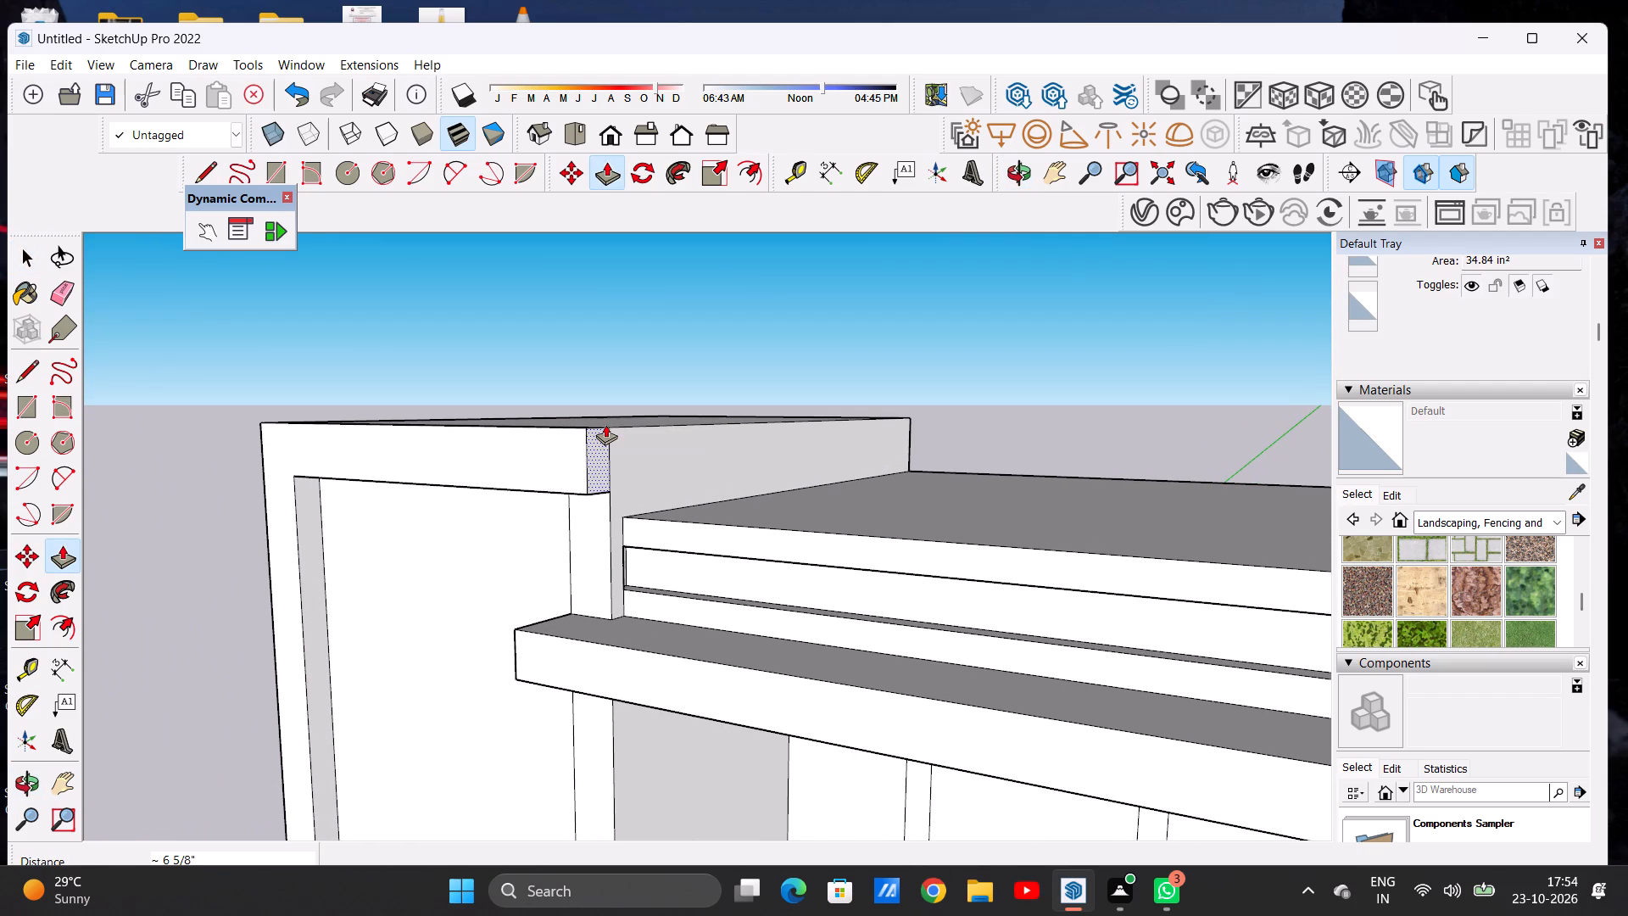
middle_click_drag(592, 560, 613, 430)
scroll(609, 417, "up", 7)
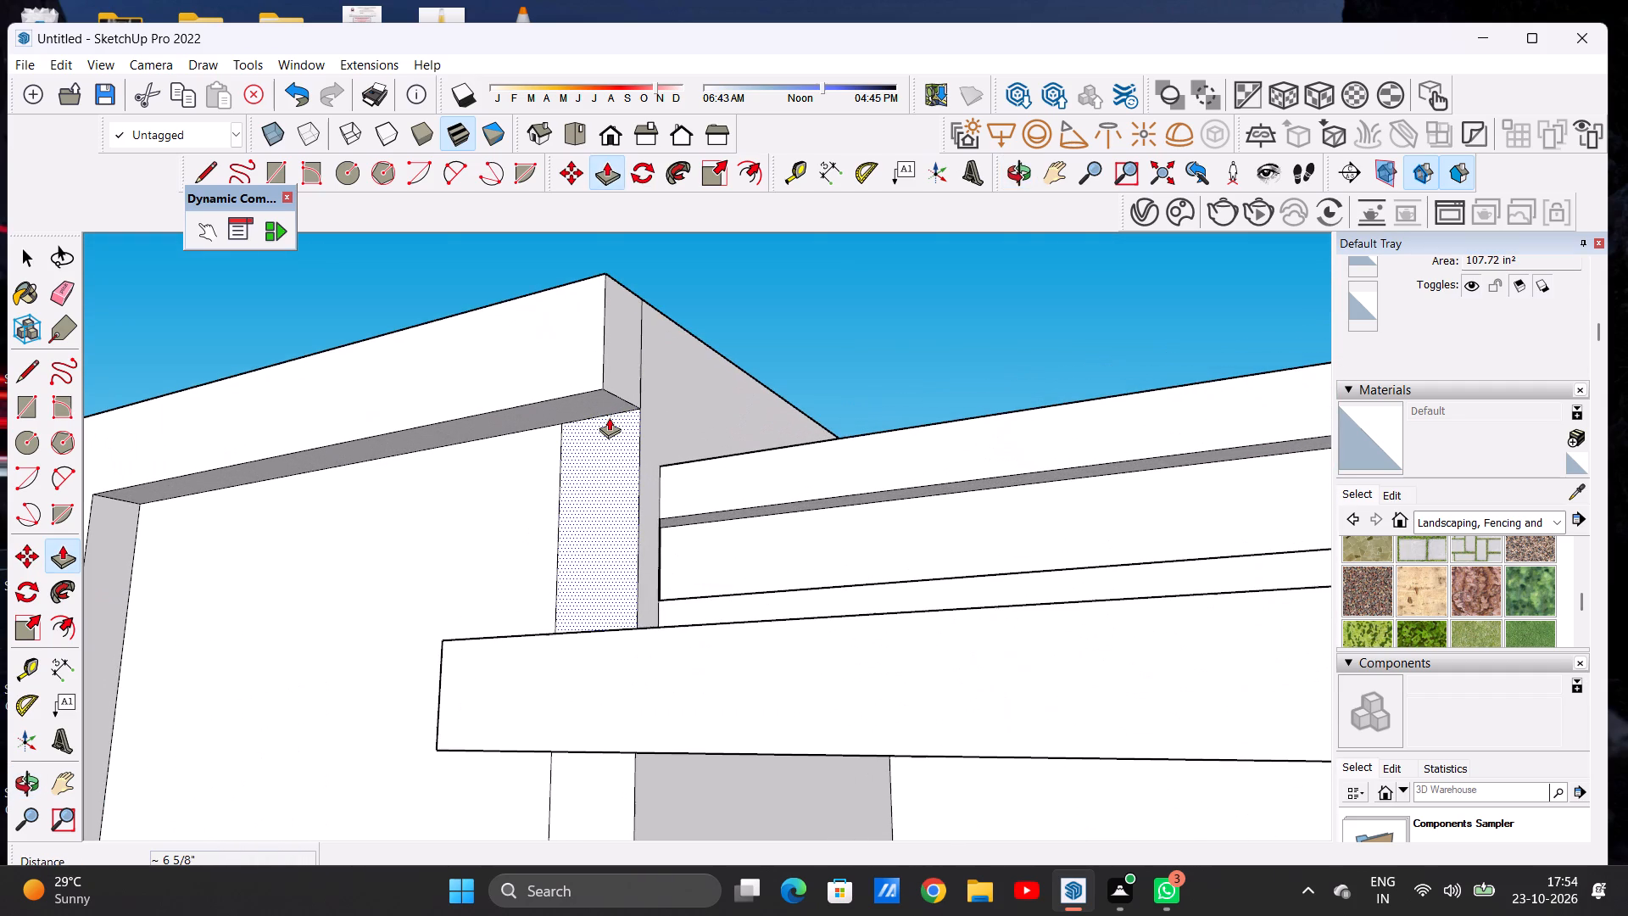
key("space")
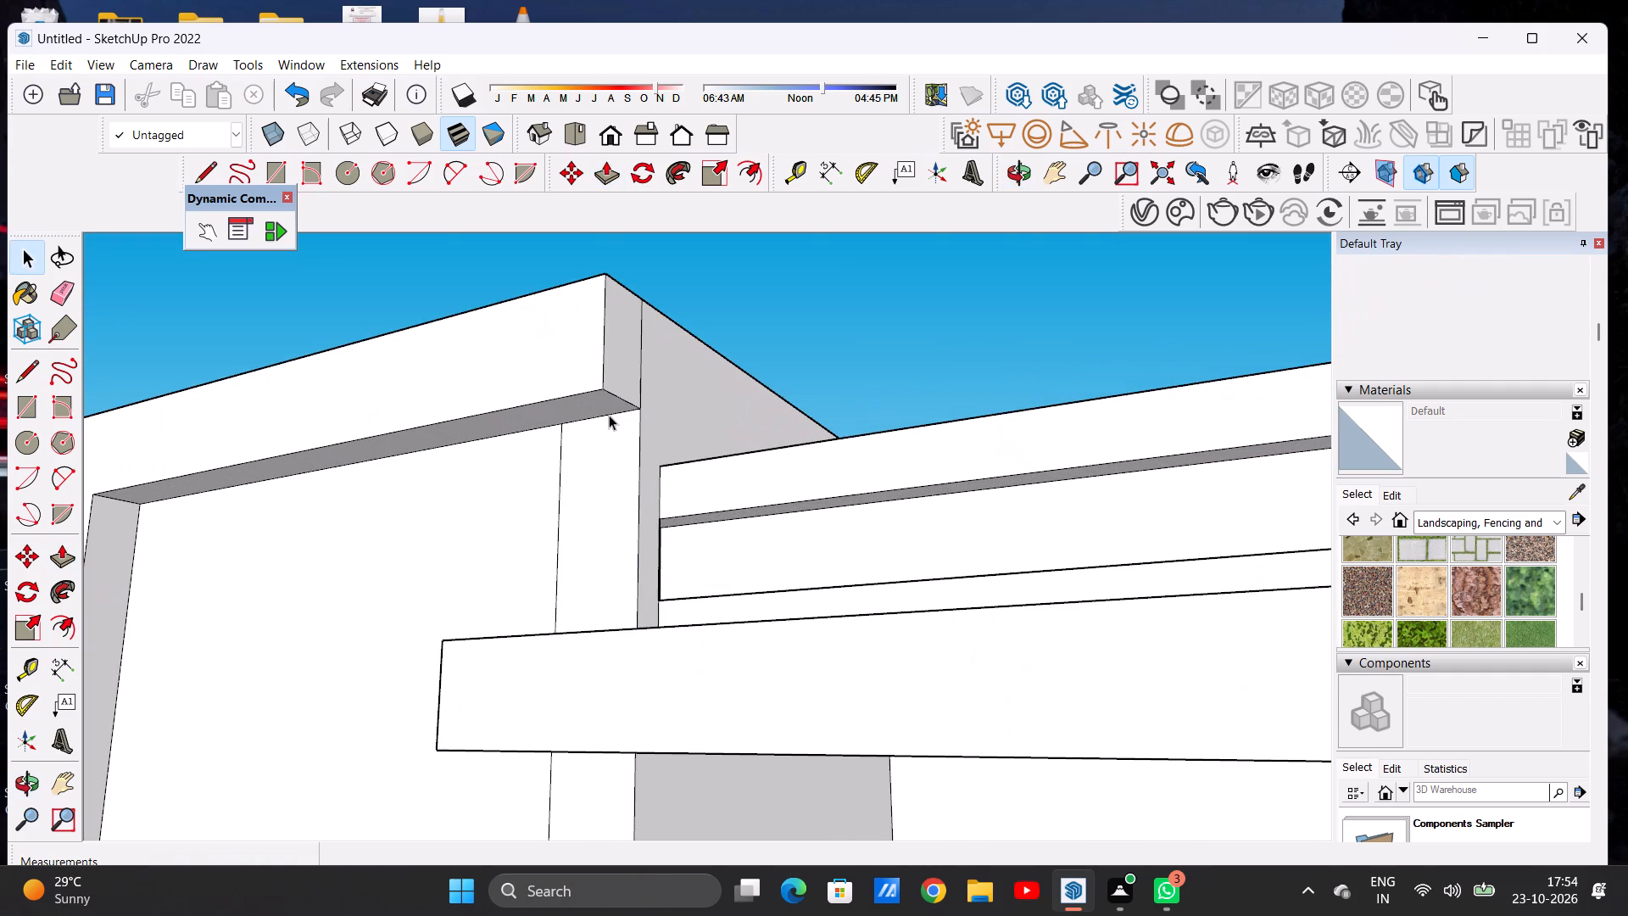
Push/Pull the narrow strip face below the end of the tower's top border outward until flush with the border's front.
key("p")
scroll(655, 448, "down", 1)
scroll(590, 472, "down", 3)
middle_click_drag(597, 470, 546, 512)
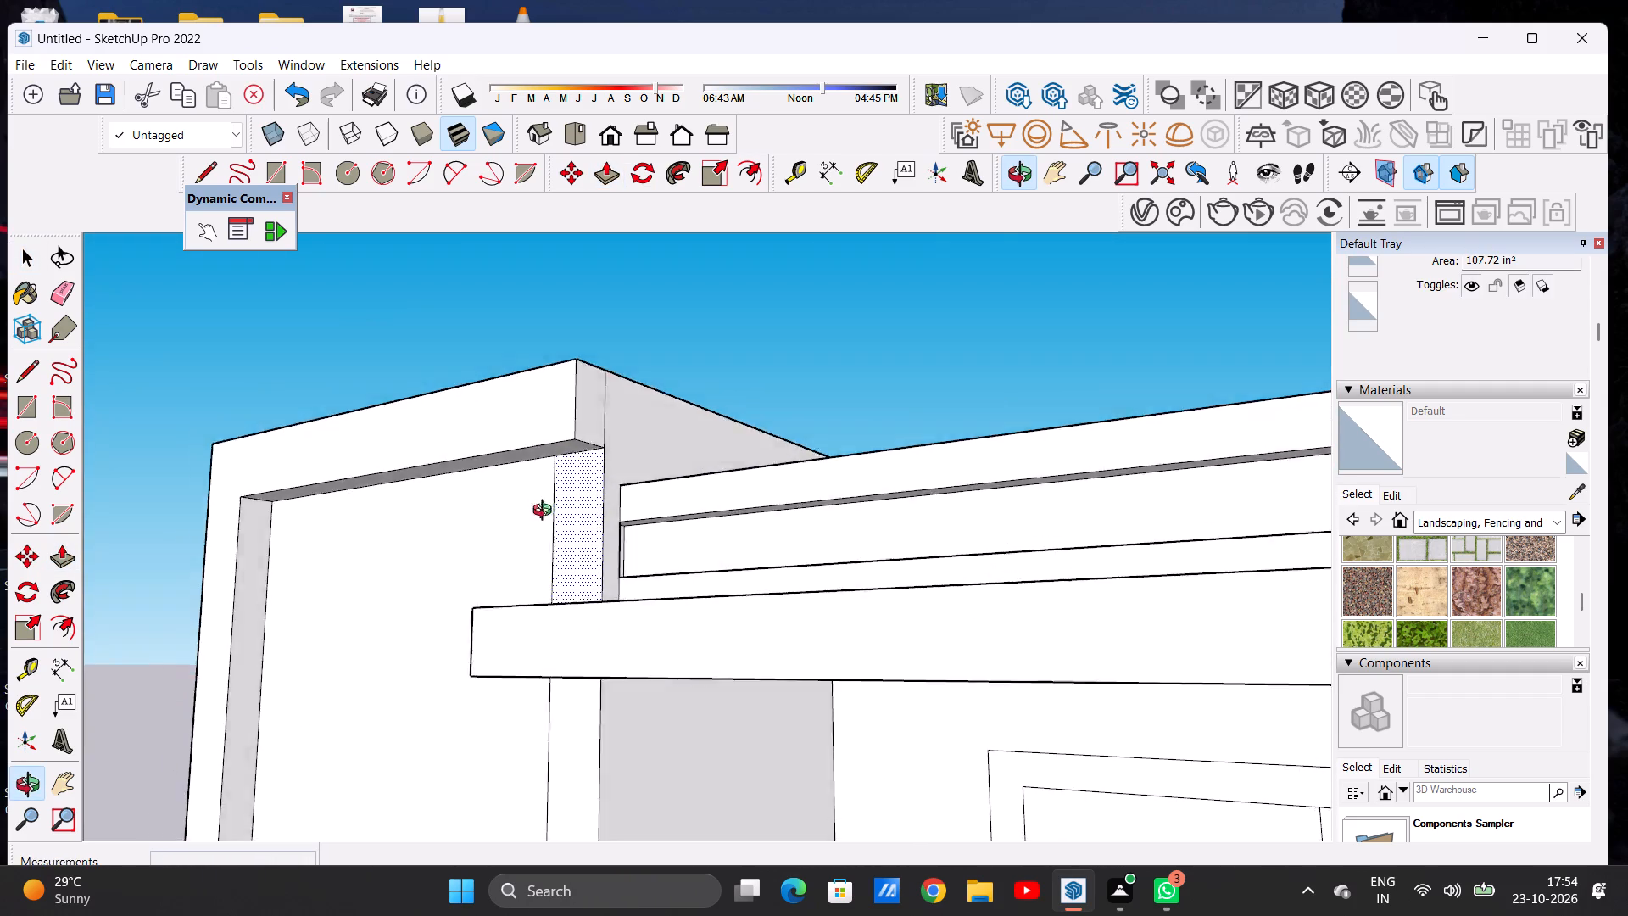
middle_click_drag(546, 512, 465, 557)
scroll(525, 496, "up", 7)
left_click(525, 507)
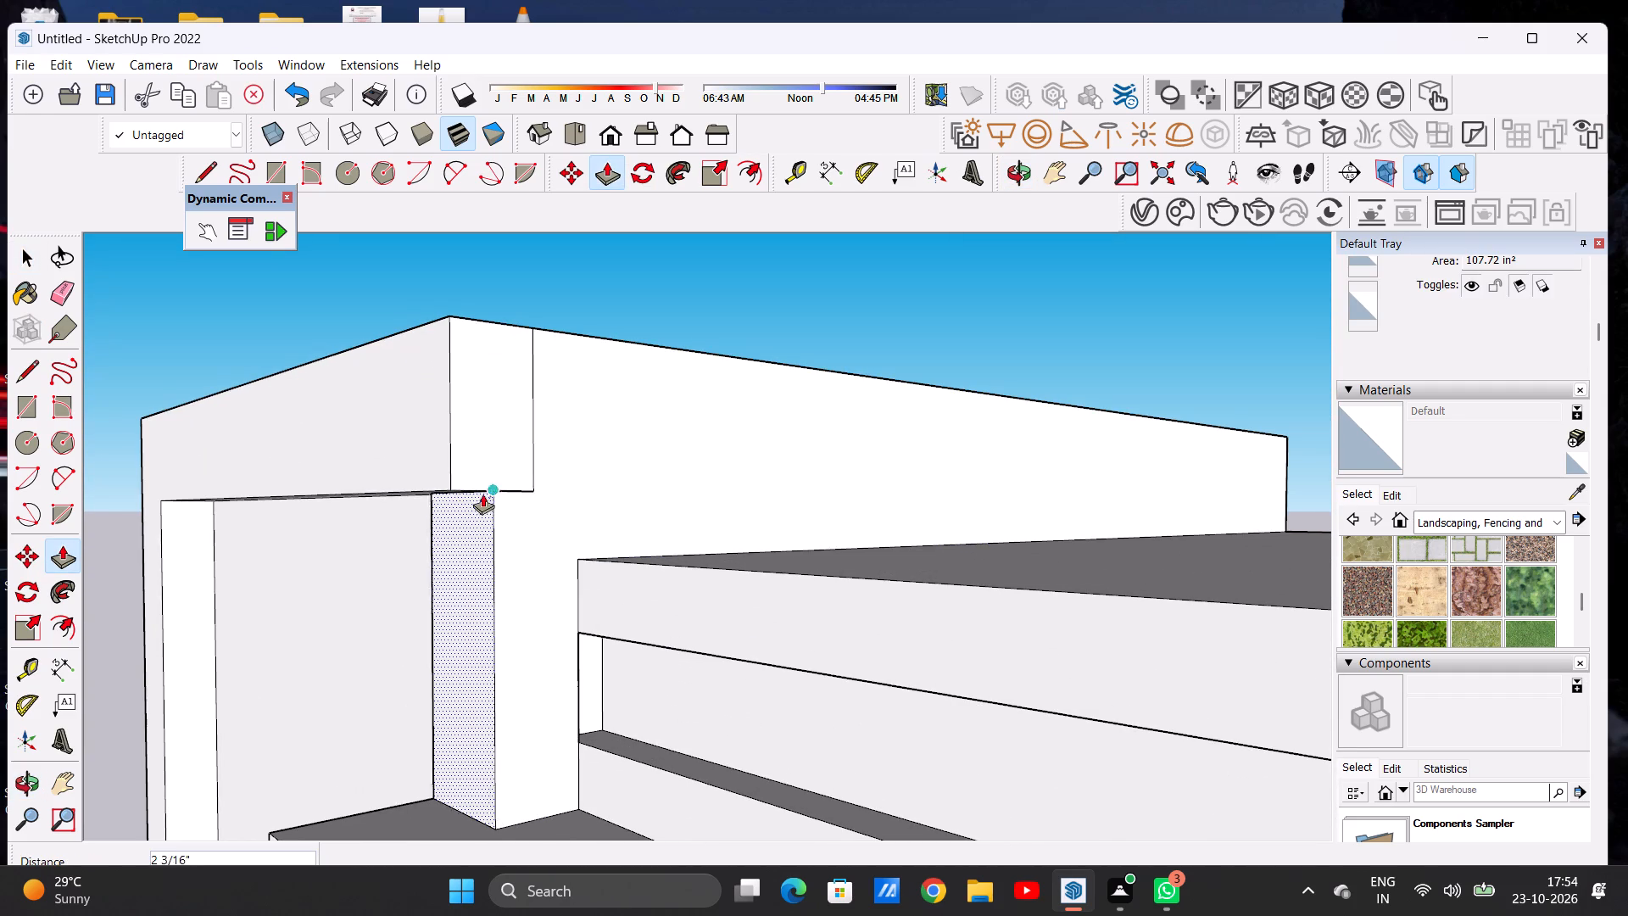
left_click(453, 490)
key("space")
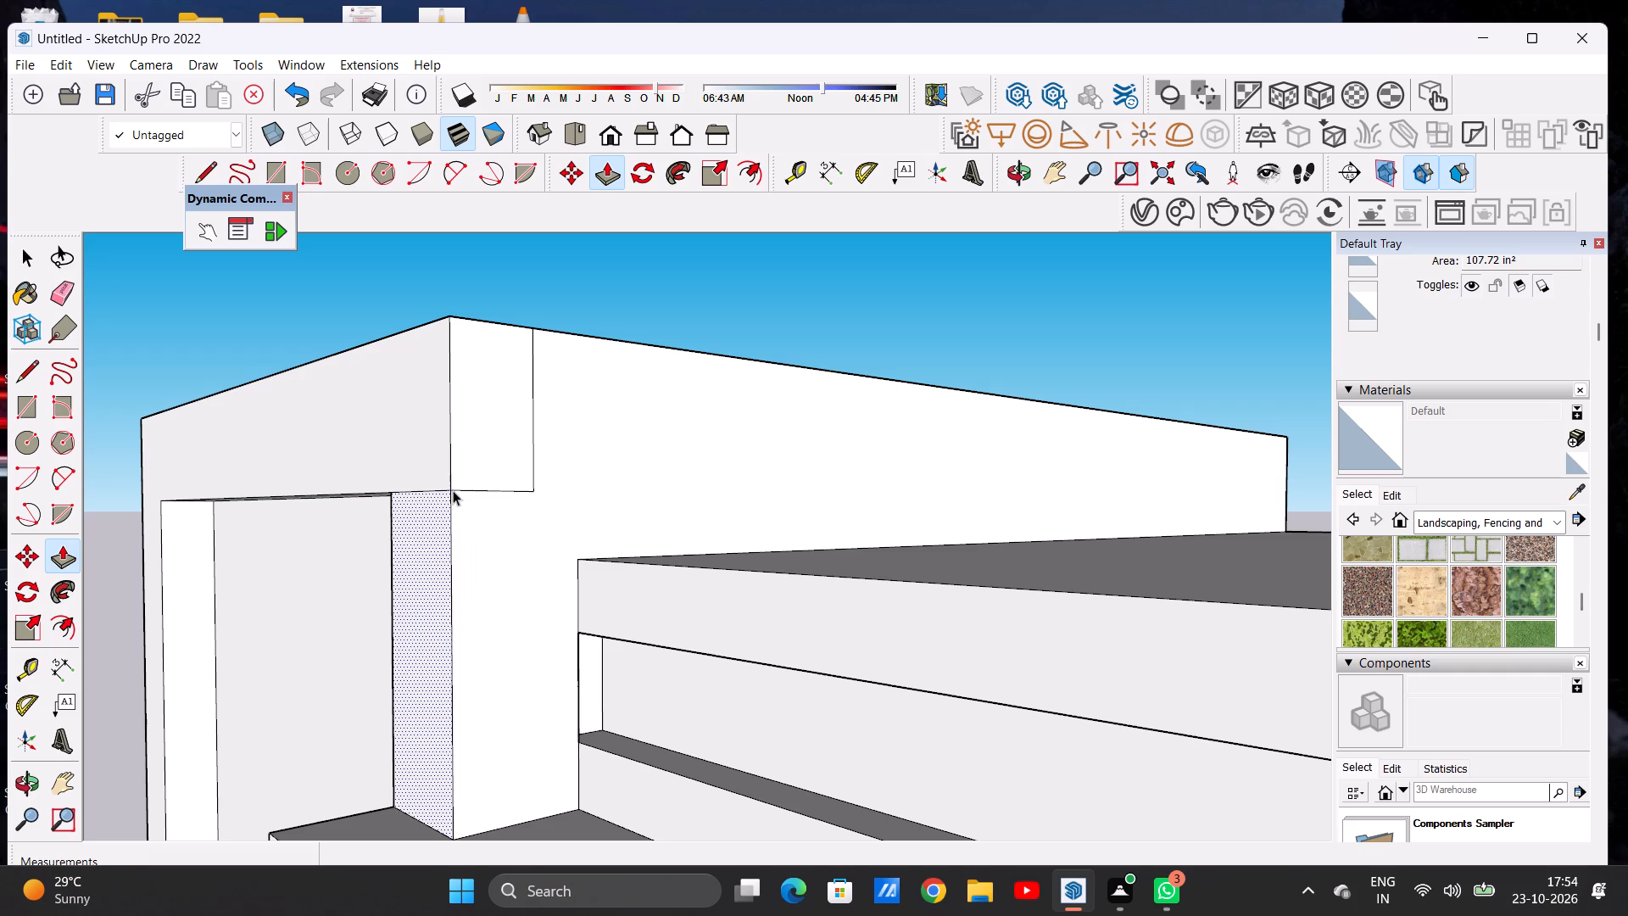
Erase the leftover horizontal edge between the tower's top border and the vertical strip beneath its end.
scroll(458, 482, "down", 10)
middle_click_drag(454, 510, 786, 544)
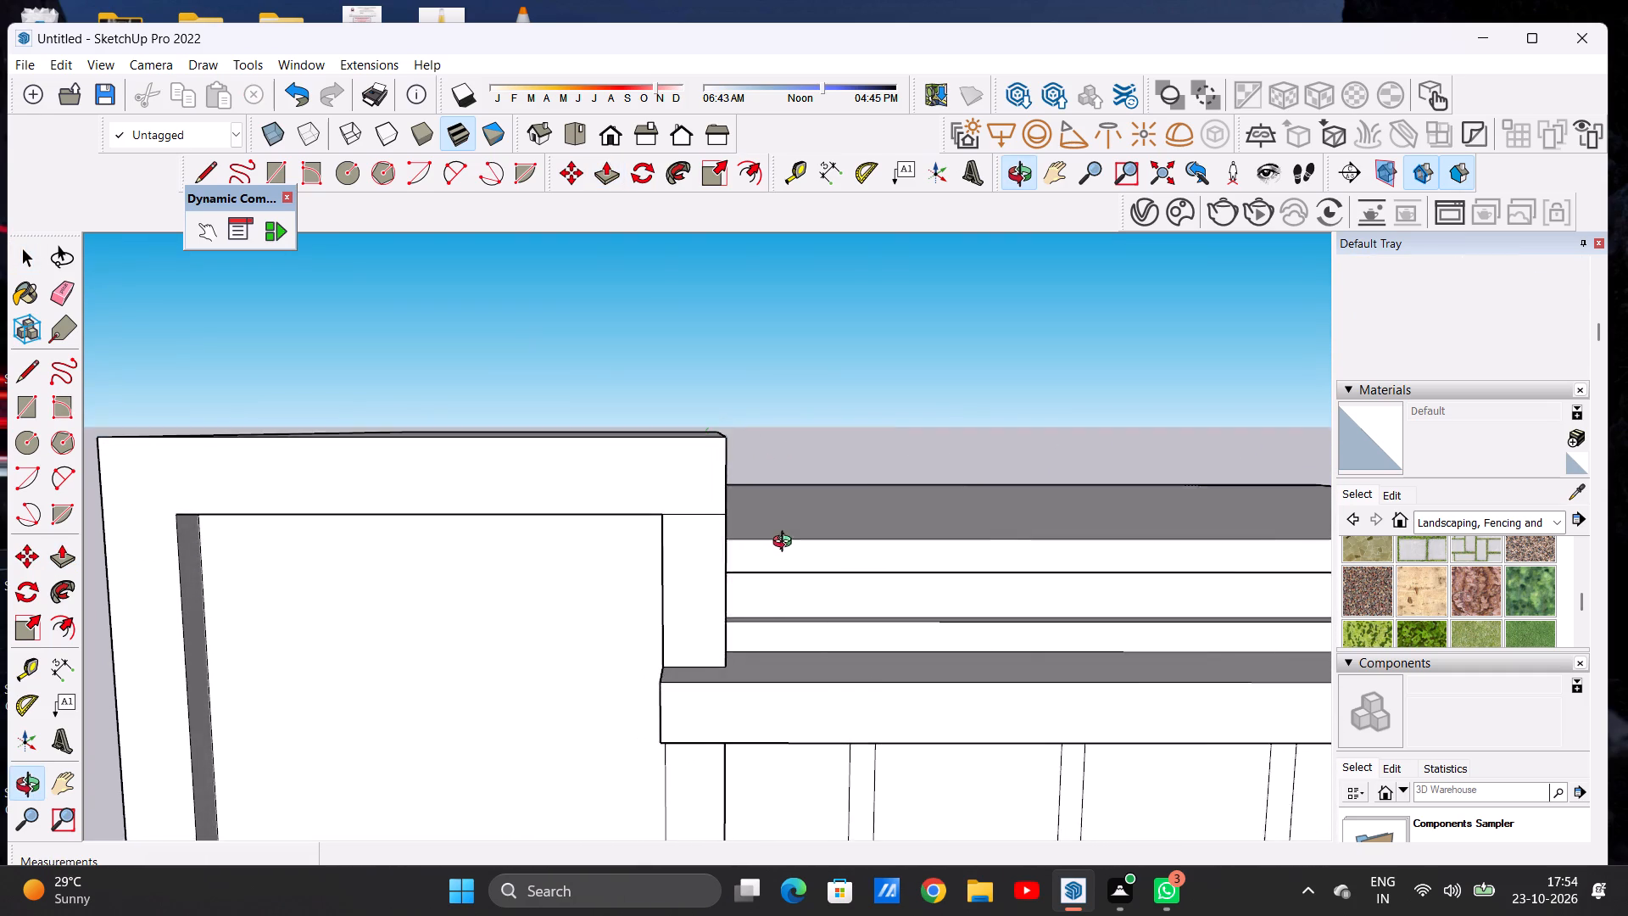
middle_click_drag(786, 544, 805, 517)
scroll(716, 499, "down", 5)
scroll(712, 516, "up", 10)
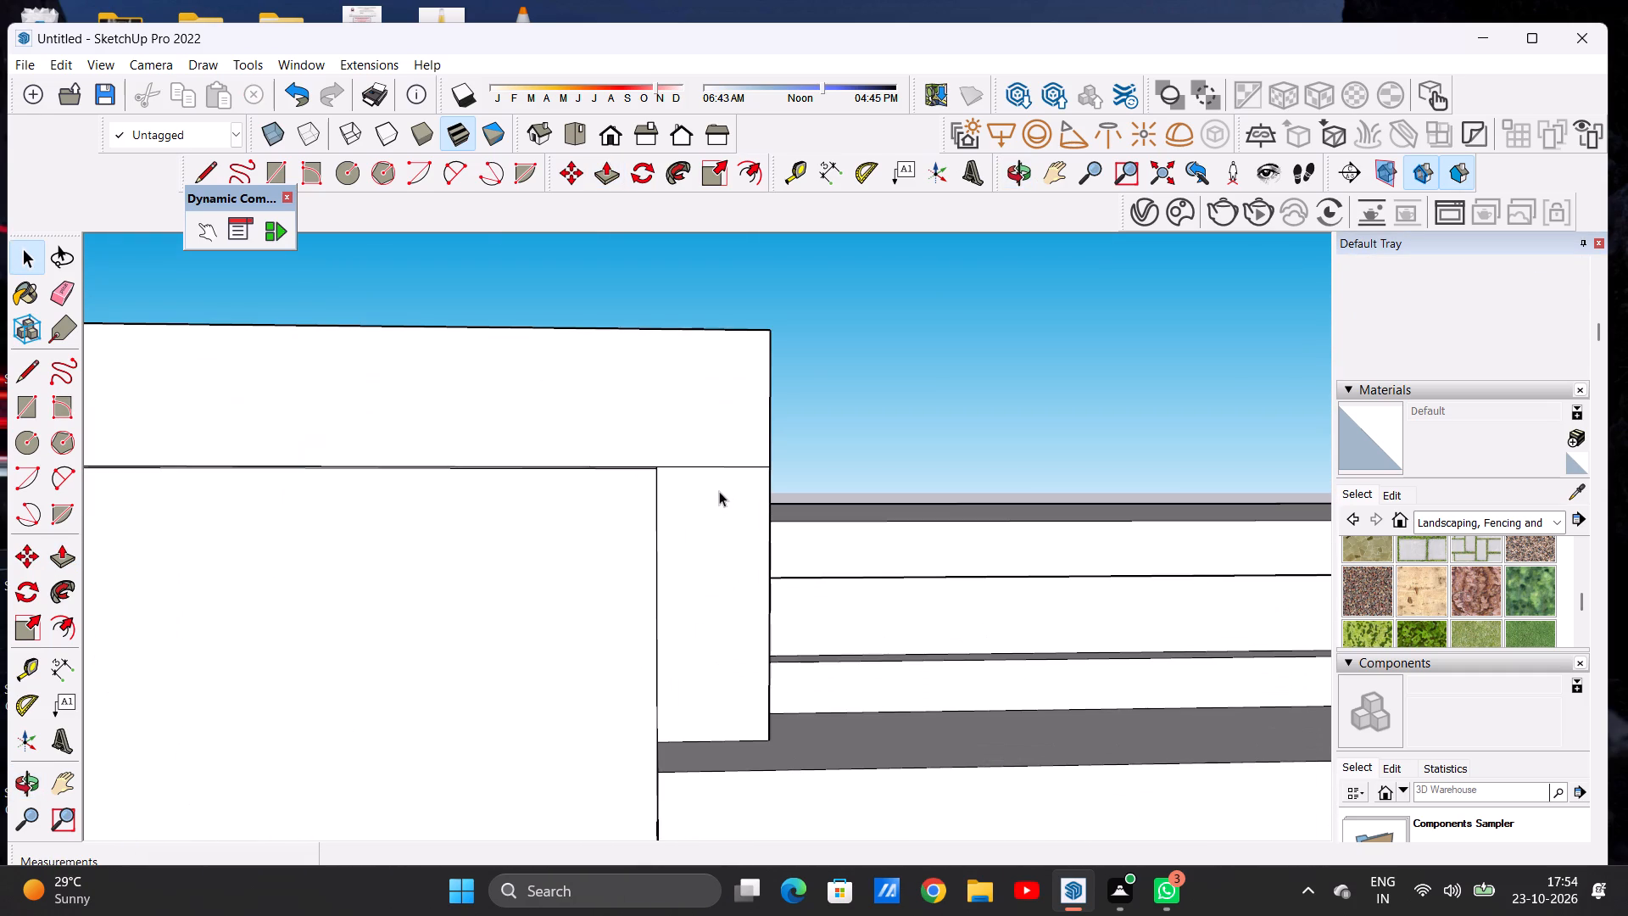
key("e")
left_click_drag(715, 470, 716, 481)
left_click_drag(717, 460, 722, 486)
key("space")
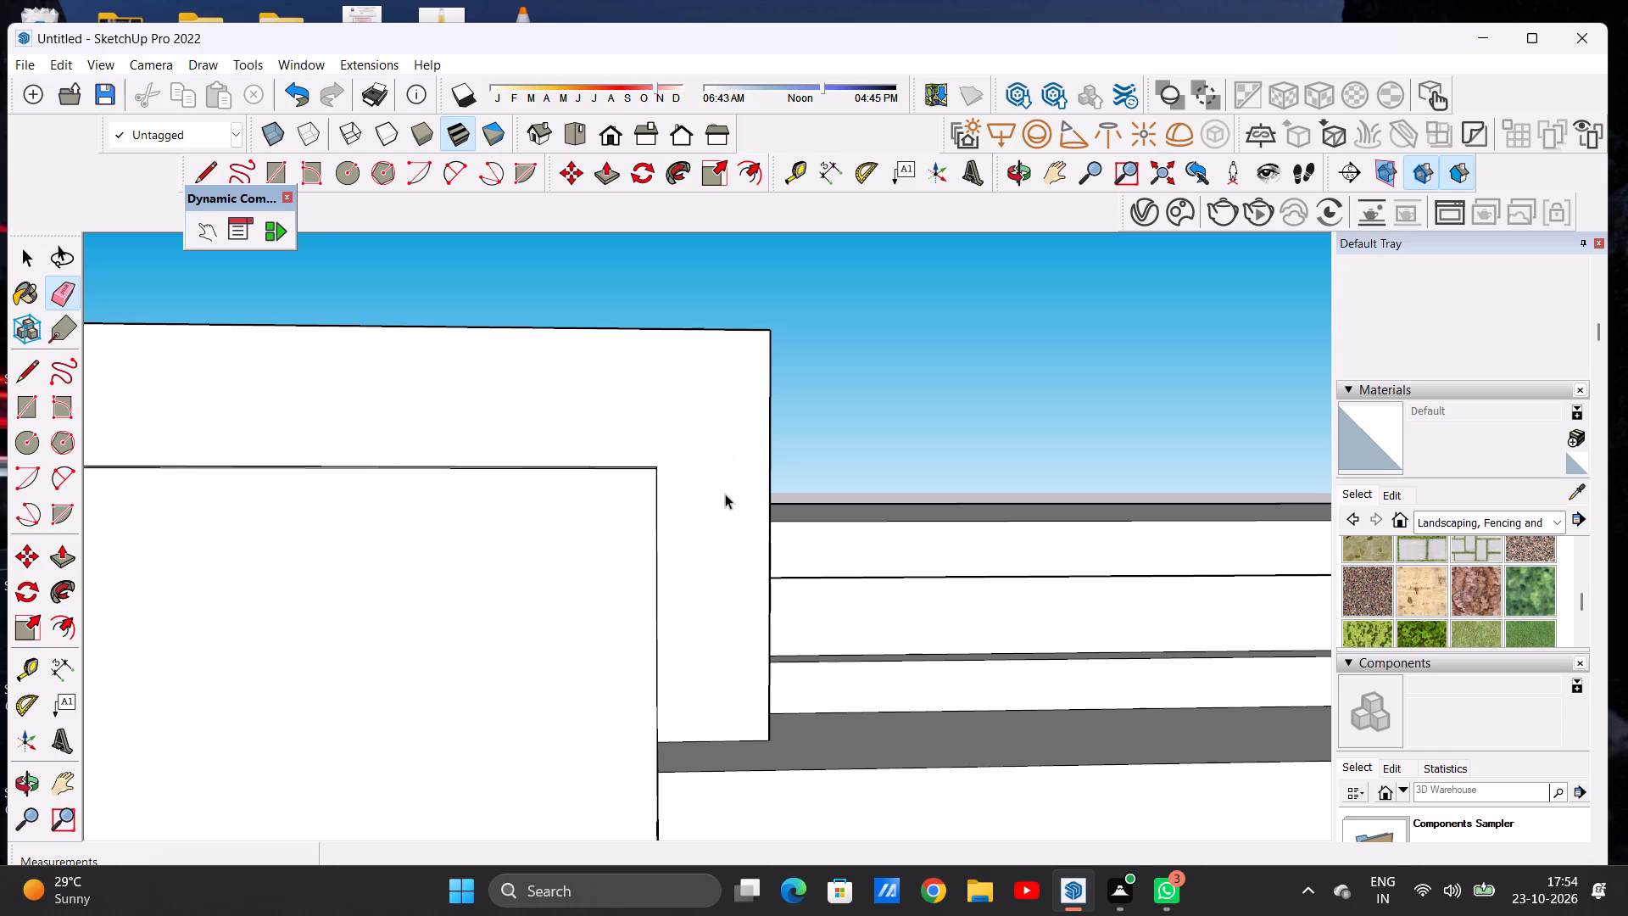
Examine the tower's framed front and the balconies, including in the standard Front view.
scroll(685, 396, "down", 20)
scroll(685, 396, "down", 11)
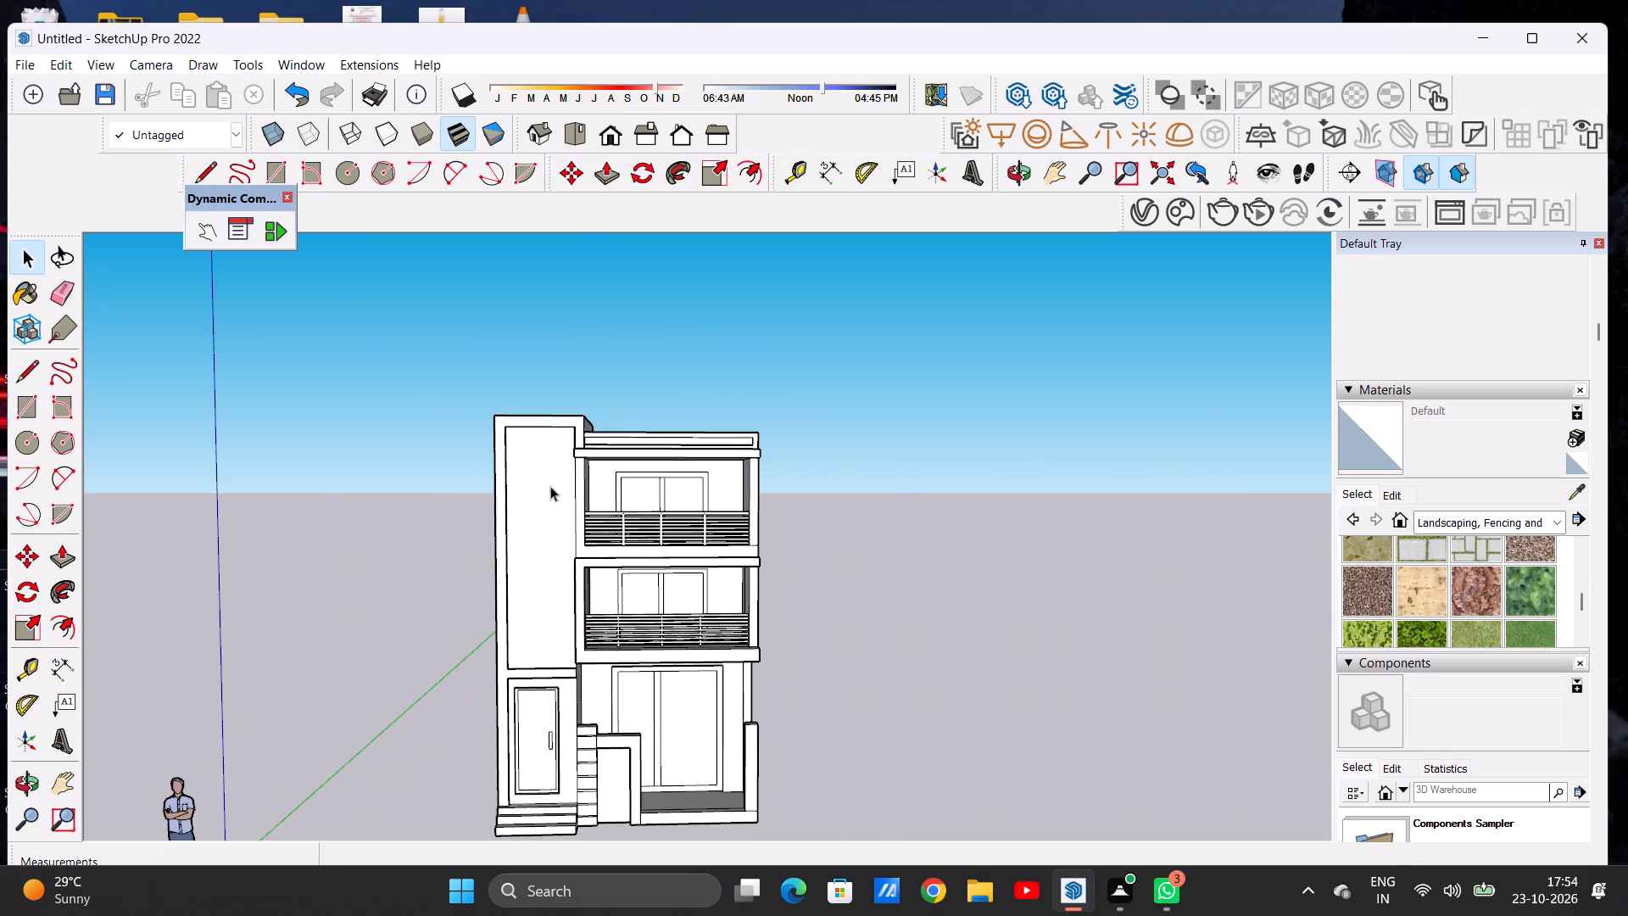
scroll(549, 507, "down", 1)
scroll(549, 509, "up", 3)
middle_click_drag(540, 533, 590, 550)
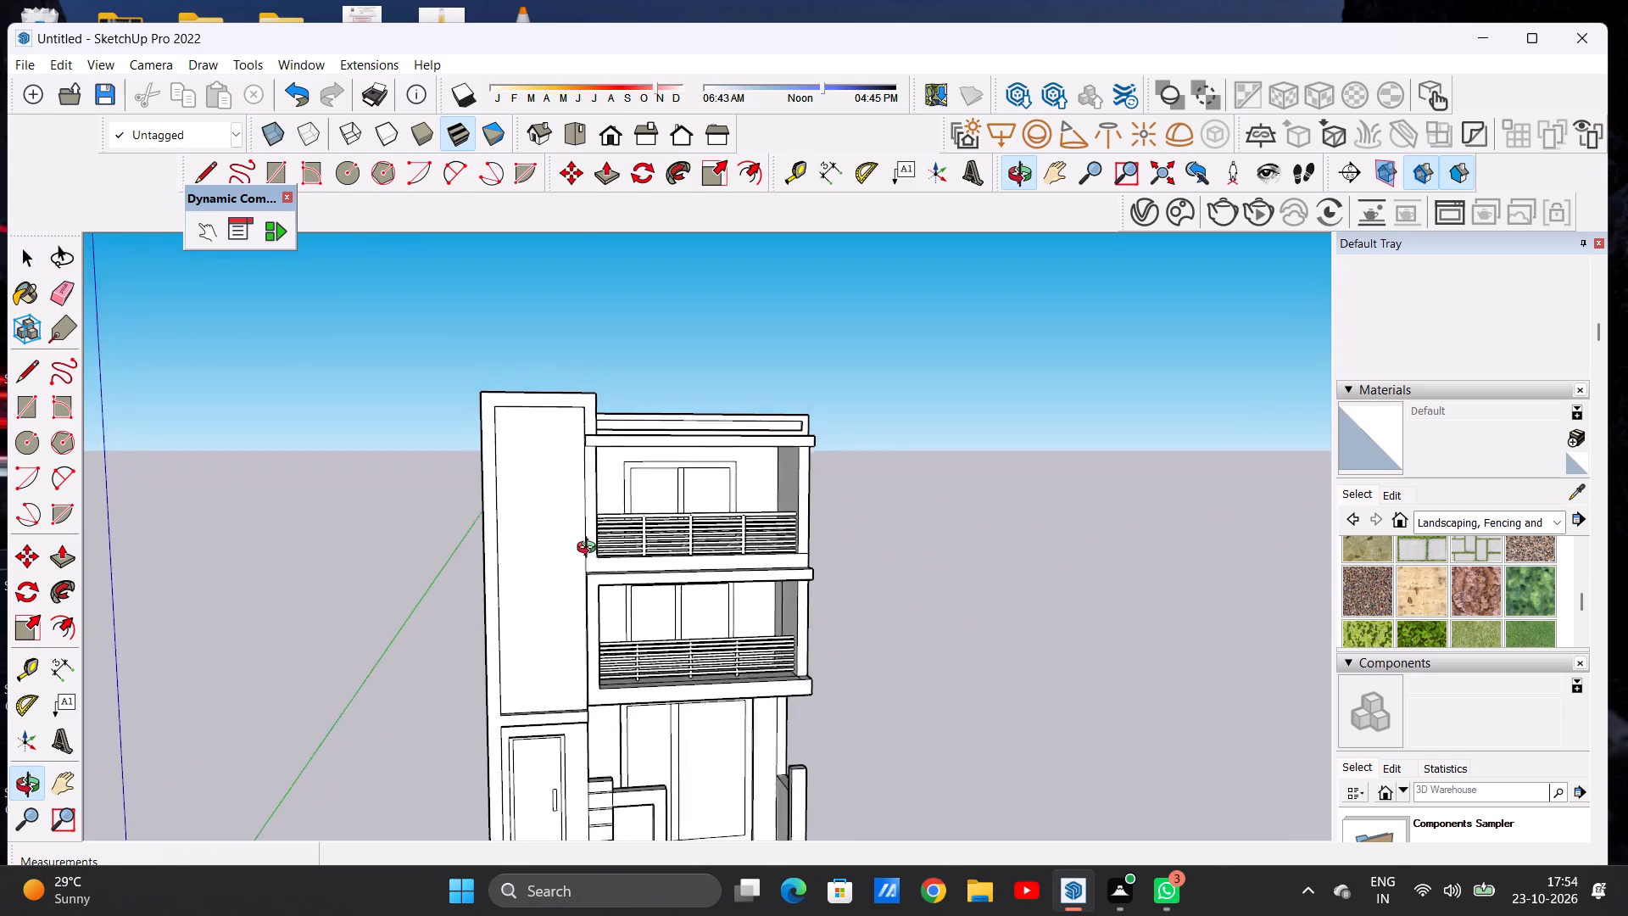
middle_click_drag(590, 550, 516, 517)
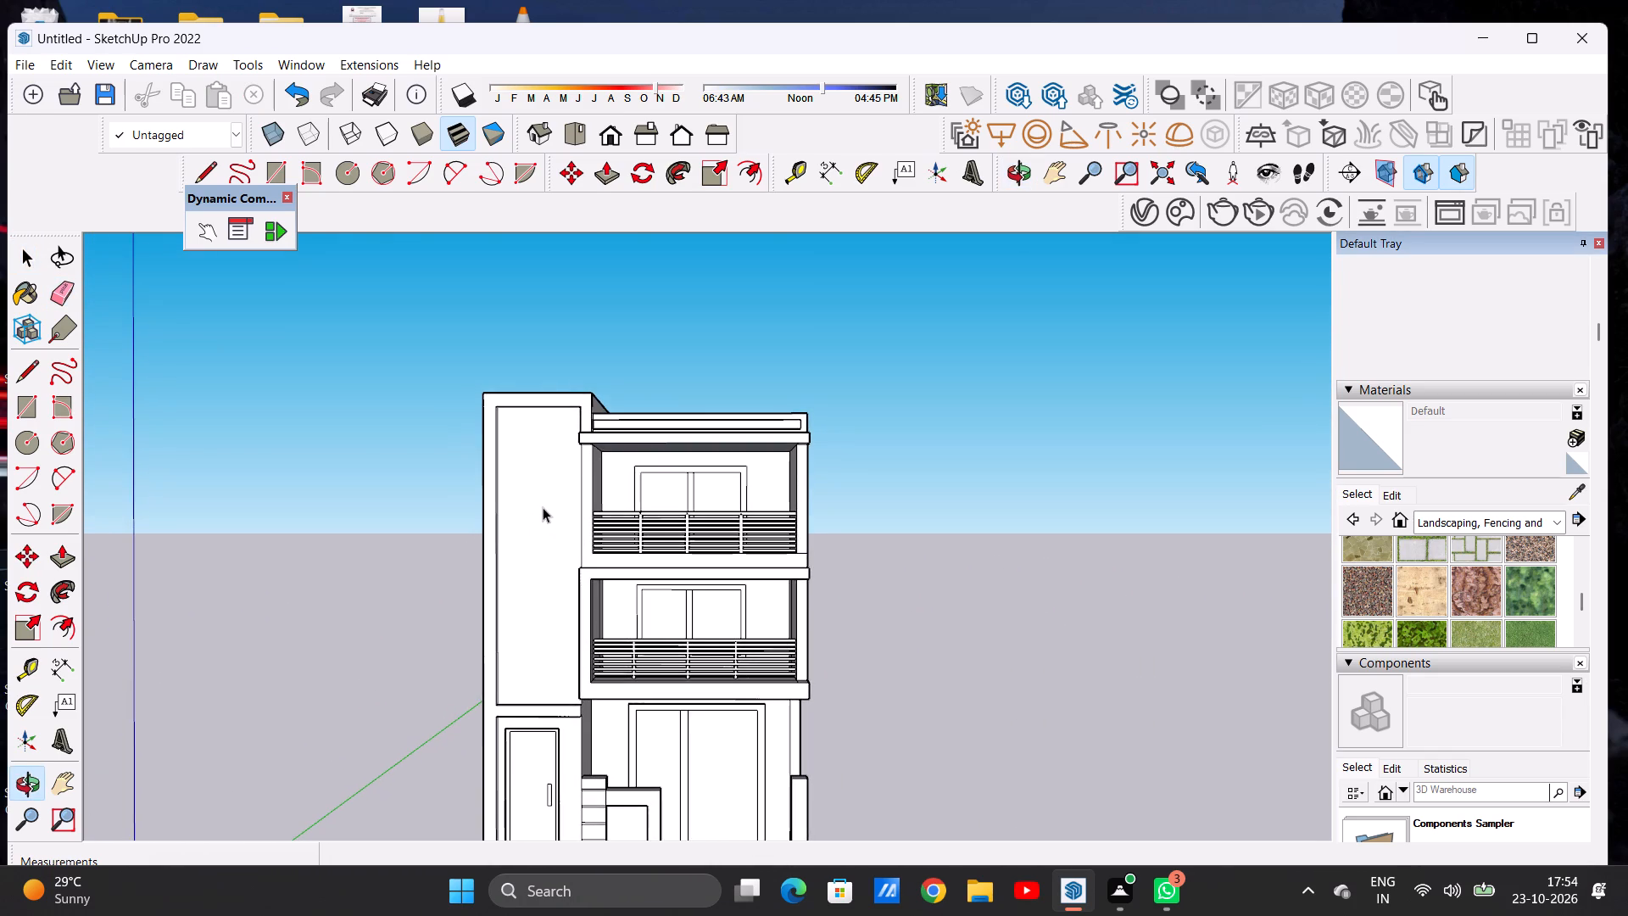
scroll(643, 511, "down", 4)
scroll(558, 555, "up", 6)
middle_click_drag(568, 521, 544, 492)
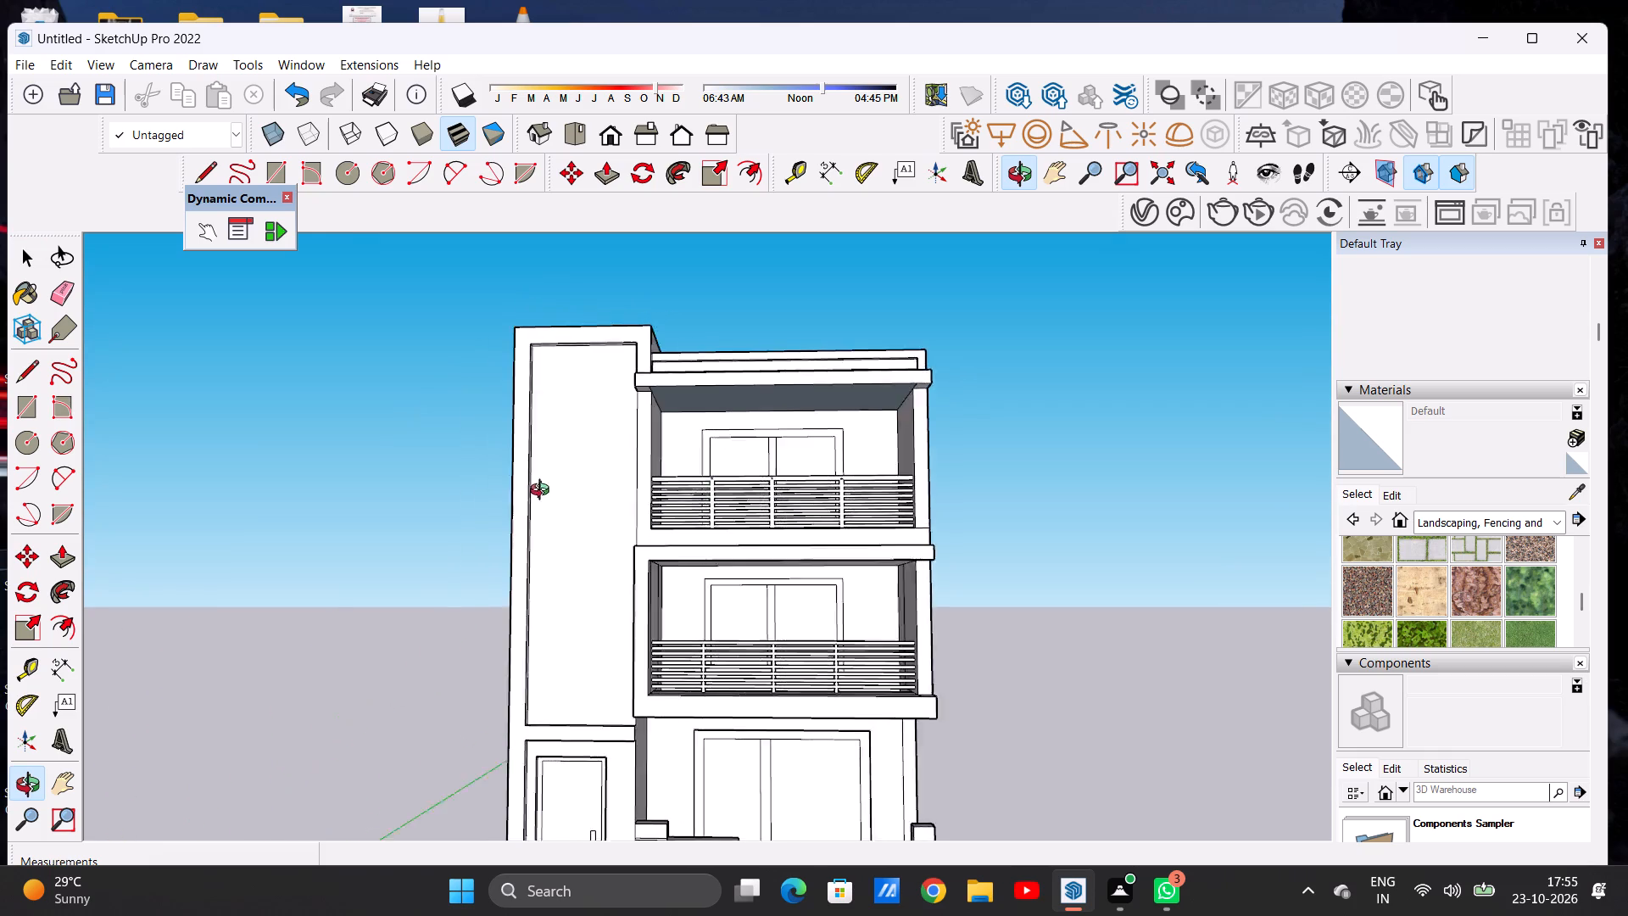
middle_click_drag(544, 492, 569, 536)
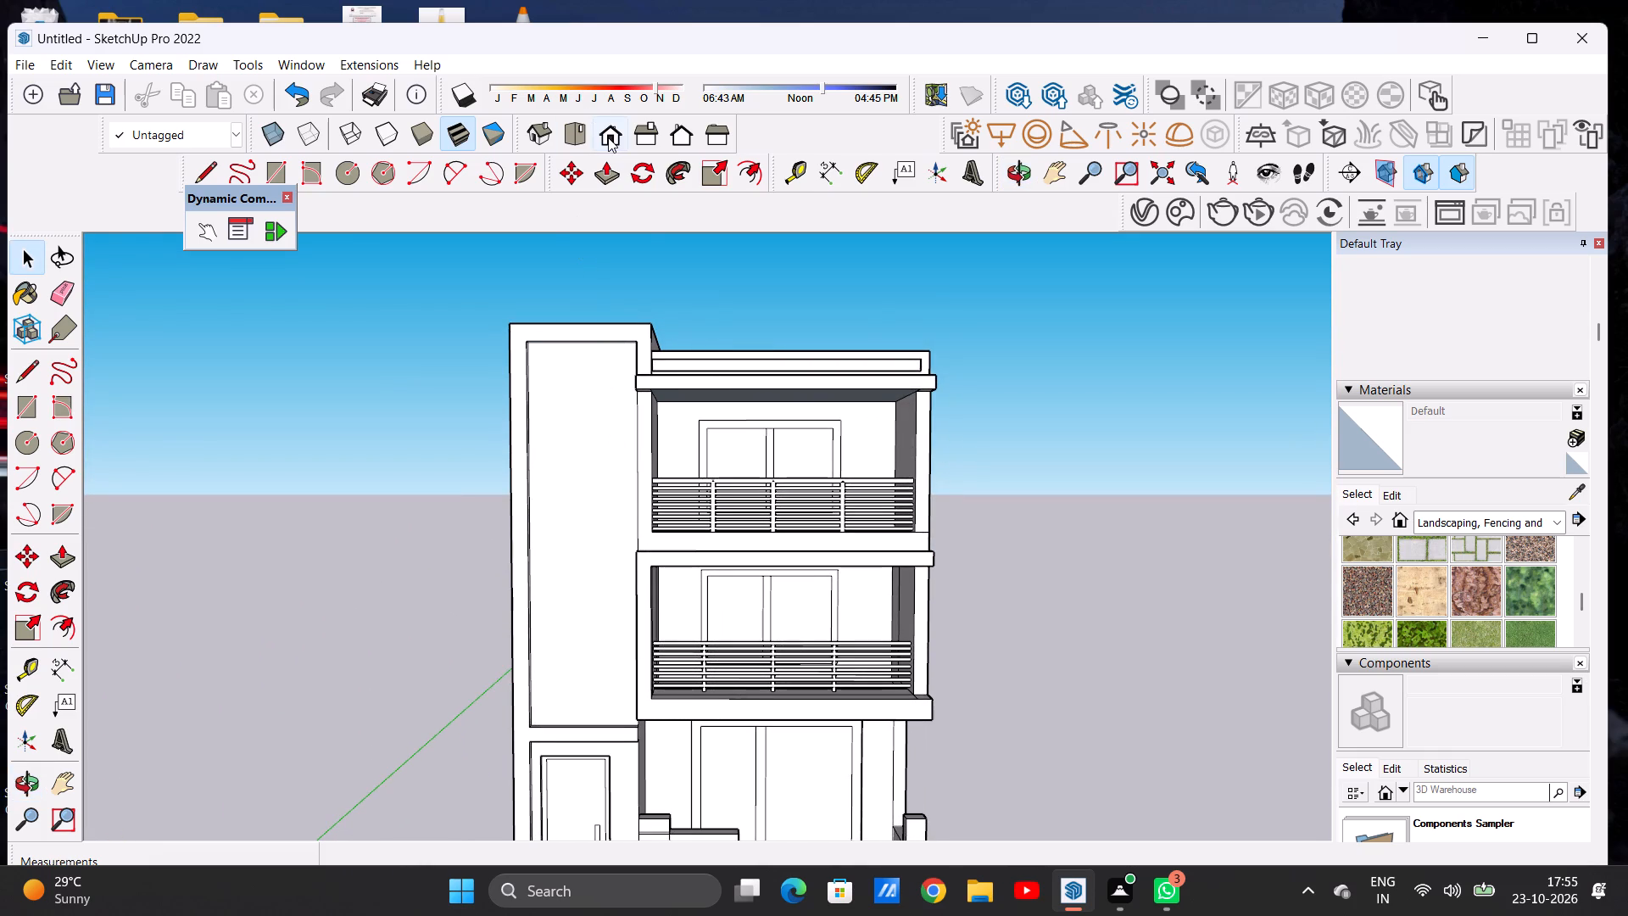
left_click(608, 137)
scroll(477, 531, "down", 6)
scroll(545, 601, "up", 5)
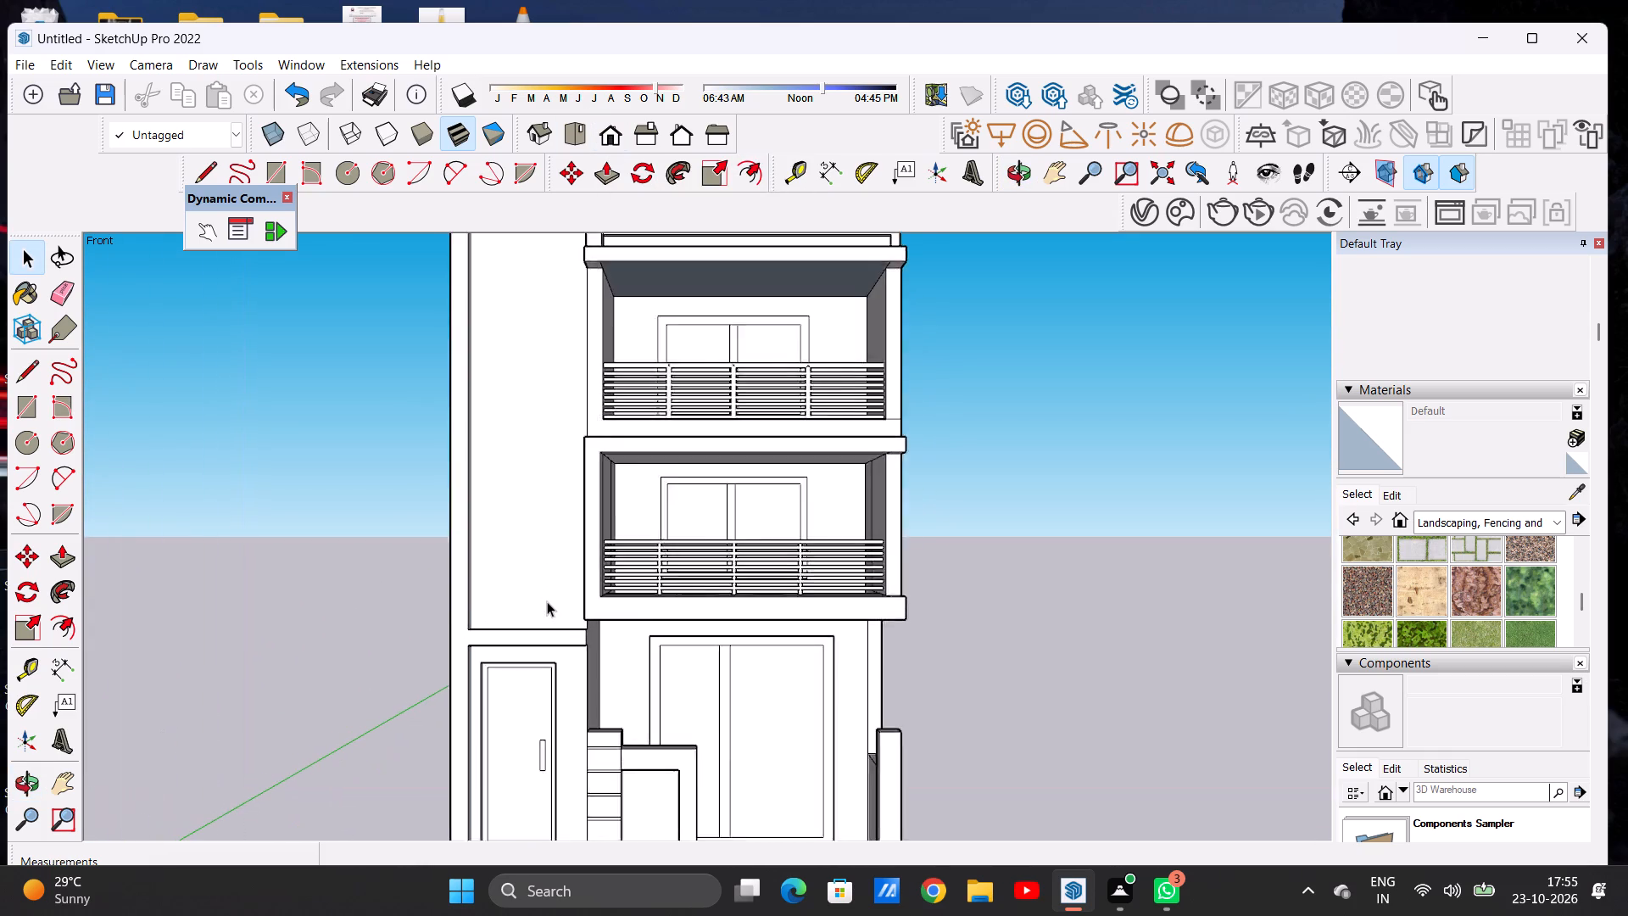
scroll(547, 601, "up", 2)
scroll(547, 617, "down", 4)
scroll(562, 302, "up", 6)
scroll(560, 368, "down", 5)
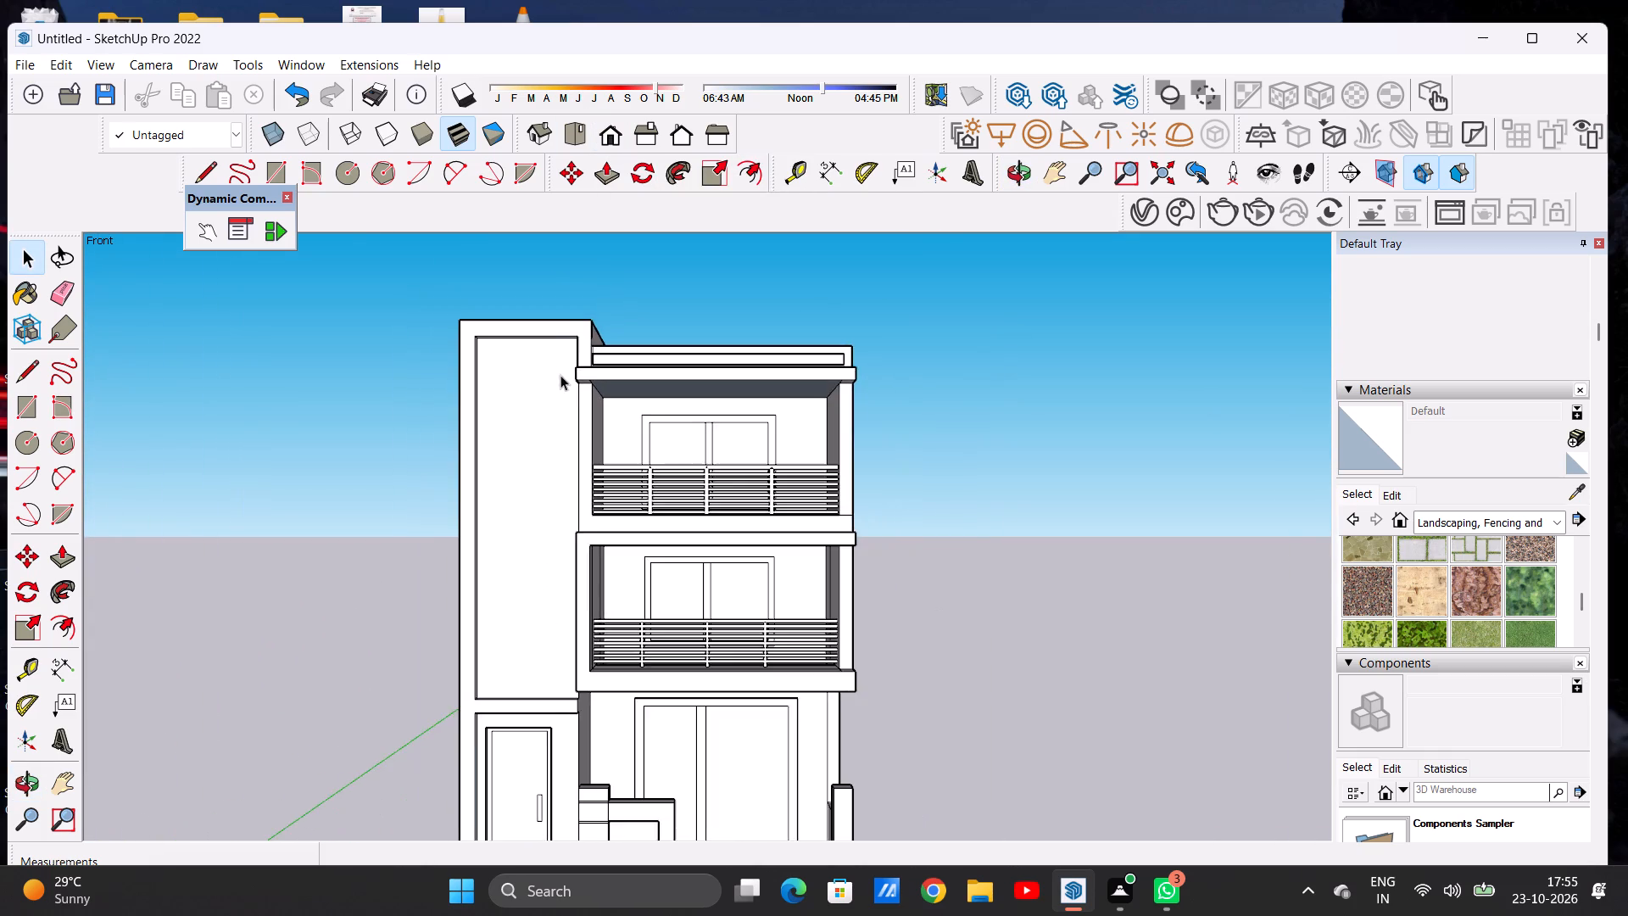
scroll(566, 393, "up", 3)
scroll(570, 366, "down", 2)
scroll(568, 382, "up", 4)
scroll(568, 393, "down", 4)
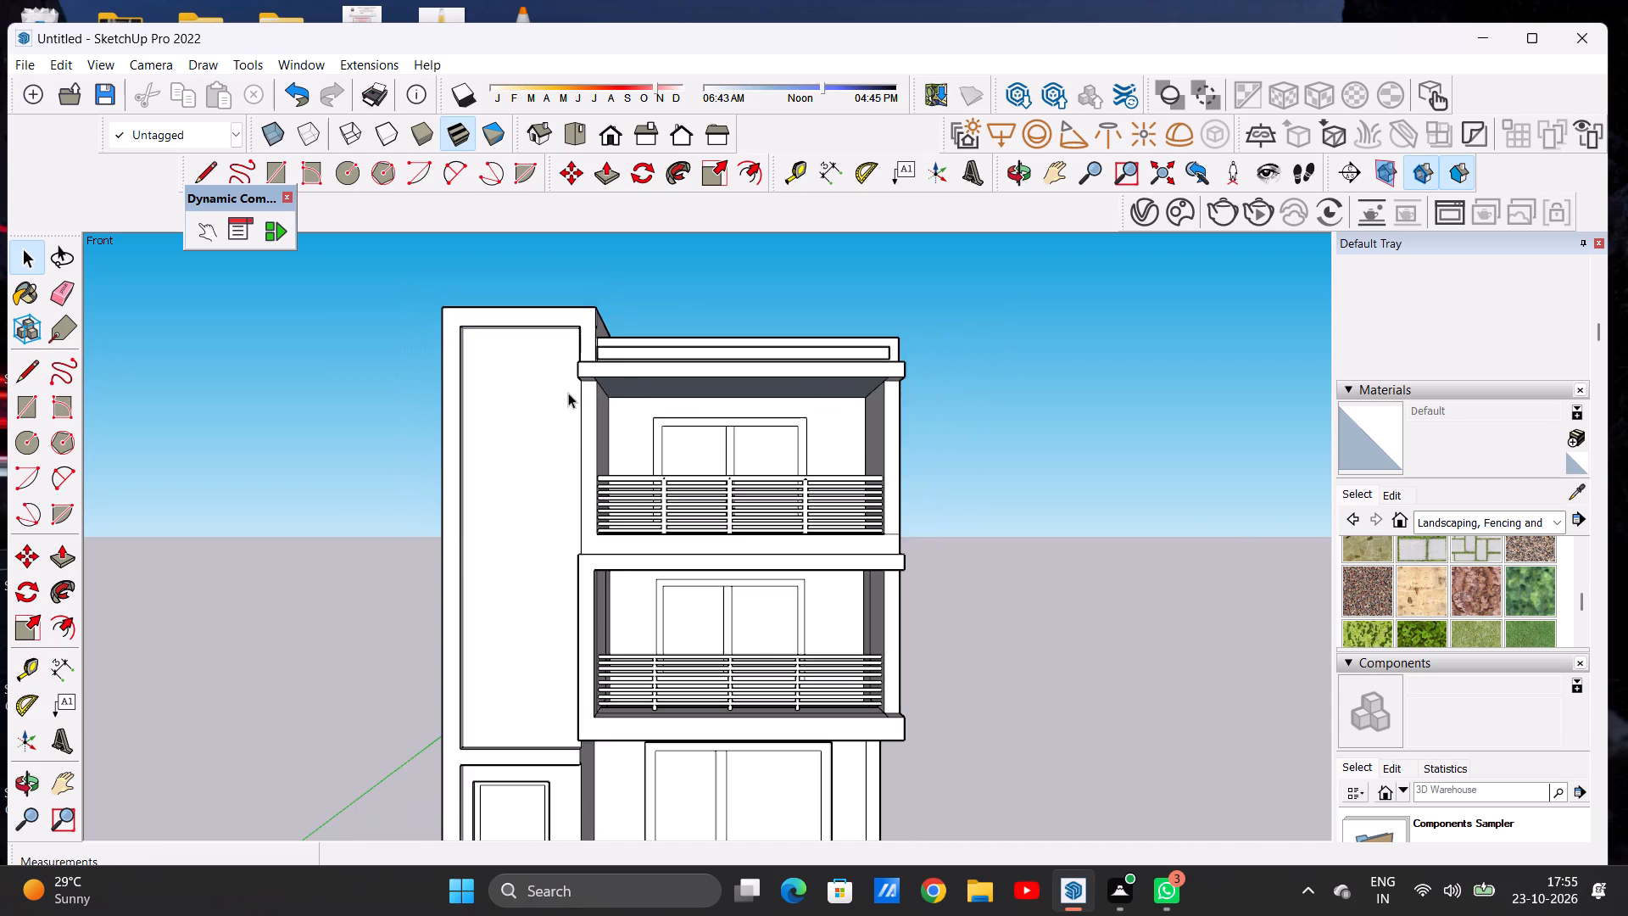
scroll(573, 469, "up", 2)
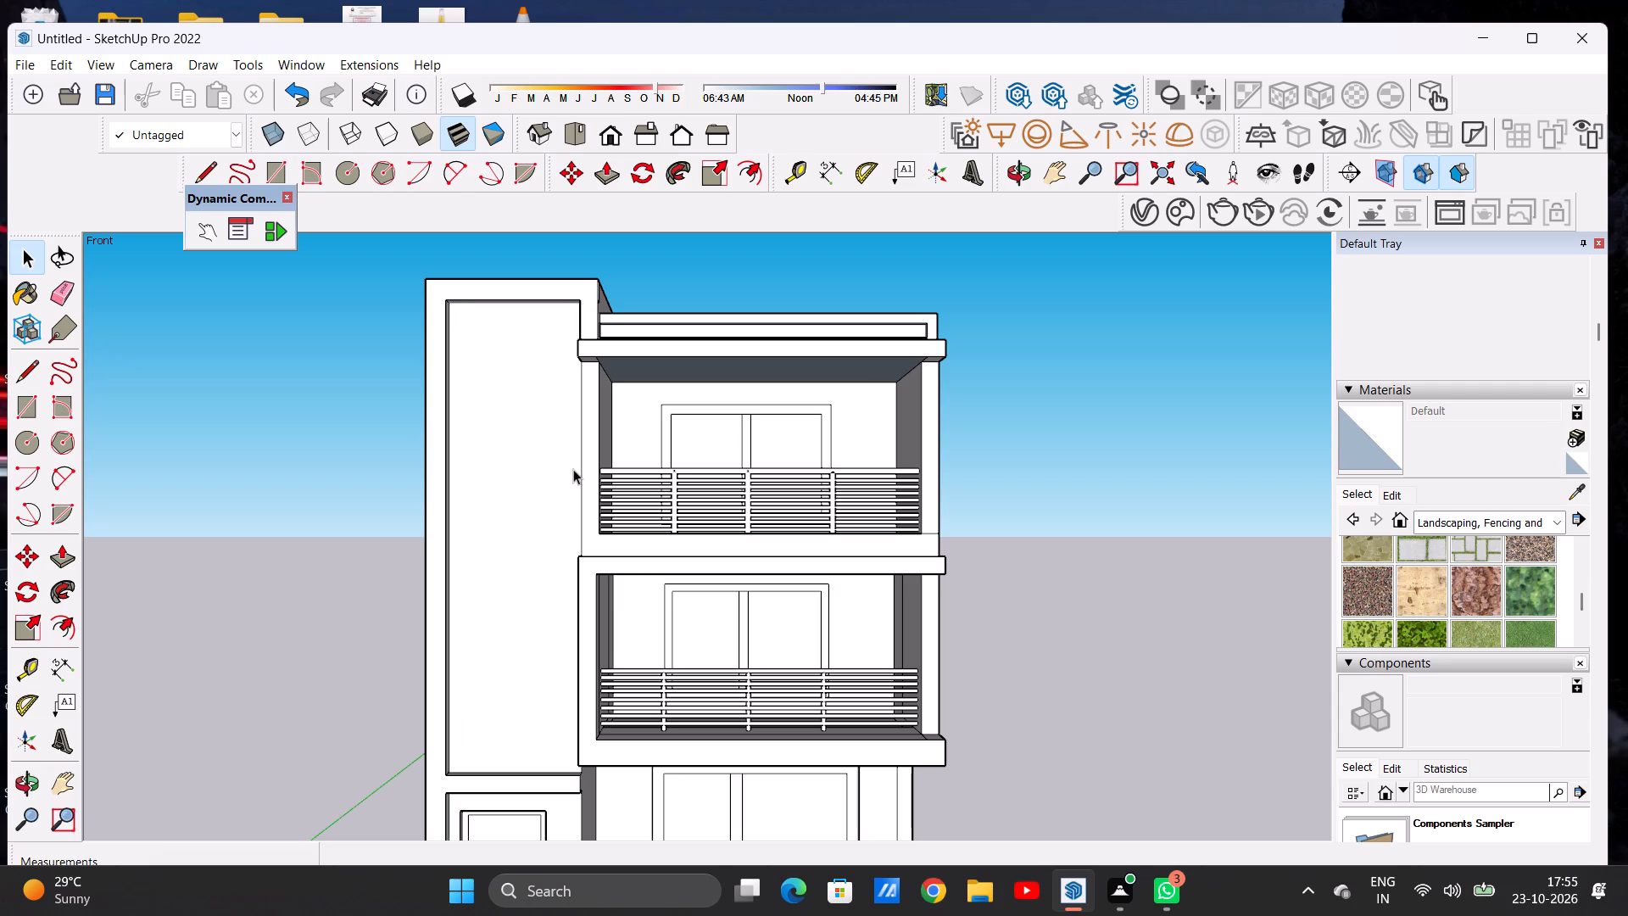
scroll(460, 393, "down", 8)
scroll(496, 504, "up", 6)
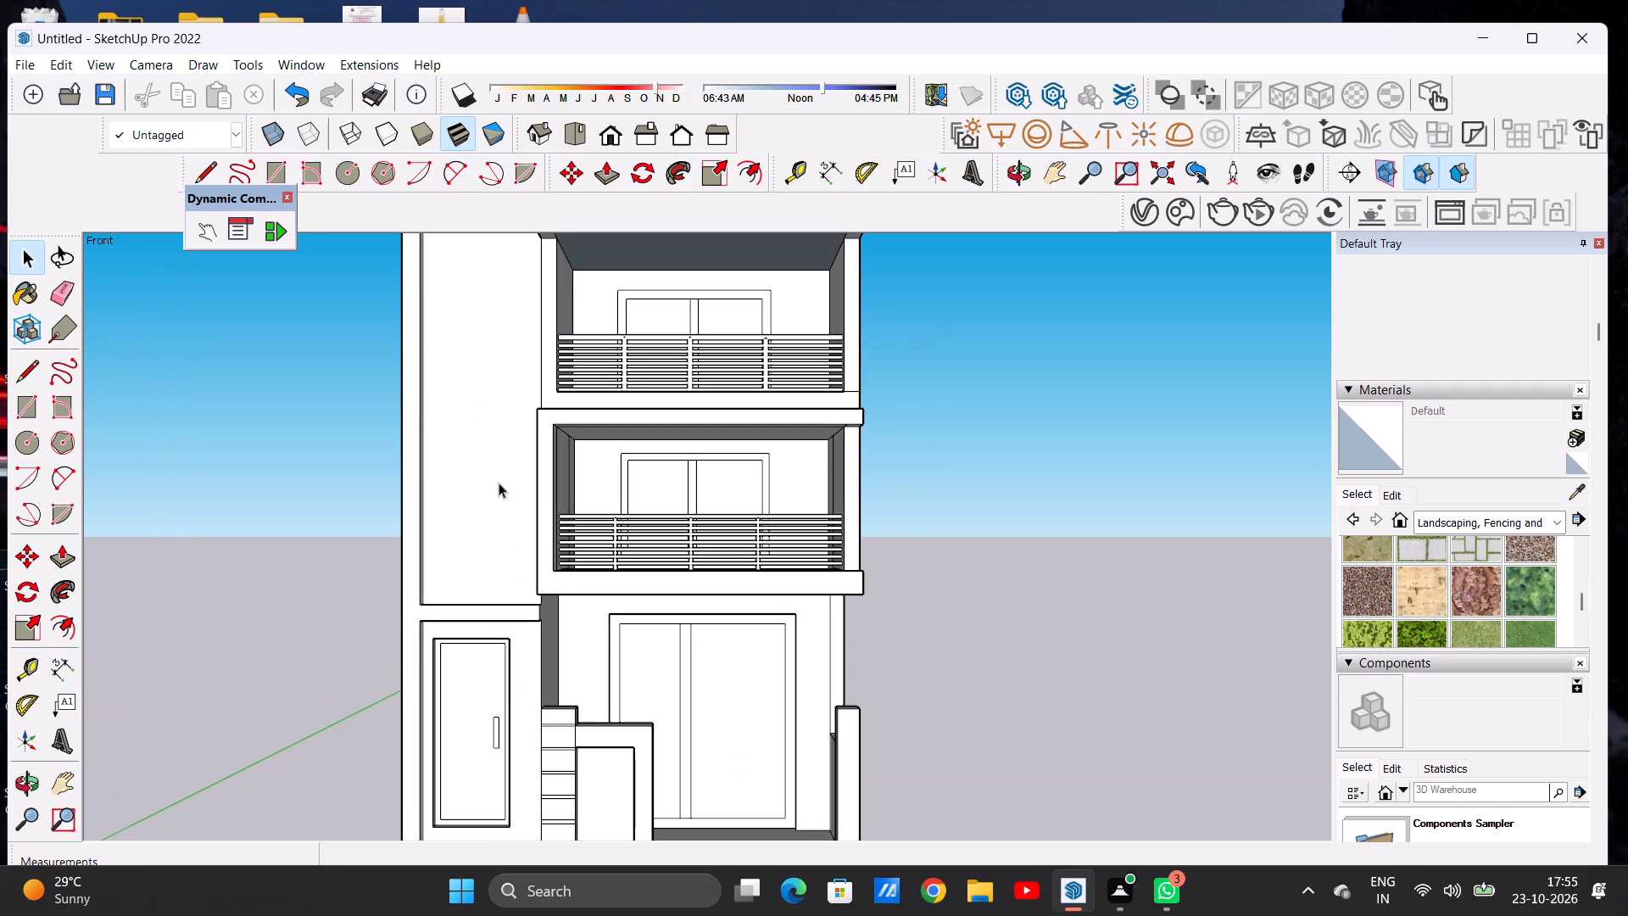
scroll(419, 426, "down", 5)
Draw a vertical line about 14' 10 7/8" long down the tower's recessed panel, from its top edge to its bottom edge.
middle_click_drag(461, 422, 456, 332)
scroll(457, 319, "up", 7)
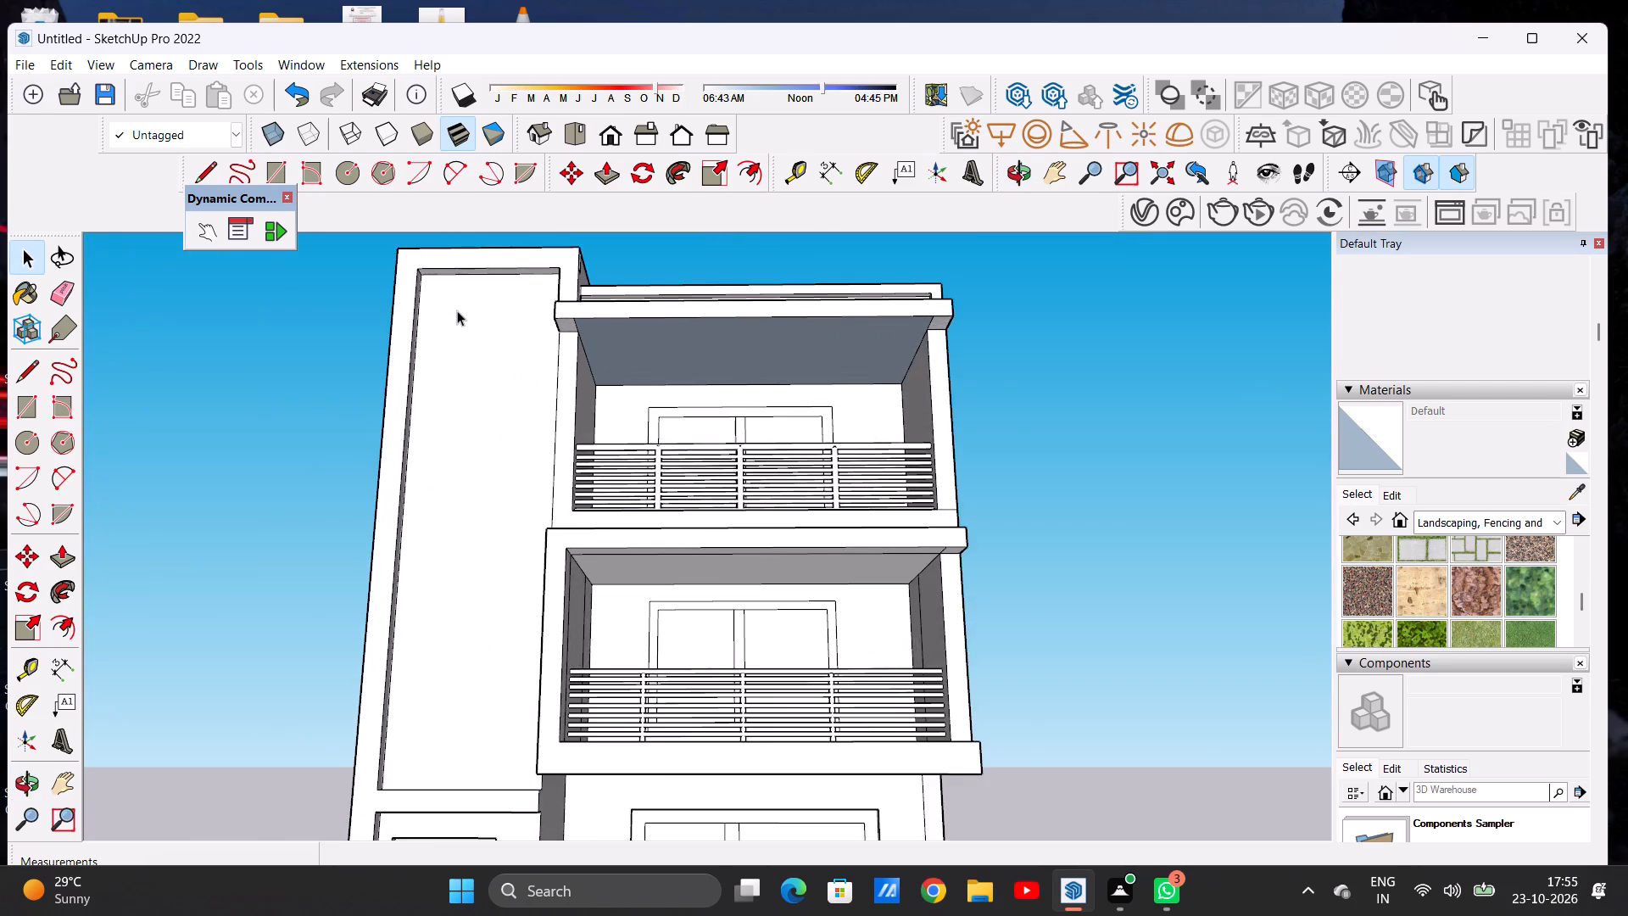
scroll(461, 299, "up", 1)
key("l")
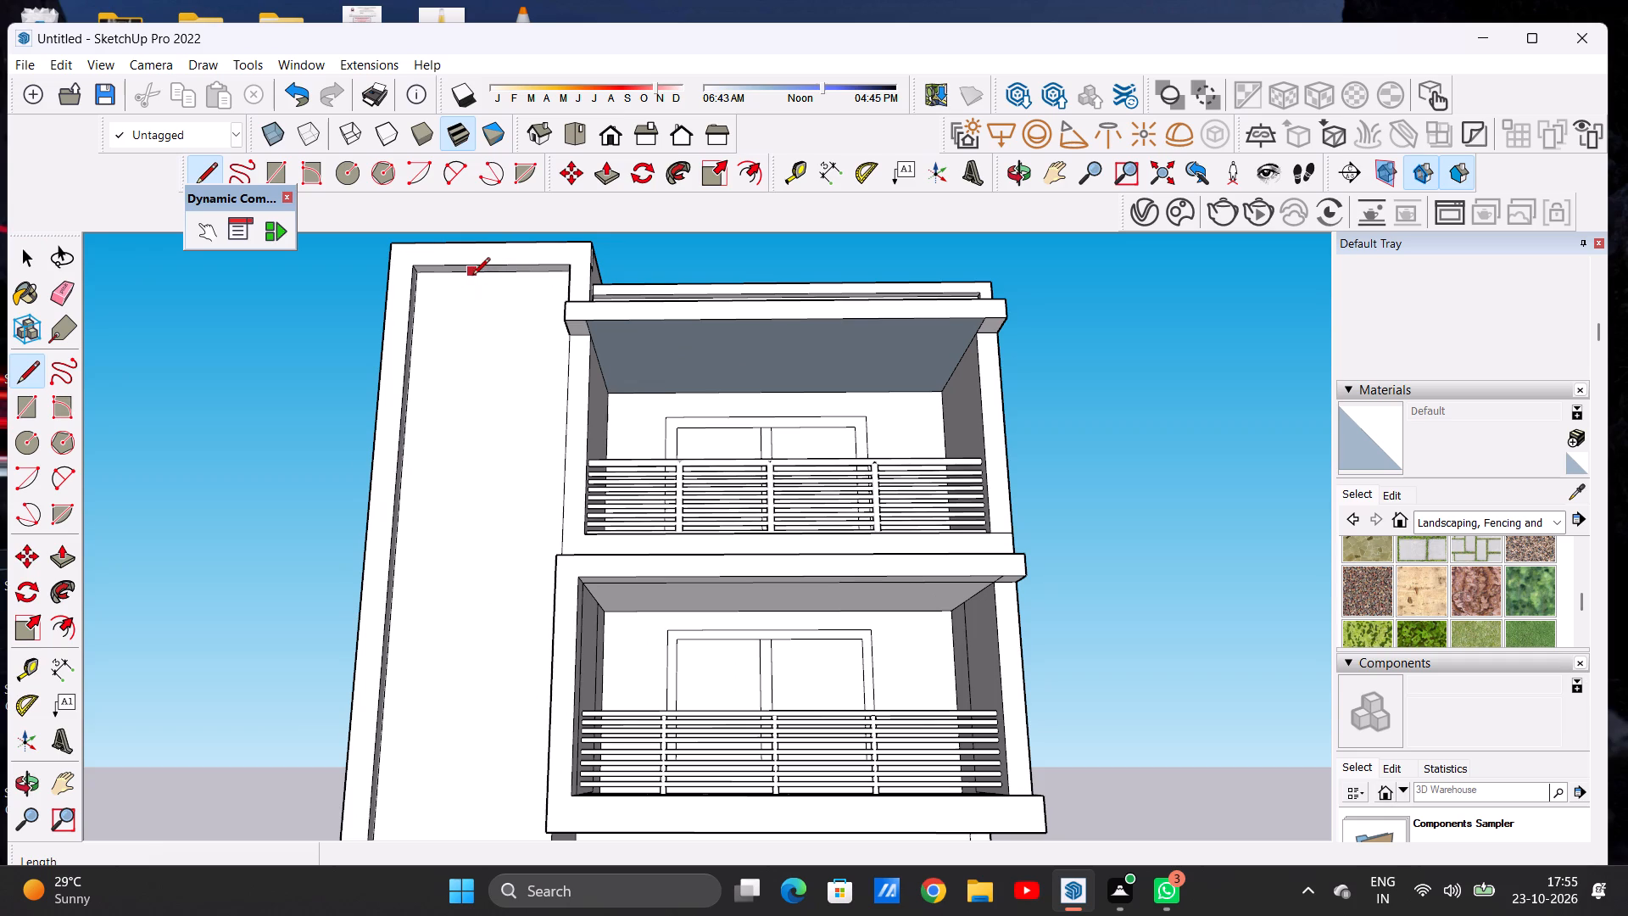
left_click(471, 276)
scroll(459, 312, "down", 7)
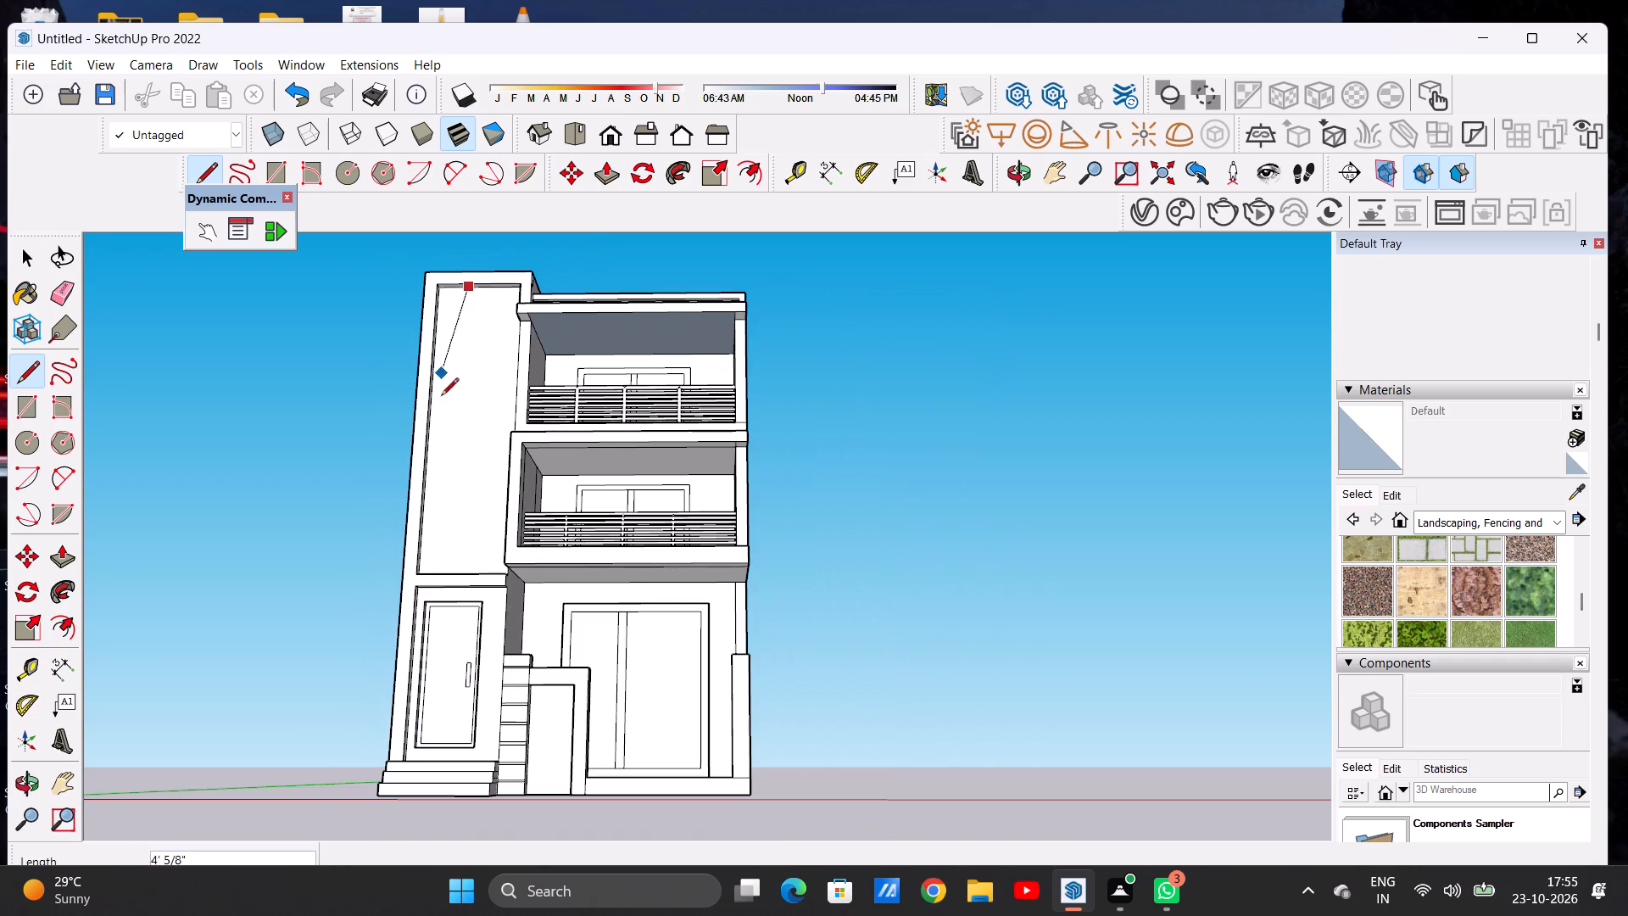
middle_click_drag(459, 539, 460, 615)
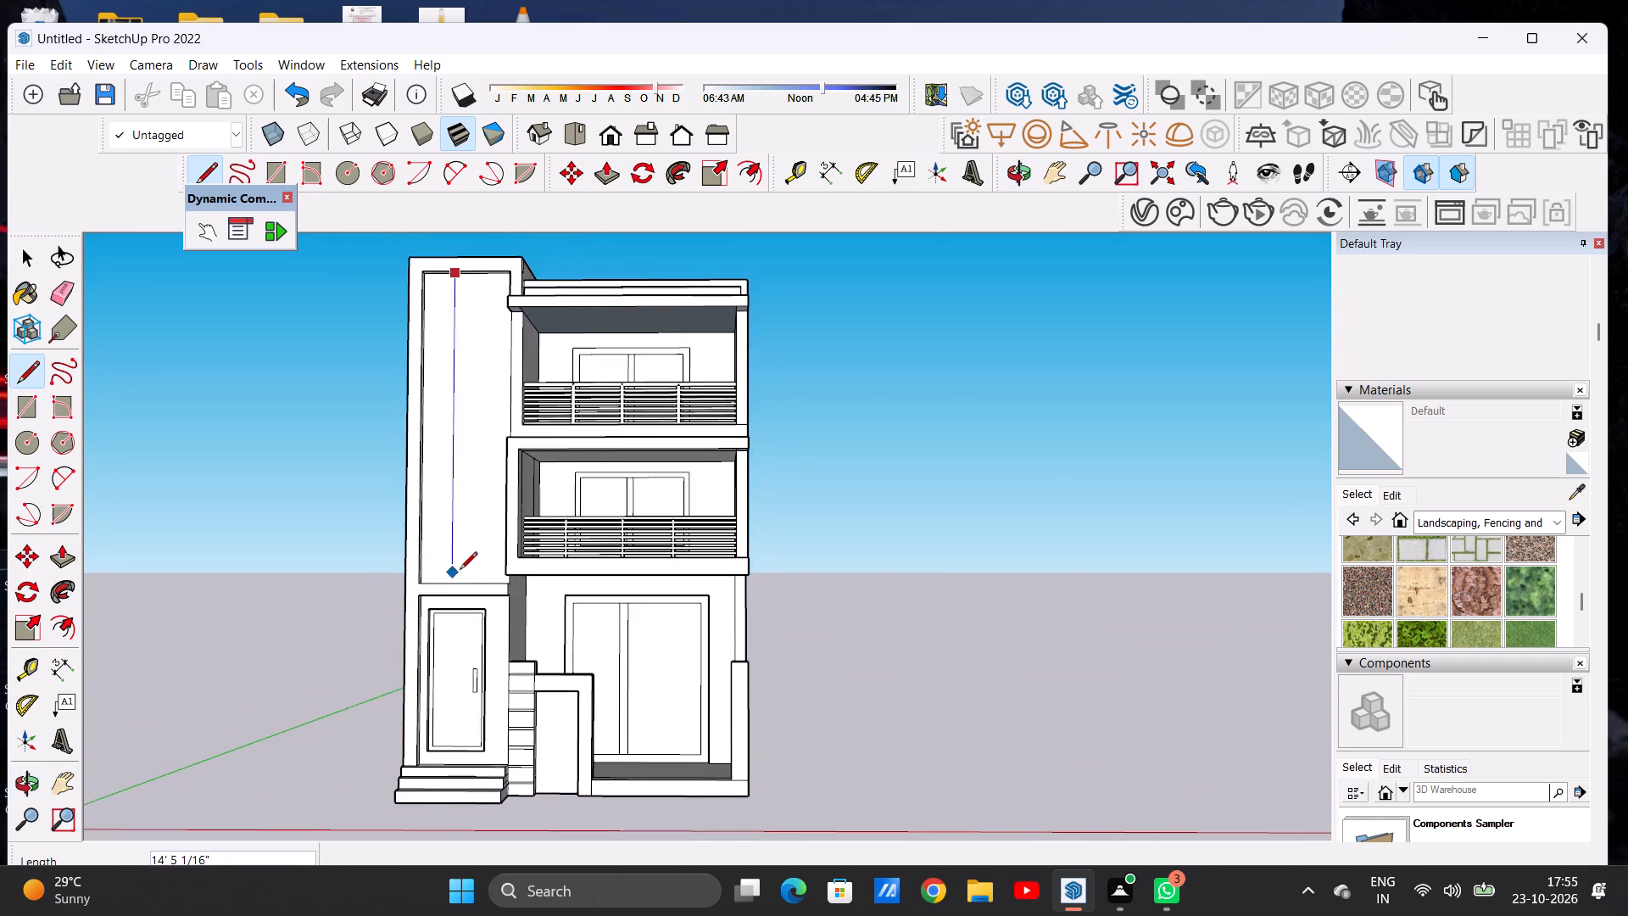
scroll(460, 567, "up", 13)
middle_click_drag(453, 562, 443, 647)
scroll(446, 633, "up", 6)
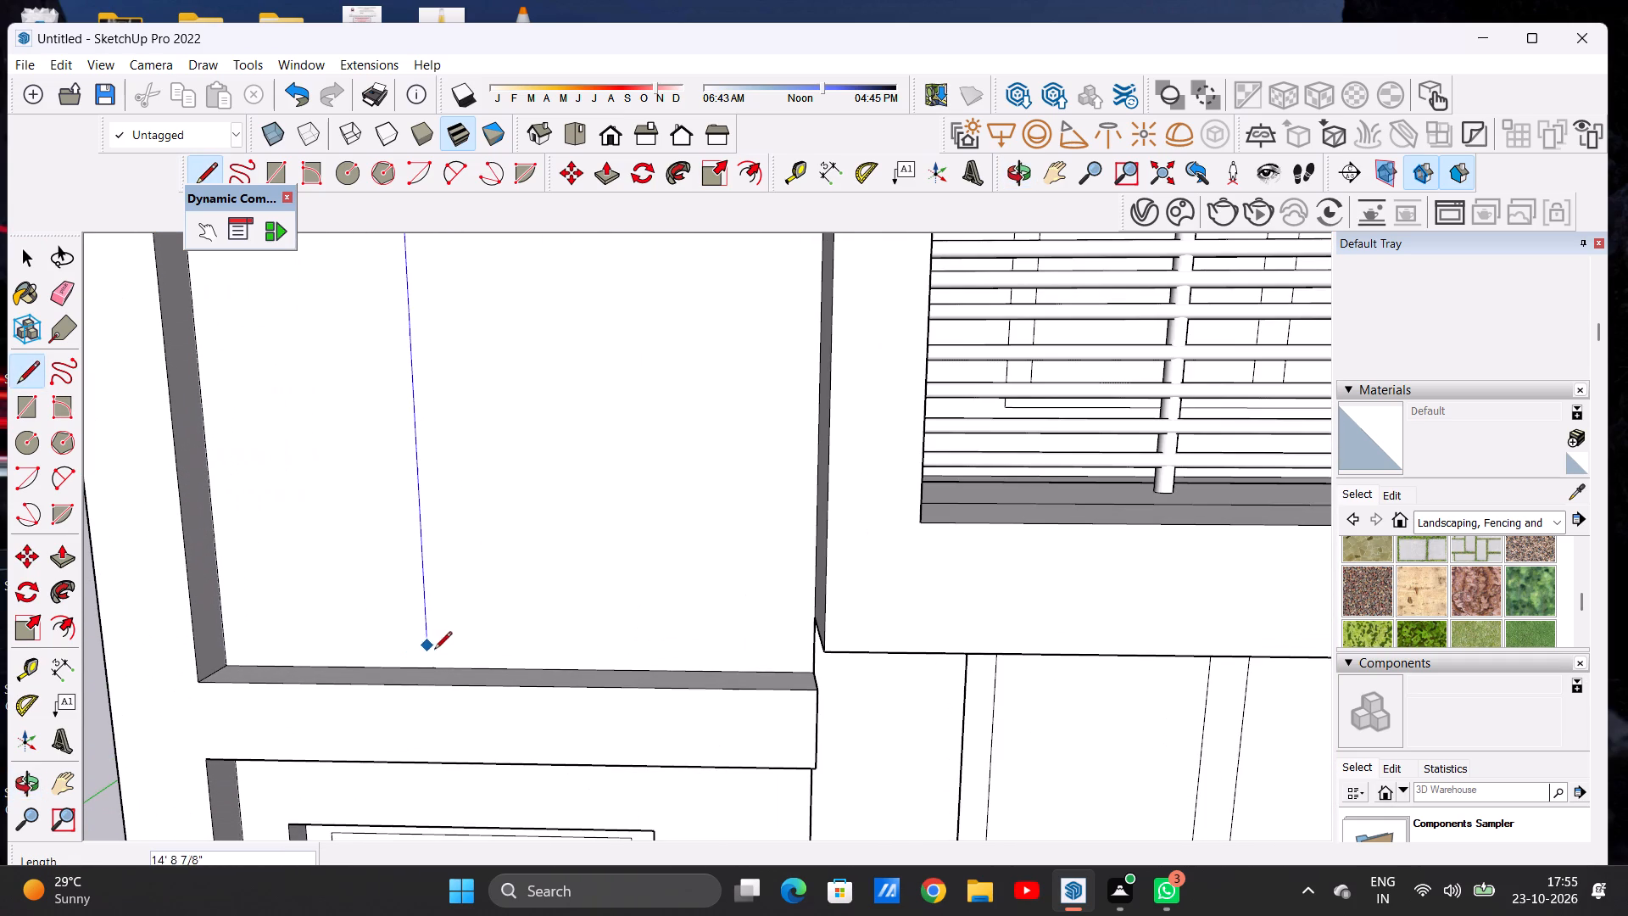
left_click(423, 667)
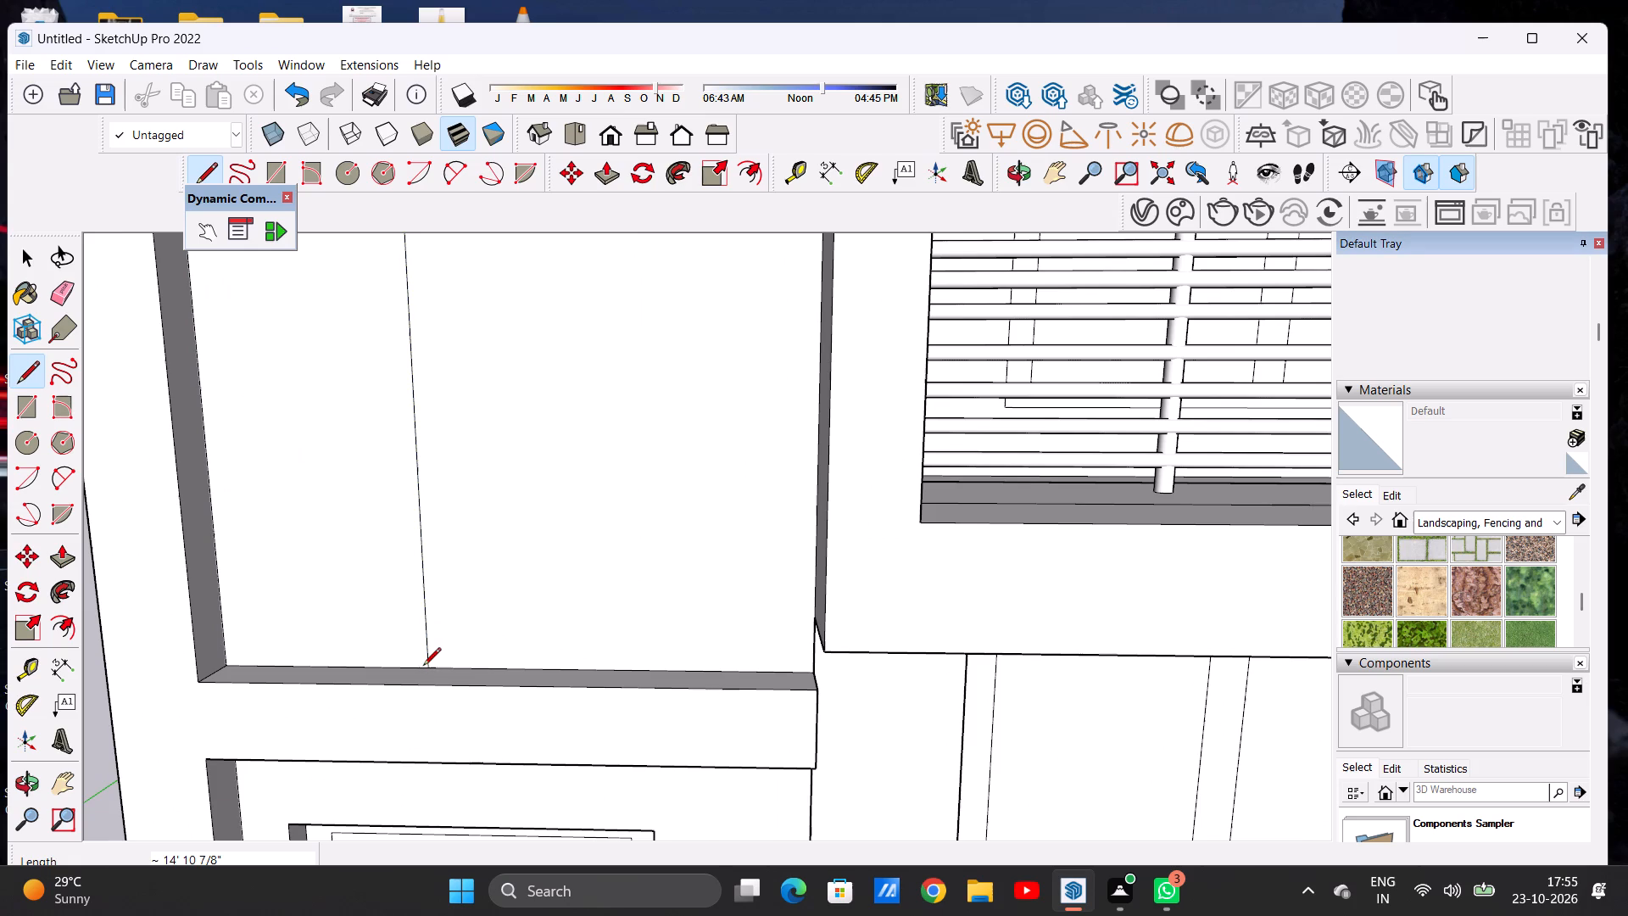
key("space")
Examine the divided tower panel in relation to the whole front facade.
scroll(527, 597, "down", 20)
scroll(527, 597, "down", 4)
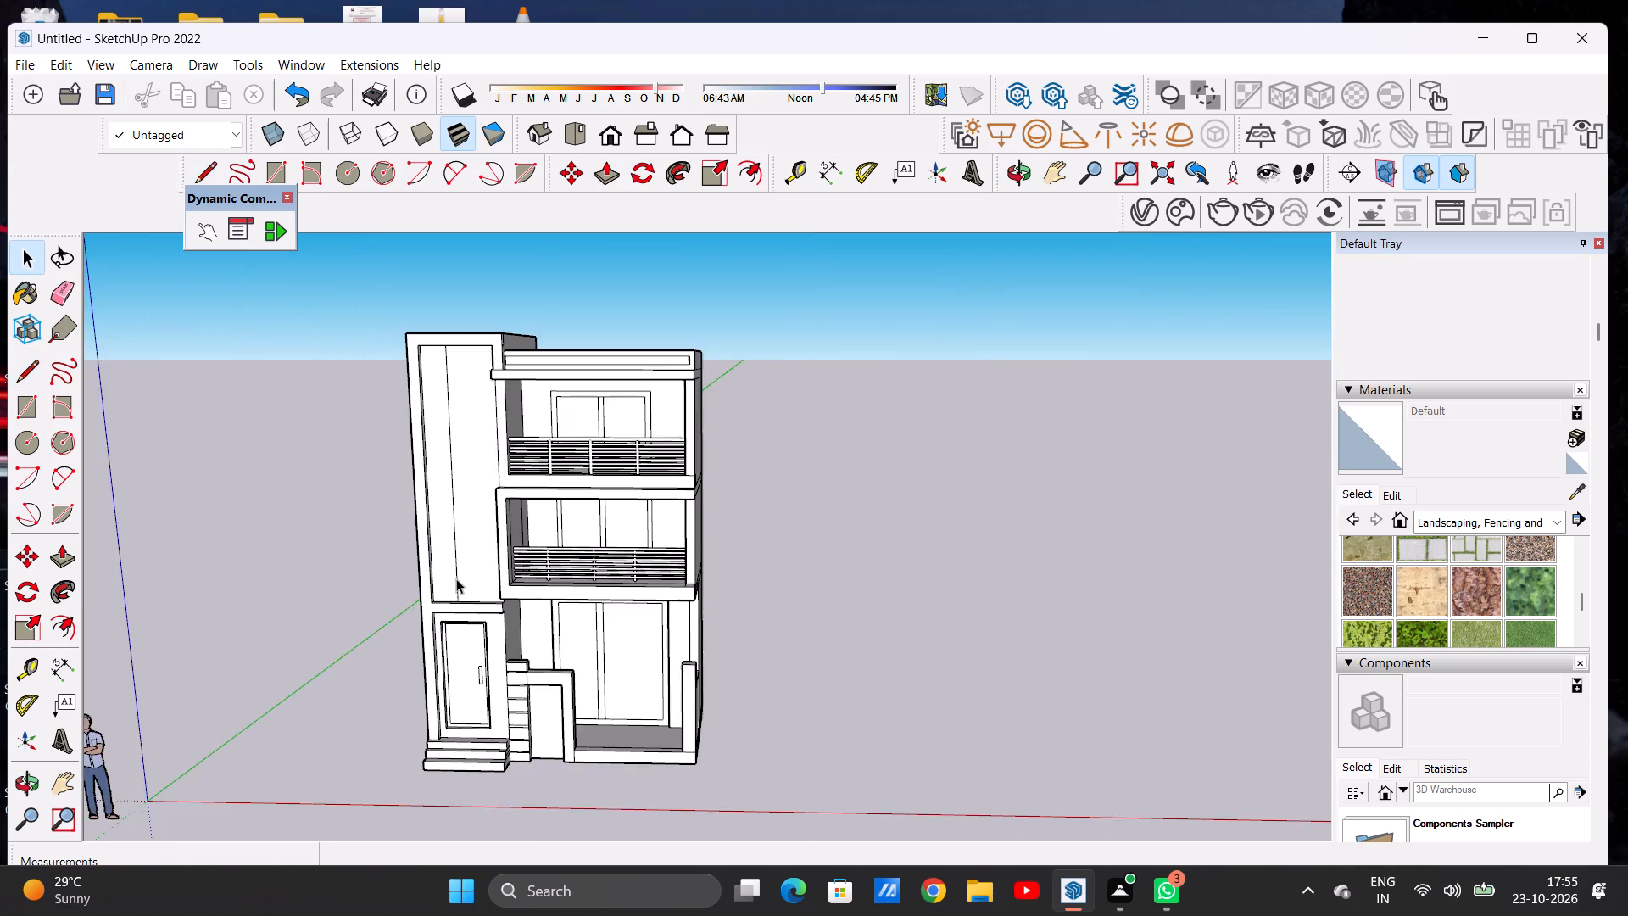
middle_click_drag(460, 572, 460, 539)
scroll(445, 511, "up", 2)
scroll(445, 507, "down", 1)
scroll(445, 507, "up", 2)
middle_click_drag(449, 523, 473, 504)
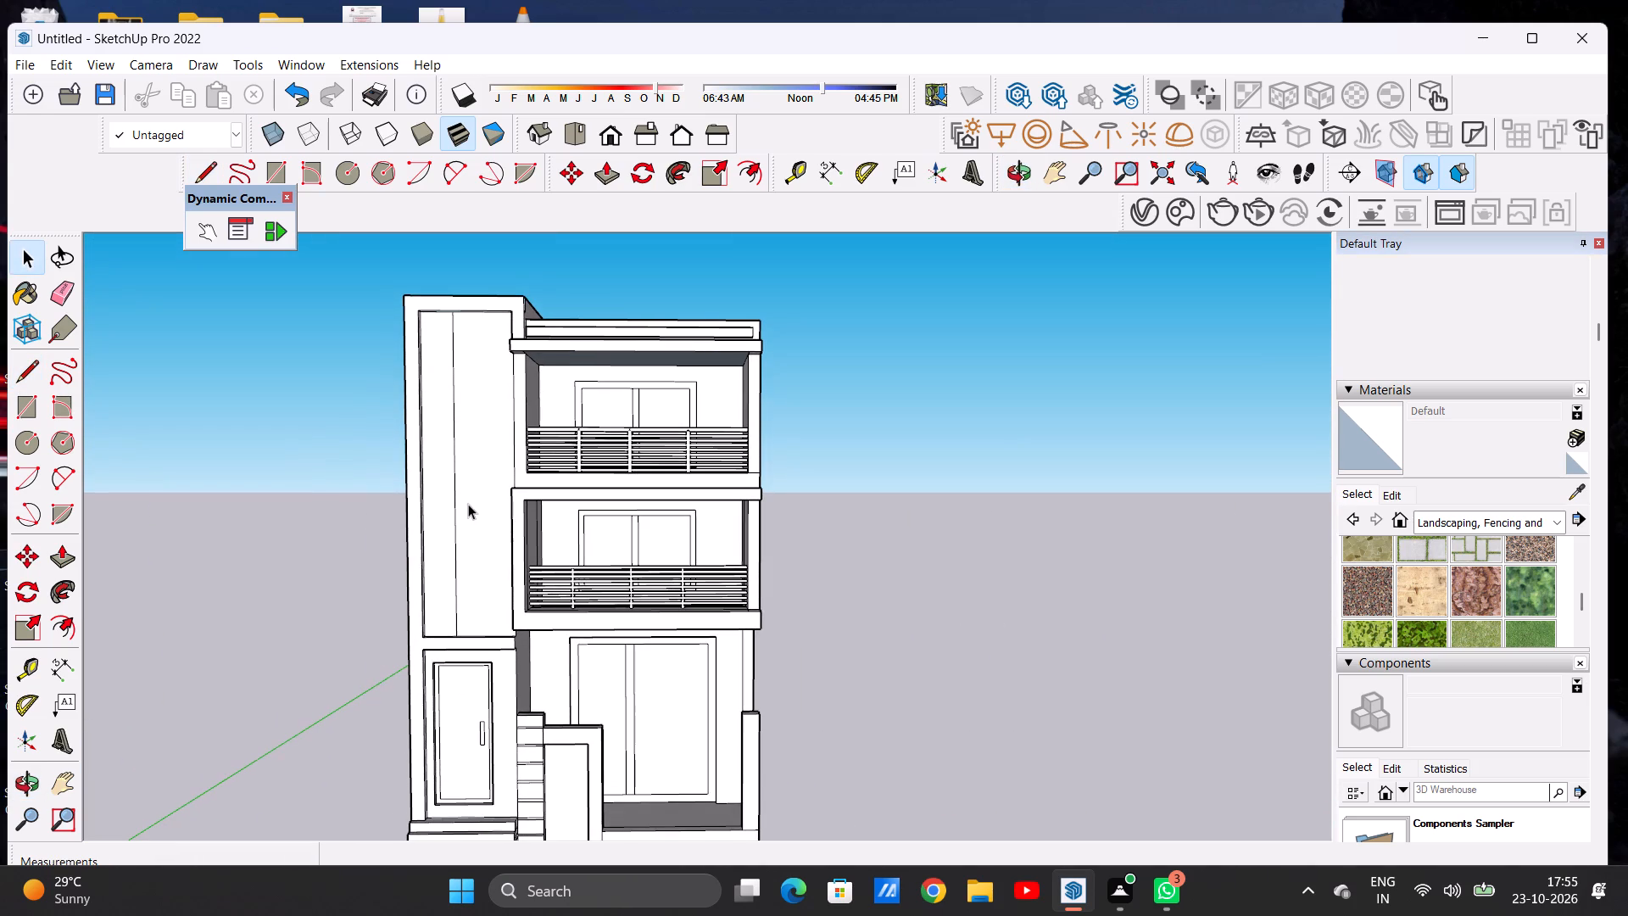
scroll(471, 448, "down", 4)
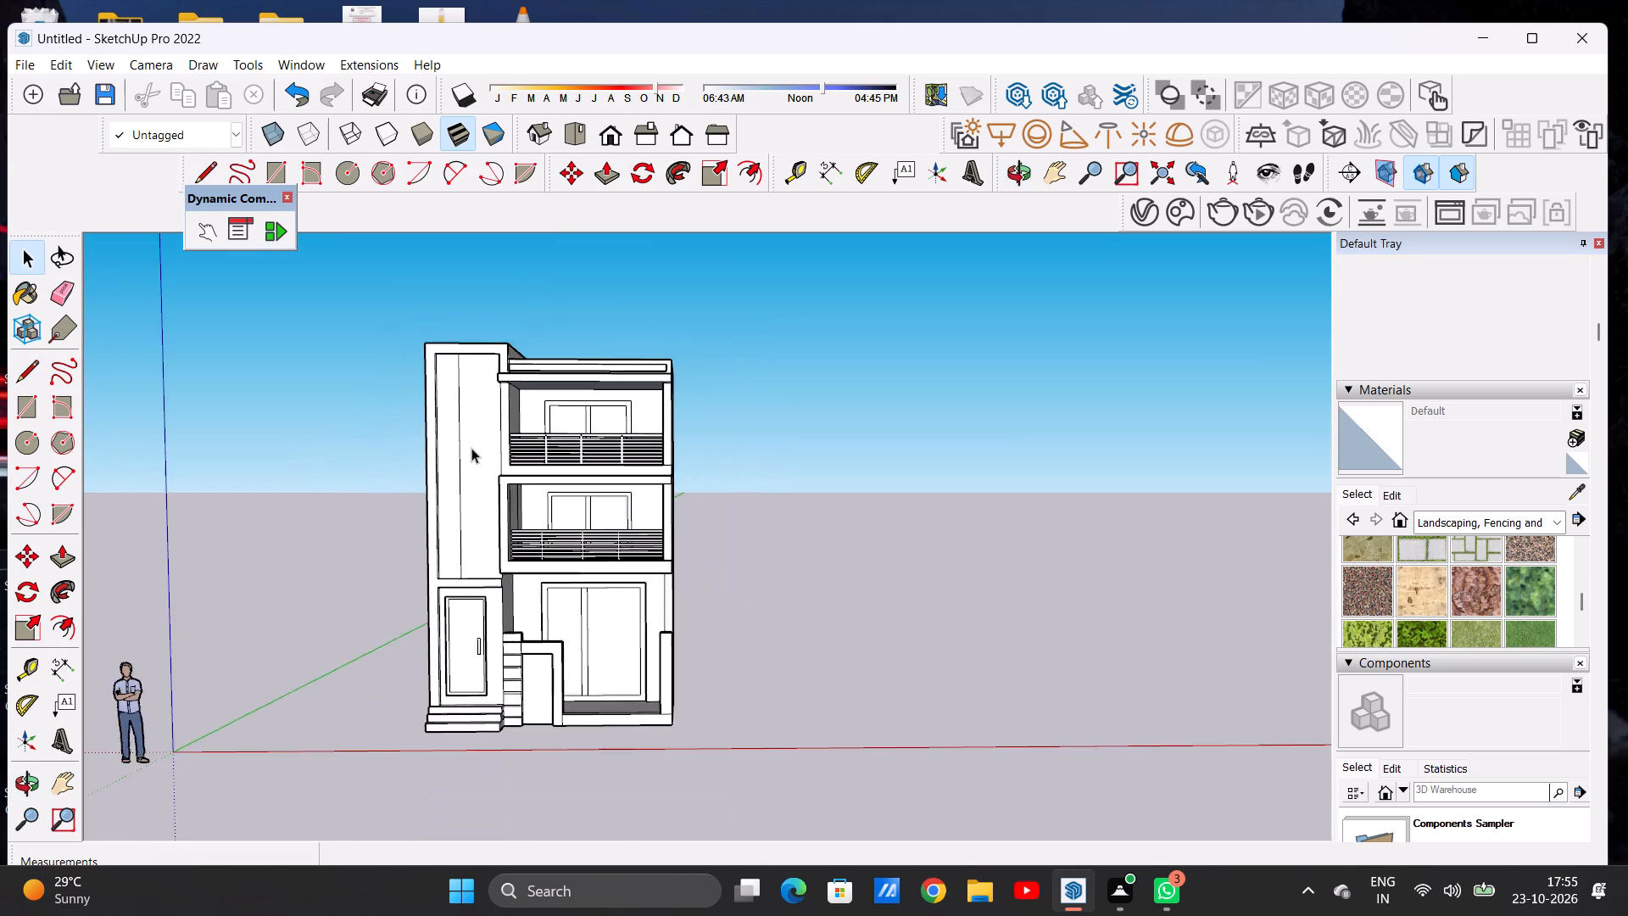
scroll(471, 448, "up", 1)
scroll(471, 448, "down", 1)
scroll(471, 446, "up", 5)
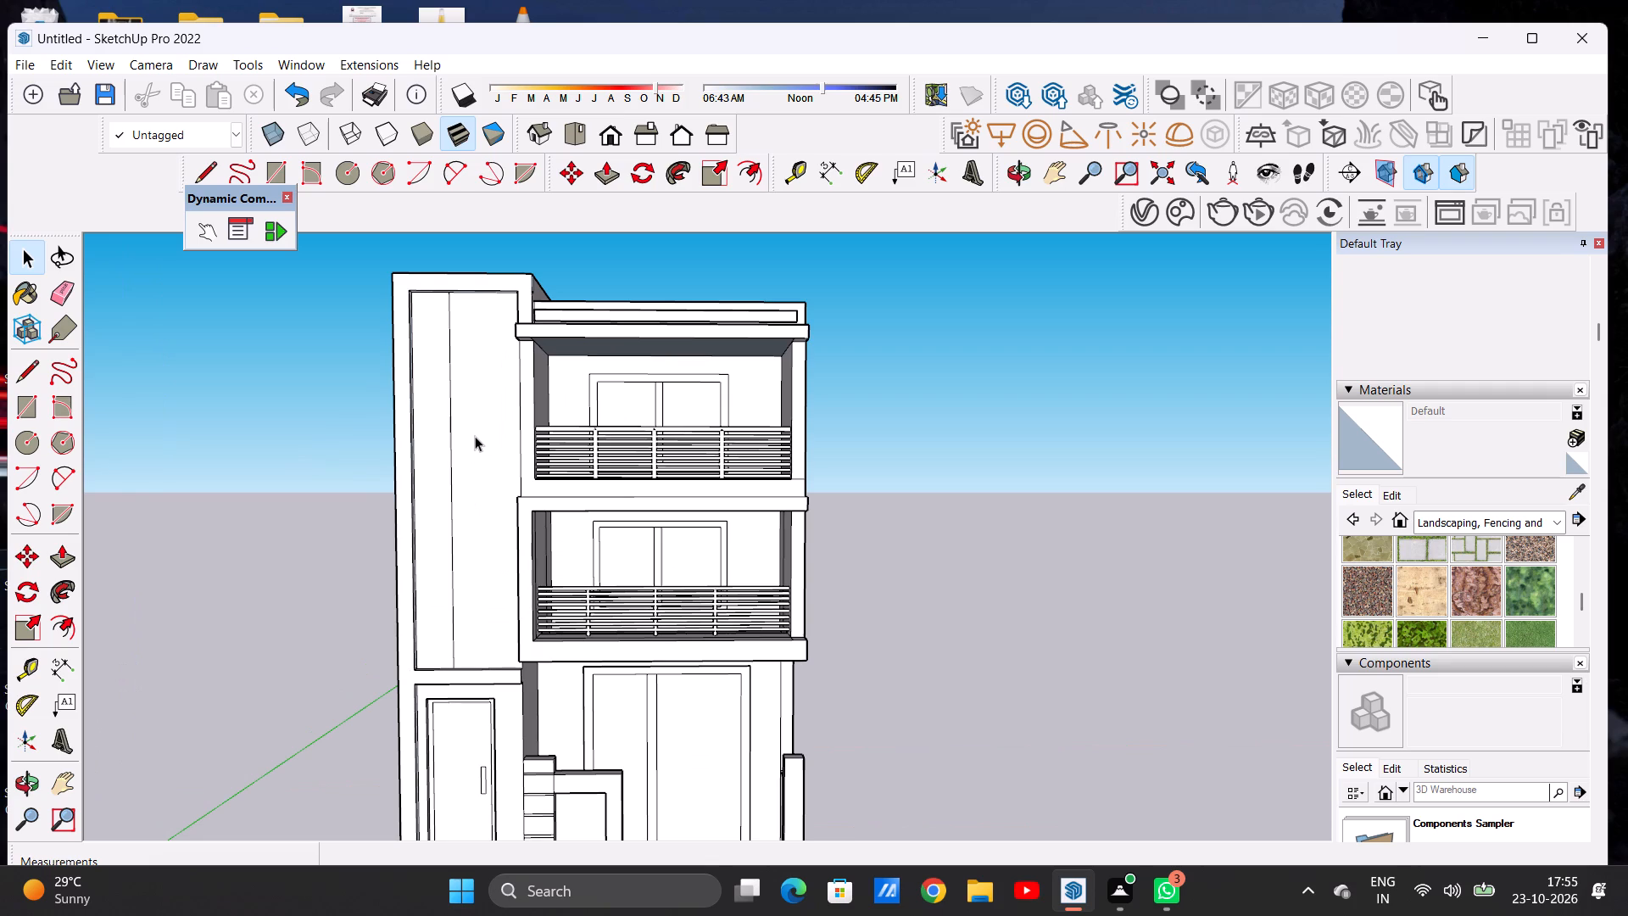
scroll(497, 420, "down", 6)
scroll(555, 437, "up", 6)
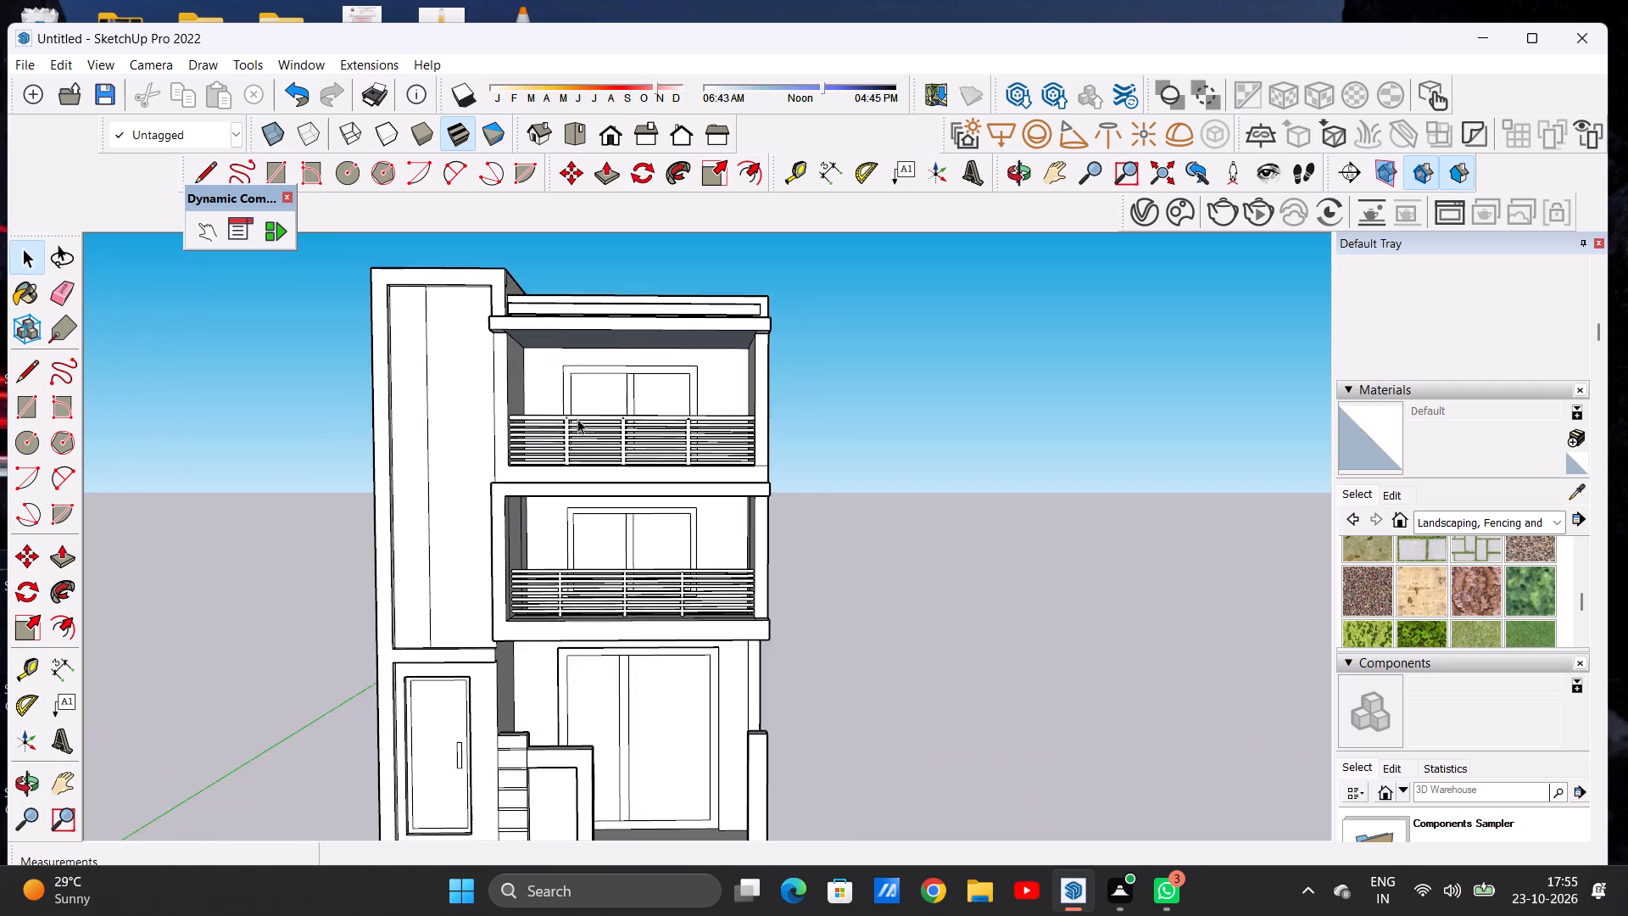
middle_click_drag(565, 419, 549, 424)
middle_click(549, 424)
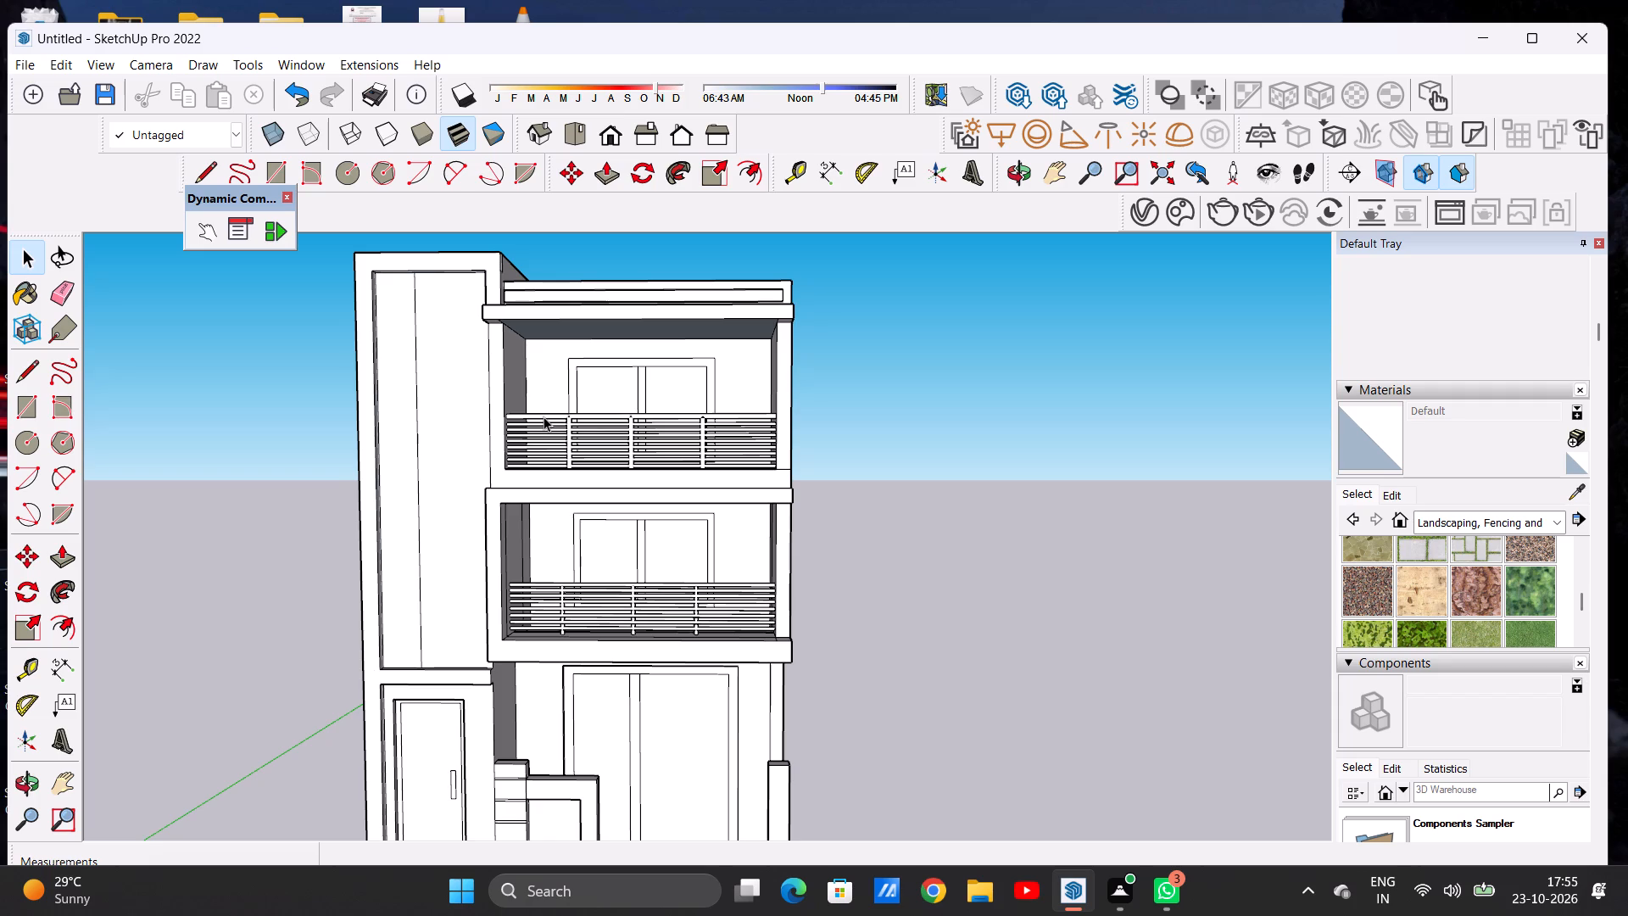
scroll(545, 419, "down", 10)
scroll(456, 329, "up", 5)
middle_click_drag(539, 396, 683, 382)
middle_click_drag(620, 399, 486, 448)
scroll(489, 443, "up", 3)
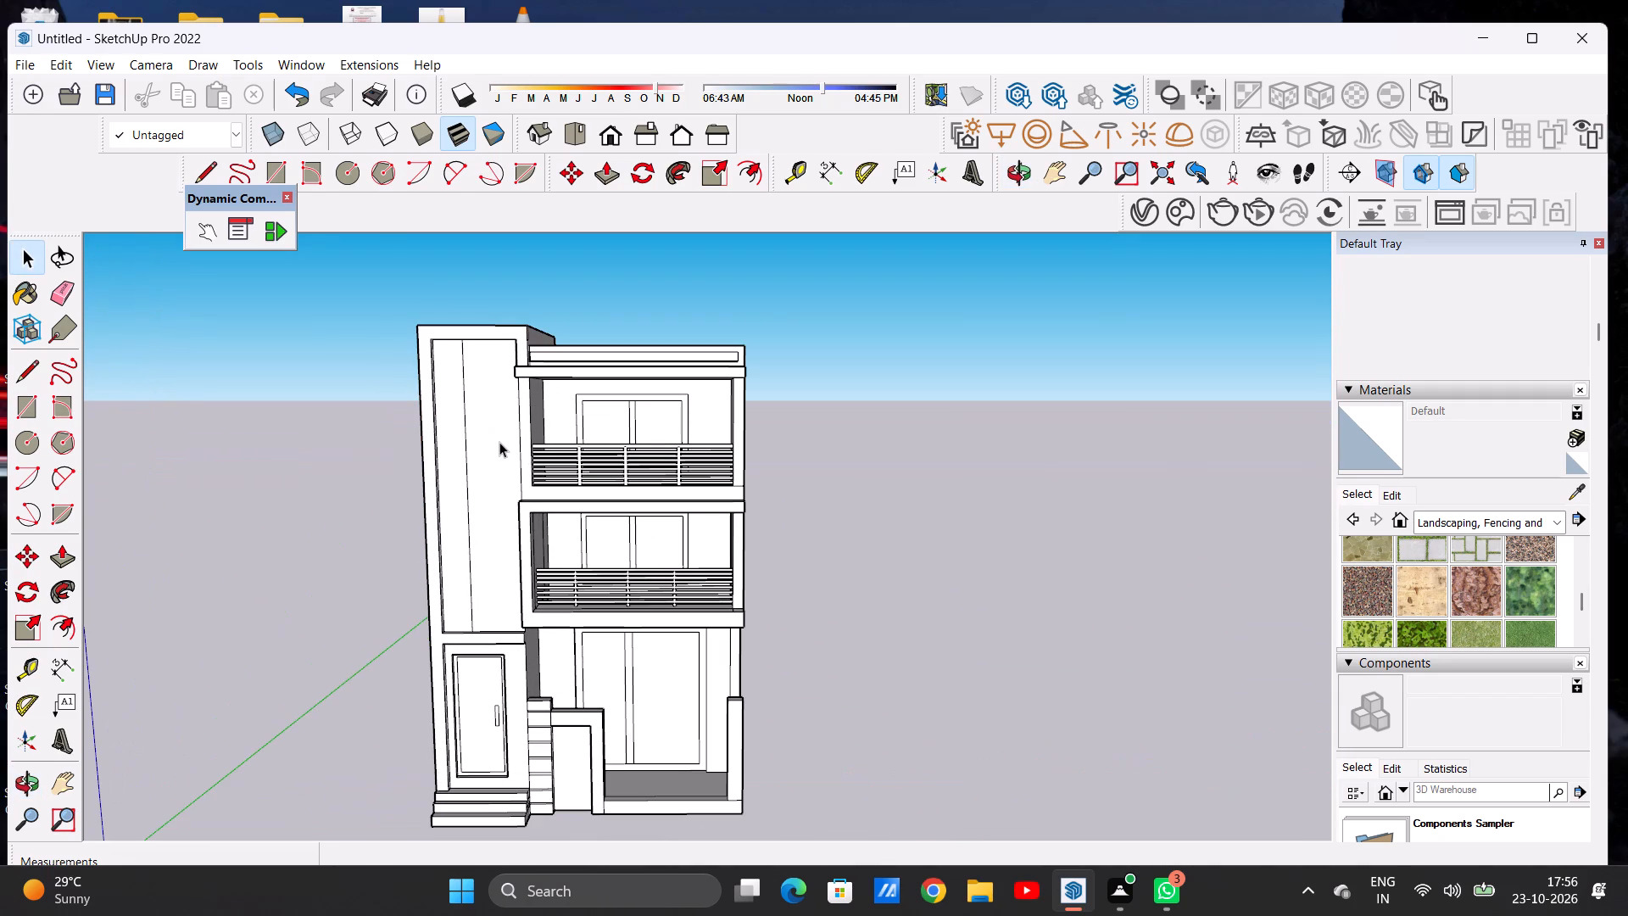
scroll(484, 441, "down", 4)
scroll(484, 441, "up", 1)
scroll(484, 441, "down", 3)
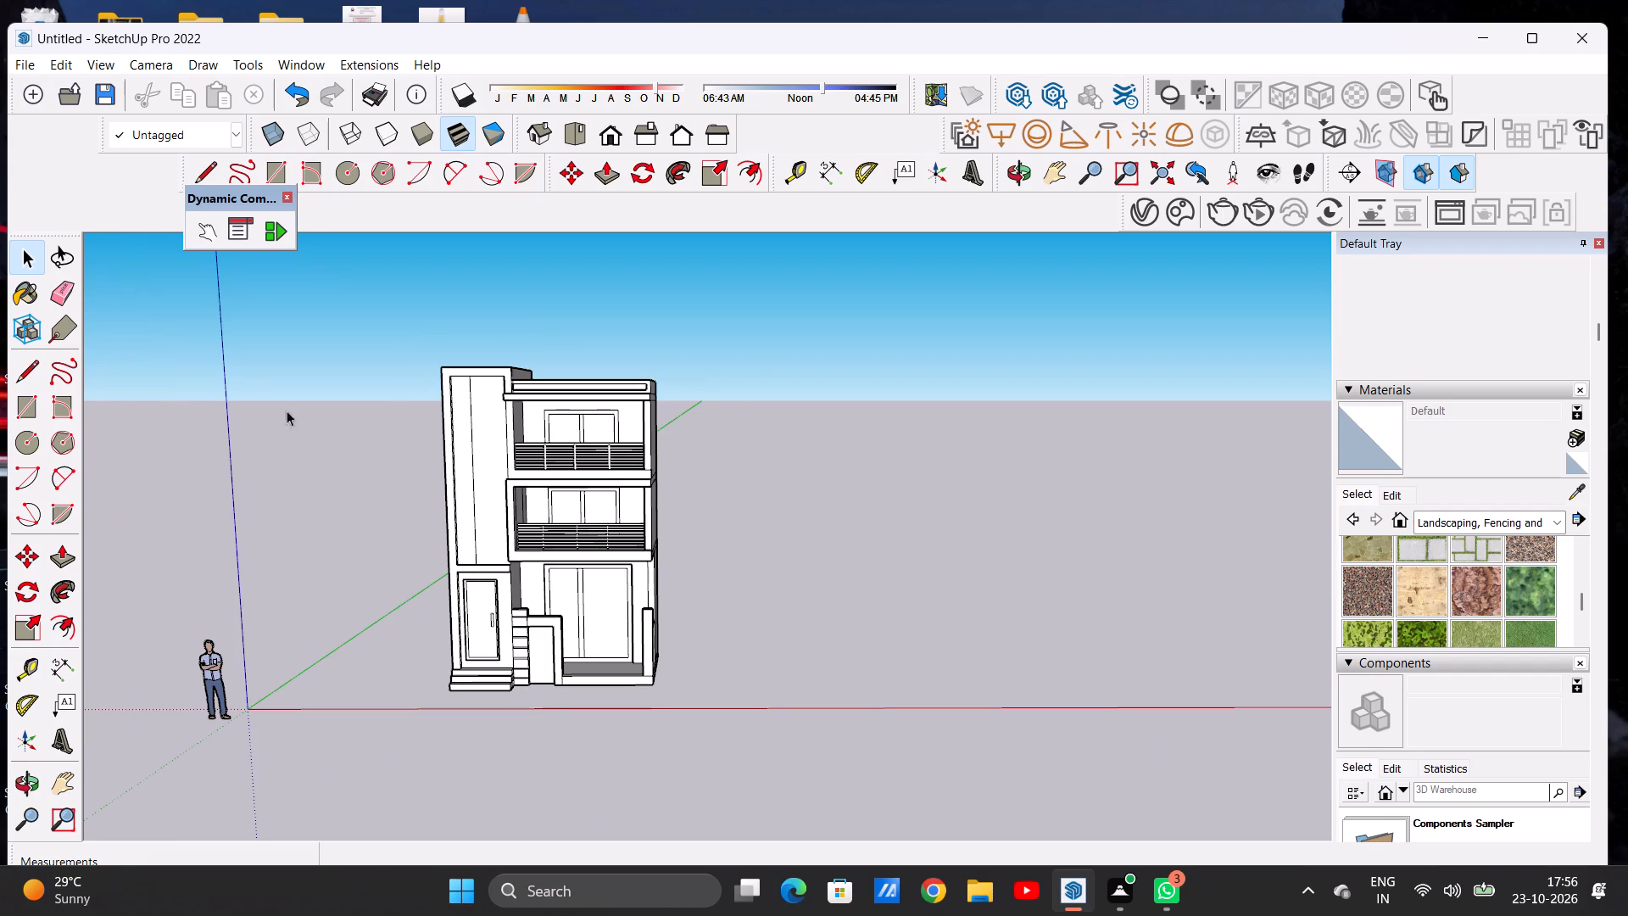
Draw a horizontal line about 1' 5 5/8" long across the tower panel's narrow strip, a little below its top edge.
scroll(360, 408, "up", 11)
middle_click(481, 394)
scroll(460, 380, "up", 4)
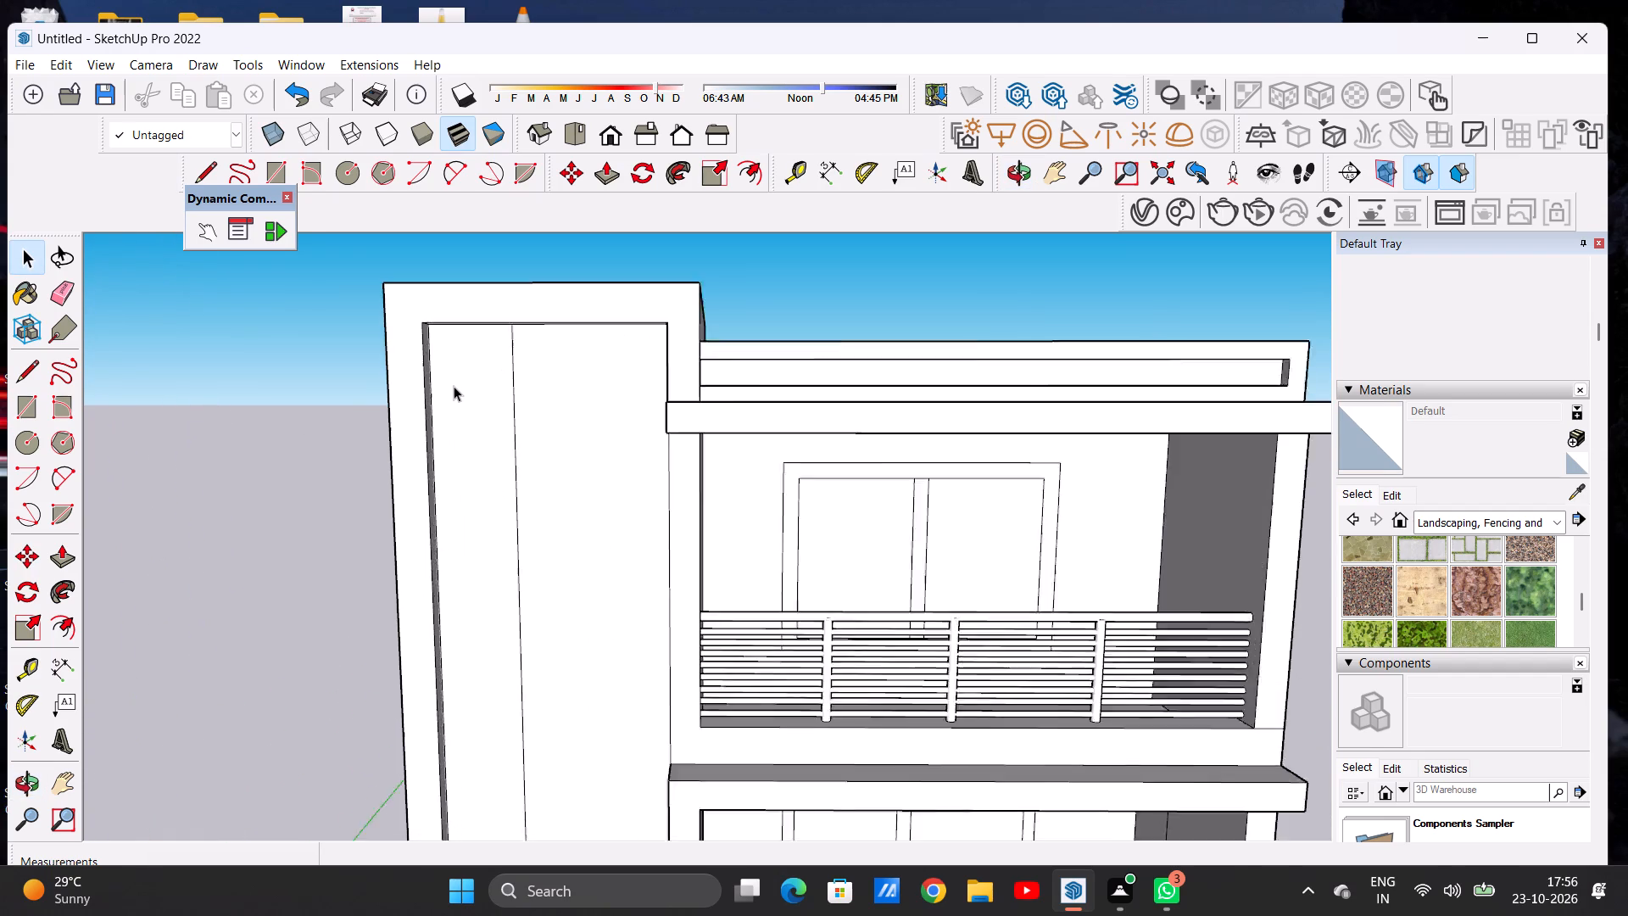
scroll(454, 386, "up", 3)
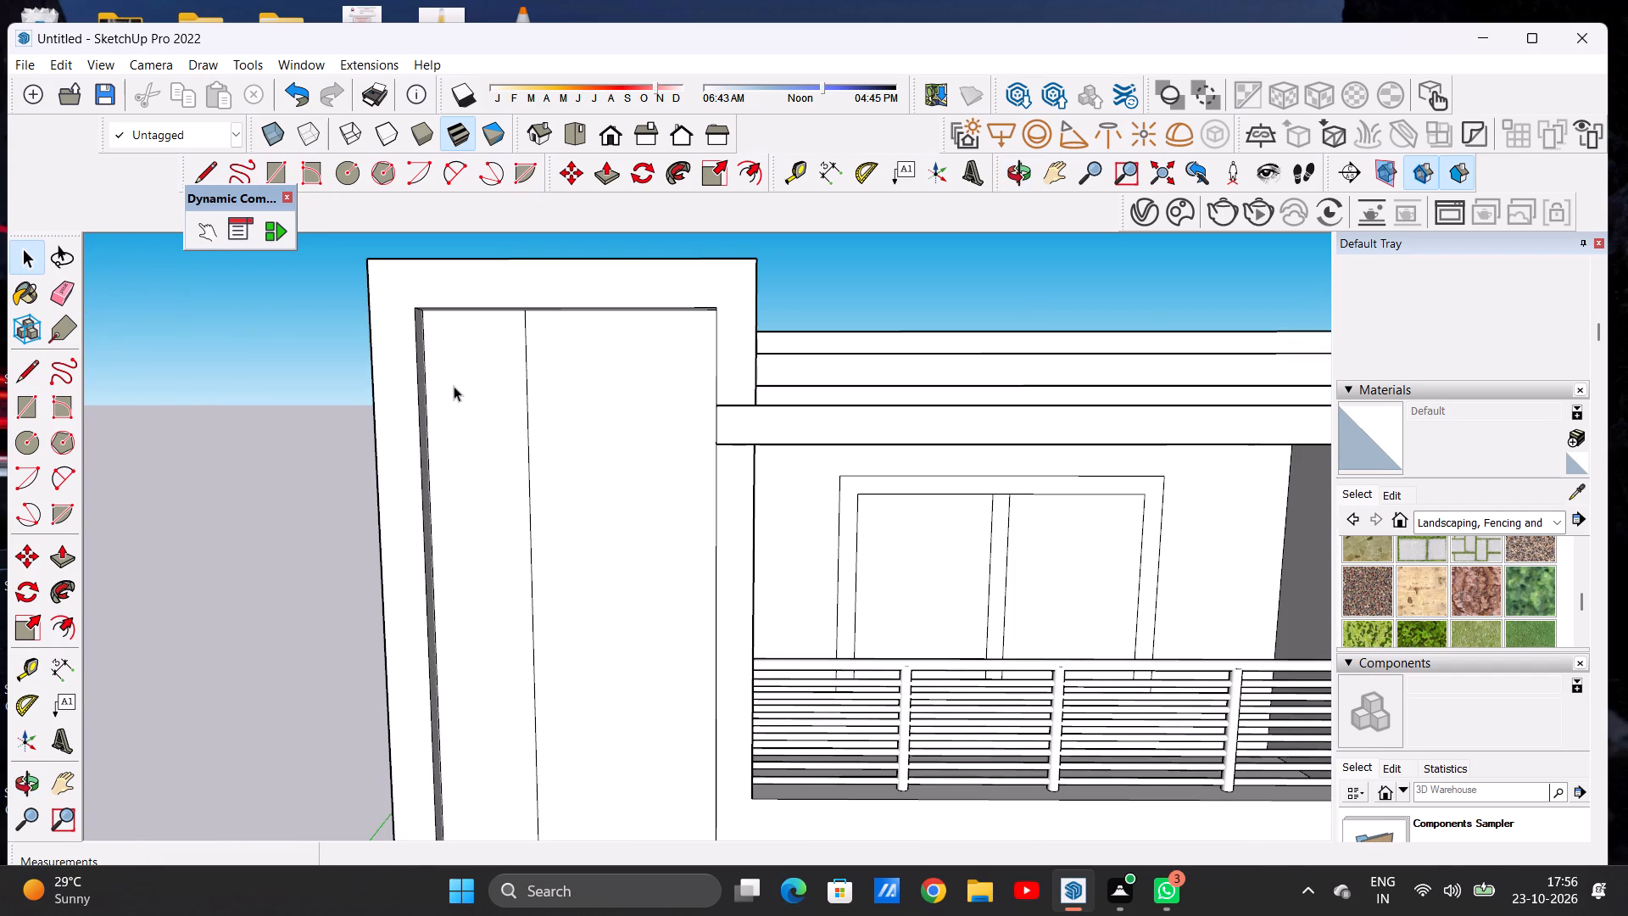
key("l")
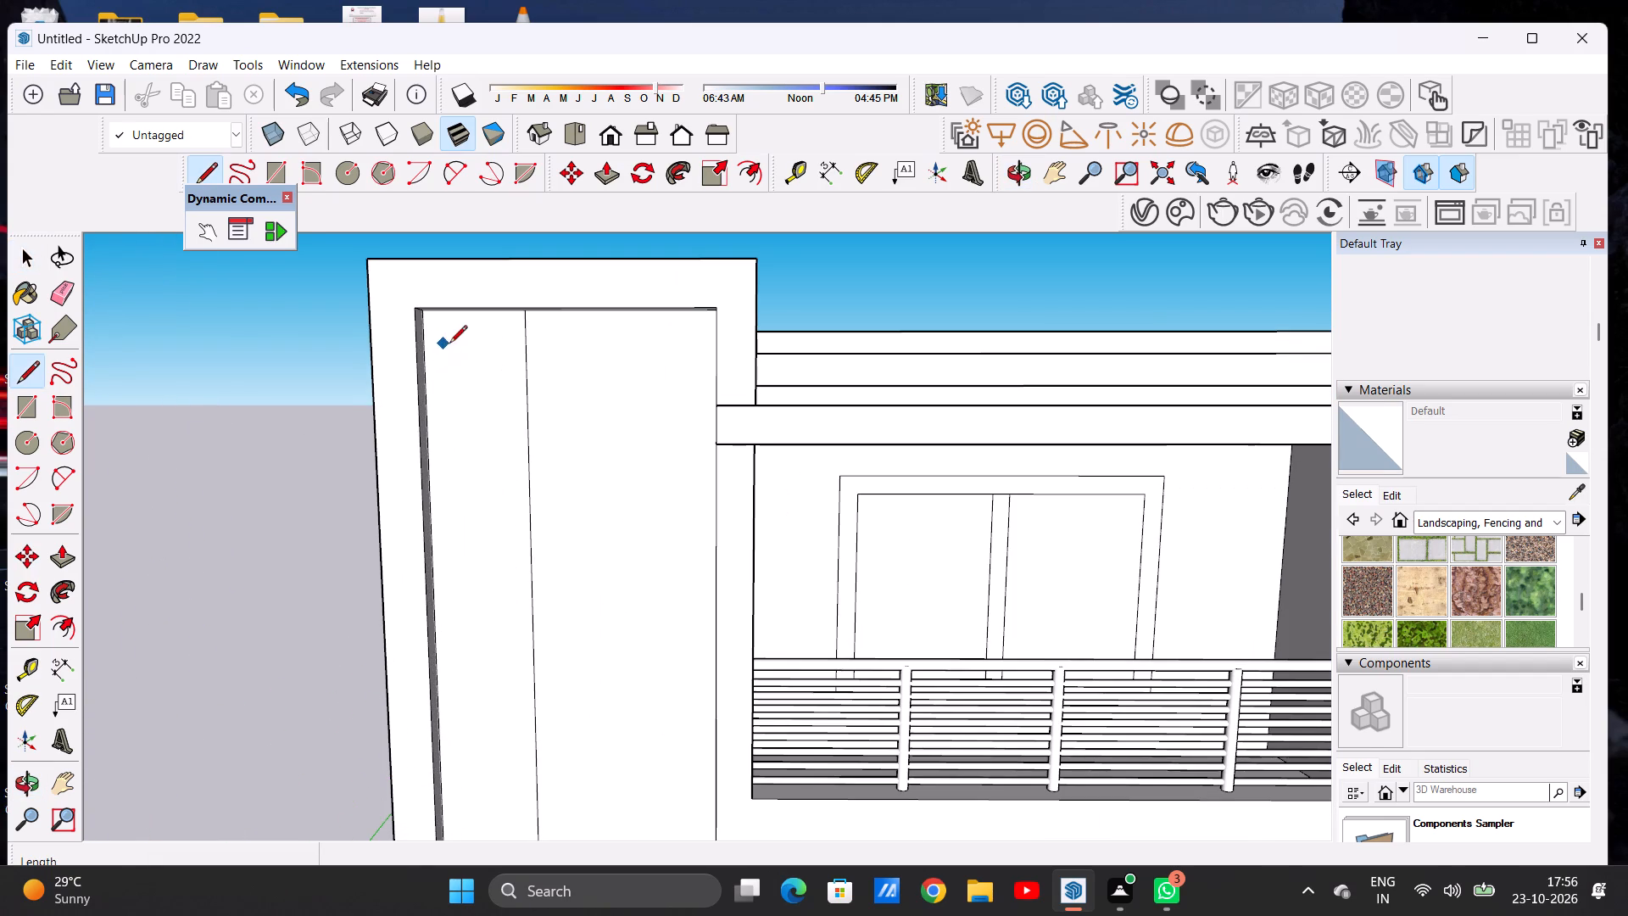
scroll(446, 355, "up", 3)
scroll(443, 357, "down", 1)
scroll(443, 357, "up", 1)
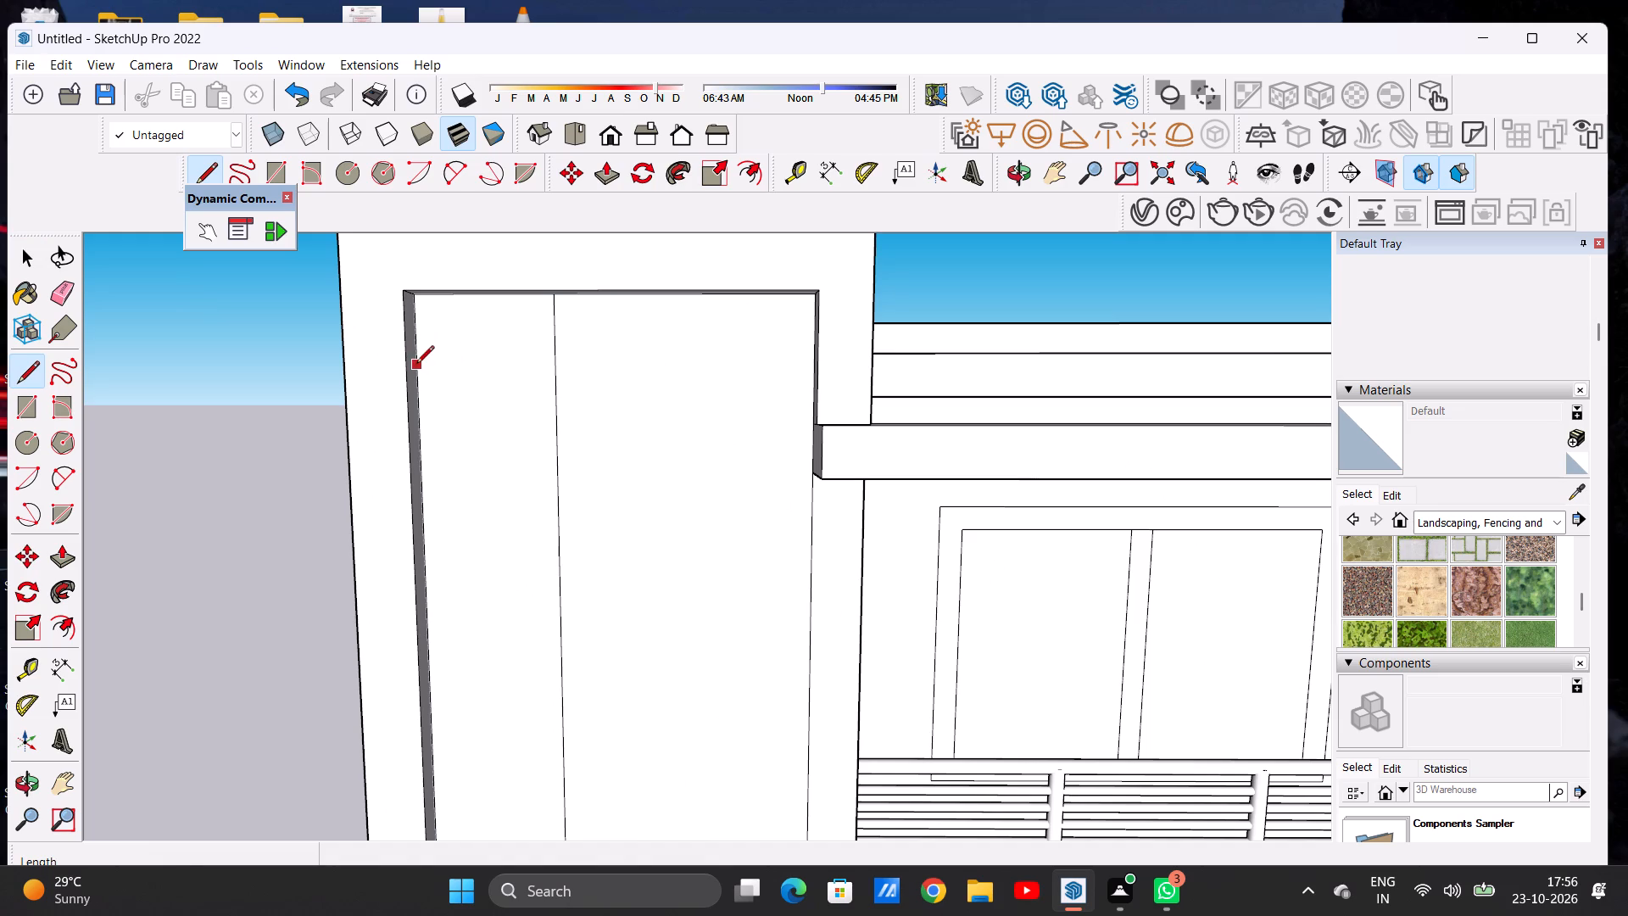
left_click(416, 365)
left_click(555, 370)
key("space")
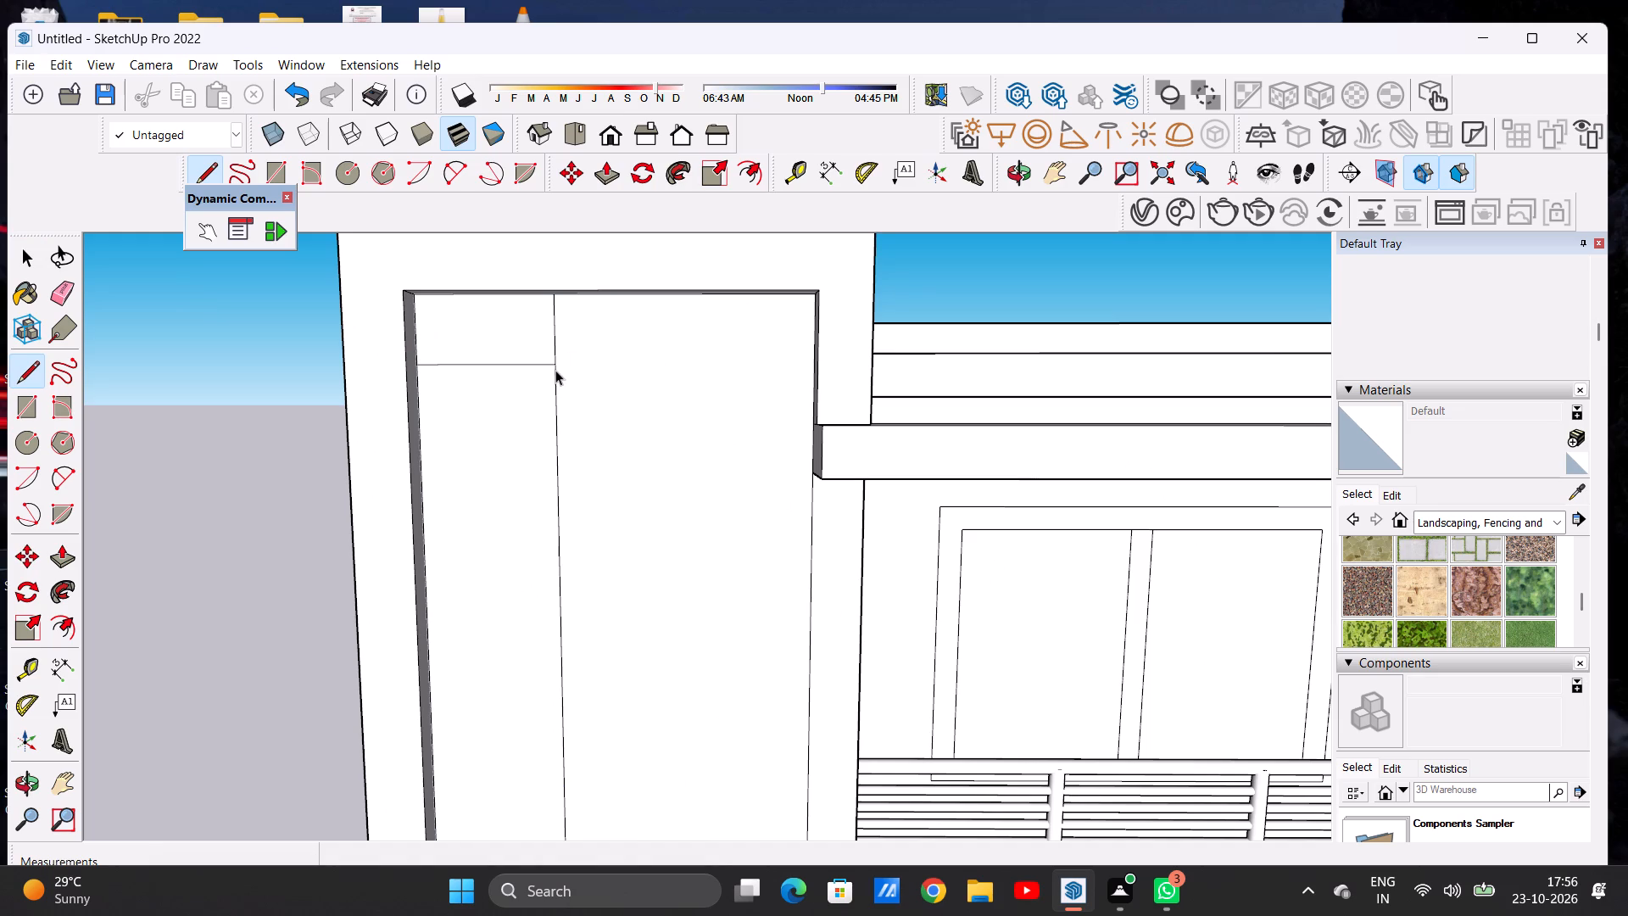
Draw a second horizontal line about 1' 5 5/8" long across the narrow strip, closely below the first one.
scroll(506, 373, "down", 17)
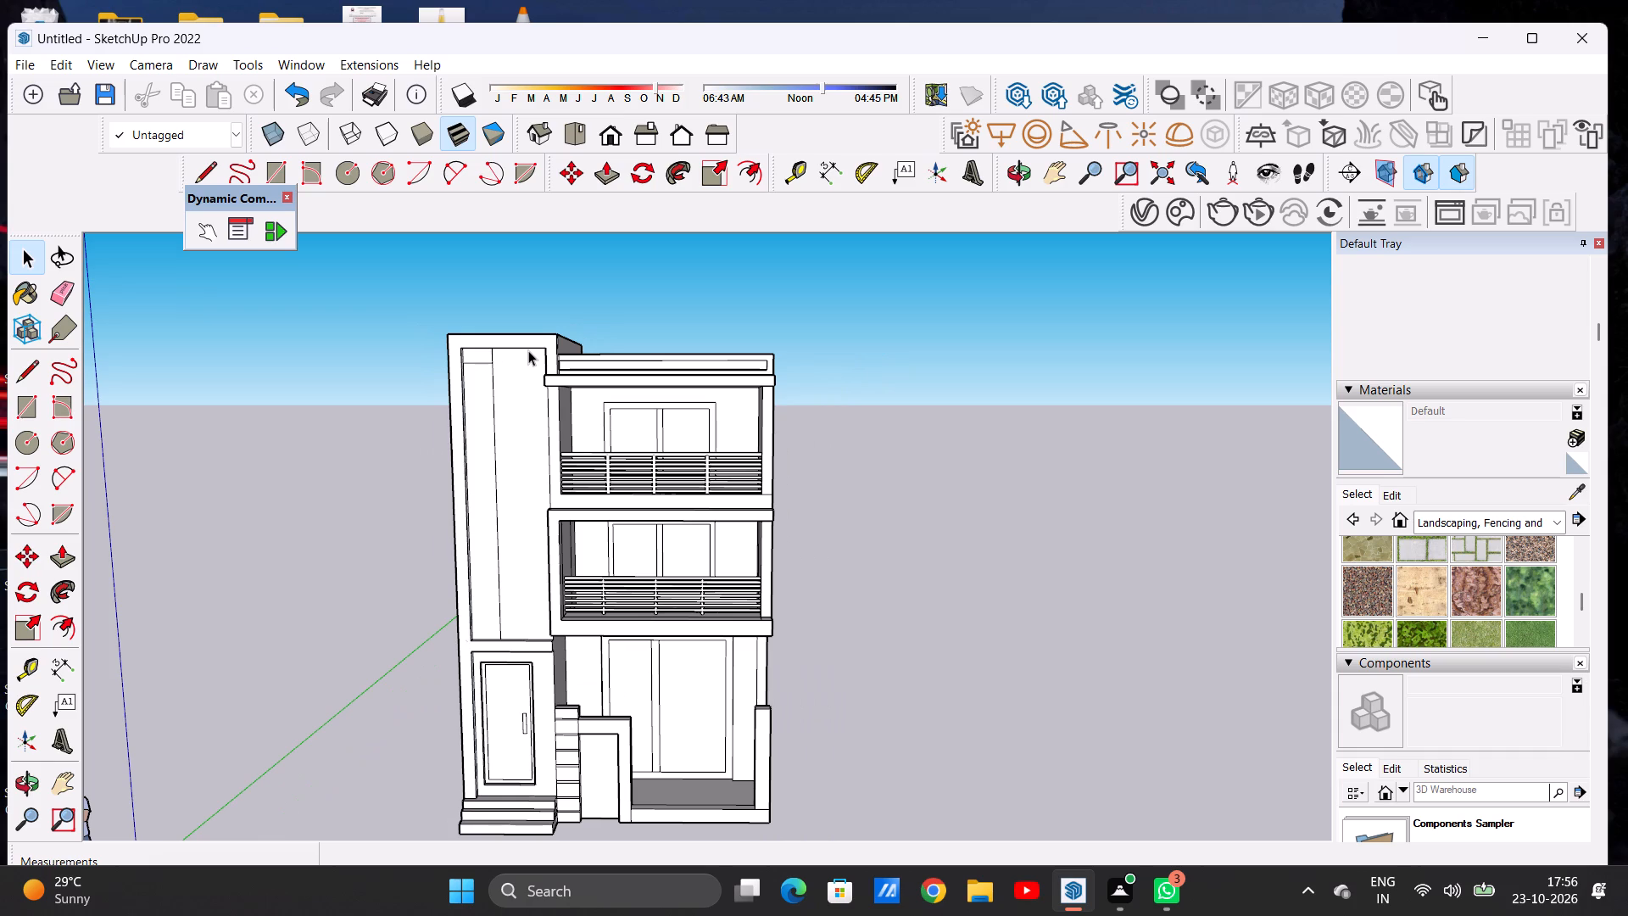
scroll(566, 399, "down", 1)
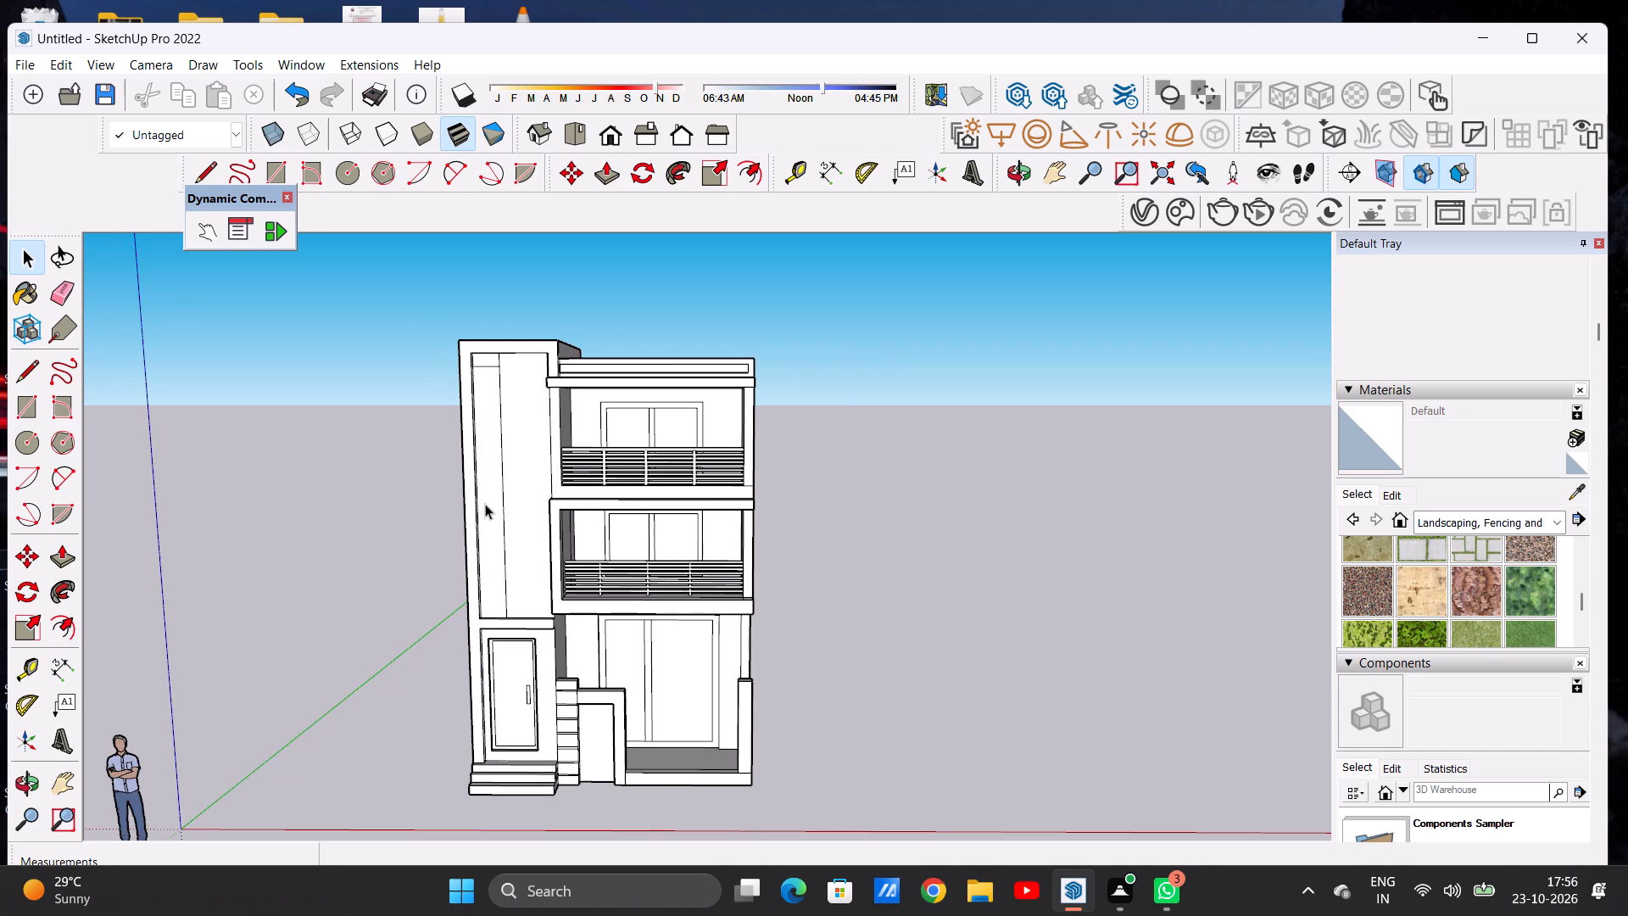
scroll(453, 526, "down", 4)
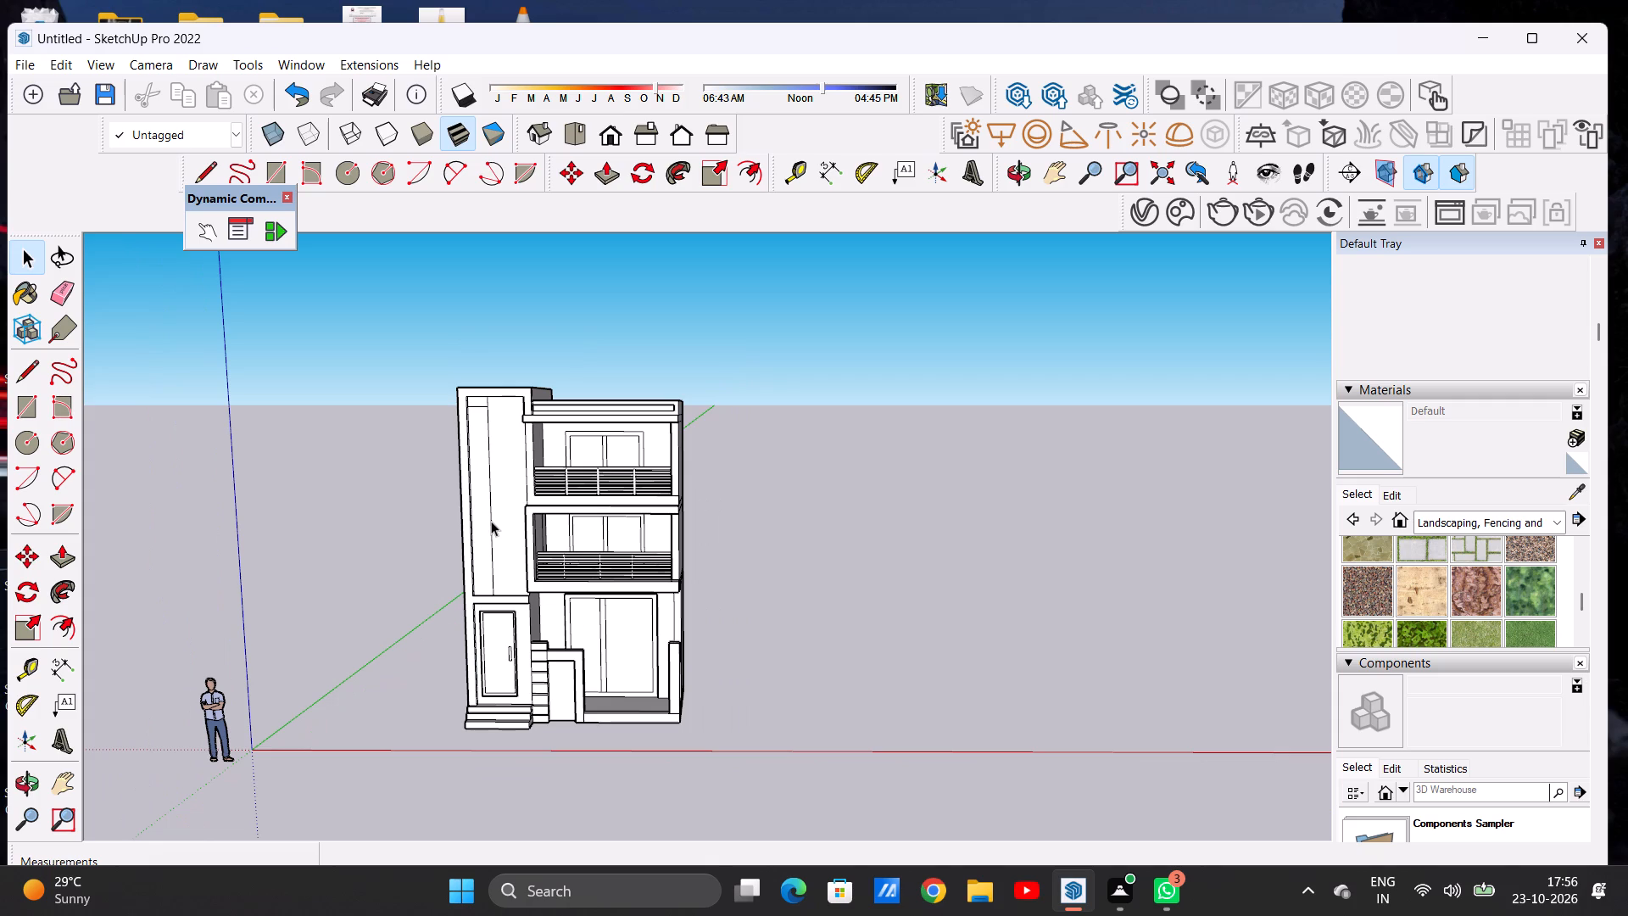
scroll(471, 515, "down", 3)
scroll(488, 449, "up", 16)
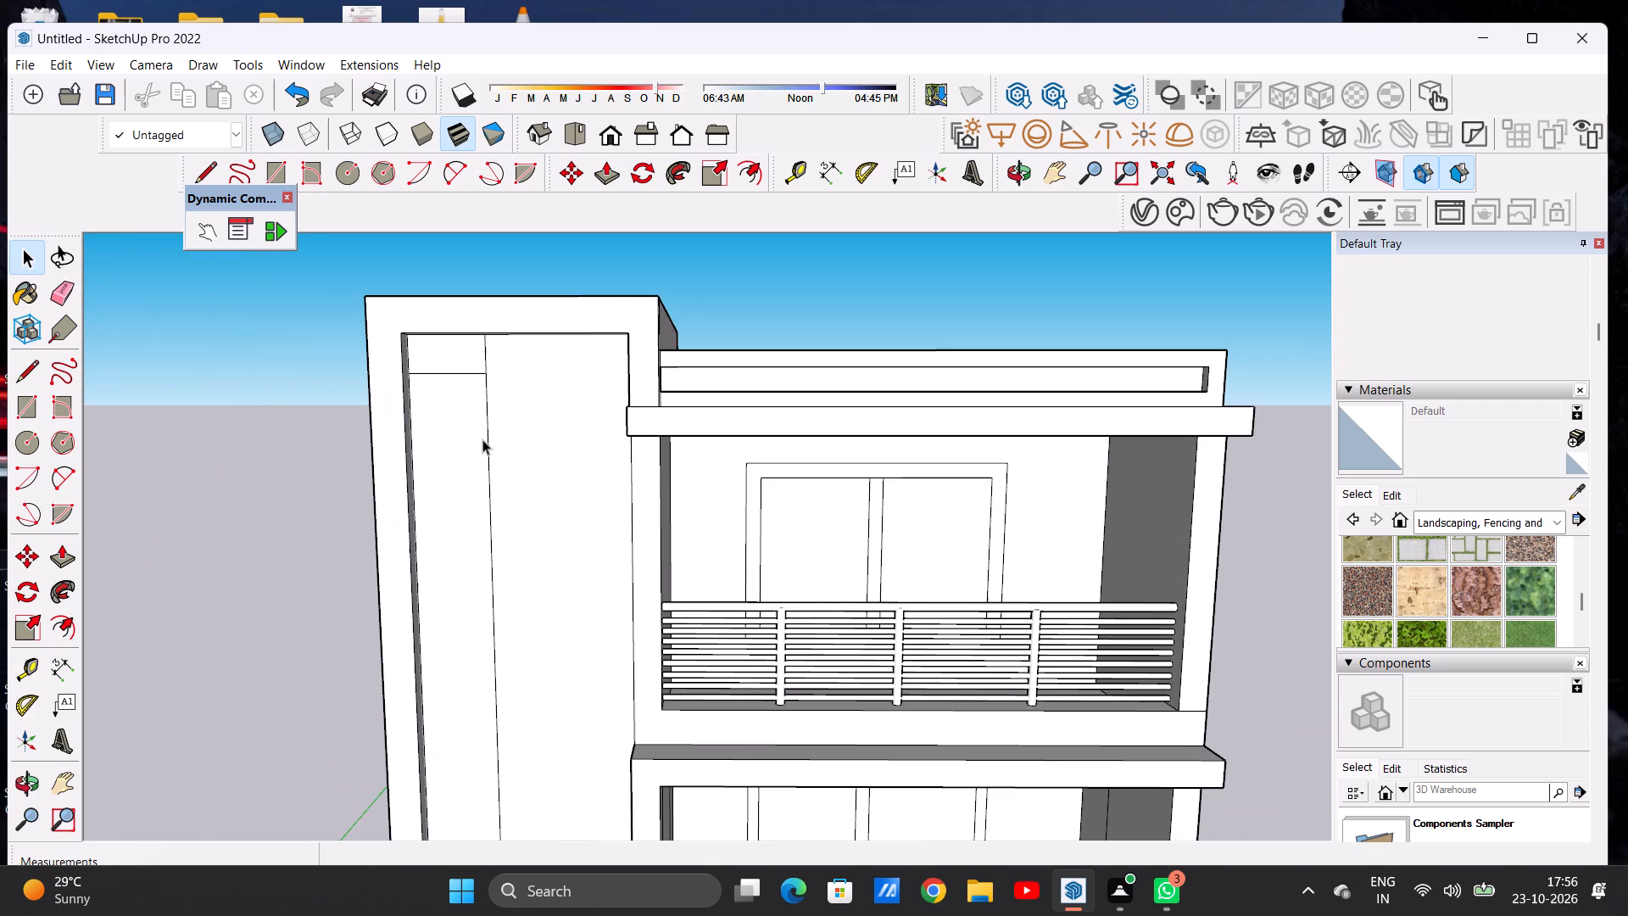
scroll(482, 439, "up", 1)
key("l")
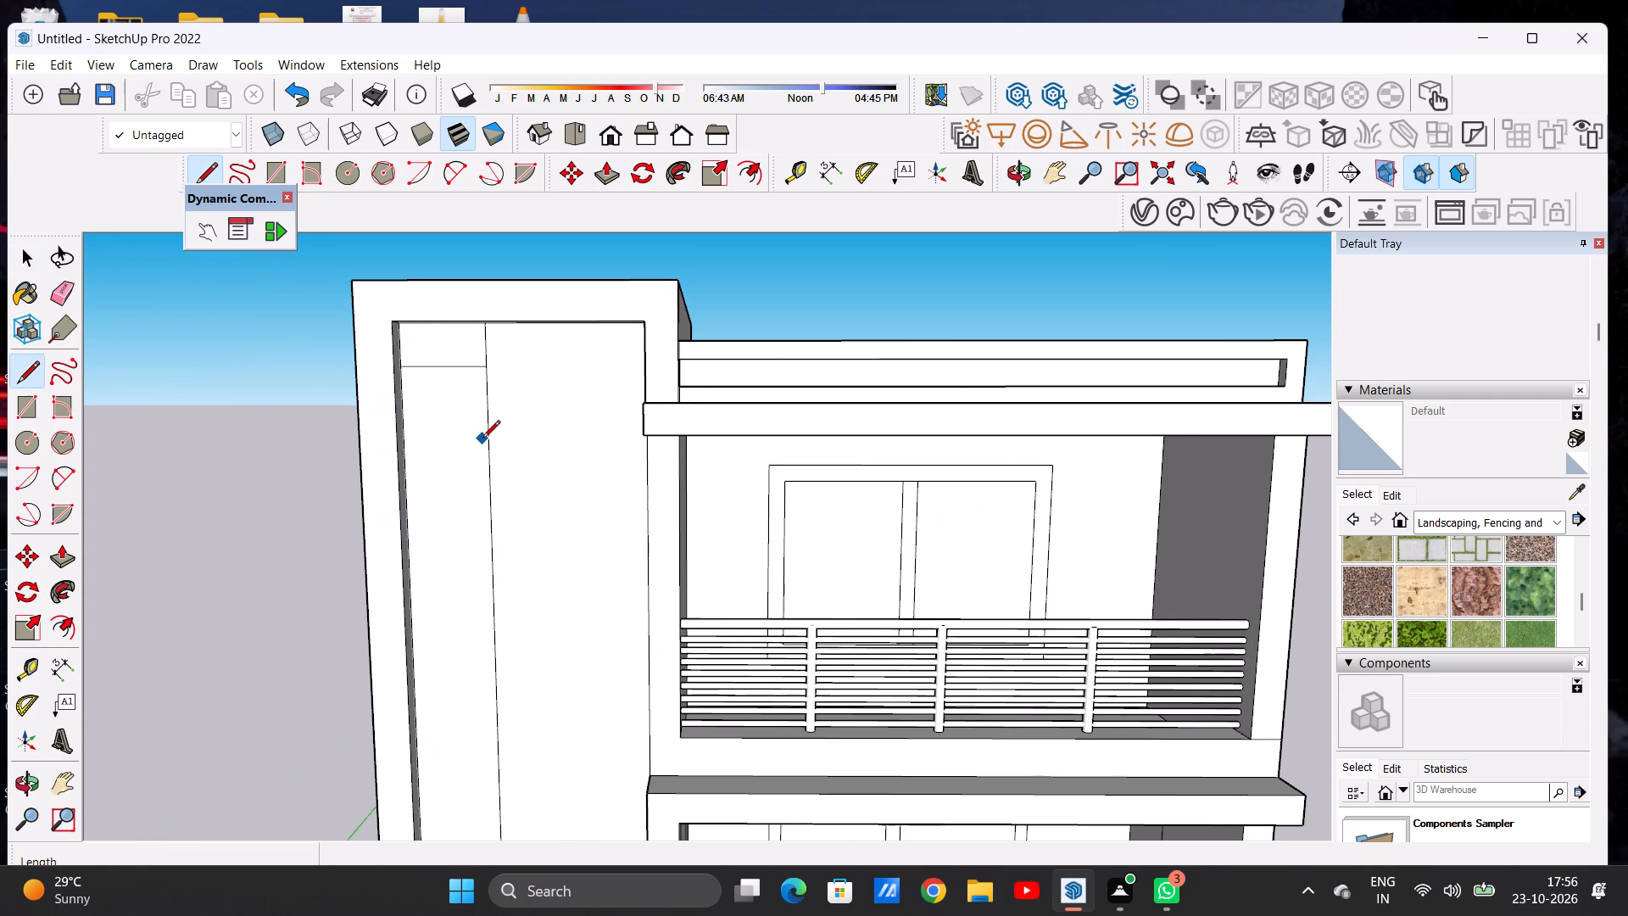
scroll(481, 378, "up", 5)
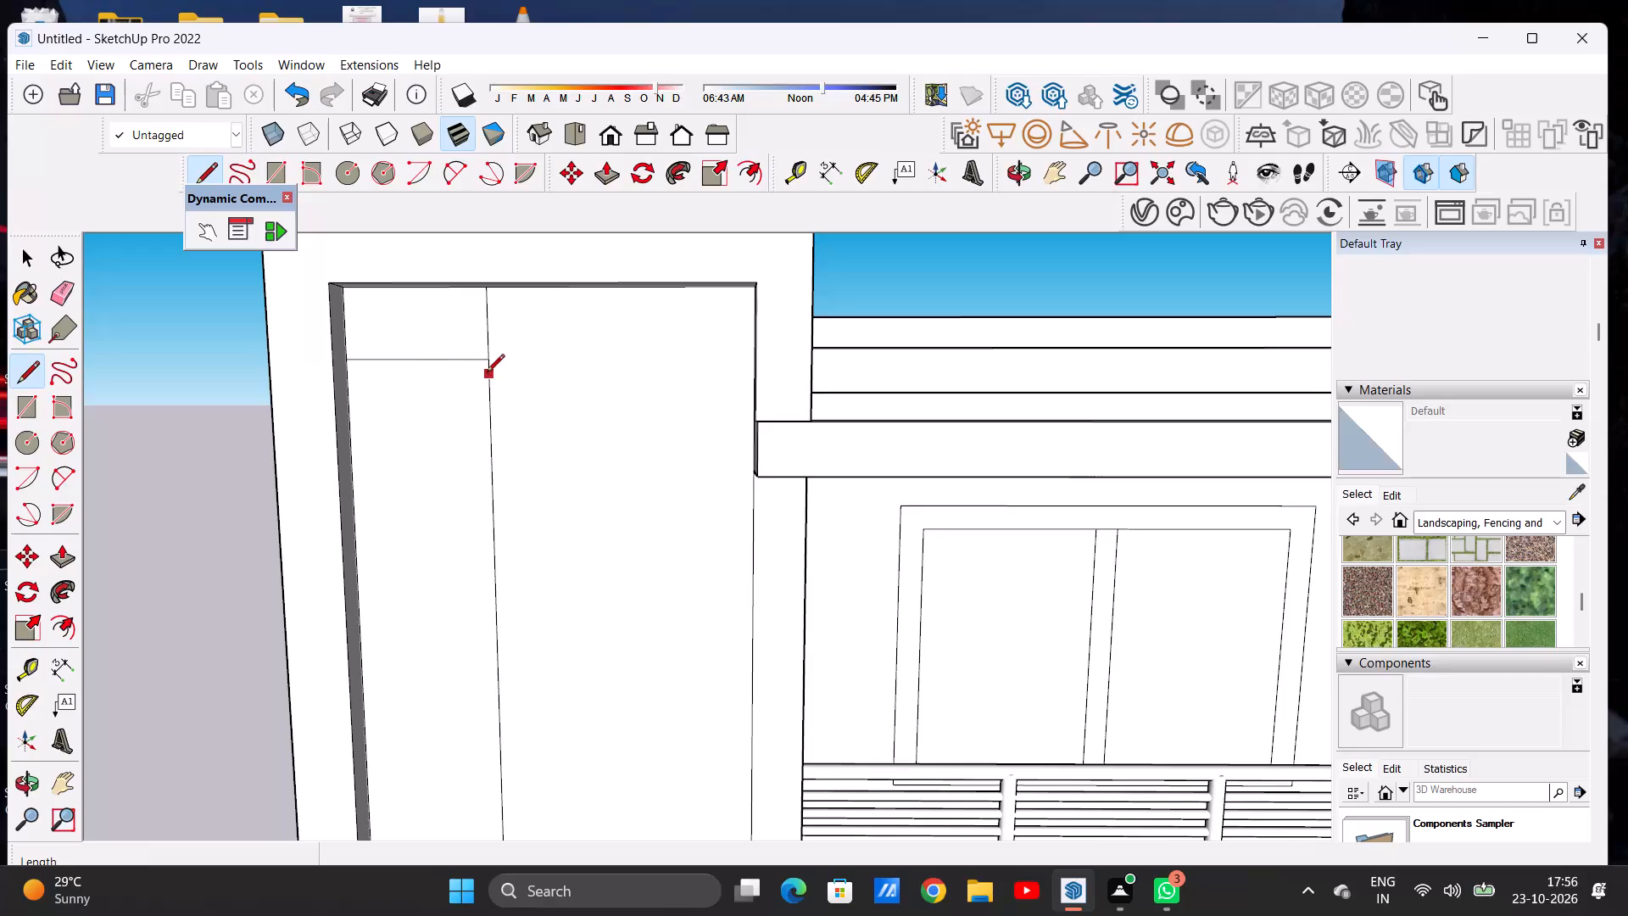
left_click(487, 373)
left_click(354, 378)
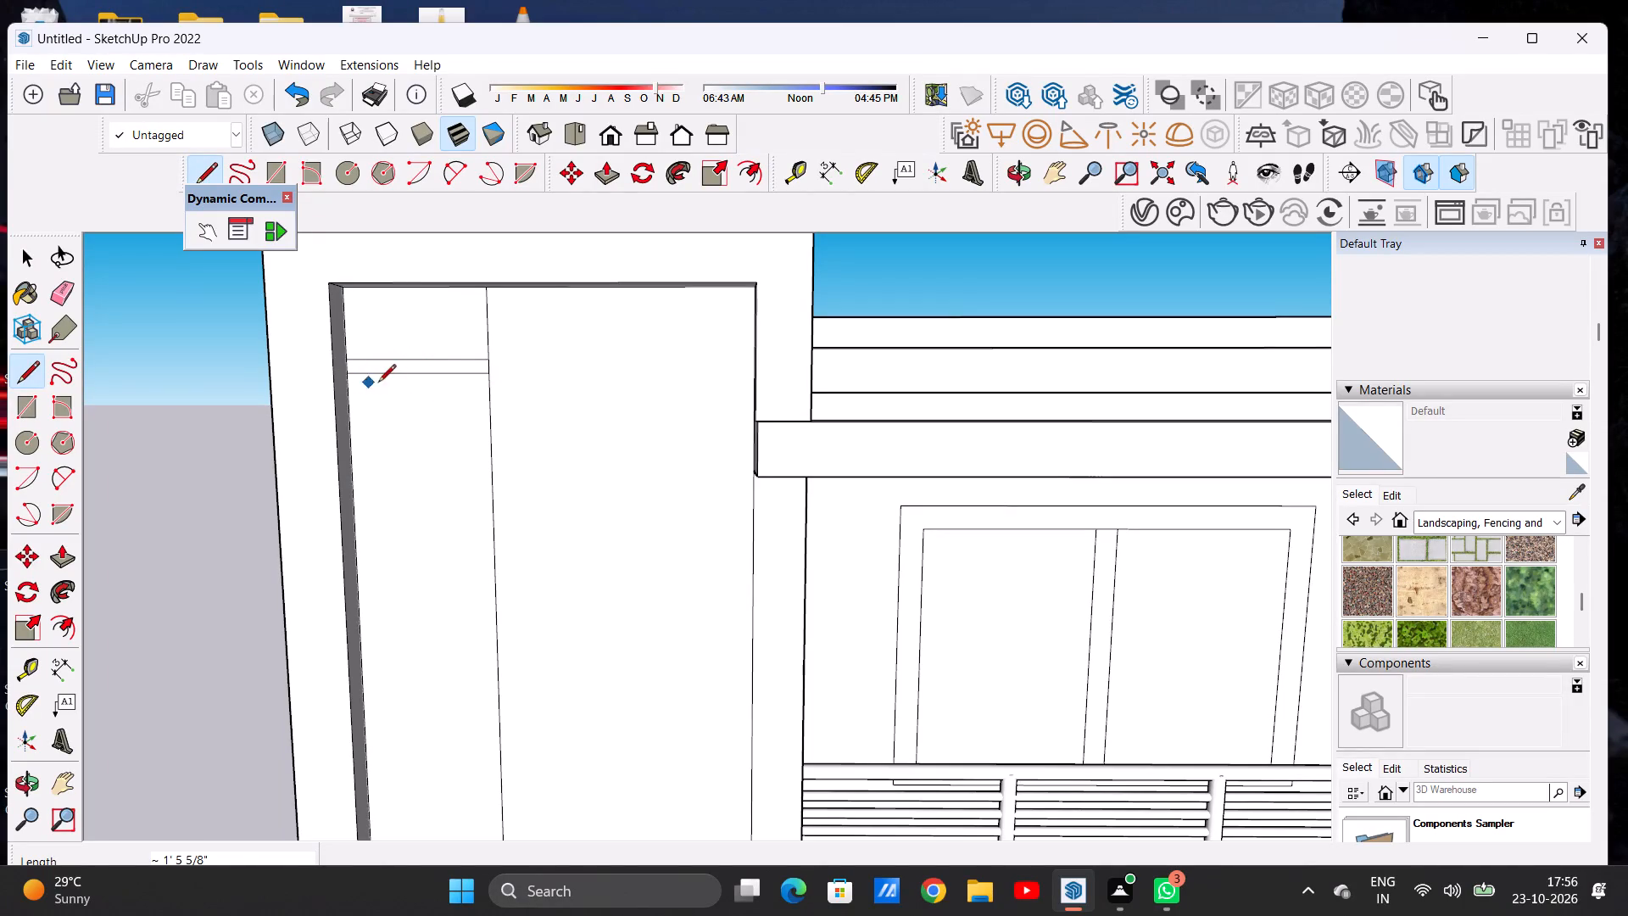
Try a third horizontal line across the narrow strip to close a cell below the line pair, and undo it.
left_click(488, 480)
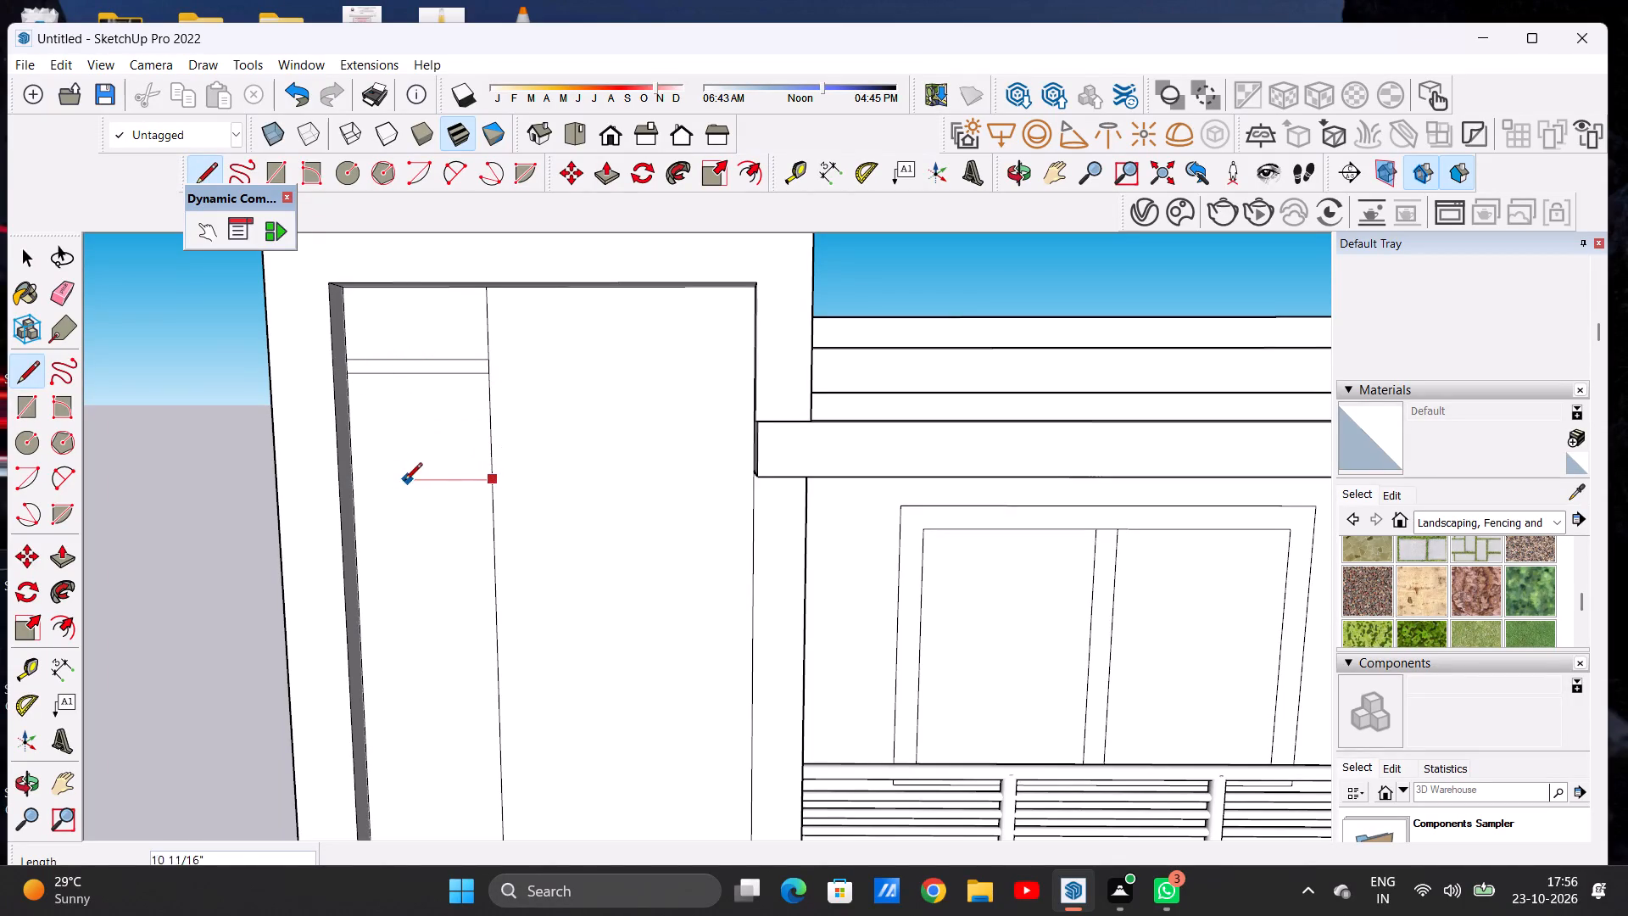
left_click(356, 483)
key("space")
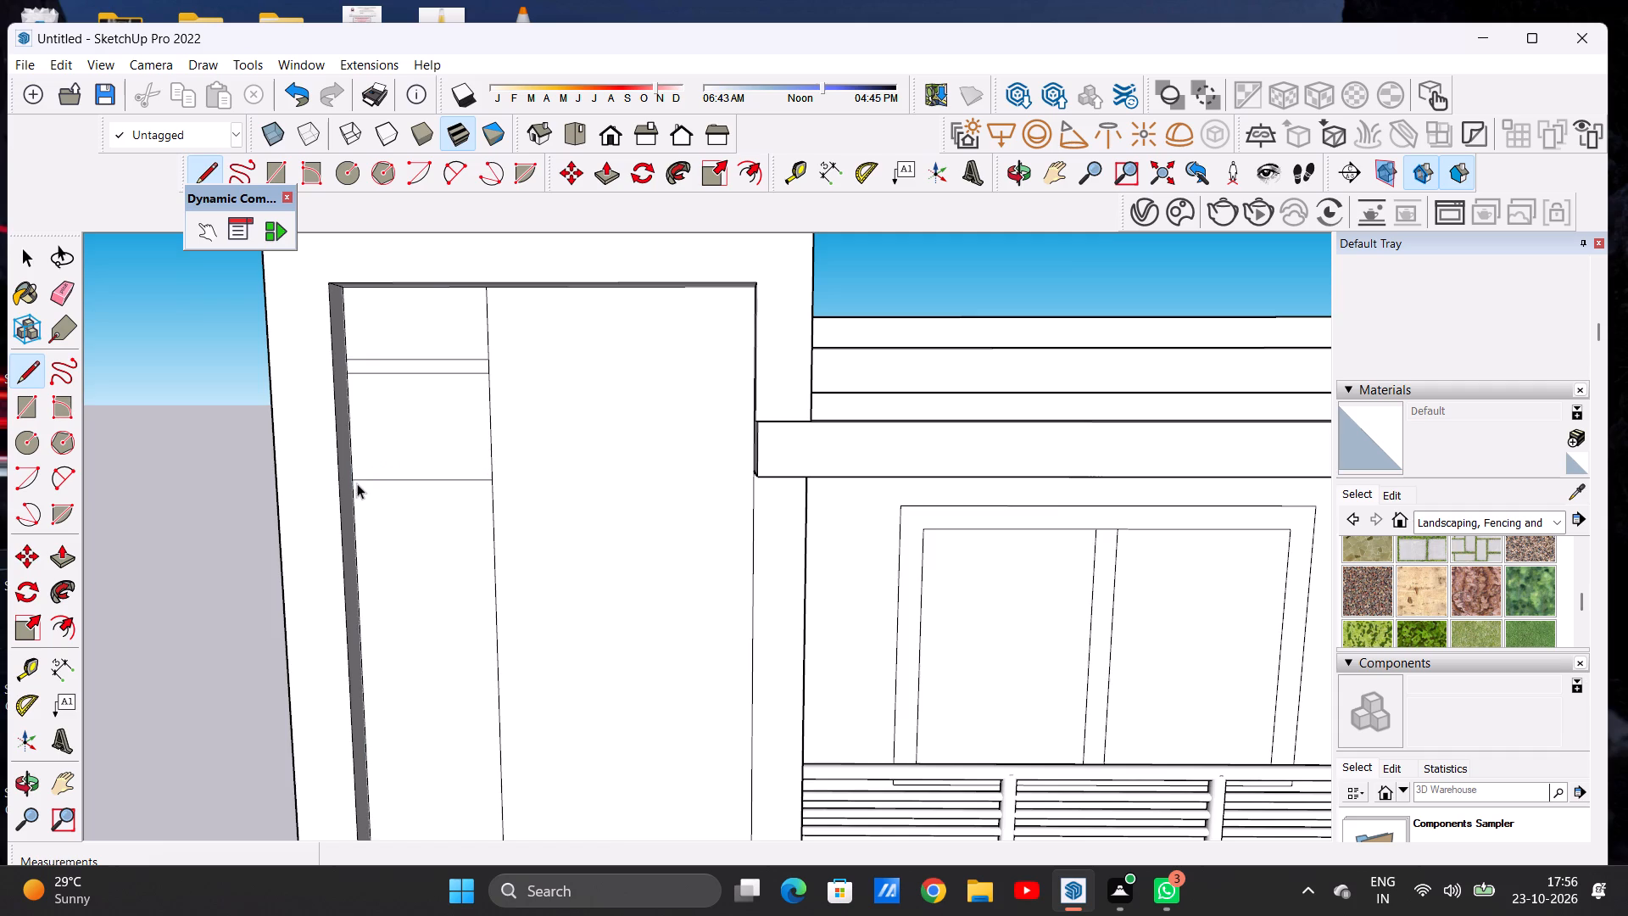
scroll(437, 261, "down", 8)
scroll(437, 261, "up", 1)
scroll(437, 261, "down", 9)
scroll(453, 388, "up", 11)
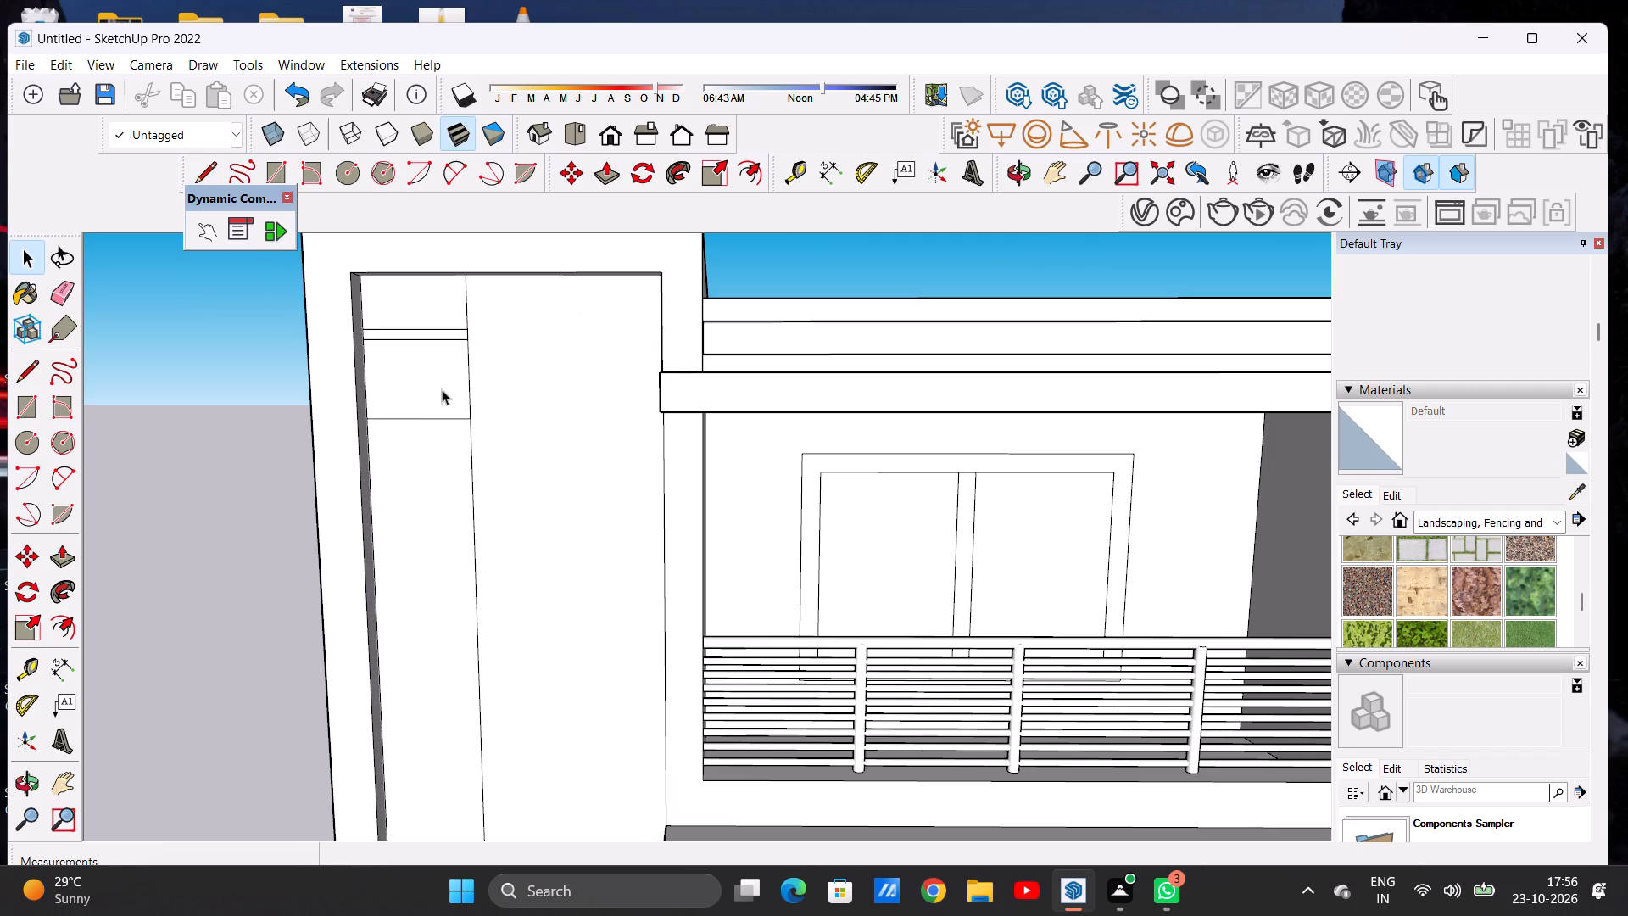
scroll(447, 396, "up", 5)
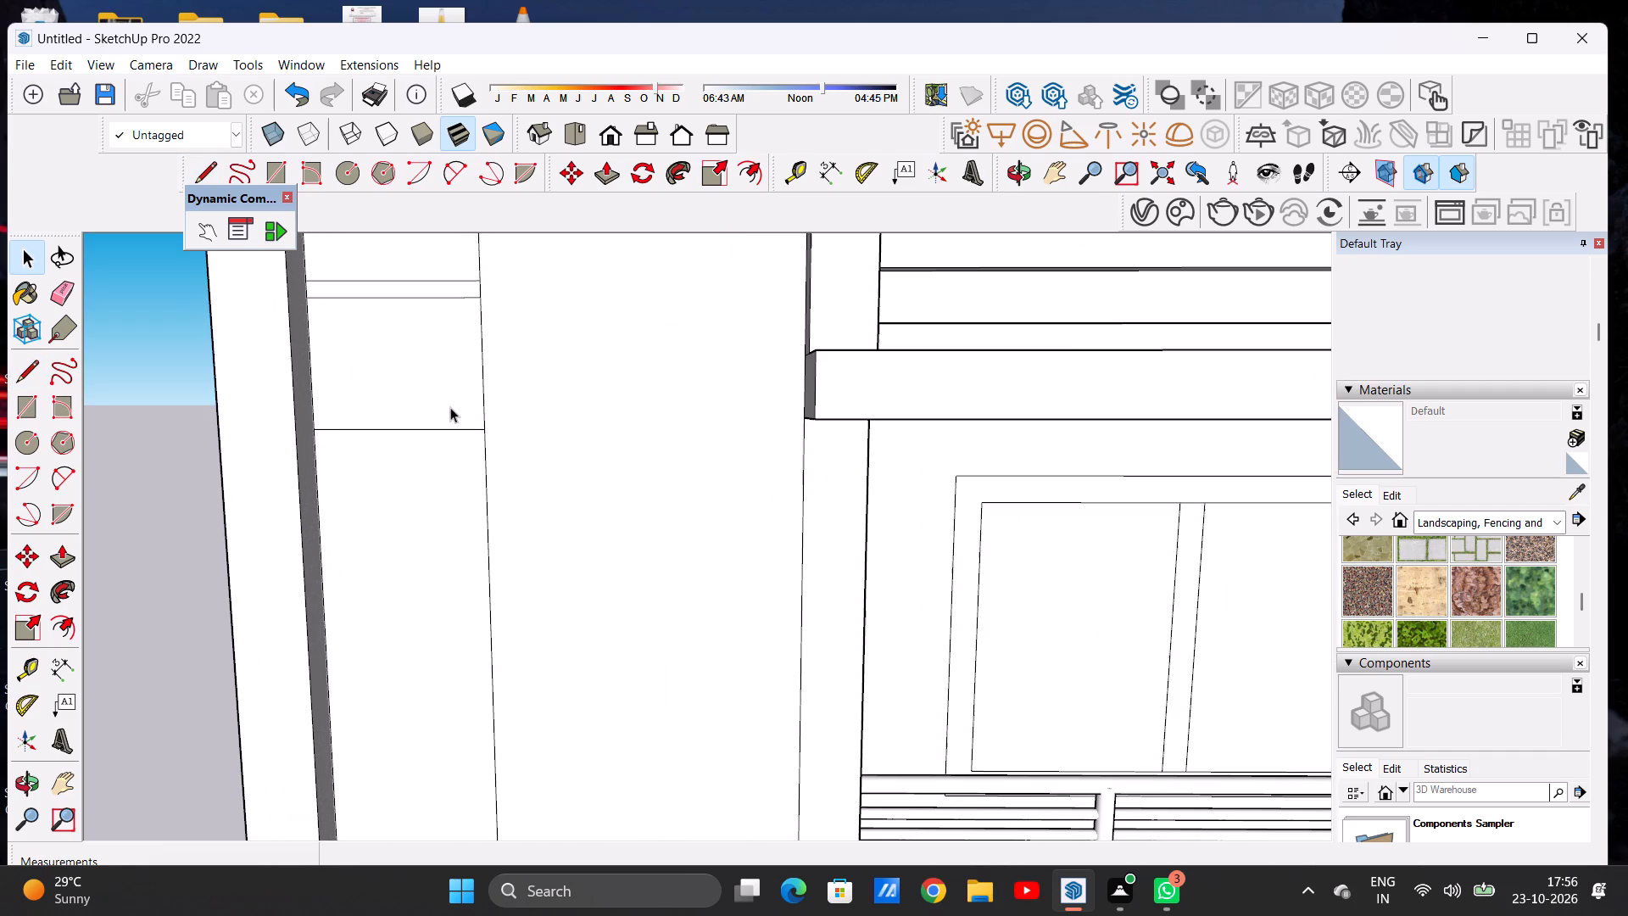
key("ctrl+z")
Draw a horizontal line across the narrow strip, slightly lower than the undone one, to close a roughly square cell.
key("l")
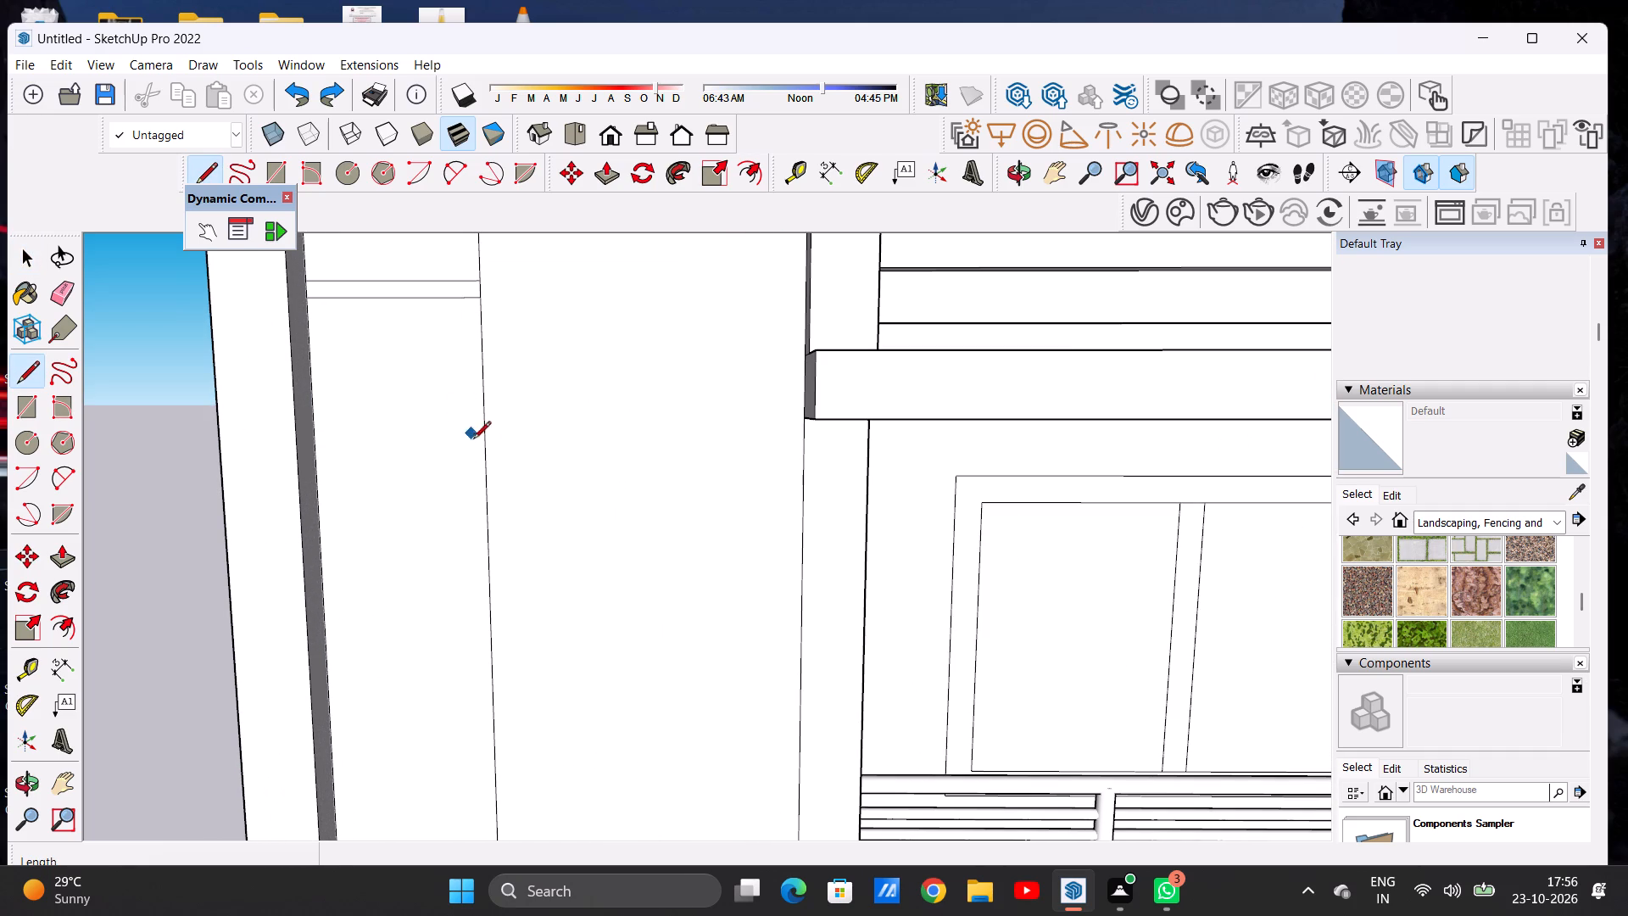
left_click(487, 454)
left_click(321, 451)
key("space")
Copy the square cell with its edges twice down the narrow strip, about 1' 5 9/16" apart, leaving thin gaps between cells.
double_click(380, 371)
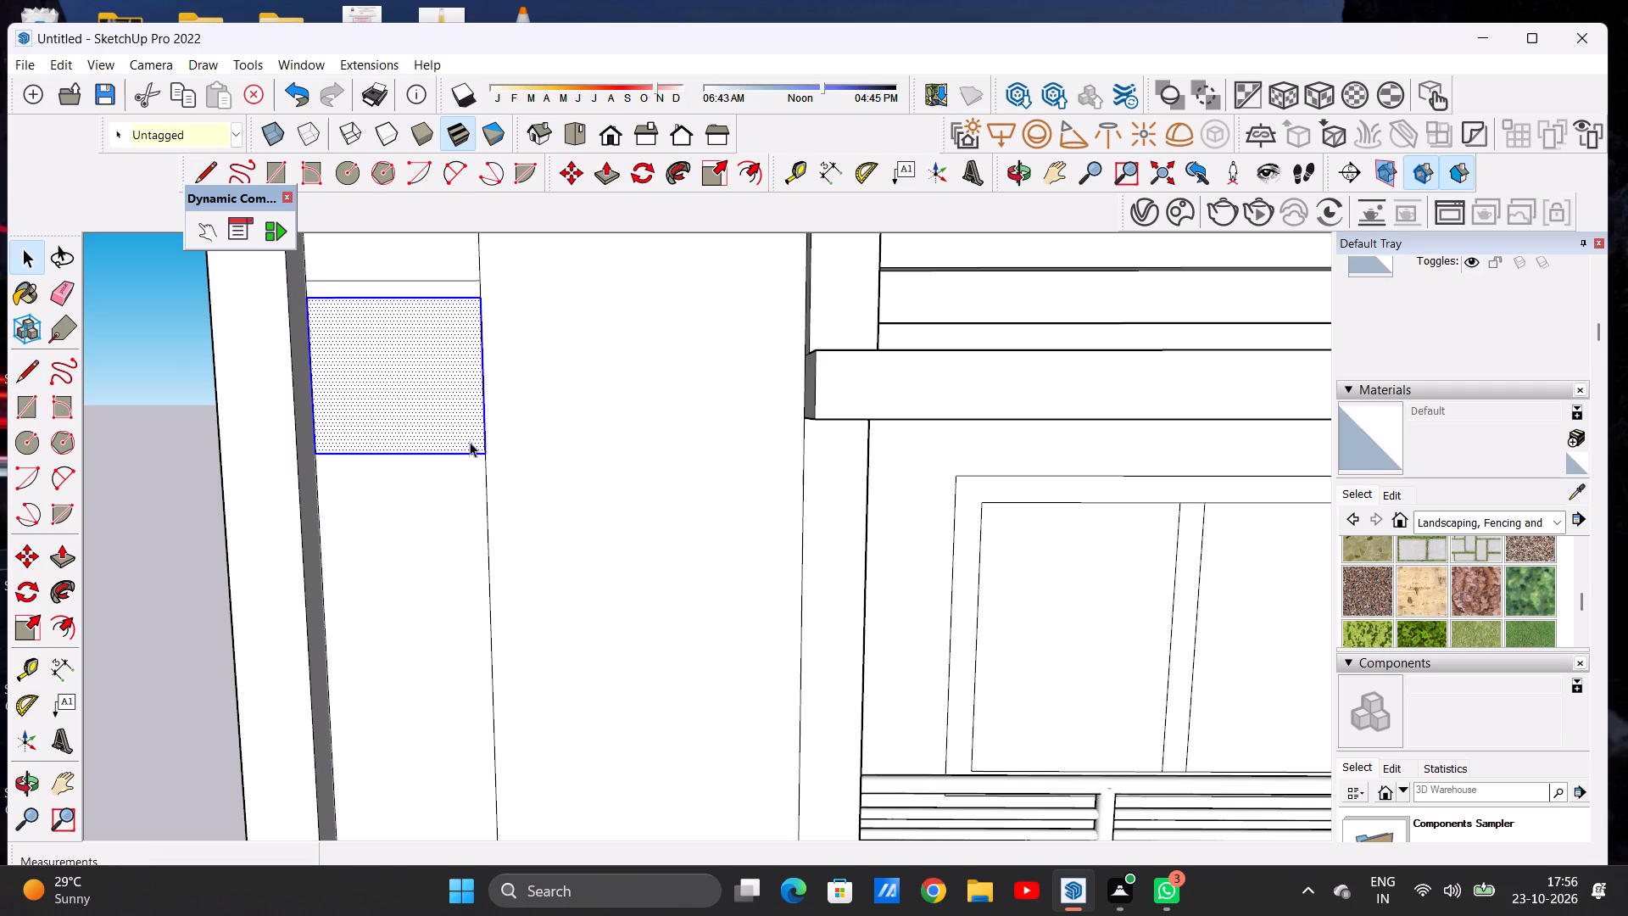
key("n")
key("m")
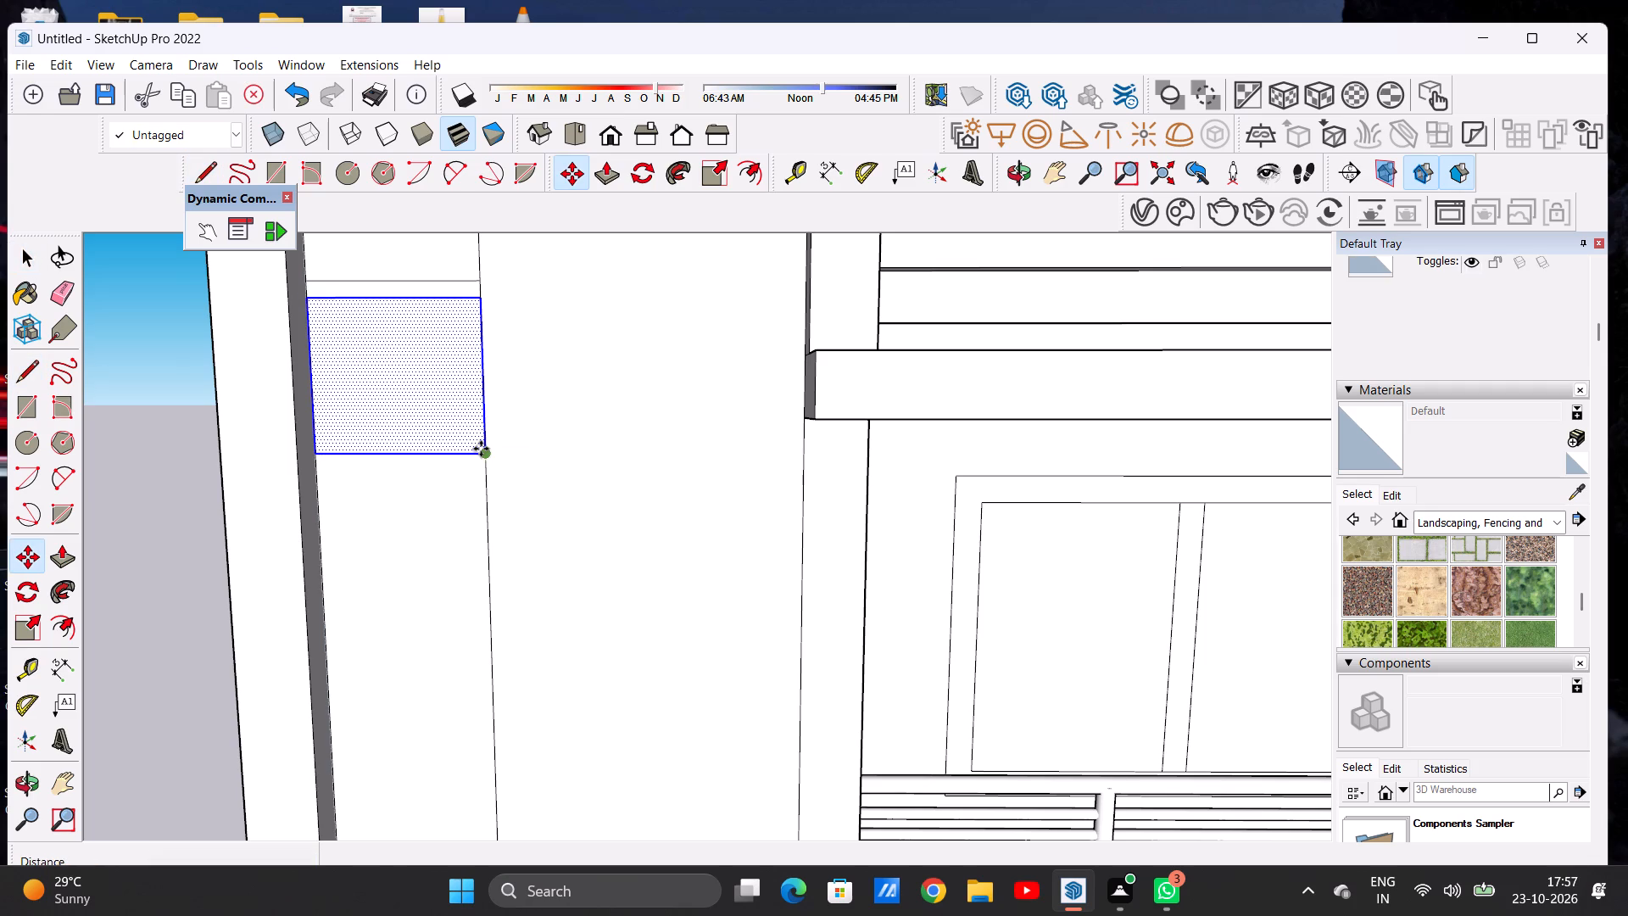
left_click(481, 449)
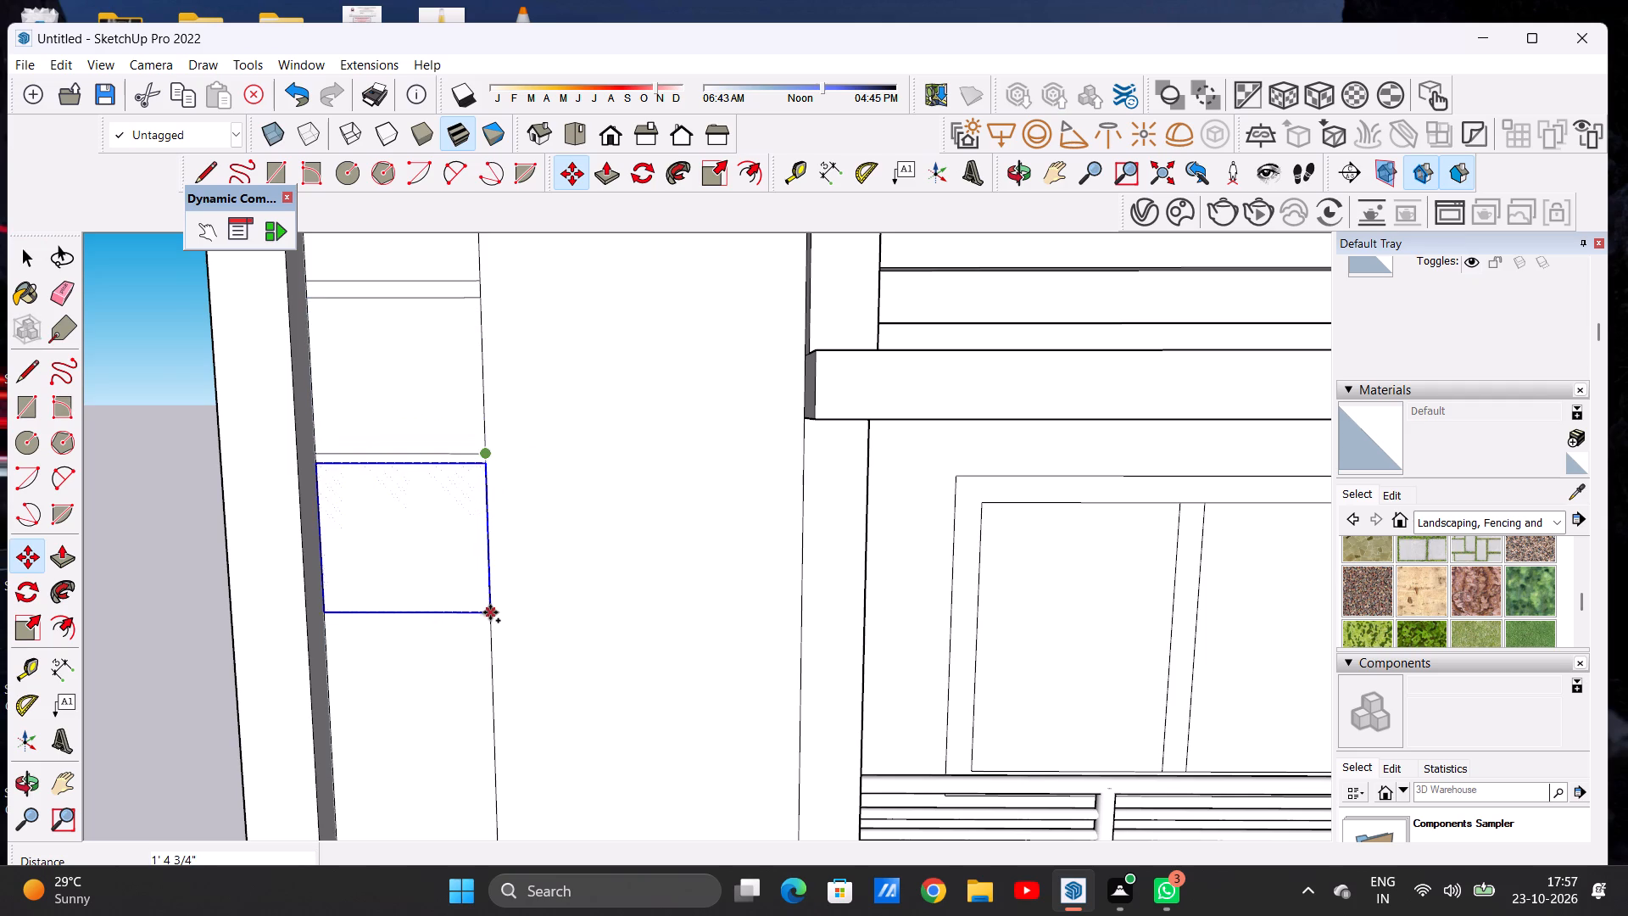
left_click(491, 618)
scroll(472, 404, "down", 6)
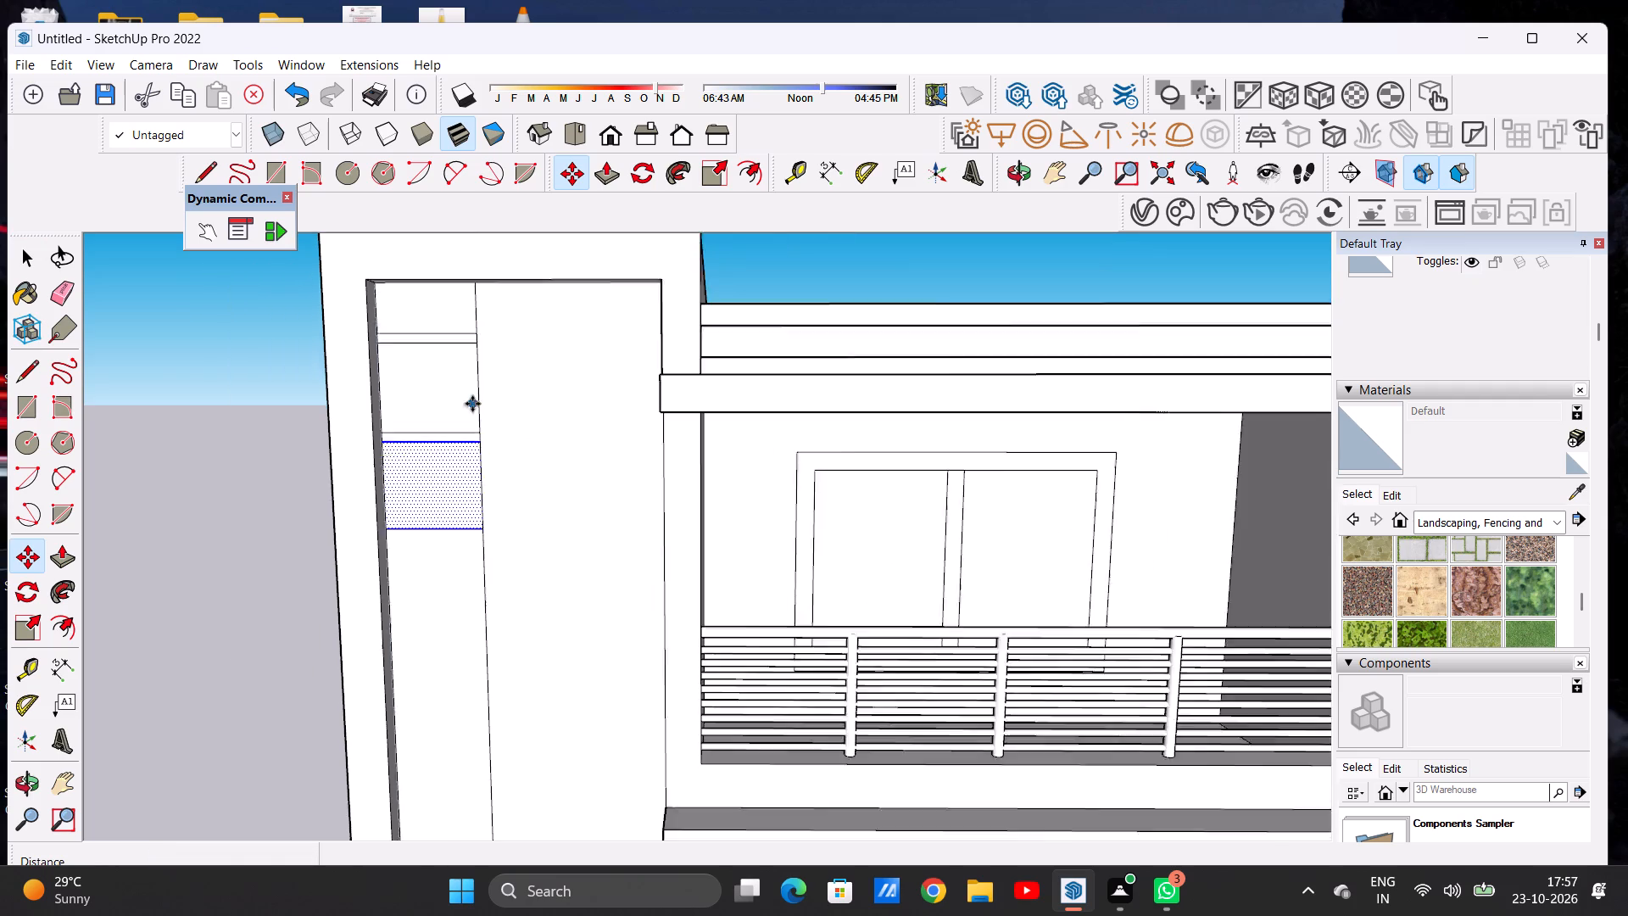
scroll(472, 404, "down", 10)
scroll(476, 481, "up", 11)
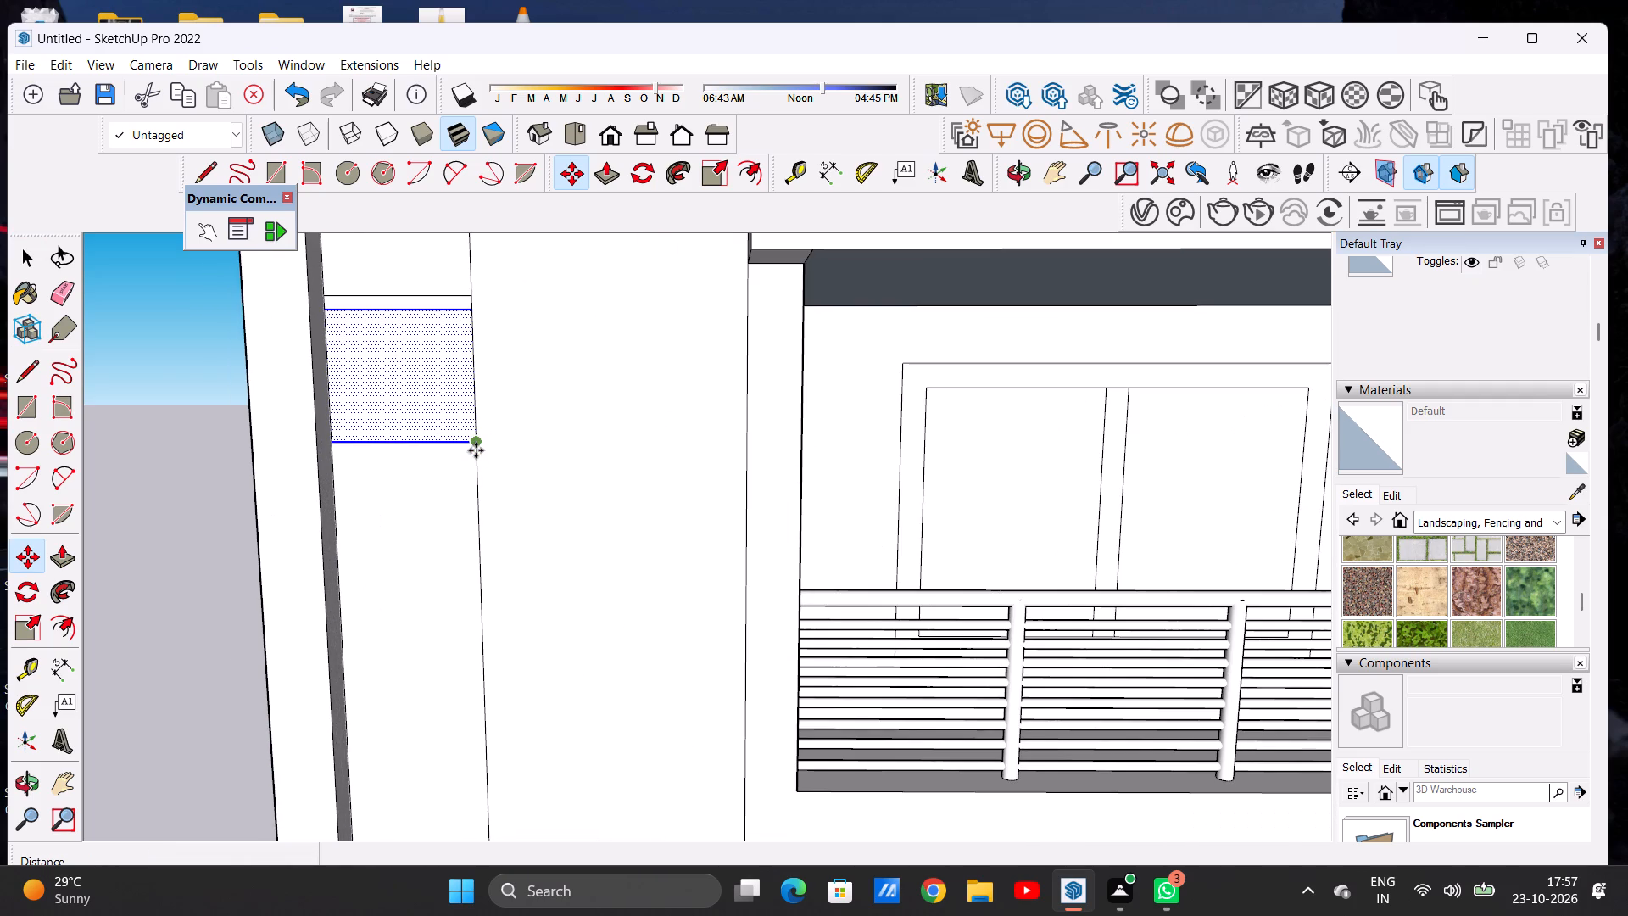
left_click(476, 450)
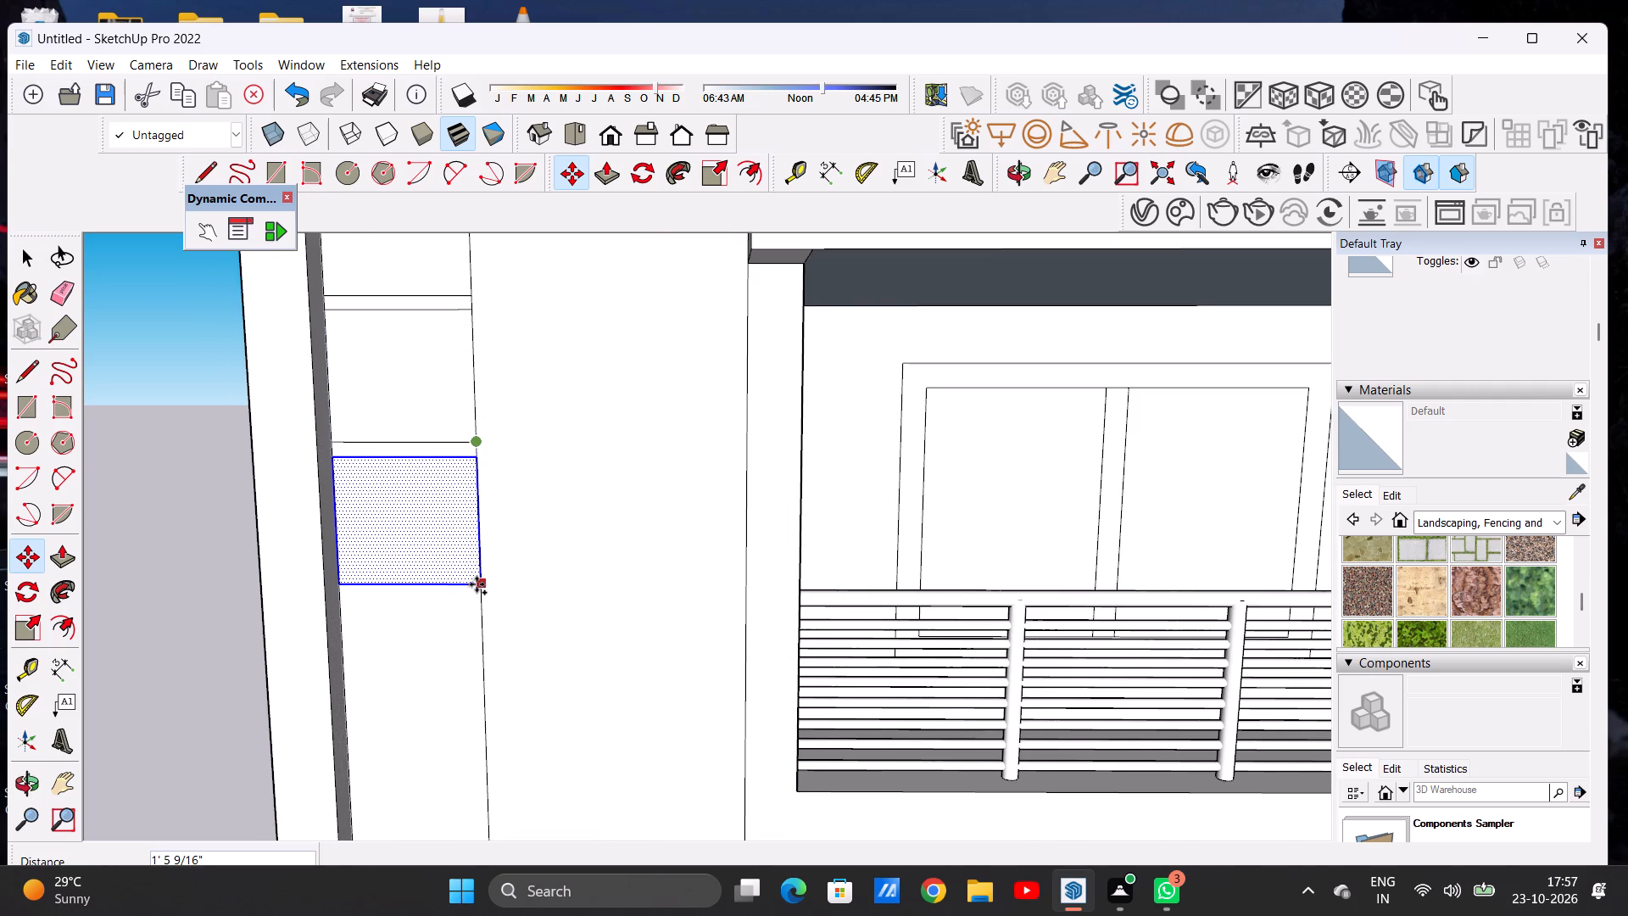
left_click(477, 584)
Copy the square cell twice more down the strip, offset about 1' 5 3/4" and 1' 5 9/16", keeping thin gaps.
scroll(460, 439, "down", 1)
scroll(460, 439, "up", 1)
scroll(460, 439, "down", 14)
scroll(474, 547, "up", 2)
scroll(474, 553, "down", 1)
scroll(474, 553, "up", 1)
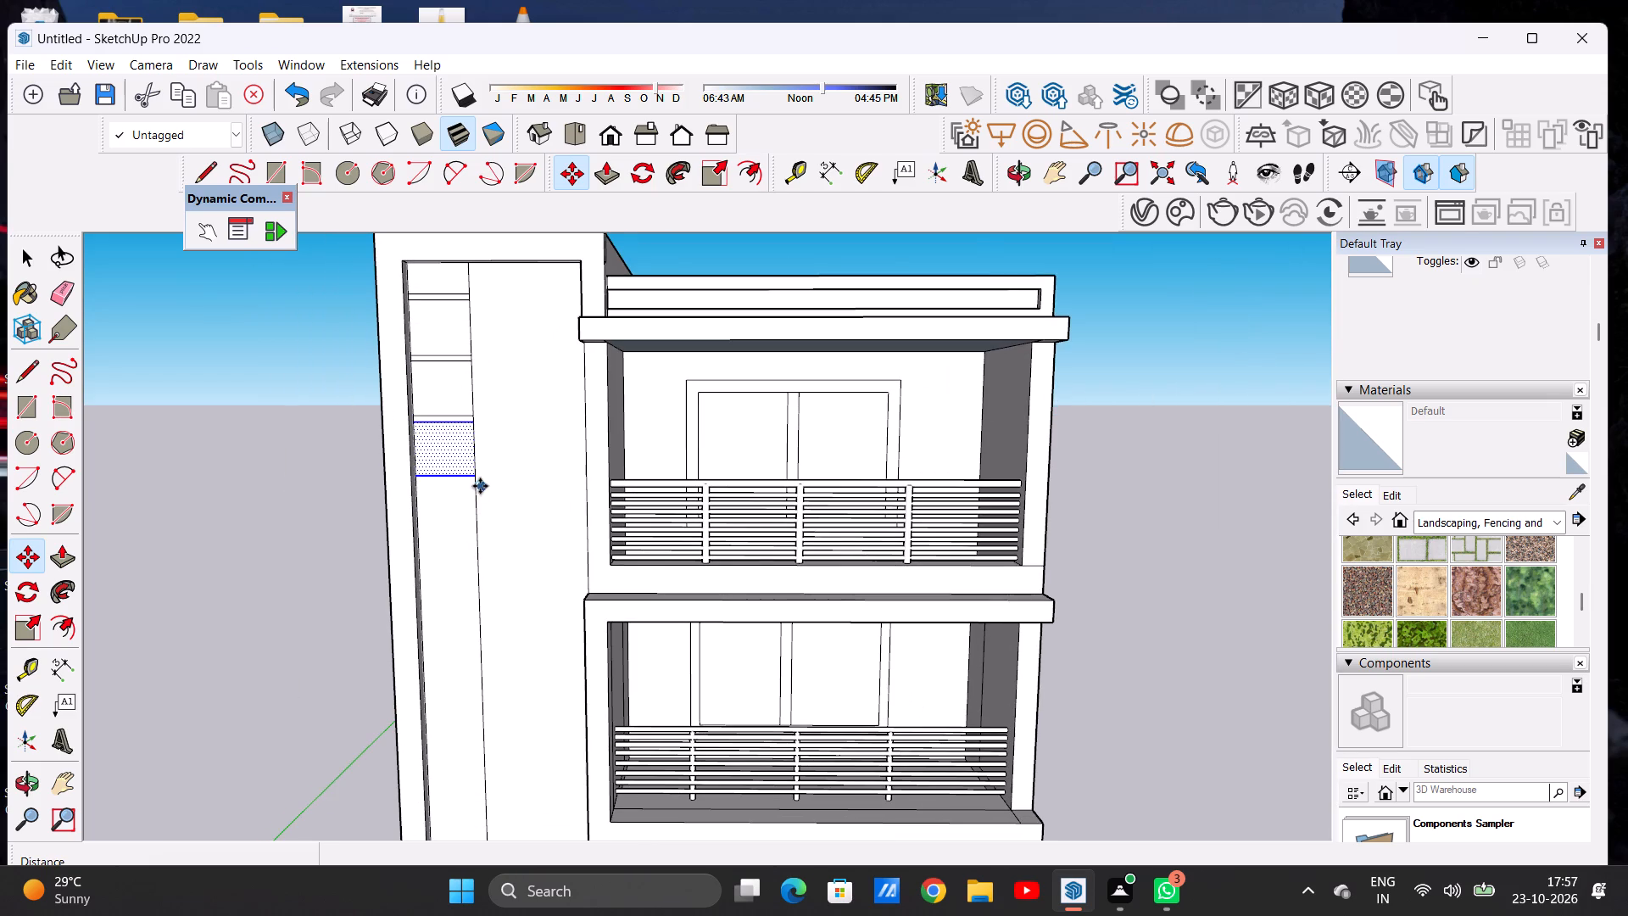
left_click(477, 482)
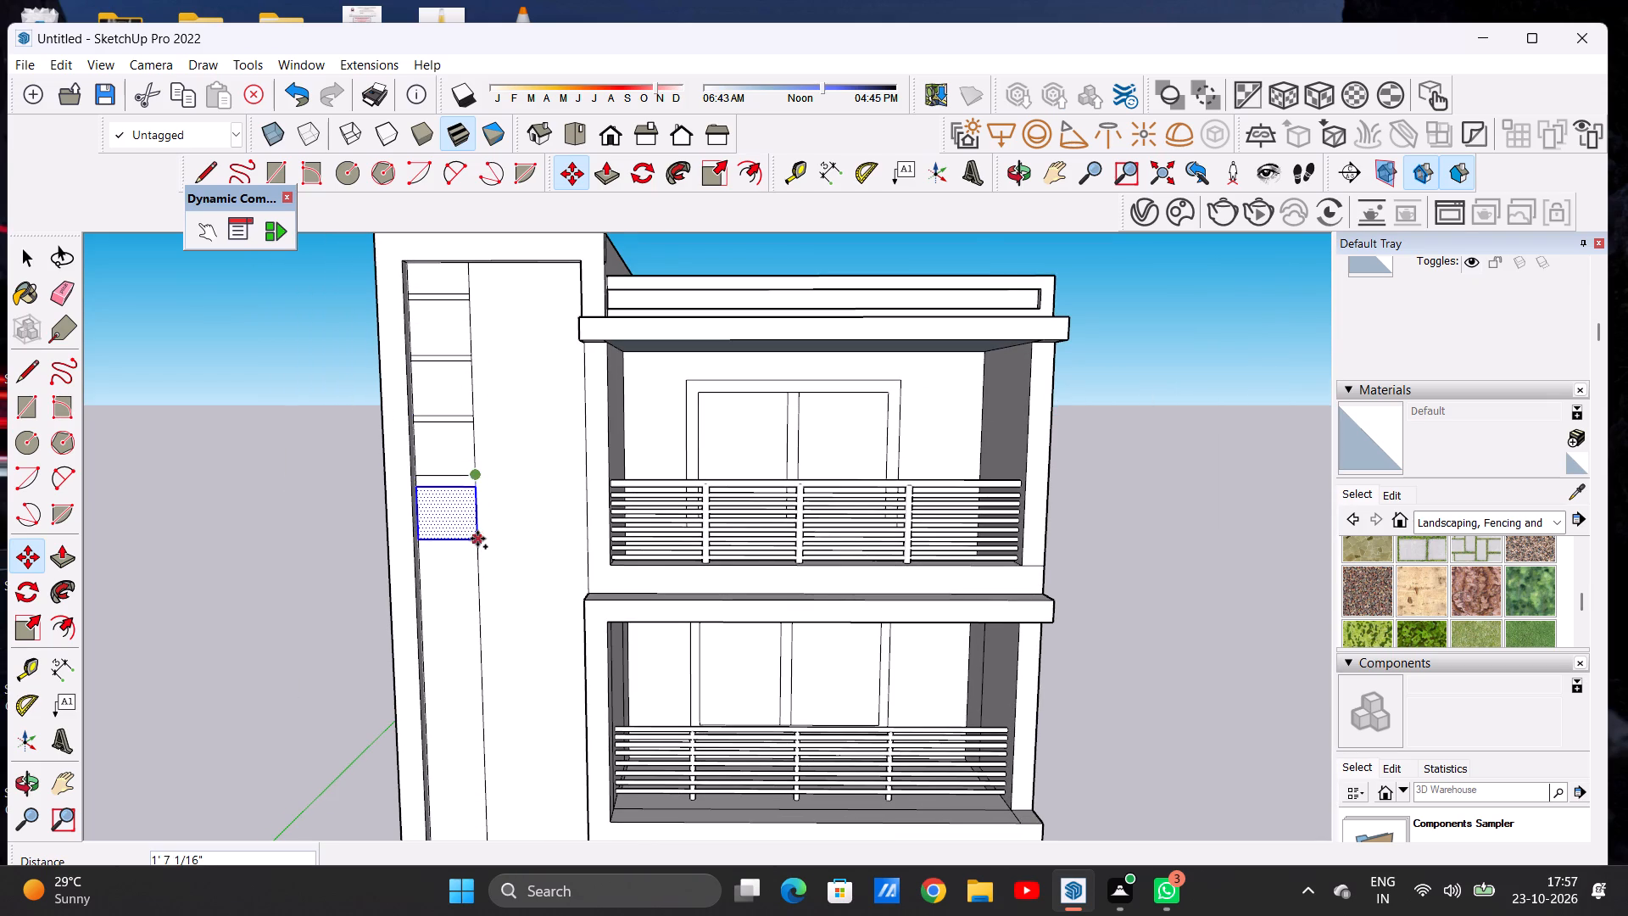
left_click(478, 535)
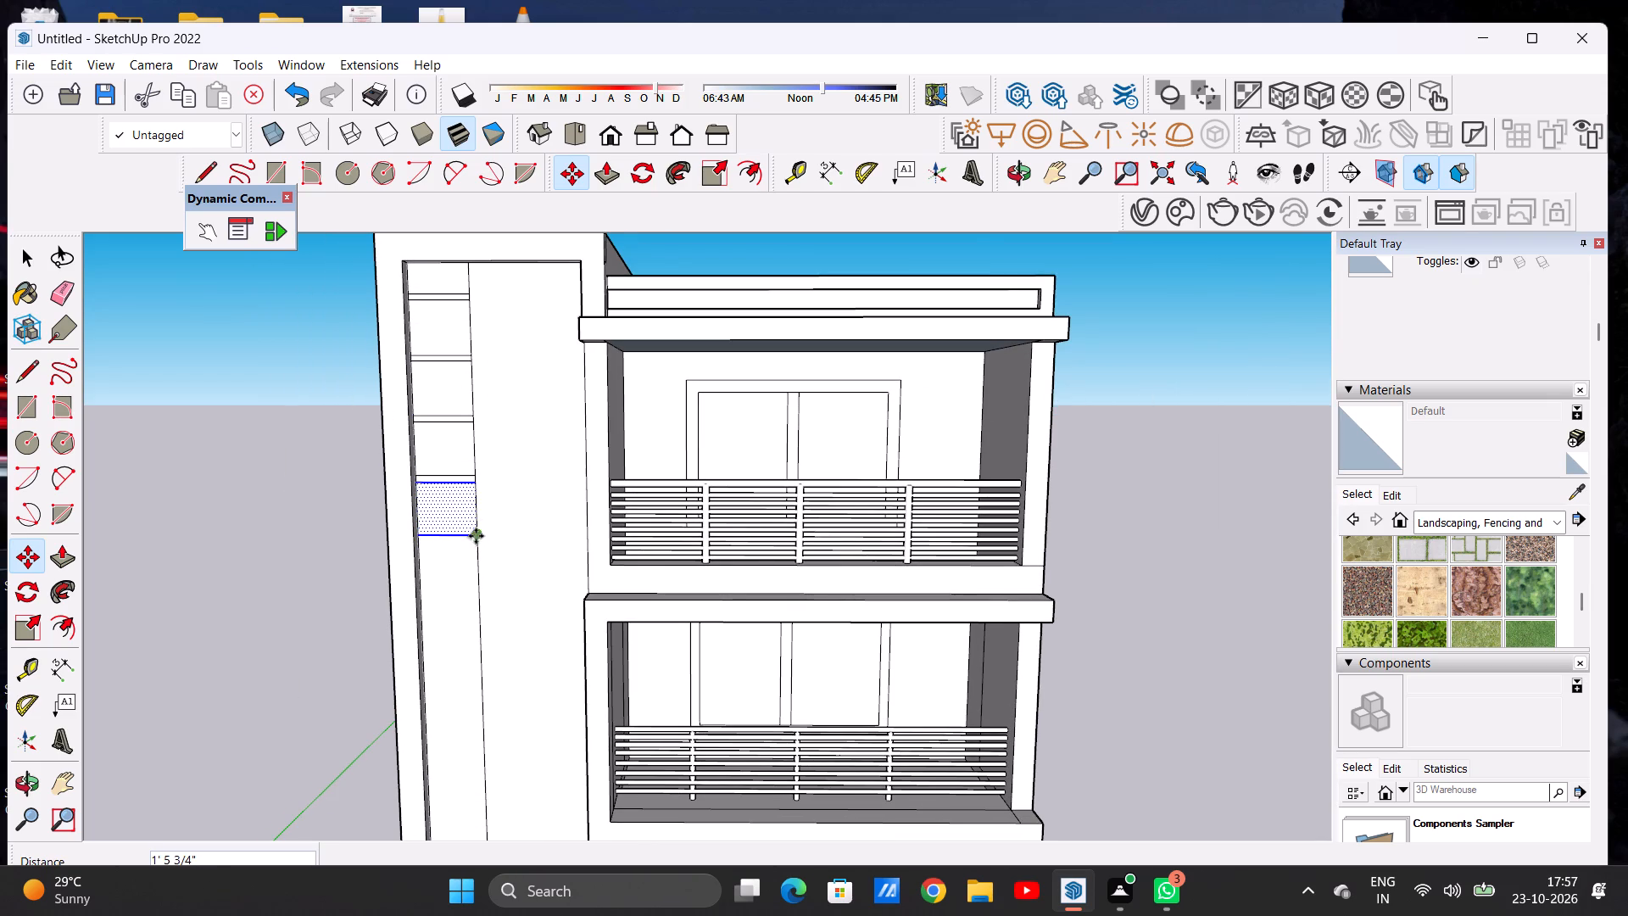
left_click(474, 538)
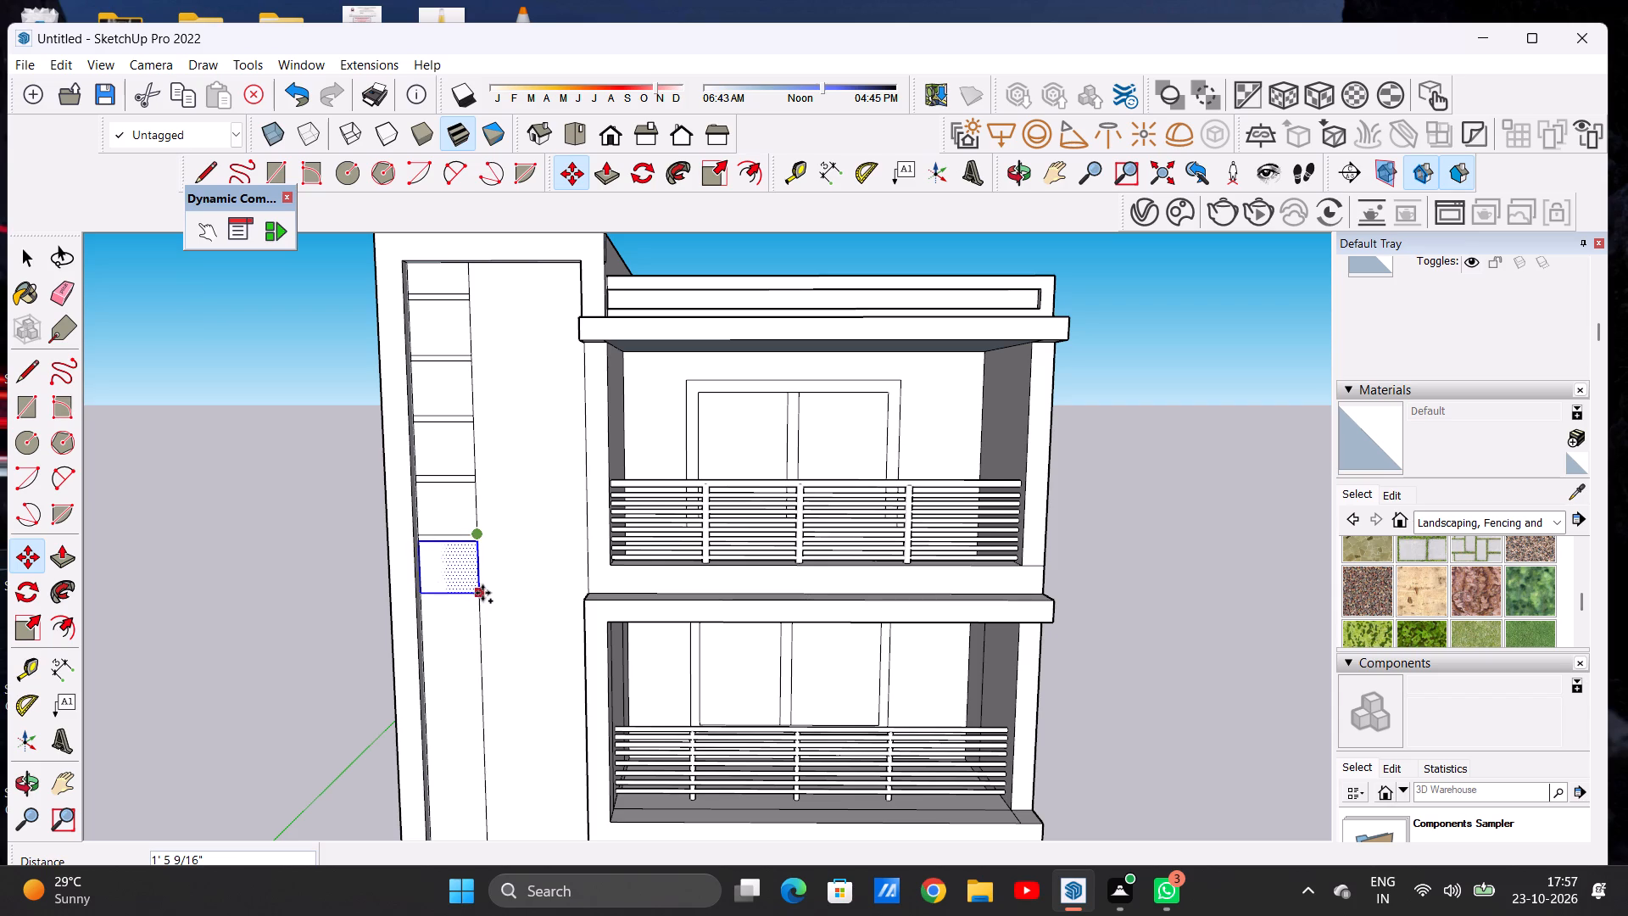
left_click(482, 593)
Copy the square cell two more times down the strip beside the middle balcony, offset about 1' 5 7/16" and 1' 6".
scroll(472, 642, "up", 8)
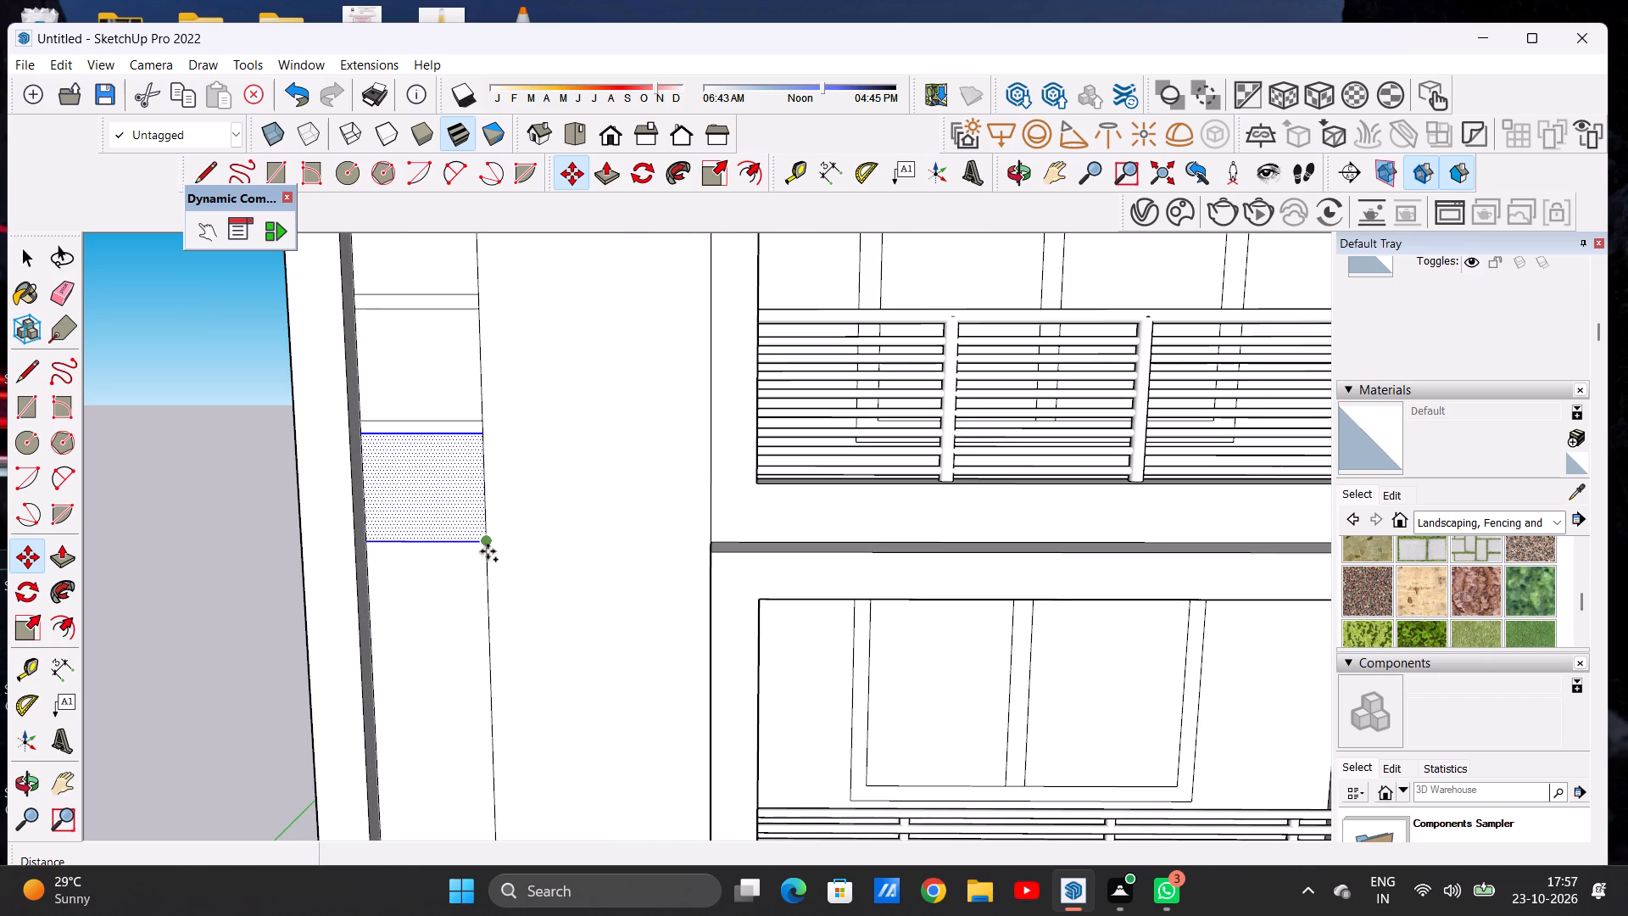
left_click(488, 551)
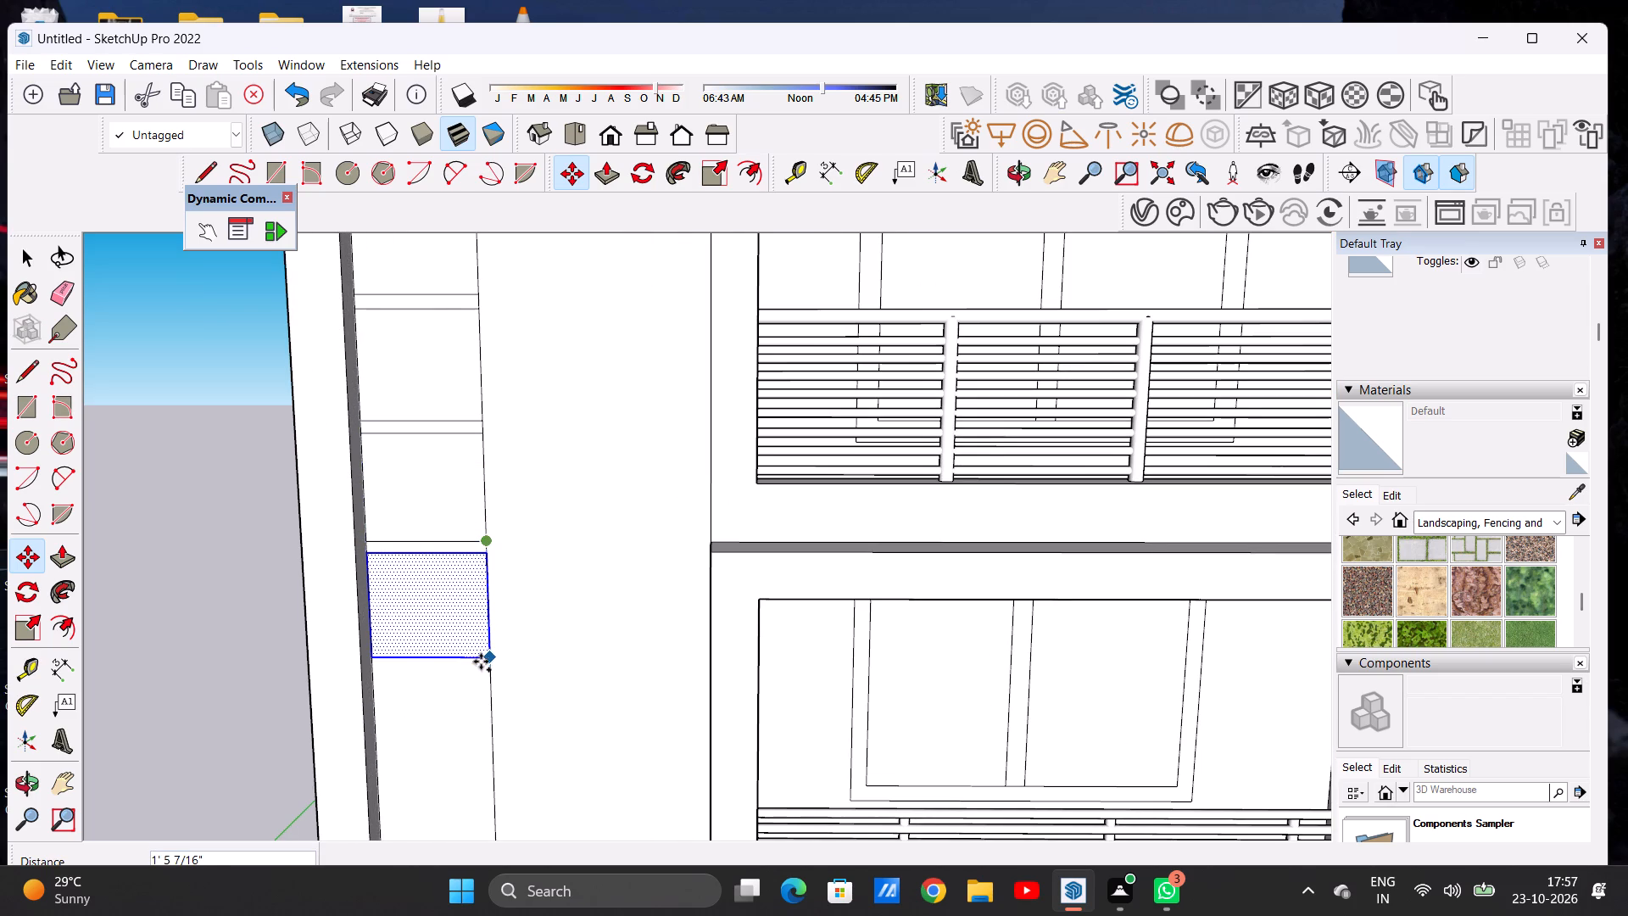
left_click(482, 659)
scroll(485, 500, "down", 17)
scroll(482, 553, "up", 4)
scroll(482, 570, "down", 1)
scroll(482, 570, "up", 7)
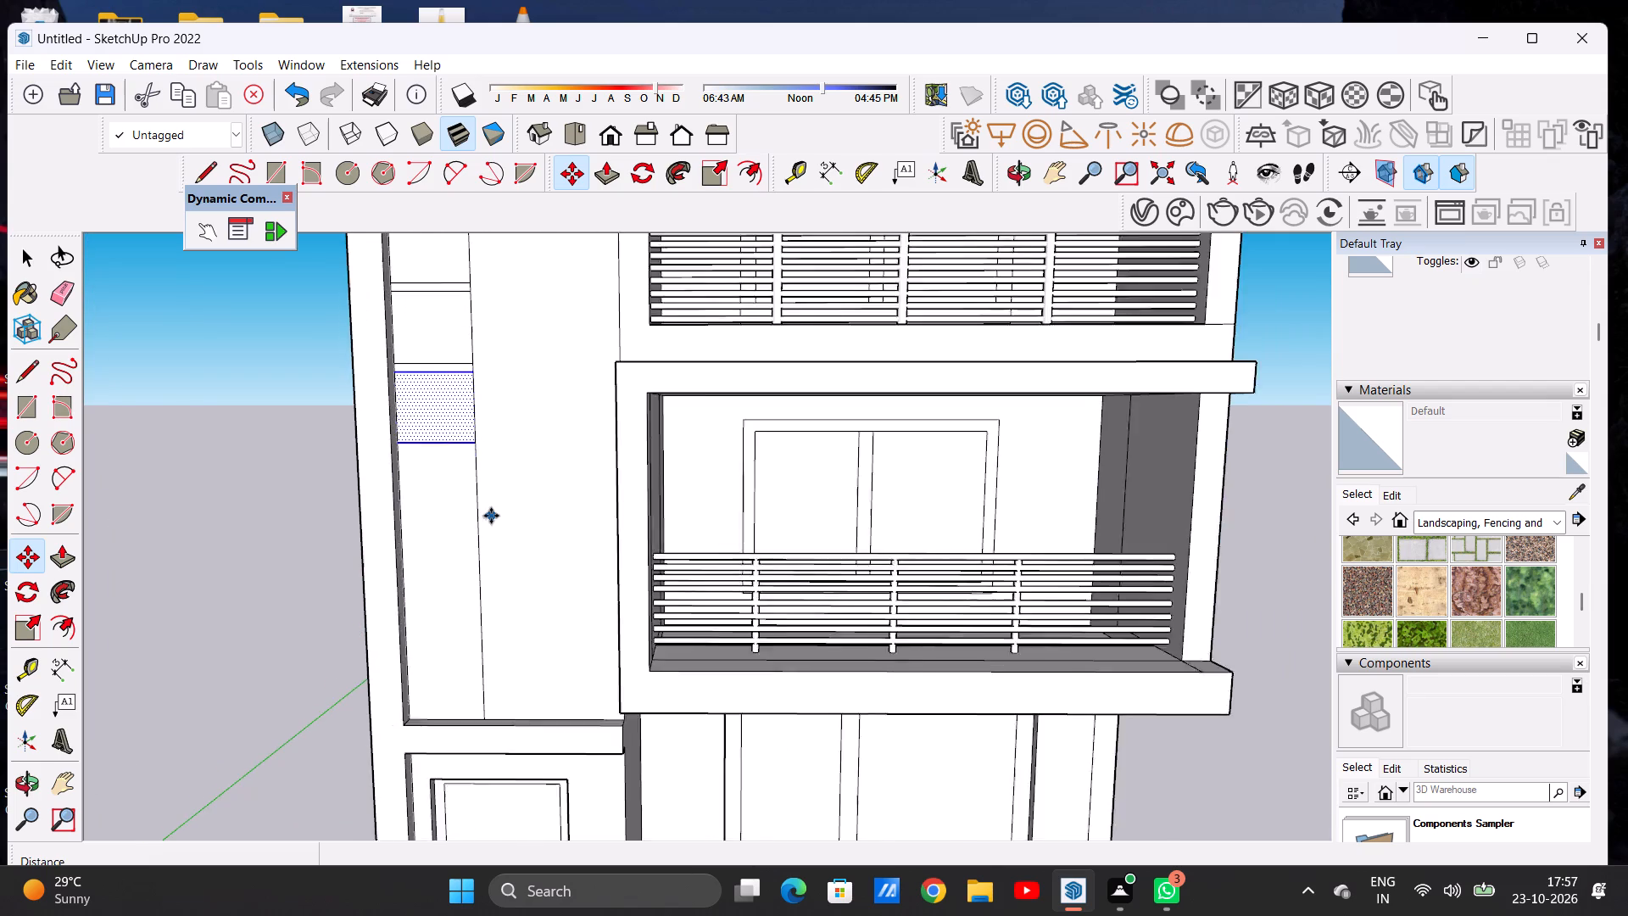
scroll(491, 516, "up", 1)
left_click(471, 438)
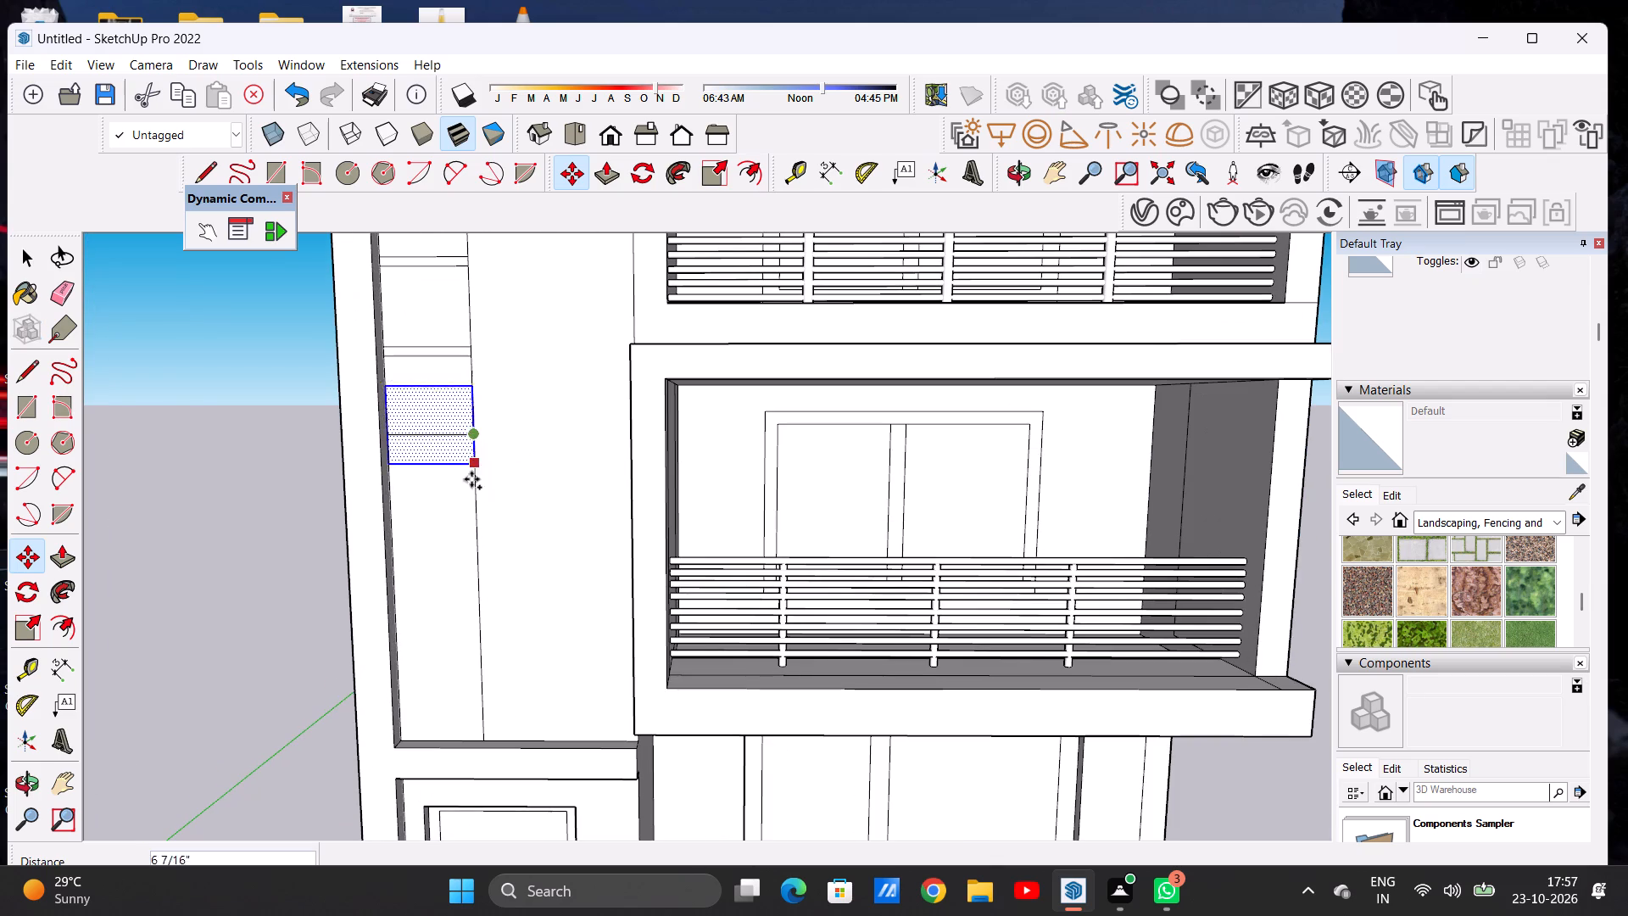
left_click(477, 522)
Copy the square cell twice more down the strip, offset about 1' 6 9/16" and 1' 5 3/4", to reach the panel's lower end.
left_click(477, 522)
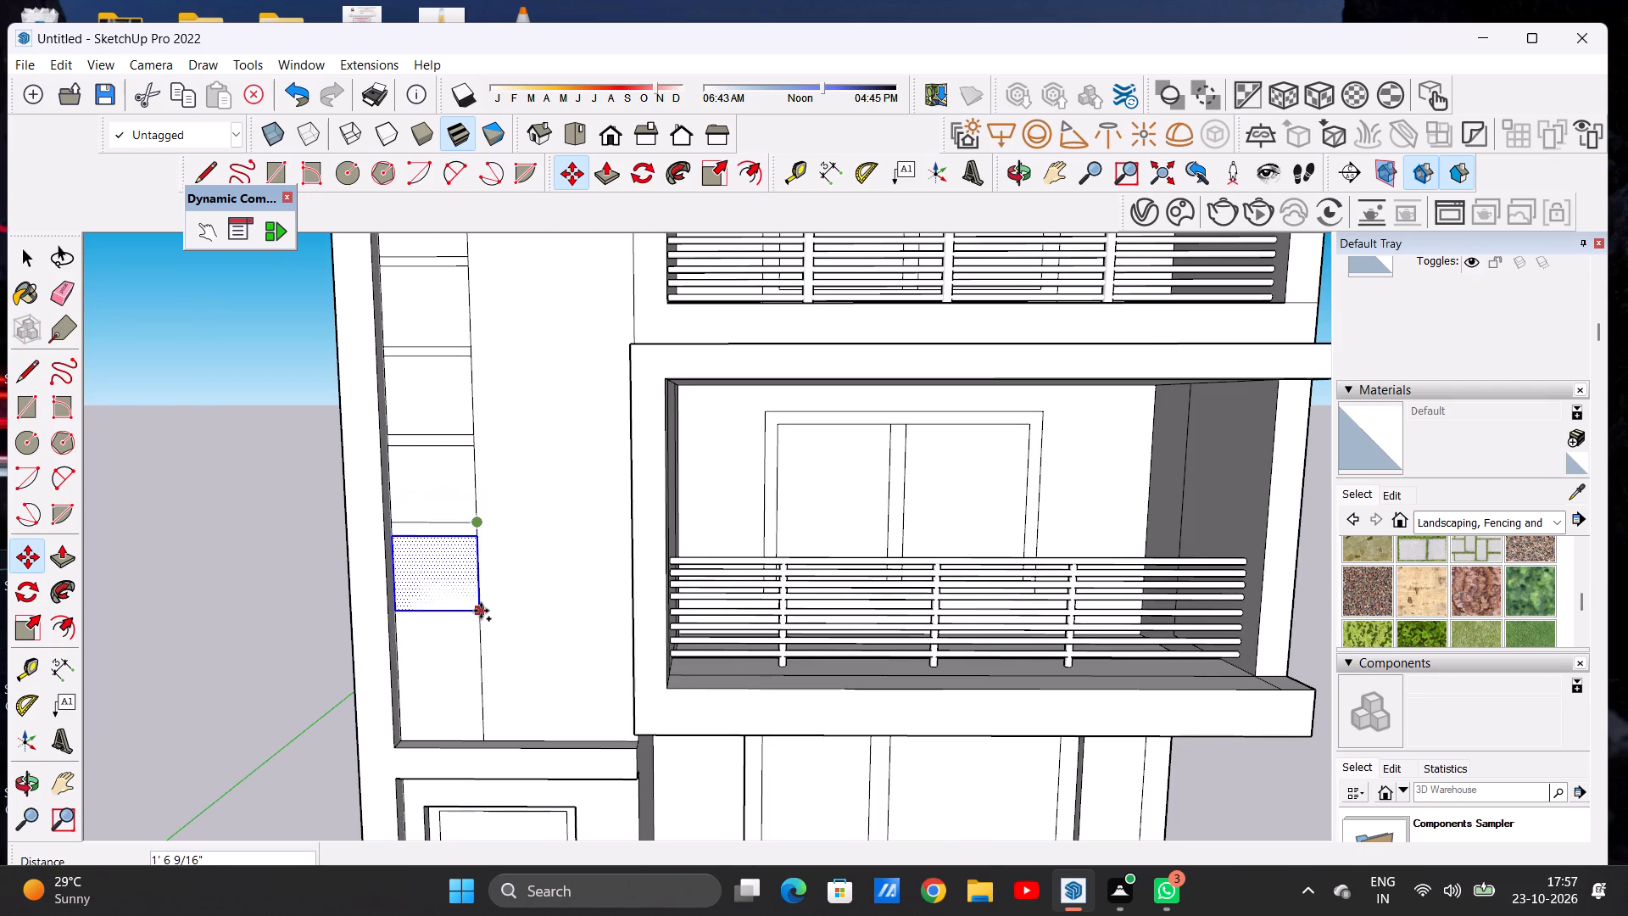
left_click(481, 611)
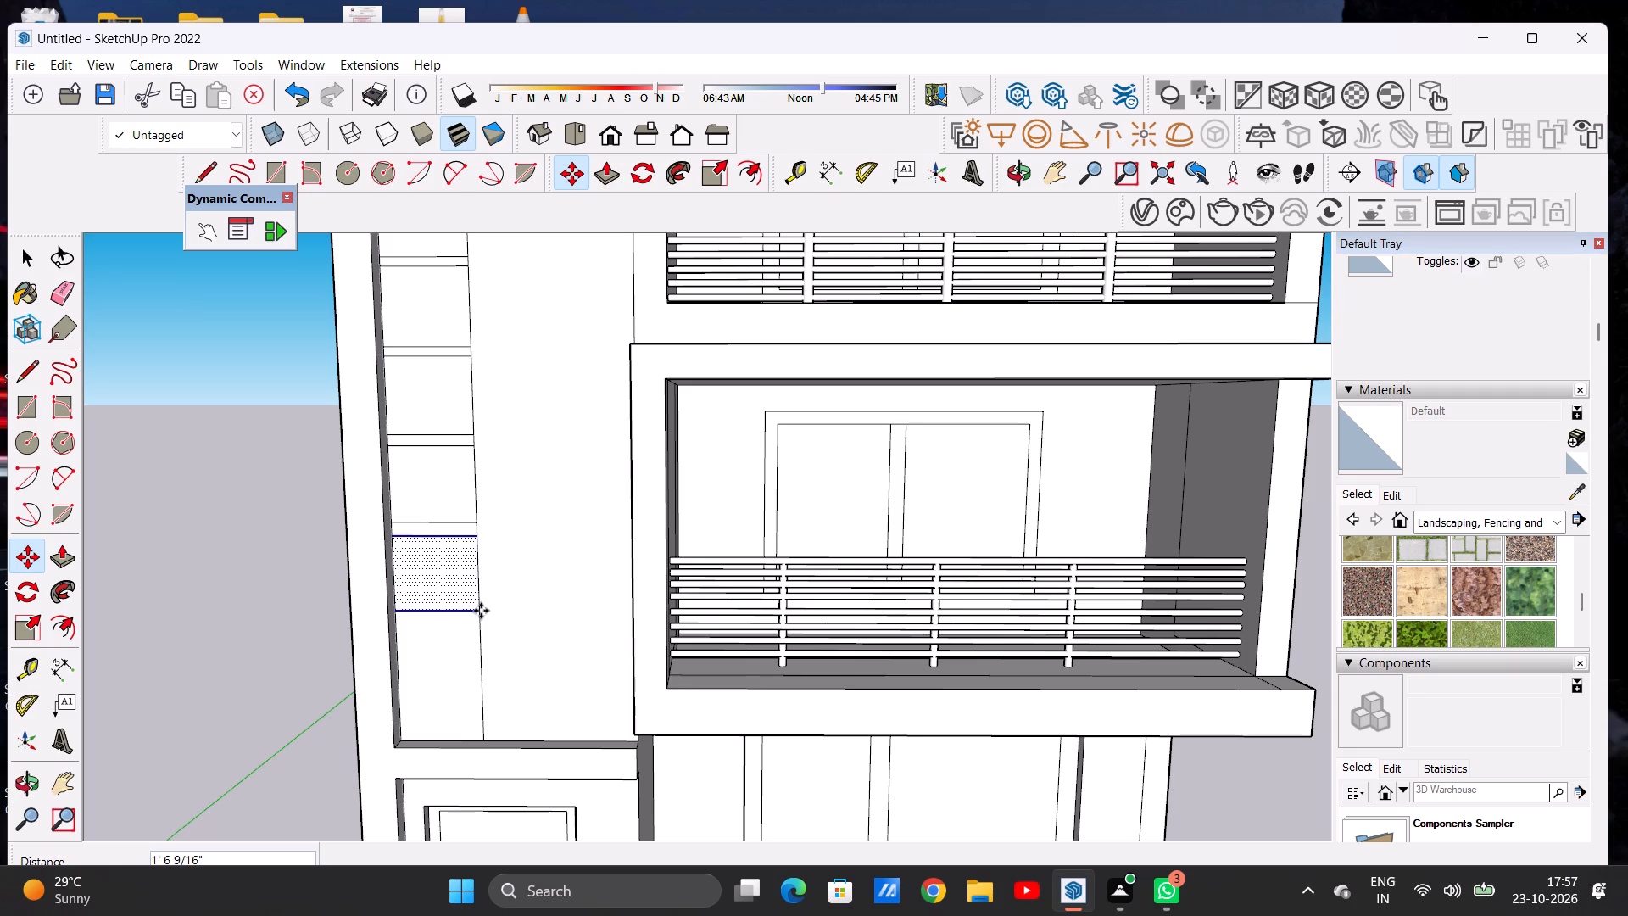
left_click(480, 611)
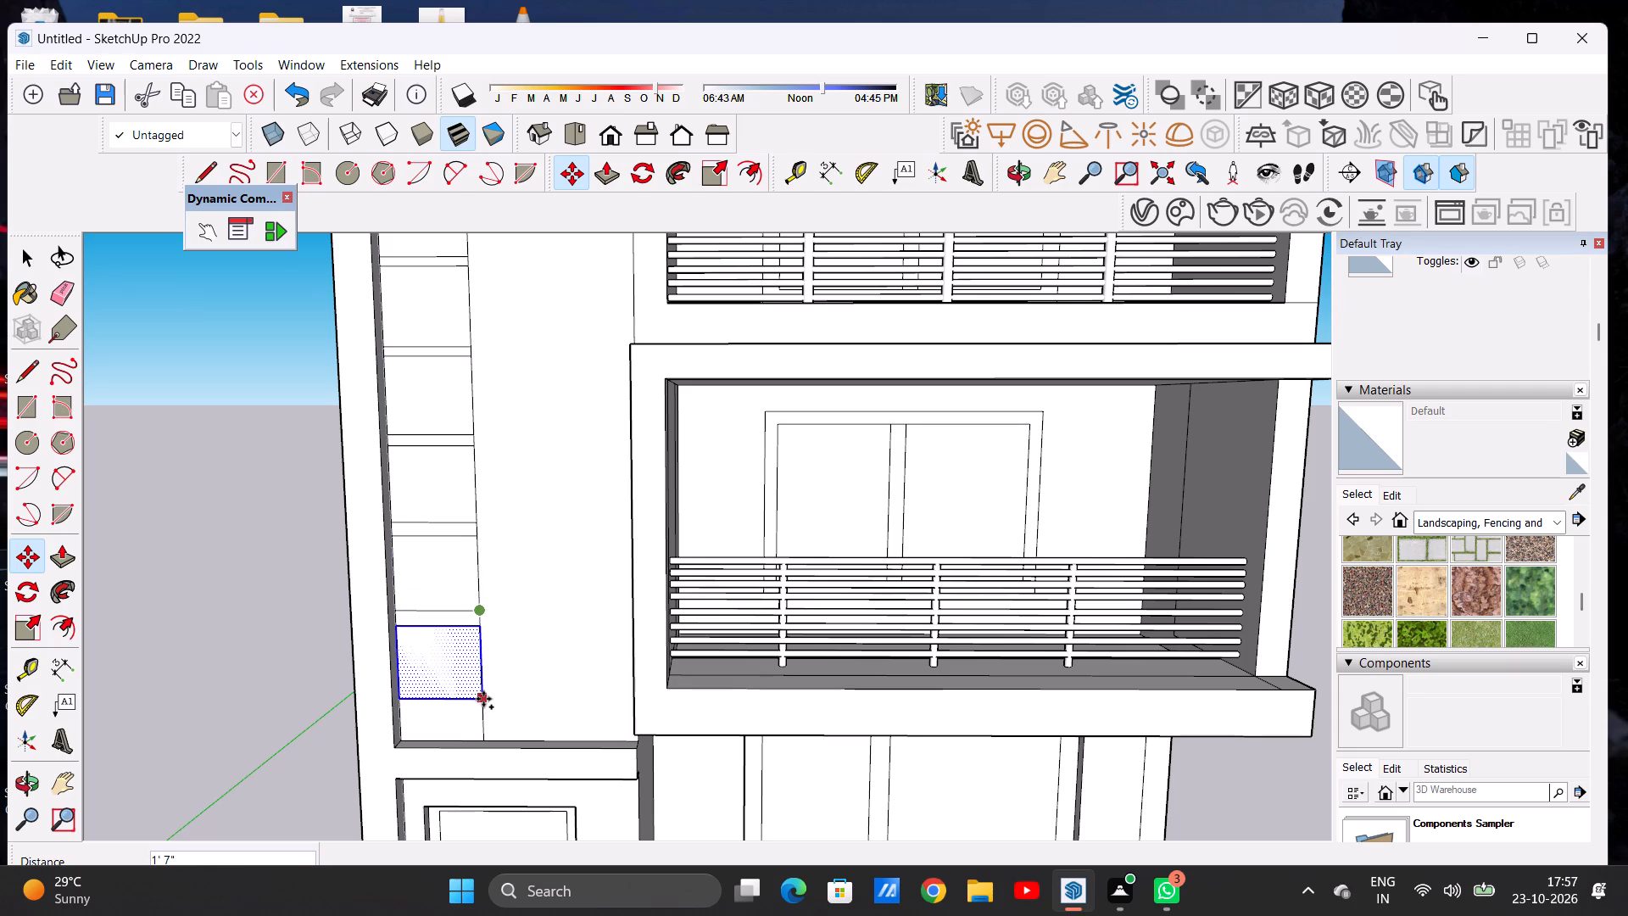
left_click(484, 693)
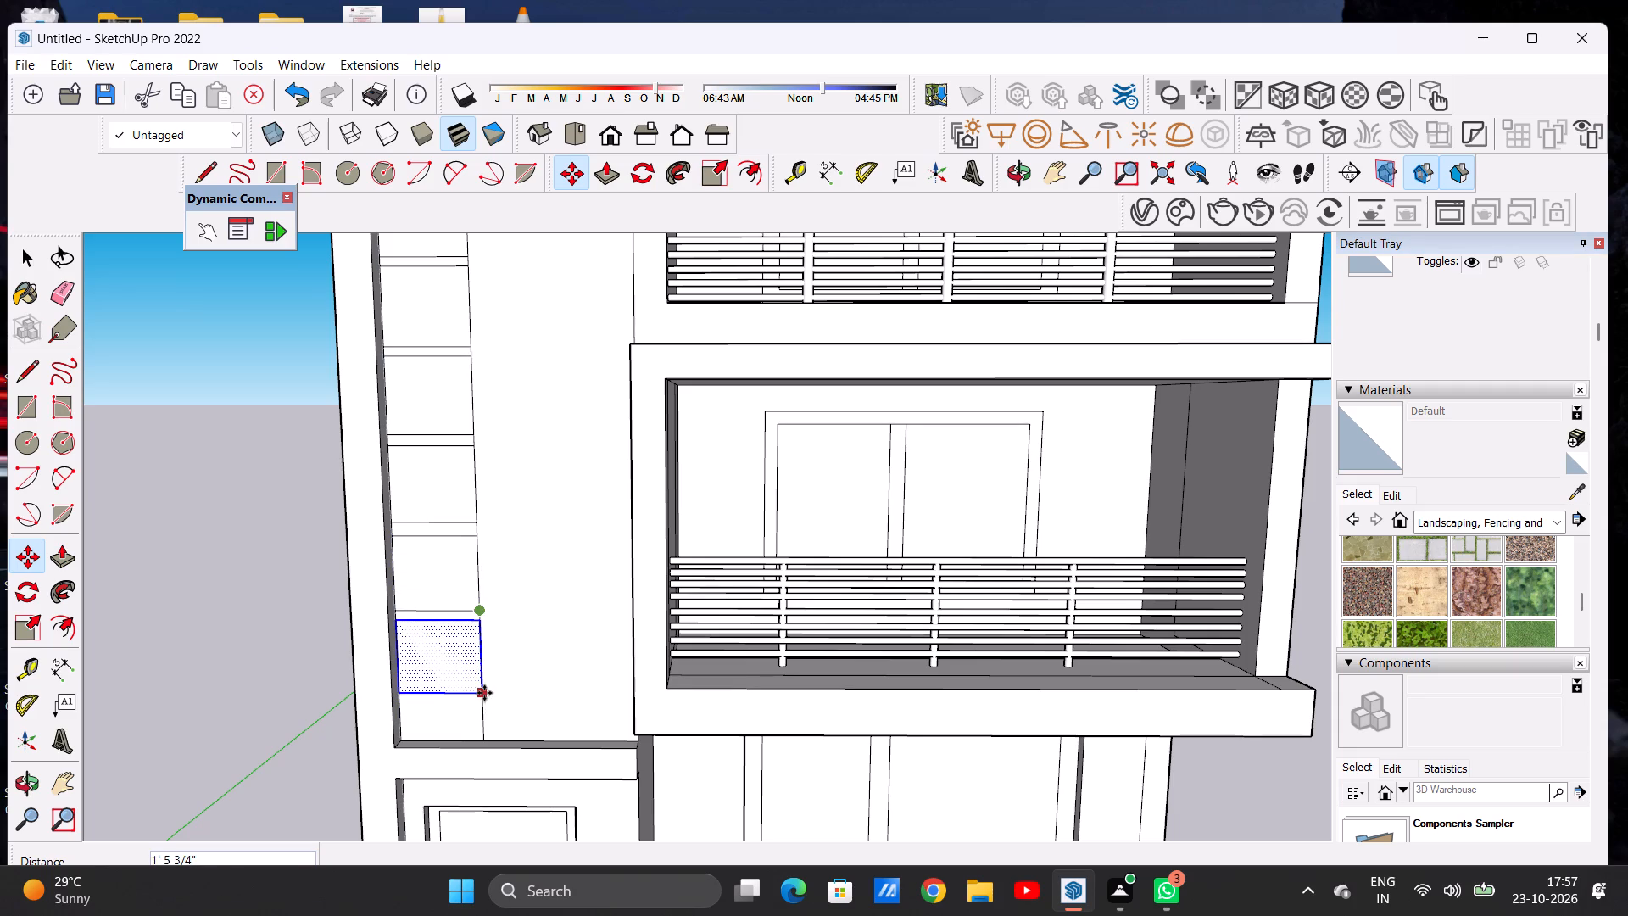
key("space")
left_click(302, 556)
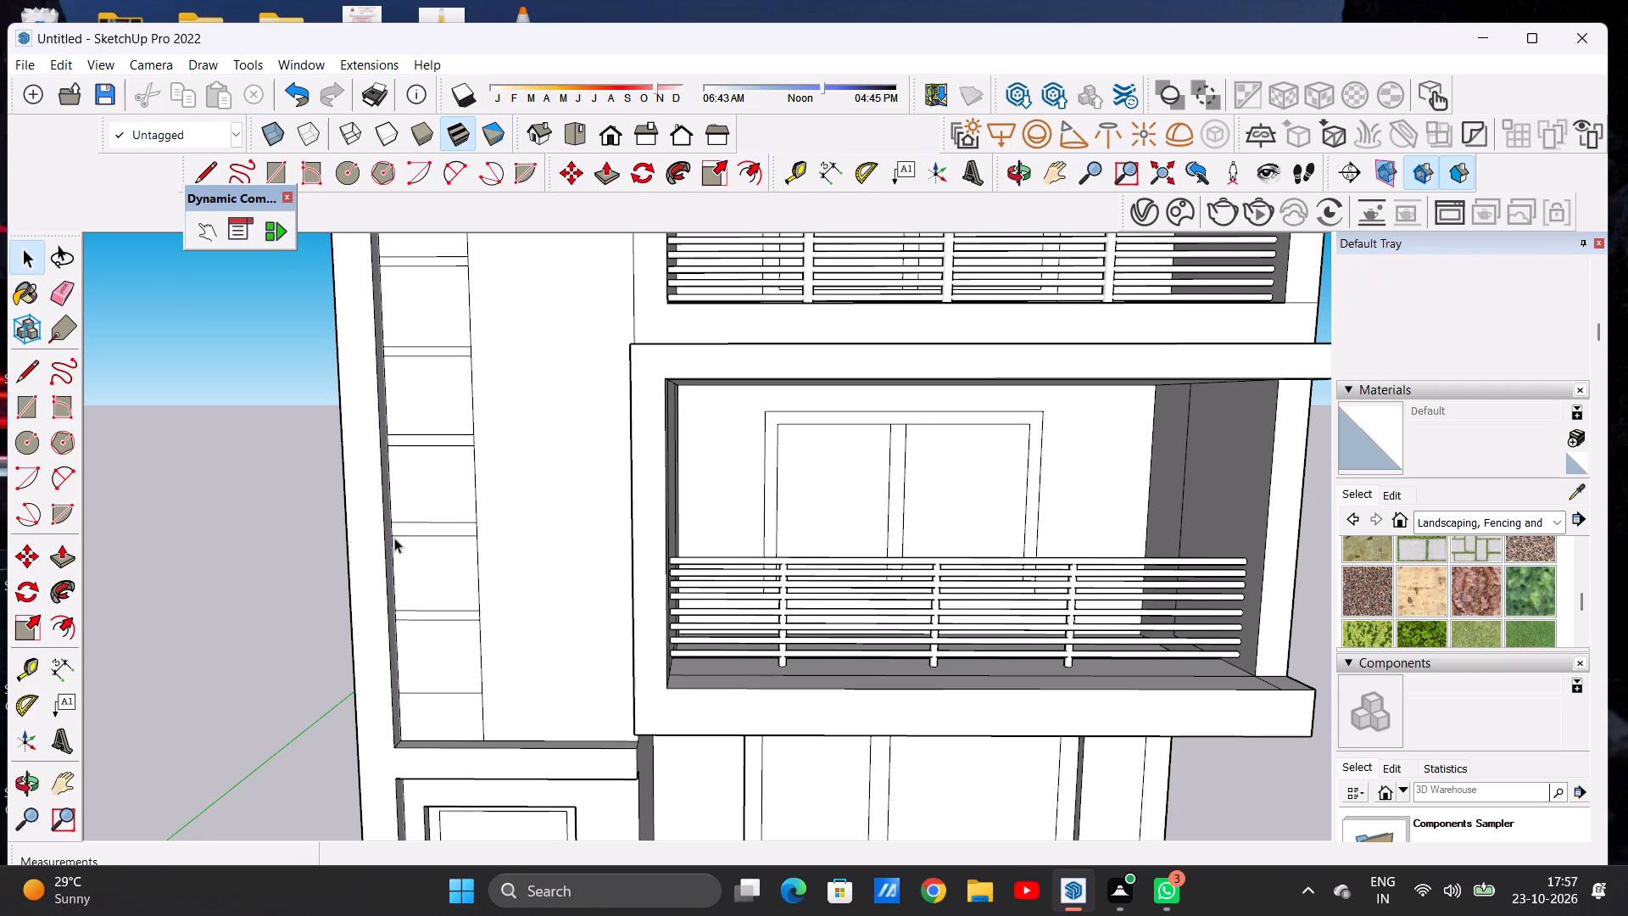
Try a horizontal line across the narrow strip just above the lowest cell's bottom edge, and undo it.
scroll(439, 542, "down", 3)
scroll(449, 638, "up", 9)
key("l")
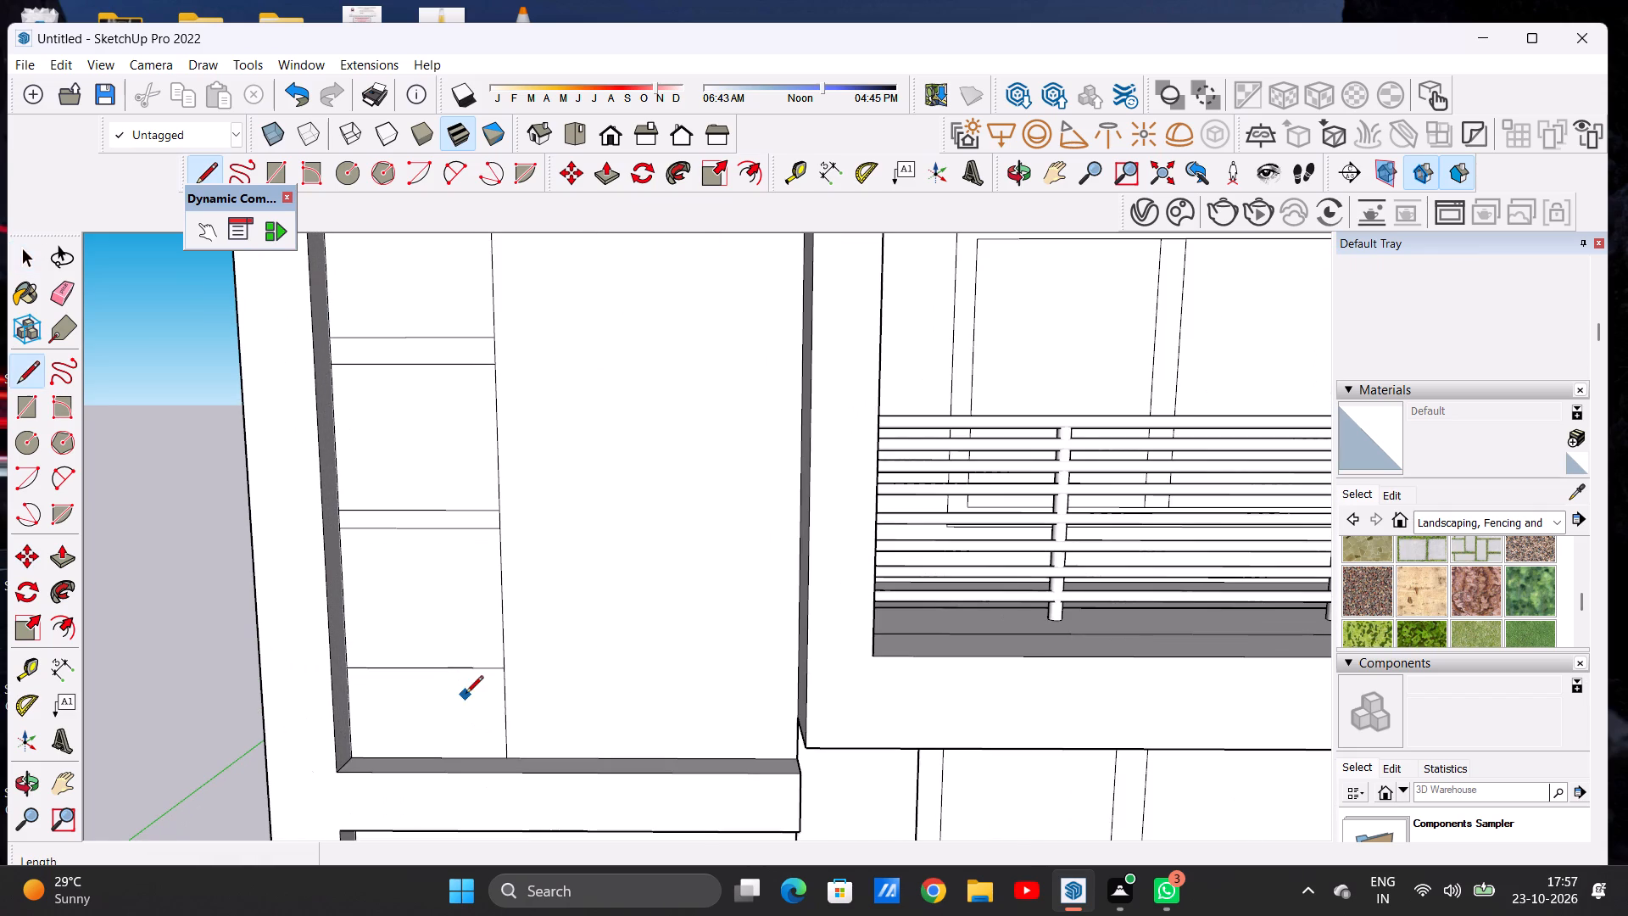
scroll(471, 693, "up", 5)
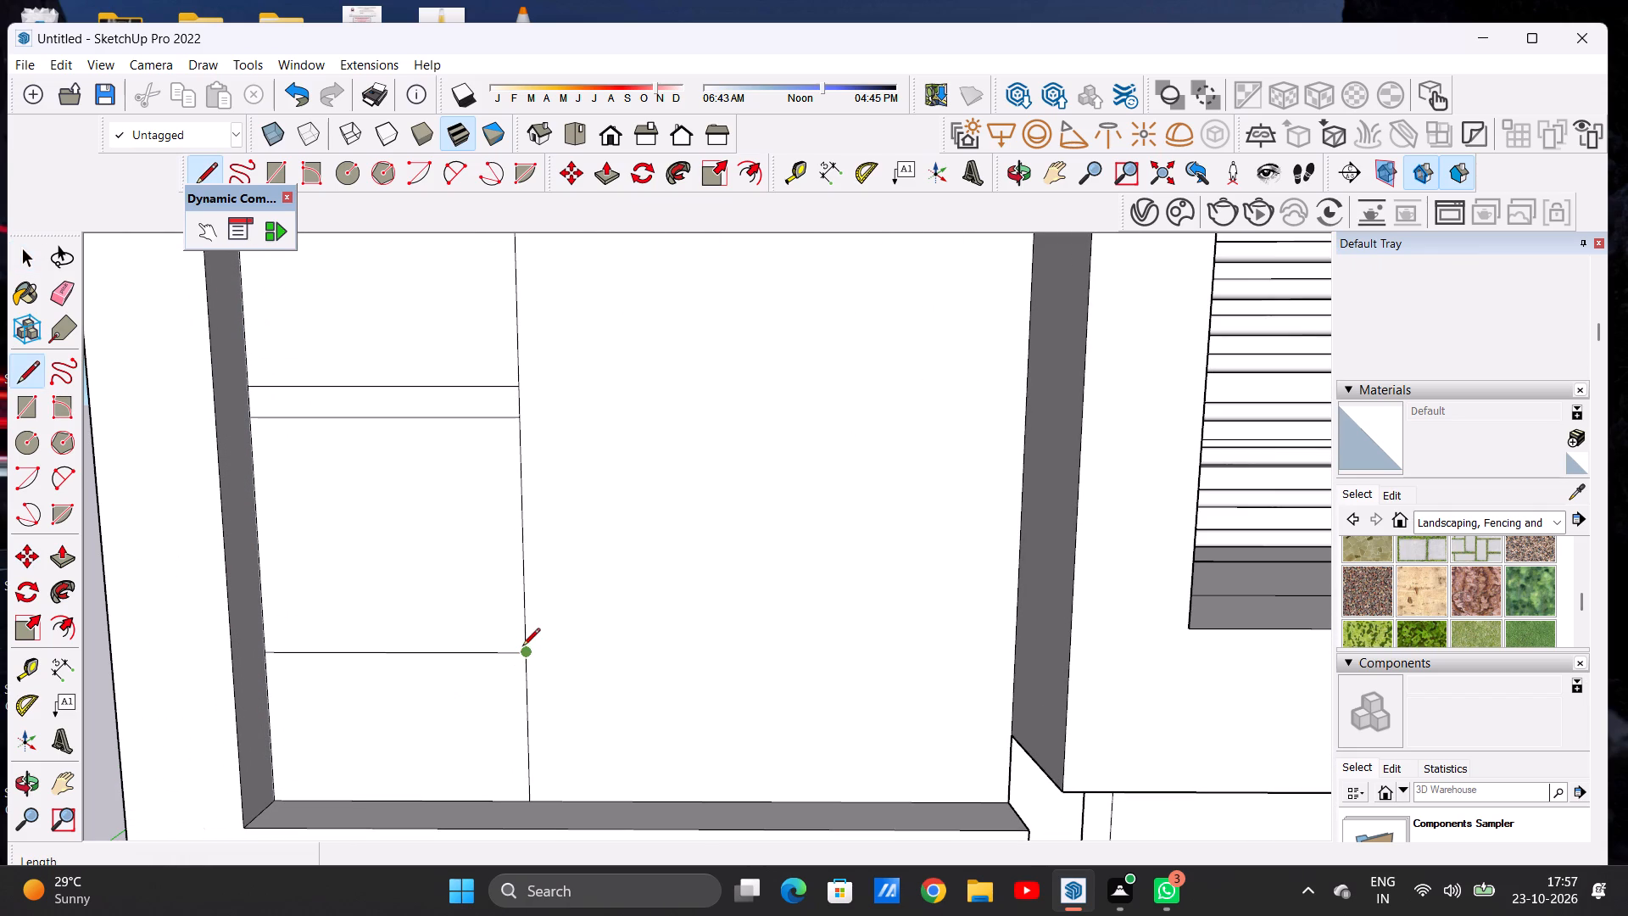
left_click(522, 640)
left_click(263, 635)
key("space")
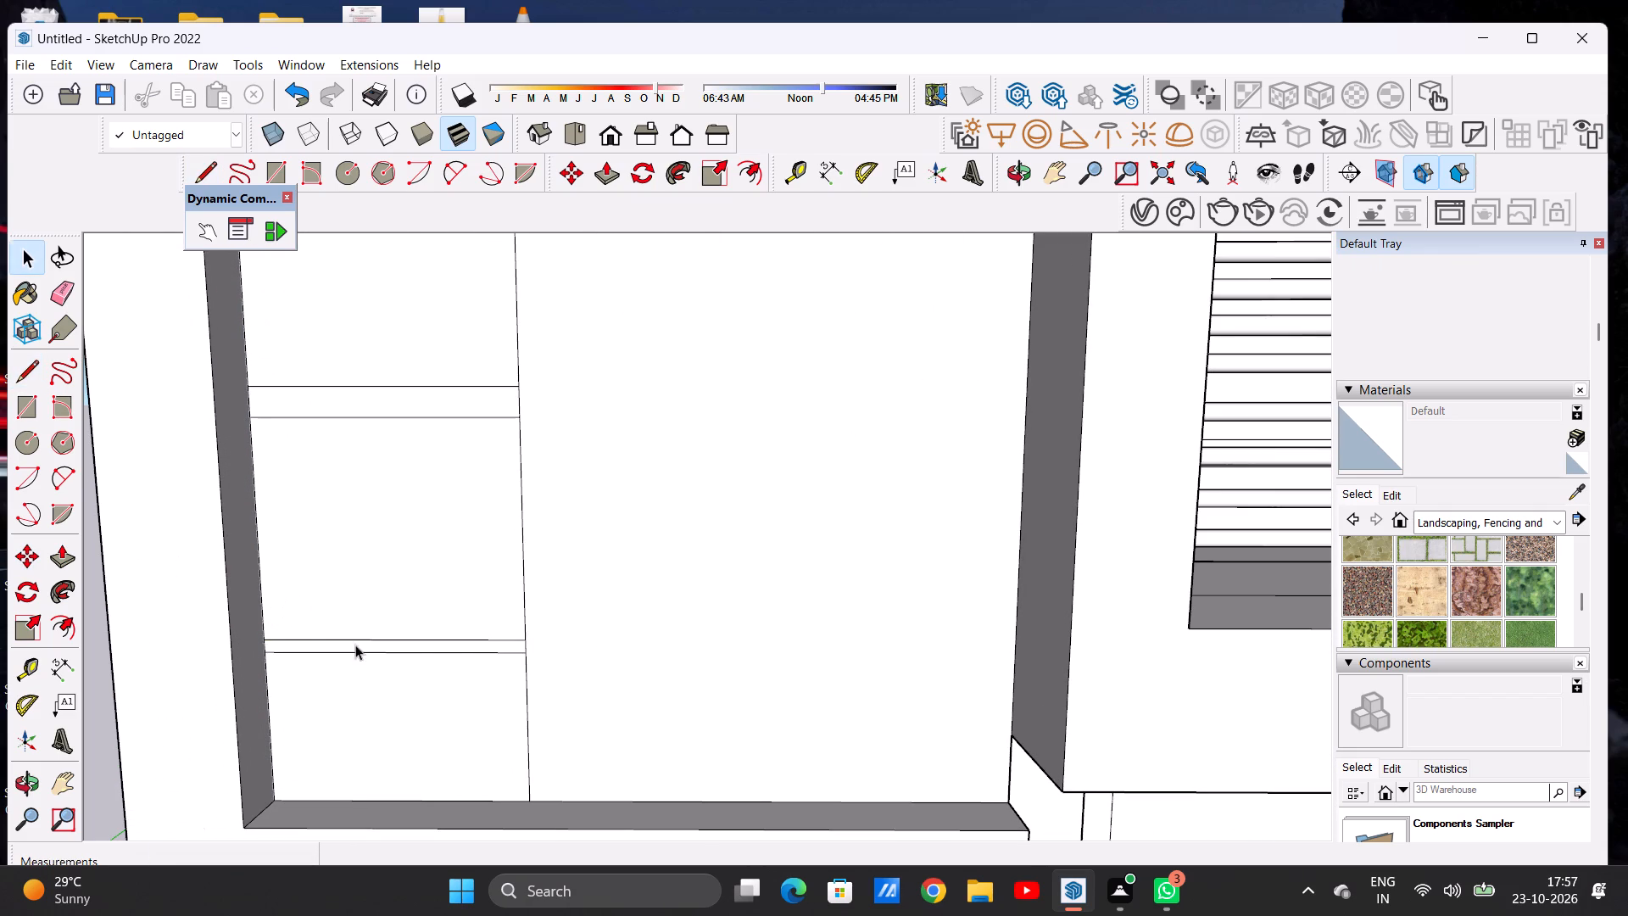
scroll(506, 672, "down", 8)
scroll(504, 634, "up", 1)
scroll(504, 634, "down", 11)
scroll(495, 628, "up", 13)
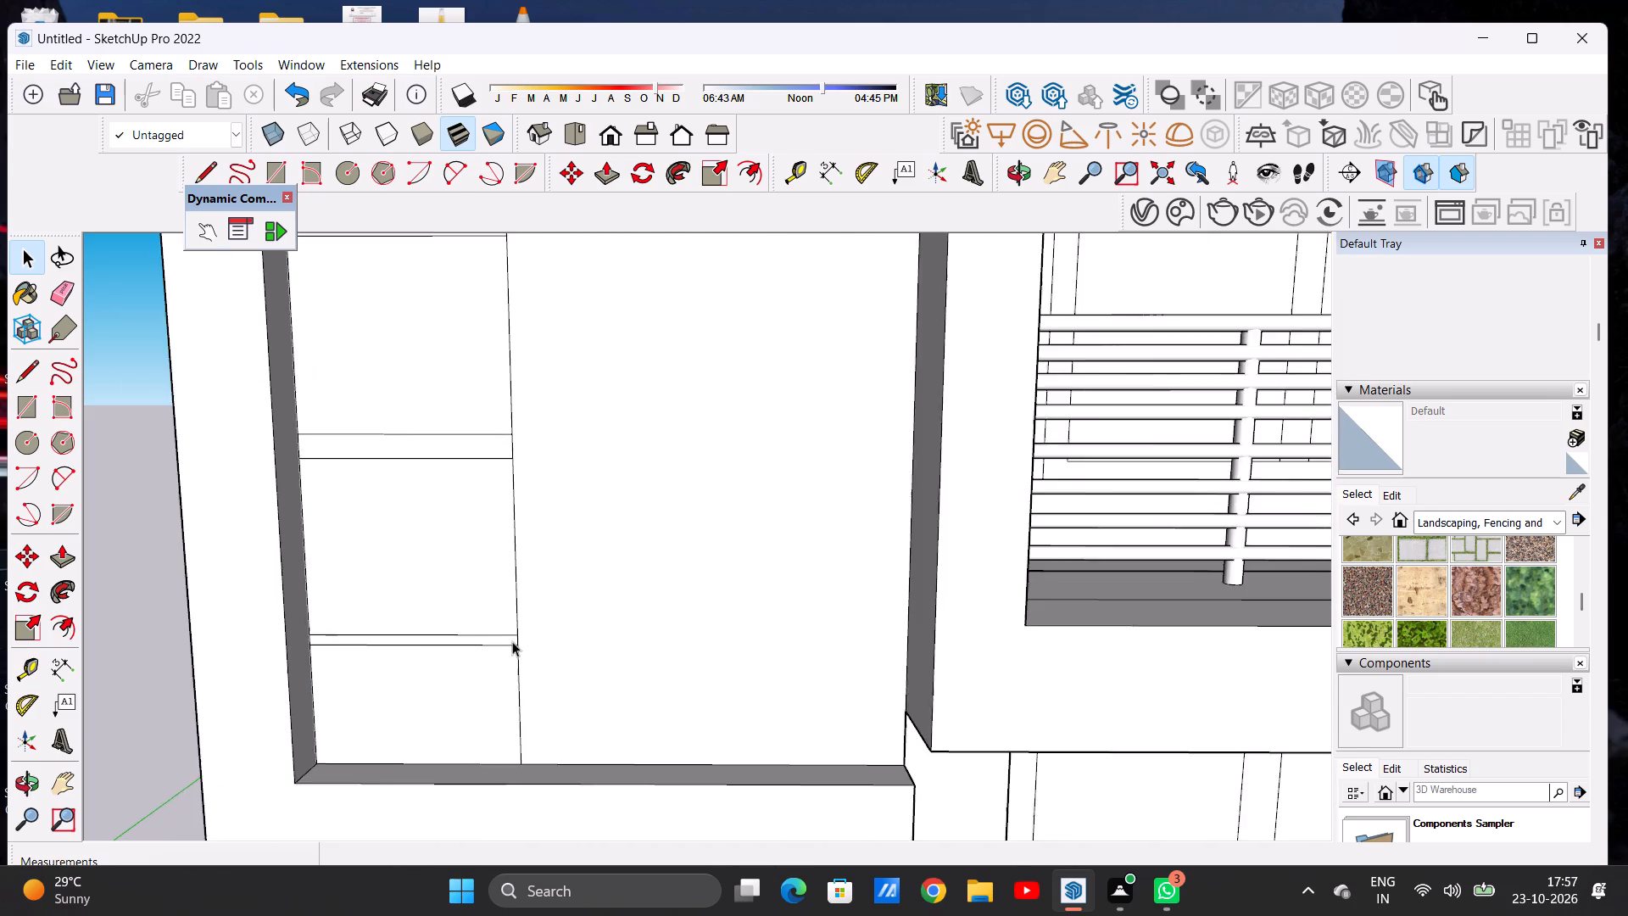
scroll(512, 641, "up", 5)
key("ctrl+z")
Draw a horizontal line across the narrow strip slightly higher above the lowest cell's bottom edge, forming a thin band.
key("l")
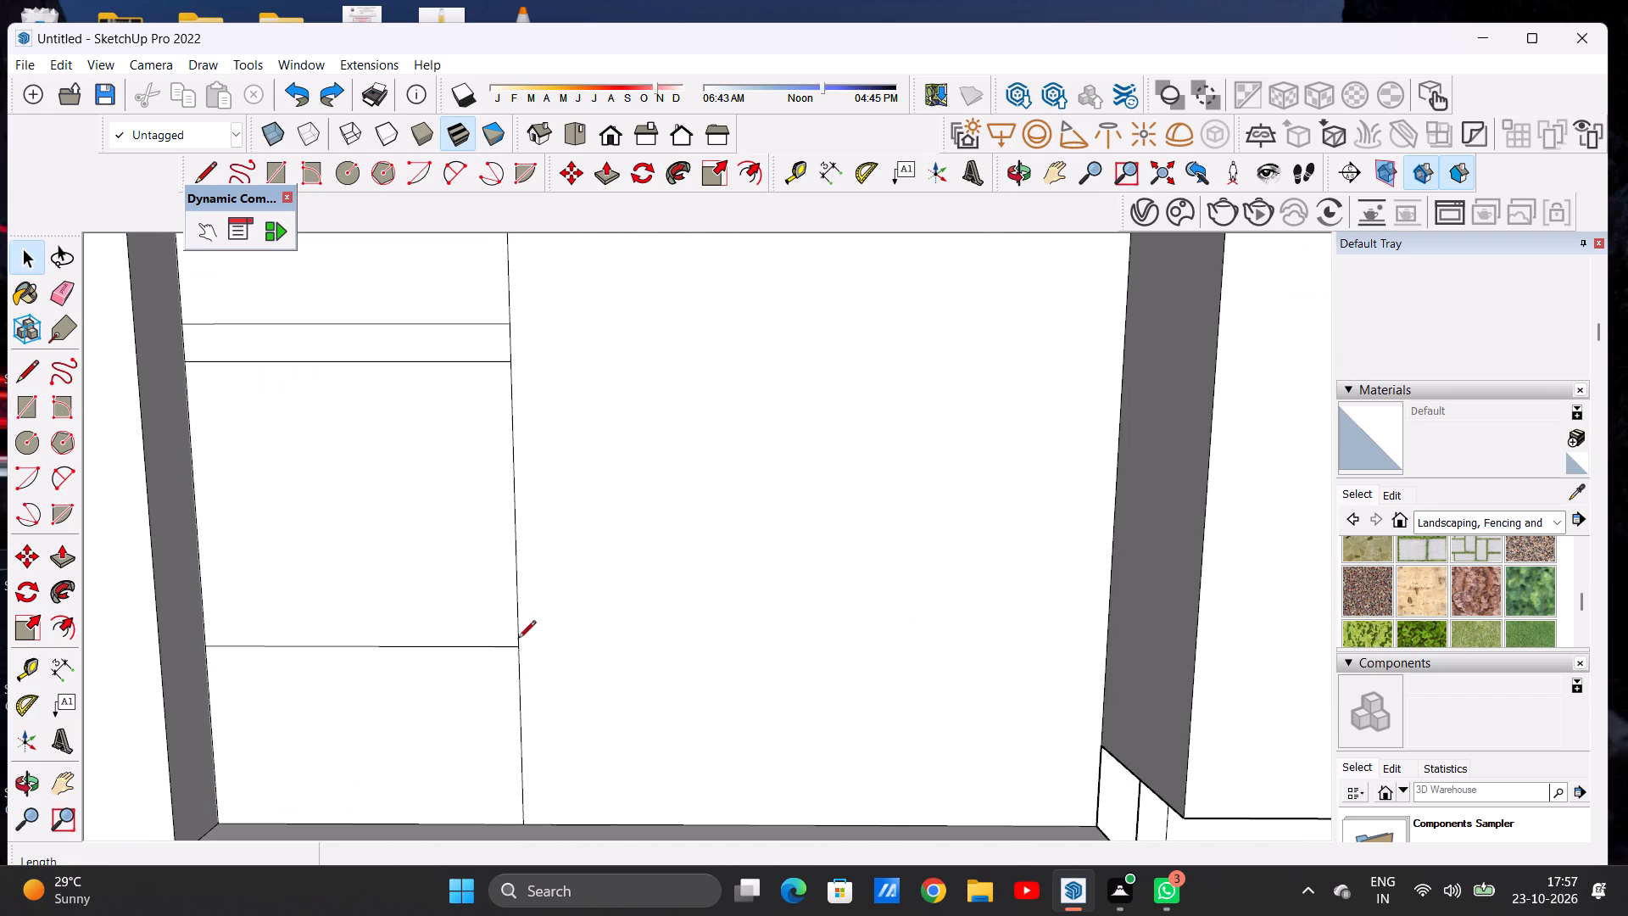
left_click(516, 616)
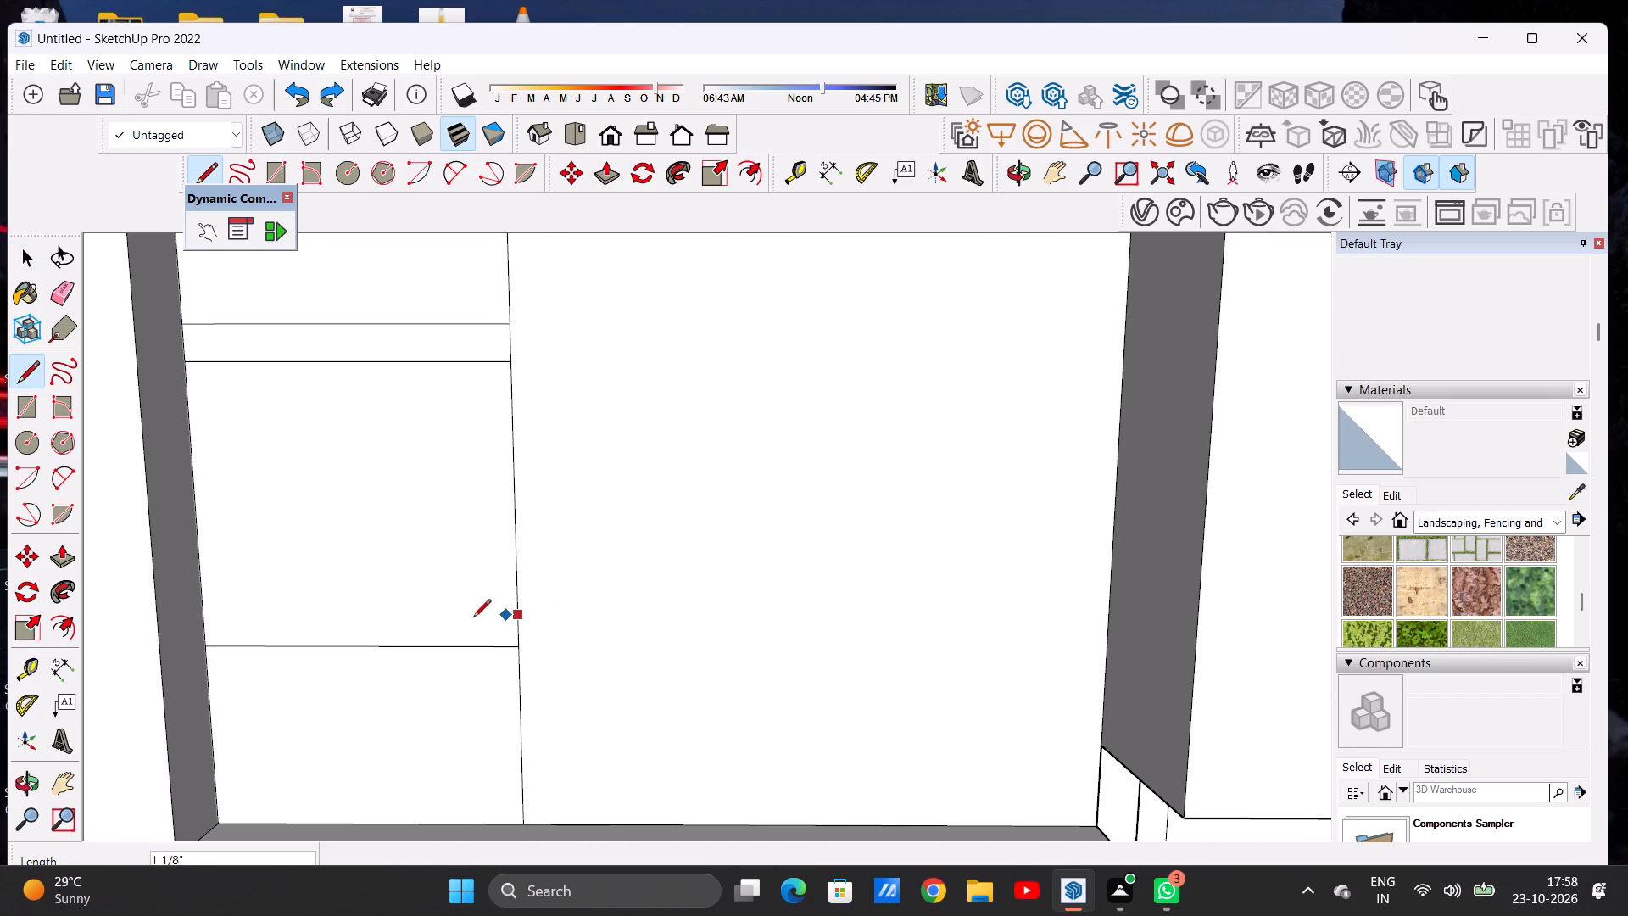
left_click(201, 610)
key("space")
Examine the building's front, sides and tower panel, checking the column of cells against the balconies and entrance.
scroll(326, 635, "down", 12)
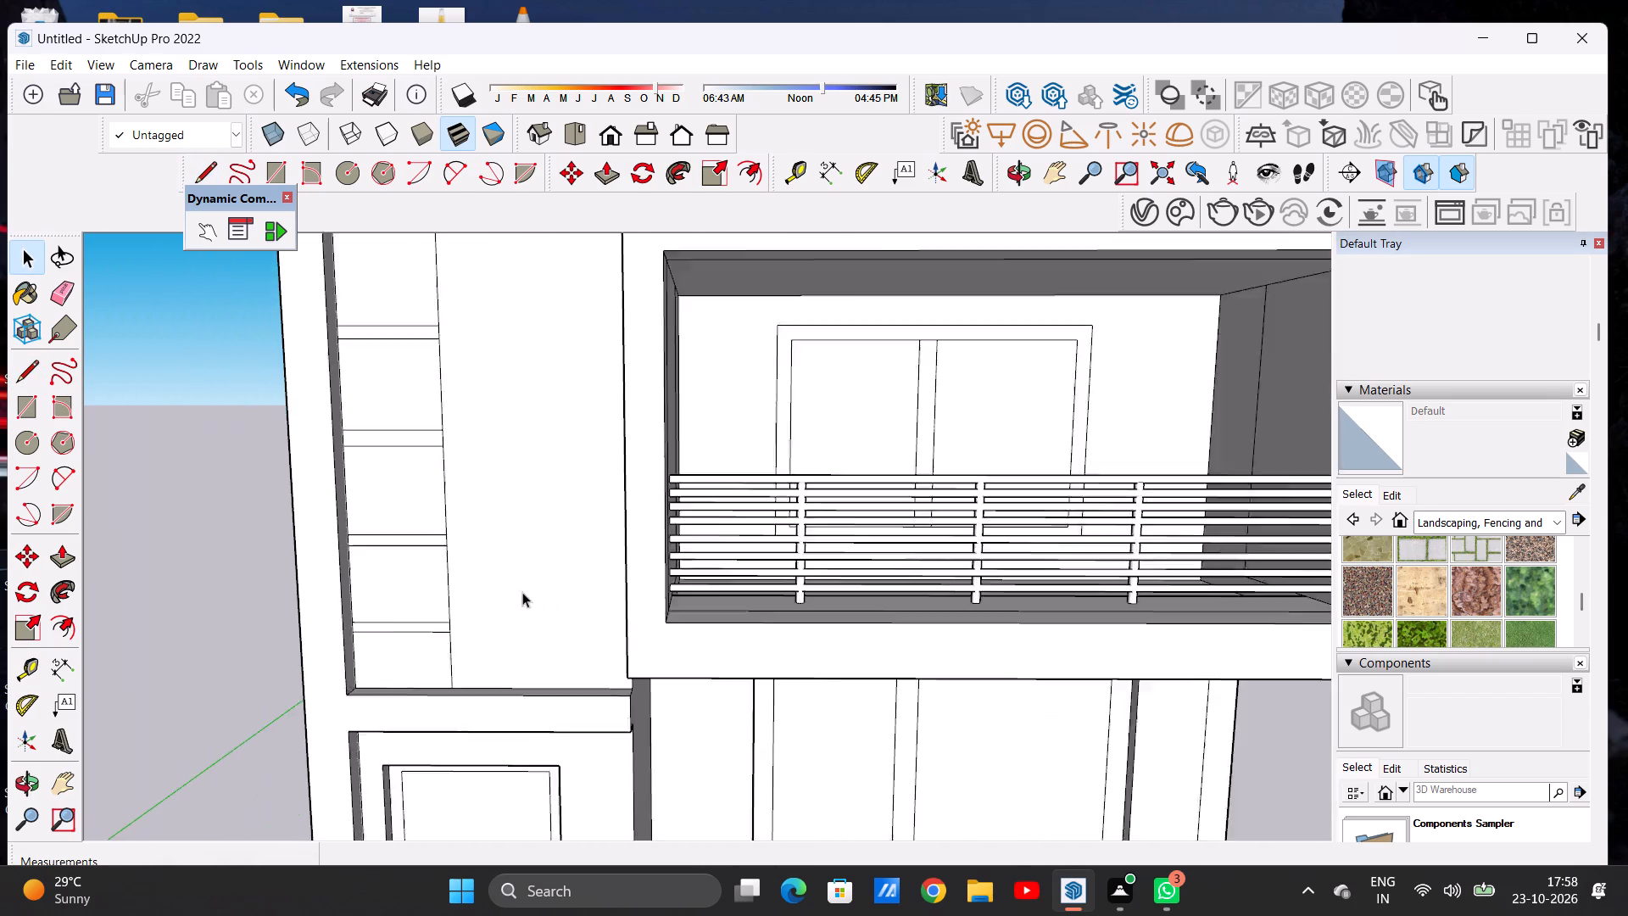
scroll(522, 592, "down", 17)
scroll(543, 576, "down", 5)
middle_click_drag(507, 568, 494, 550)
scroll(493, 538, "up", 6)
middle_click_drag(430, 566, 463, 549)
middle_click(463, 549)
middle_click_drag(463, 549, 465, 557)
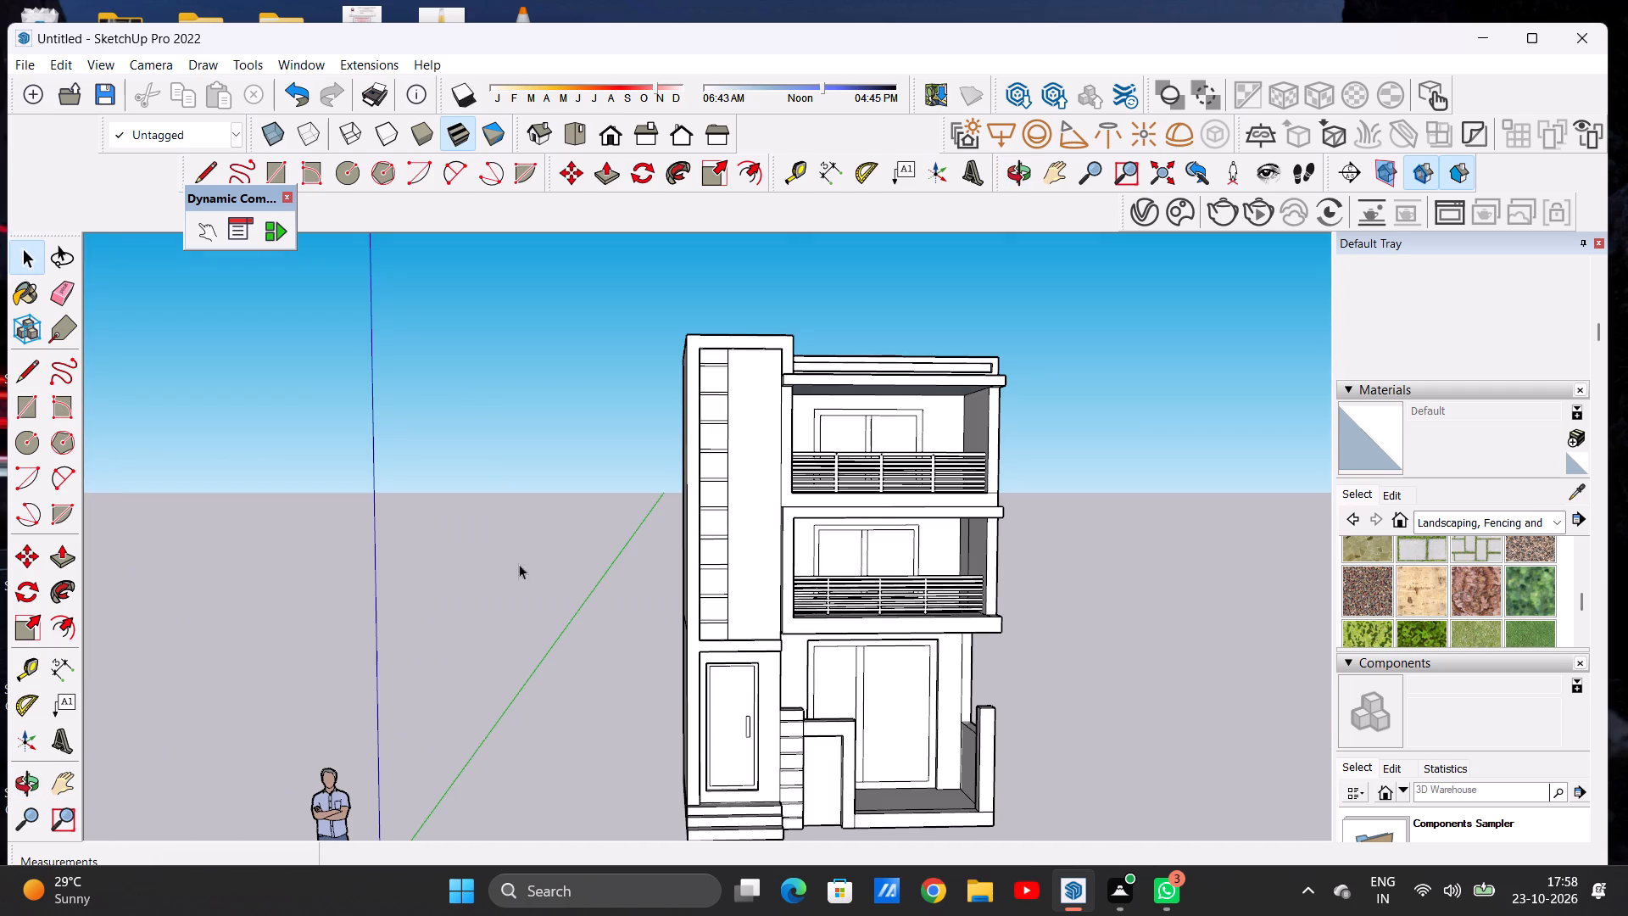
scroll(654, 561, "down", 6)
scroll(781, 487, "up", 8)
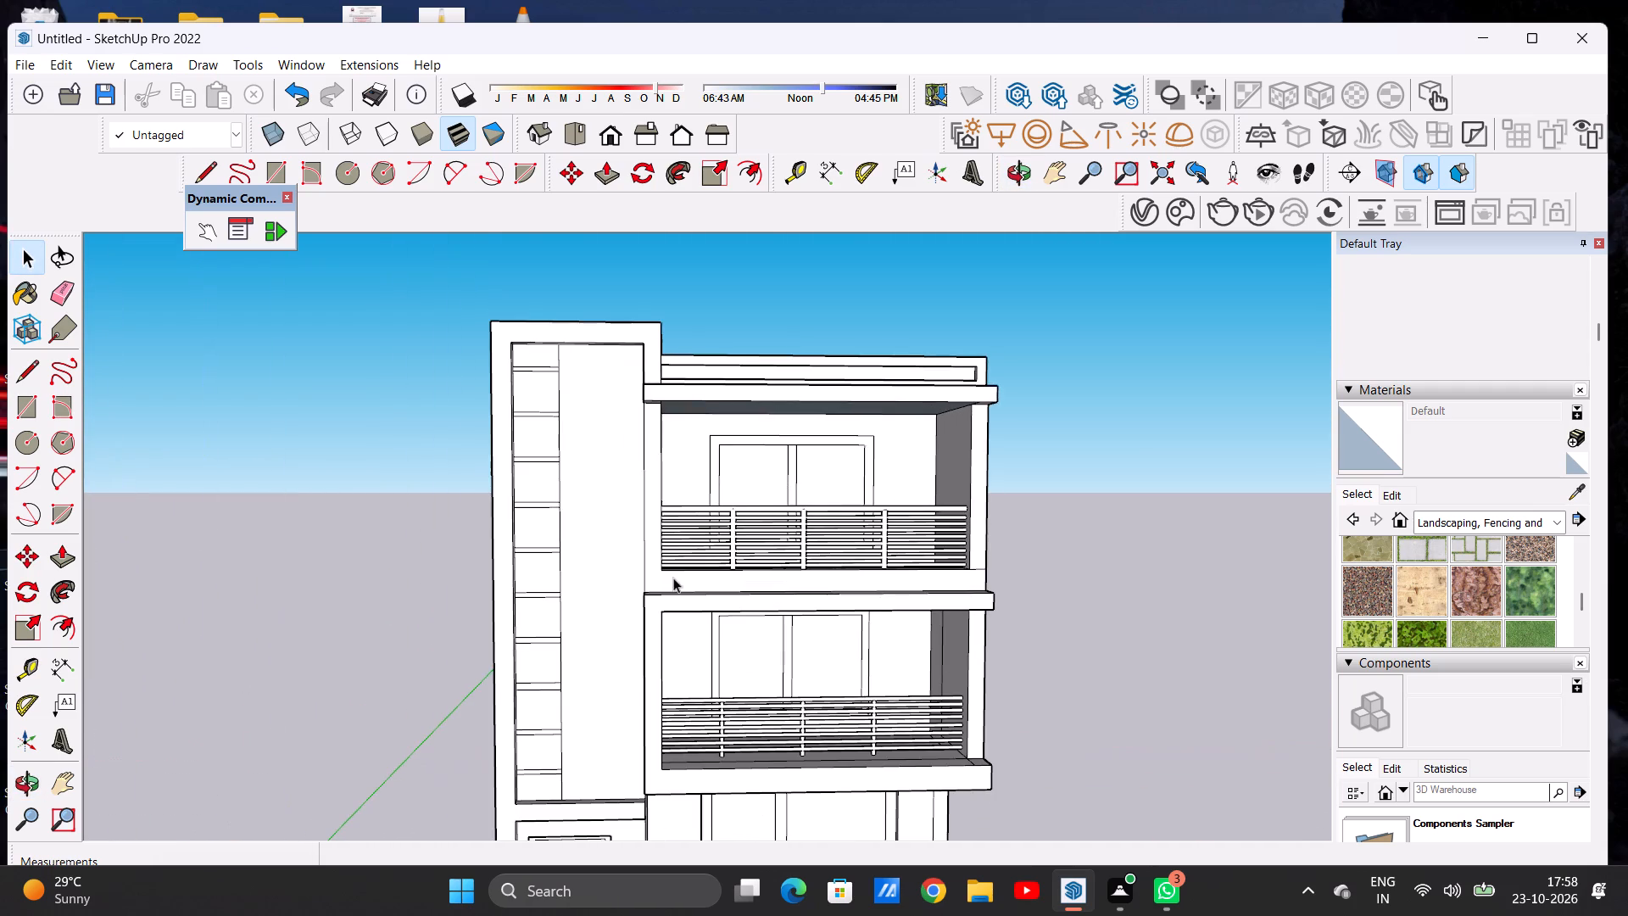
scroll(508, 570, "down", 6)
middle_click_drag(603, 690, 569, 667)
middle_click(569, 667)
scroll(571, 667, "up", 7)
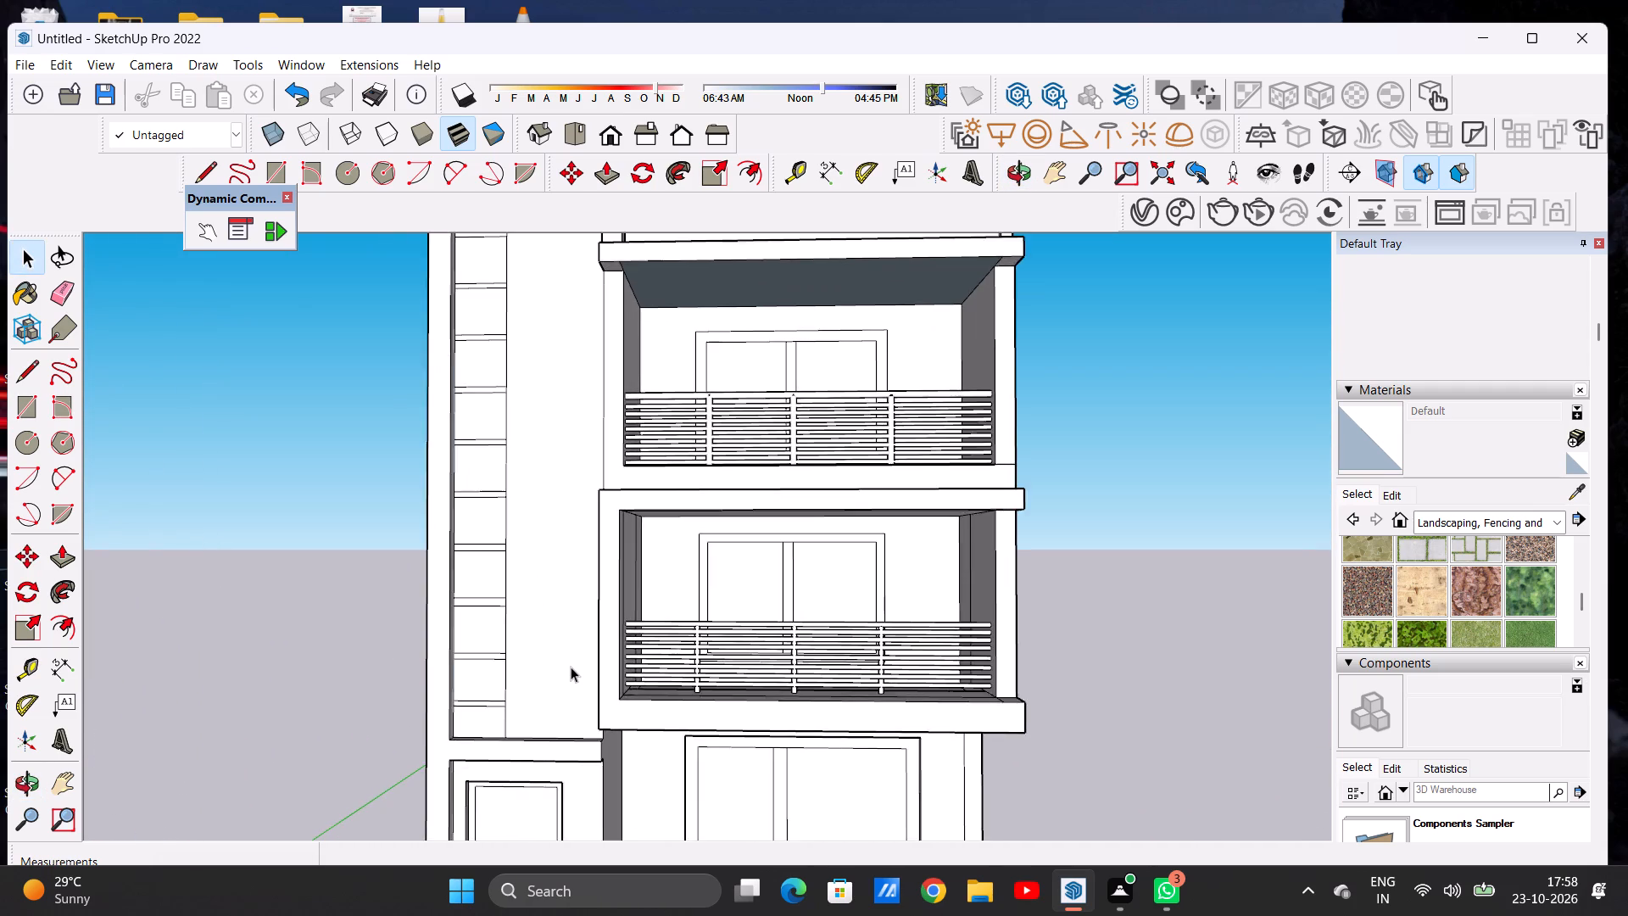
scroll(594, 628, "down", 7)
middle_click_drag(578, 595, 596, 626)
scroll(596, 626, "up", 2)
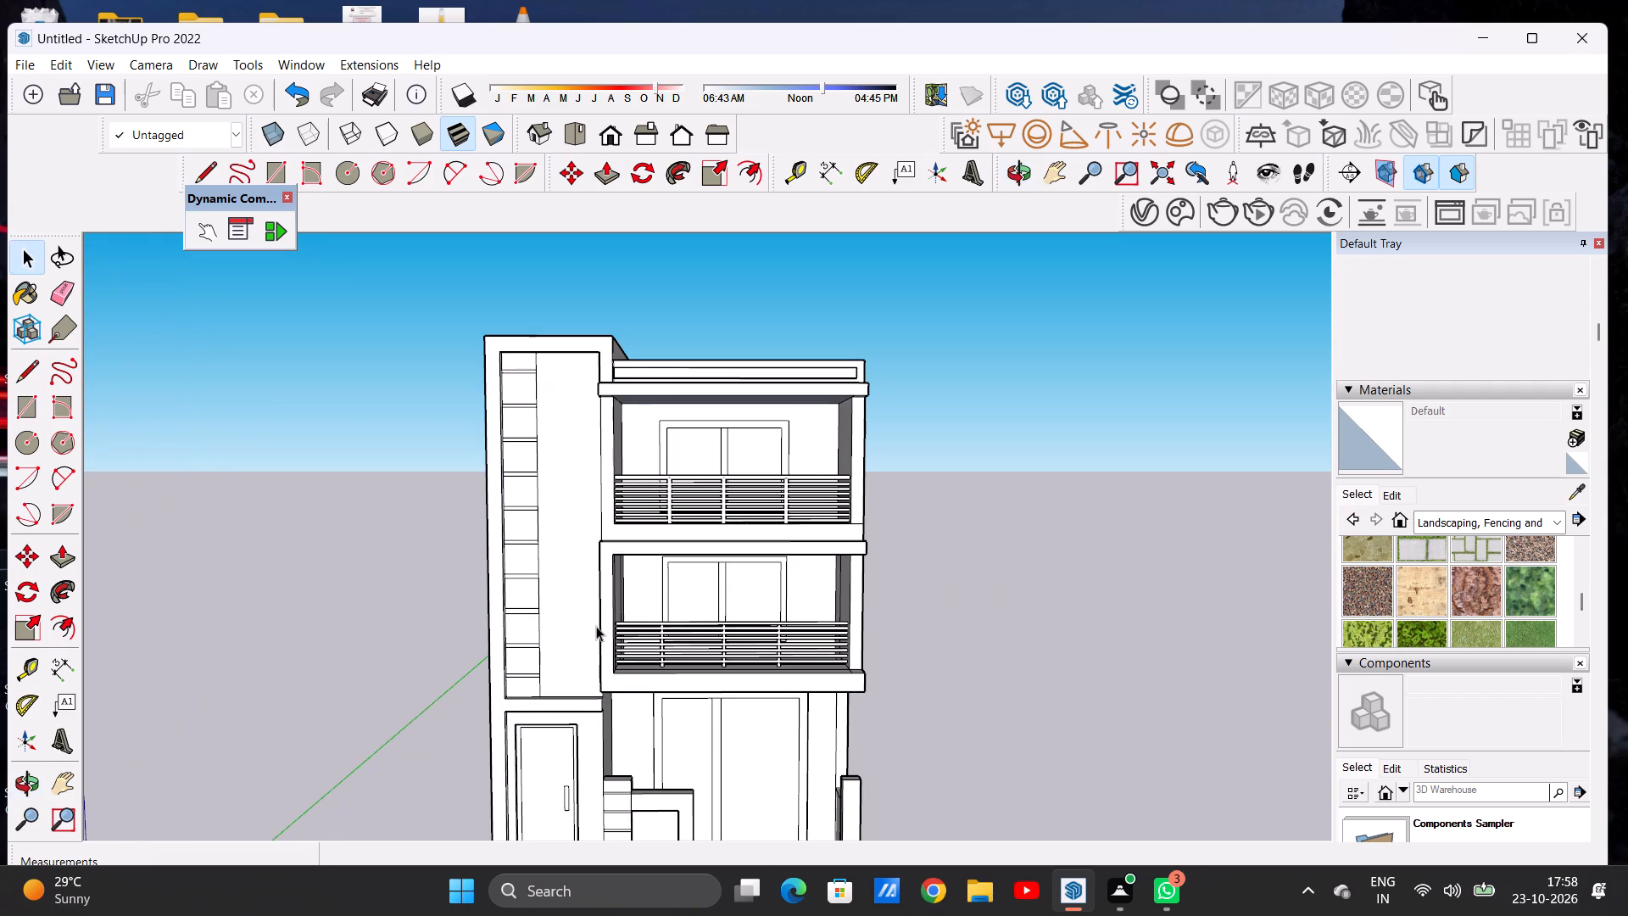
scroll(596, 626, "down", 5)
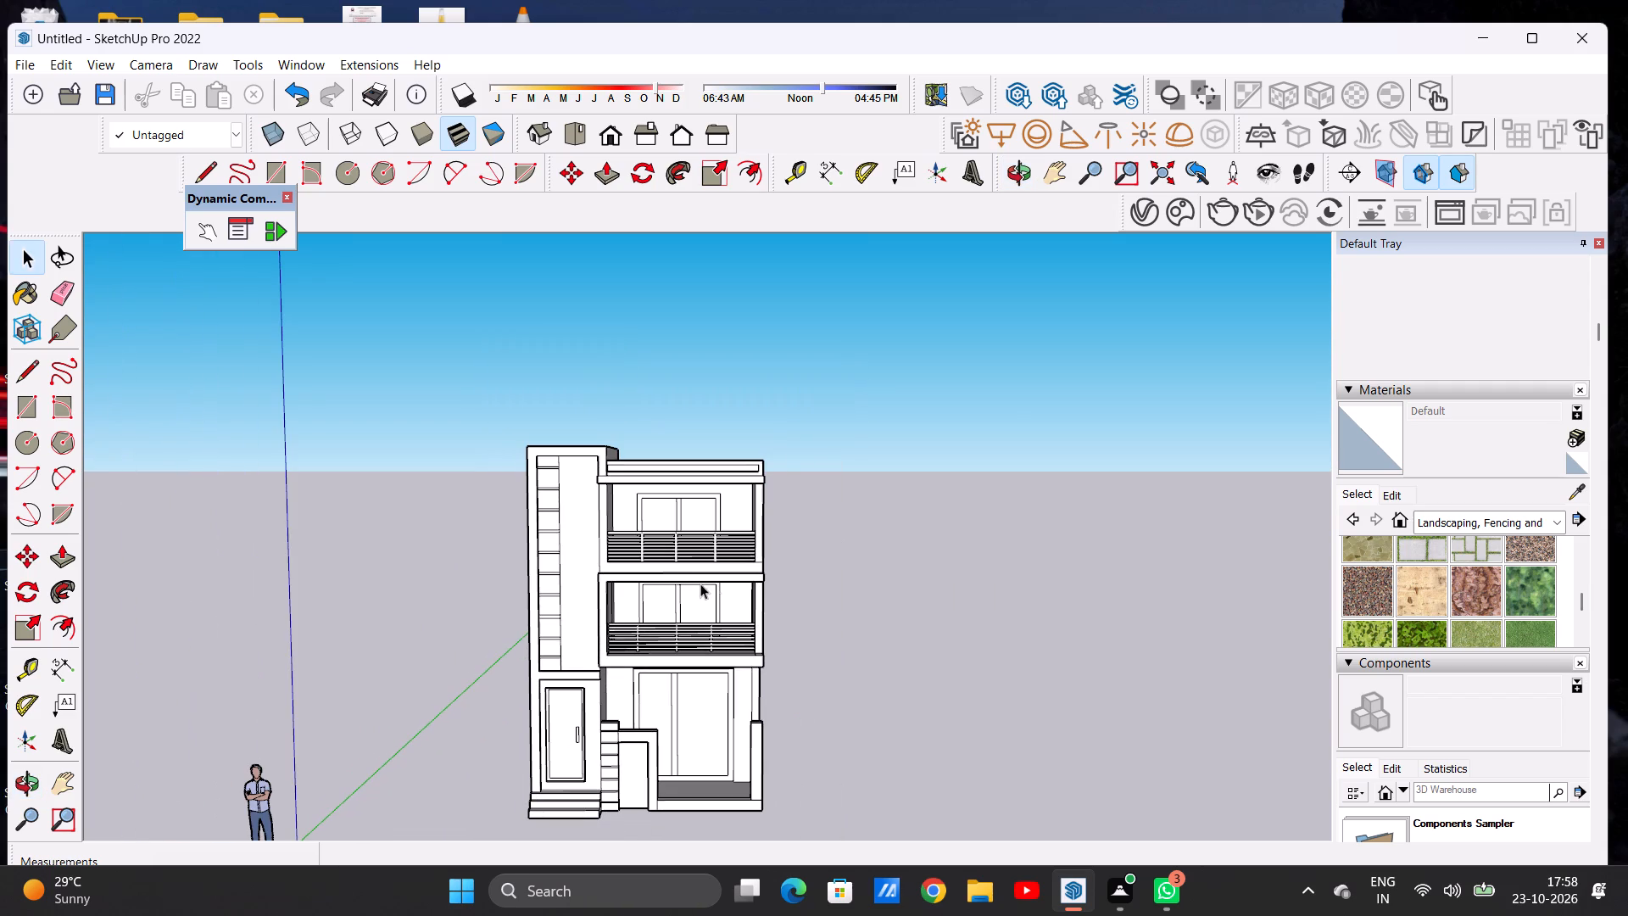
middle_click_drag(771, 596, 951, 579)
middle_click(951, 579)
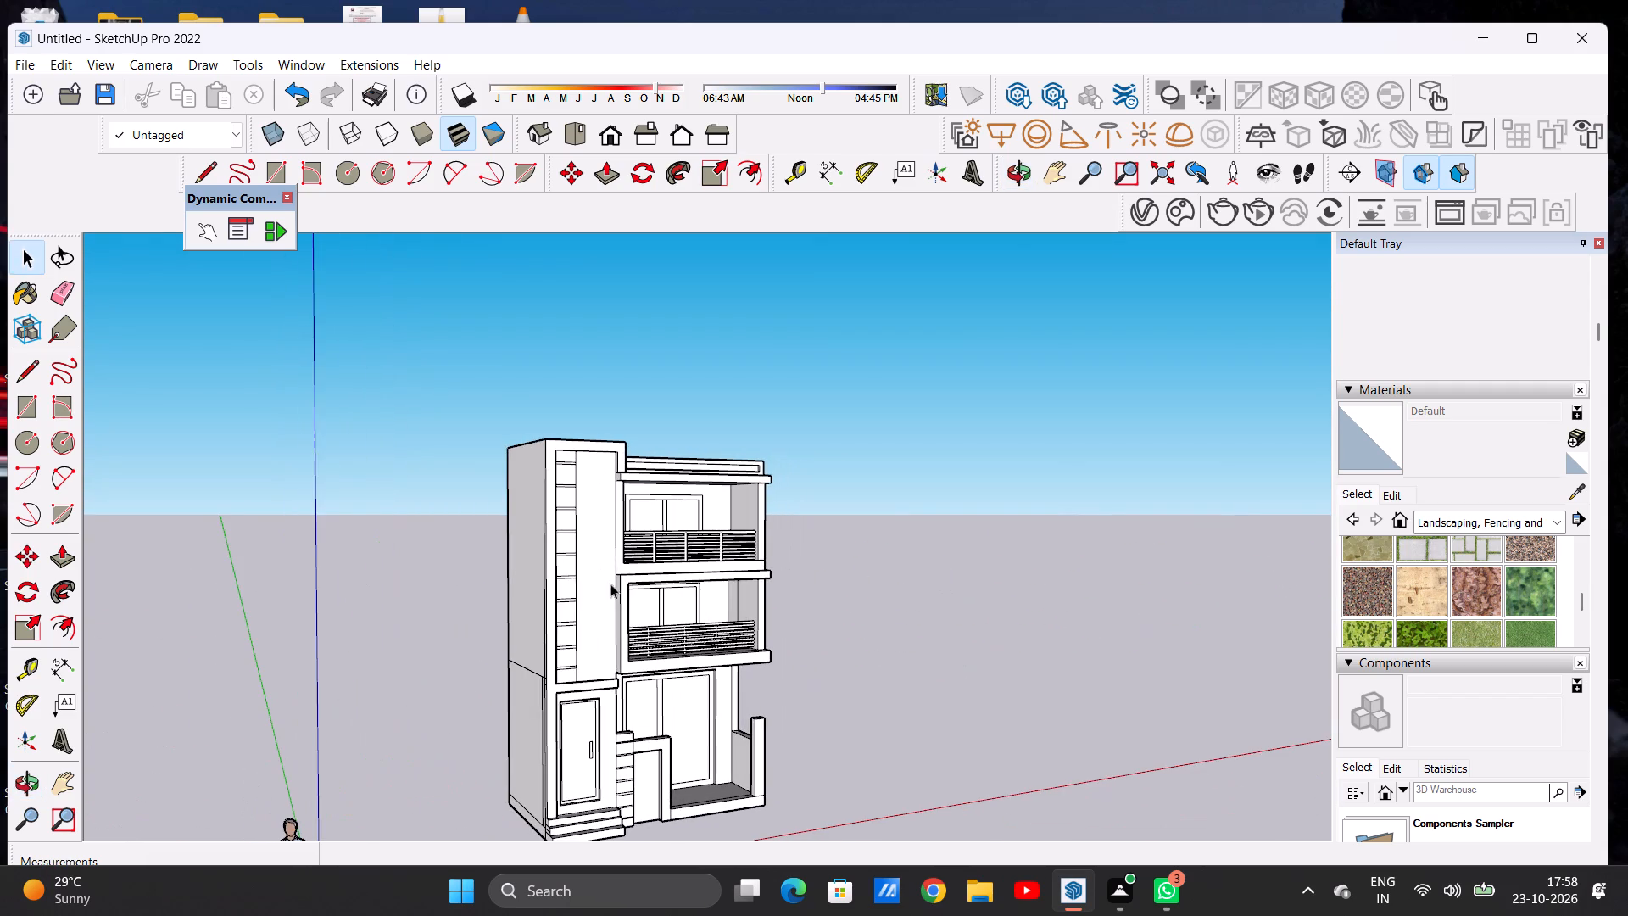
middle_click_drag(560, 593, 350, 584)
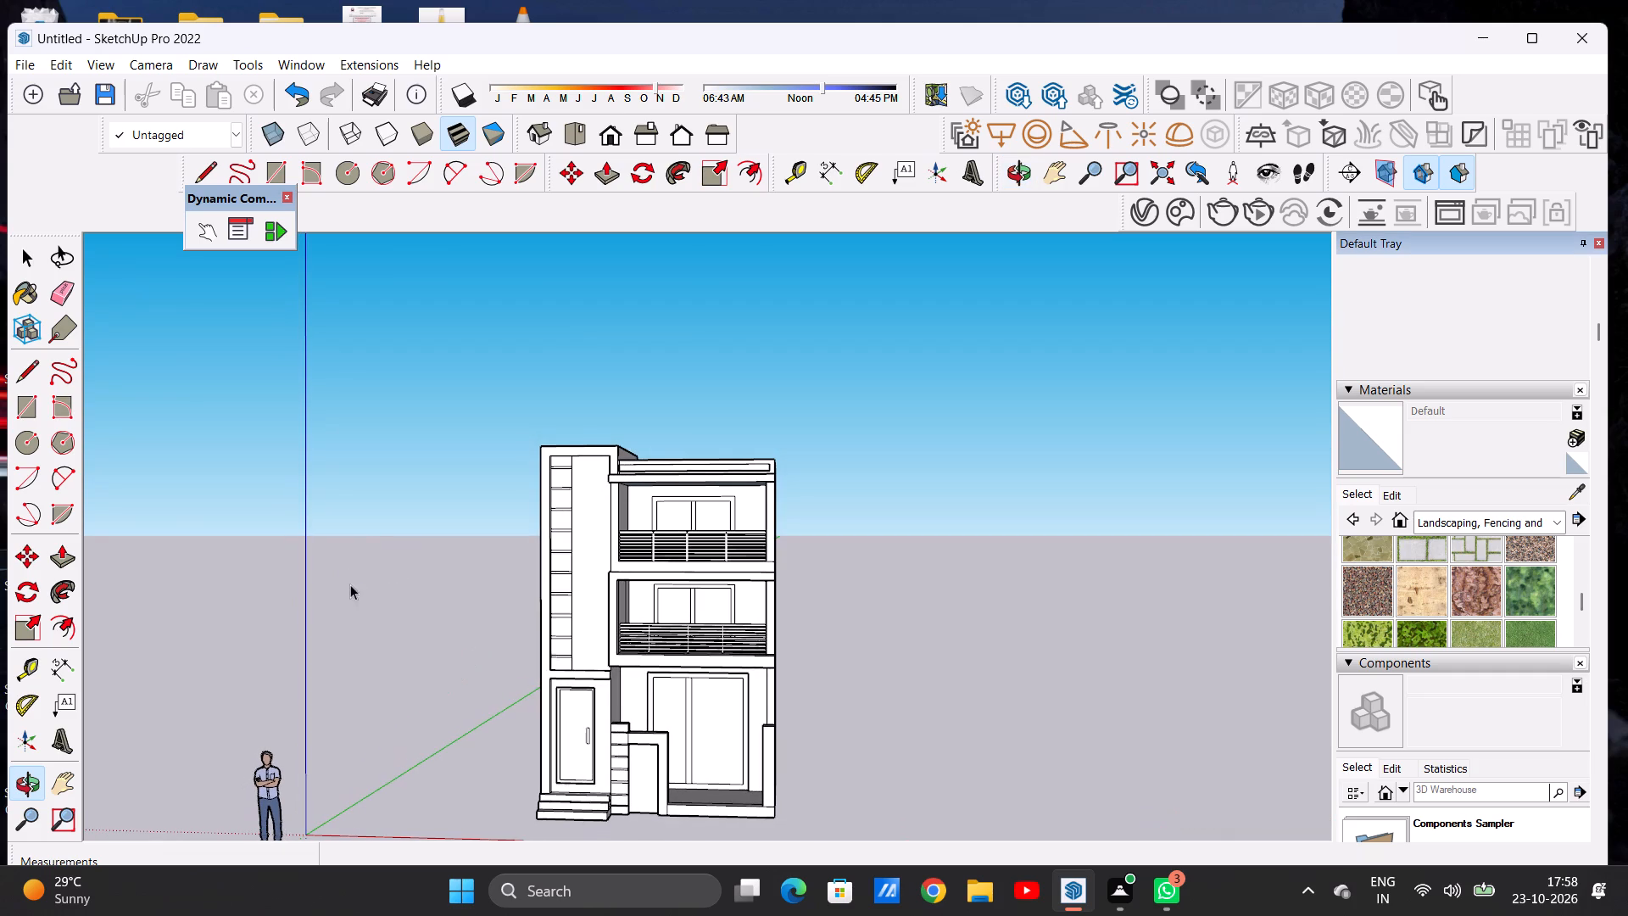
middle_click_drag(886, 553, 279, 580)
middle_click_drag(858, 589, 373, 596)
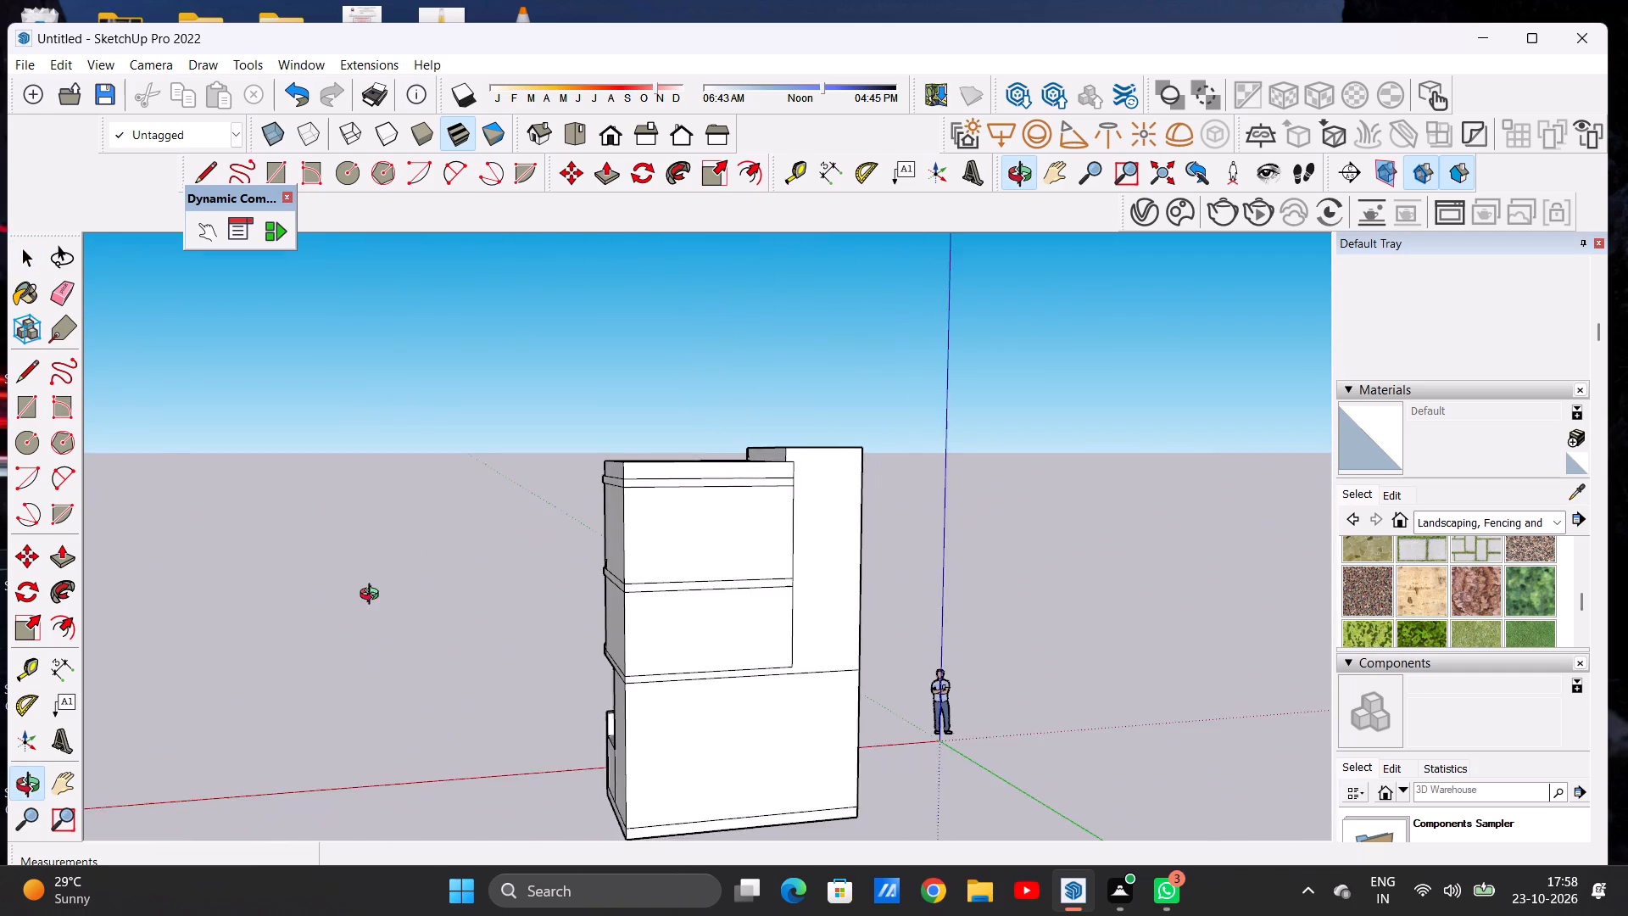
middle_click_drag(373, 596, 900, 612)
middle_click_drag(546, 619, 850, 610)
middle_click_drag(617, 628, 867, 628)
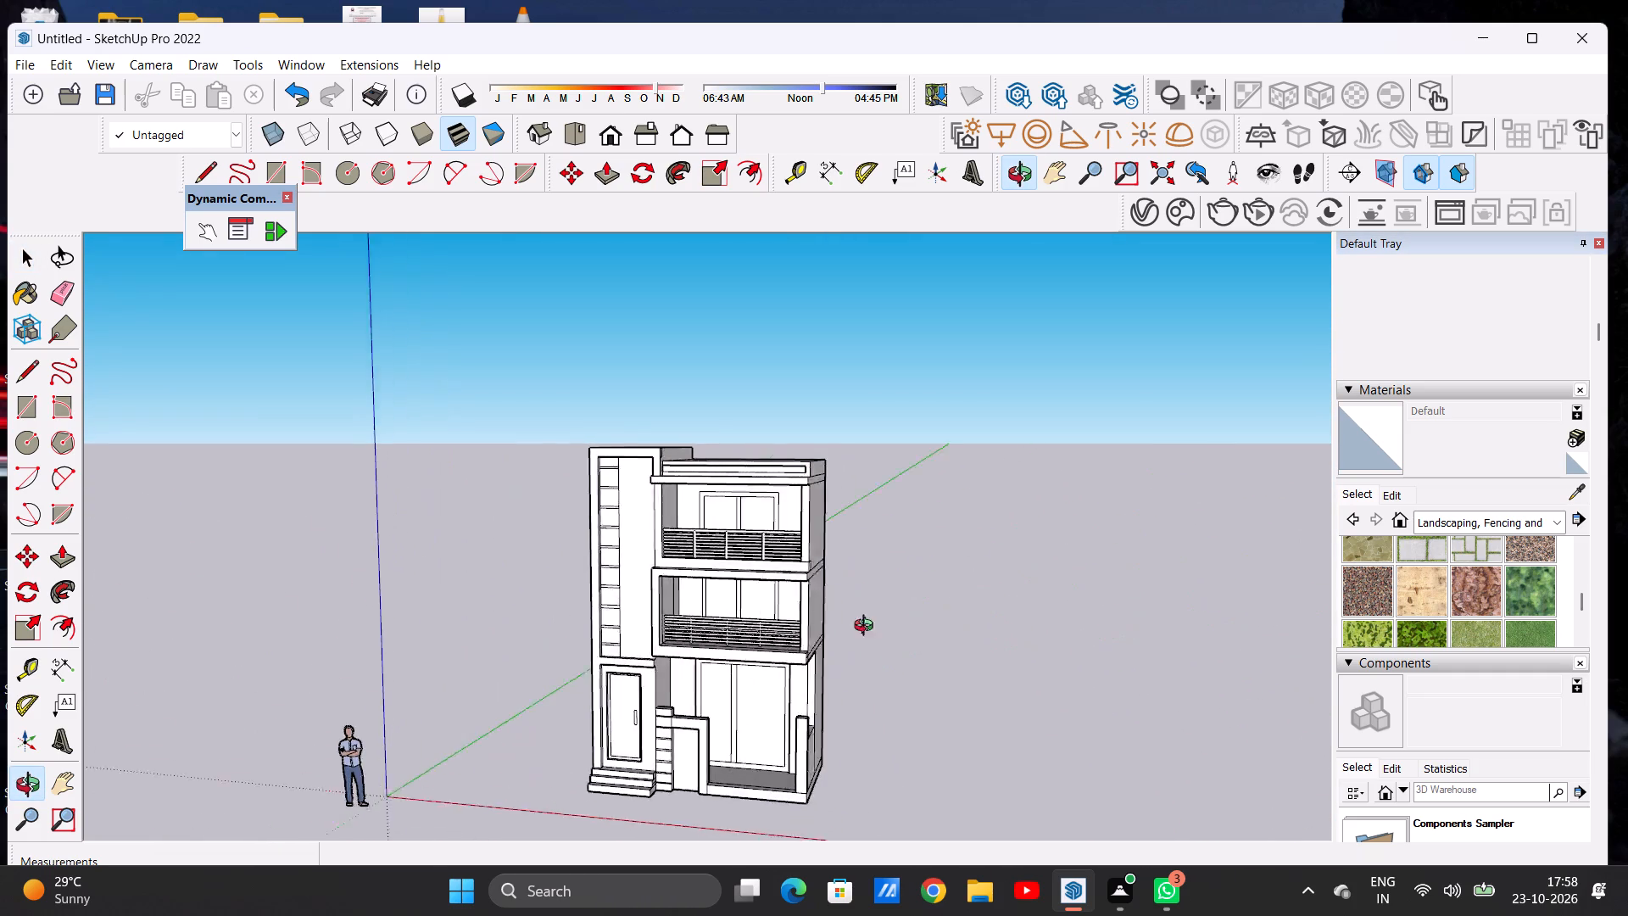
middle_click_drag(867, 628, 911, 617)
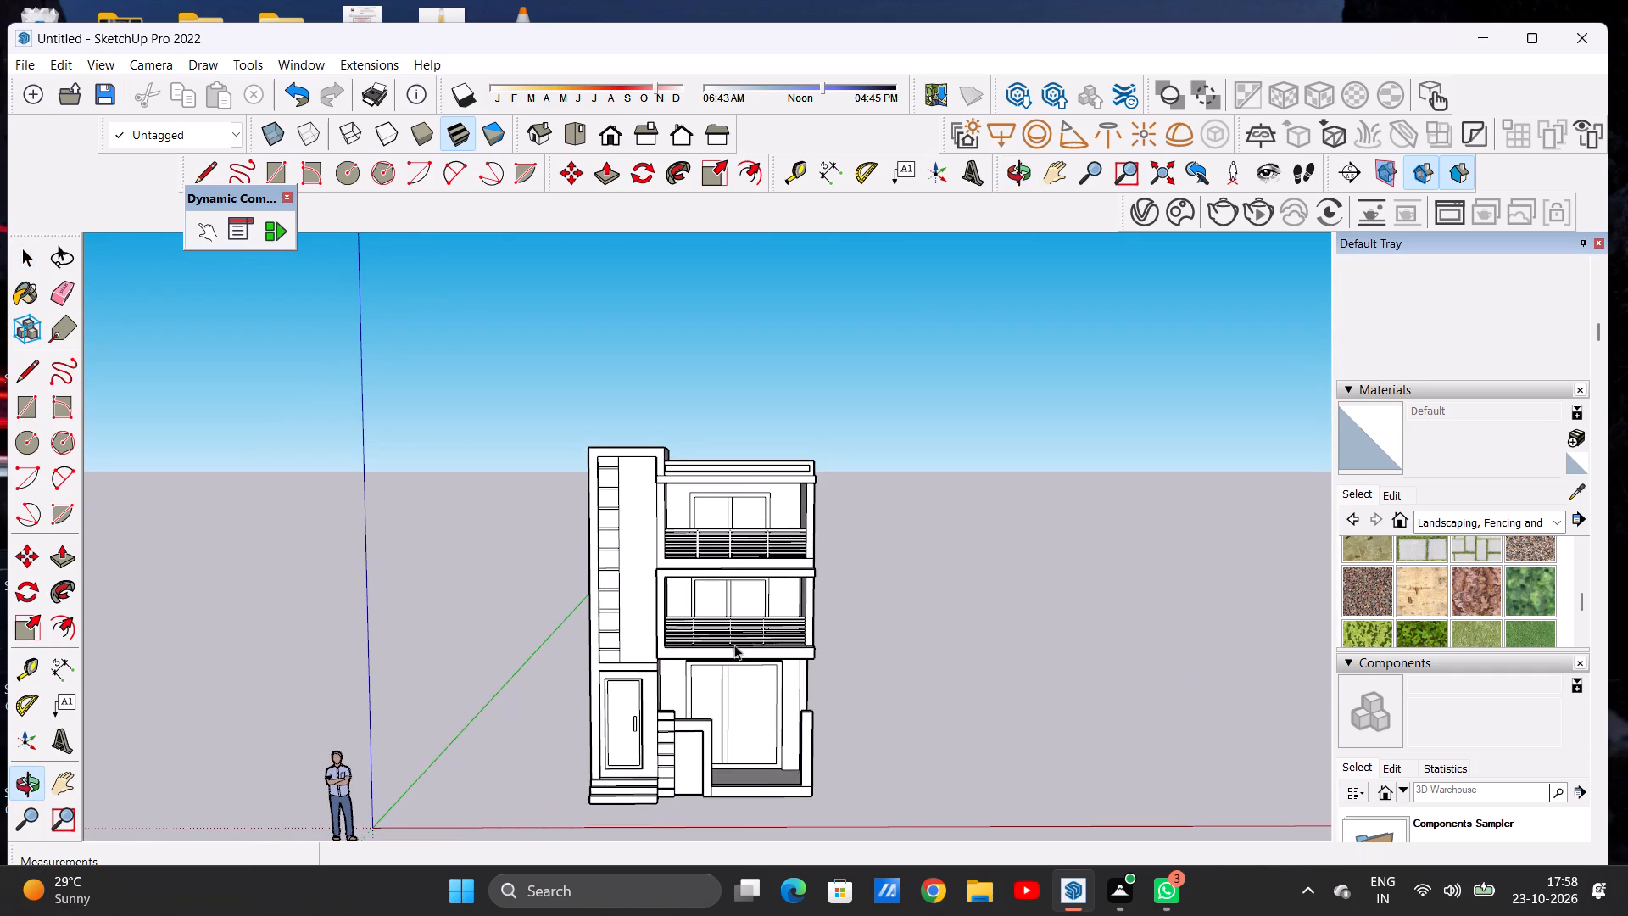
scroll(666, 578, "down", 4)
scroll(654, 671, "up", 20)
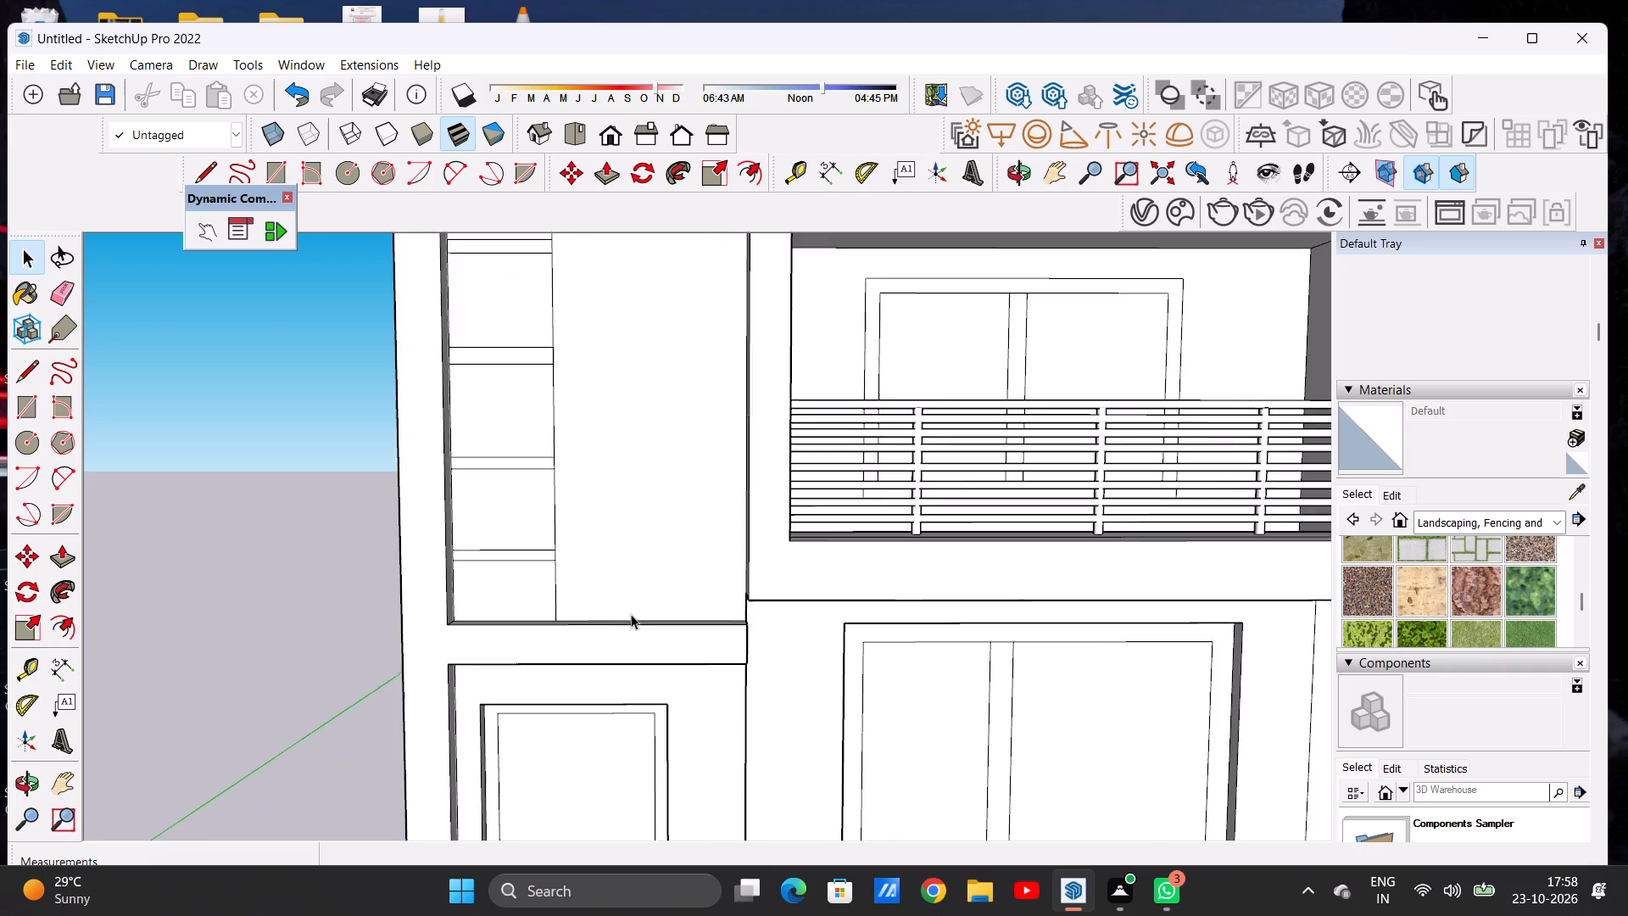
middle_click_drag(634, 624, 233, 618)
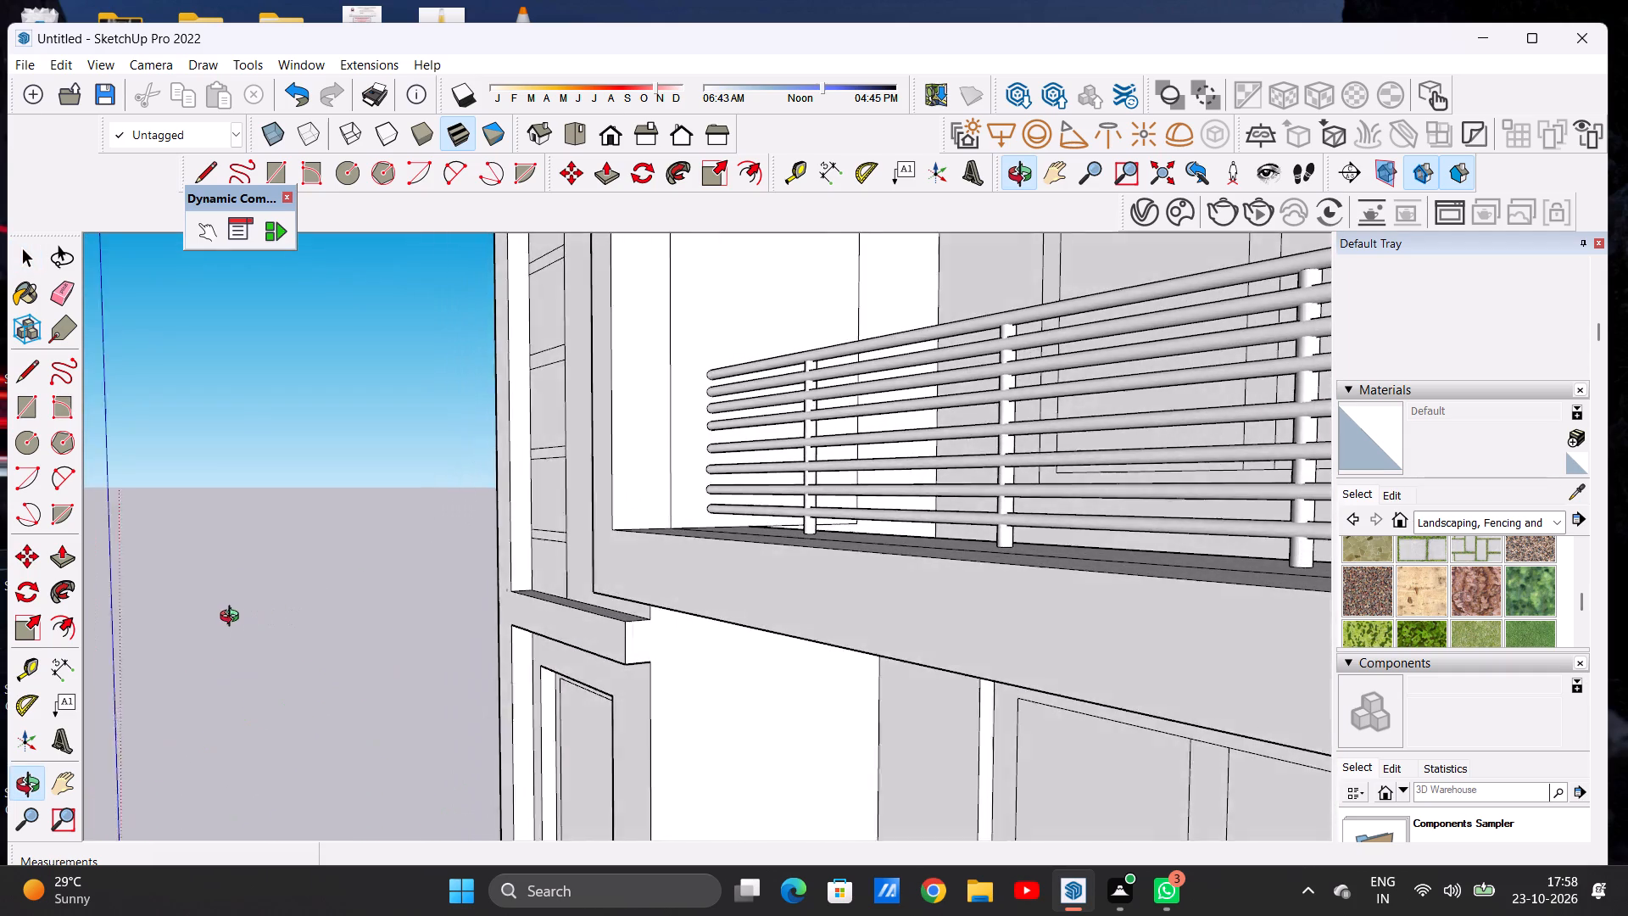
middle_click_drag(233, 618, 591, 625)
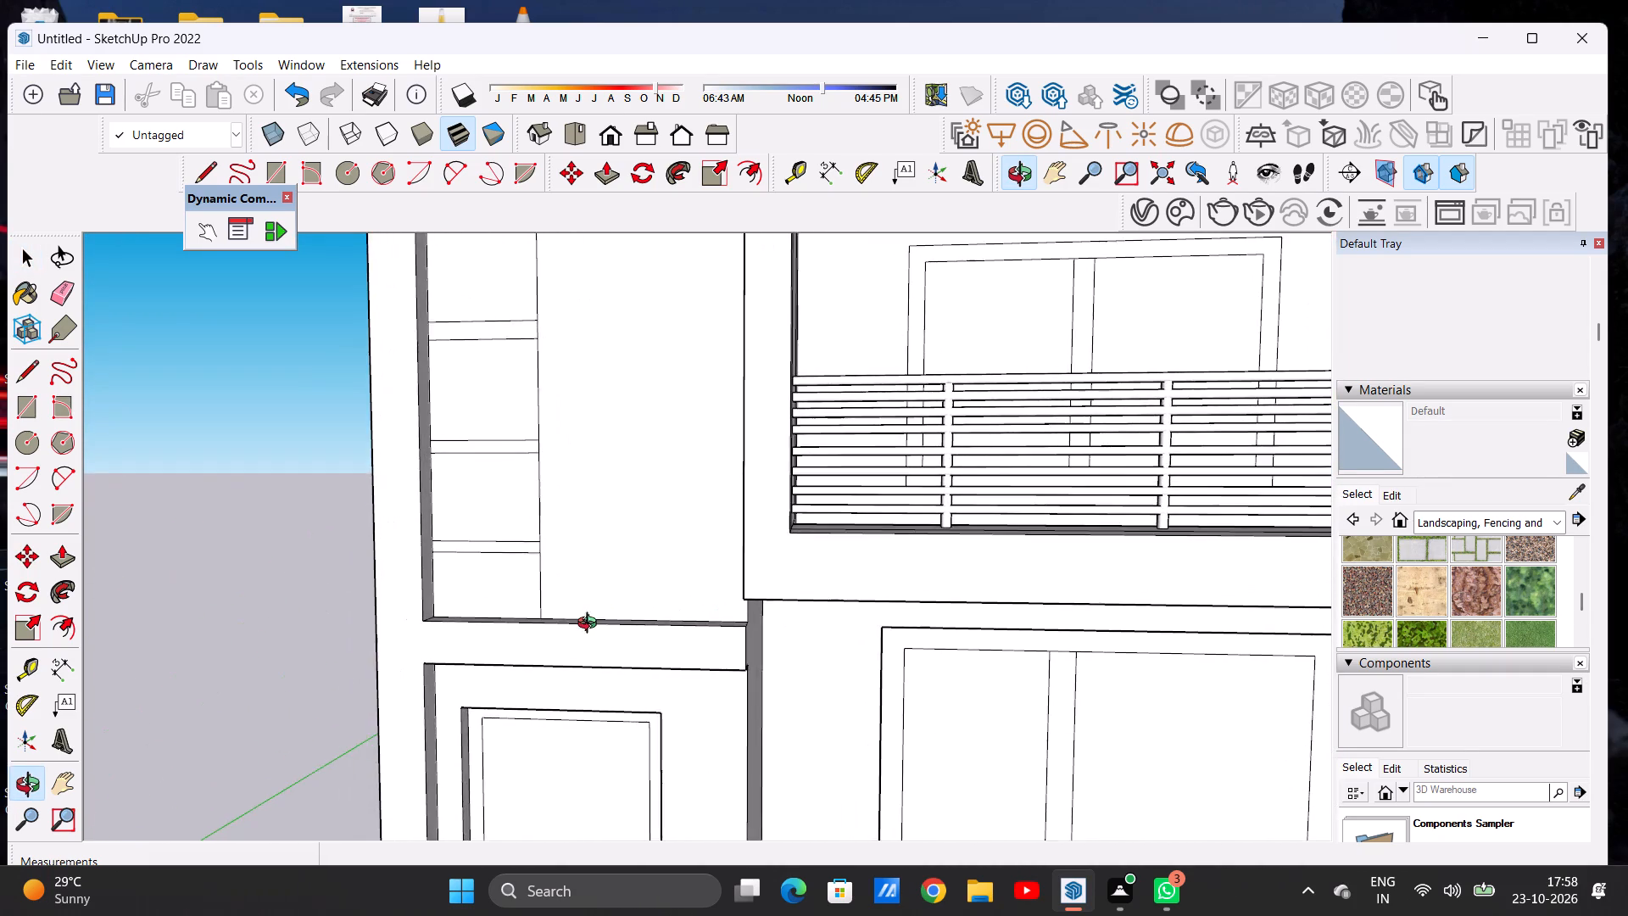
middle_click_drag(591, 625, 632, 635)
scroll(446, 651, "down", 14)
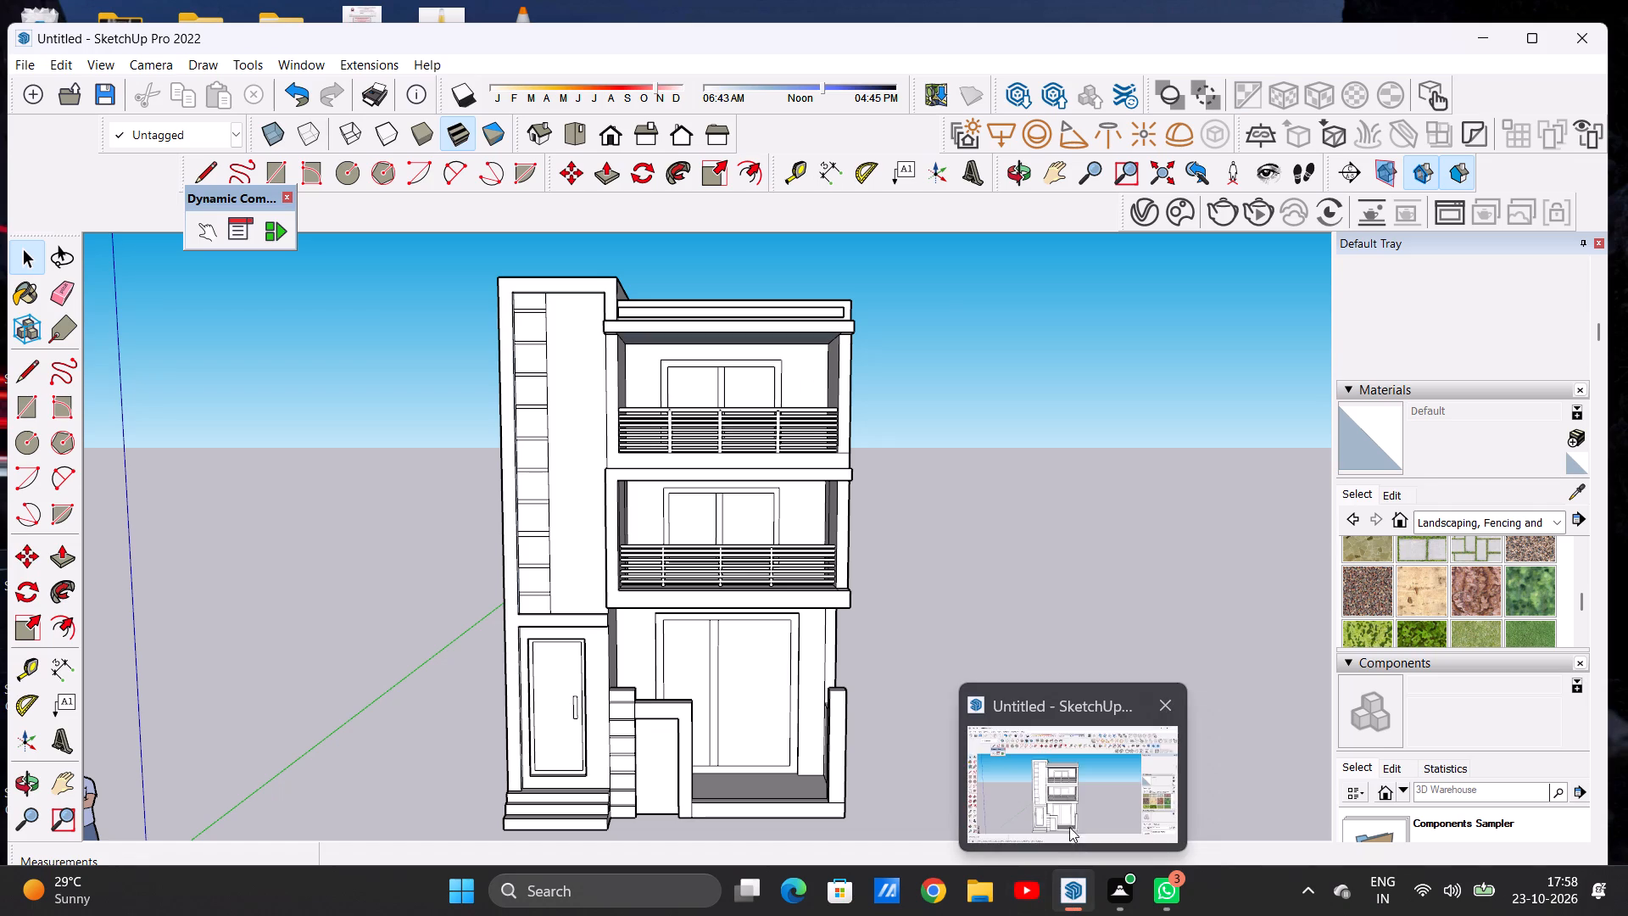
left_click(1065, 810)
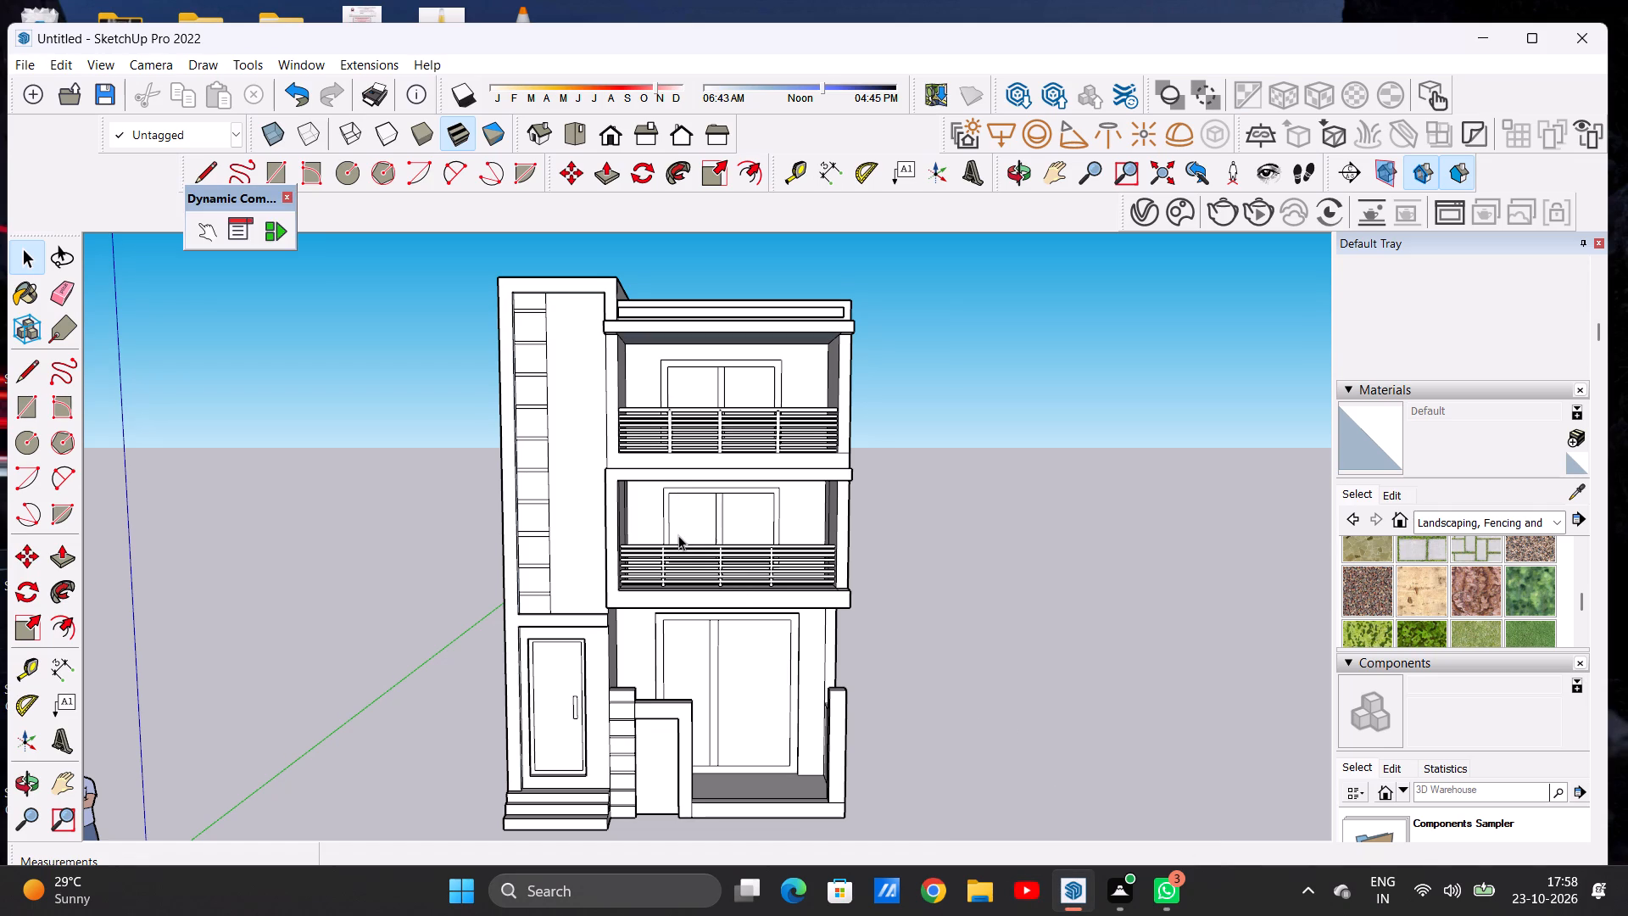
Draw a circle of about 7/8" radius near the top of the banded entrance pillar's exposed side face, above the low wall.
scroll(645, 533, "down", 6)
scroll(691, 642, "up", 3)
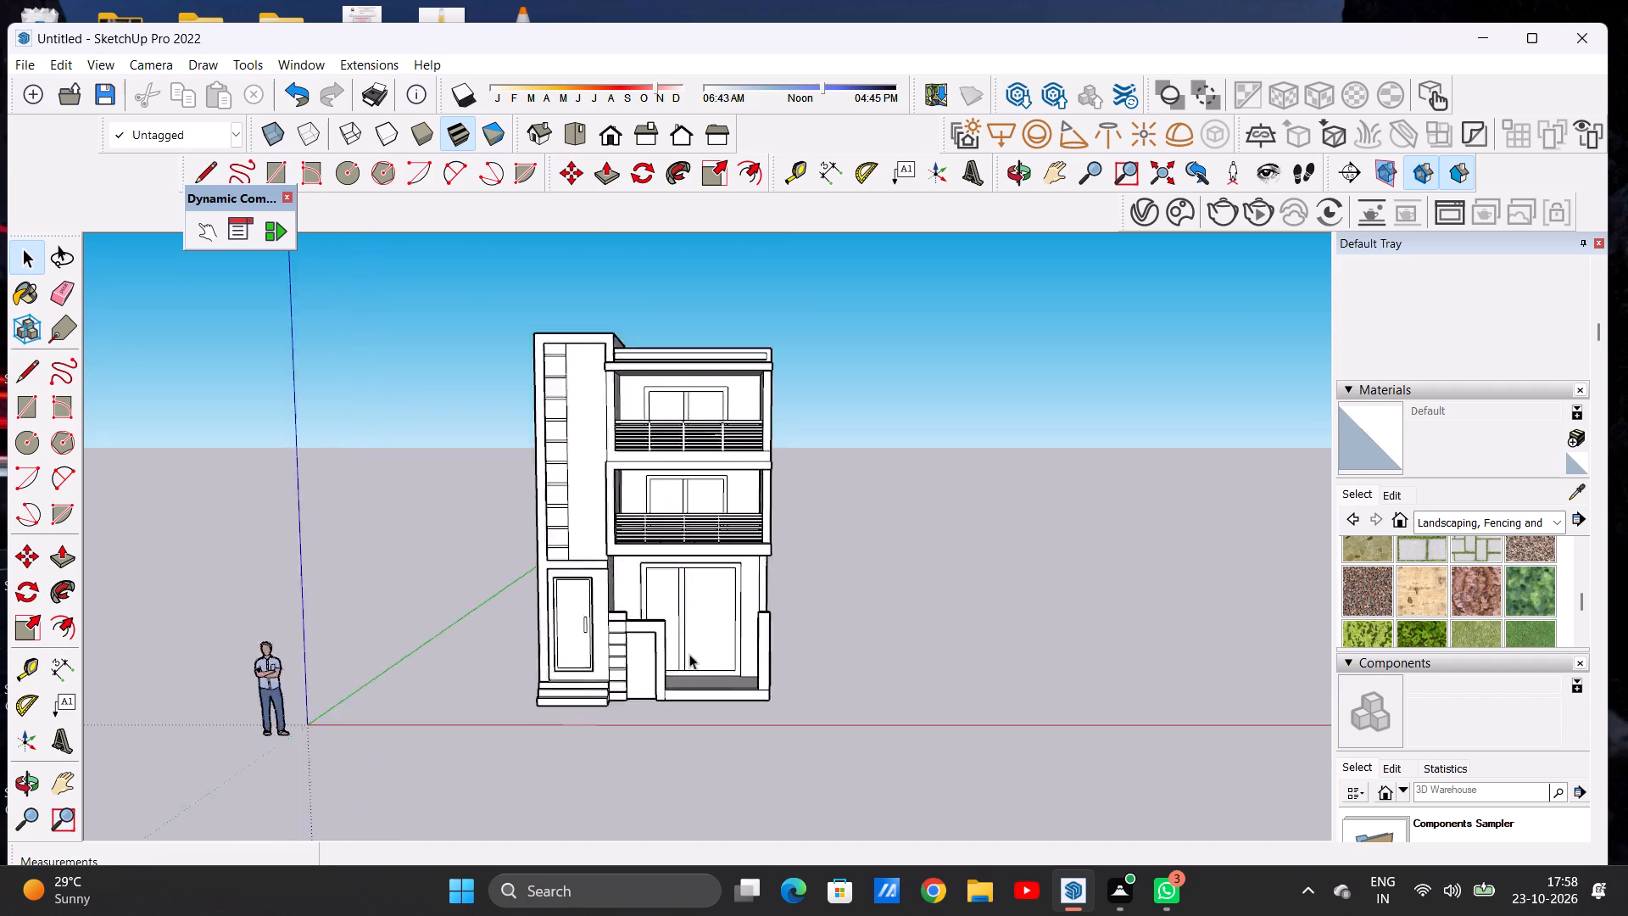
scroll(689, 654, "up", 4)
scroll(697, 736, "up", 7)
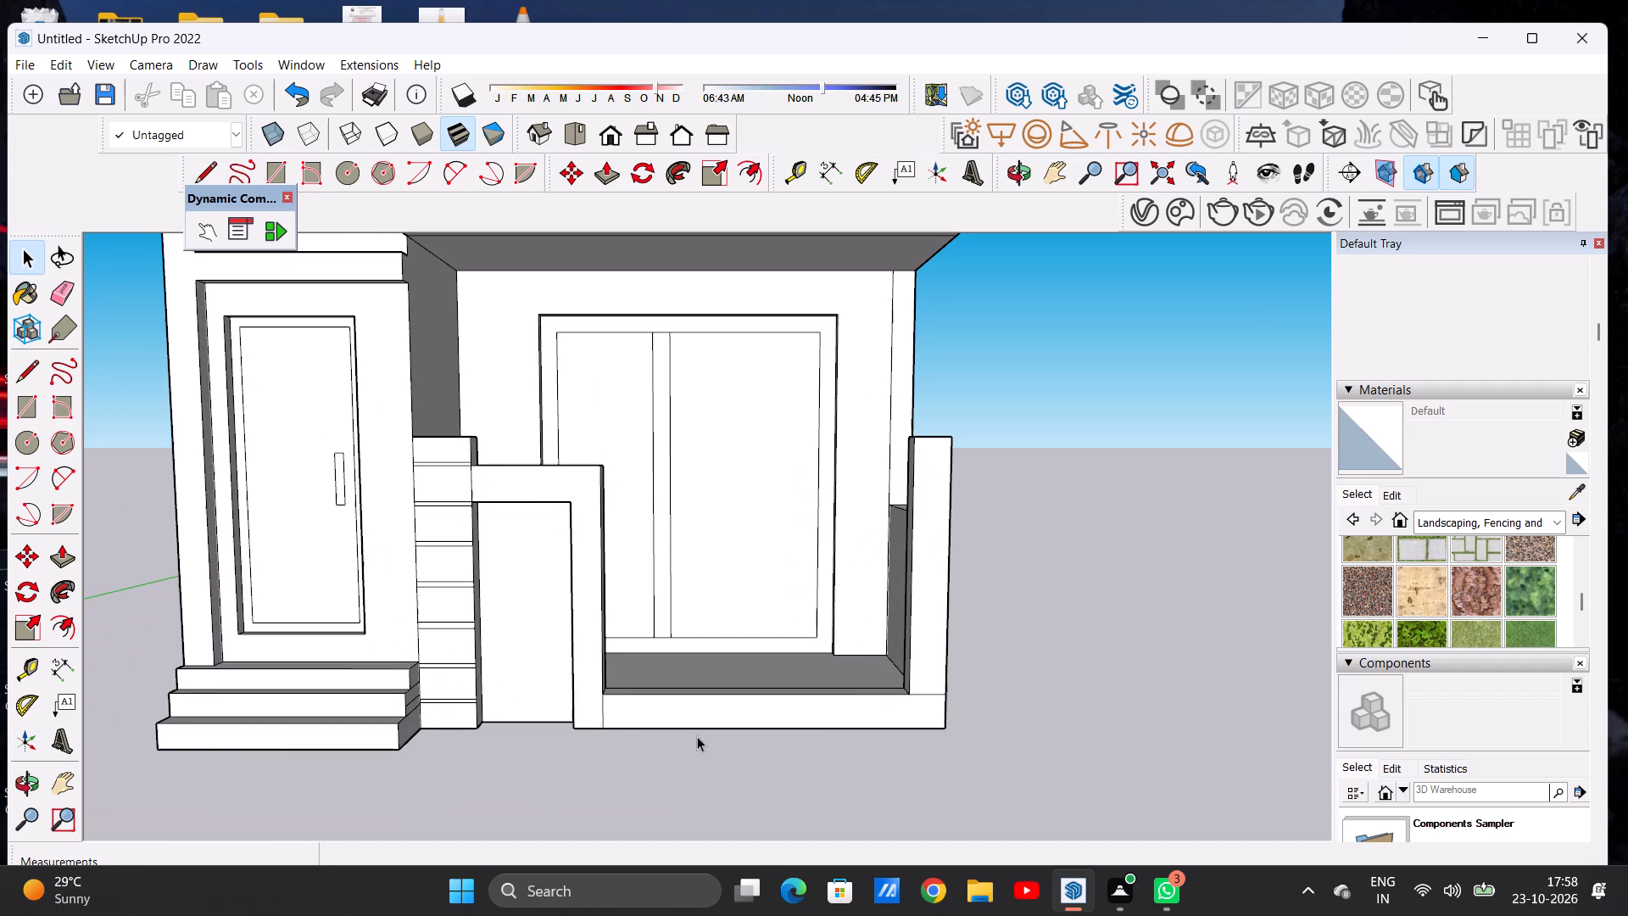
scroll(699, 746, "down", 2)
middle_click_drag(783, 668, 498, 690)
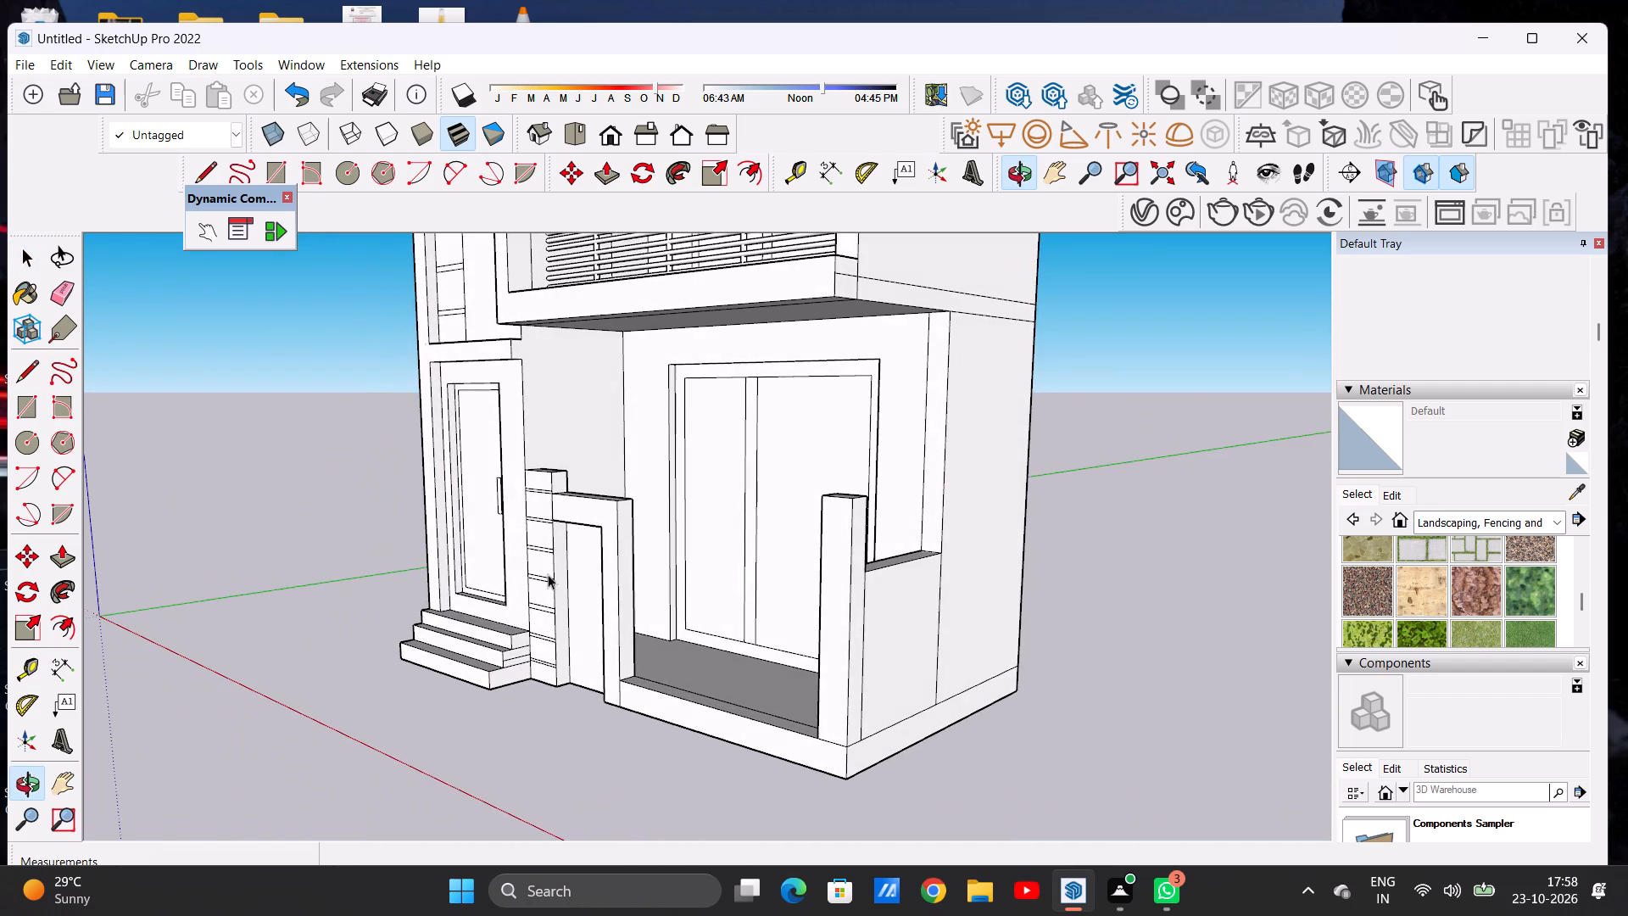
scroll(582, 423, "up", 14)
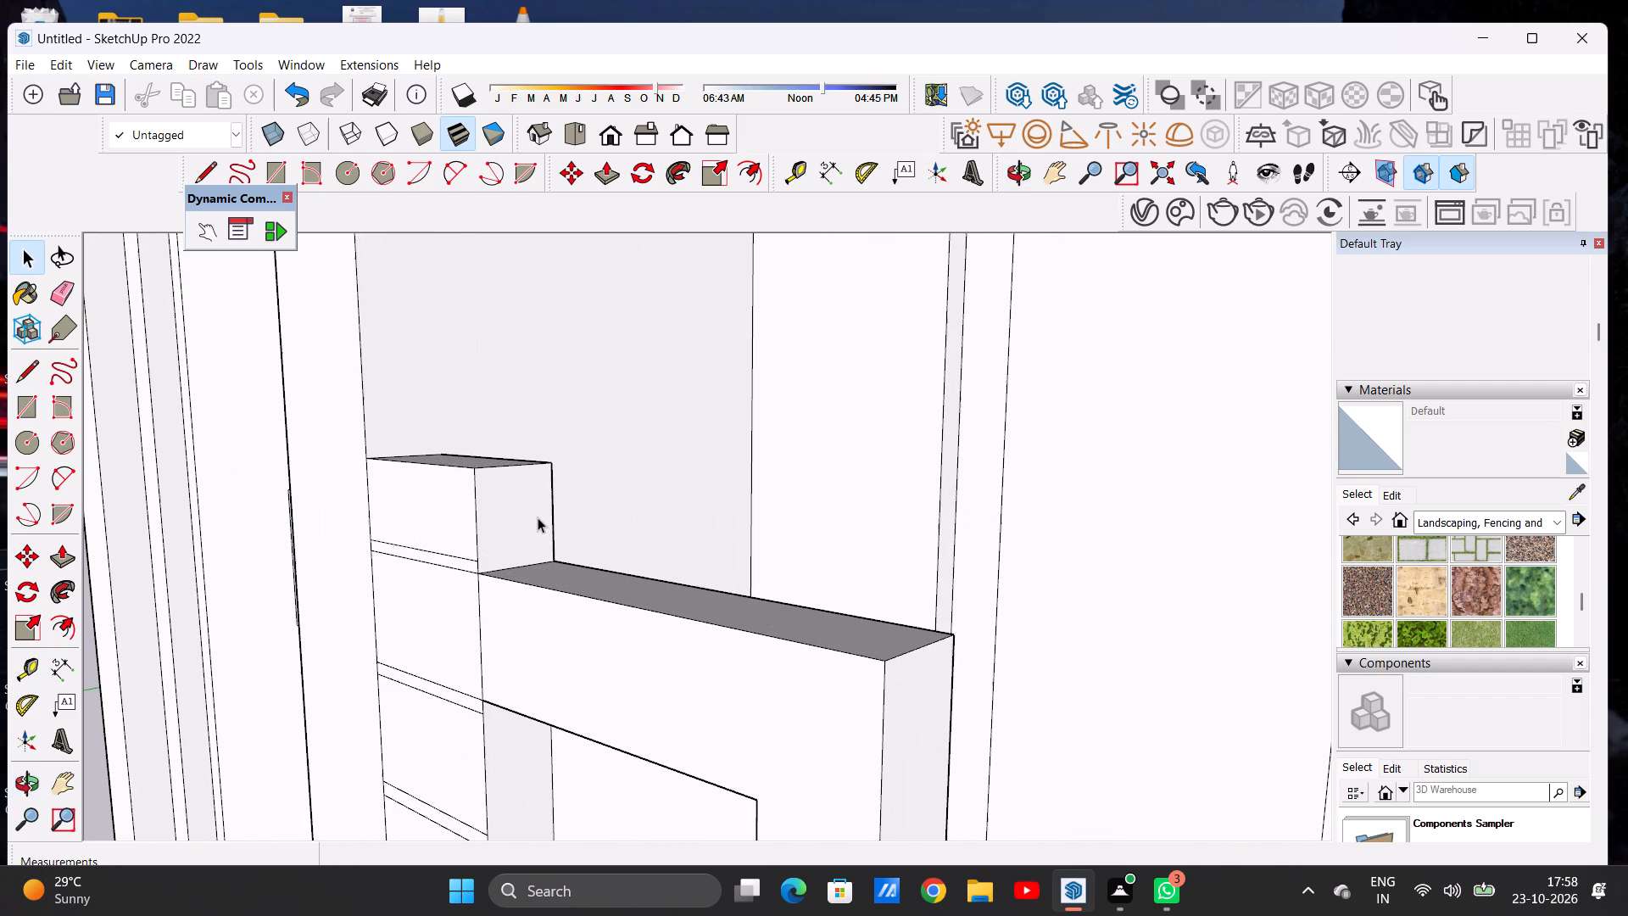
scroll(524, 513, "up", 3)
middle_click_drag(545, 545, 526, 544)
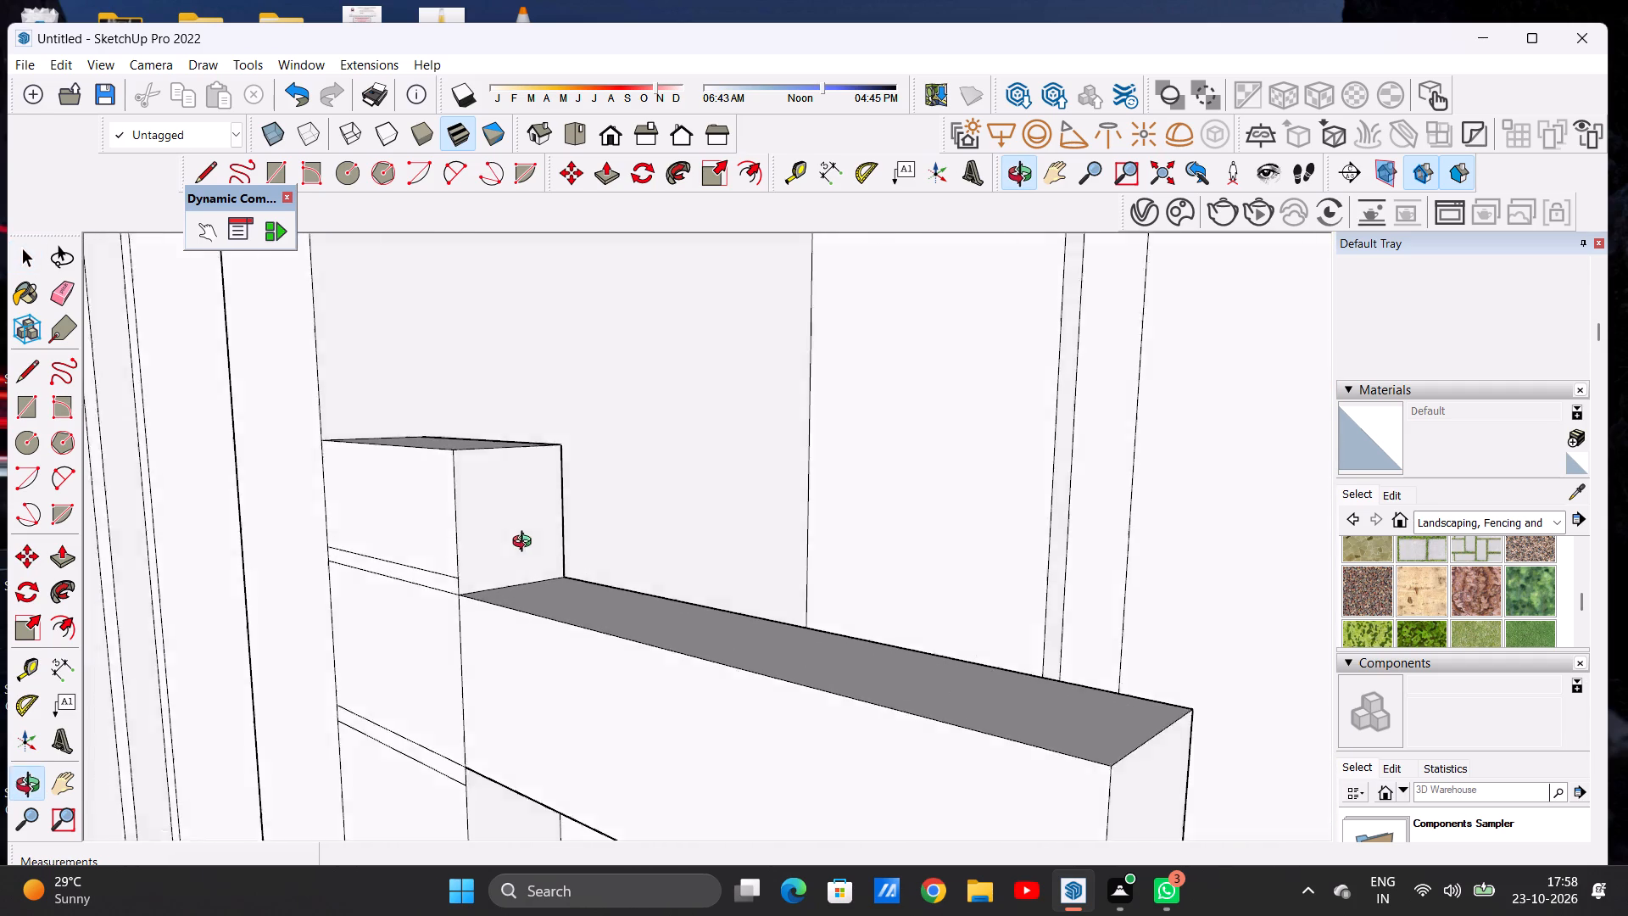
middle_click_drag(526, 544, 276, 539)
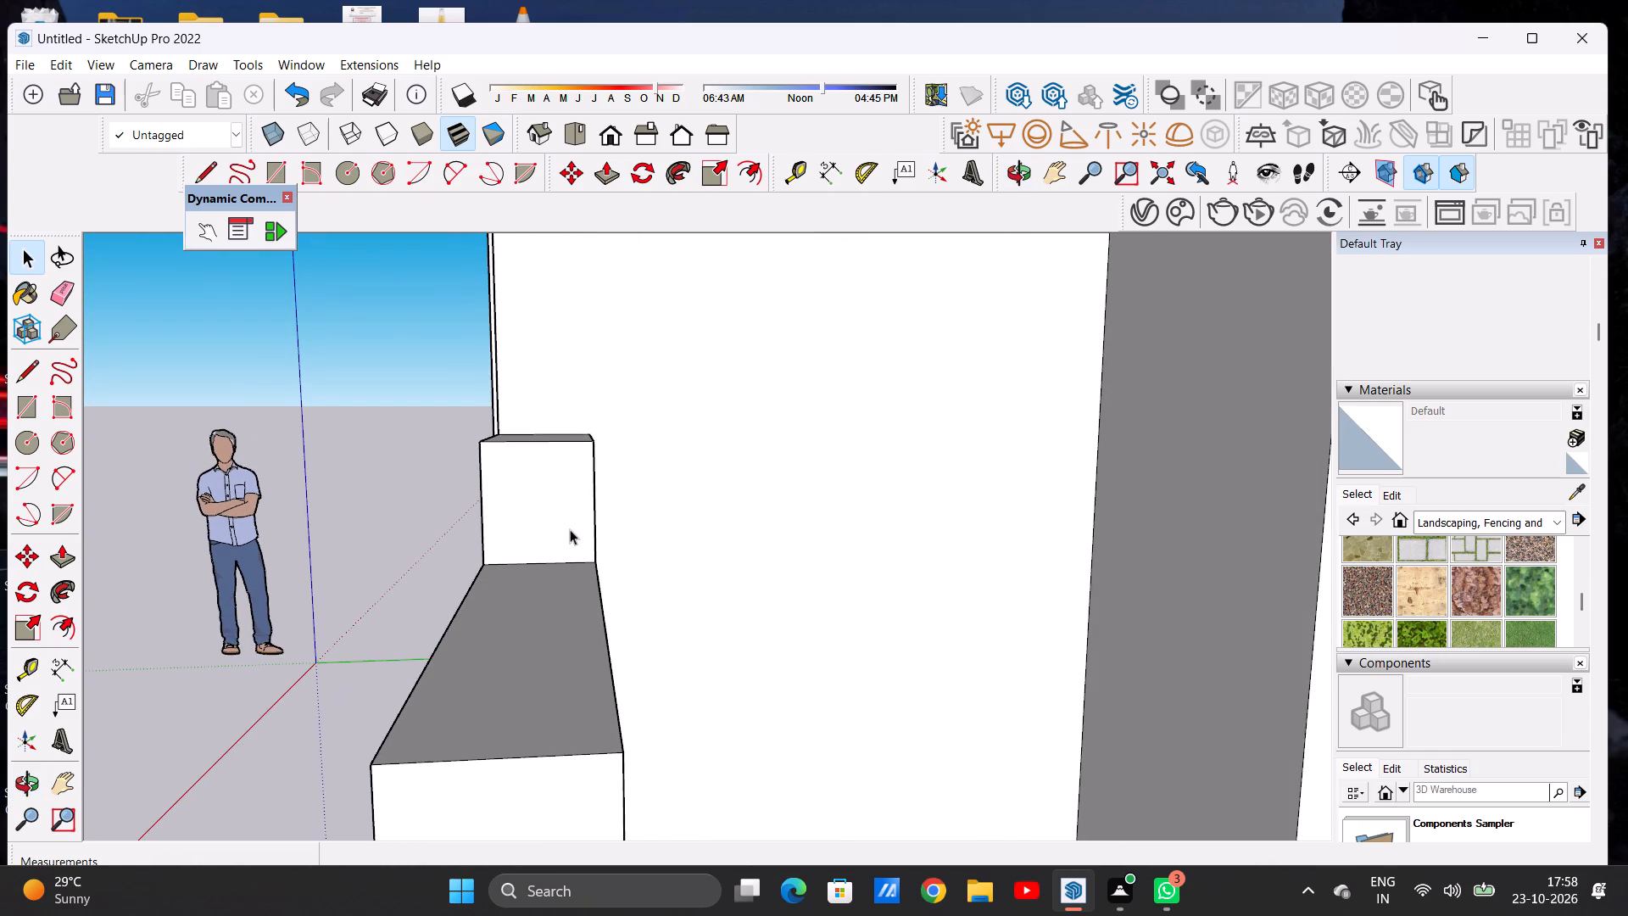
scroll(560, 524, "up", 1)
key("c")
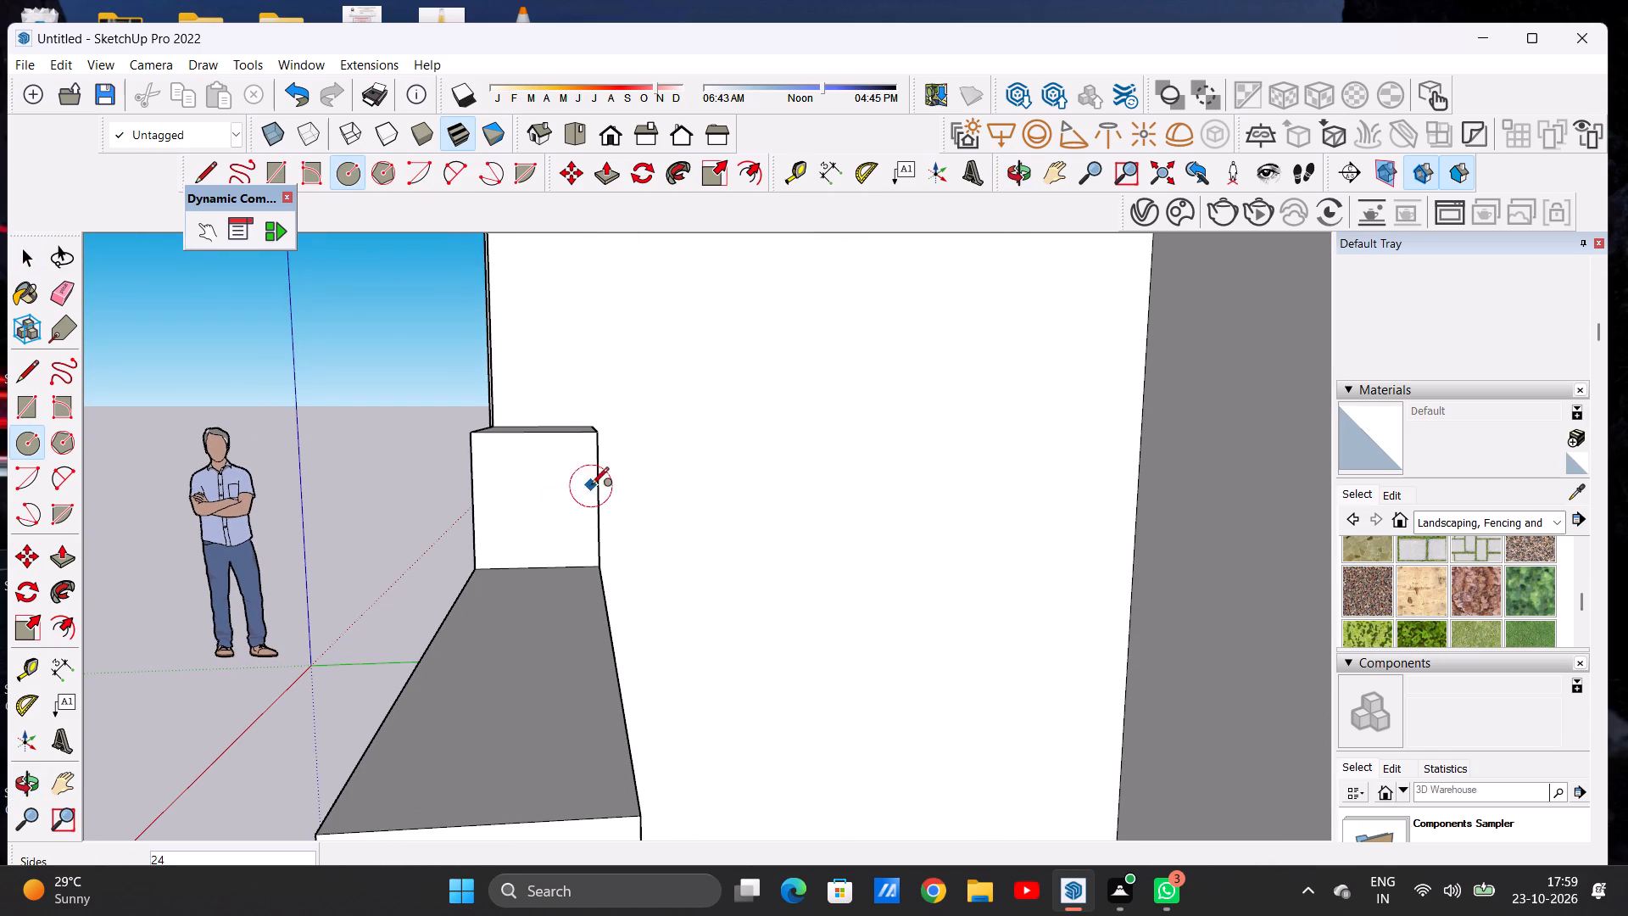
left_click(532, 460)
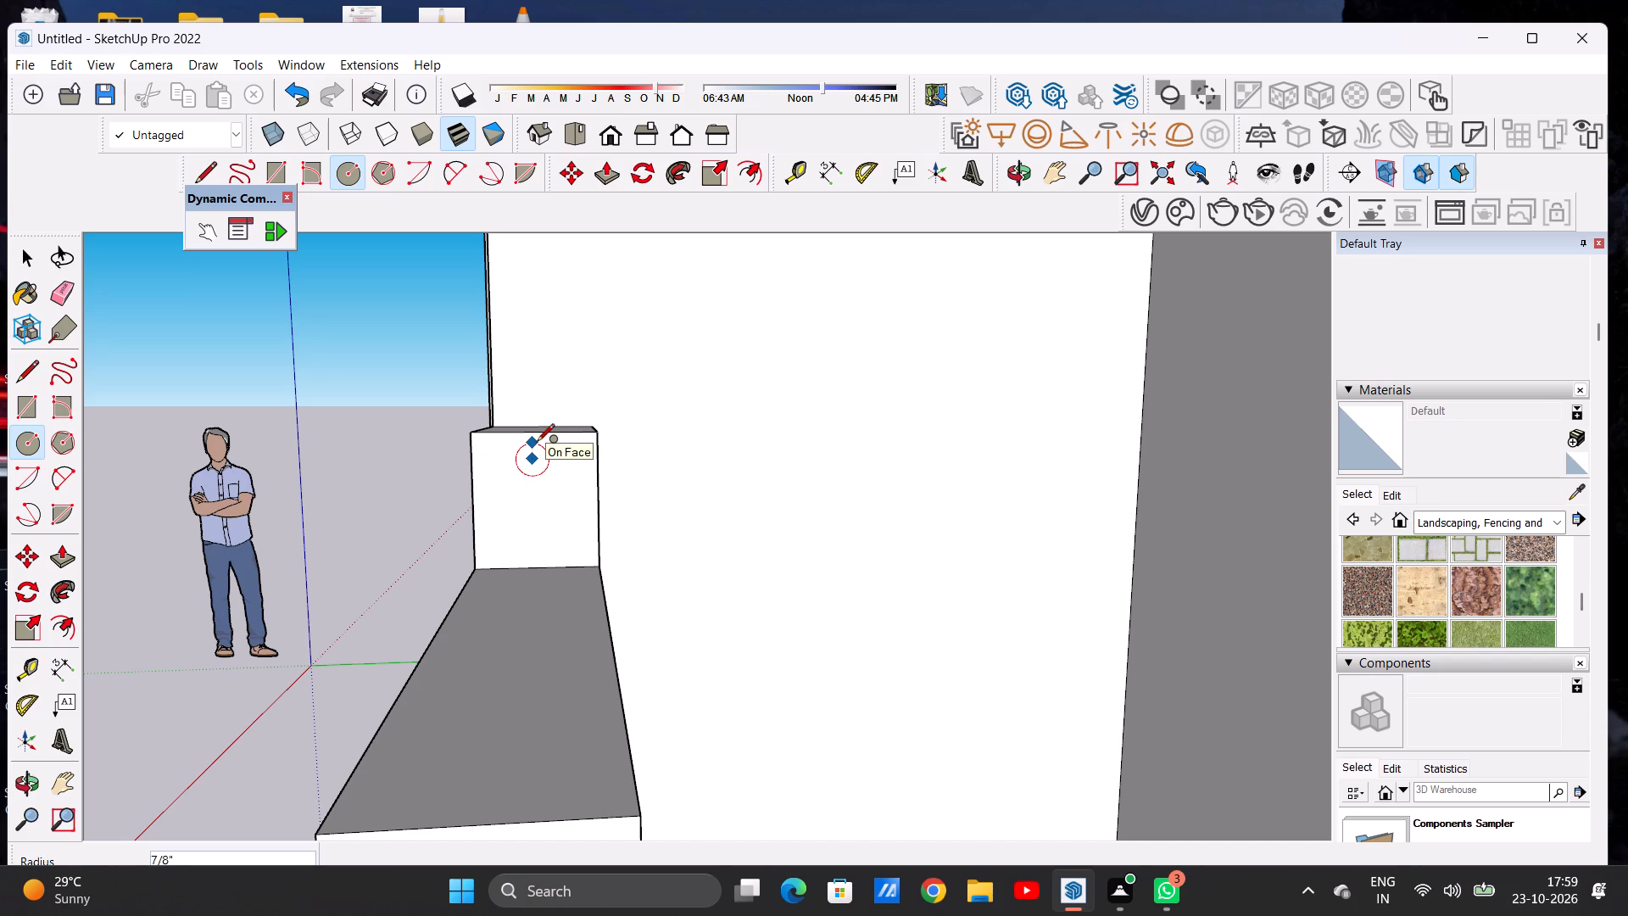
left_click(537, 443)
key("space")
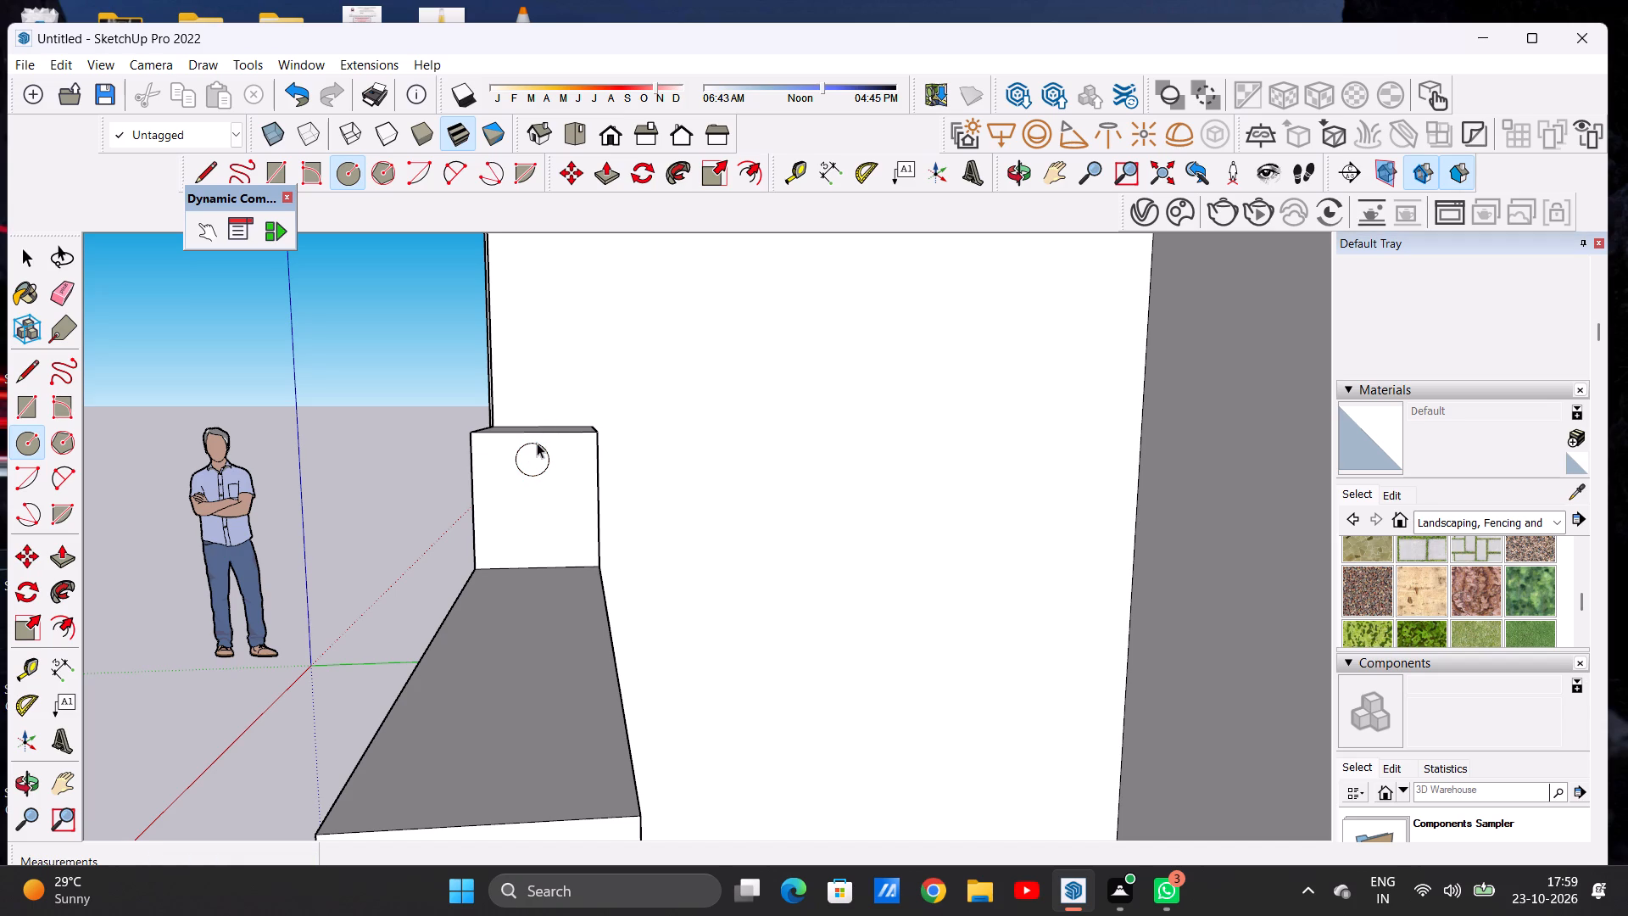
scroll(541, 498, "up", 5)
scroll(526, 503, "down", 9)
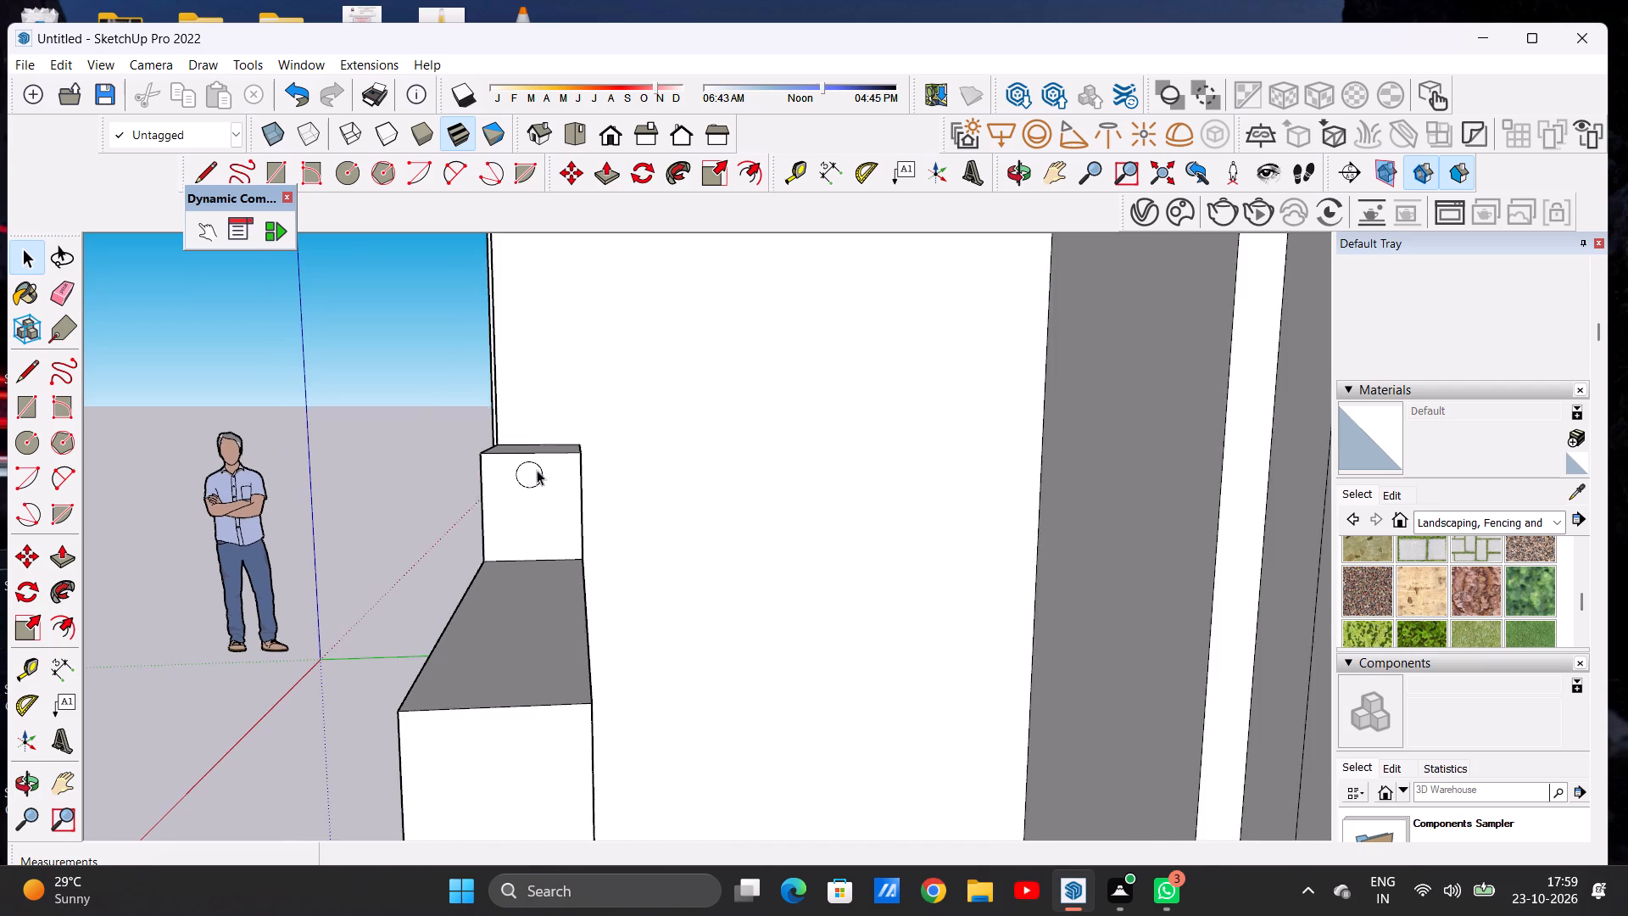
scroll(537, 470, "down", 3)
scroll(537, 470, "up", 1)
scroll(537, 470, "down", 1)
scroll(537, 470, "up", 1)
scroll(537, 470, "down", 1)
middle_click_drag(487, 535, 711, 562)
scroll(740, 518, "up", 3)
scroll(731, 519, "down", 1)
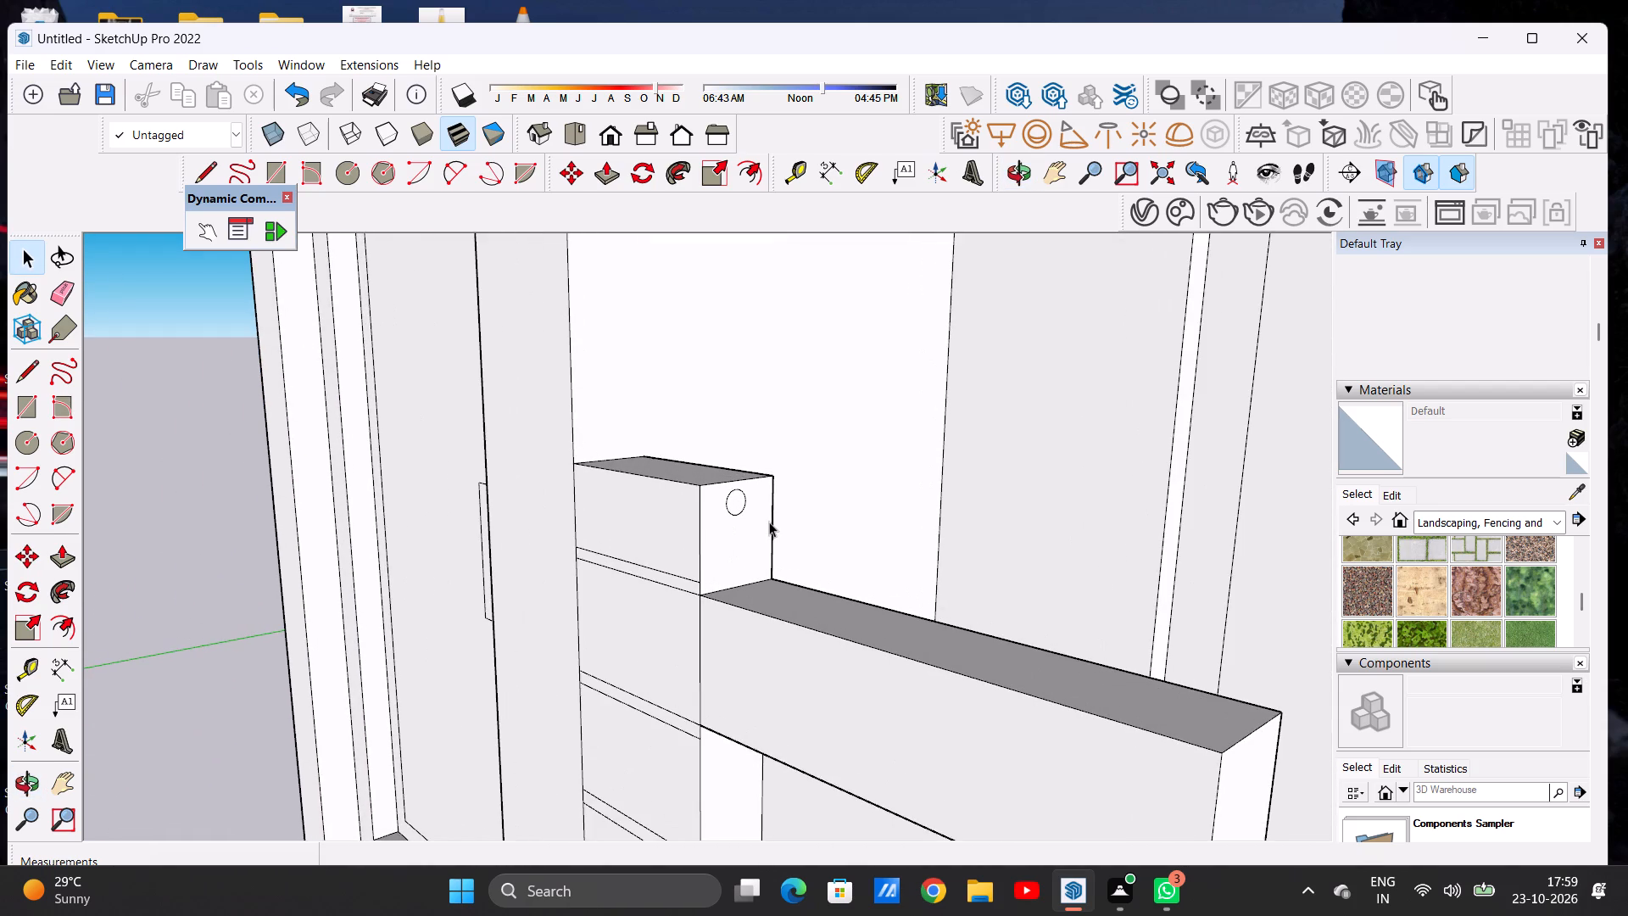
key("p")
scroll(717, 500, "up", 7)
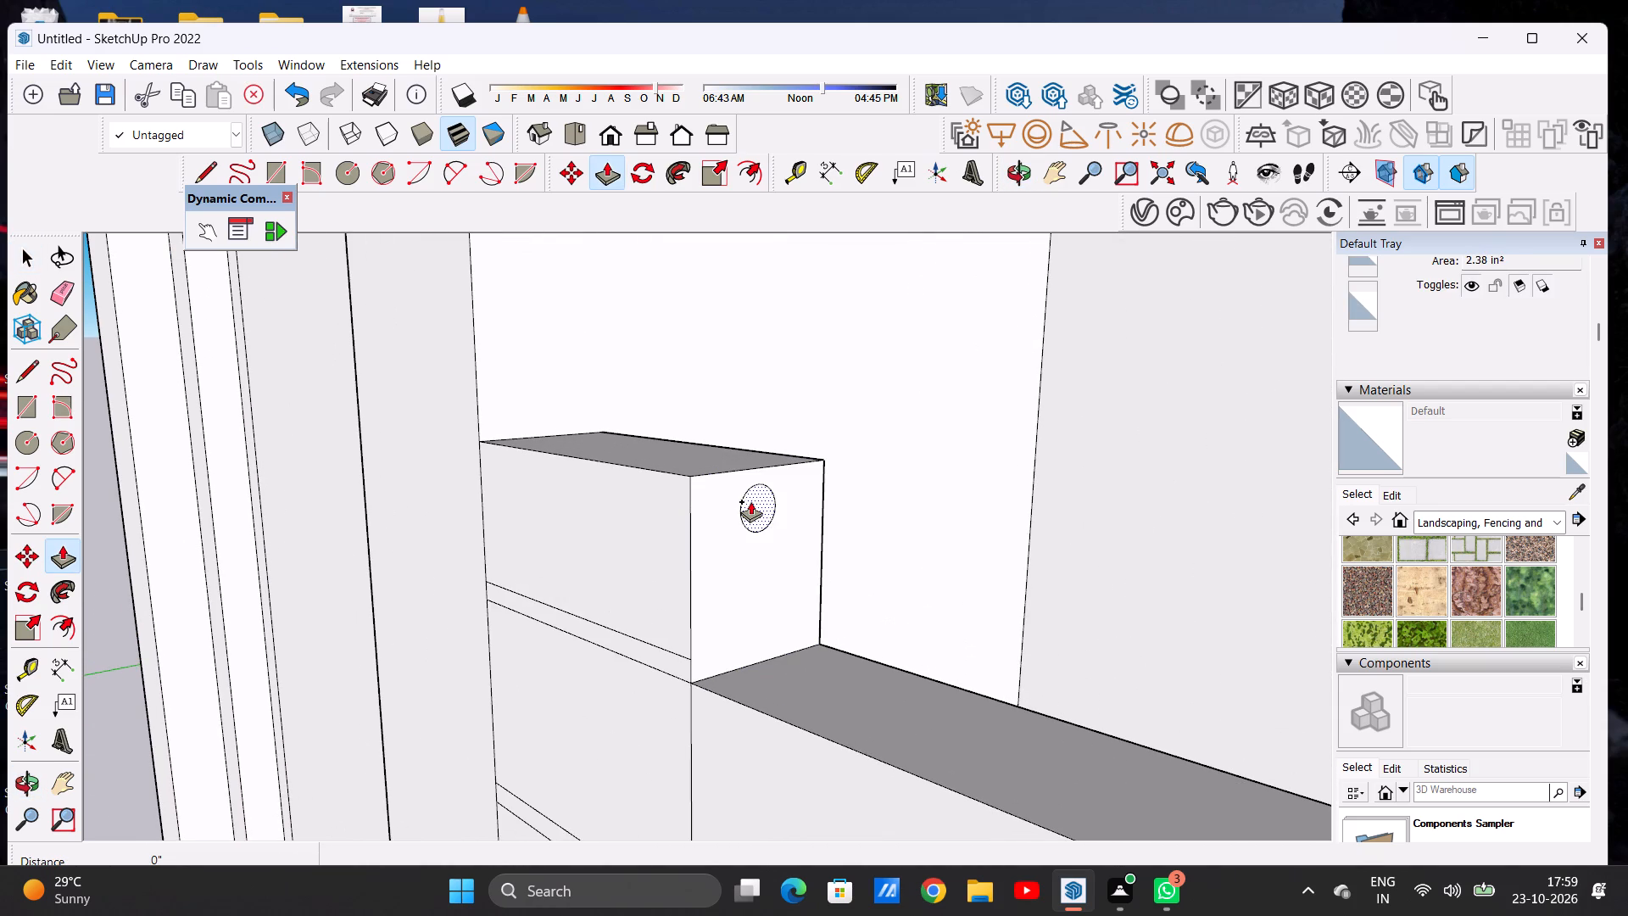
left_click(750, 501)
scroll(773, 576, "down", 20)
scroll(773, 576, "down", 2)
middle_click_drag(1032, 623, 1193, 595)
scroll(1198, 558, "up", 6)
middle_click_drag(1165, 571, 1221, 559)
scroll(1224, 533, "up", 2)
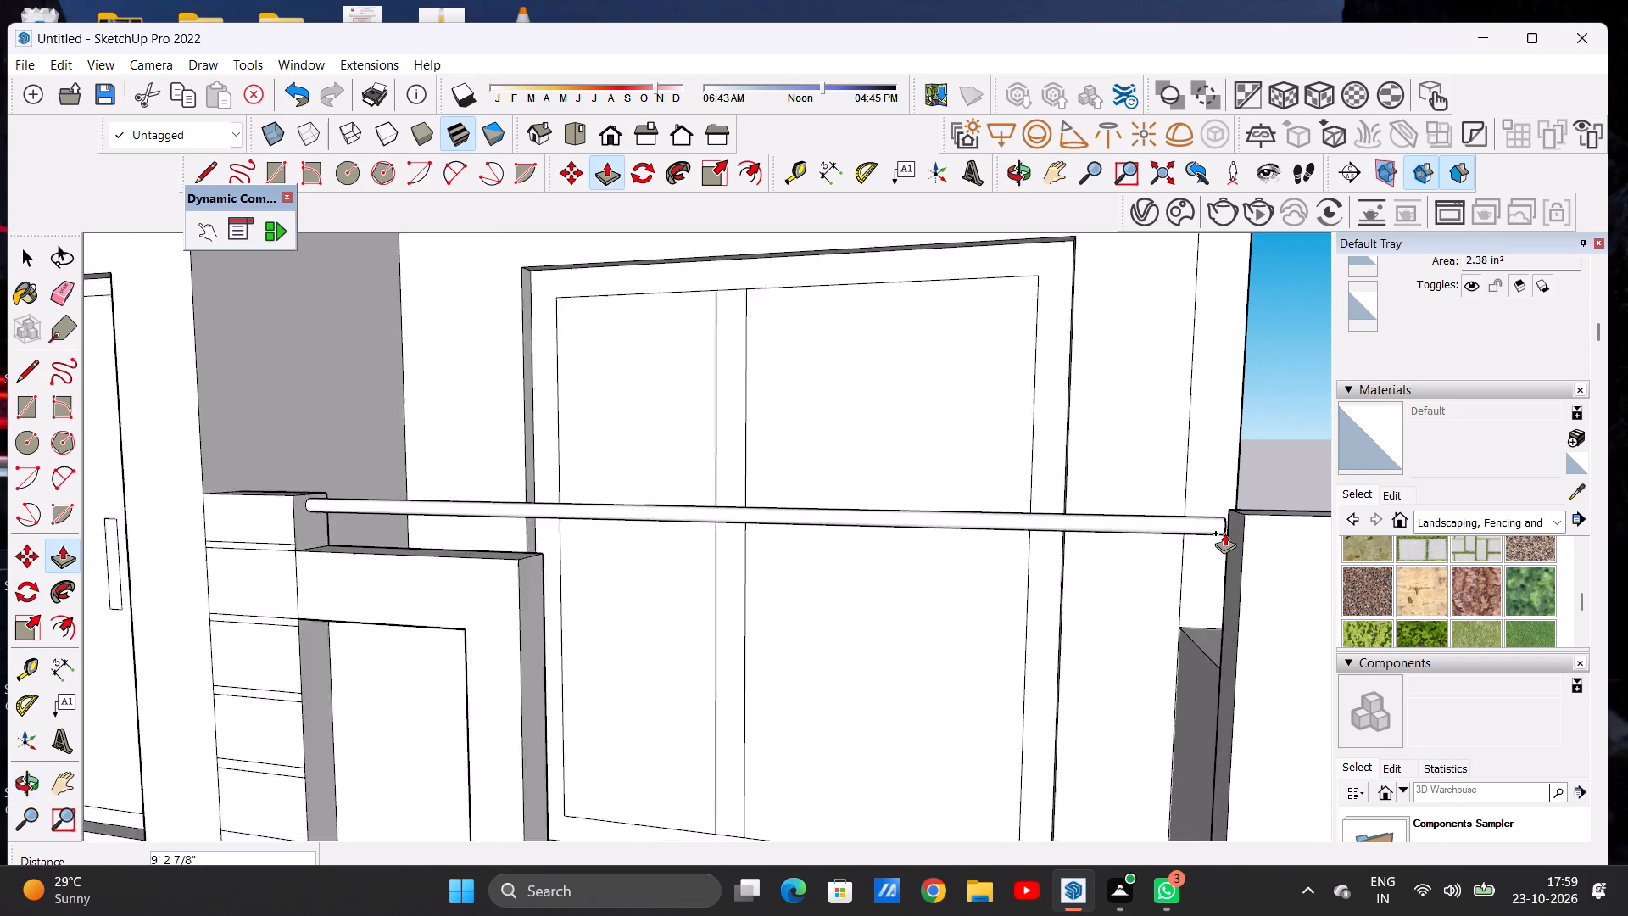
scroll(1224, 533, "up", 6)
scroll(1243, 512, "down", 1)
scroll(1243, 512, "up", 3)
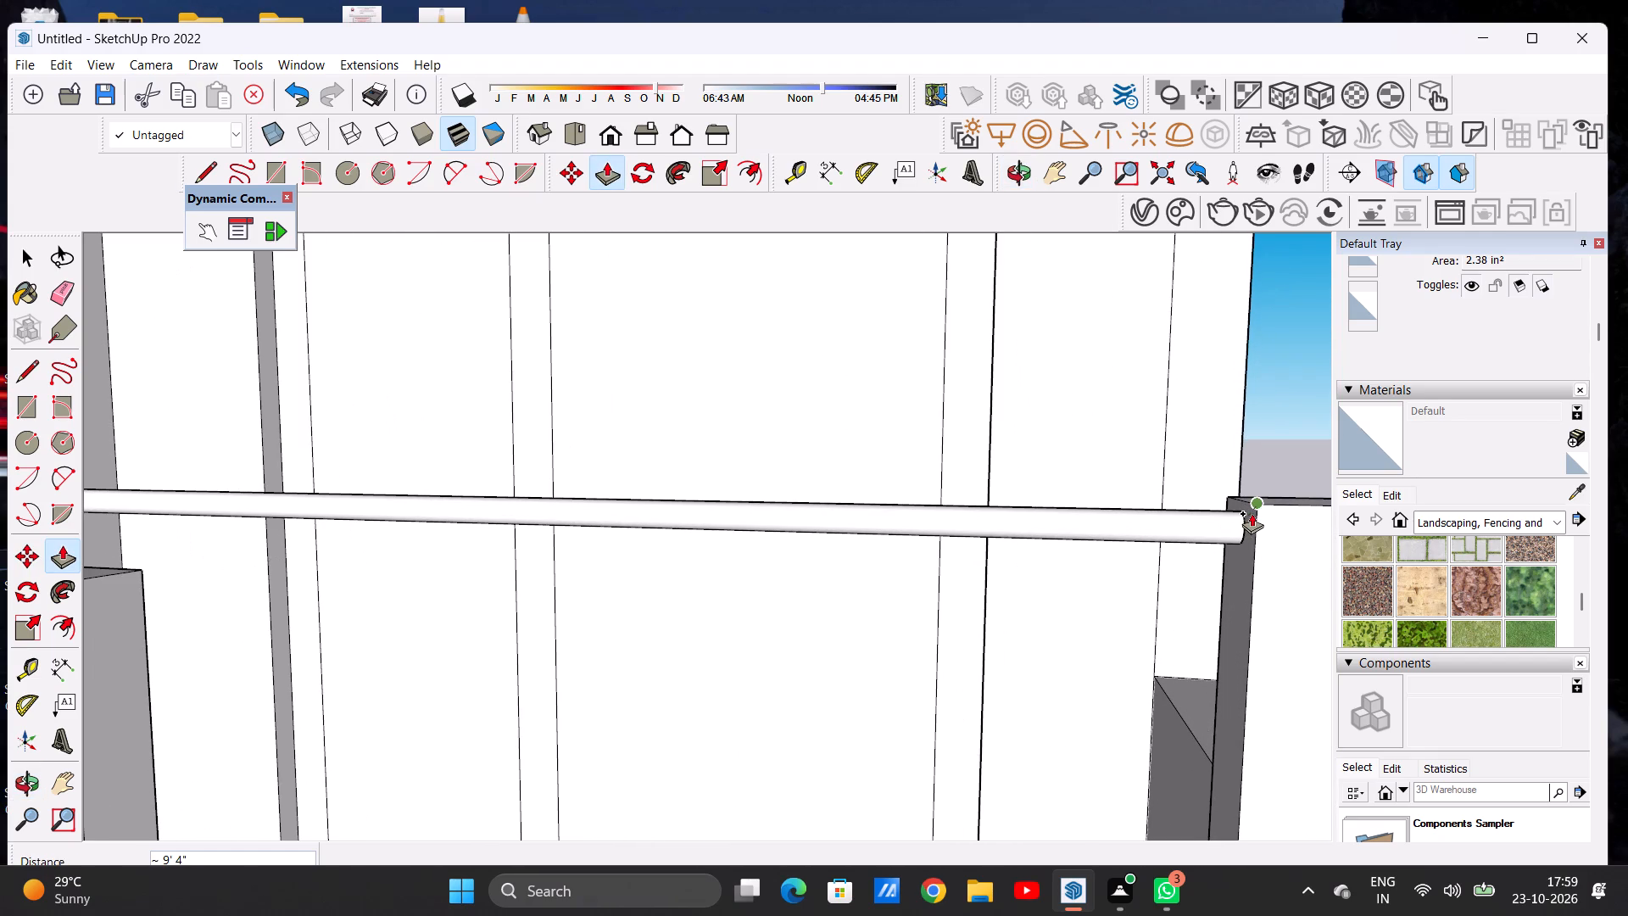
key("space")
Draw a second, smaller circle of about 5/8" radius directly below the first one on the pillar's side face.
scroll(753, 608, "down", 4)
scroll(753, 608, "up", 1)
scroll(753, 608, "down", 10)
middle_click_drag(622, 617, 200, 589)
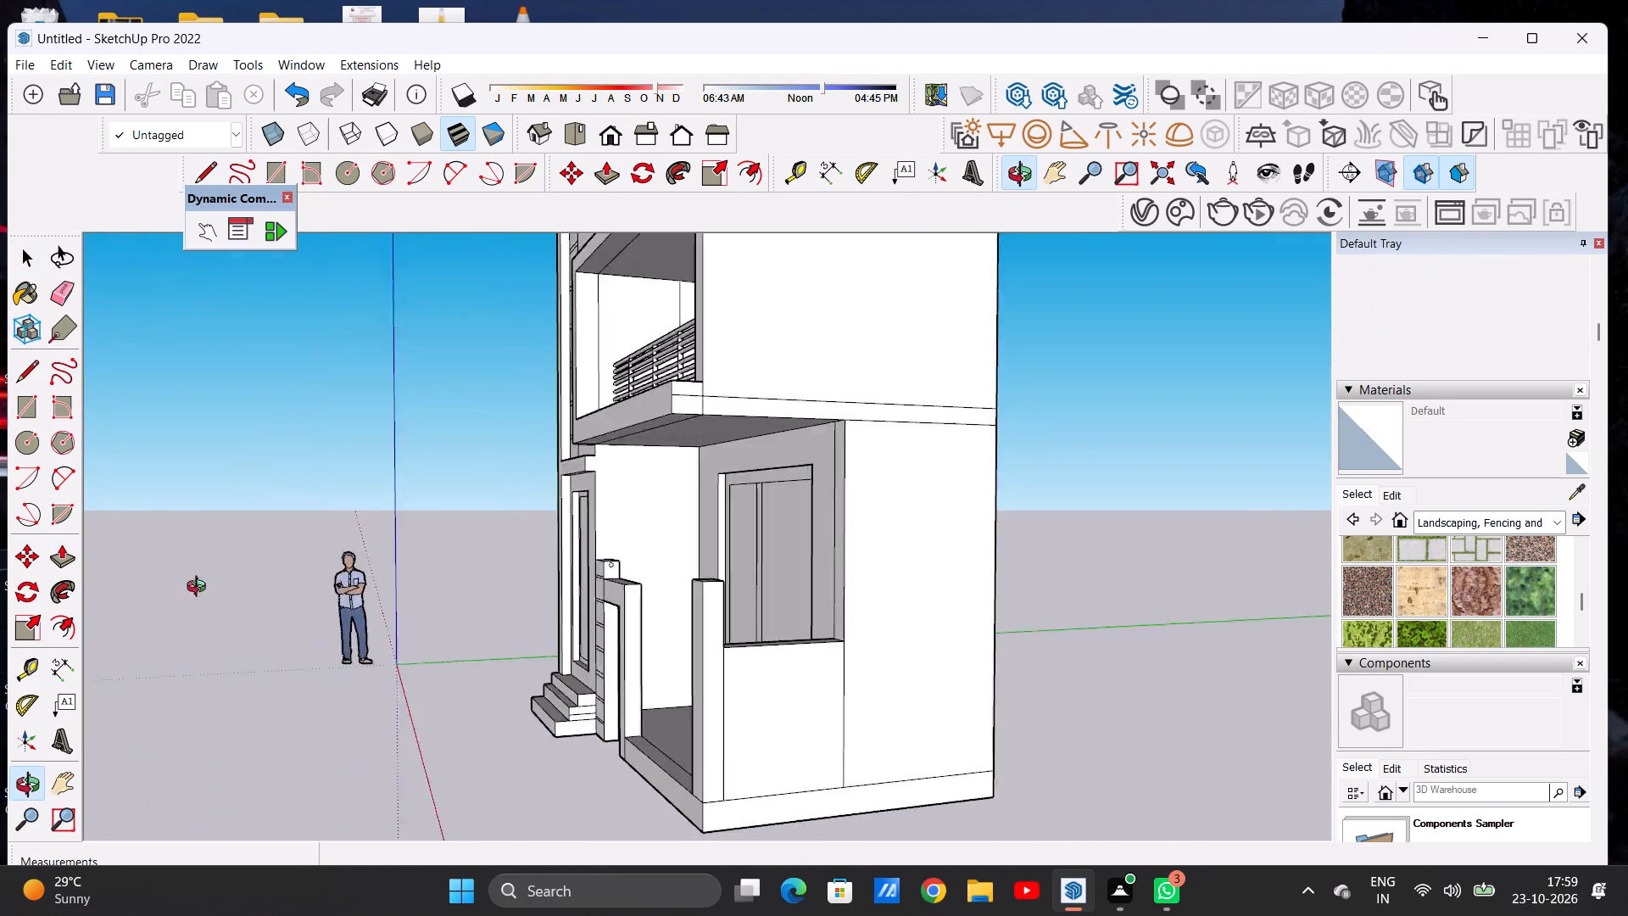
middle_click_drag(200, 589, 0, 670)
middle_click_drag(293, 651, 460, 640)
scroll(732, 542, "up", 10)
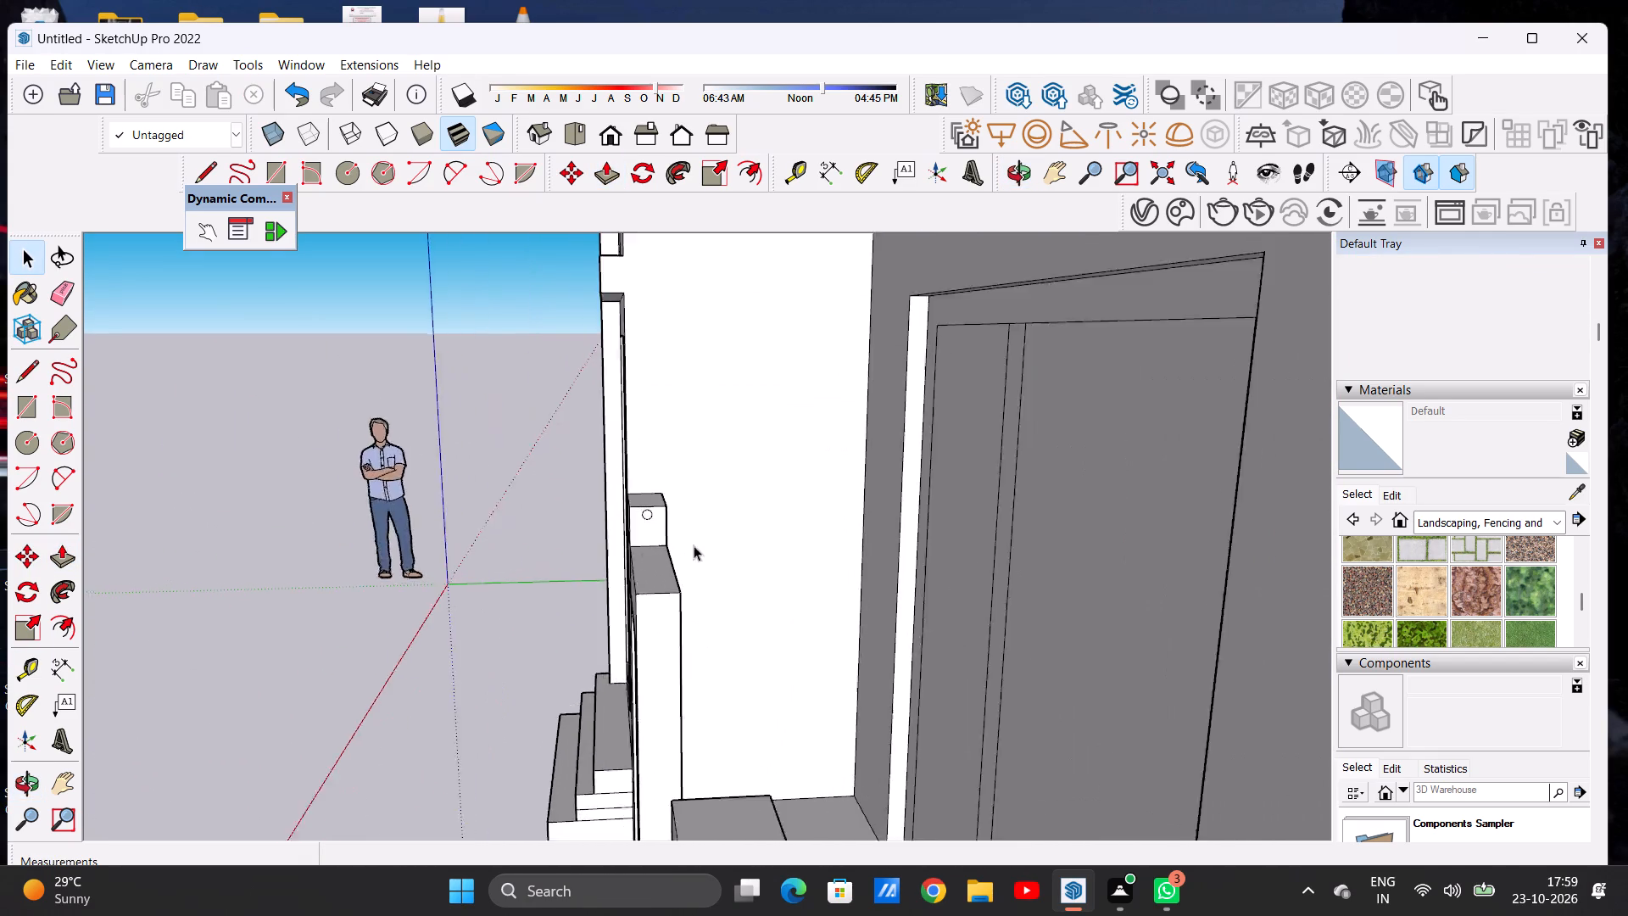
scroll(694, 545, "up", 3)
middle_click_drag(618, 589, 622, 538)
scroll(622, 505, "up", 3)
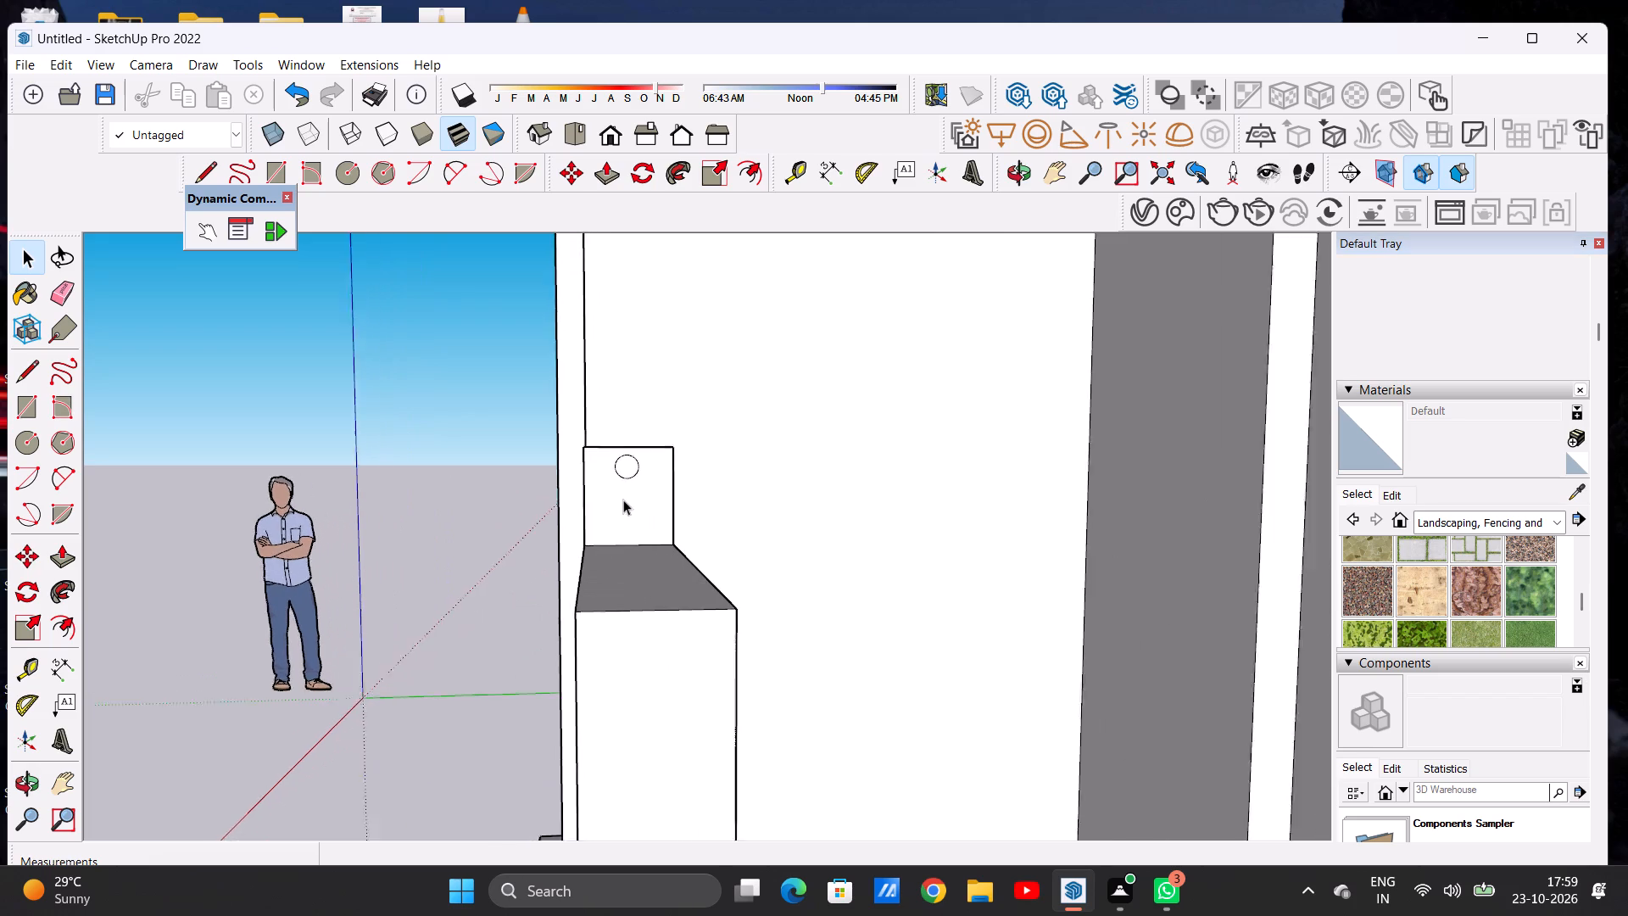
scroll(623, 500, "up", 5)
key("c")
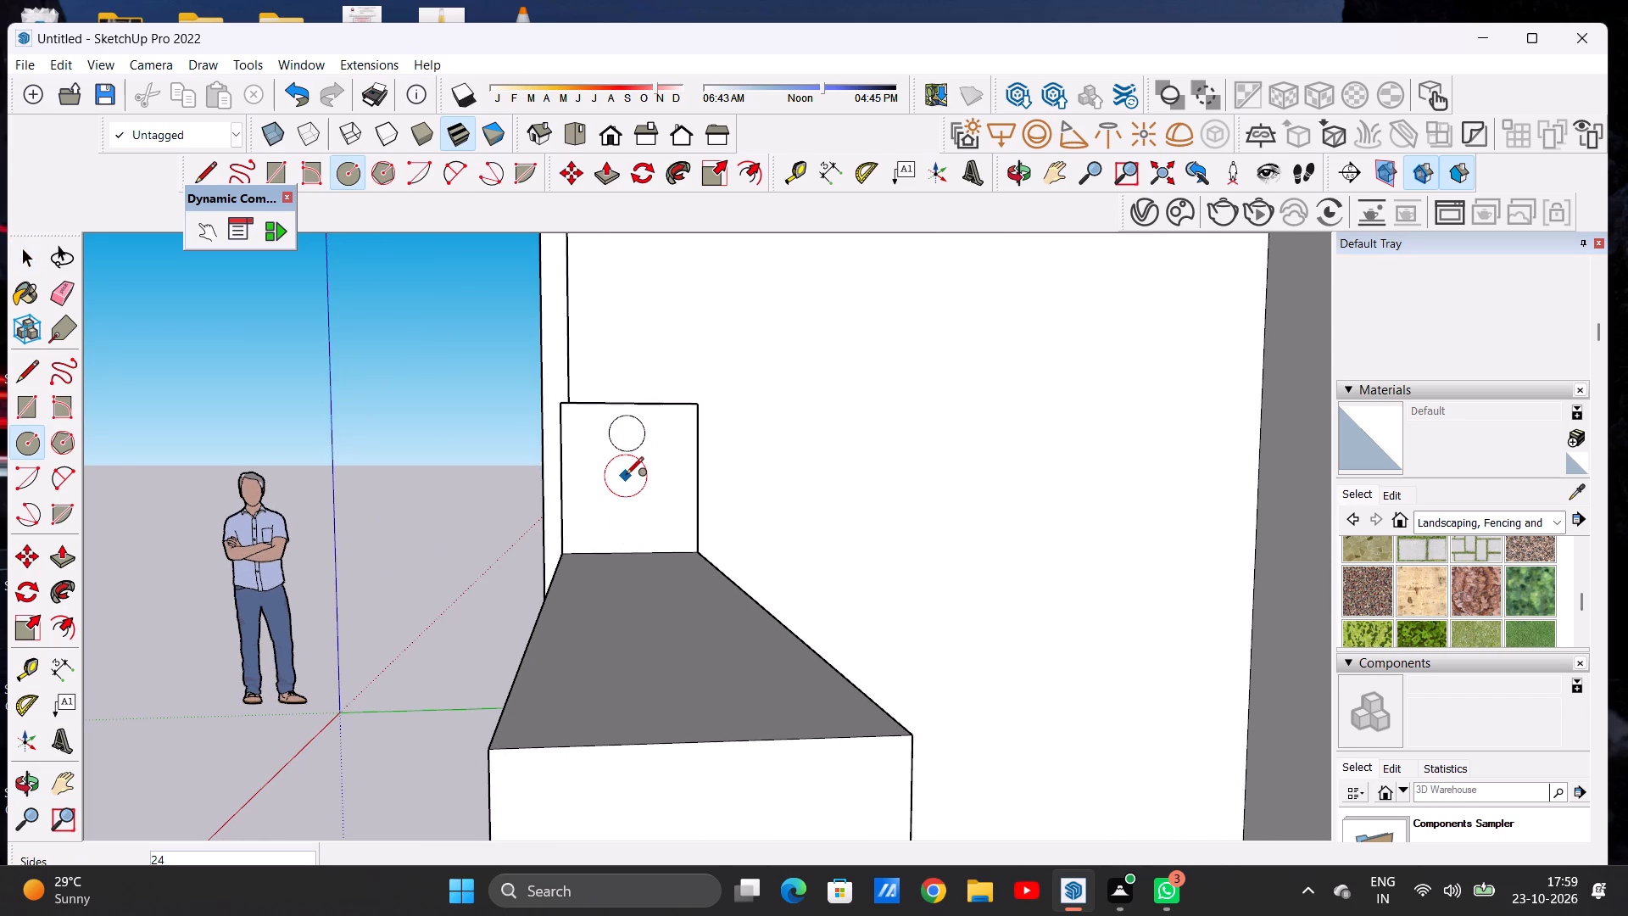
key("space")
double_click(632, 438)
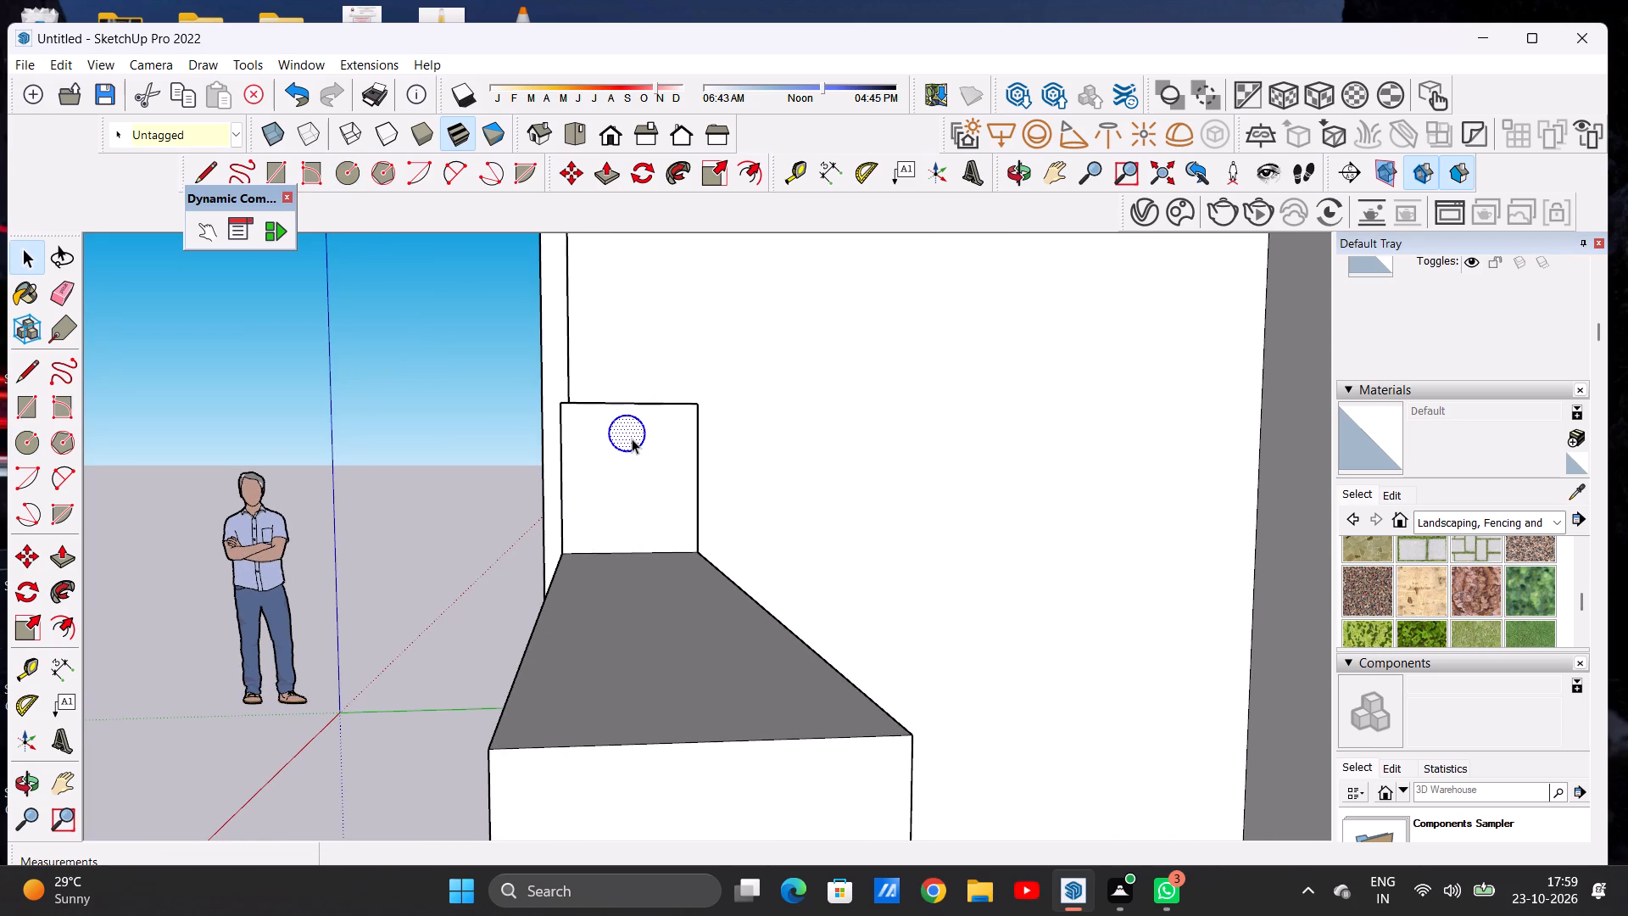
key("space")
left_click(475, 497)
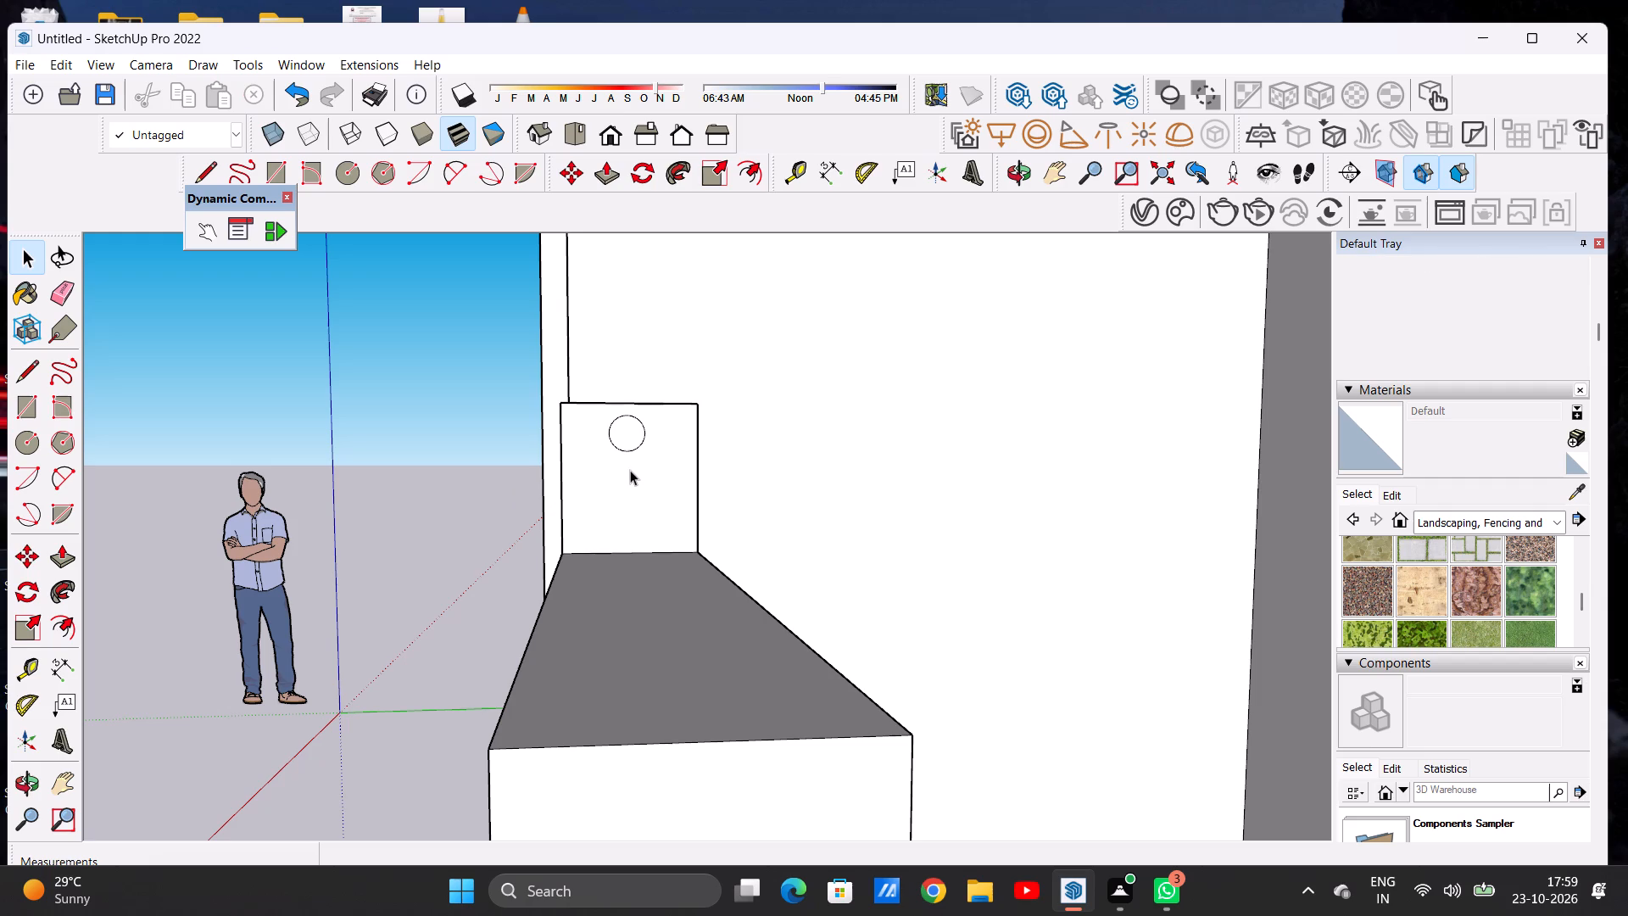
key("c")
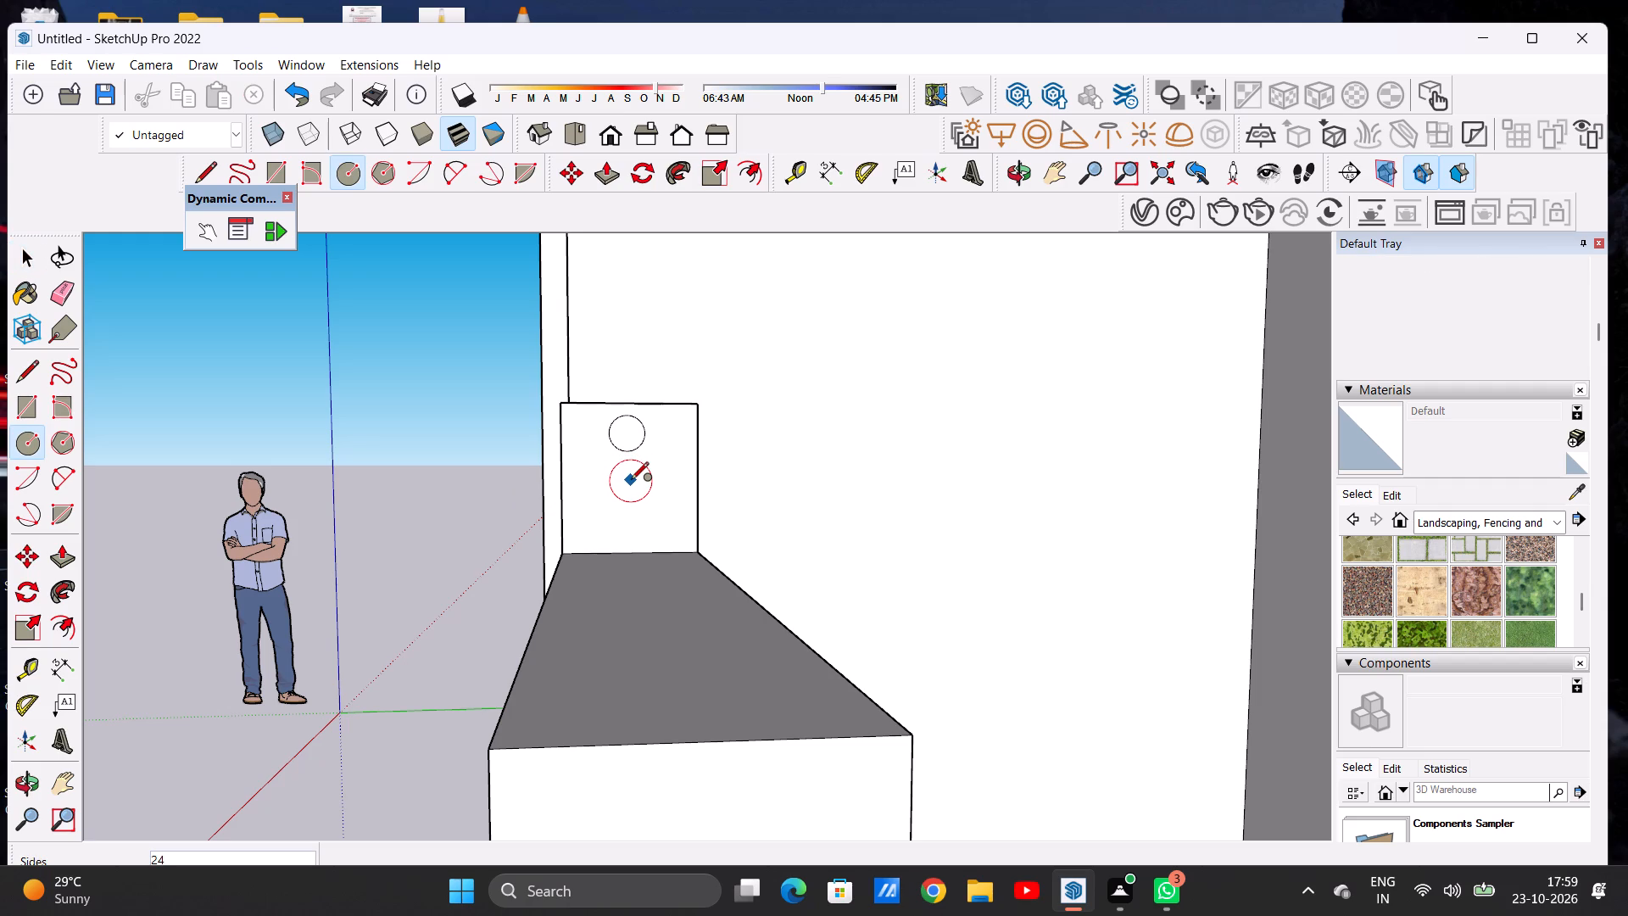
left_click(630, 477)
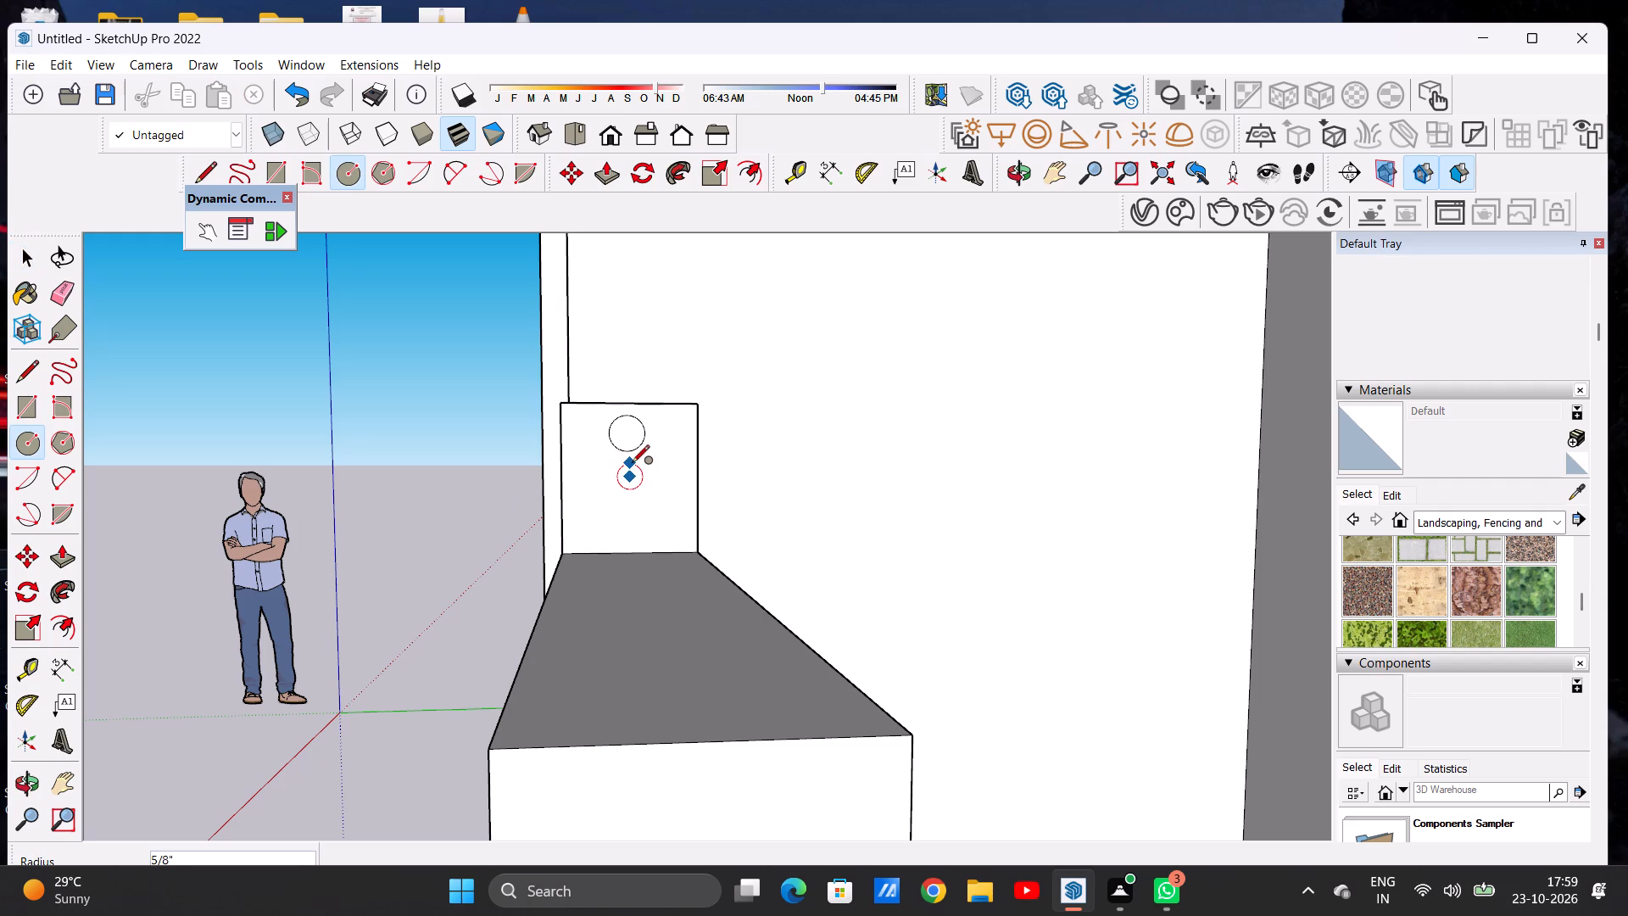
left_click(632, 463)
key("space")
Copy the smaller circle about 2 5/16" straight down the pillar's side face, making a column of three circles.
double_click(627, 486)
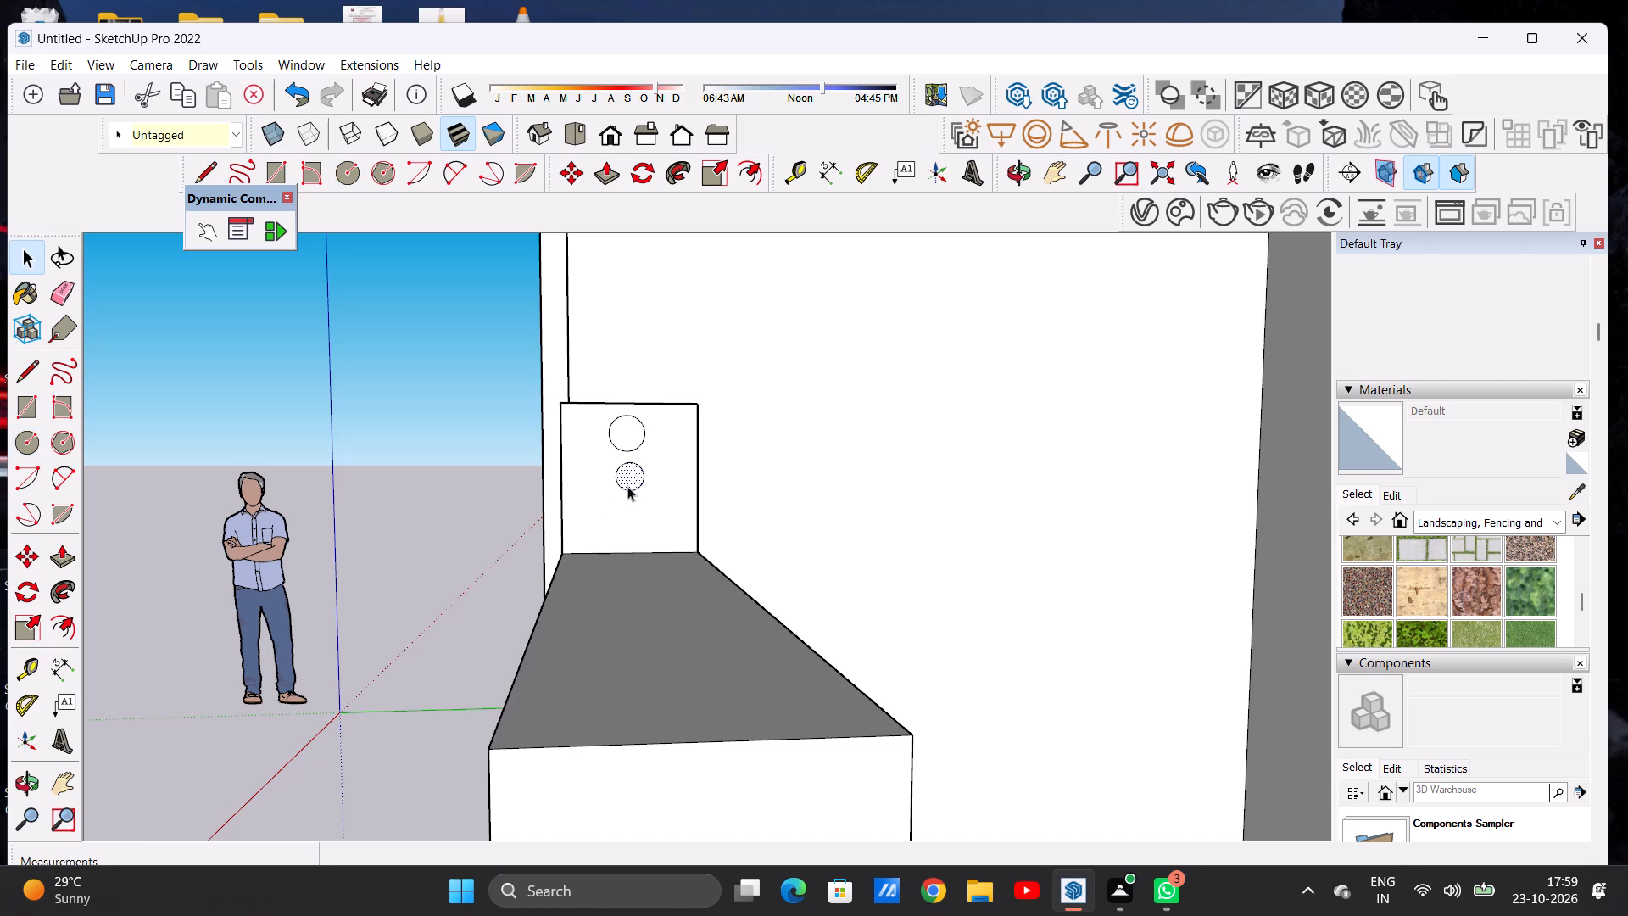
key("m")
left_click(630, 490)
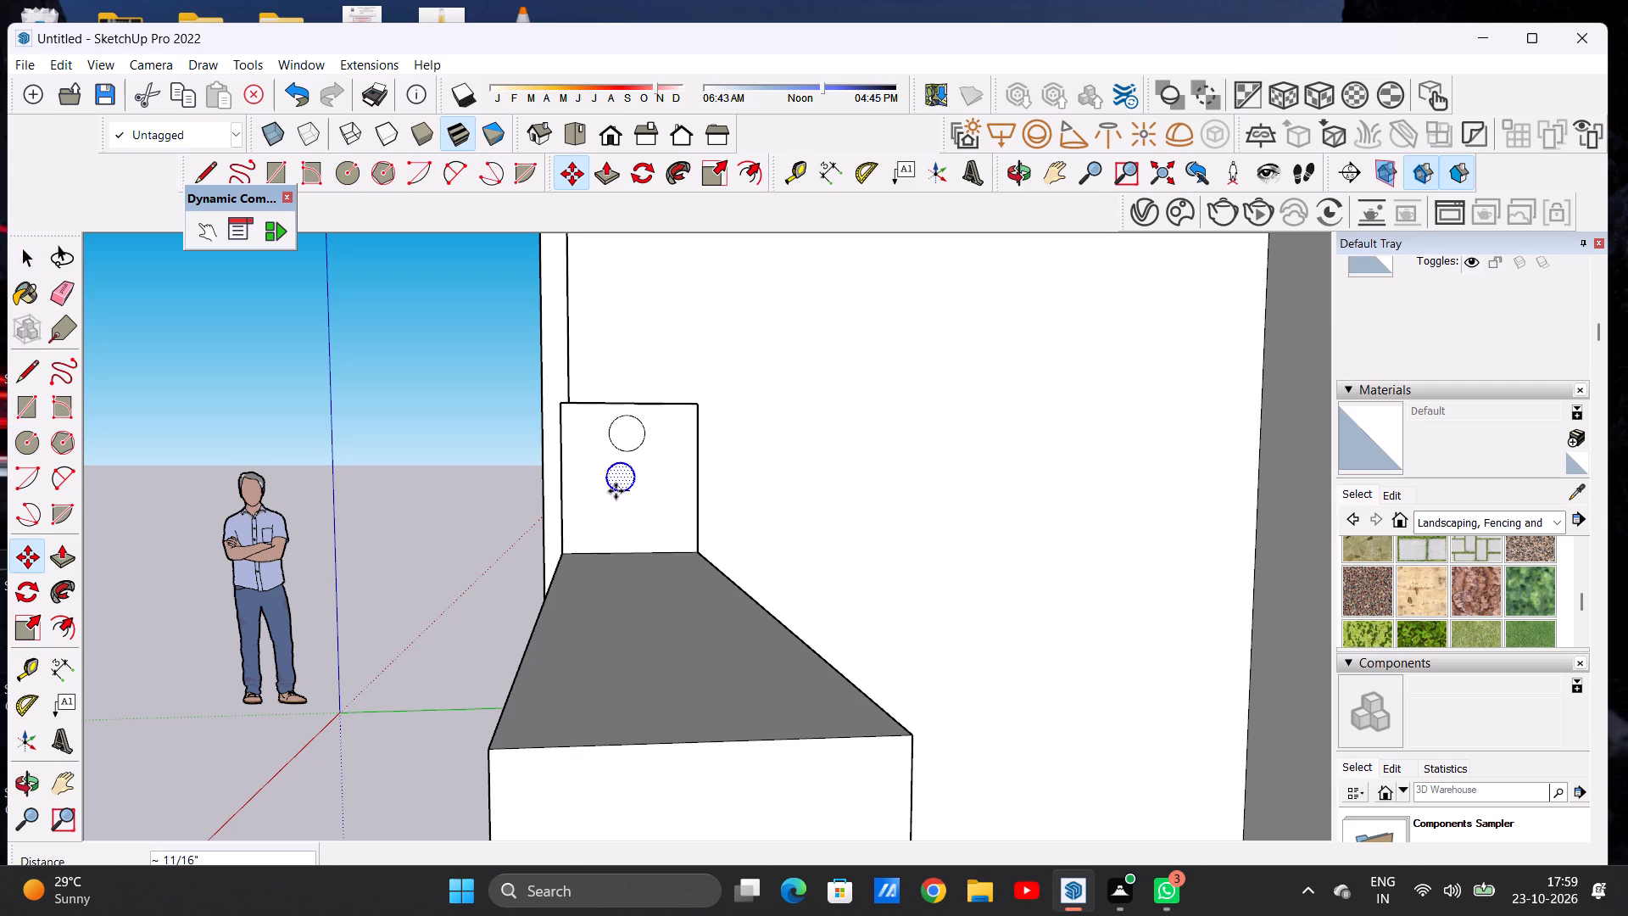
scroll(633, 479, "up", 6)
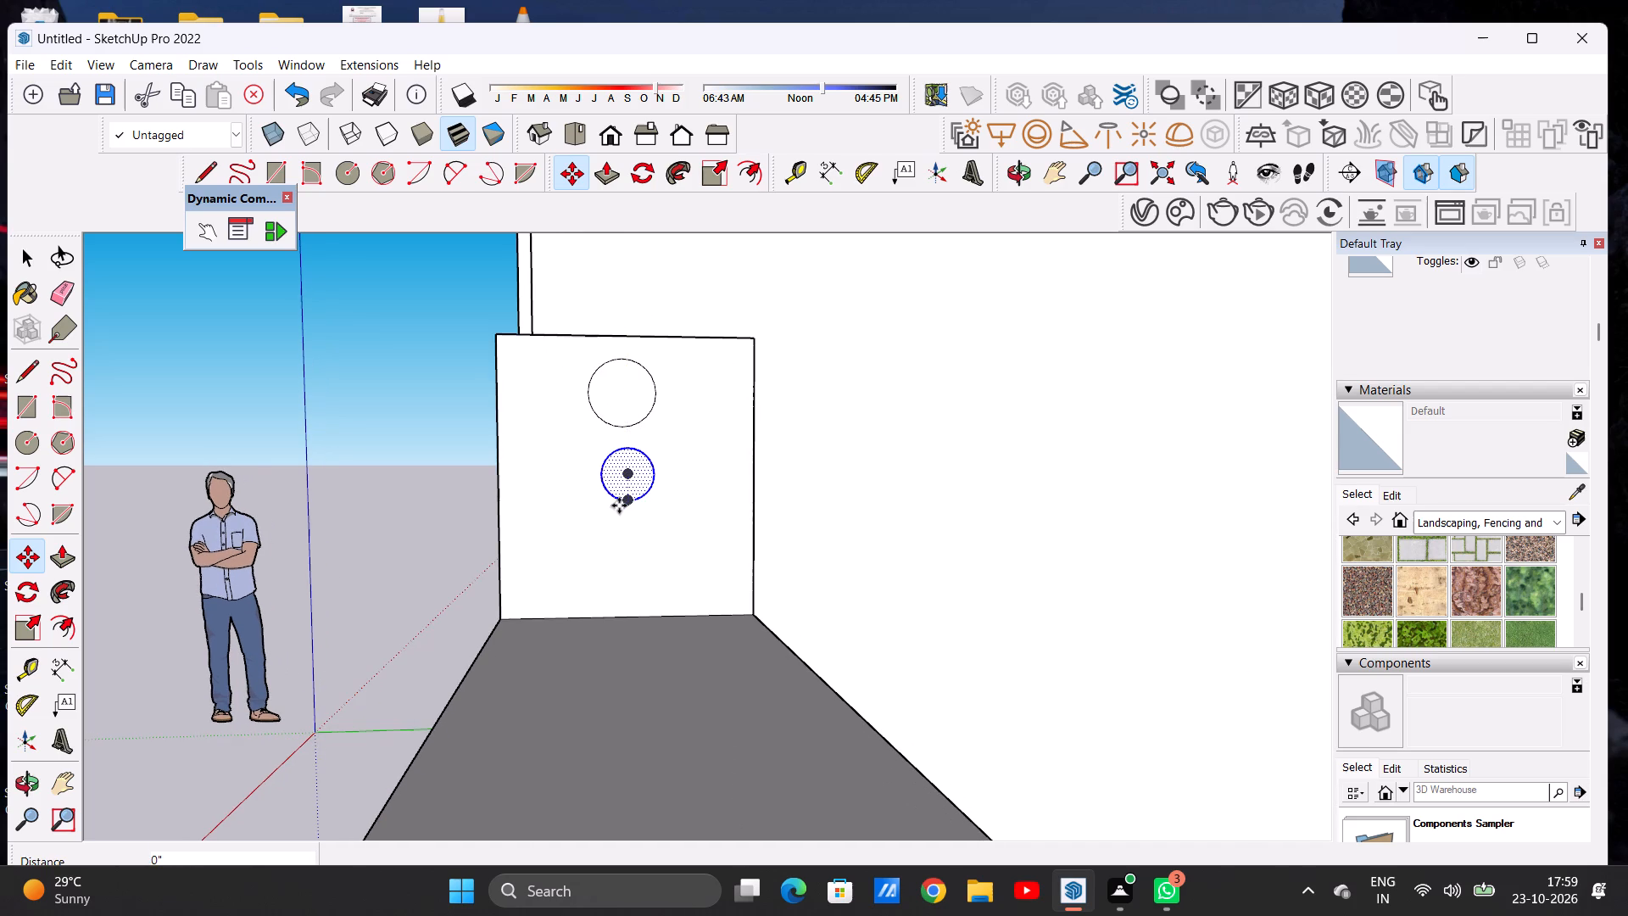
left_click(616, 505)
key("space")
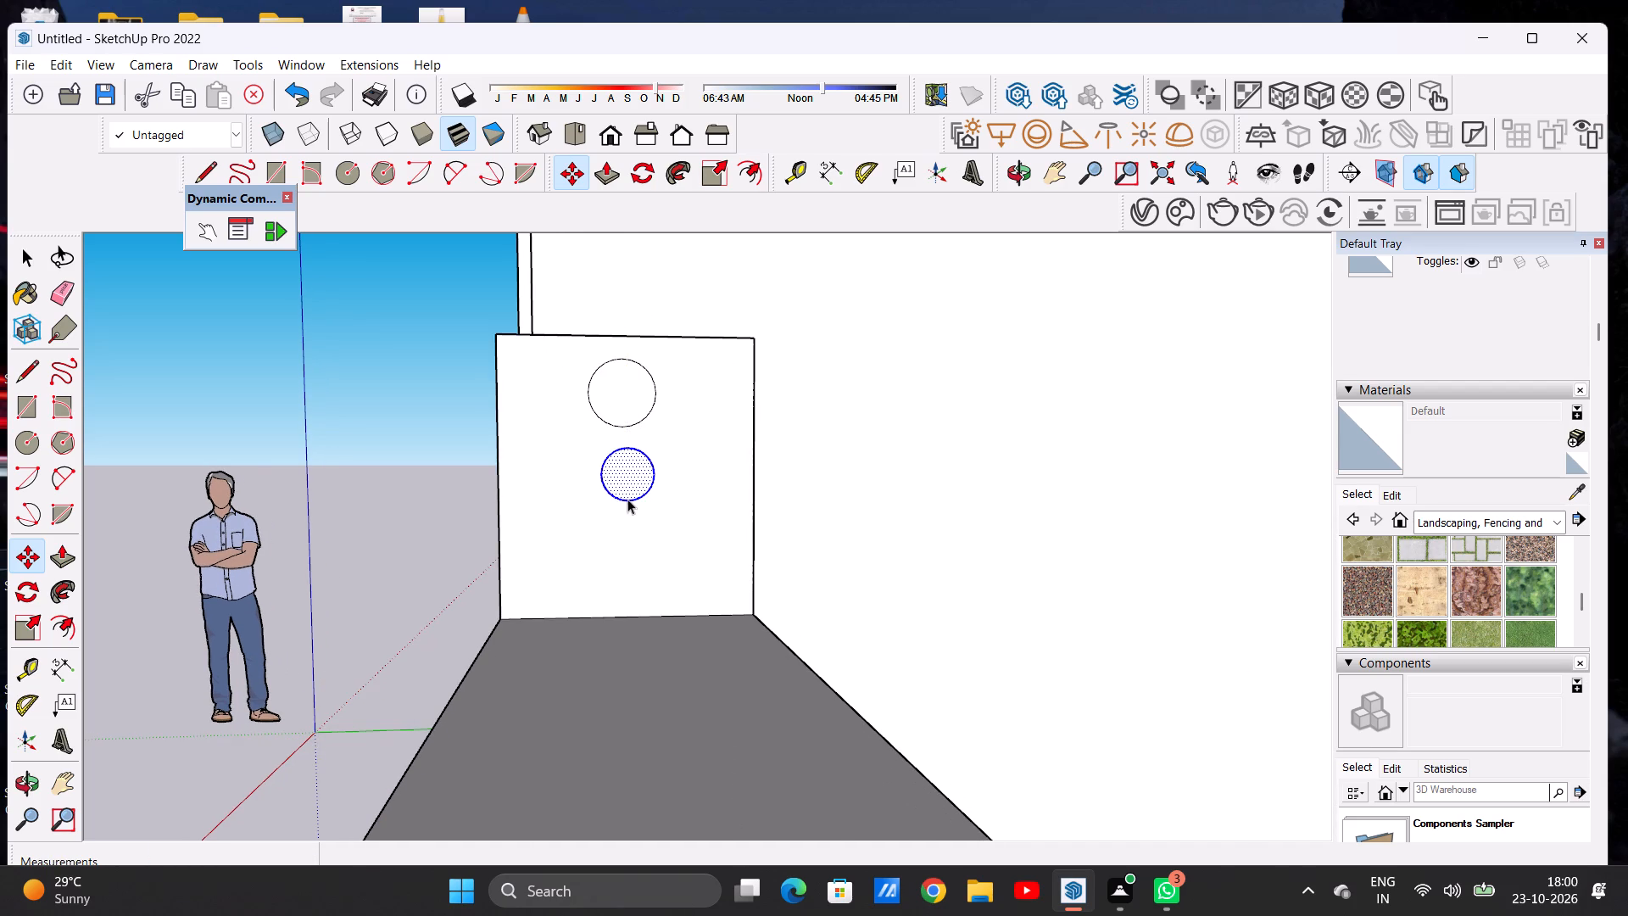
key("m")
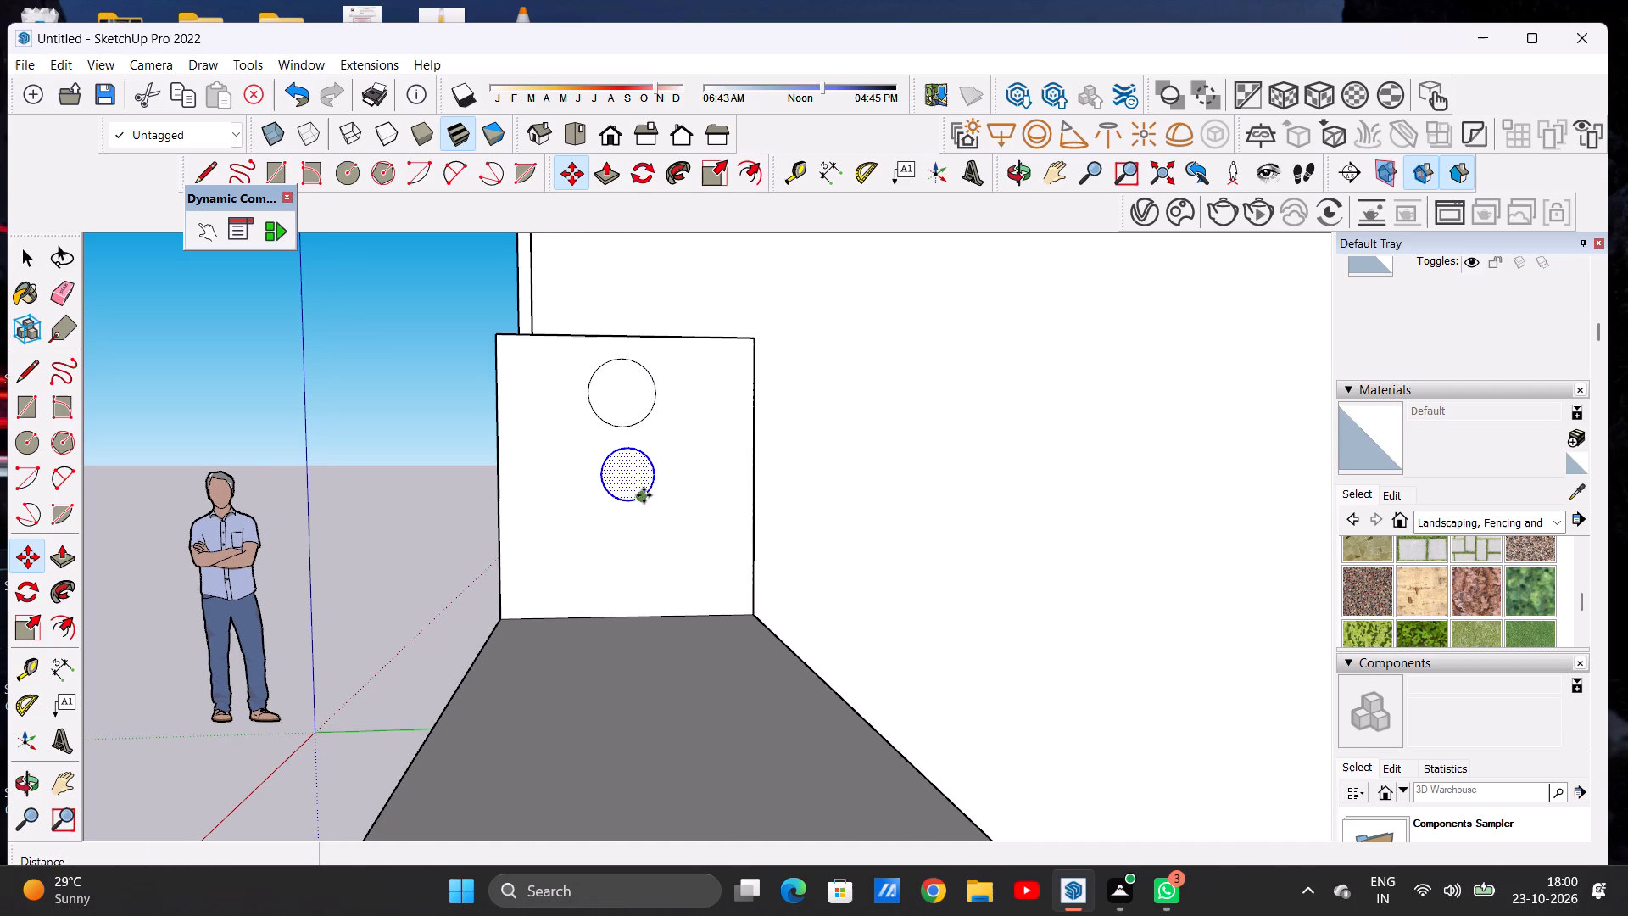
left_click(644, 495)
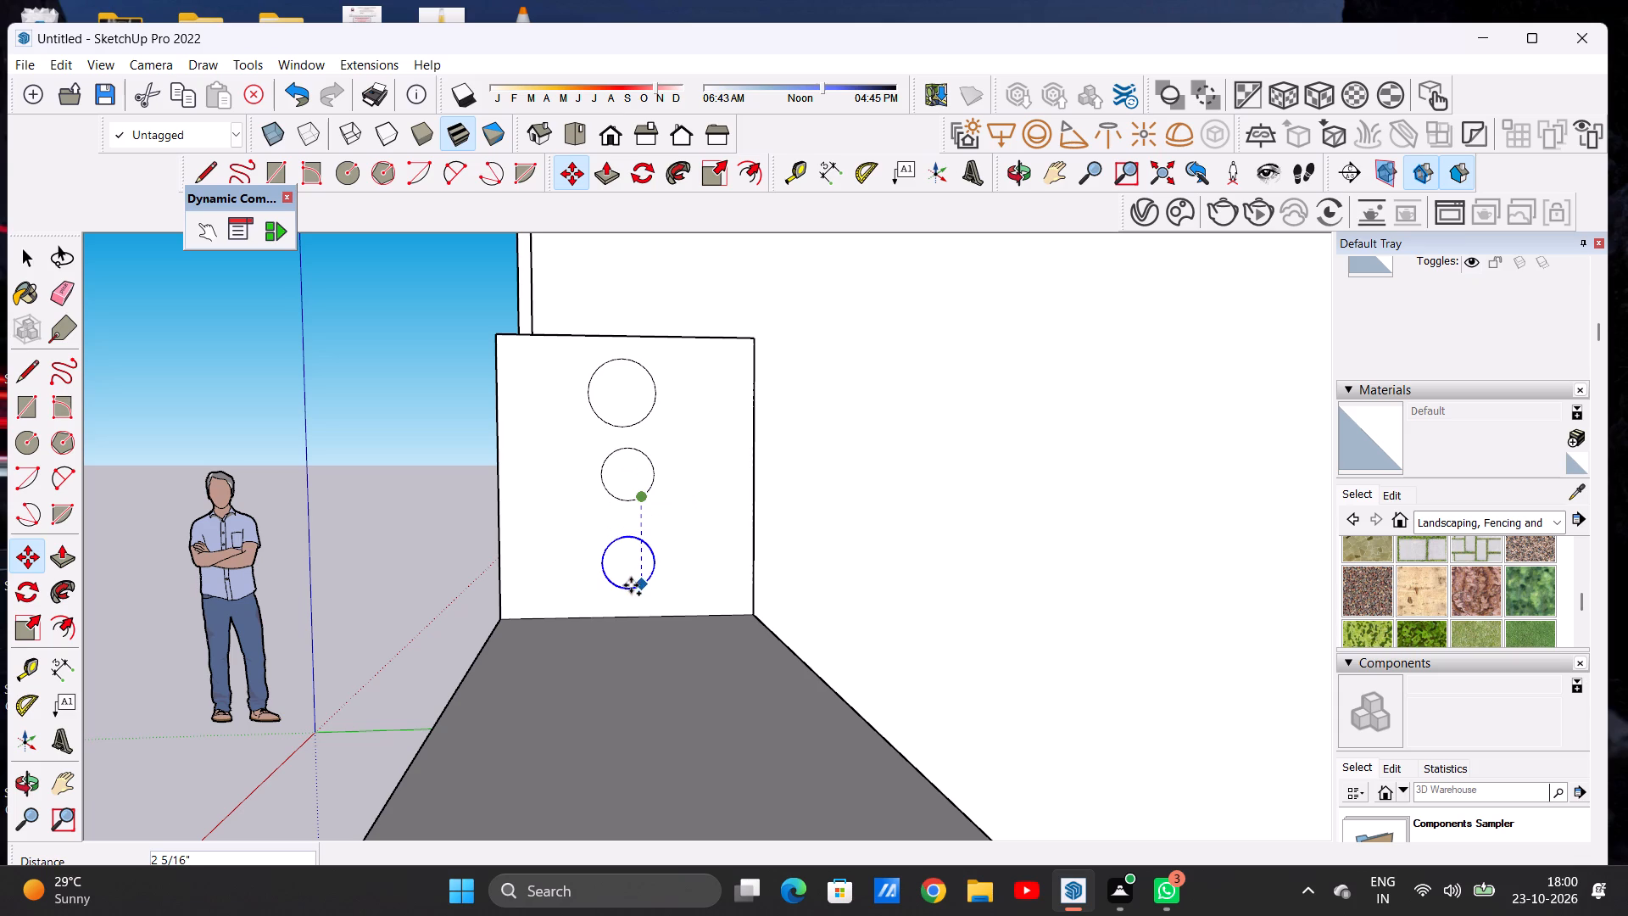
left_click(631, 585)
key("space")
left_click(399, 500)
Move the middle circle slightly down so it sits about midway between the upper and lower circles.
scroll(705, 527, "down", 5)
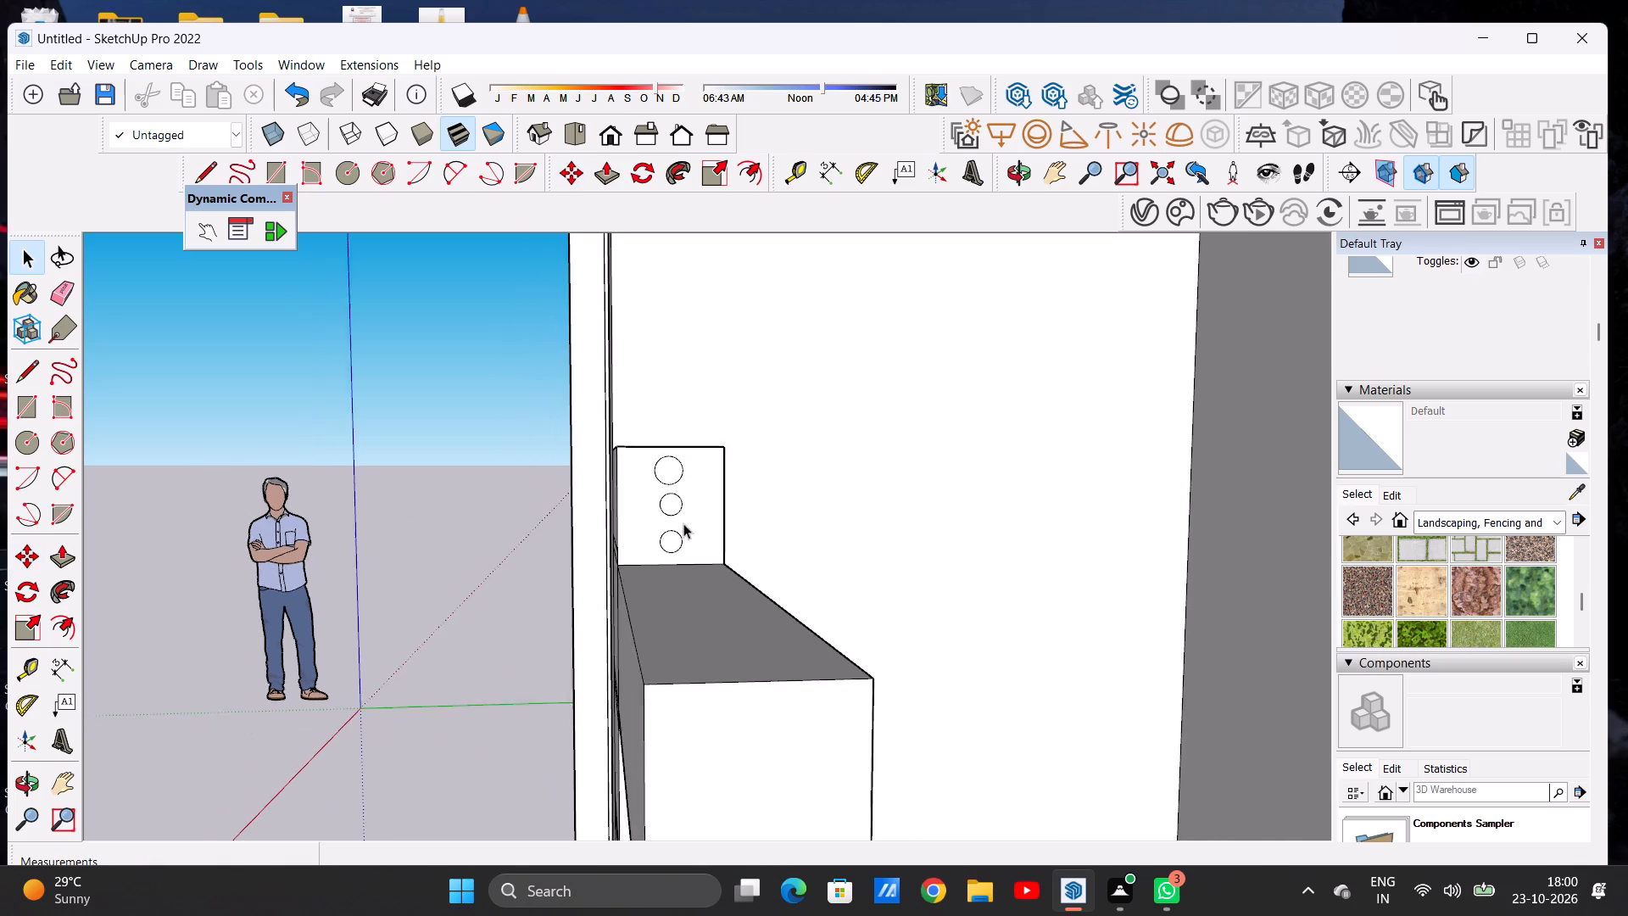
scroll(683, 523, "down", 8)
scroll(654, 506, "up", 11)
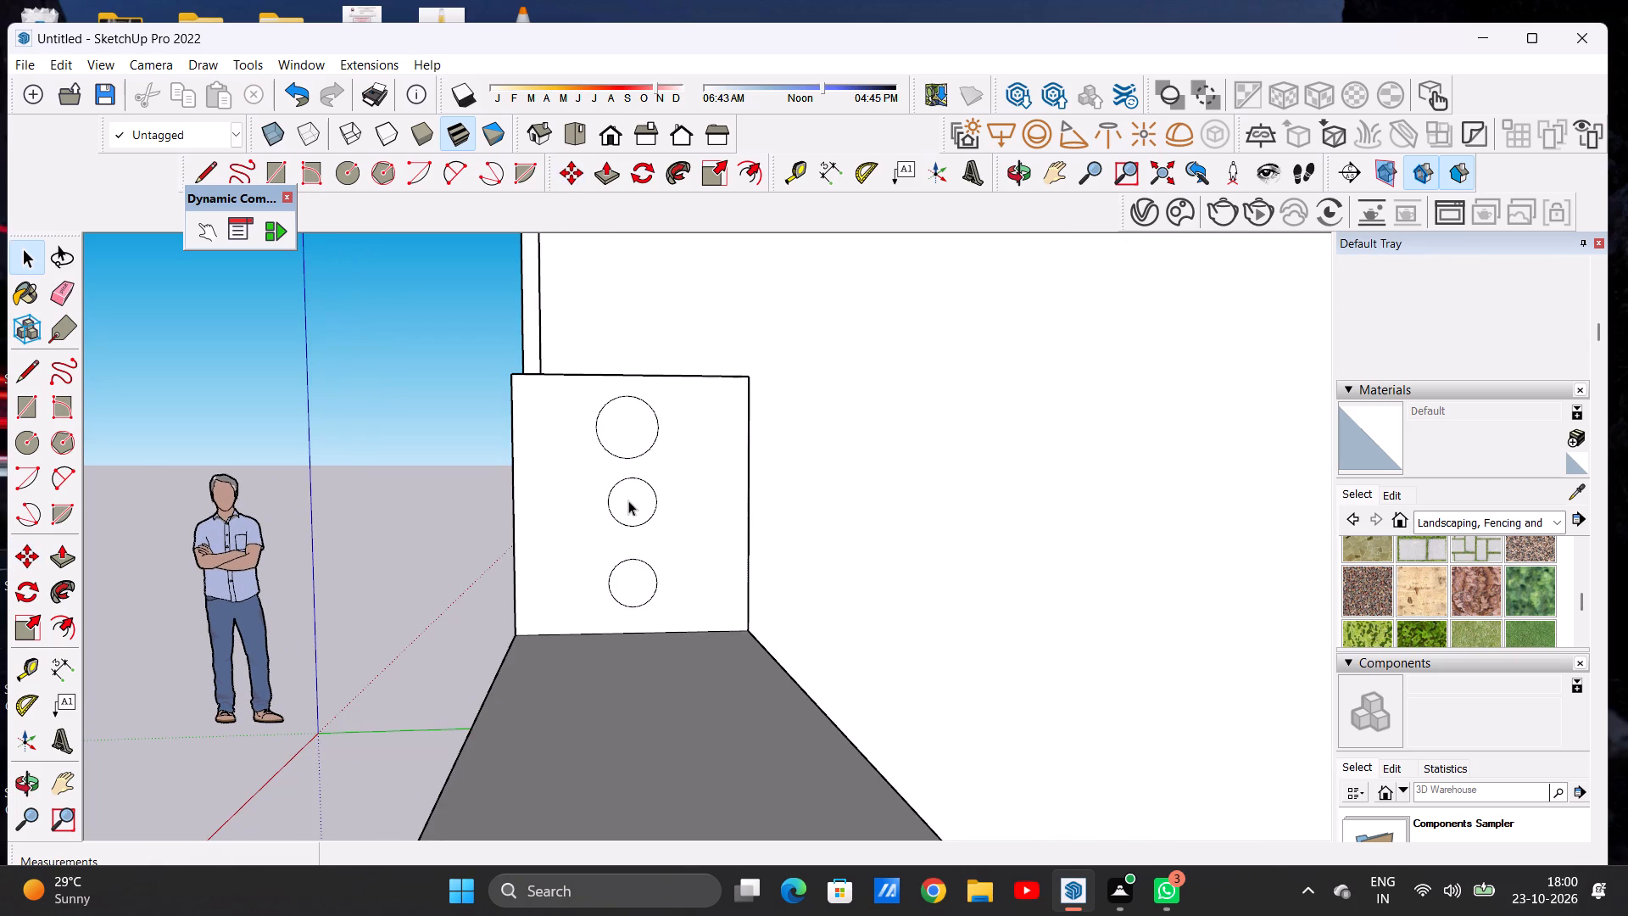
double_click(628, 500)
key("m")
left_click(646, 517)
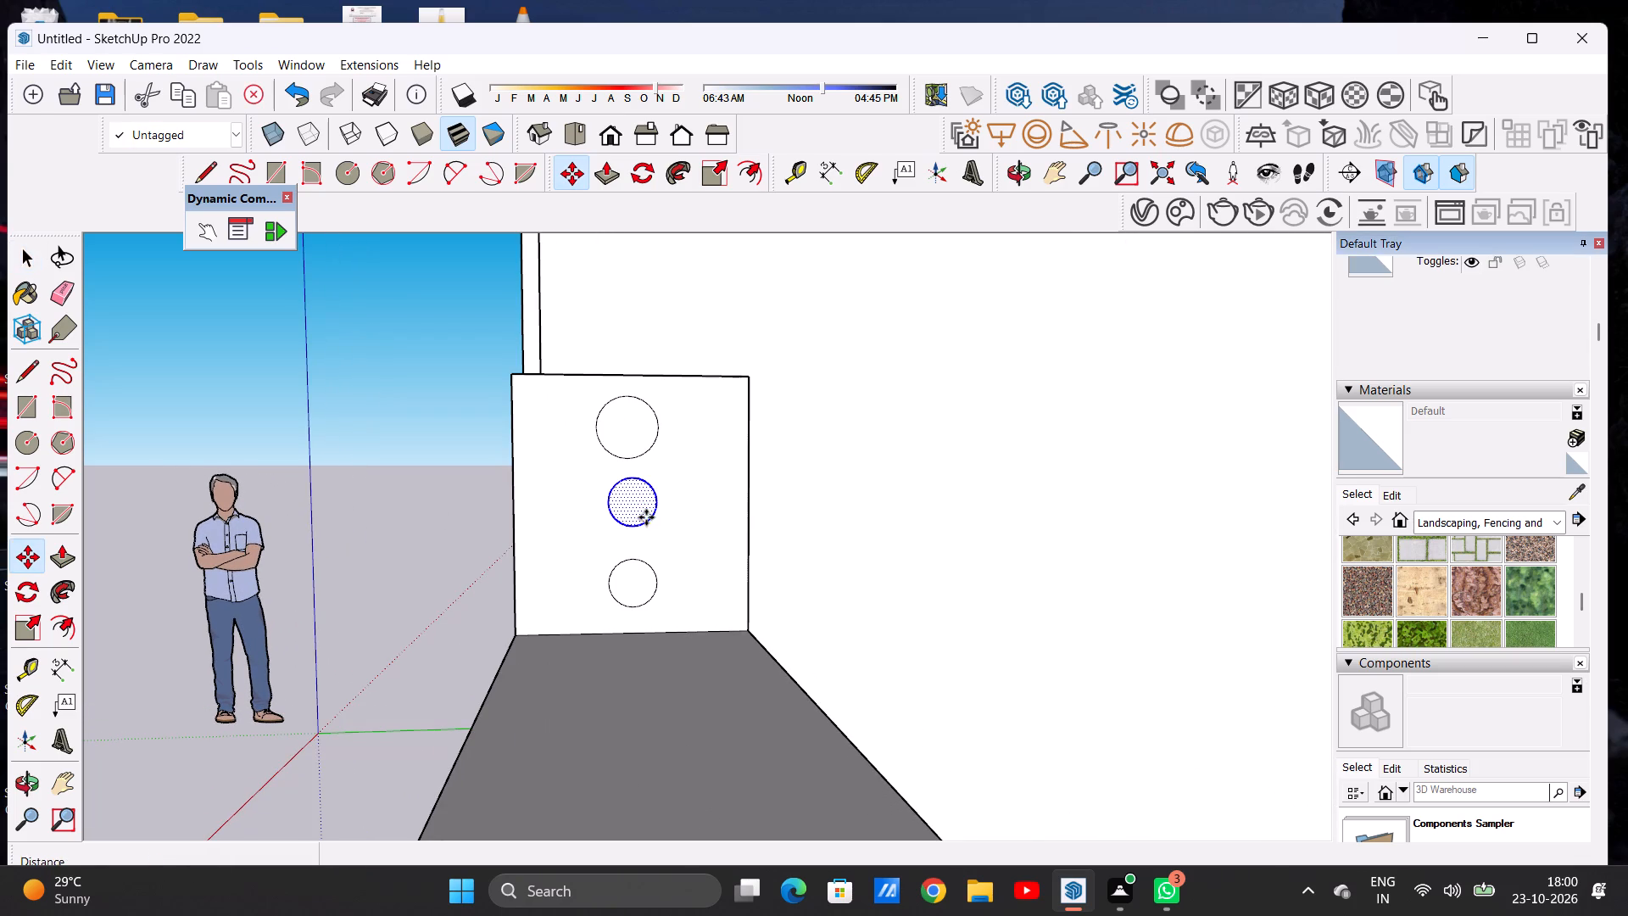
left_click(646, 527)
key("space")
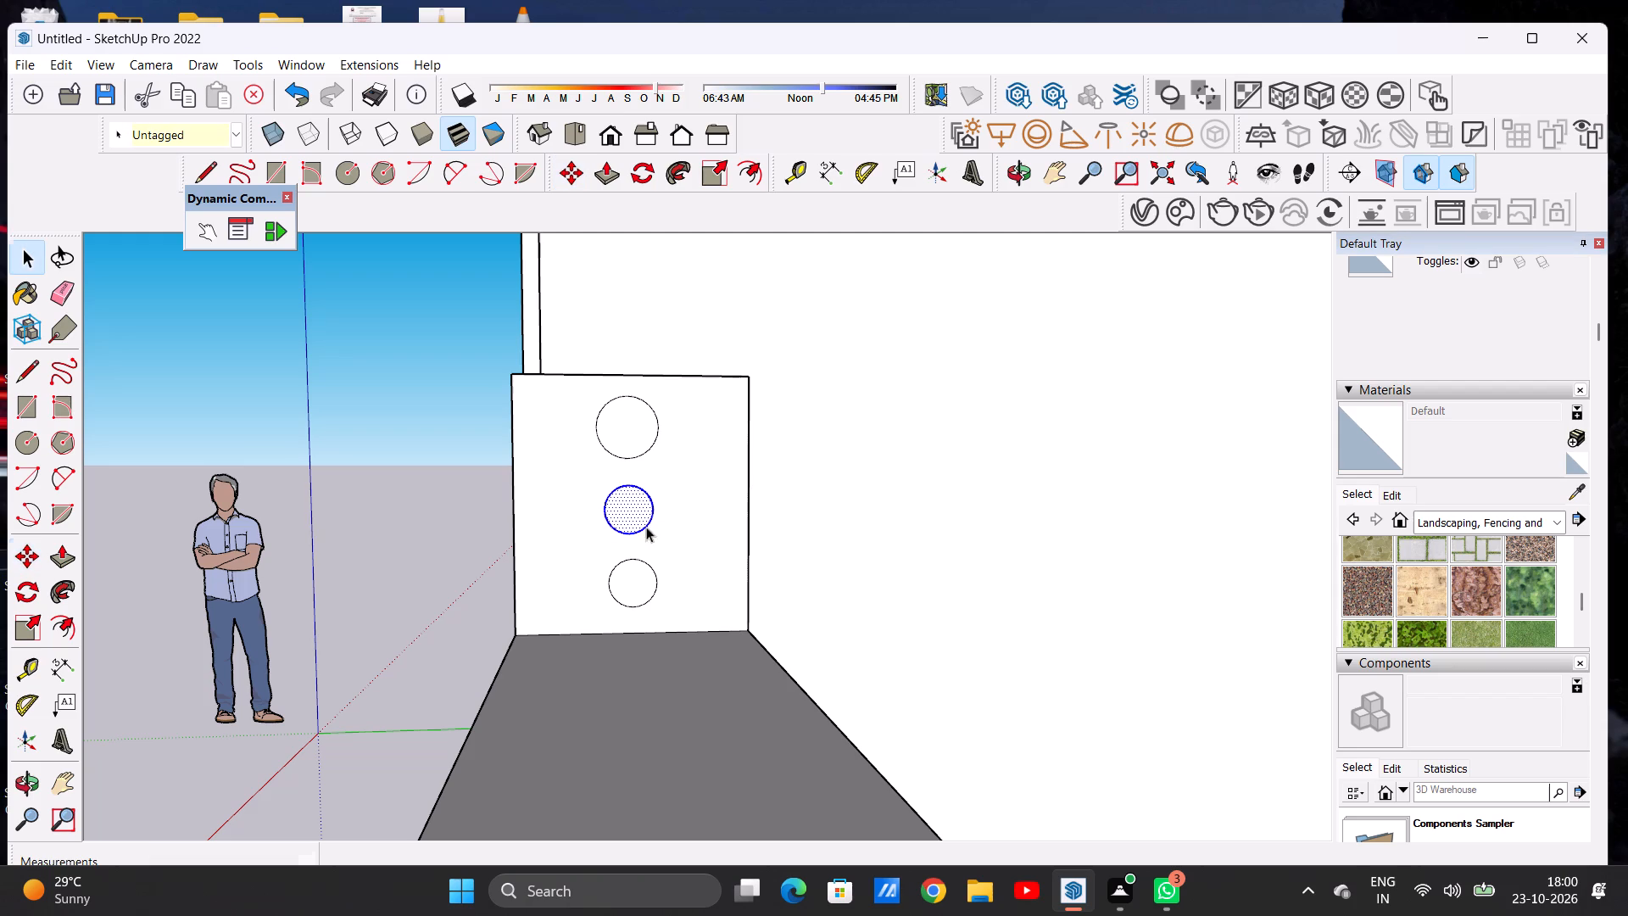
left_click(472, 502)
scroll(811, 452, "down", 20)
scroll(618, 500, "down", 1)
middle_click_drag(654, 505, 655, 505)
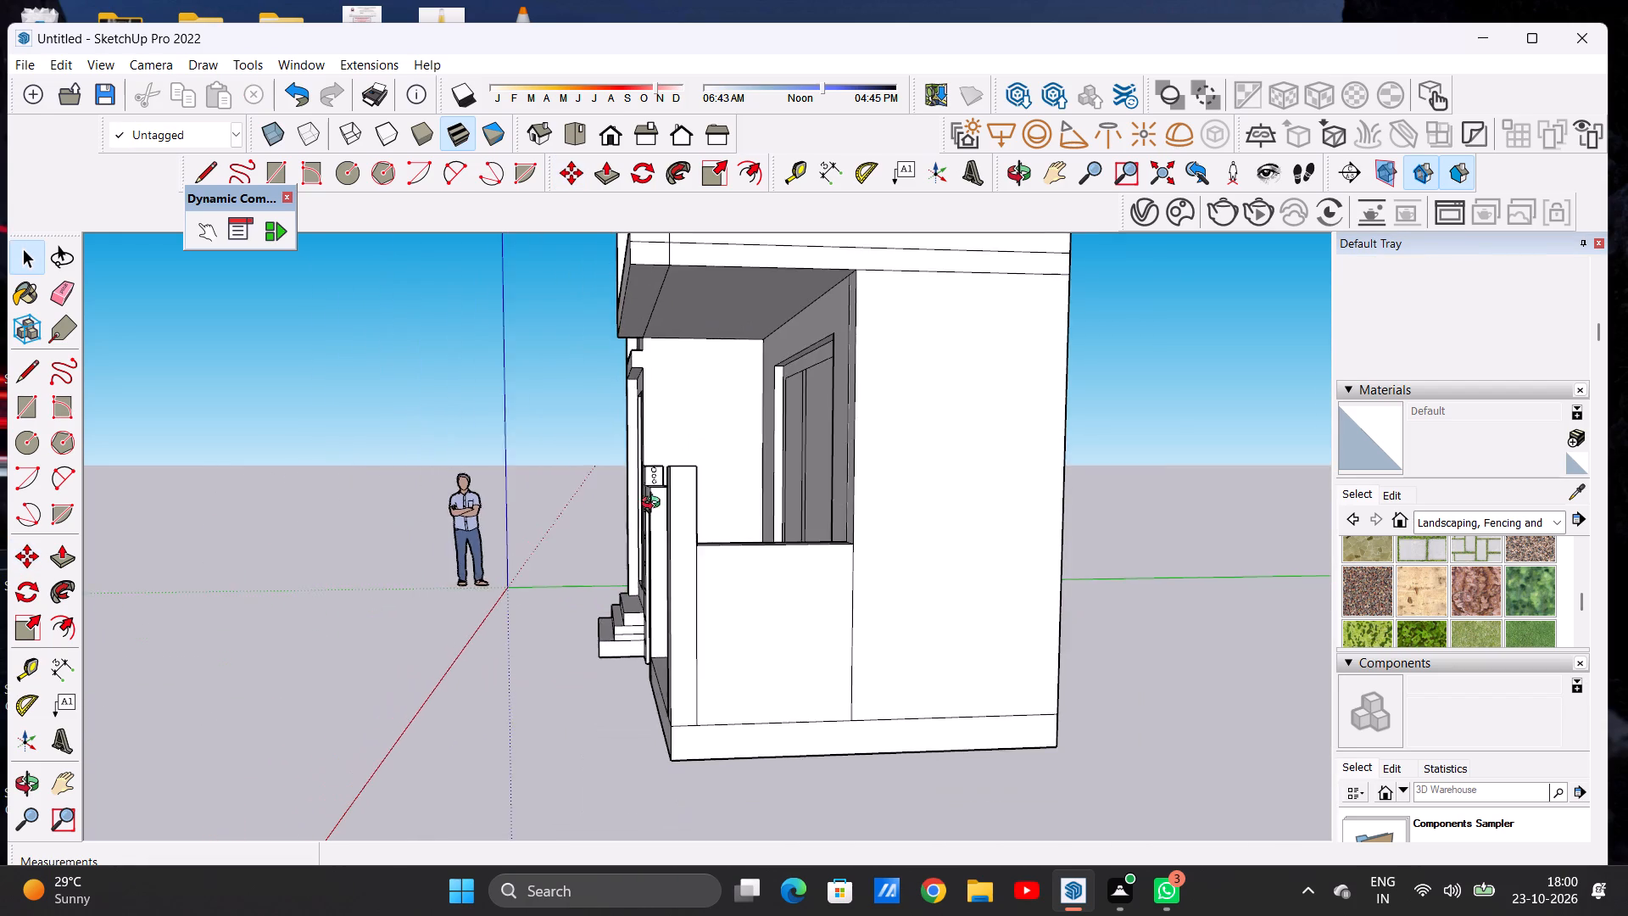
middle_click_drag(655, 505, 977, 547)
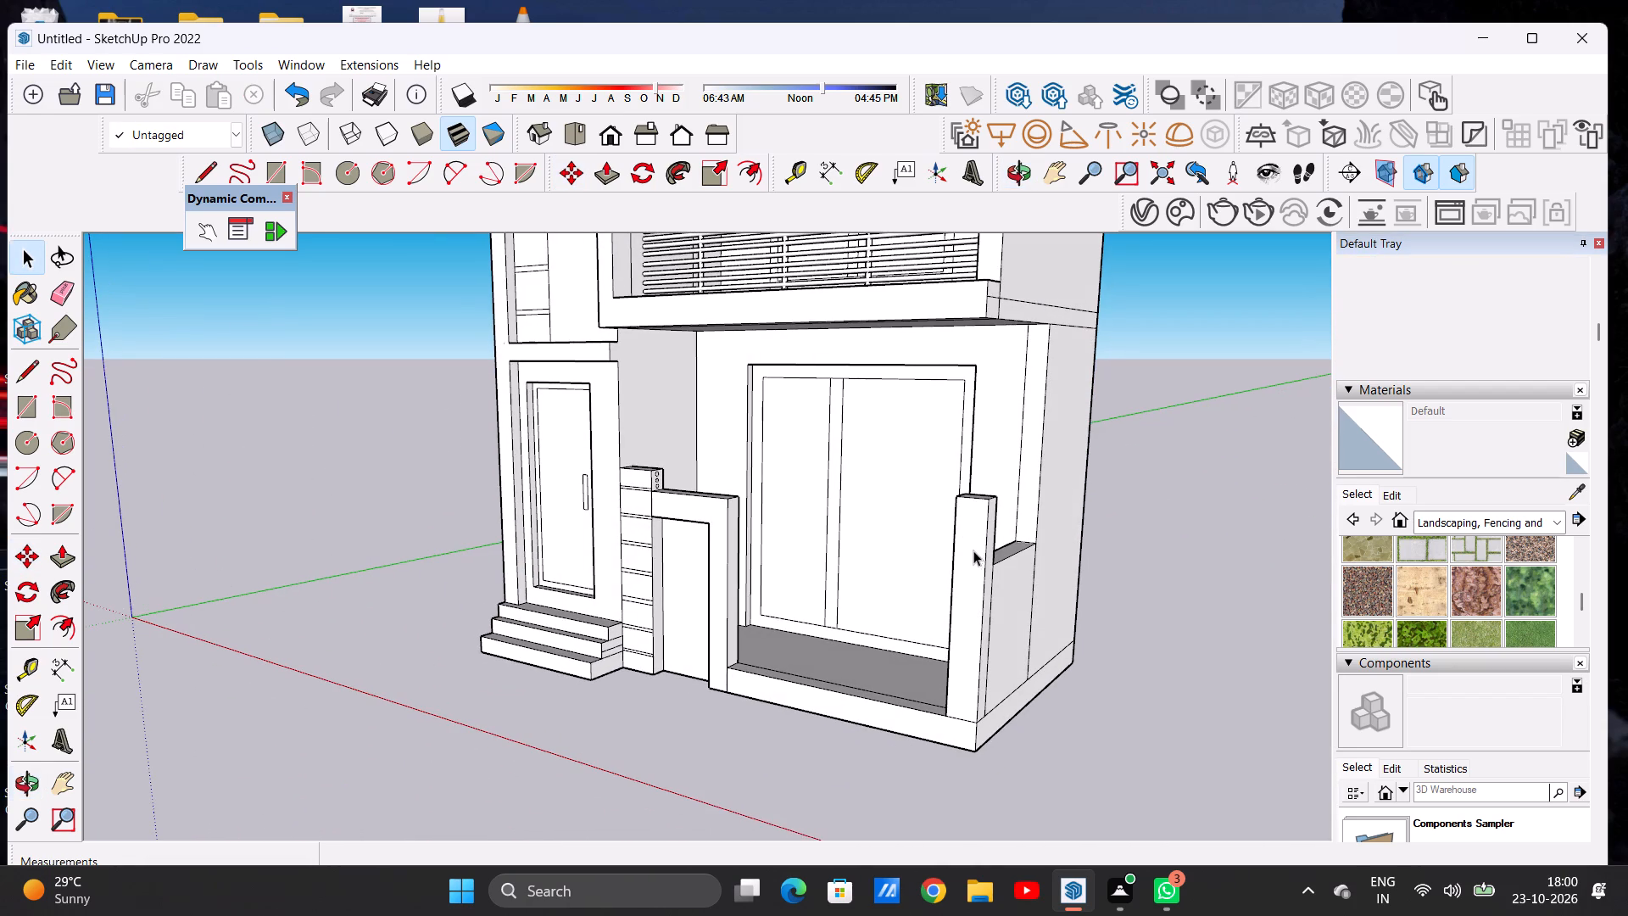
Examine the ground-floor front, comparing the low entrance wall, its pillars and the open terrace side from several angles.
scroll(951, 600, "down", 5)
middle_click_drag(882, 626, 1101, 587)
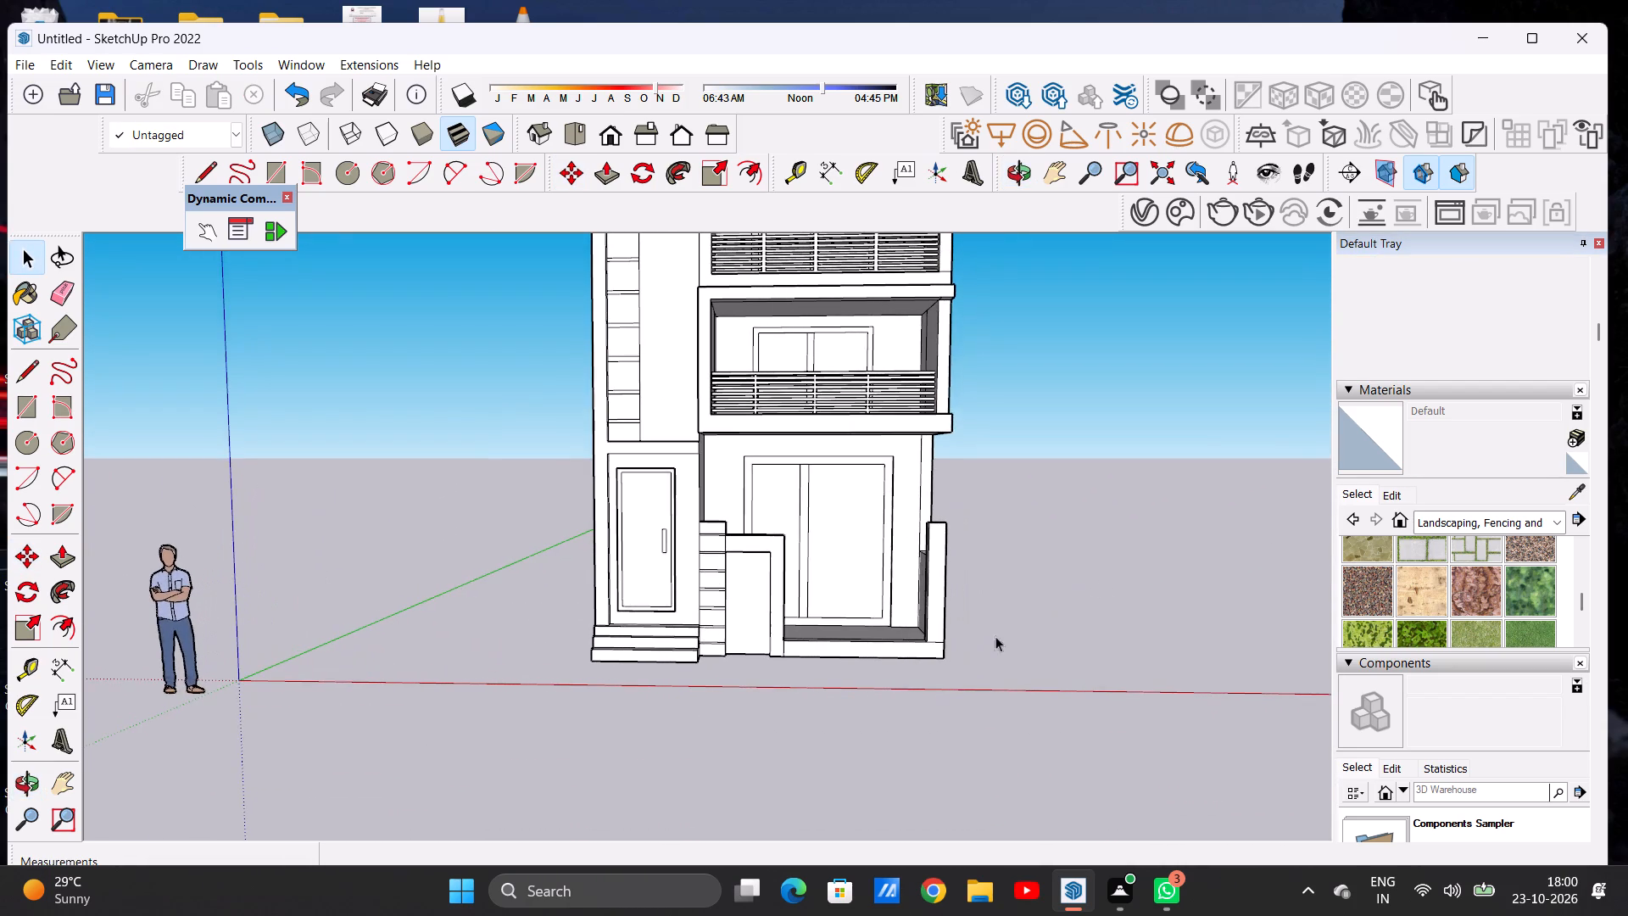
scroll(857, 633, "up", 7)
middle_click_drag(875, 646, 886, 659)
scroll(863, 709, "down", 4)
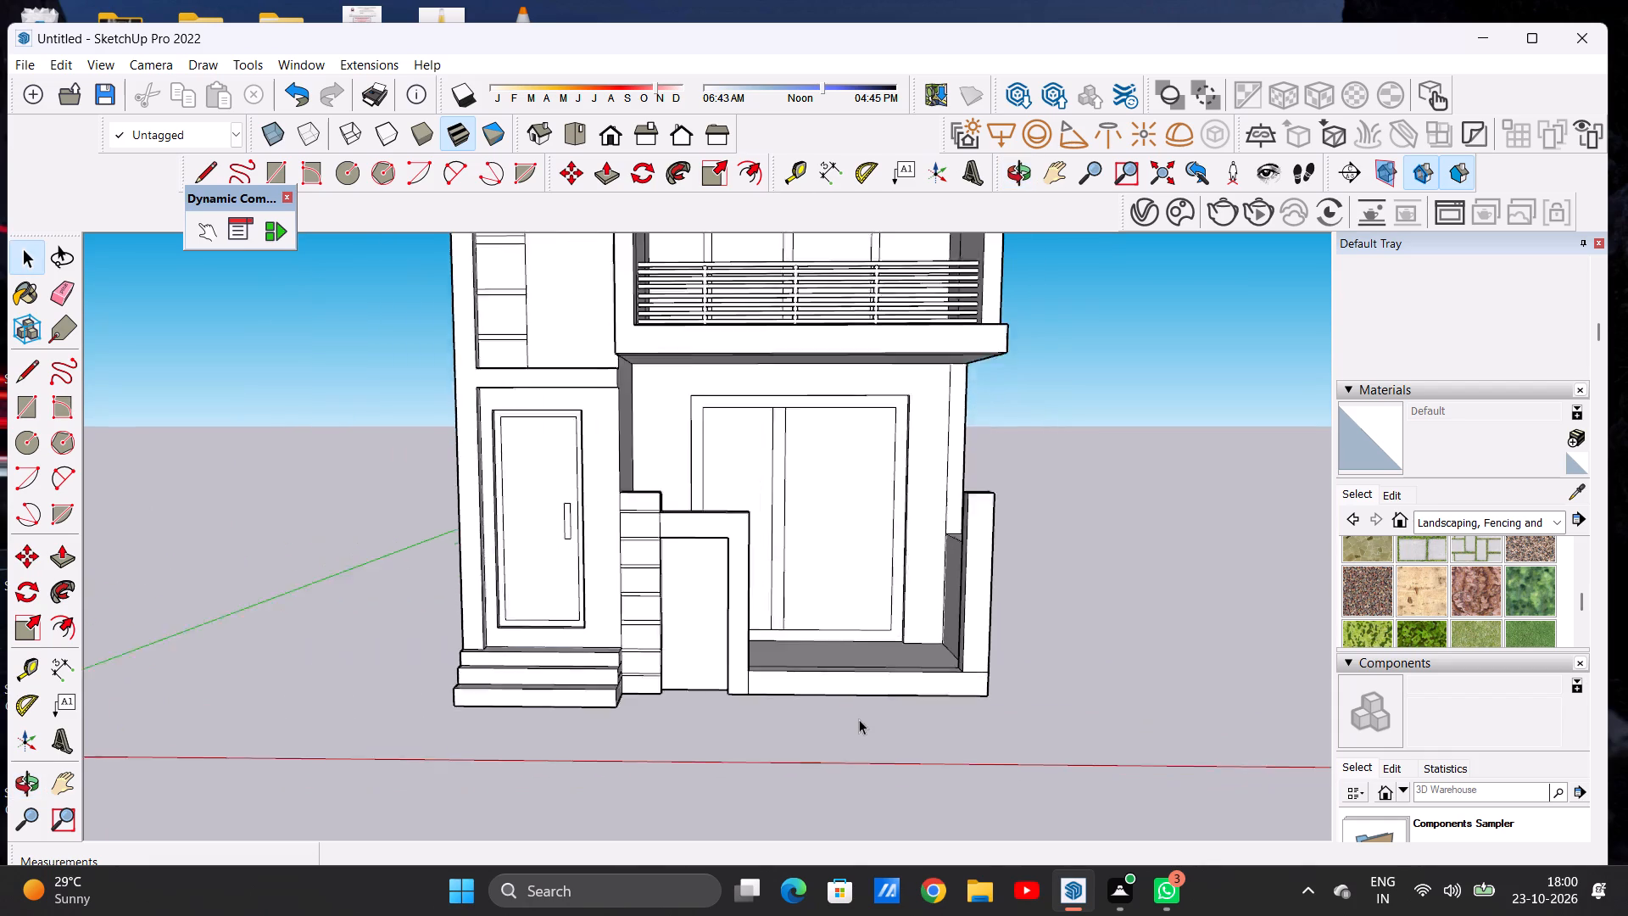
scroll(859, 719, "down", 2)
scroll(895, 646, "up", 4)
middle_click_drag(1007, 693, 1078, 687)
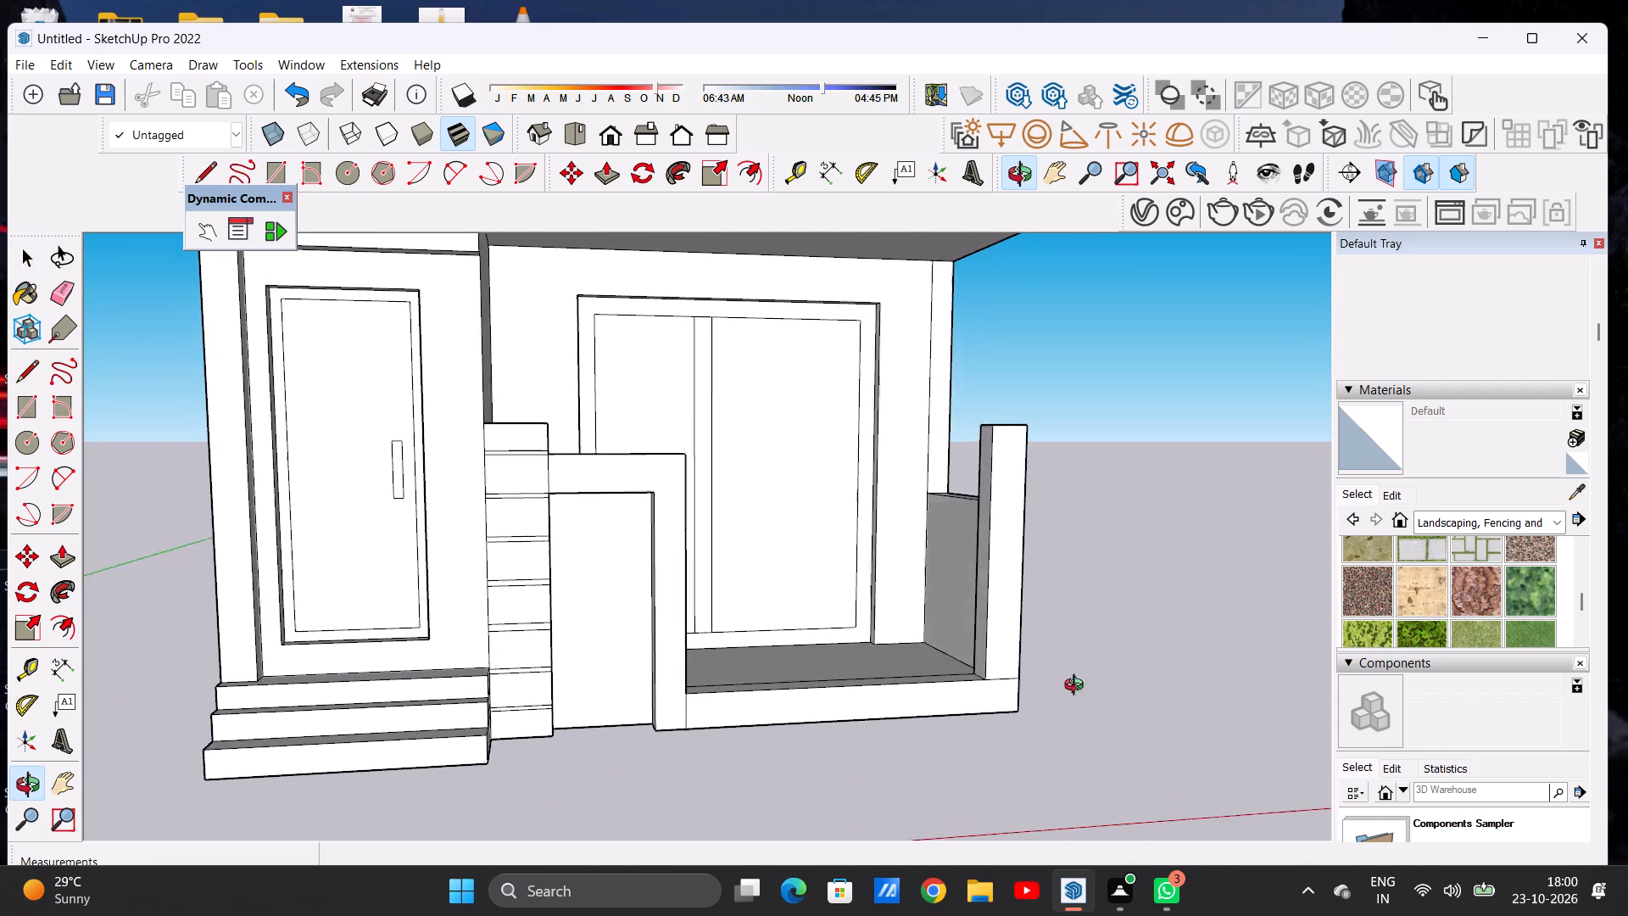
middle_click_drag(1078, 687, 990, 707)
scroll(984, 762, "down", 5)
middle_click_drag(986, 738, 1027, 690)
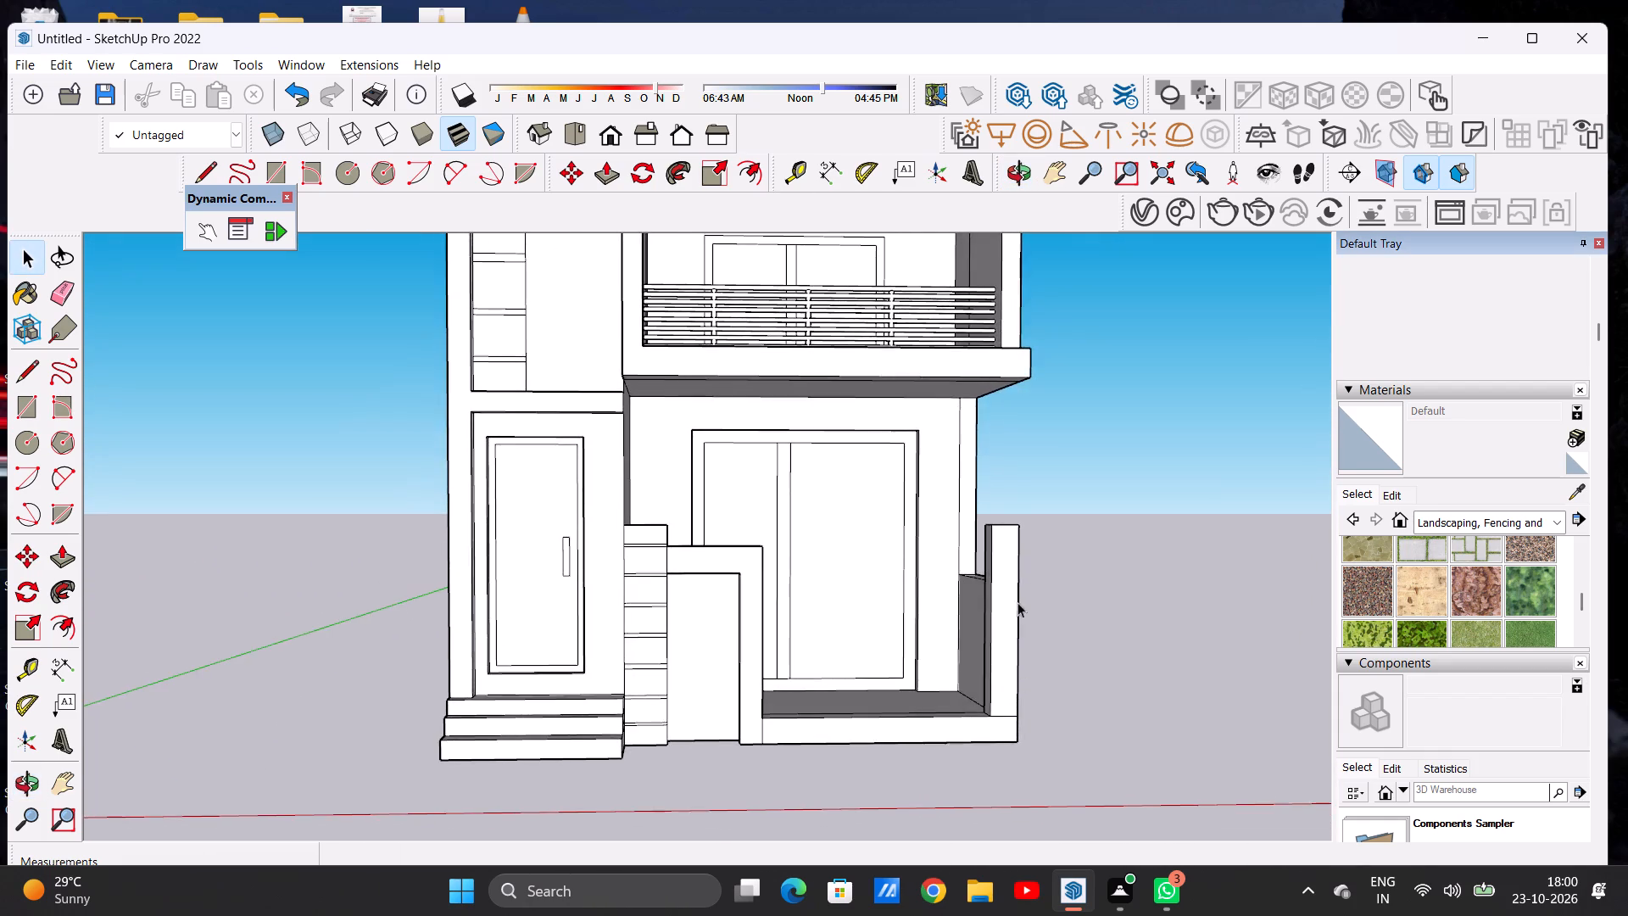
scroll(1010, 557, "up", 6)
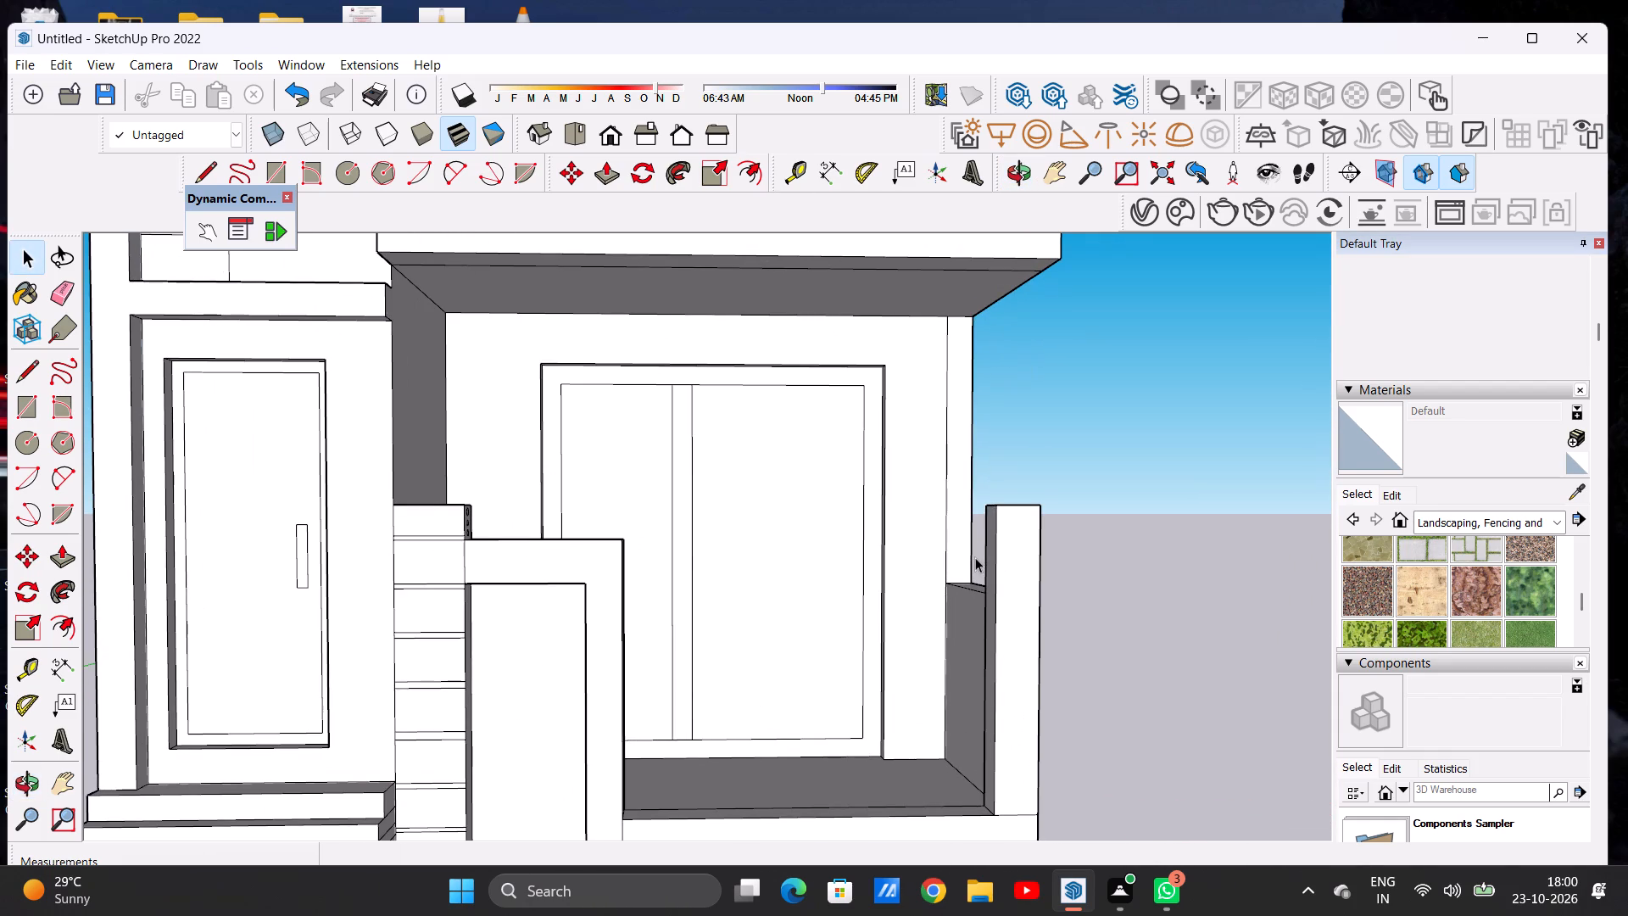
Draw a line about 6 5/8" long across the low wall post's terrace-facing side, level with the underside of its top band.
key("l")
scroll(773, 615, "down", 4)
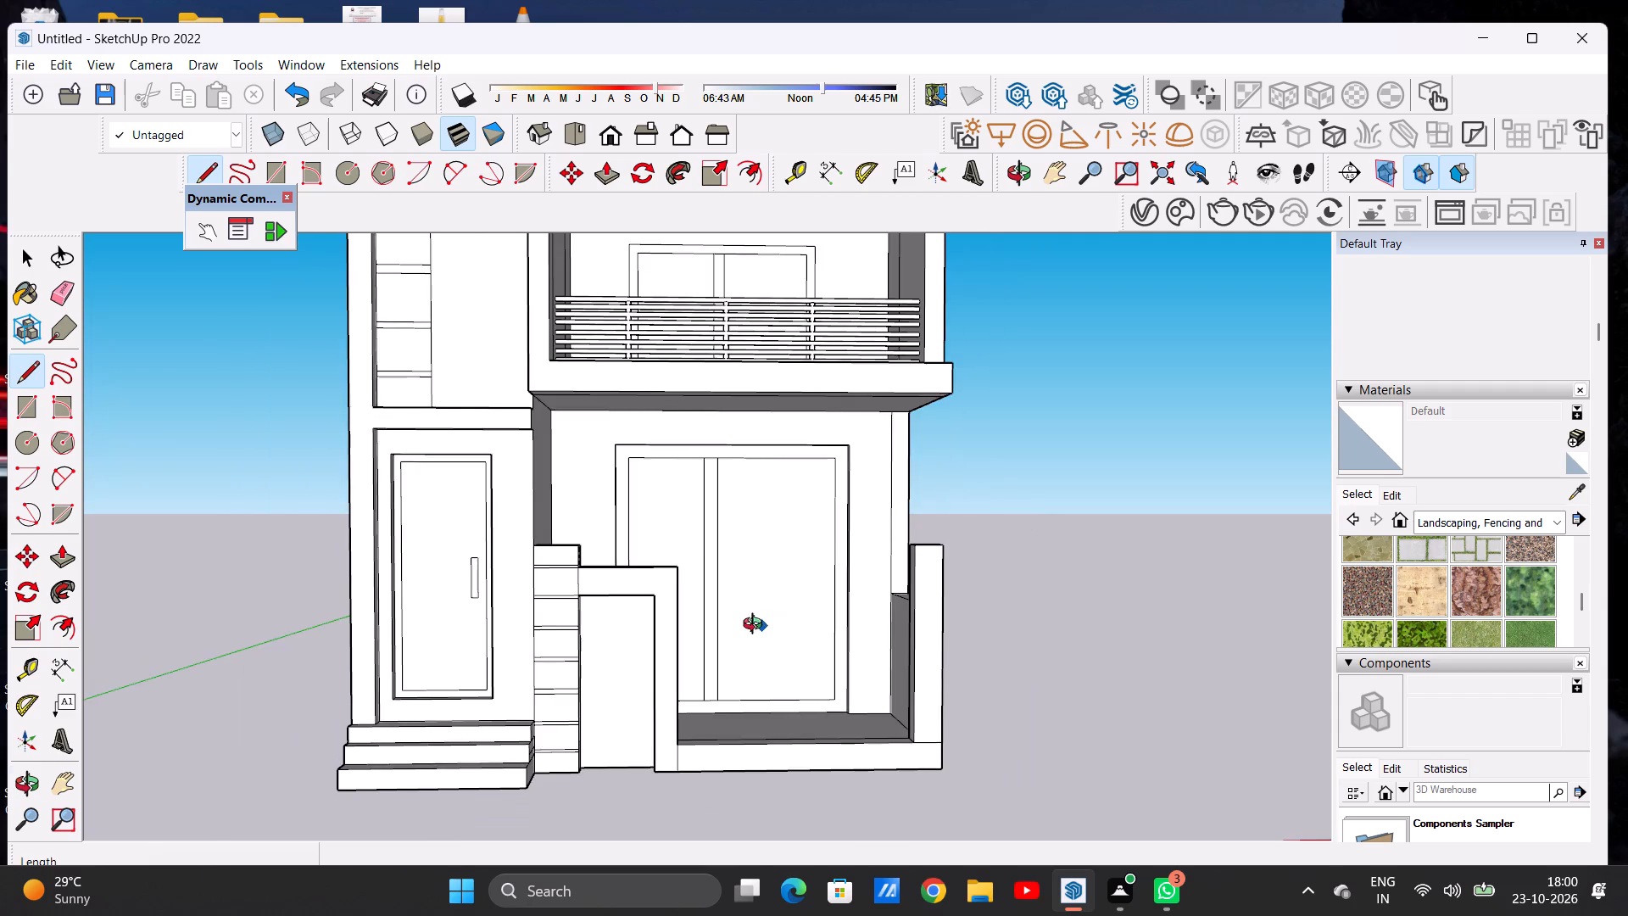
middle_click_drag(756, 626, 401, 600)
scroll(622, 603, "up", 6)
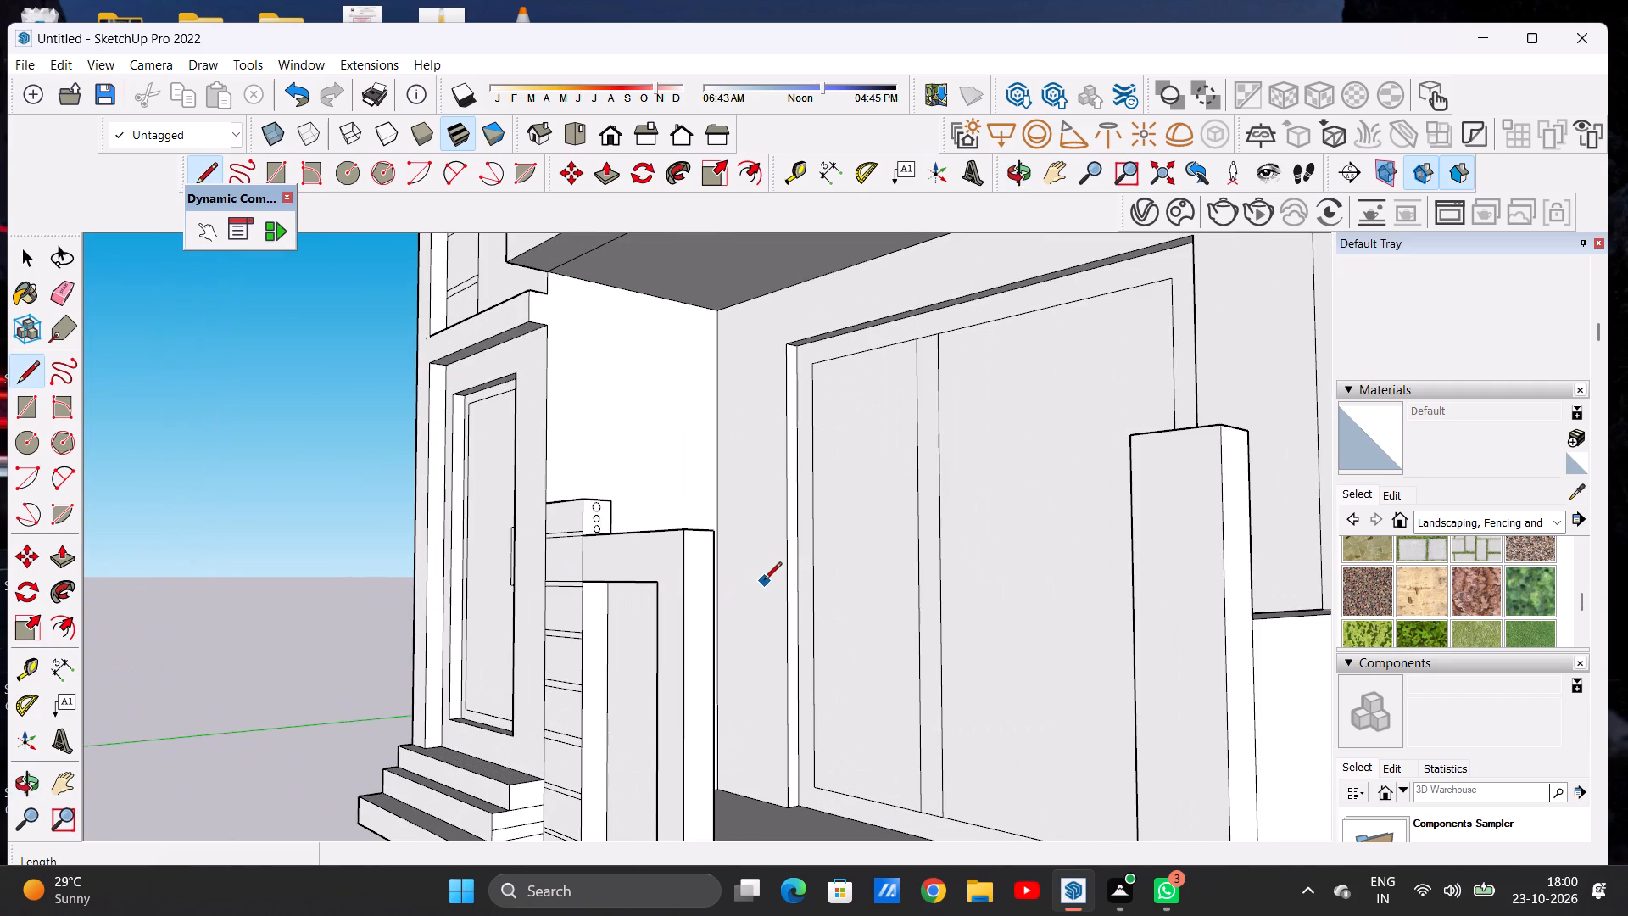
scroll(716, 590, "up", 2)
scroll(716, 590, "down", 1)
scroll(716, 590, "up", 1)
scroll(716, 590, "down", 1)
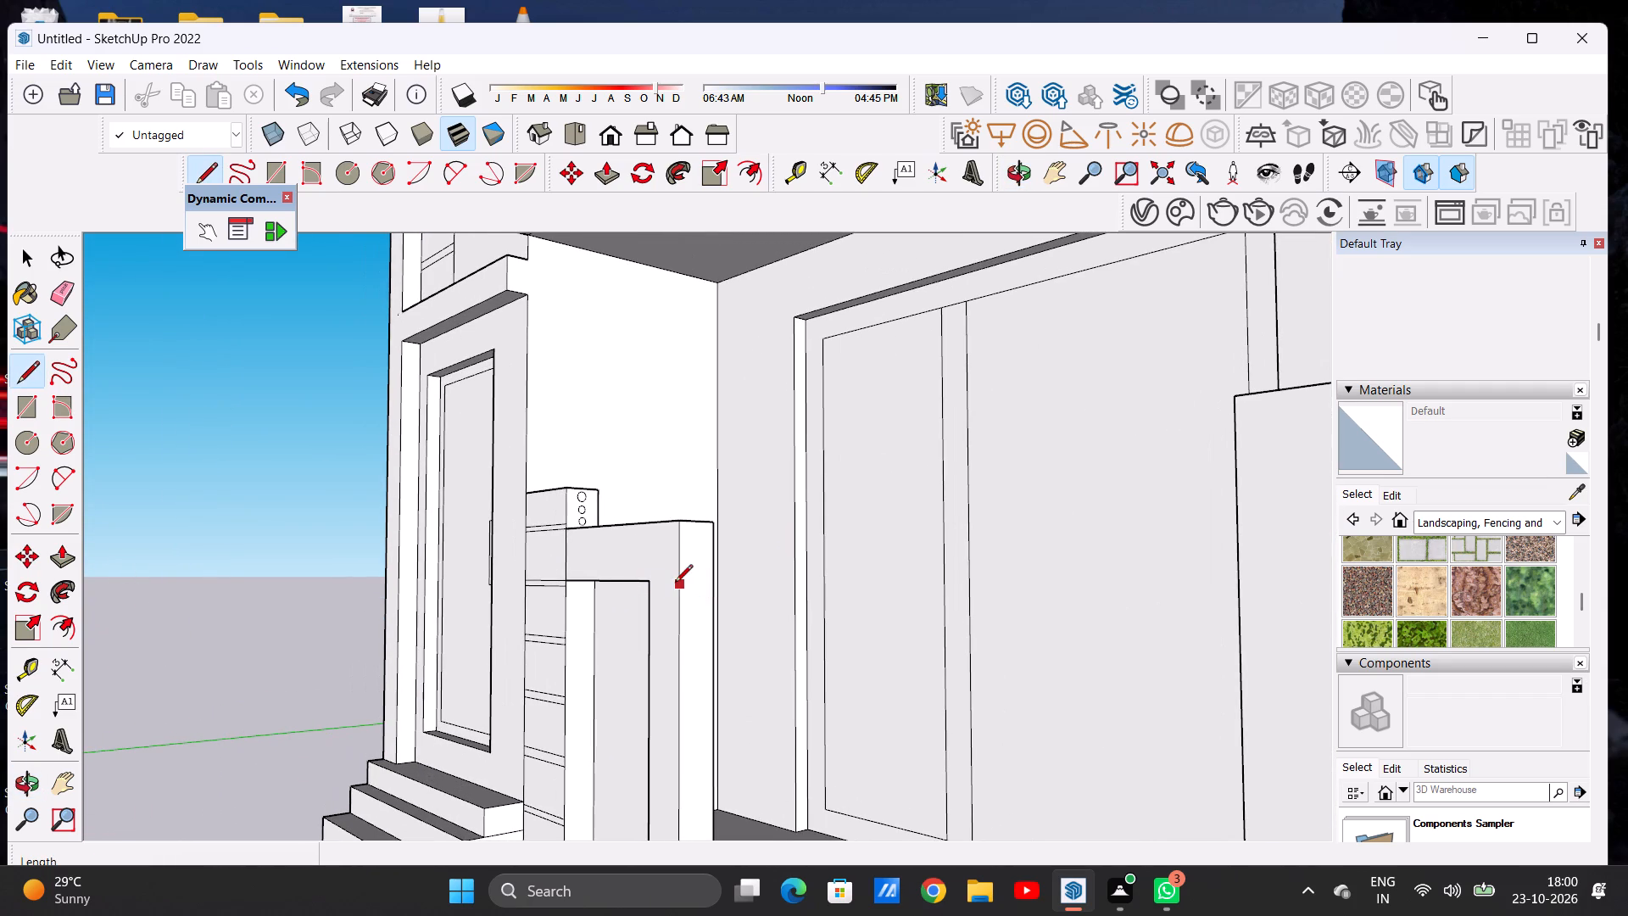
scroll(677, 581, "up", 5)
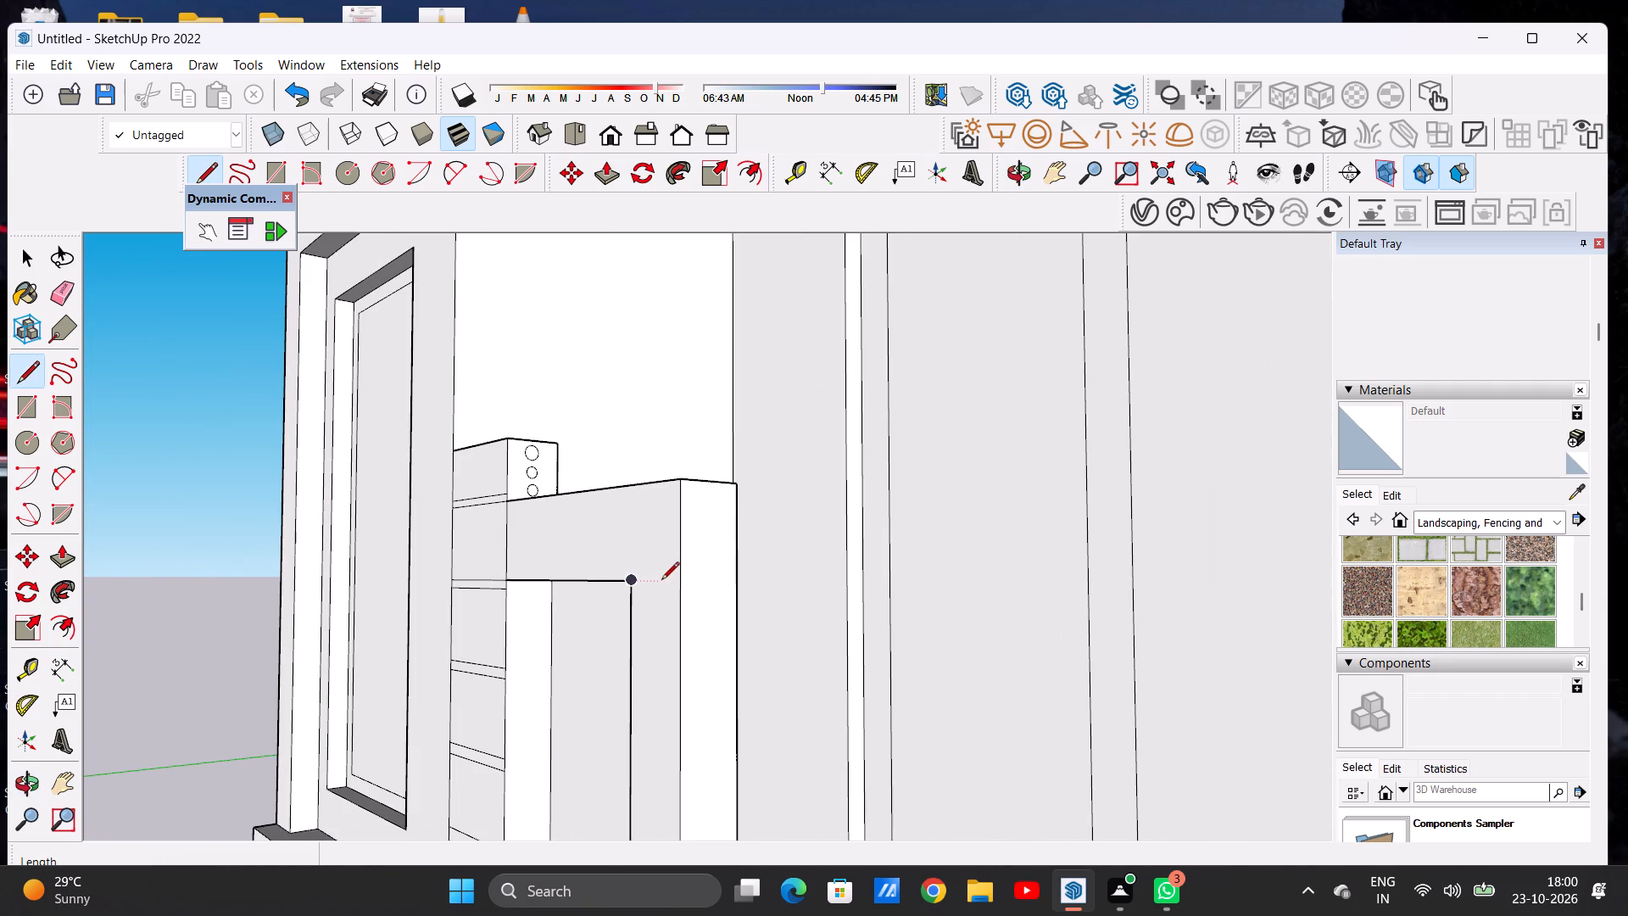
left_click(677, 588)
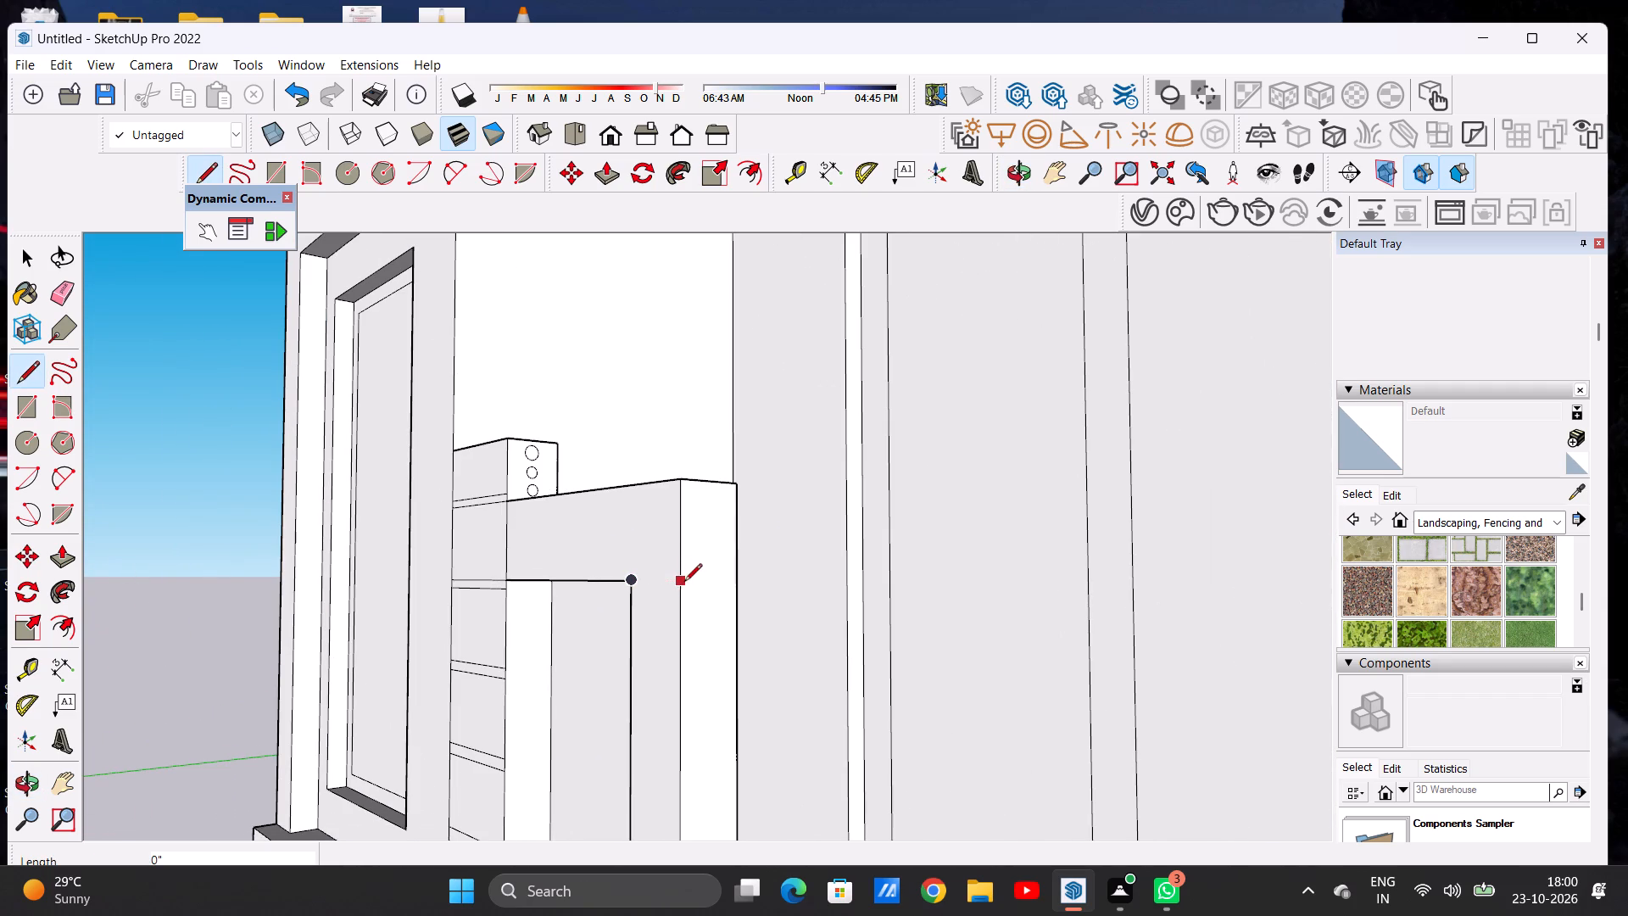
left_click(681, 584)
left_click(738, 578)
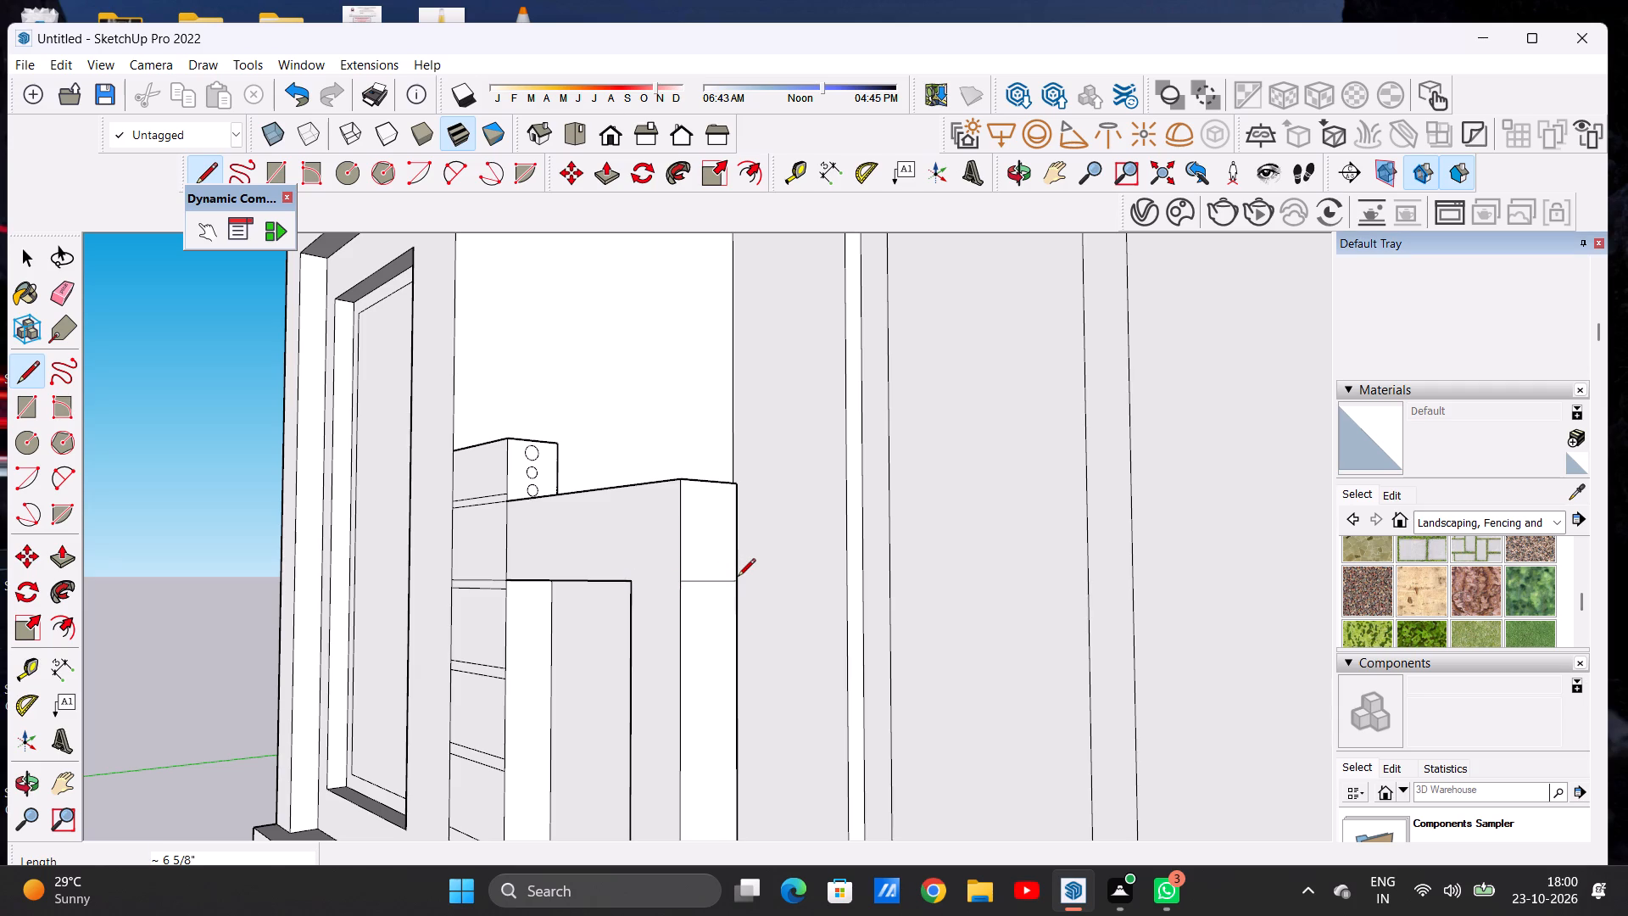
key("space")
Push/Pull the post's upper side face about 6' 7 5/16" across the terrace opening to meet the corner pillar, forming a top beam.
scroll(630, 596, "down", 6)
scroll(630, 596, "up", 1)
scroll(630, 595, "down", 8)
middle_click_drag(730, 617, 886, 618)
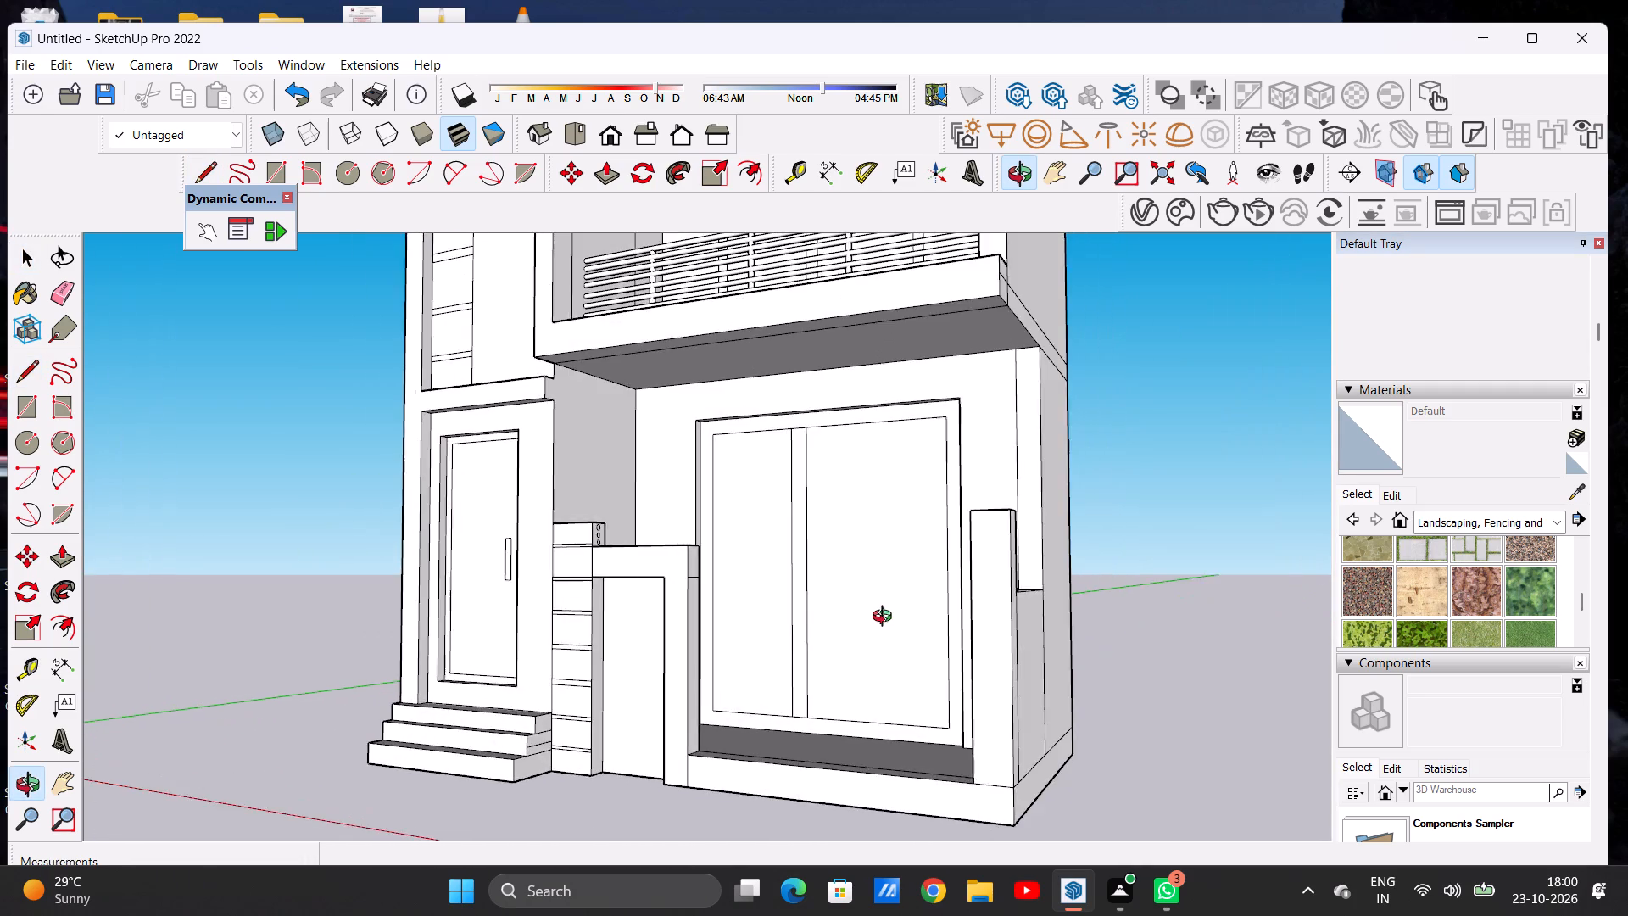
middle_click_drag(886, 618, 817, 652)
key("p")
scroll(699, 588, "up", 6)
scroll(699, 585, "down", 1)
scroll(699, 585, "up", 1)
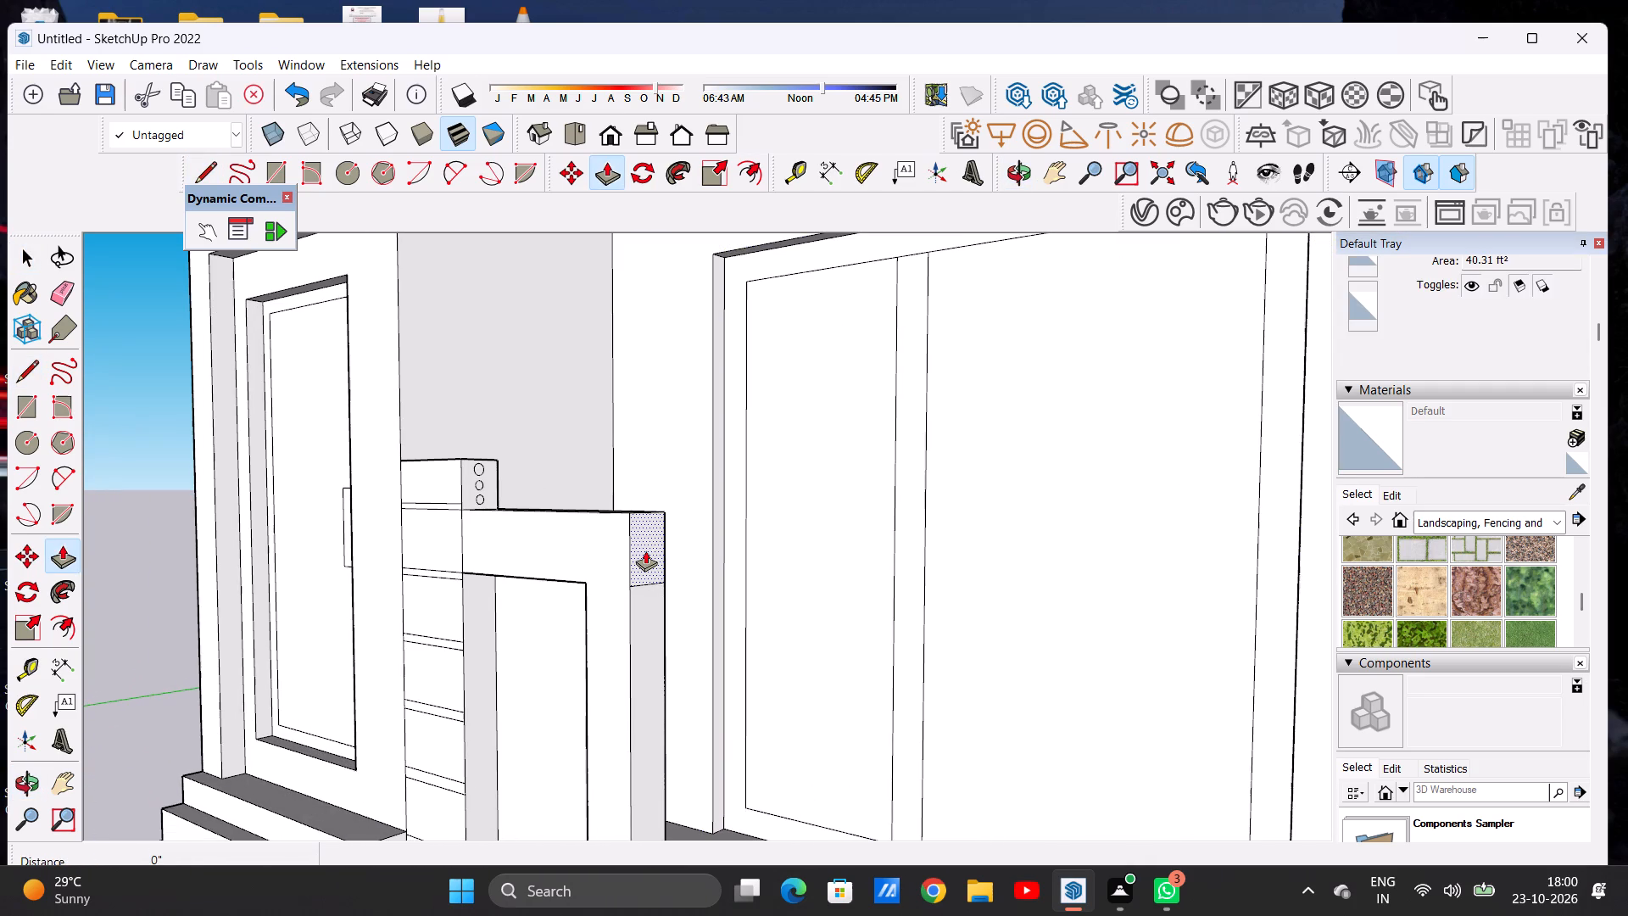
left_click(645, 550)
scroll(783, 570, "down", 12)
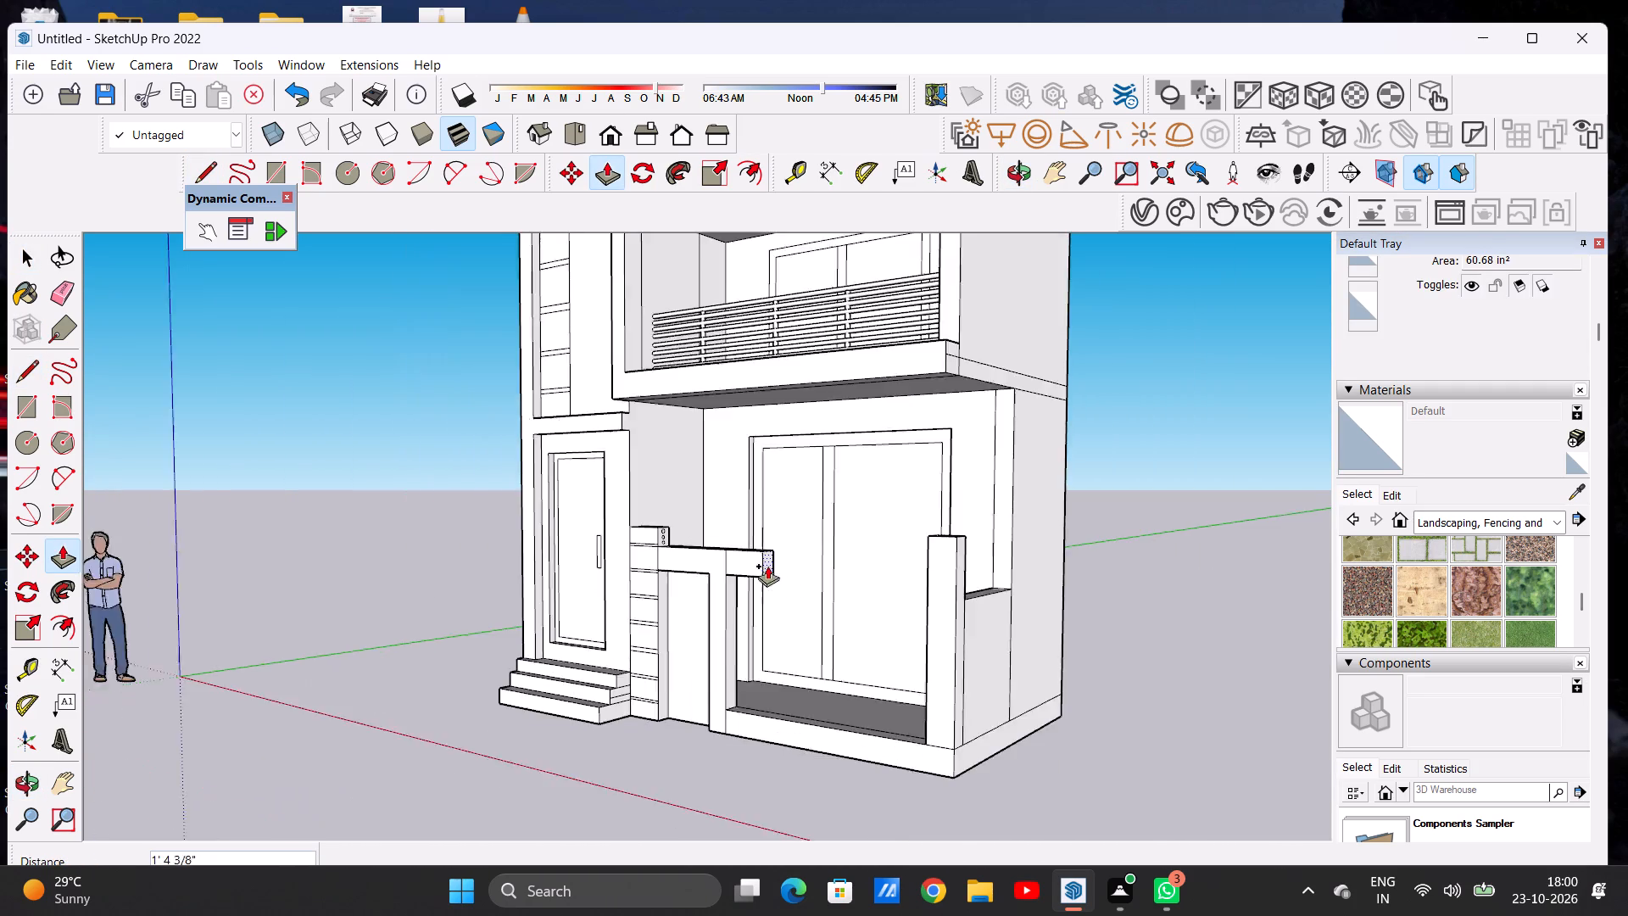
scroll(767, 566, "down", 1)
middle_click_drag(889, 575, 973, 570)
scroll(920, 563, "up", 7)
middle_click_drag(920, 563, 1006, 565)
middle_click_drag(1051, 571, 1079, 566)
scroll(978, 539, "up", 10)
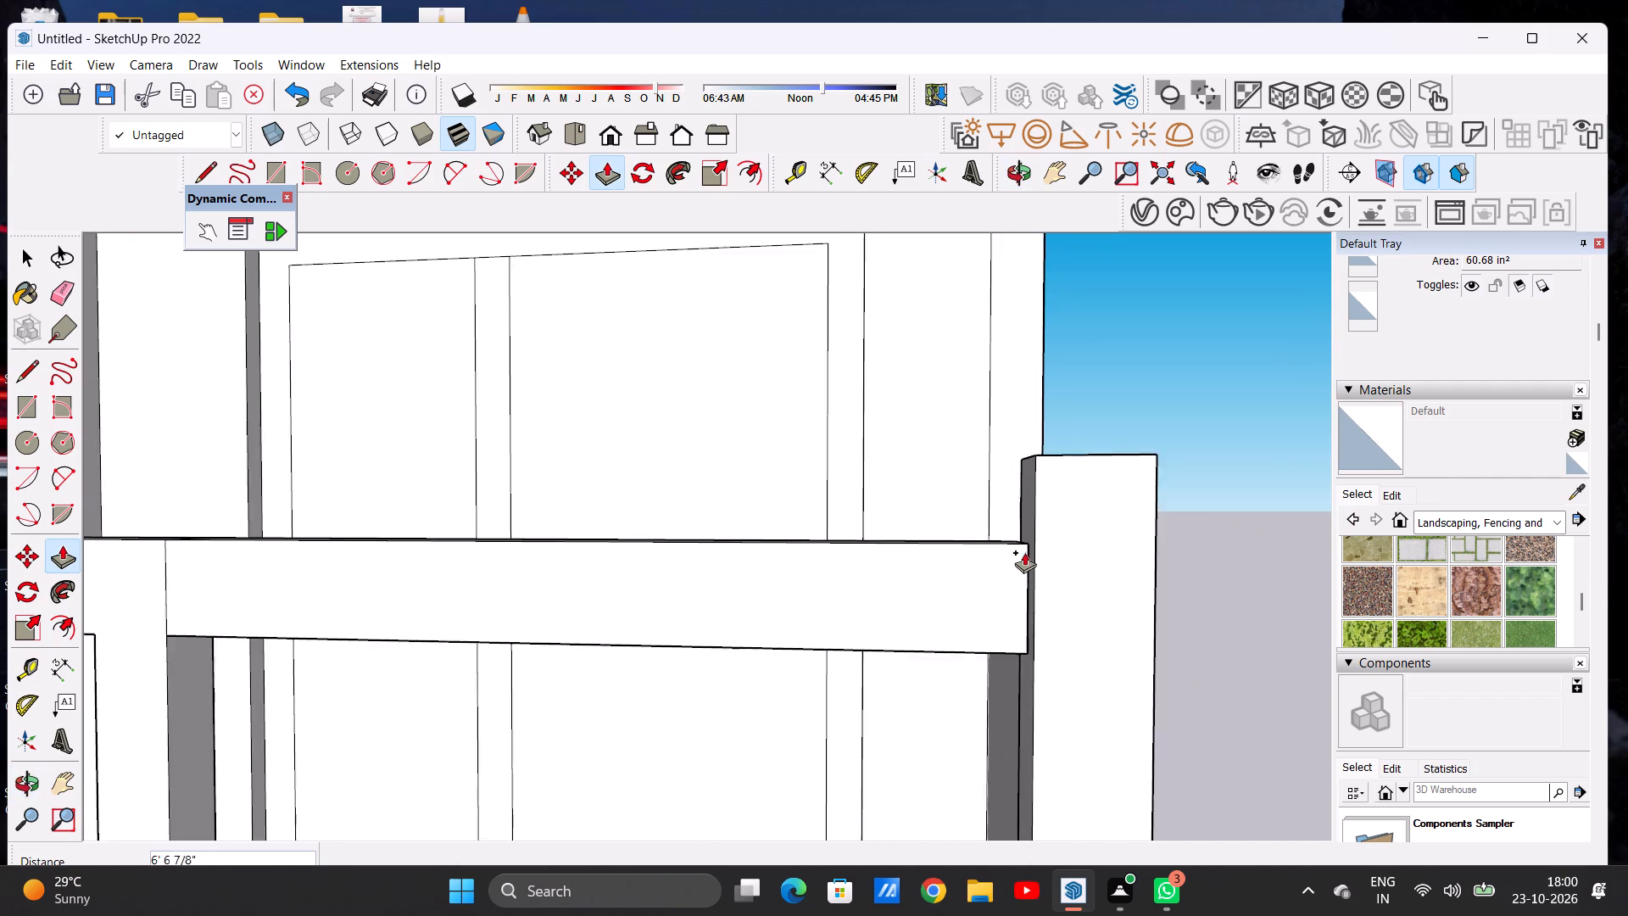
scroll(1024, 552, "up", 5)
left_click(1041, 543)
key("space")
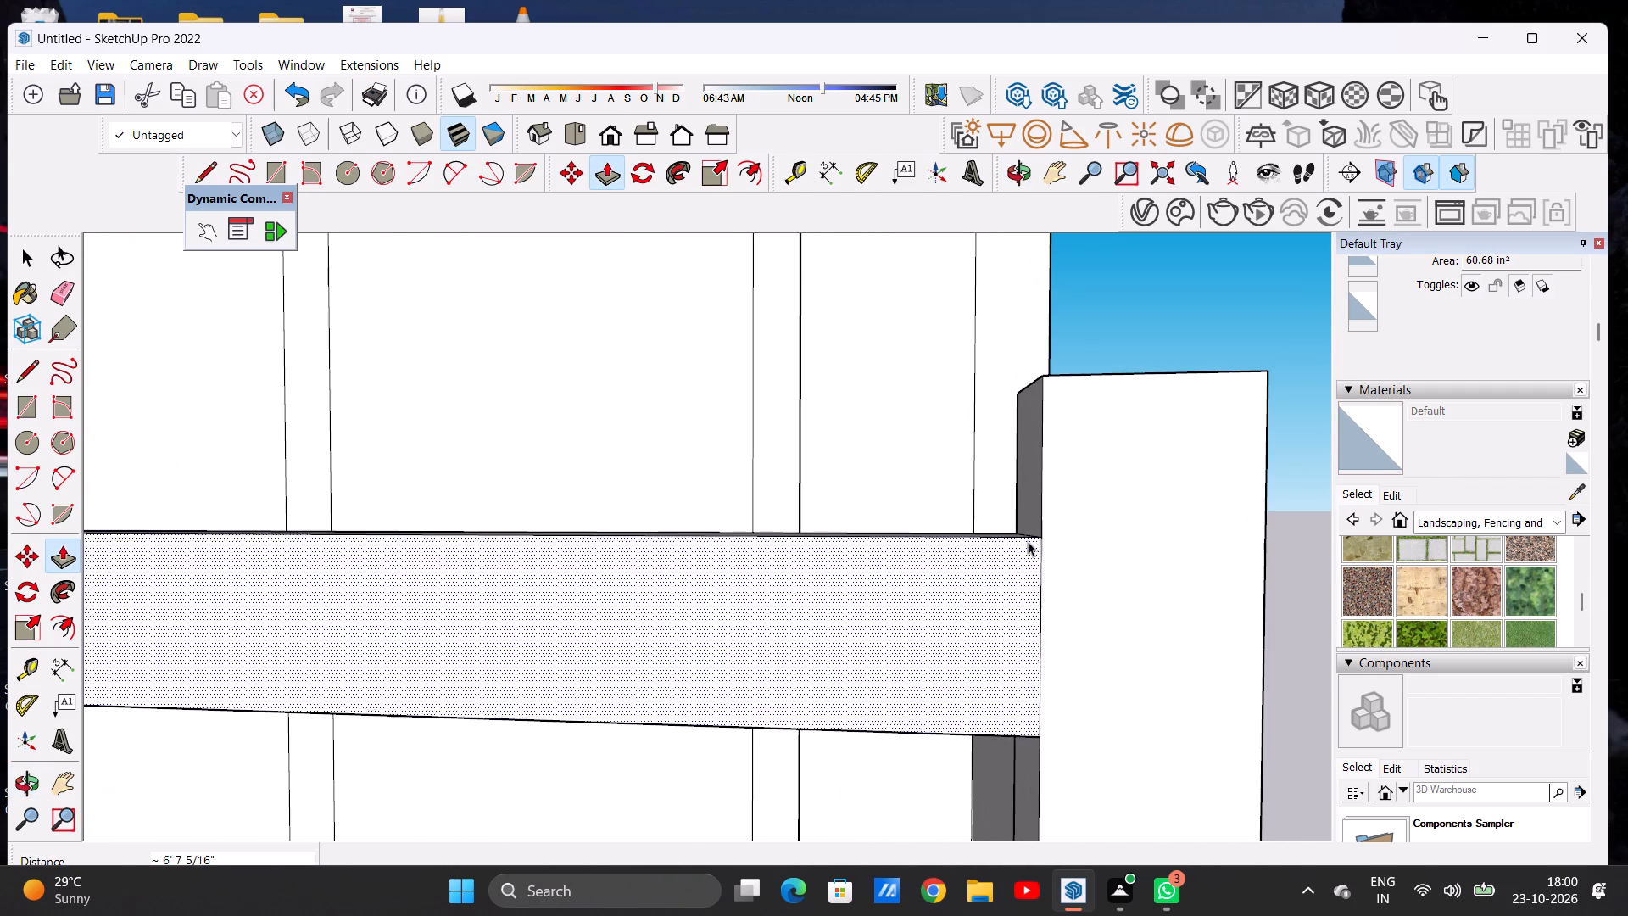
Inspect the new top beam between the pillars and the terrace opening beneath it from the side, front and above.
scroll(1002, 648, "down", 8)
scroll(897, 567, "down", 5)
middle_click_drag(900, 600, 529, 629)
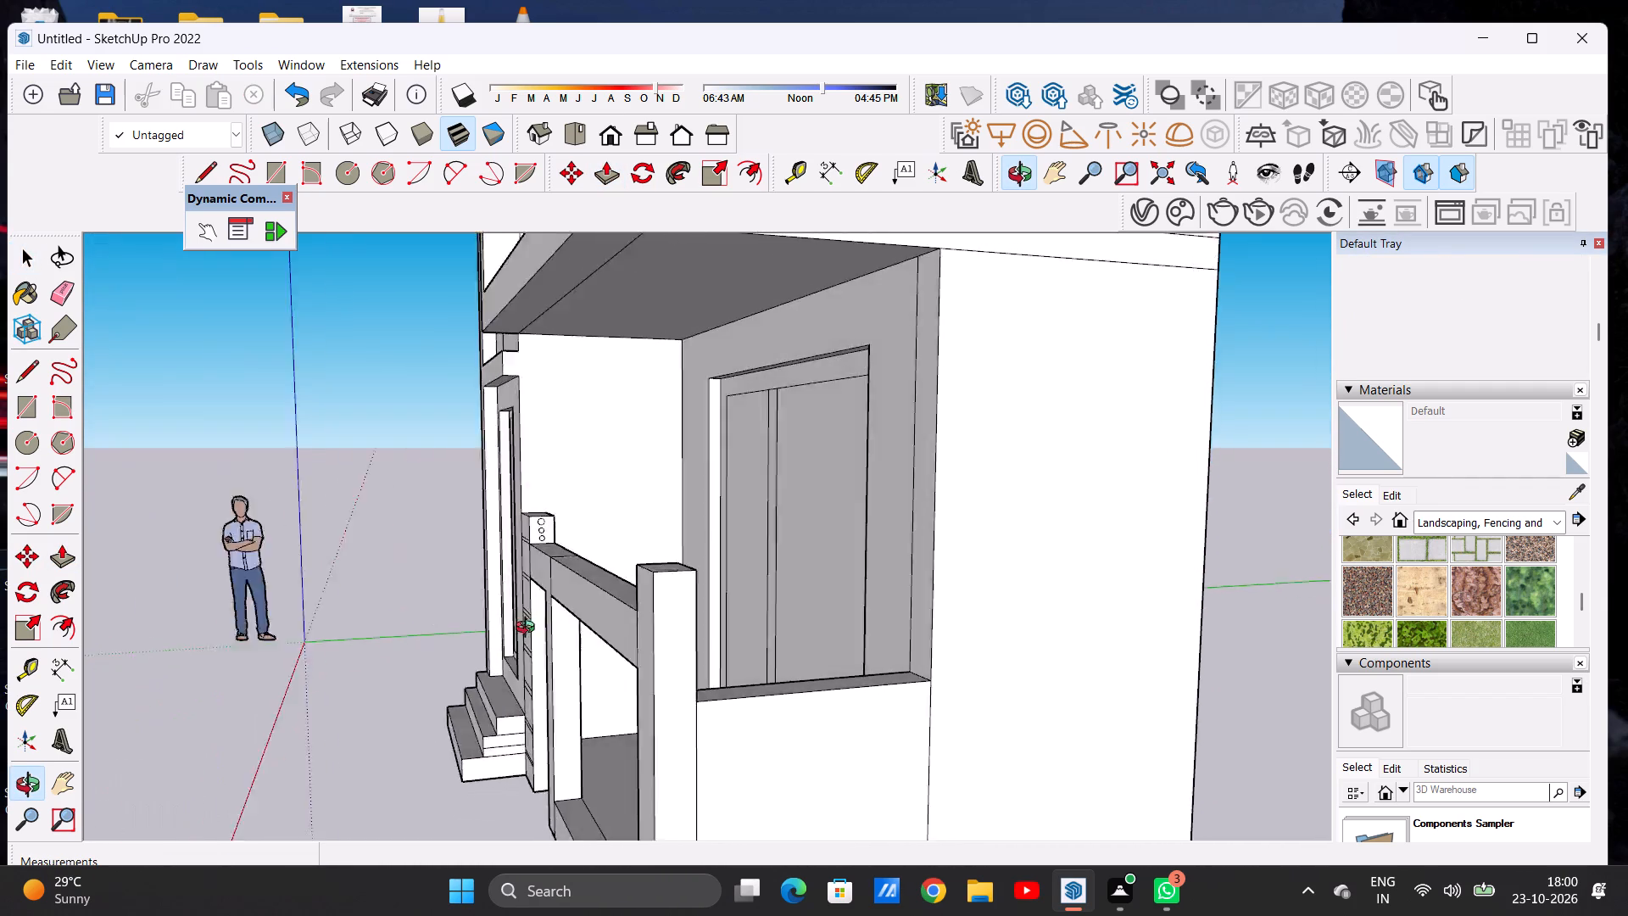
middle_click_drag(529, 629, 992, 629)
scroll(883, 595, "down", 7)
scroll(883, 595, "up", 1)
scroll(881, 595, "down", 6)
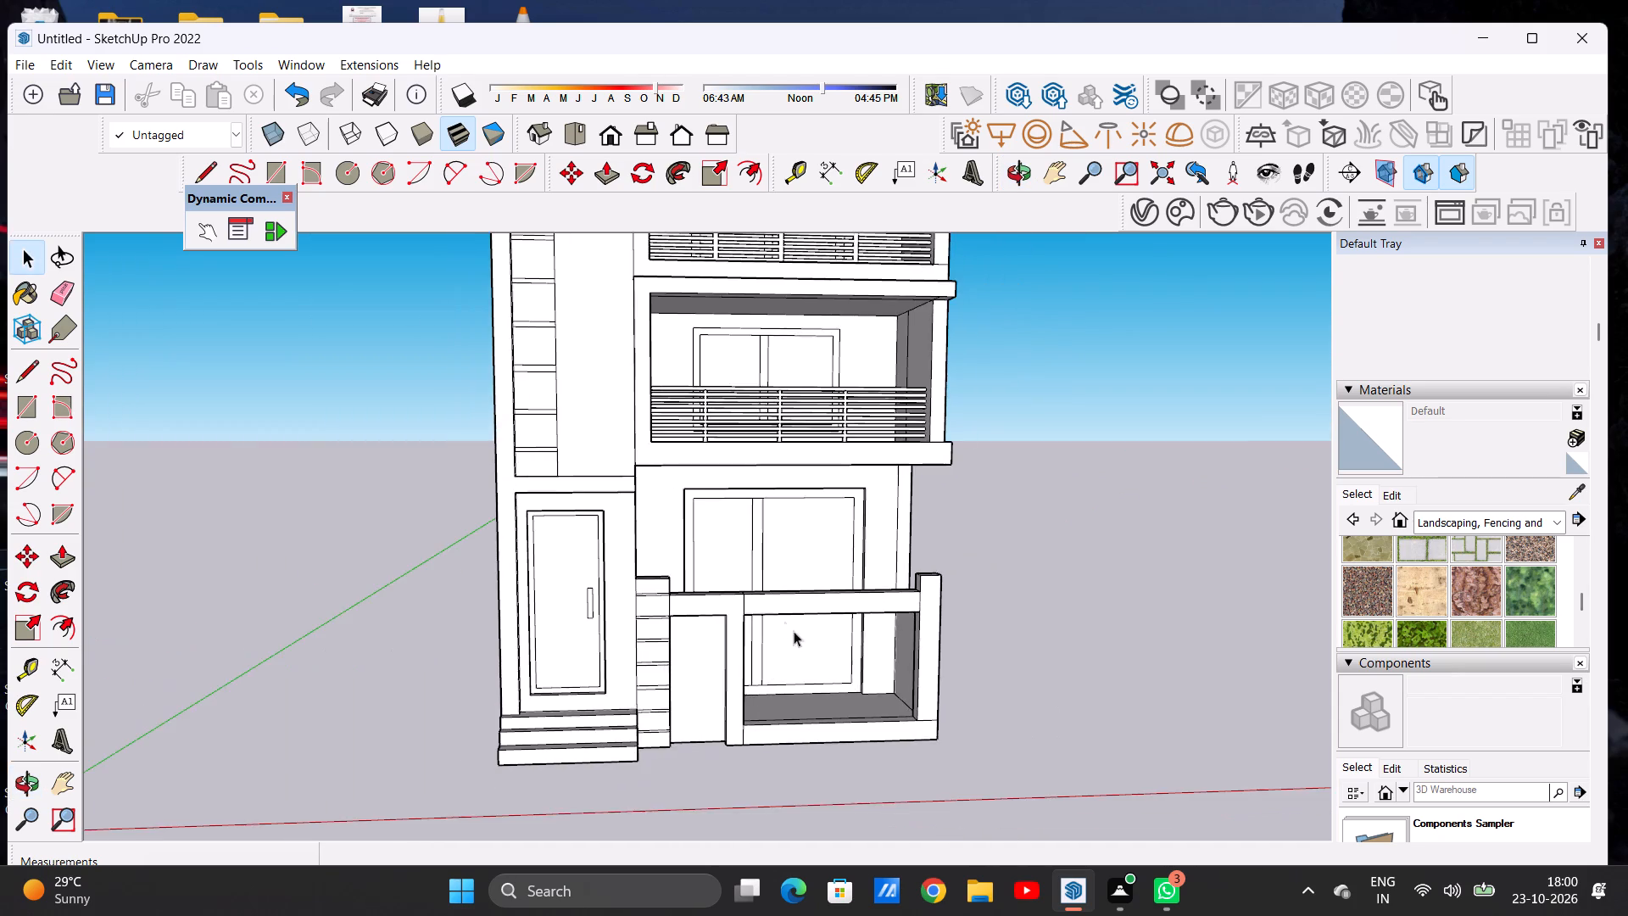
middle_click_drag(807, 682, 777, 661)
scroll(873, 595, "up", 5)
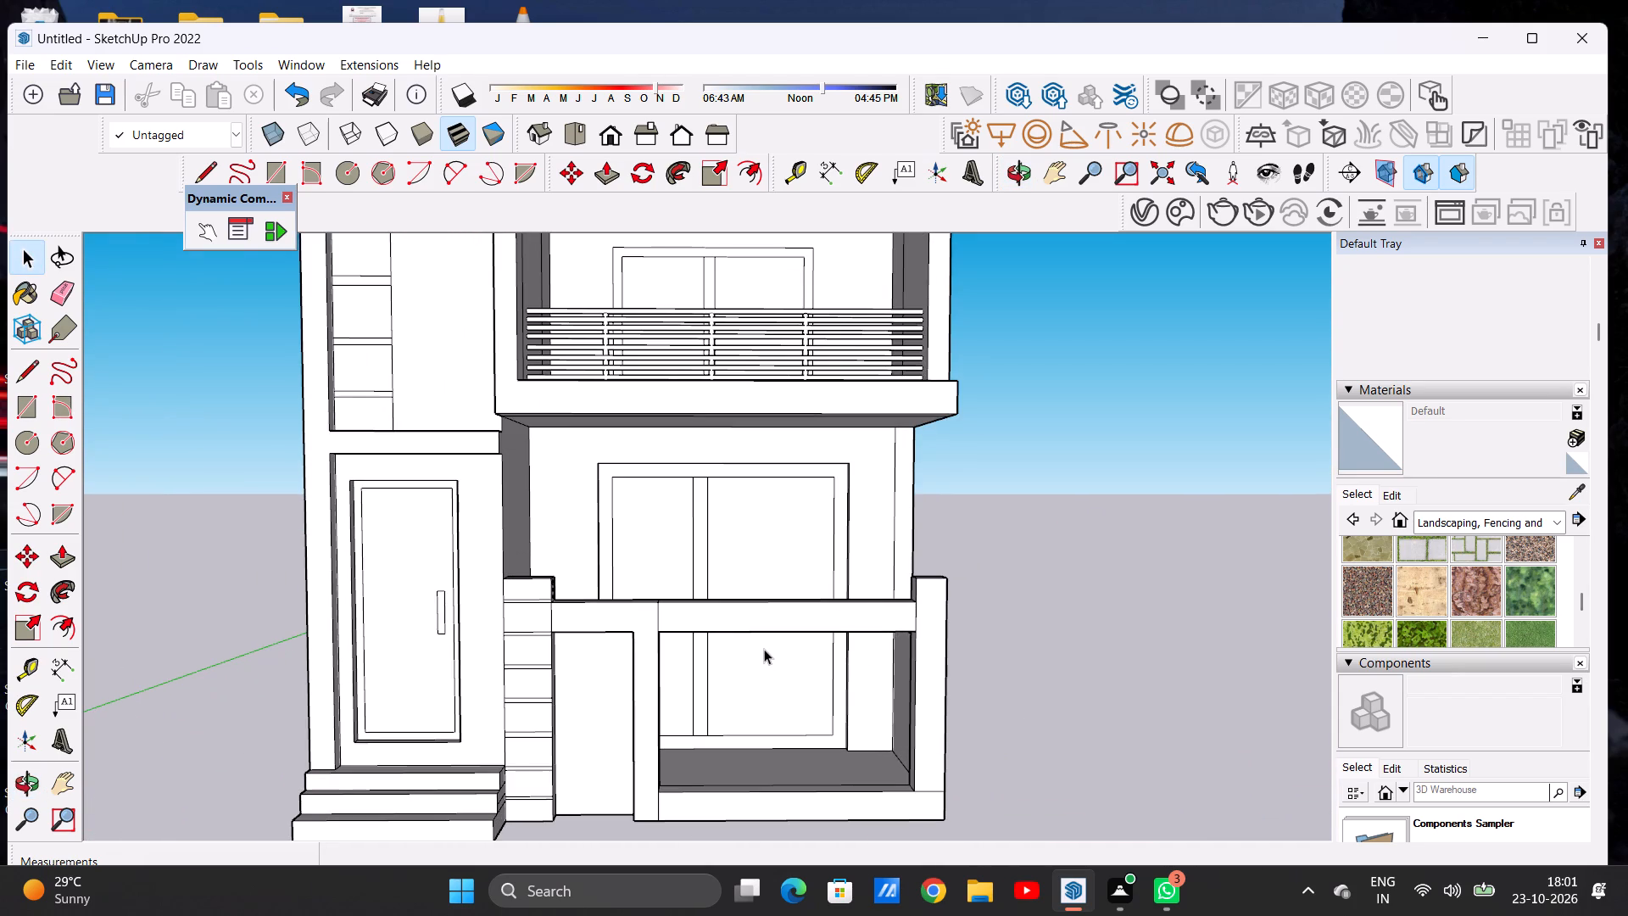
scroll(722, 743, "down", 5)
middle_click_drag(800, 742, 785, 811)
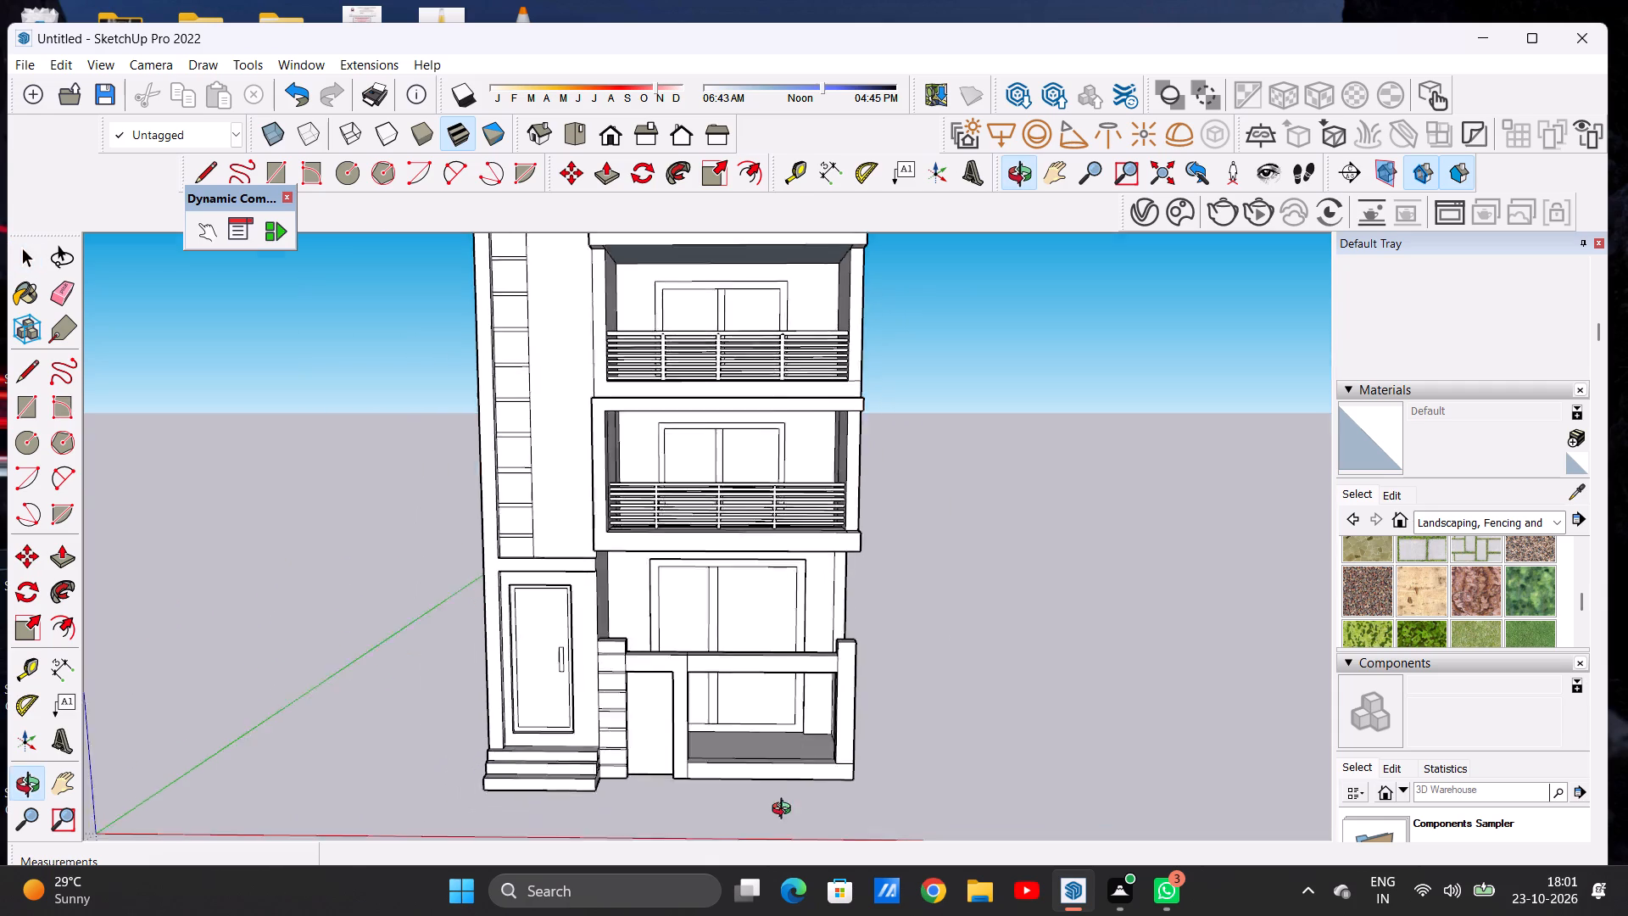
middle_click_drag(785, 811, 782, 873)
scroll(812, 709, "up", 7)
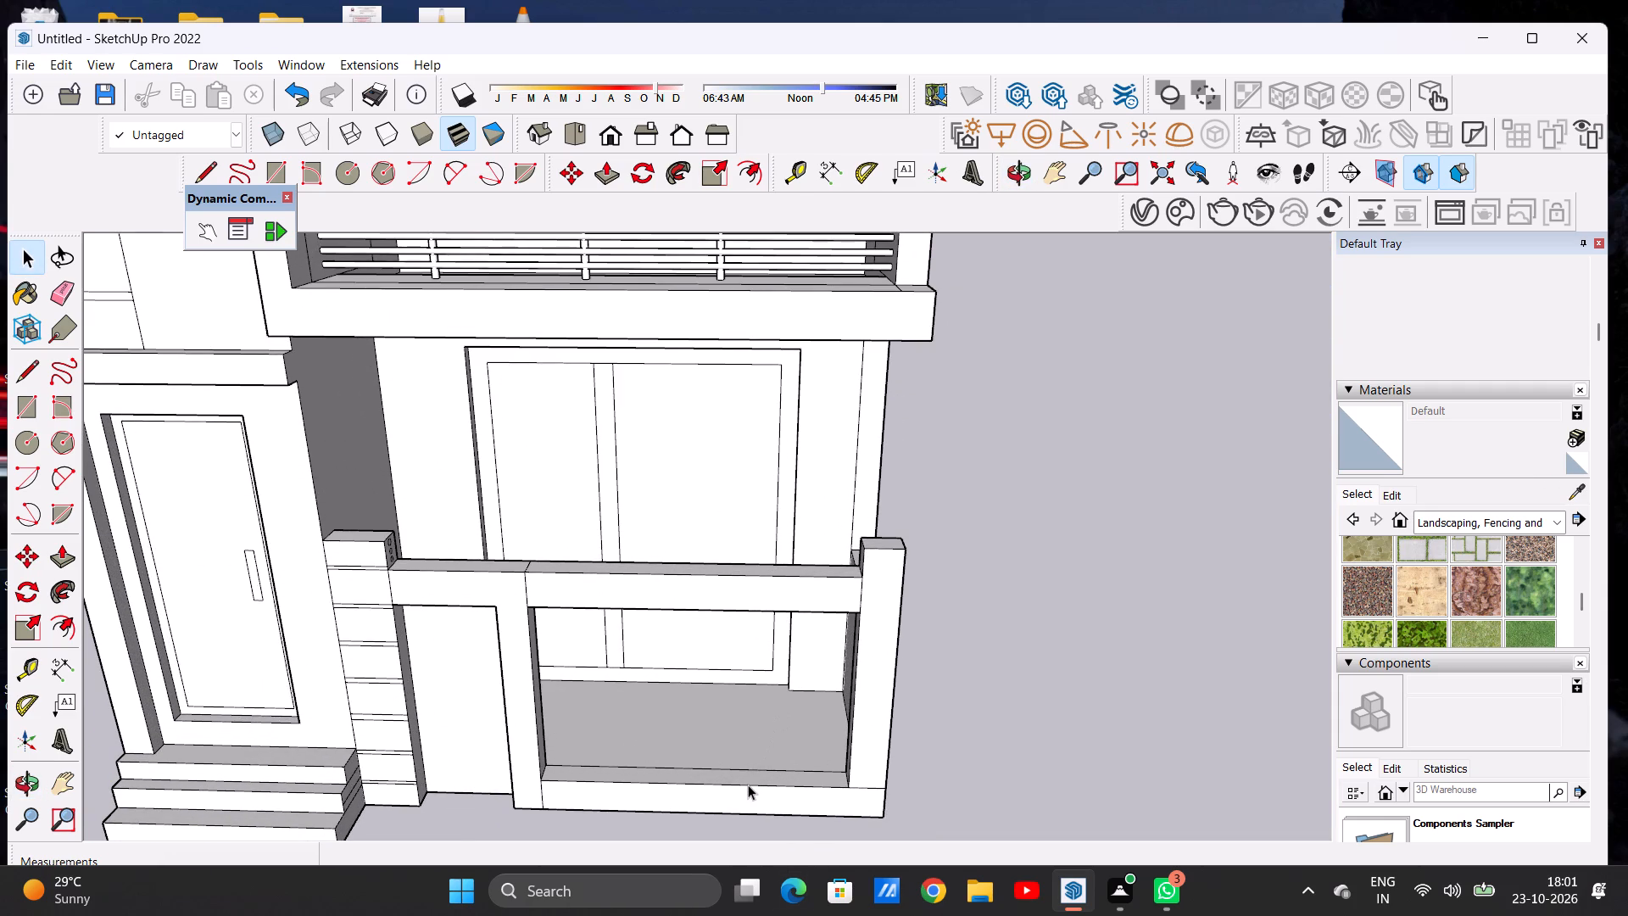
middle_click_drag(727, 768, 750, 807)
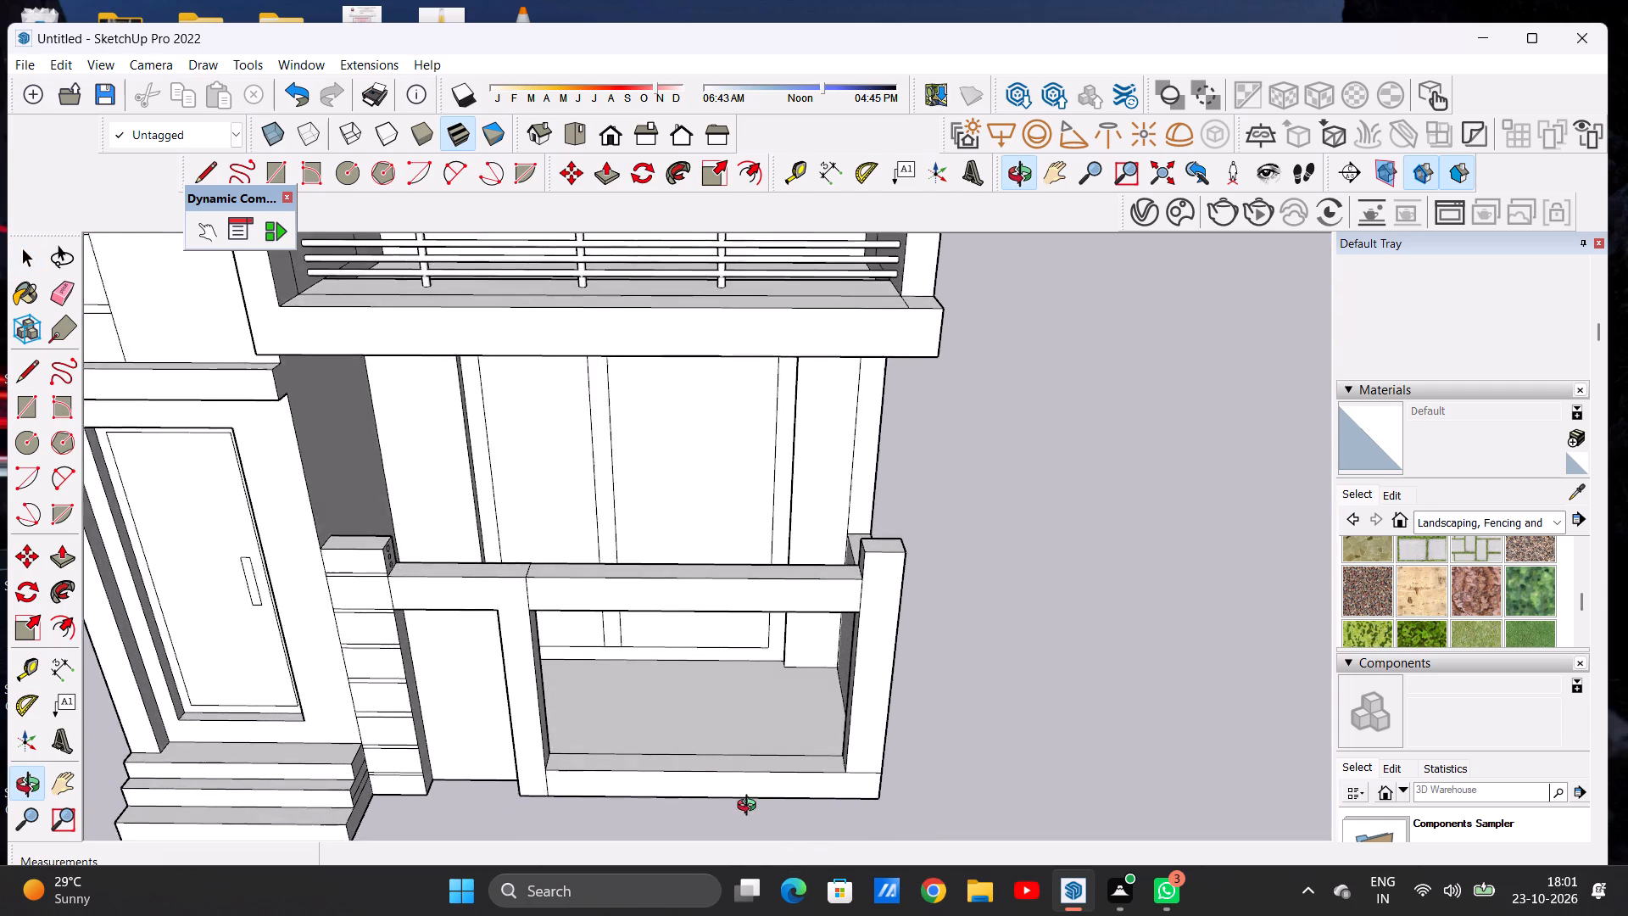
middle_click_drag(750, 807, 731, 817)
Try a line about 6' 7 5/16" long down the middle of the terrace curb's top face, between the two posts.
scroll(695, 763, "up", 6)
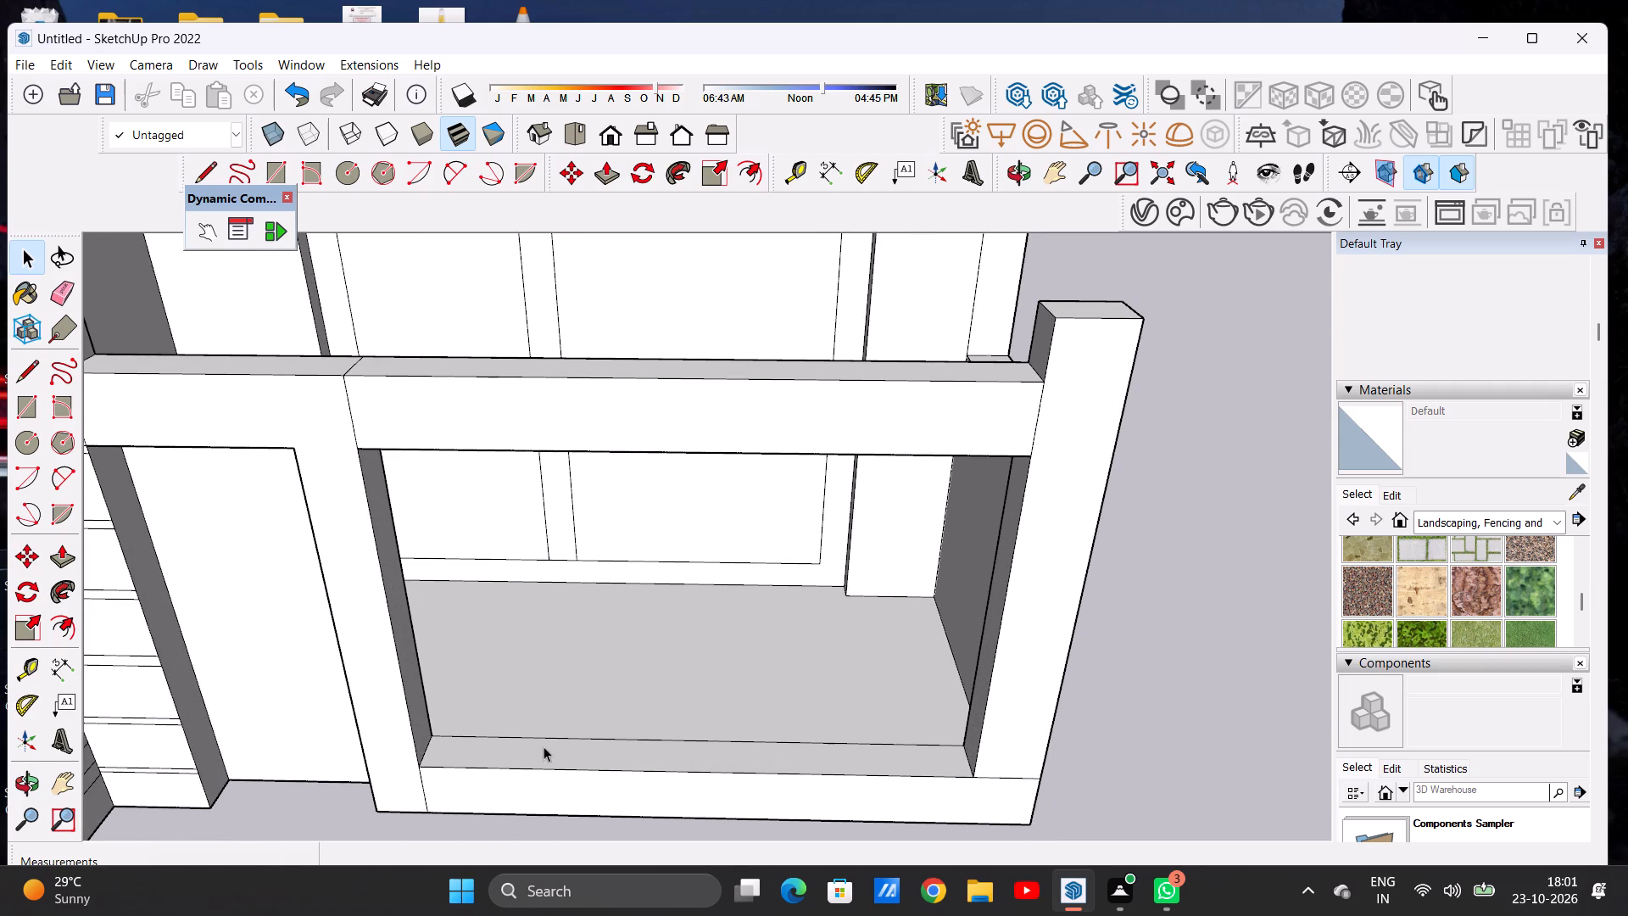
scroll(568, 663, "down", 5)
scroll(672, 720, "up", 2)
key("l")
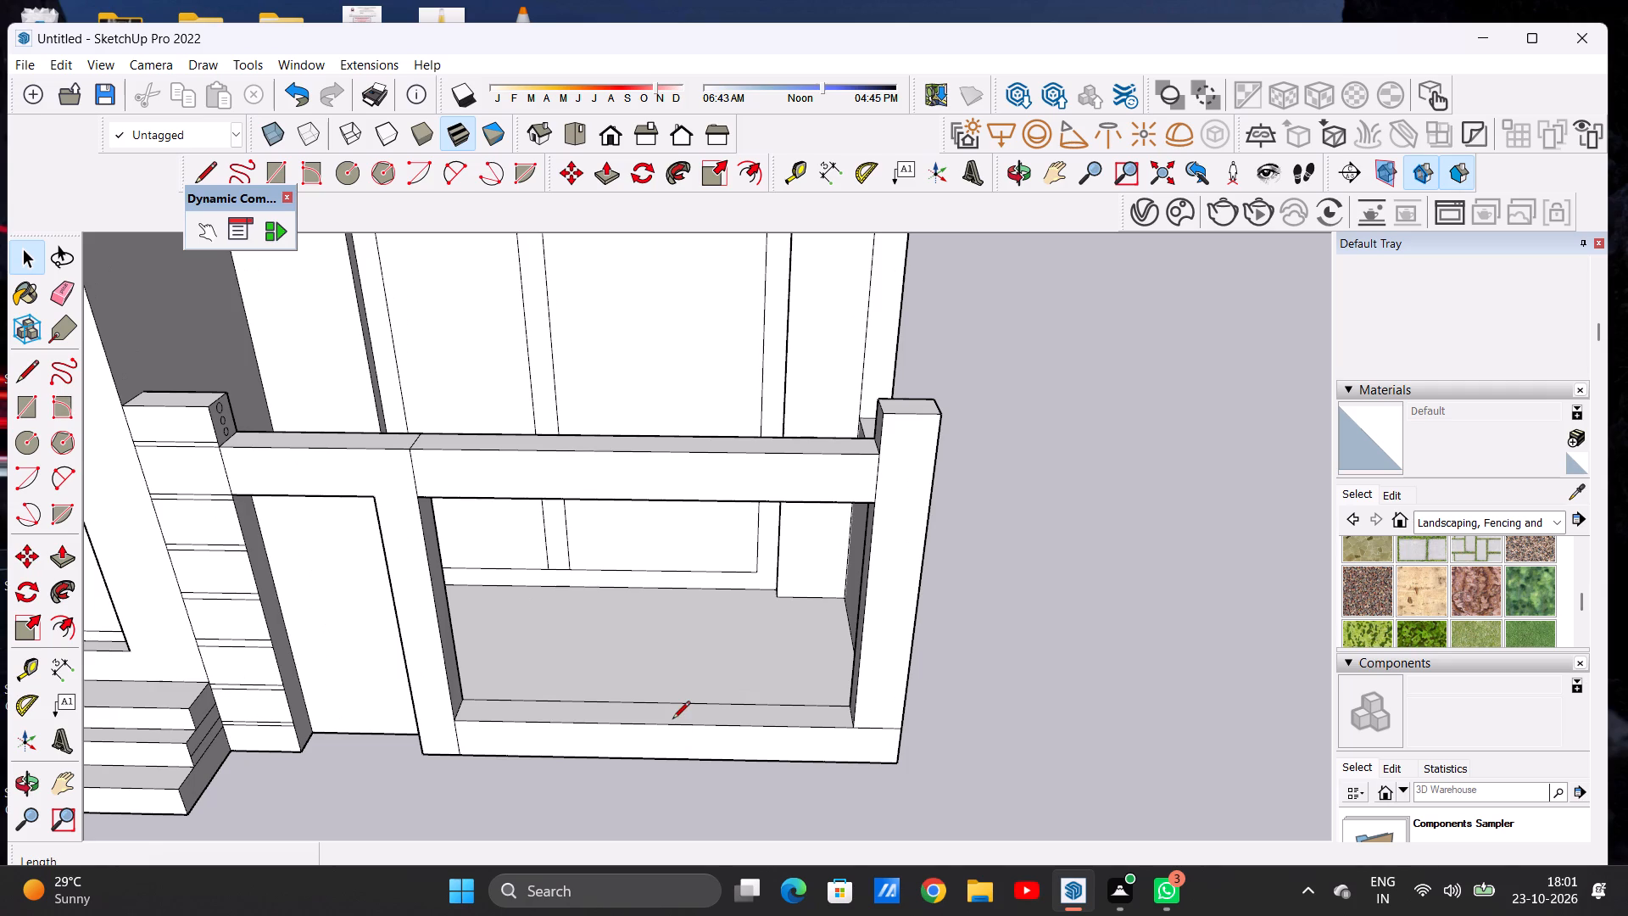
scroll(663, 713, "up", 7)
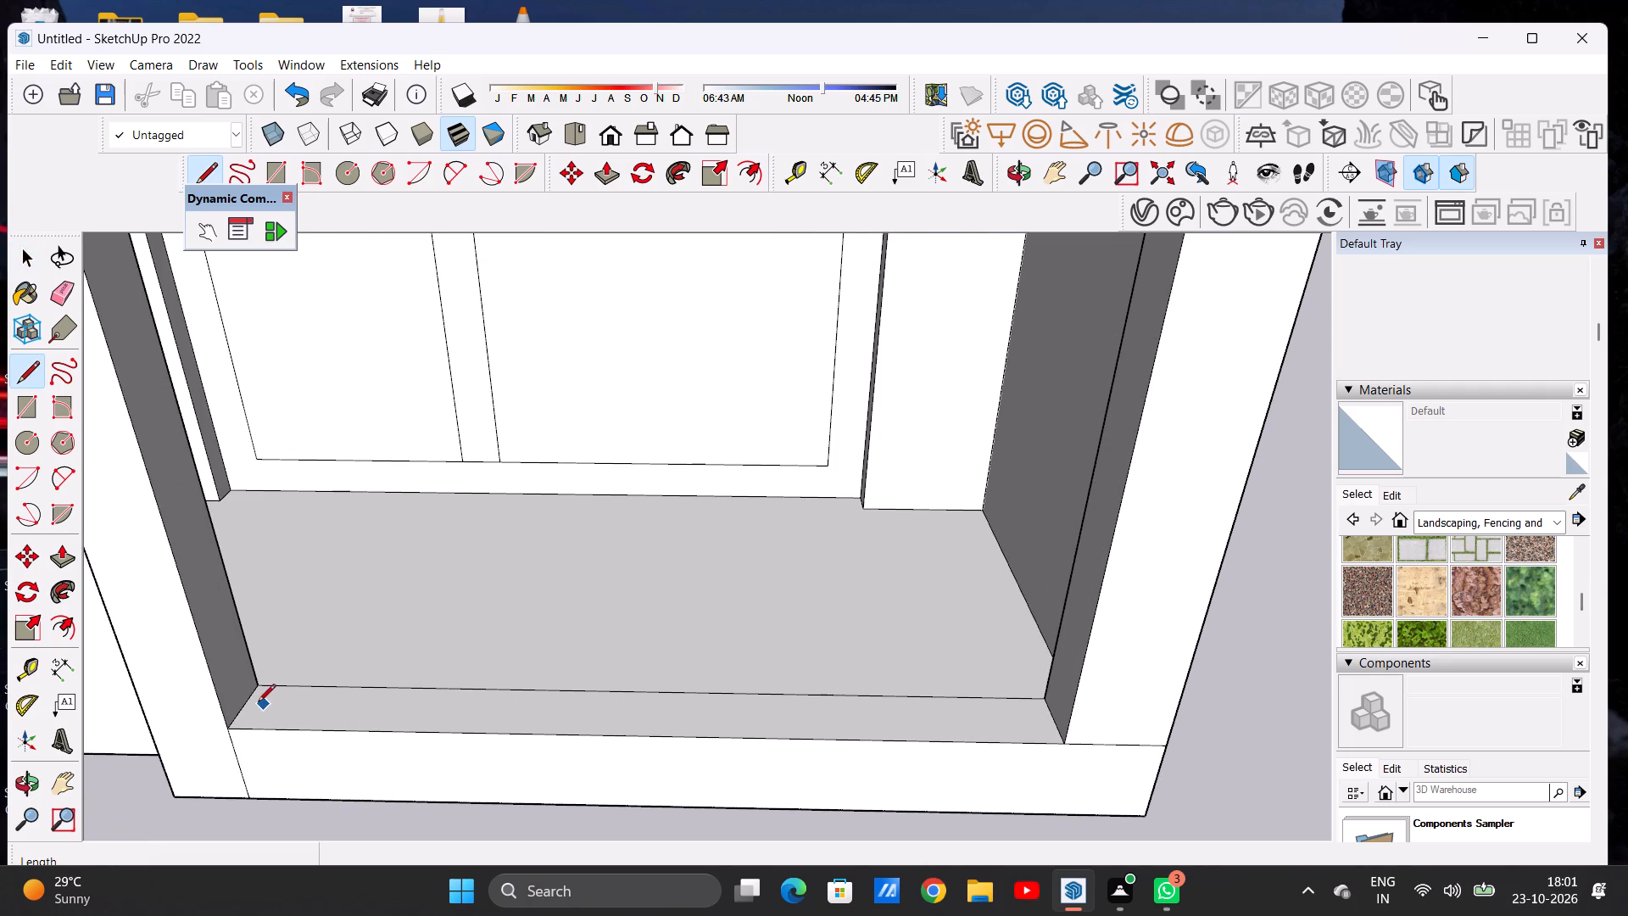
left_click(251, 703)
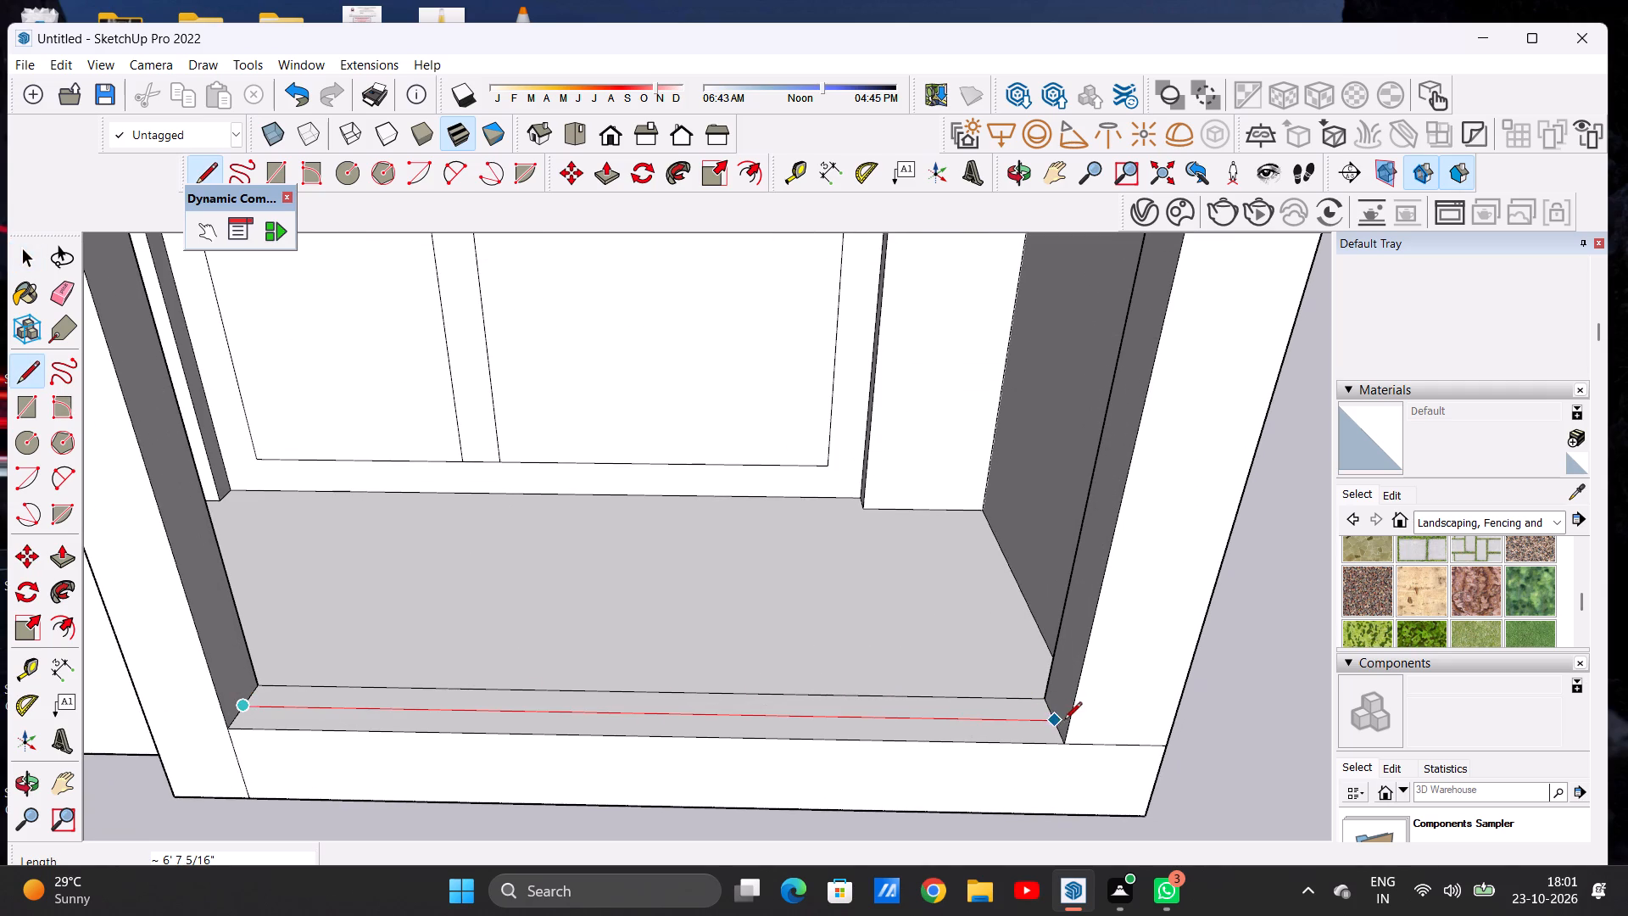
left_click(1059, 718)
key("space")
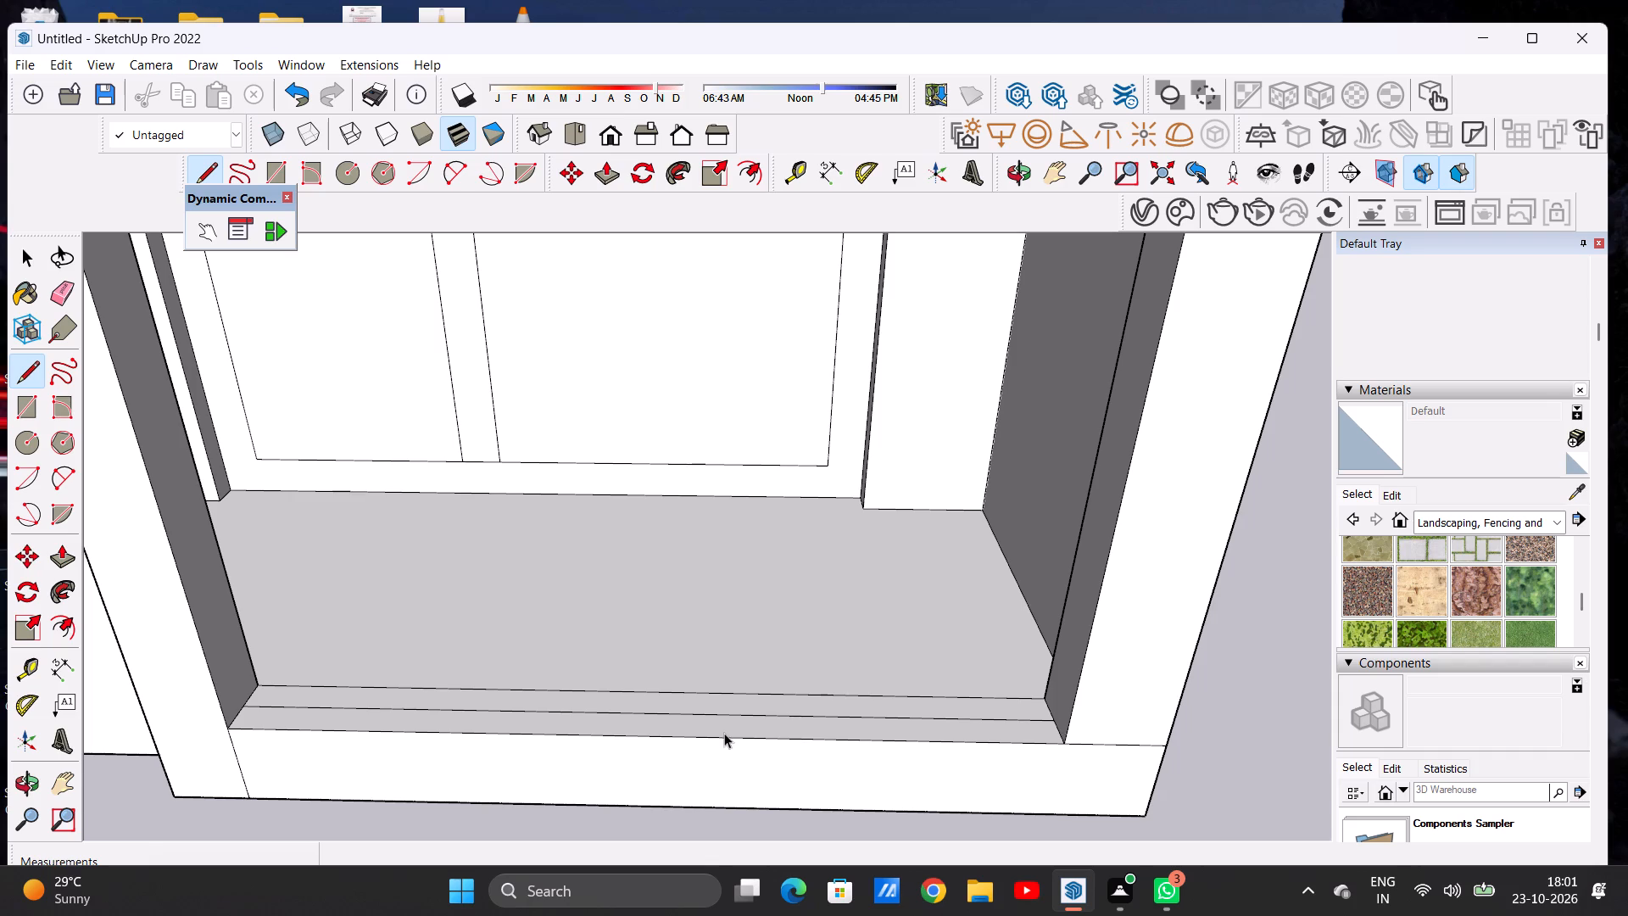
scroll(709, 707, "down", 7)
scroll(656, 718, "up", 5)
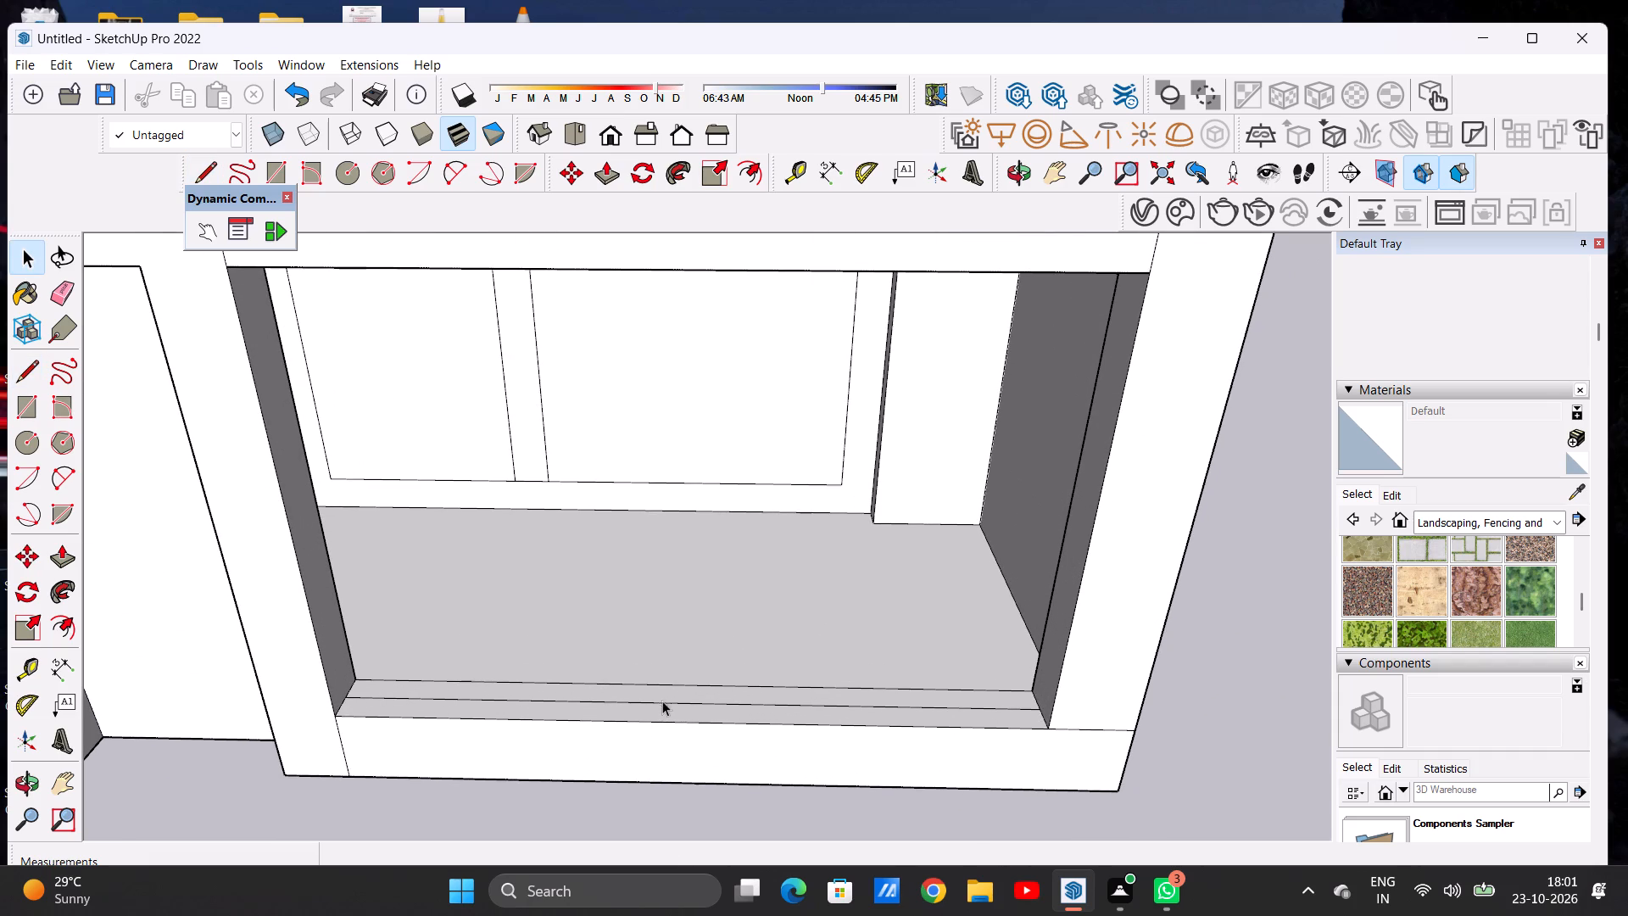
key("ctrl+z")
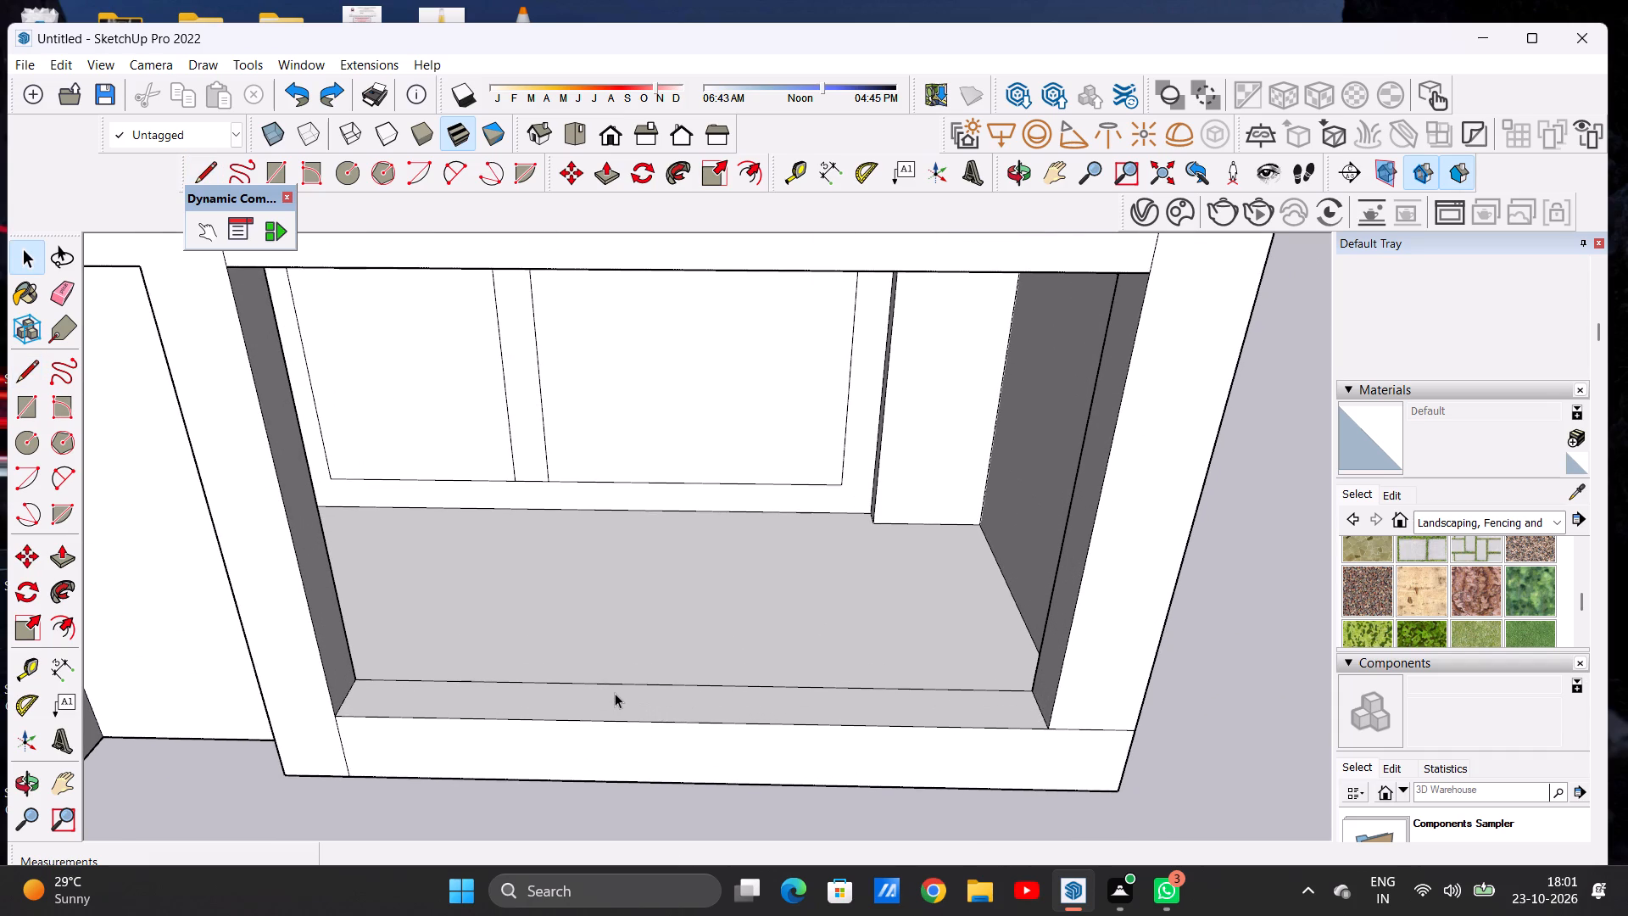
Draw a line about 6' 7 5/16" long along the terrace curb's top face between the posts, nearer its outer edge than the middle.
key("l")
scroll(332, 724, "up", 2)
scroll(332, 724, "down", 1)
scroll(332, 724, "up", 3)
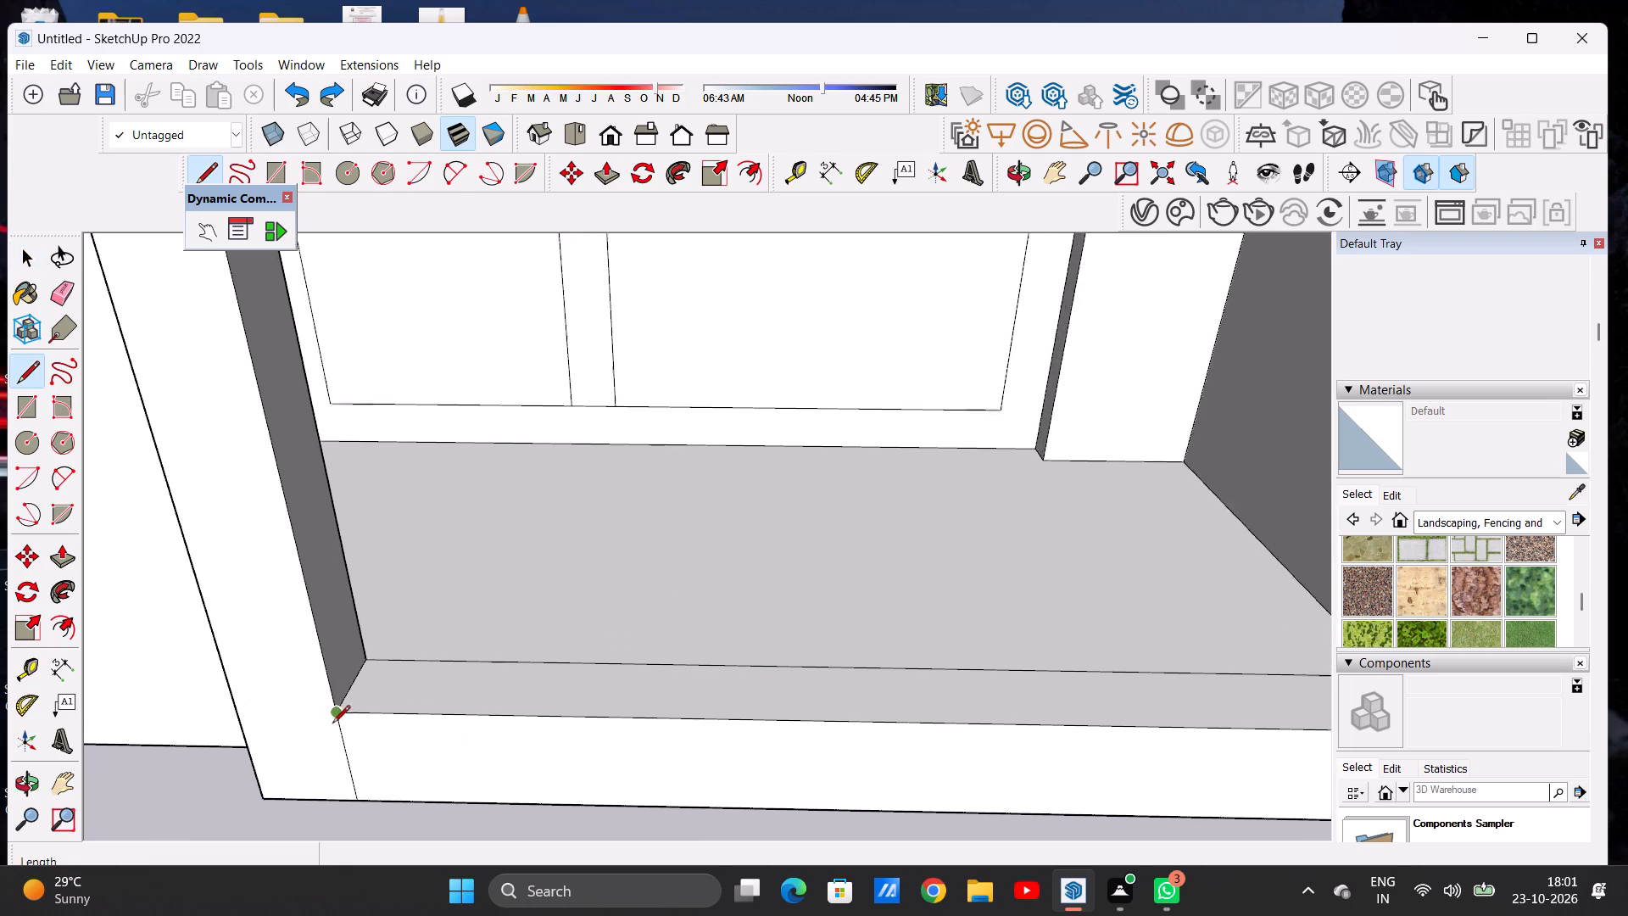
scroll(332, 724, "up", 7)
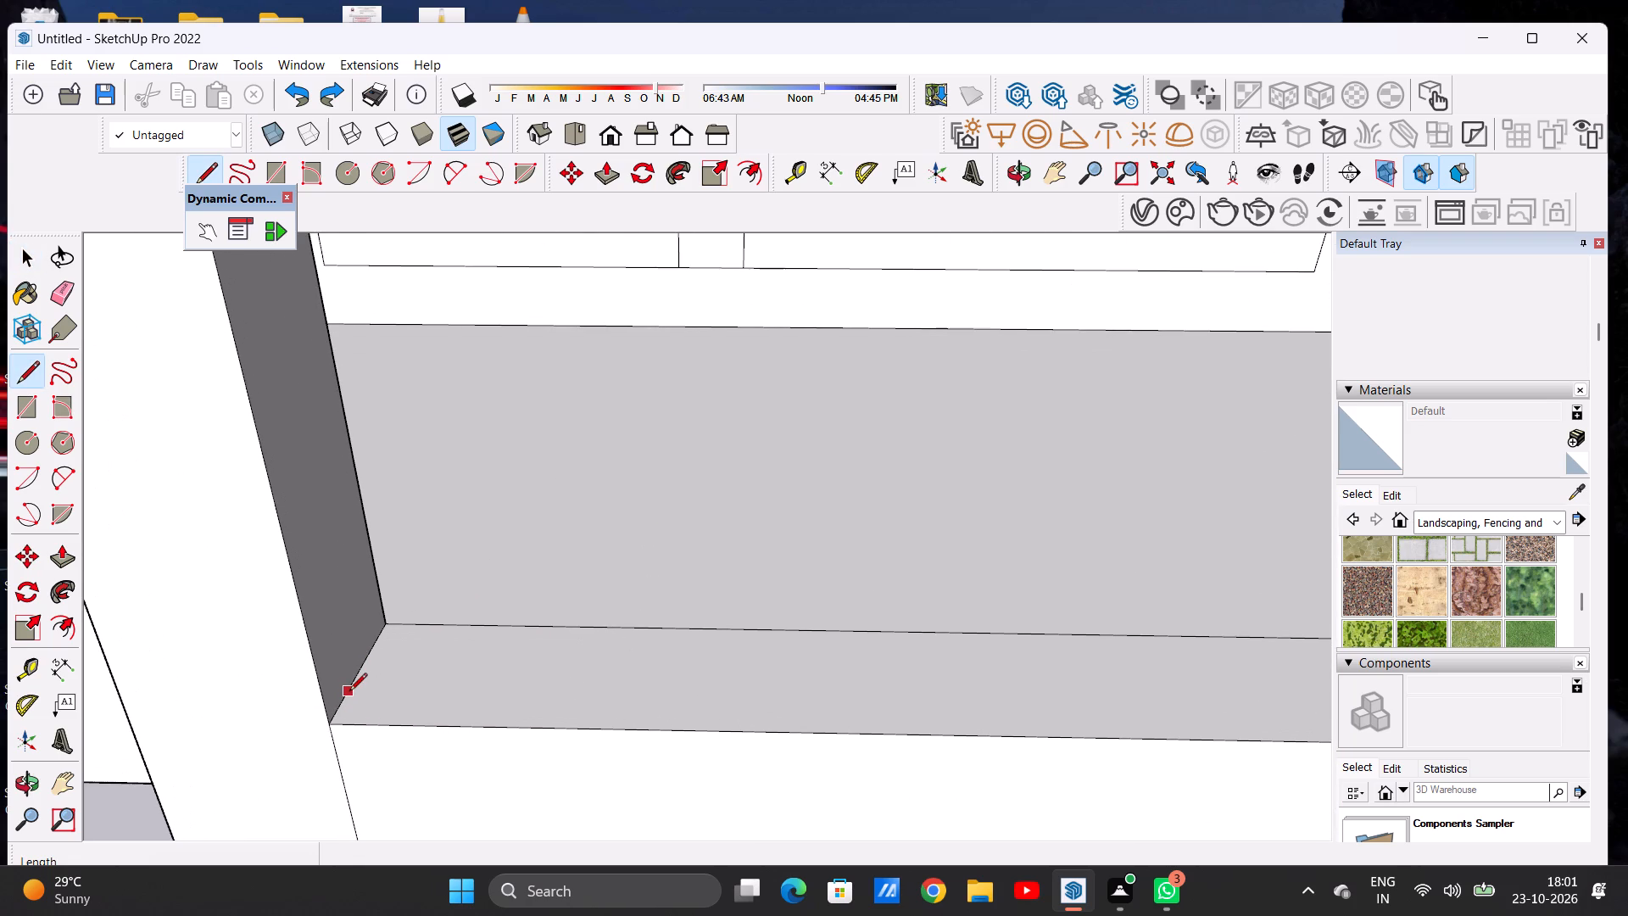
left_click(349, 692)
scroll(320, 723, "down", 7)
scroll(354, 682, "up", 1)
scroll(356, 682, "down", 3)
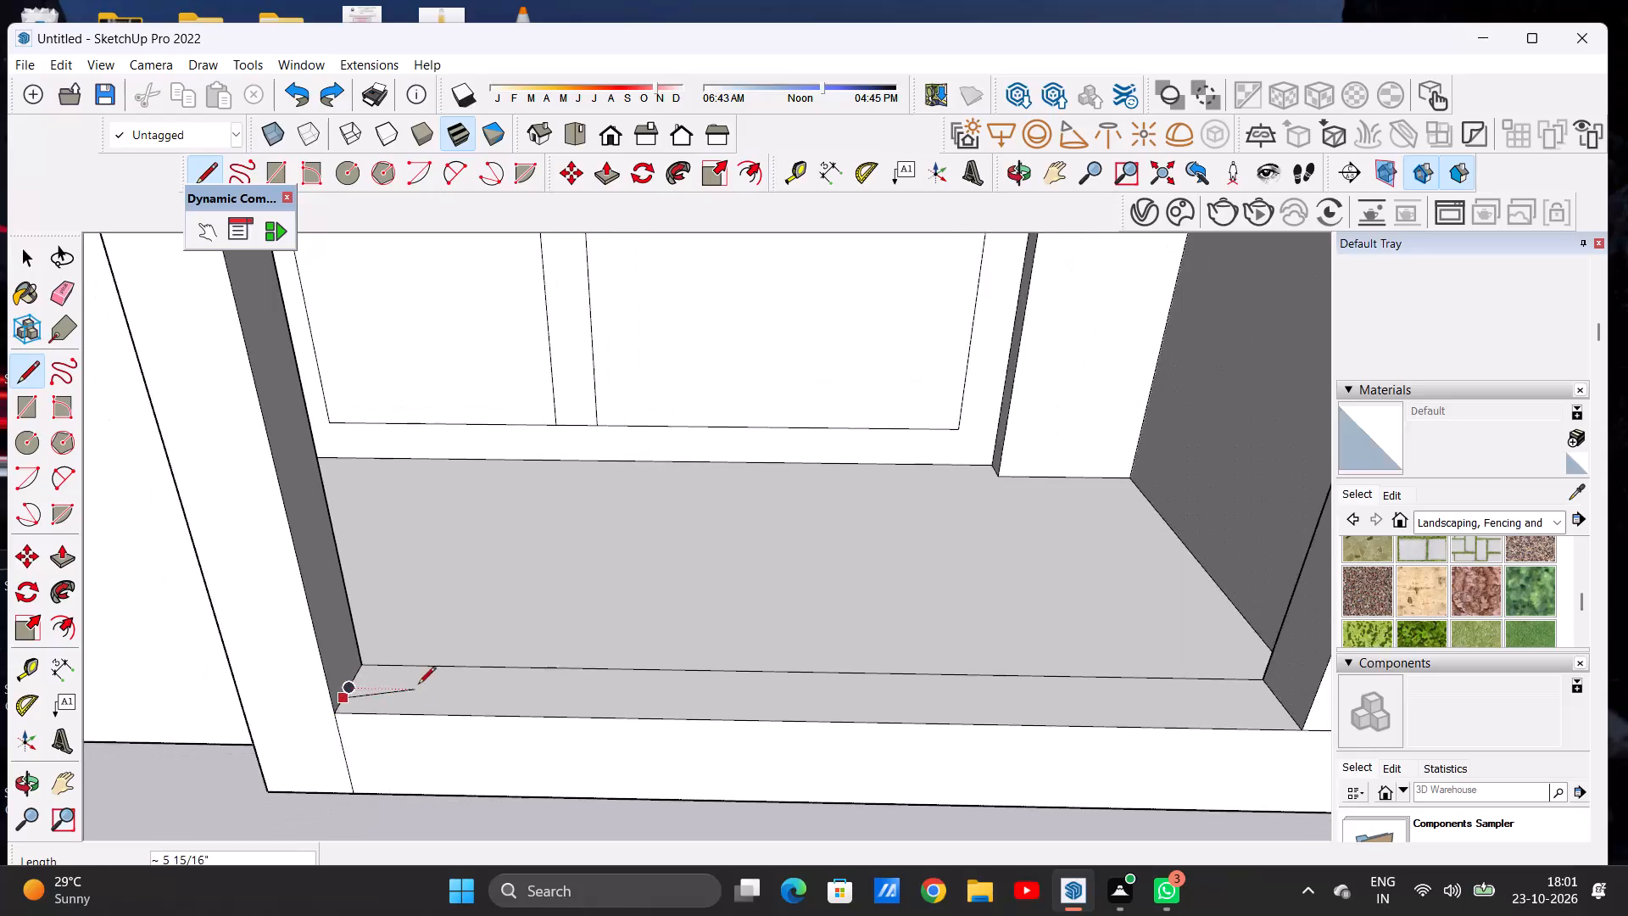
scroll(421, 690, "down", 5)
scroll(952, 686, "up", 5)
scroll(952, 697, "down", 1)
scroll(952, 697, "up", 3)
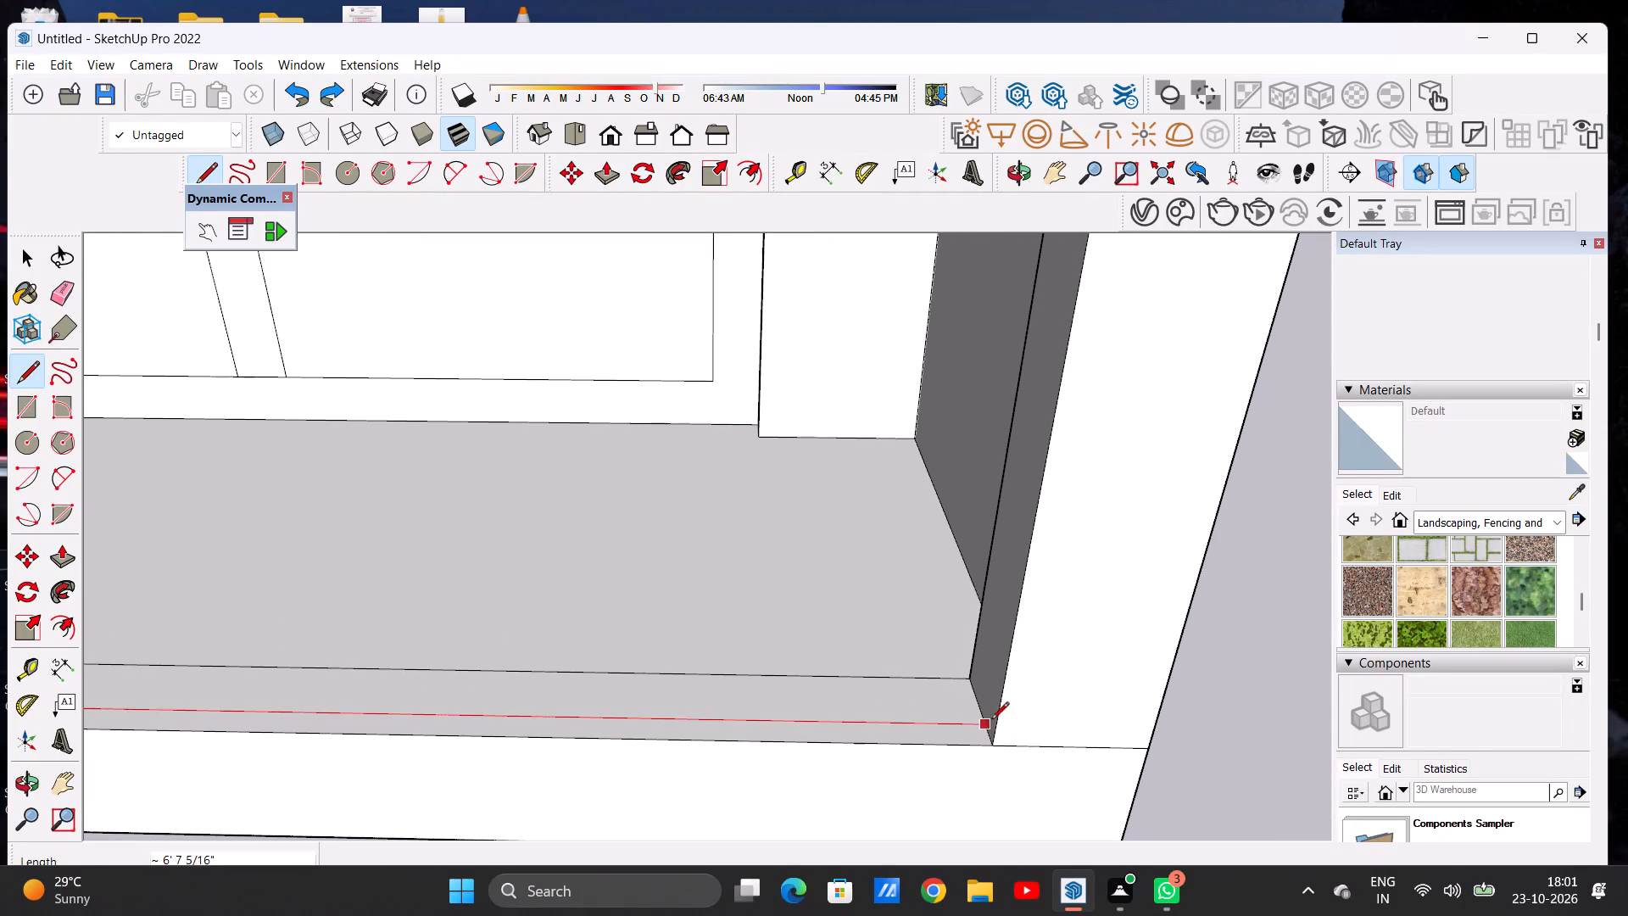
left_click(992, 720)
key("space")
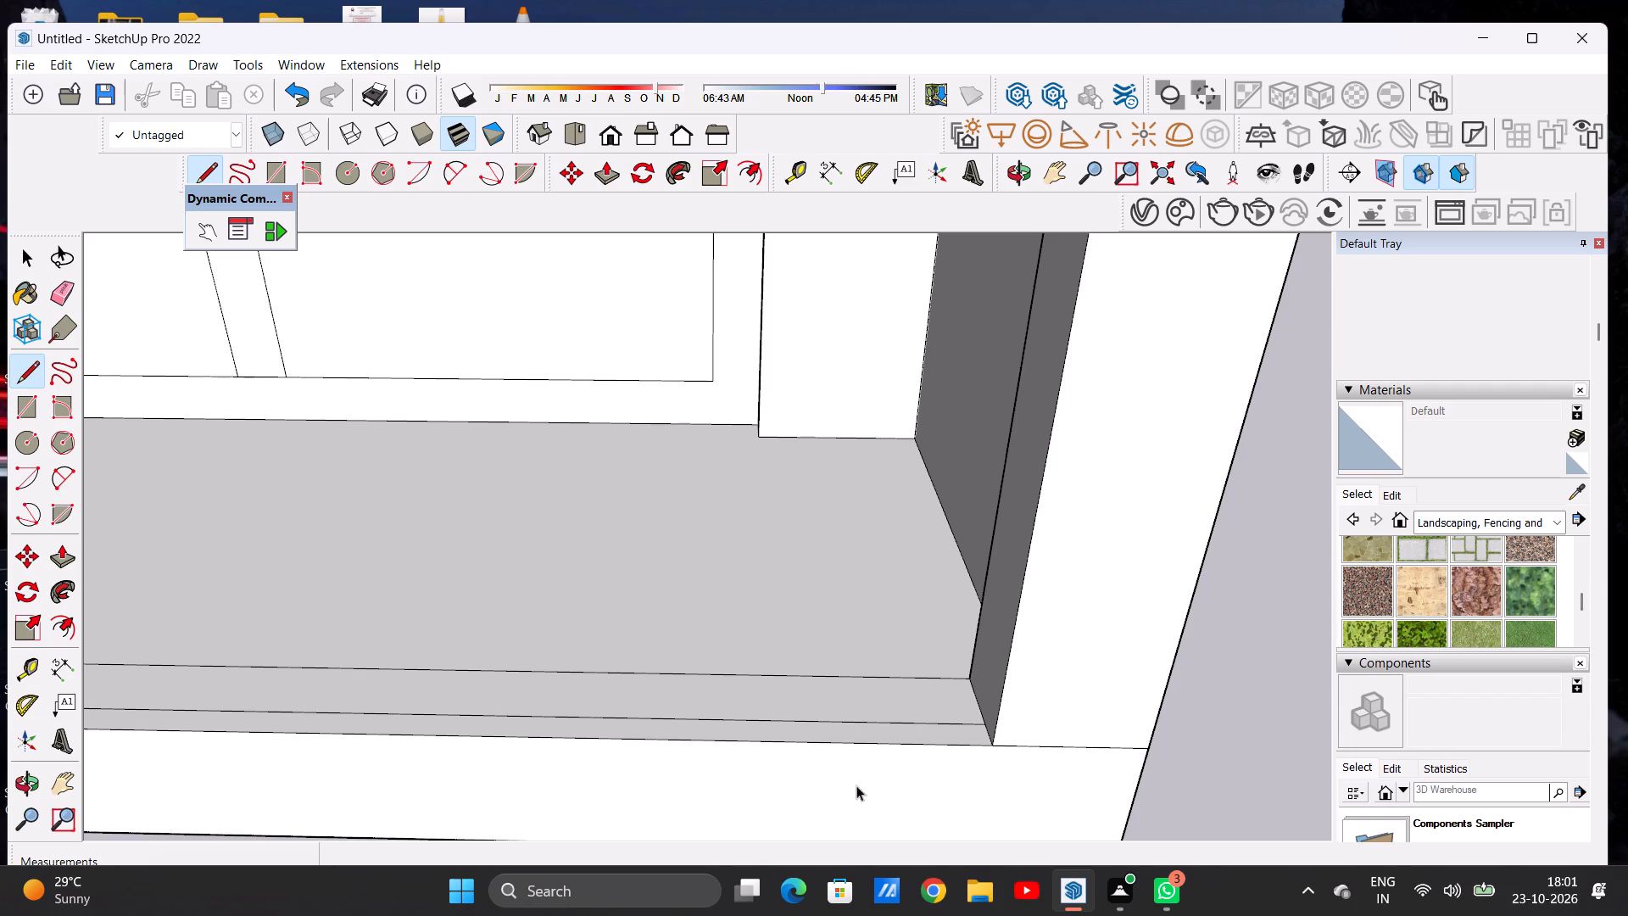
scroll(836, 710, "down", 6)
scroll(923, 707, "down", 9)
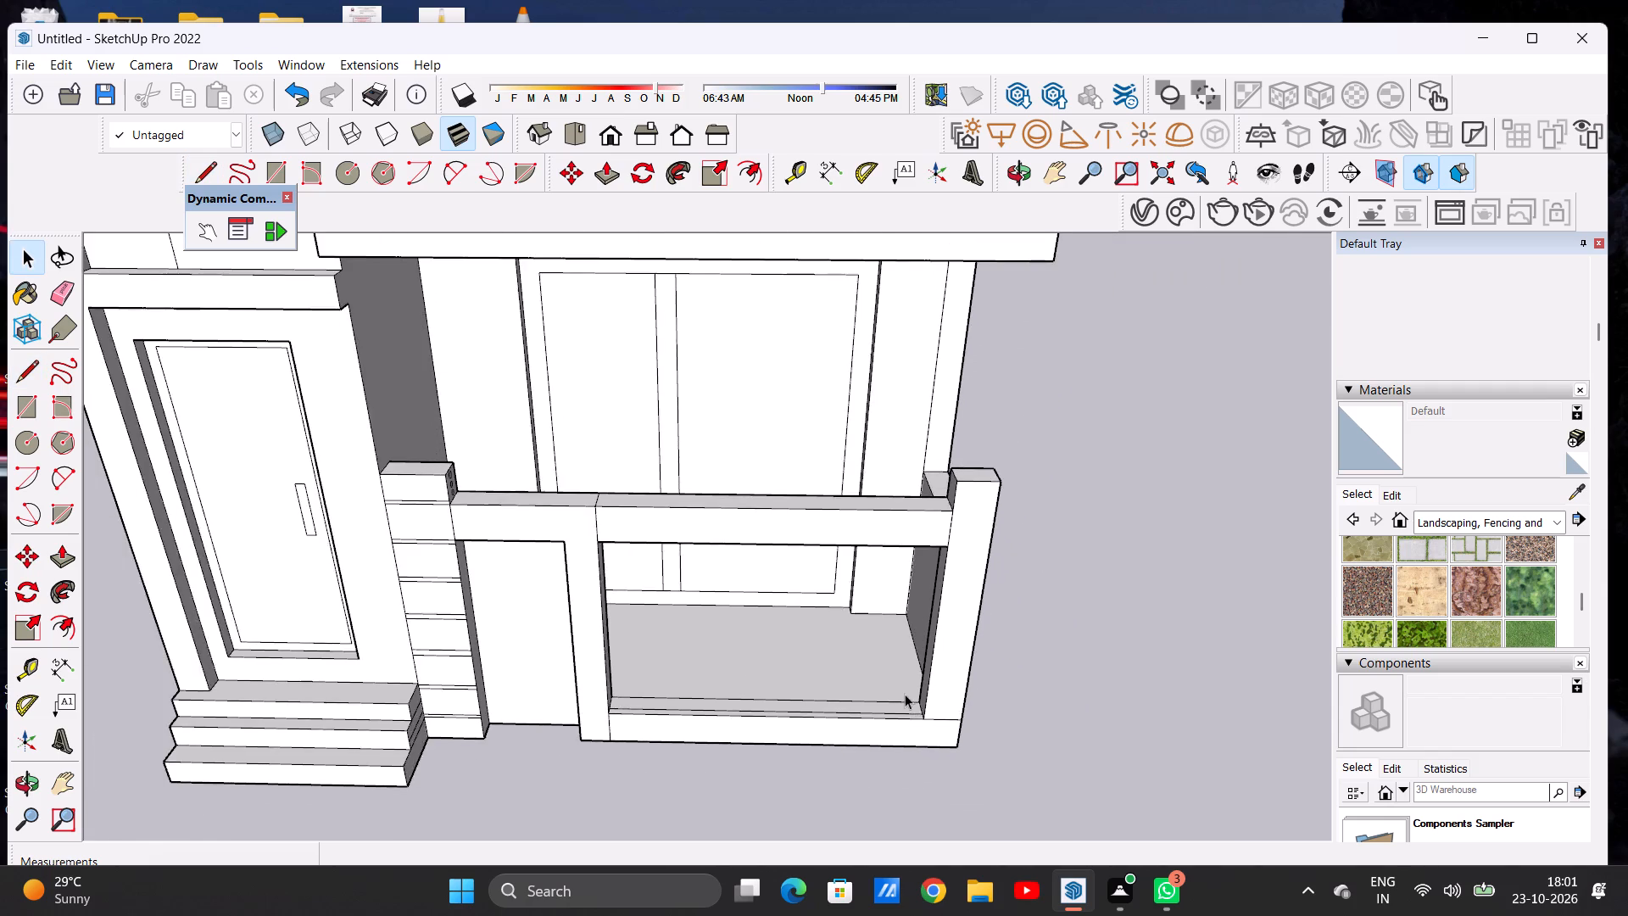
Draw three short, closely spaced lines about 4 11/16" long across the curb top's inner strip near mid-span, marking two adjacent rectangles.
scroll(905, 694, "up", 9)
scroll(960, 723, "down", 3)
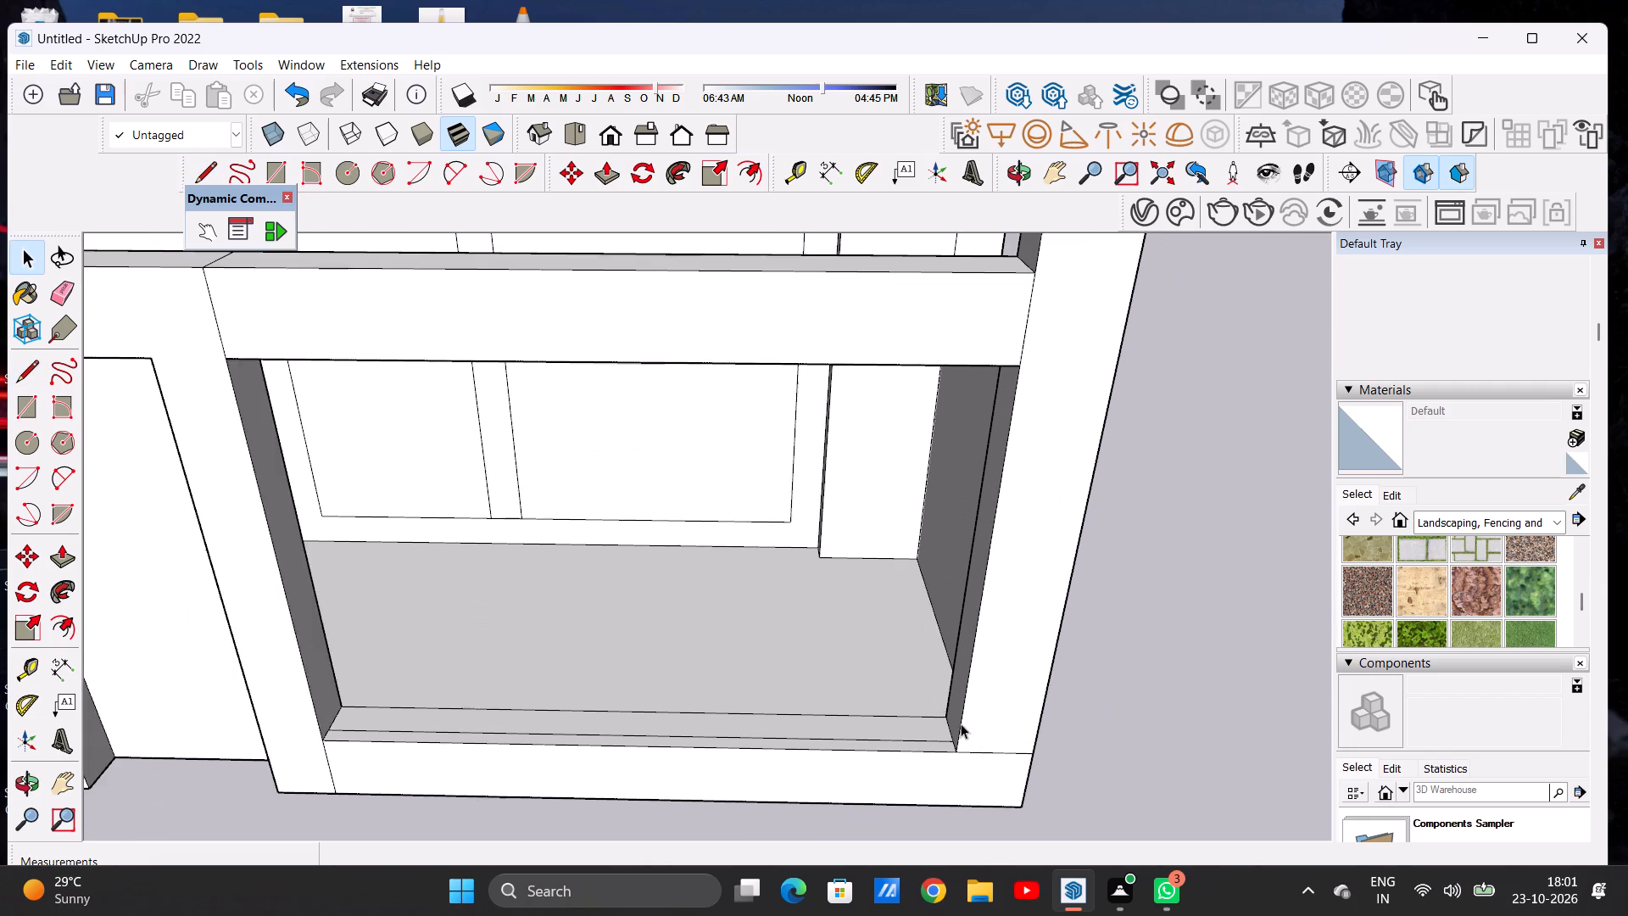
scroll(945, 723, "down", 5)
middle_click(931, 707)
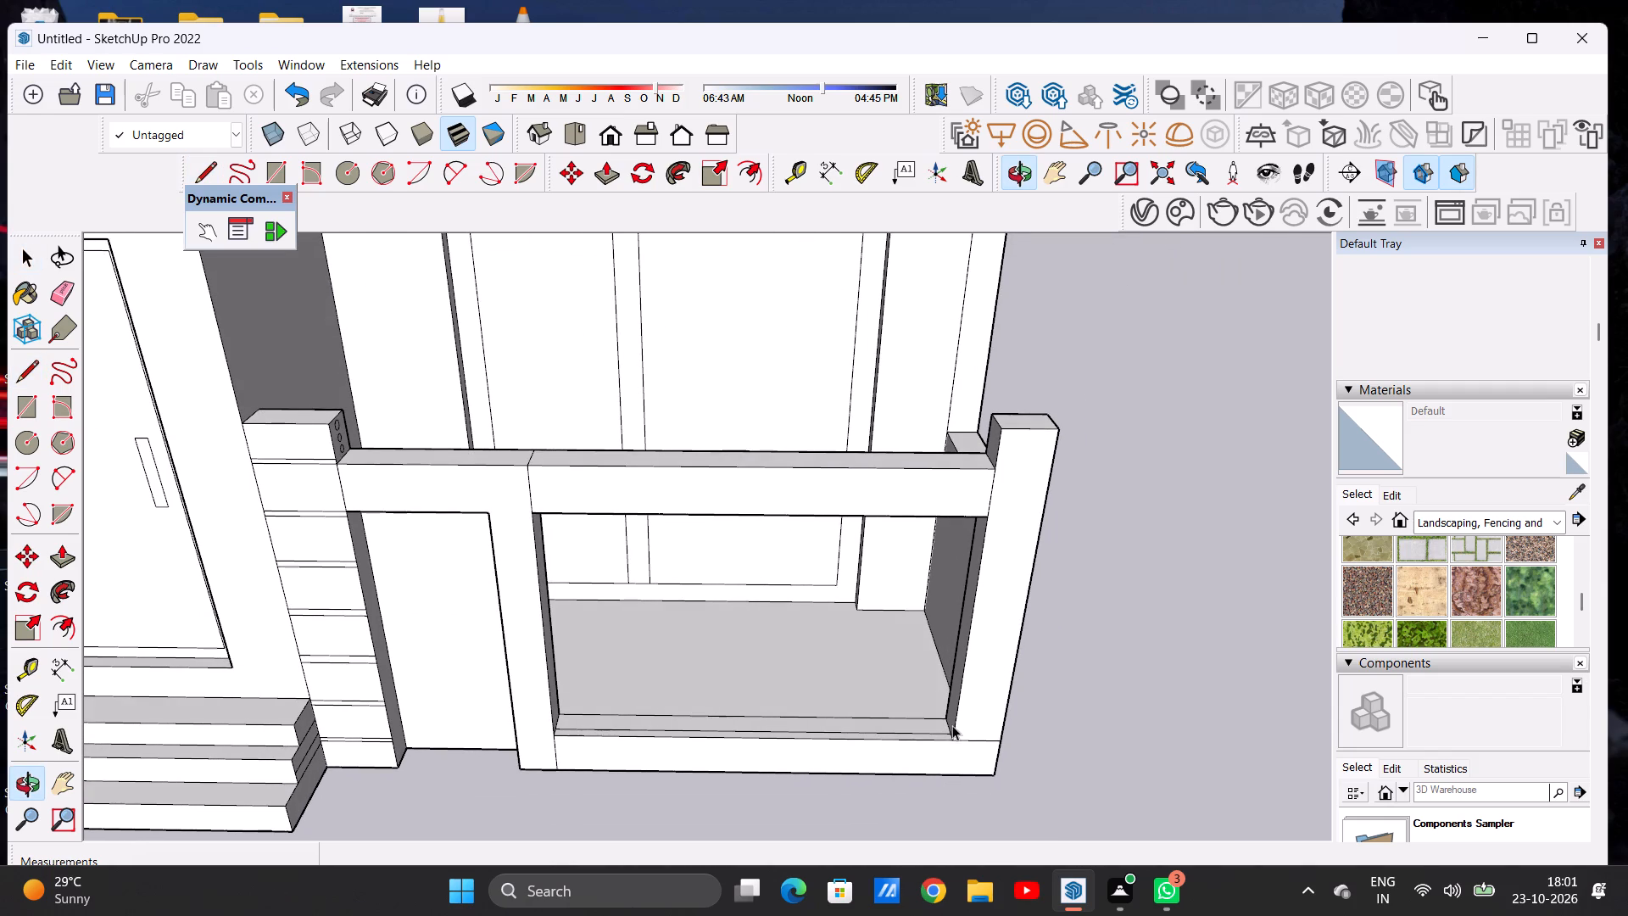
middle_click_drag(918, 732, 912, 740)
scroll(976, 733, "up", 3)
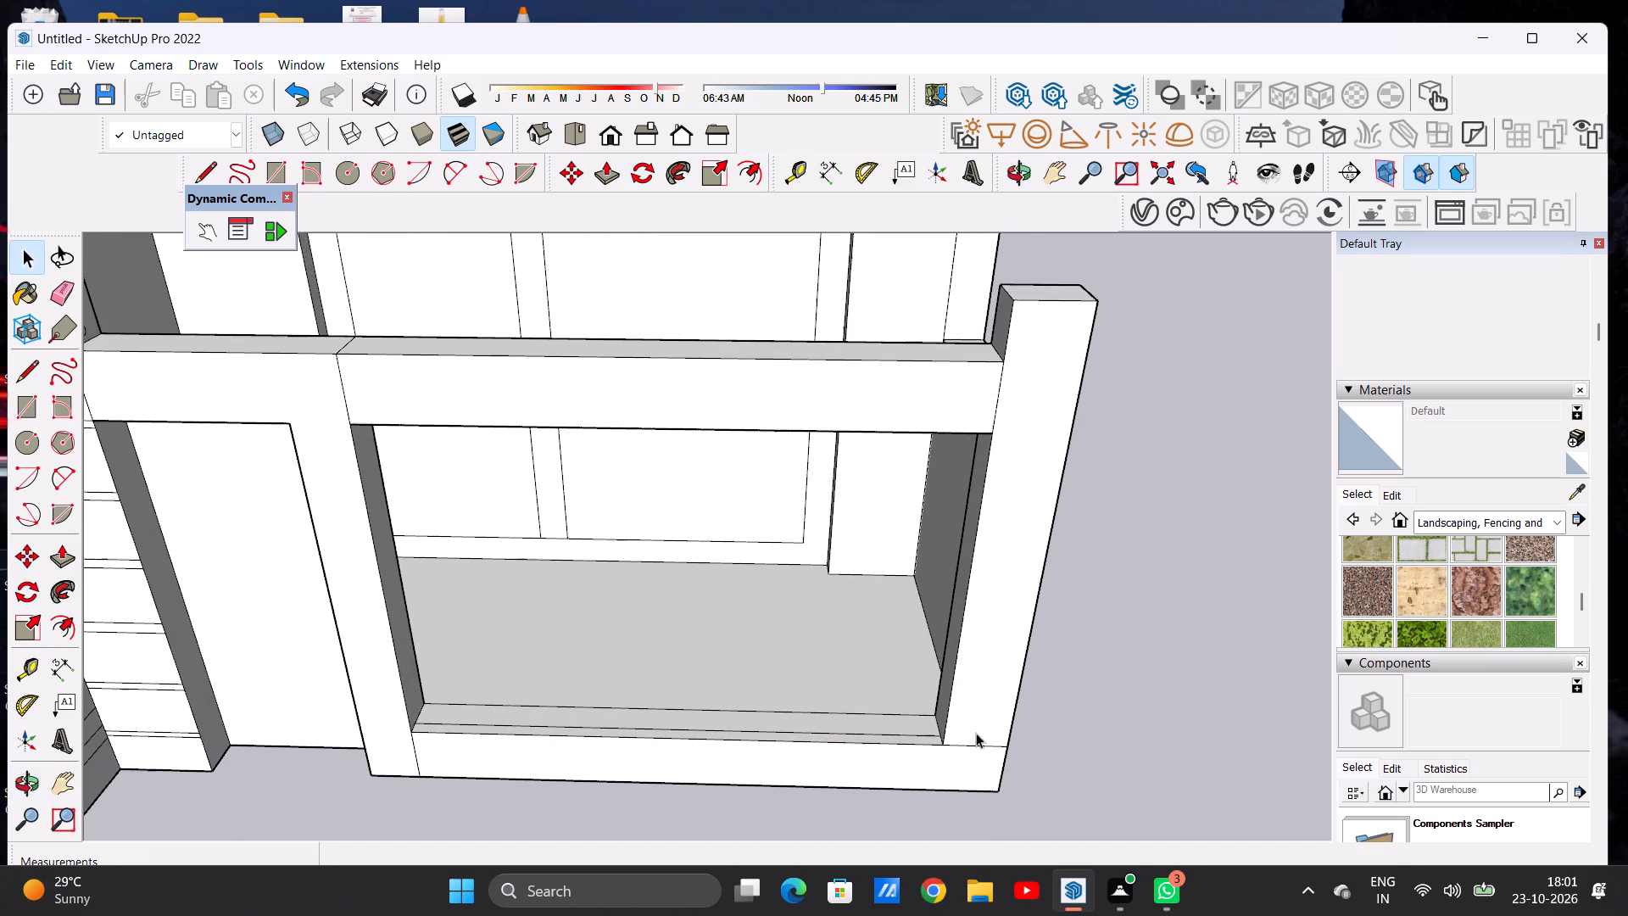
scroll(985, 734, "down", 3)
scroll(728, 720, "up", 6)
scroll(650, 723, "down", 4)
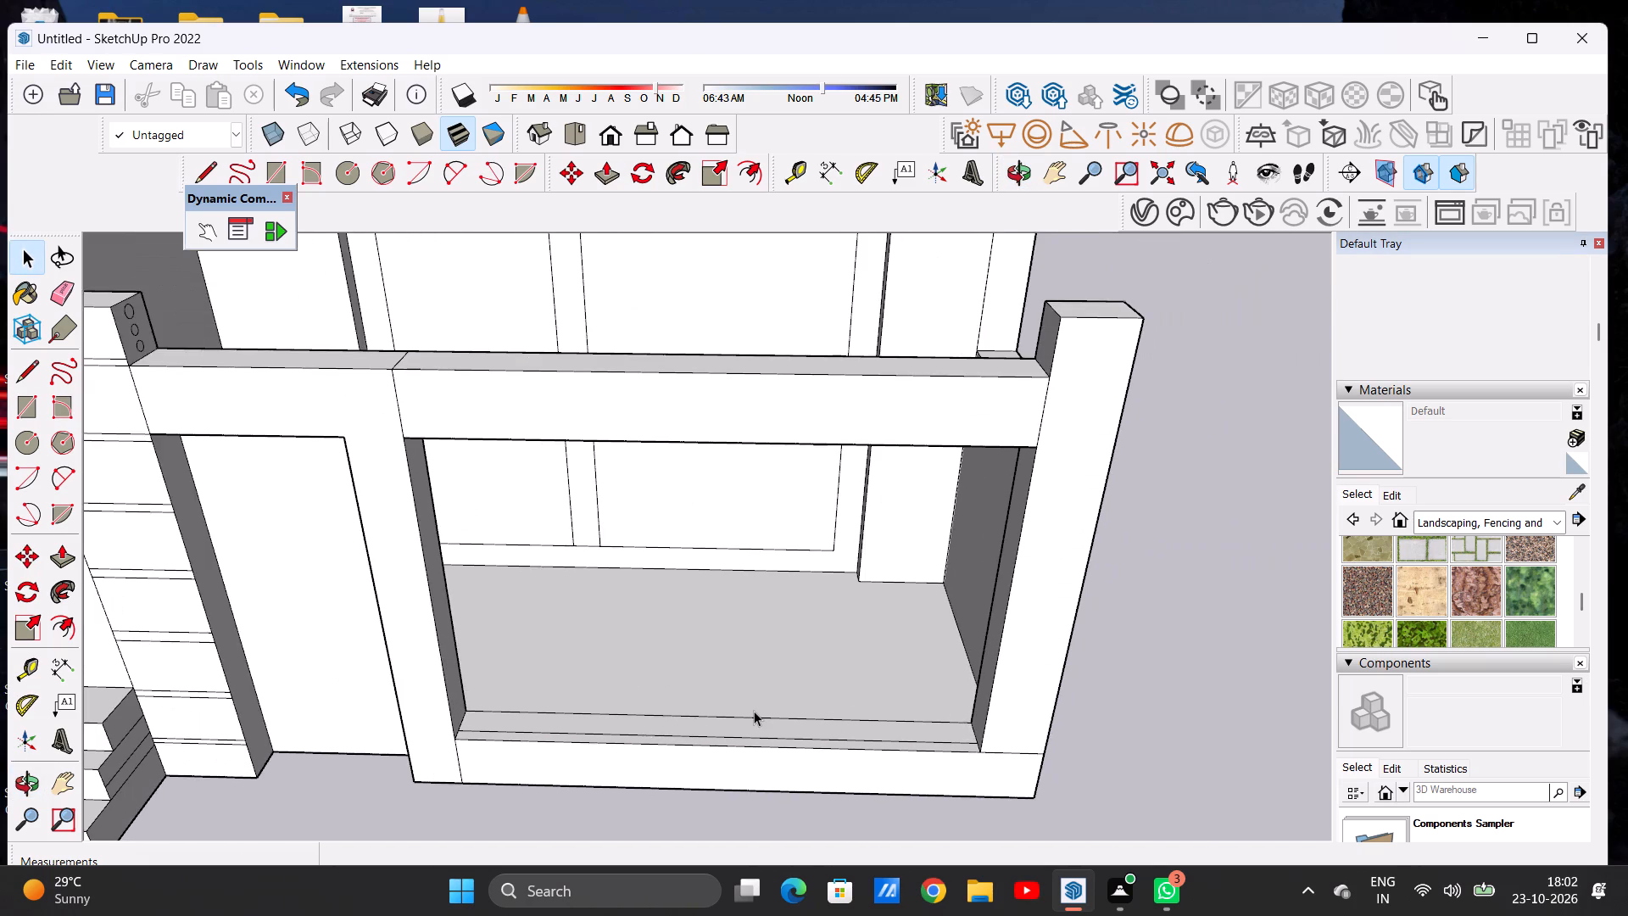
scroll(754, 711, "up", 2)
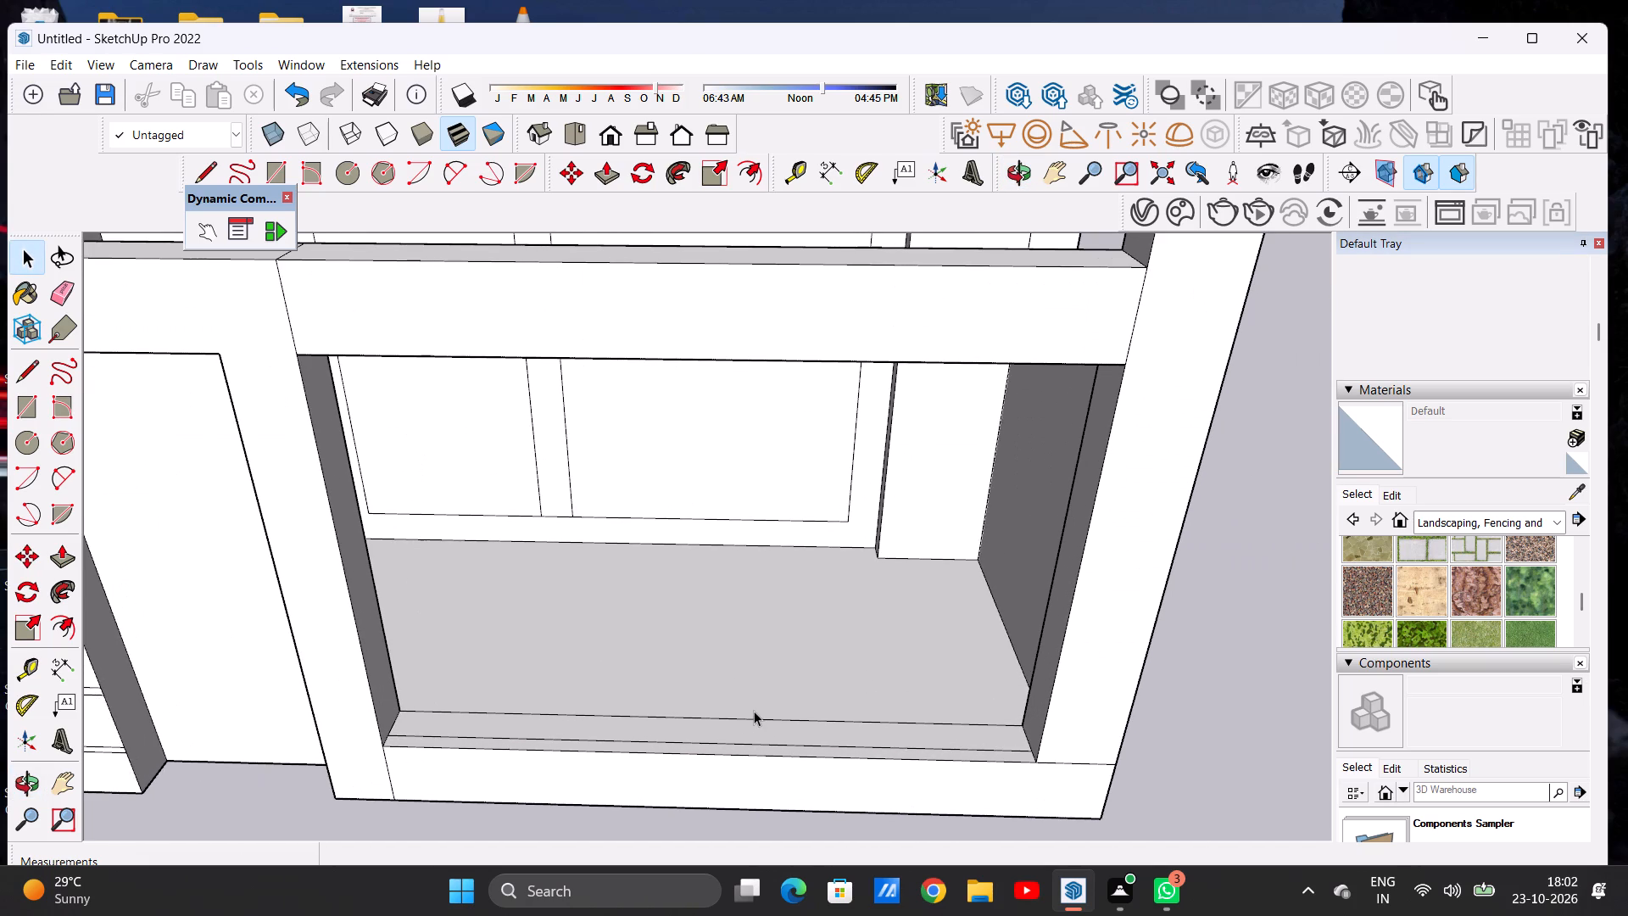
key("l")
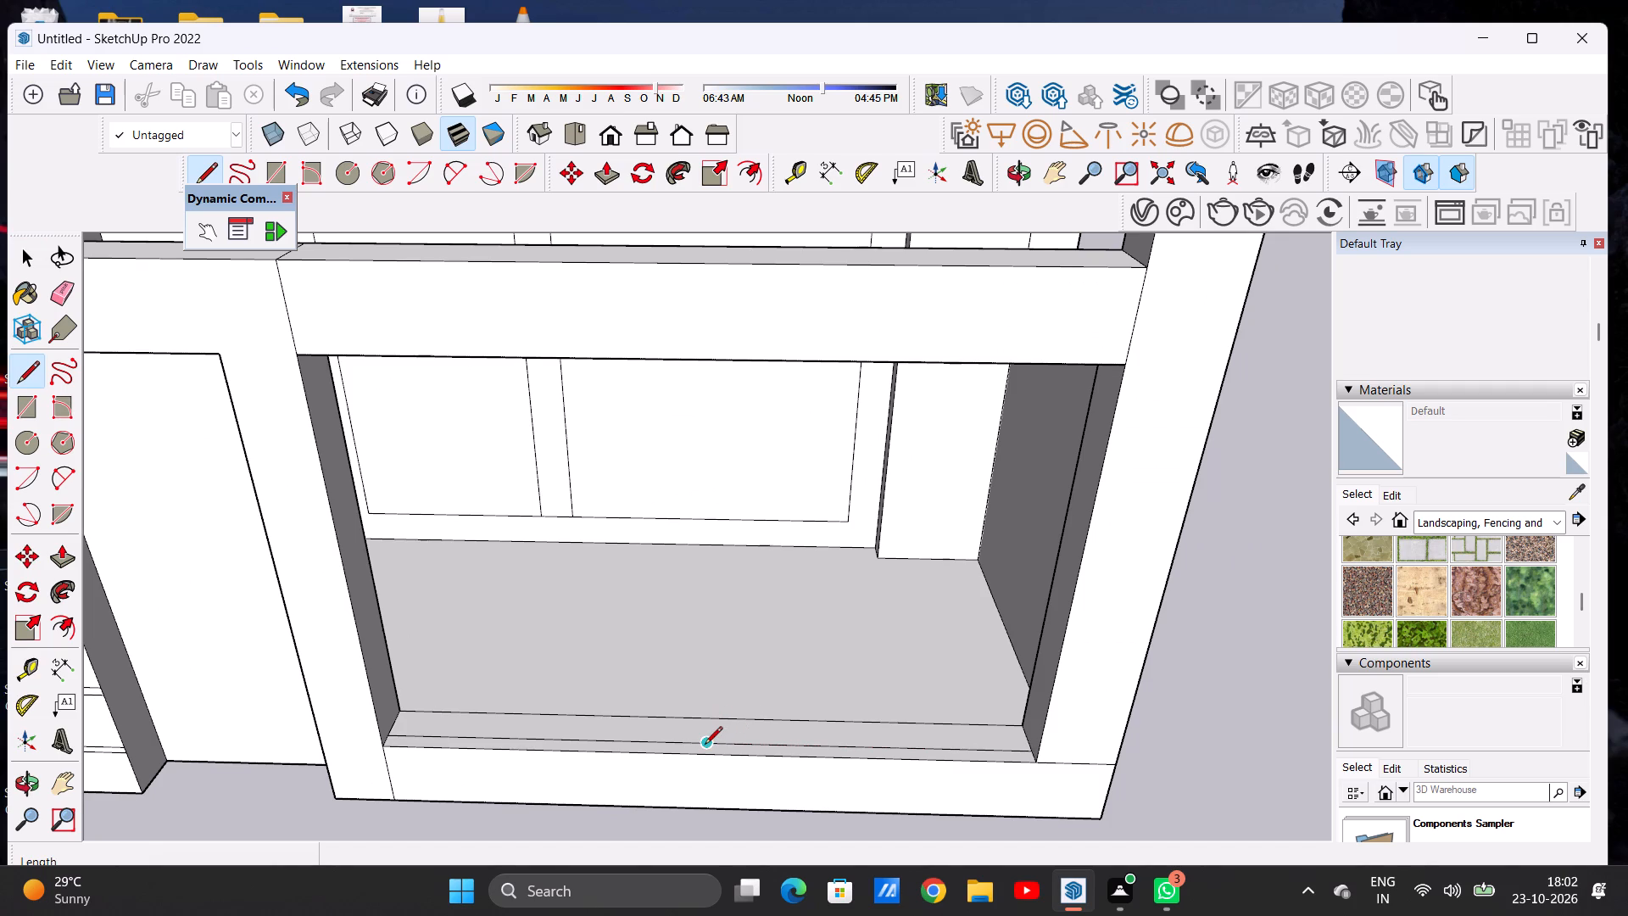
scroll(705, 746, "up", 5)
left_click(676, 743)
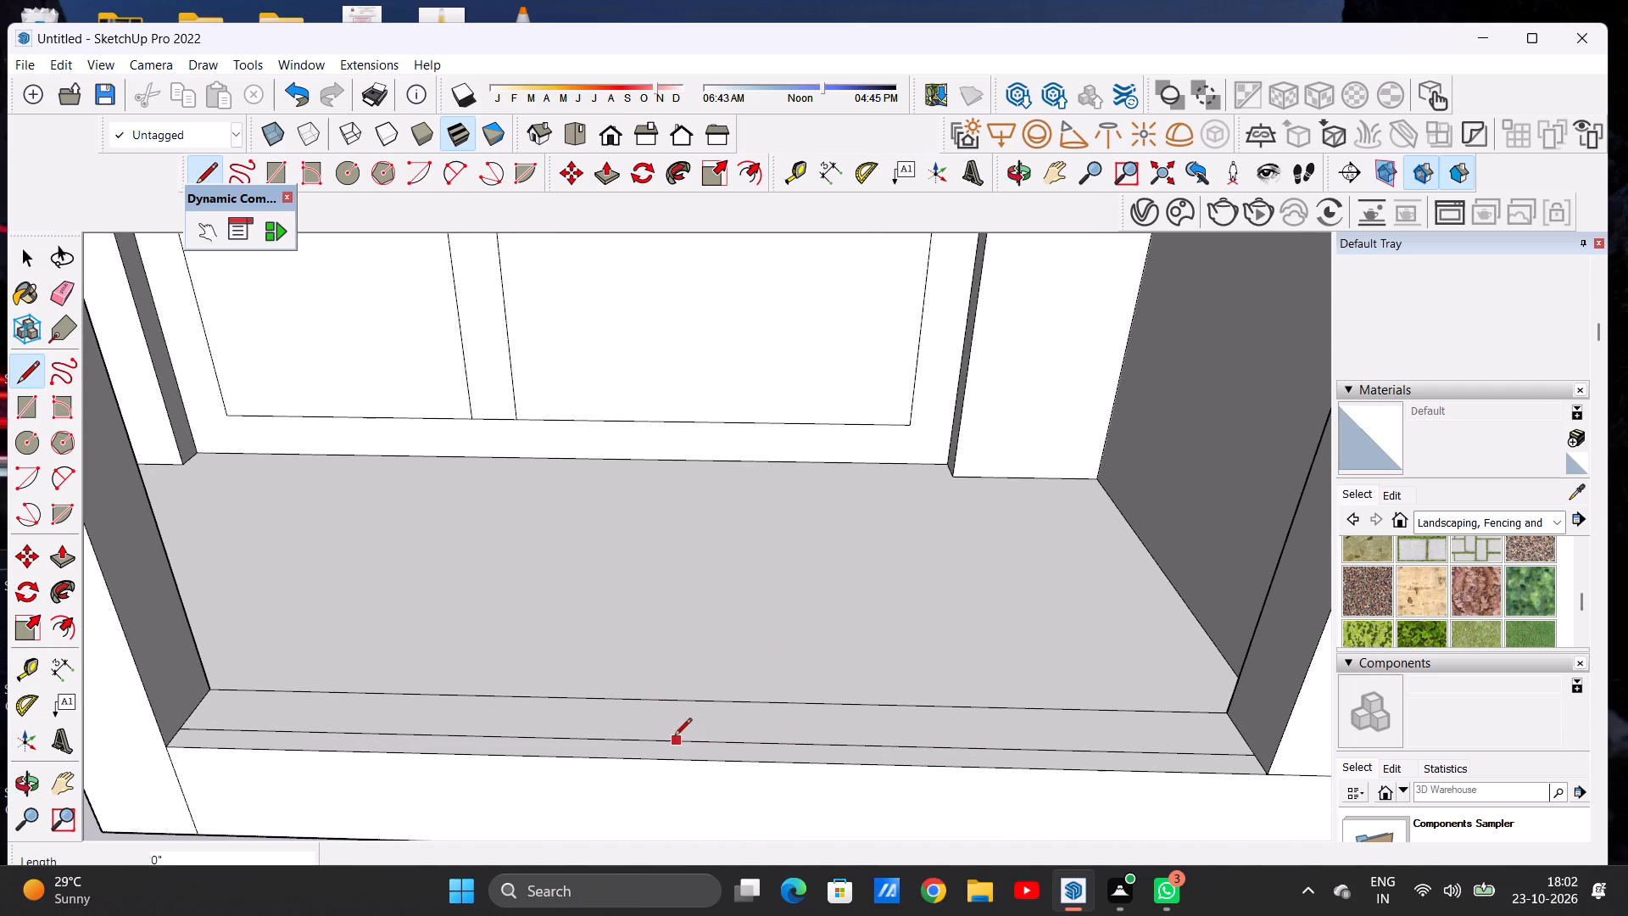
left_click(683, 696)
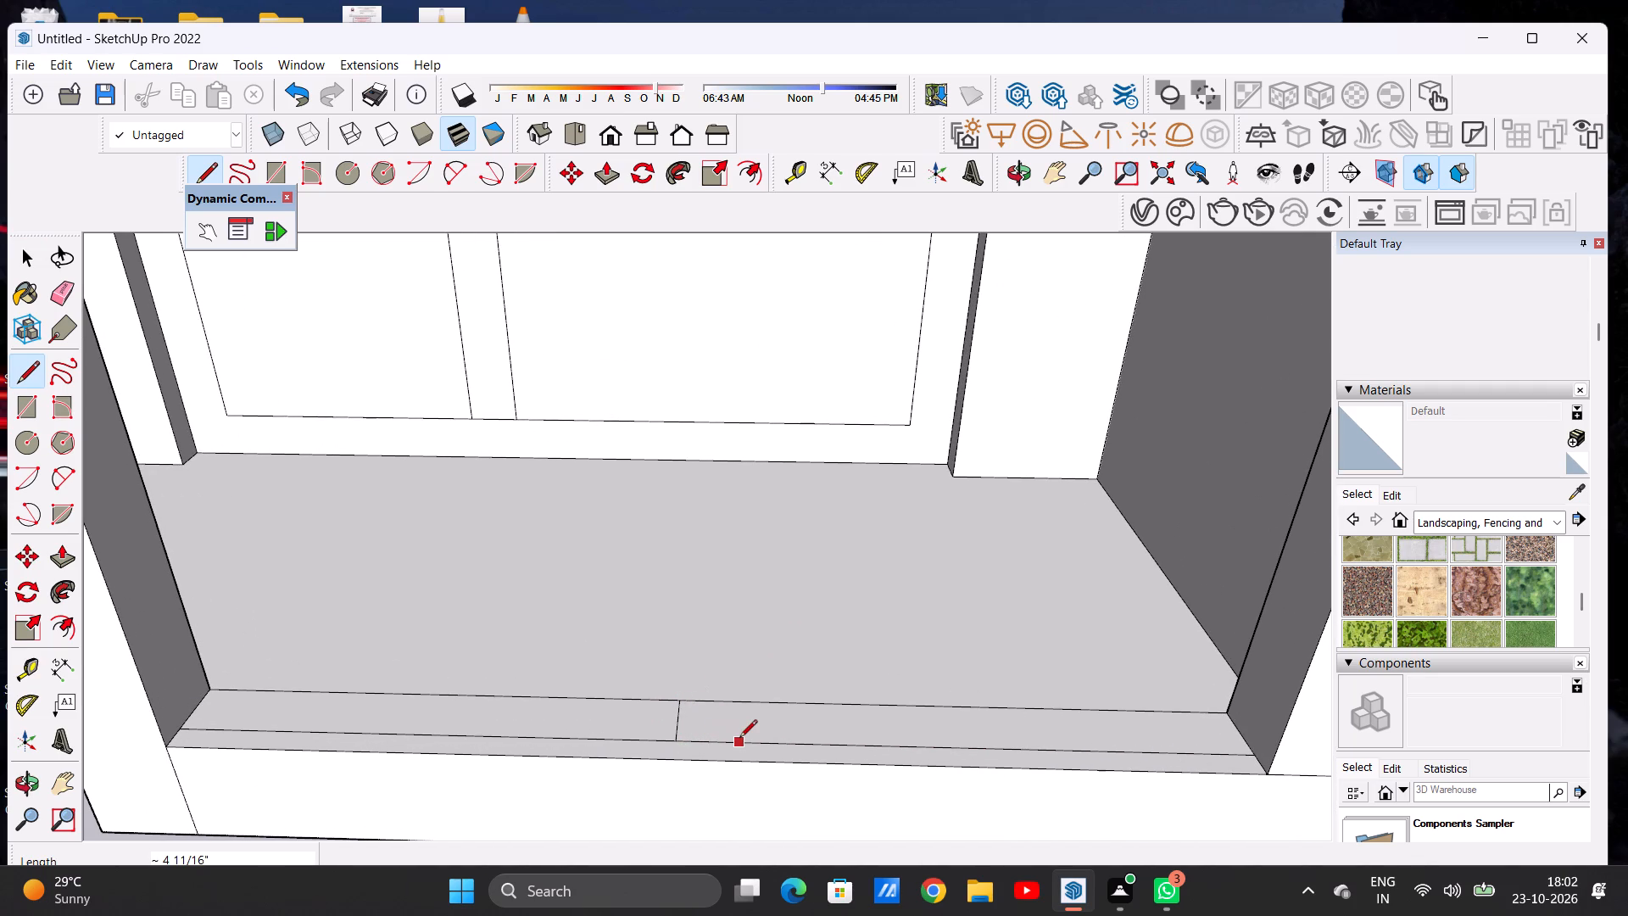
left_click(739, 739)
left_click(740, 700)
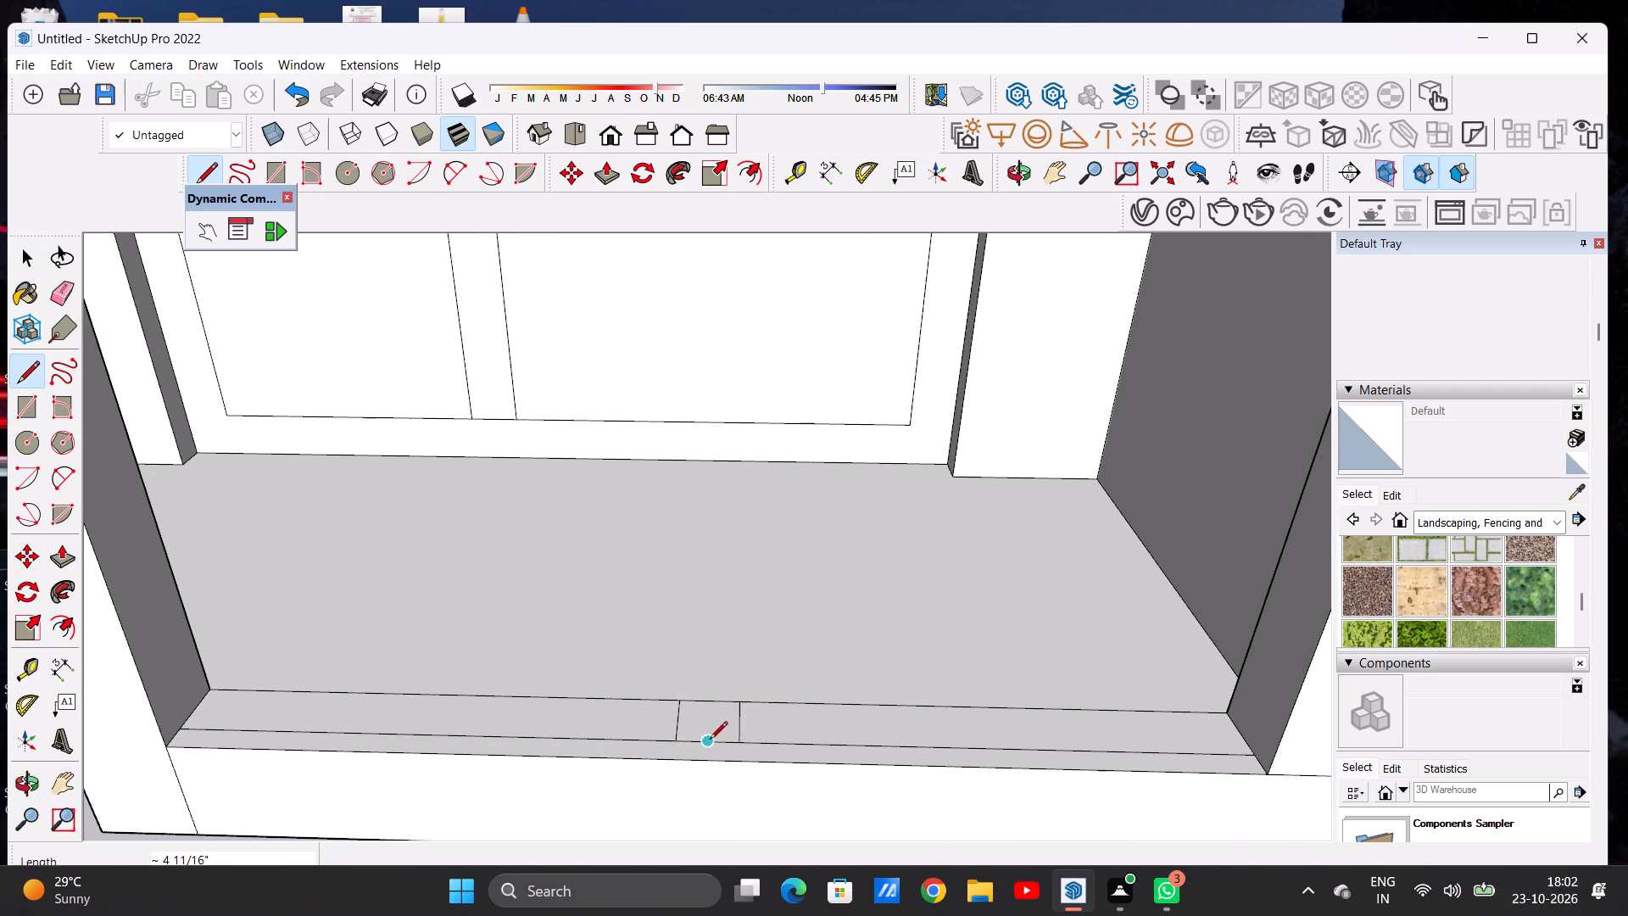
left_click(709, 740)
left_click(716, 702)
key("space")
Push/Pull the marked rectangle nearer the corner pillar up about 4' 1 7/8" from the curb to the top beam's underside.
scroll(726, 723, "down", 14)
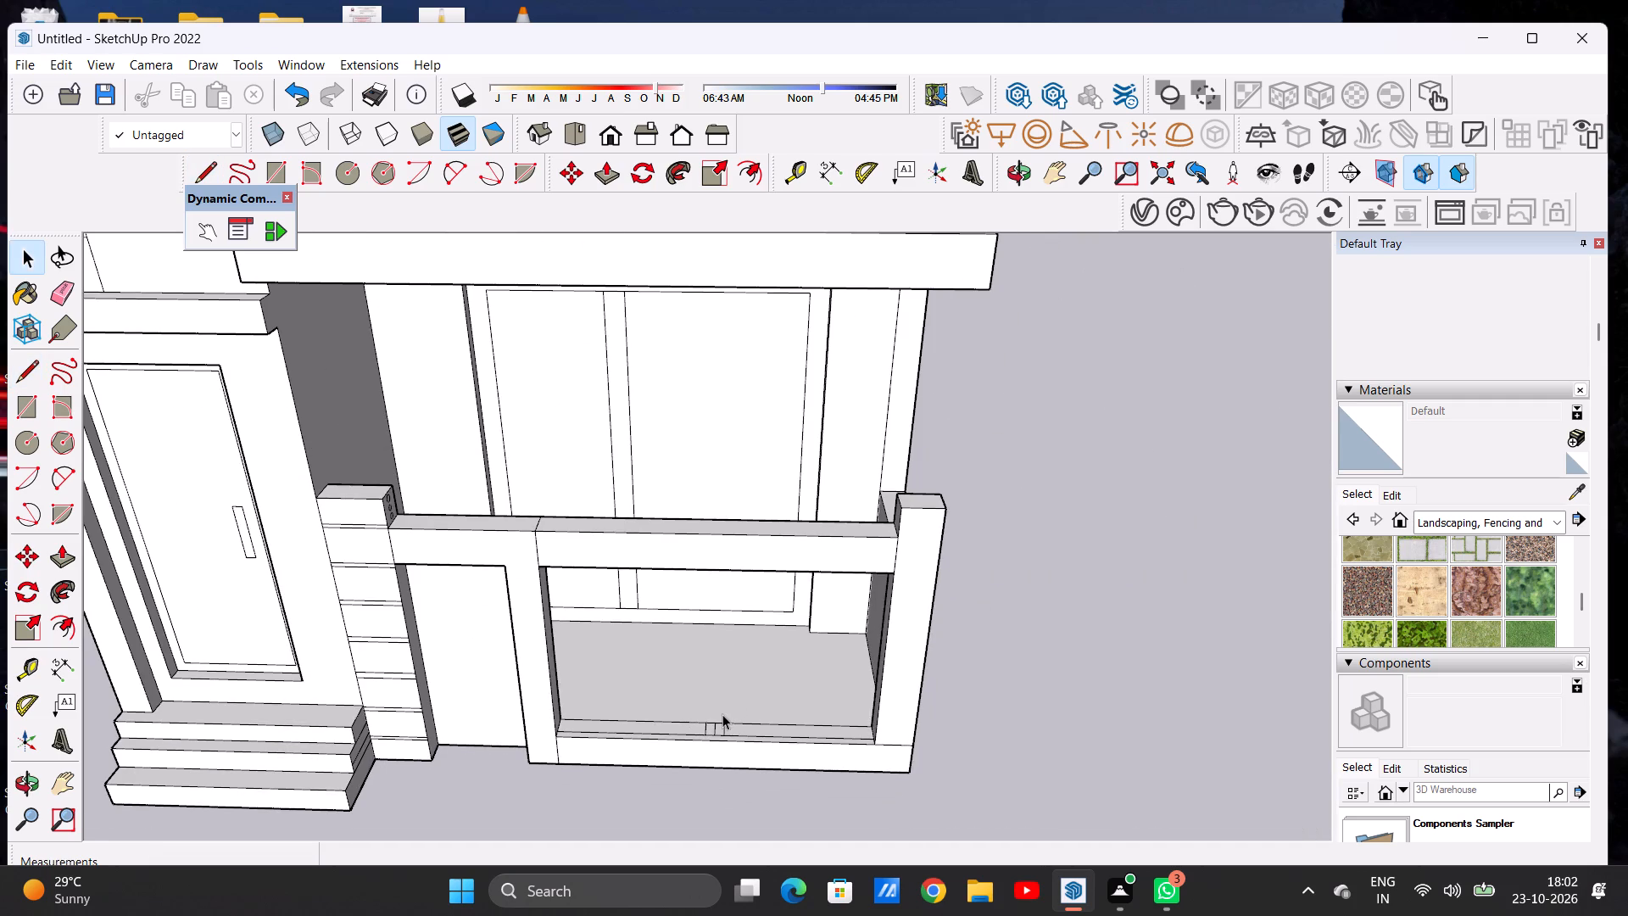
scroll(722, 714, "up", 2)
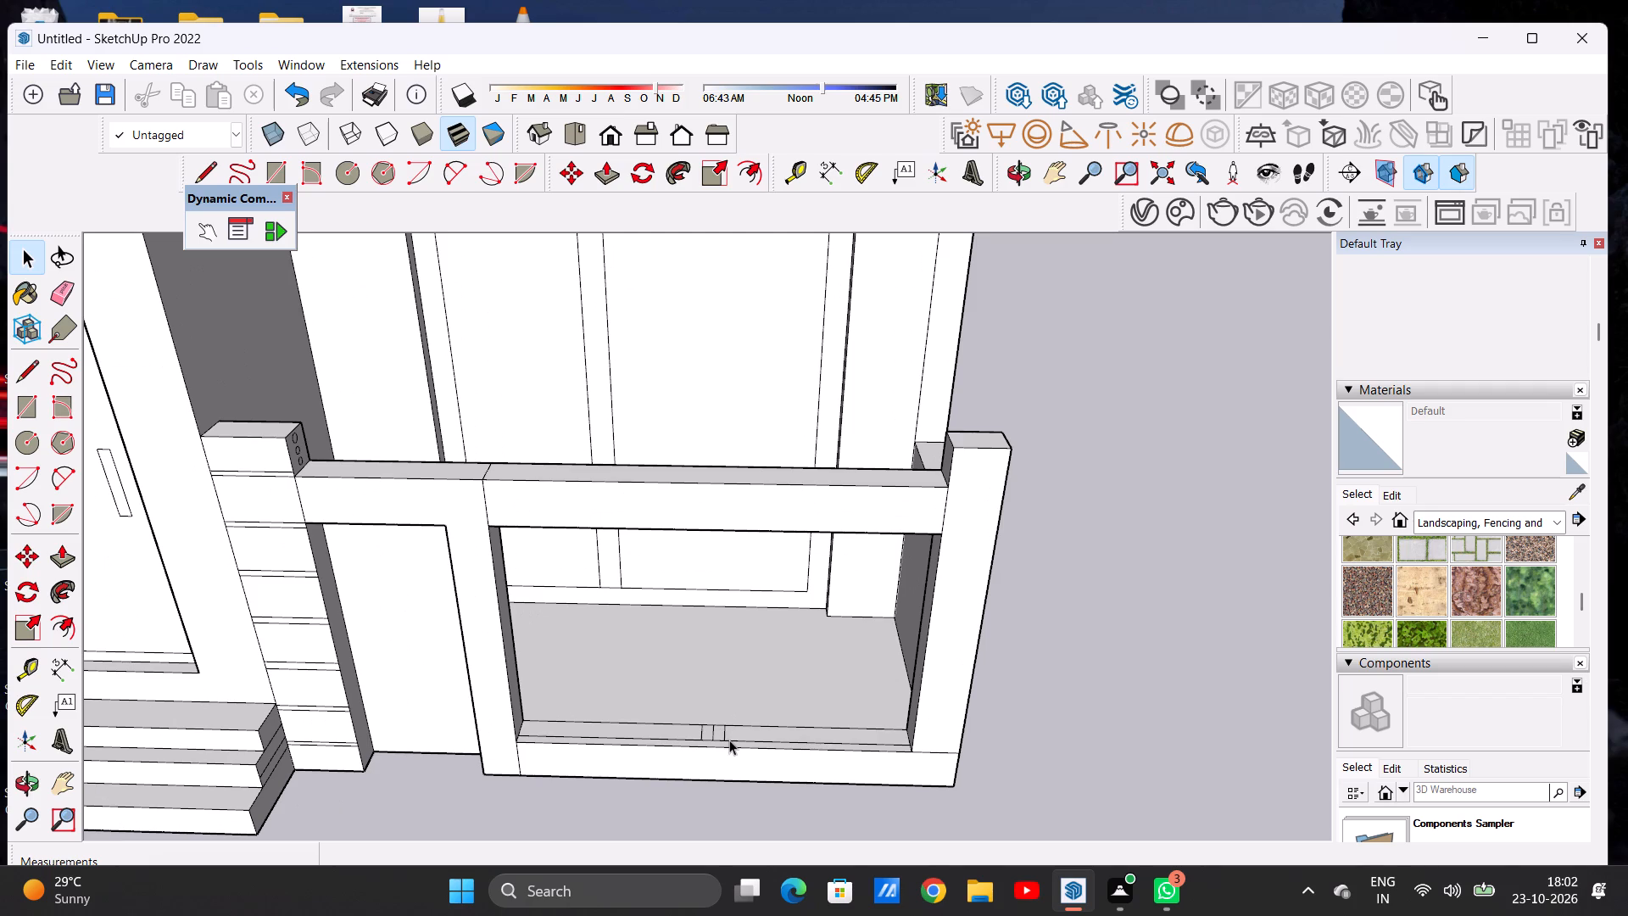
middle_click_drag(727, 731, 731, 658)
middle_click_drag(733, 656, 745, 648)
middle_click(744, 635)
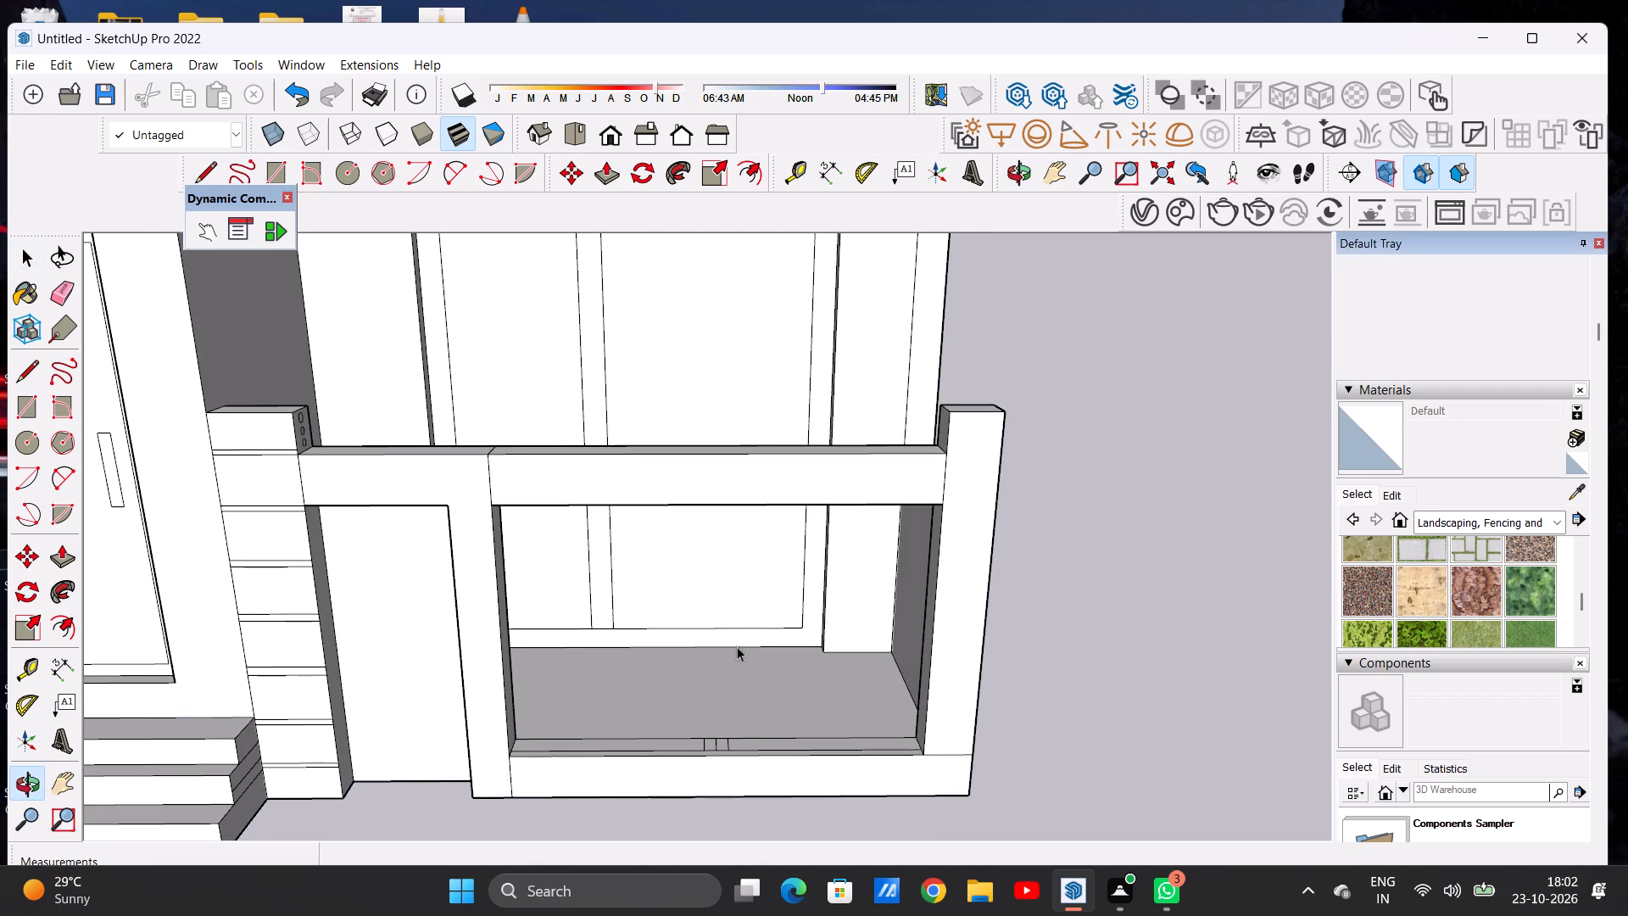
middle_click_drag(799, 687, 785, 684)
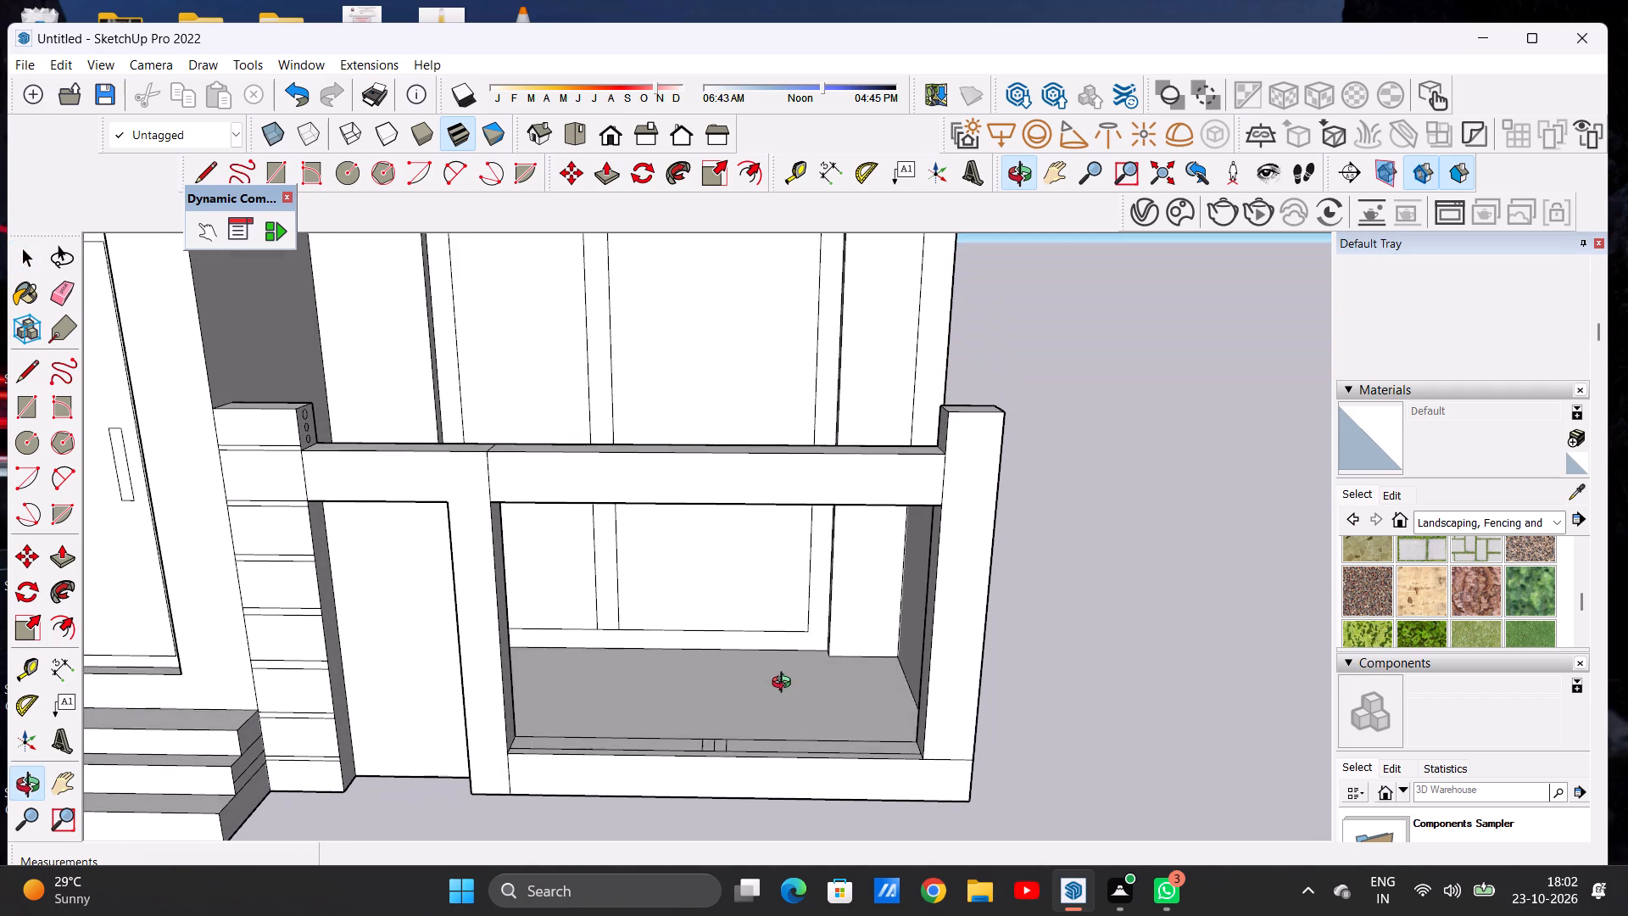
middle_click_drag(785, 684, 781, 690)
scroll(861, 625, "up", 1)
middle_click_drag(894, 656, 896, 647)
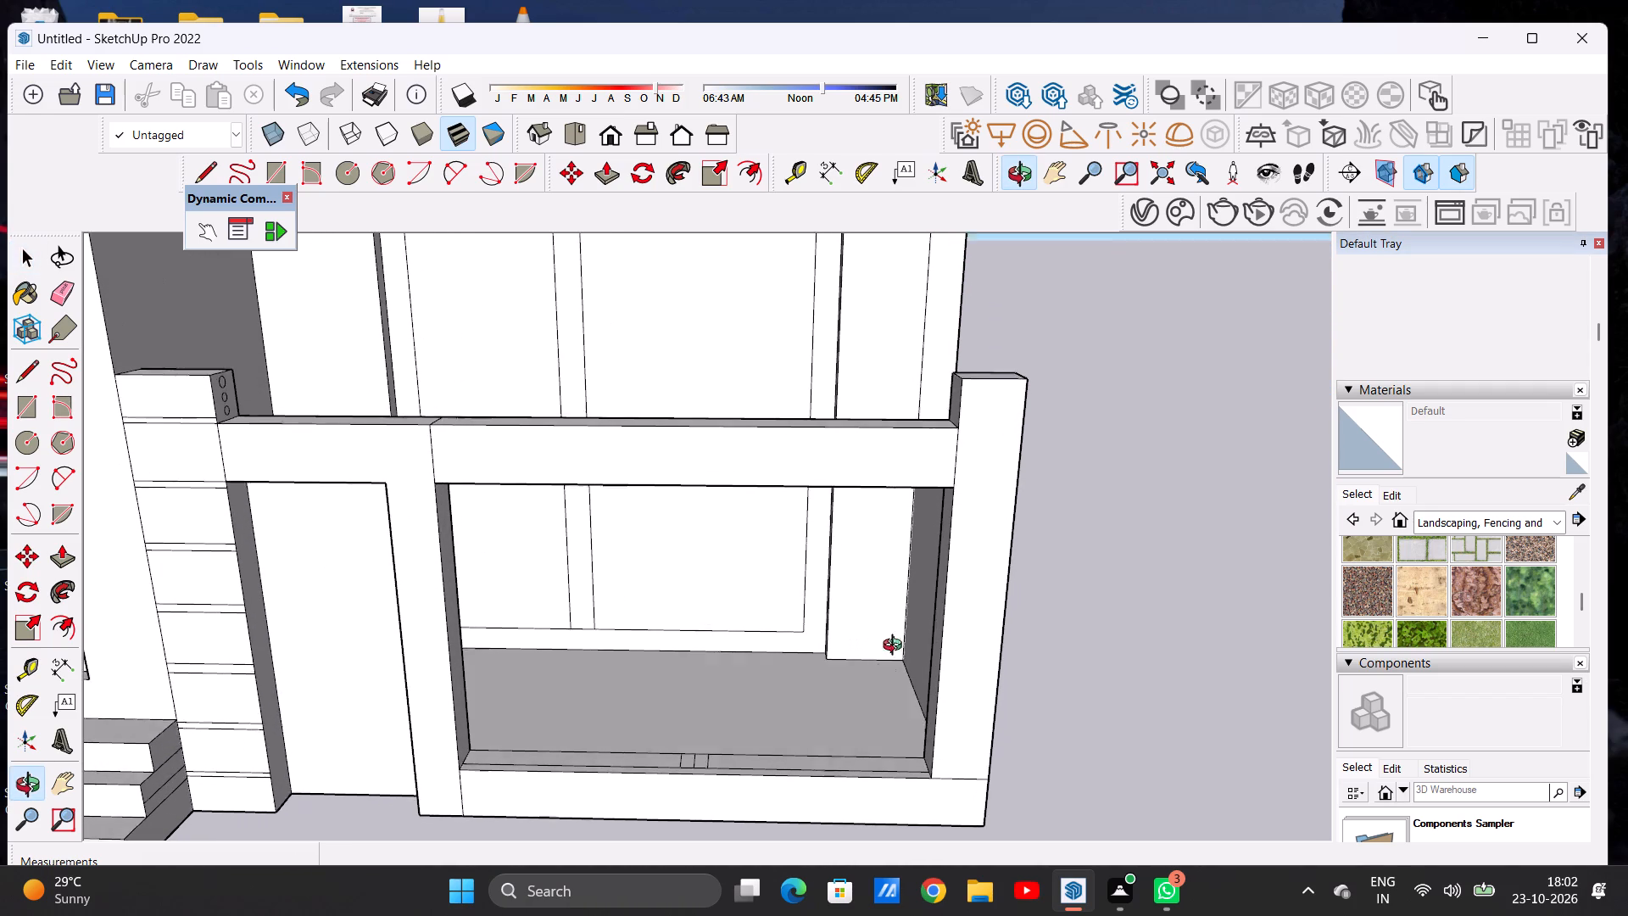
middle_click_drag(896, 647, 921, 501)
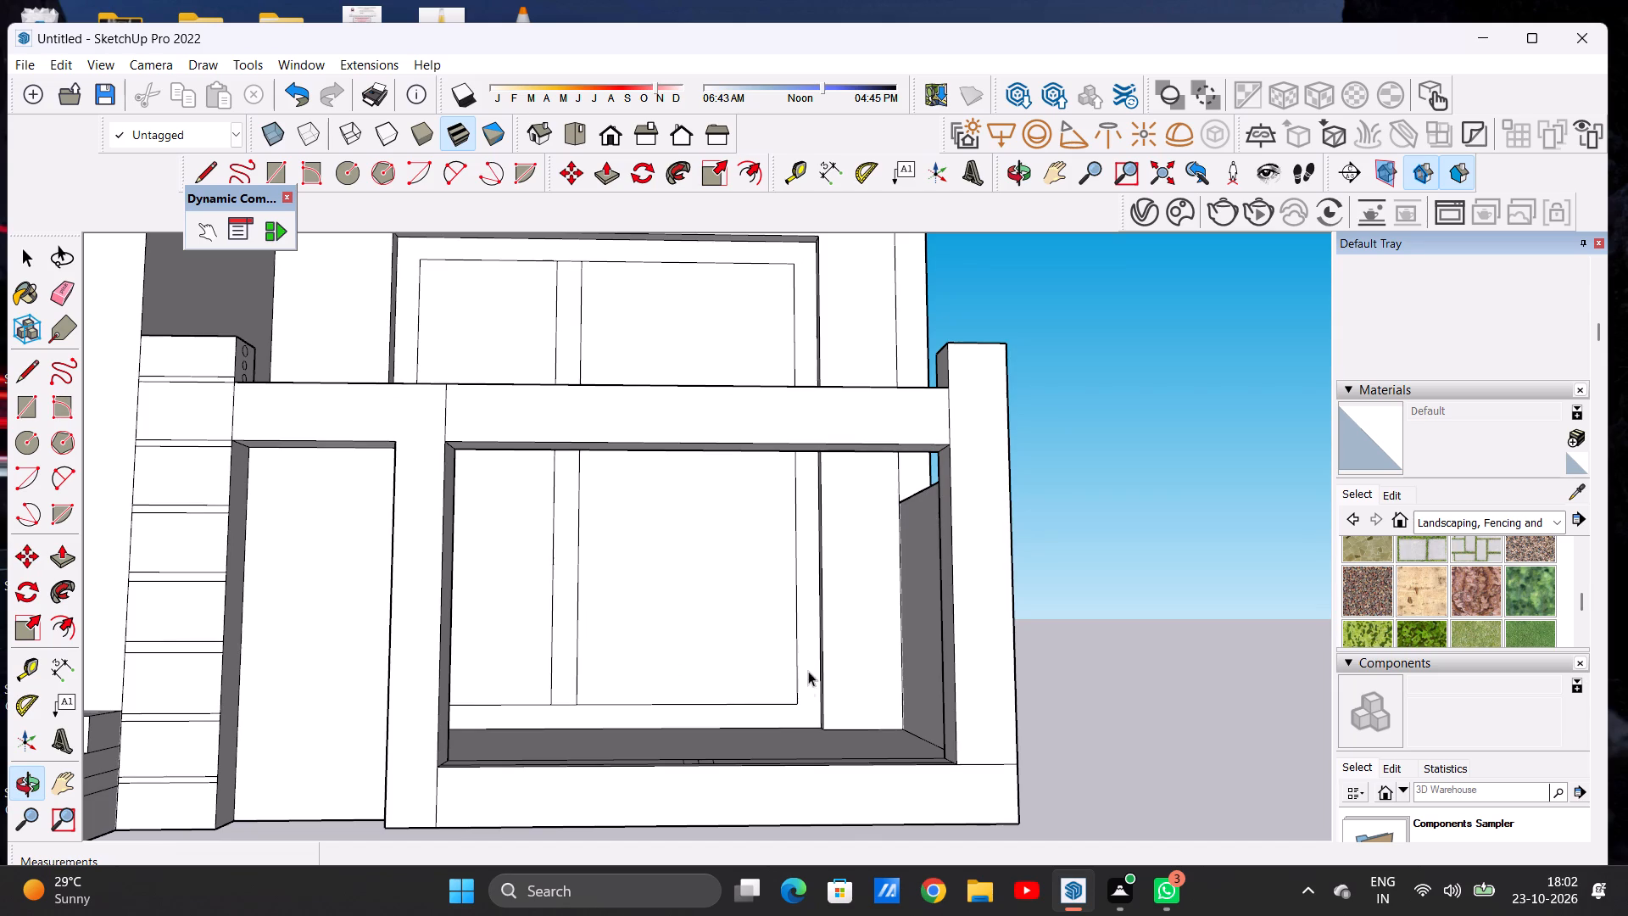
middle_click_drag(806, 686, 785, 871)
scroll(724, 768, "up", 7)
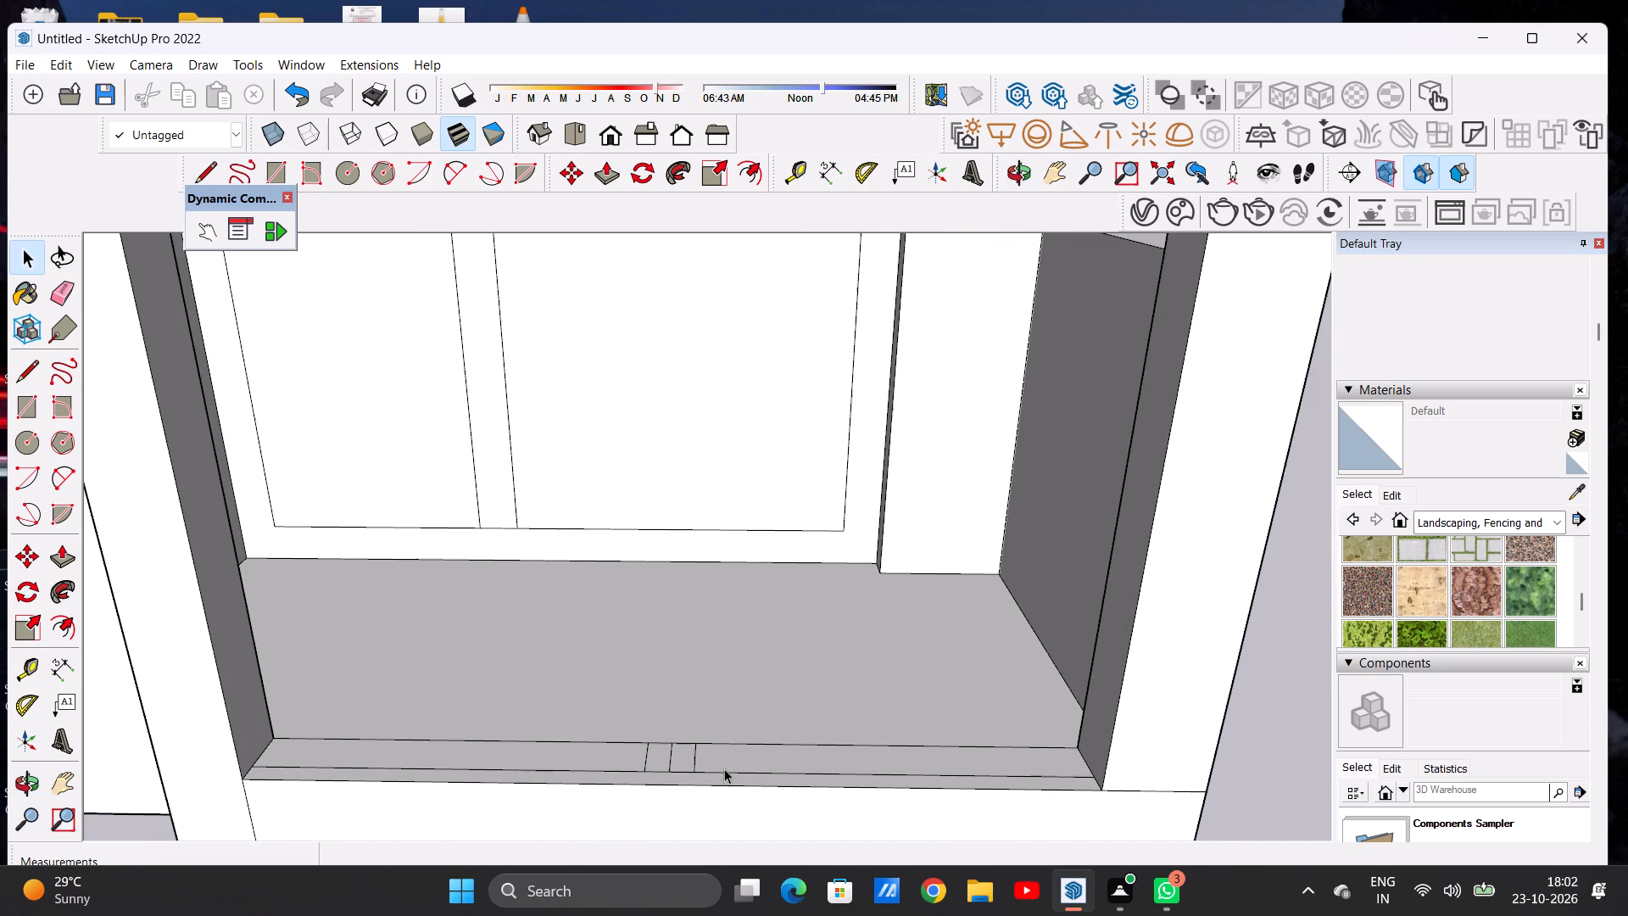
key("p")
scroll(655, 760, "up", 3)
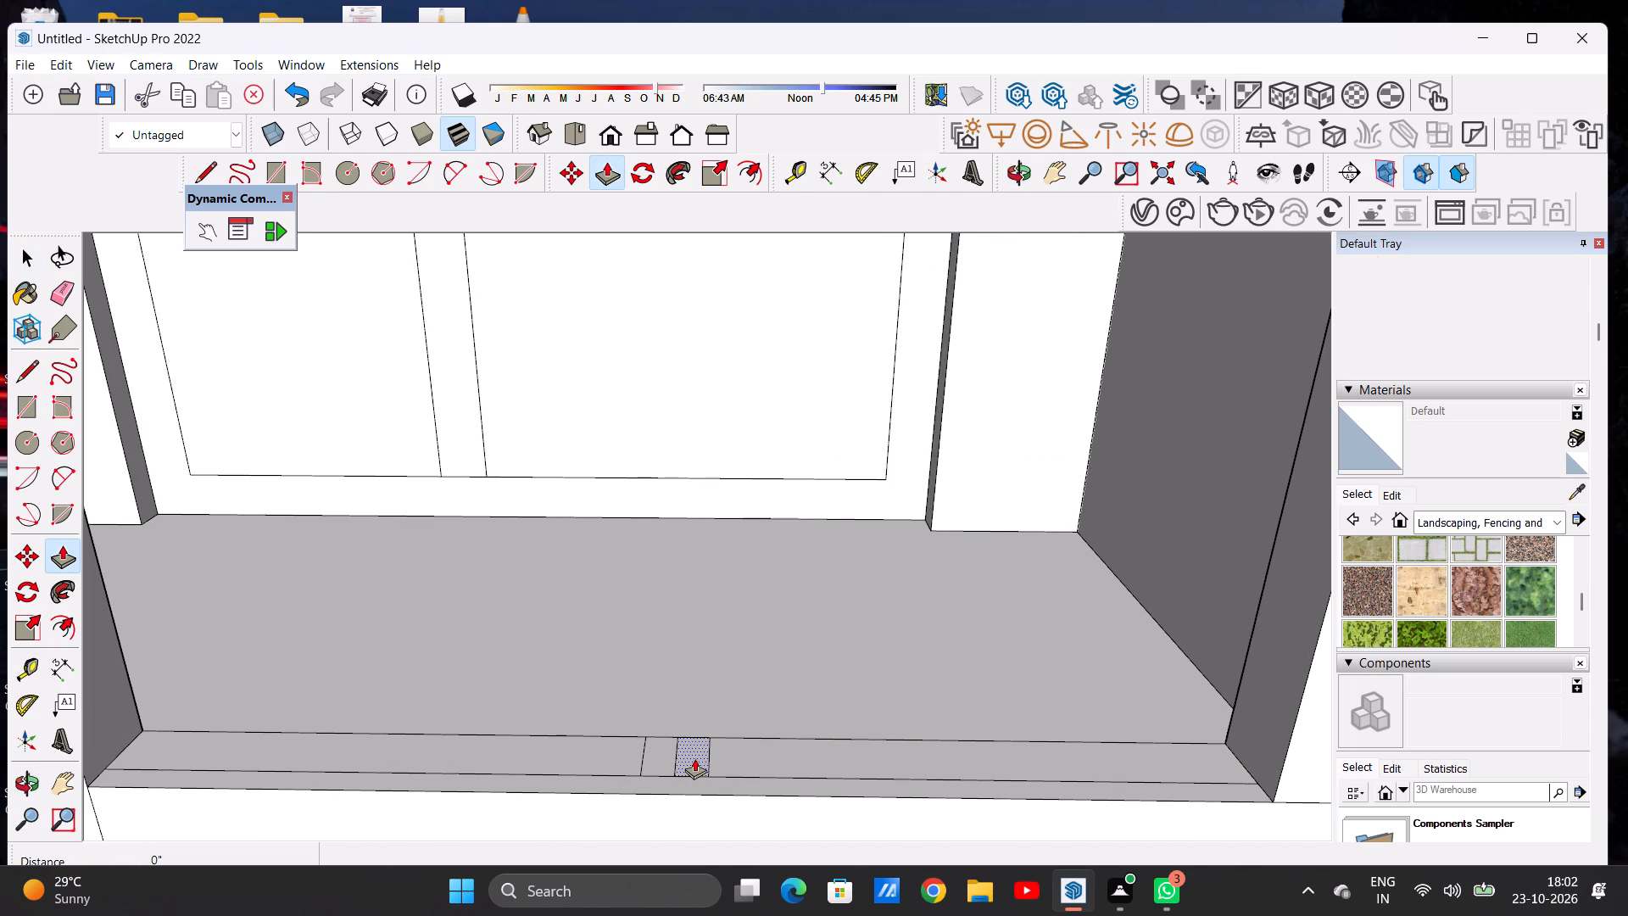
left_click(694, 758)
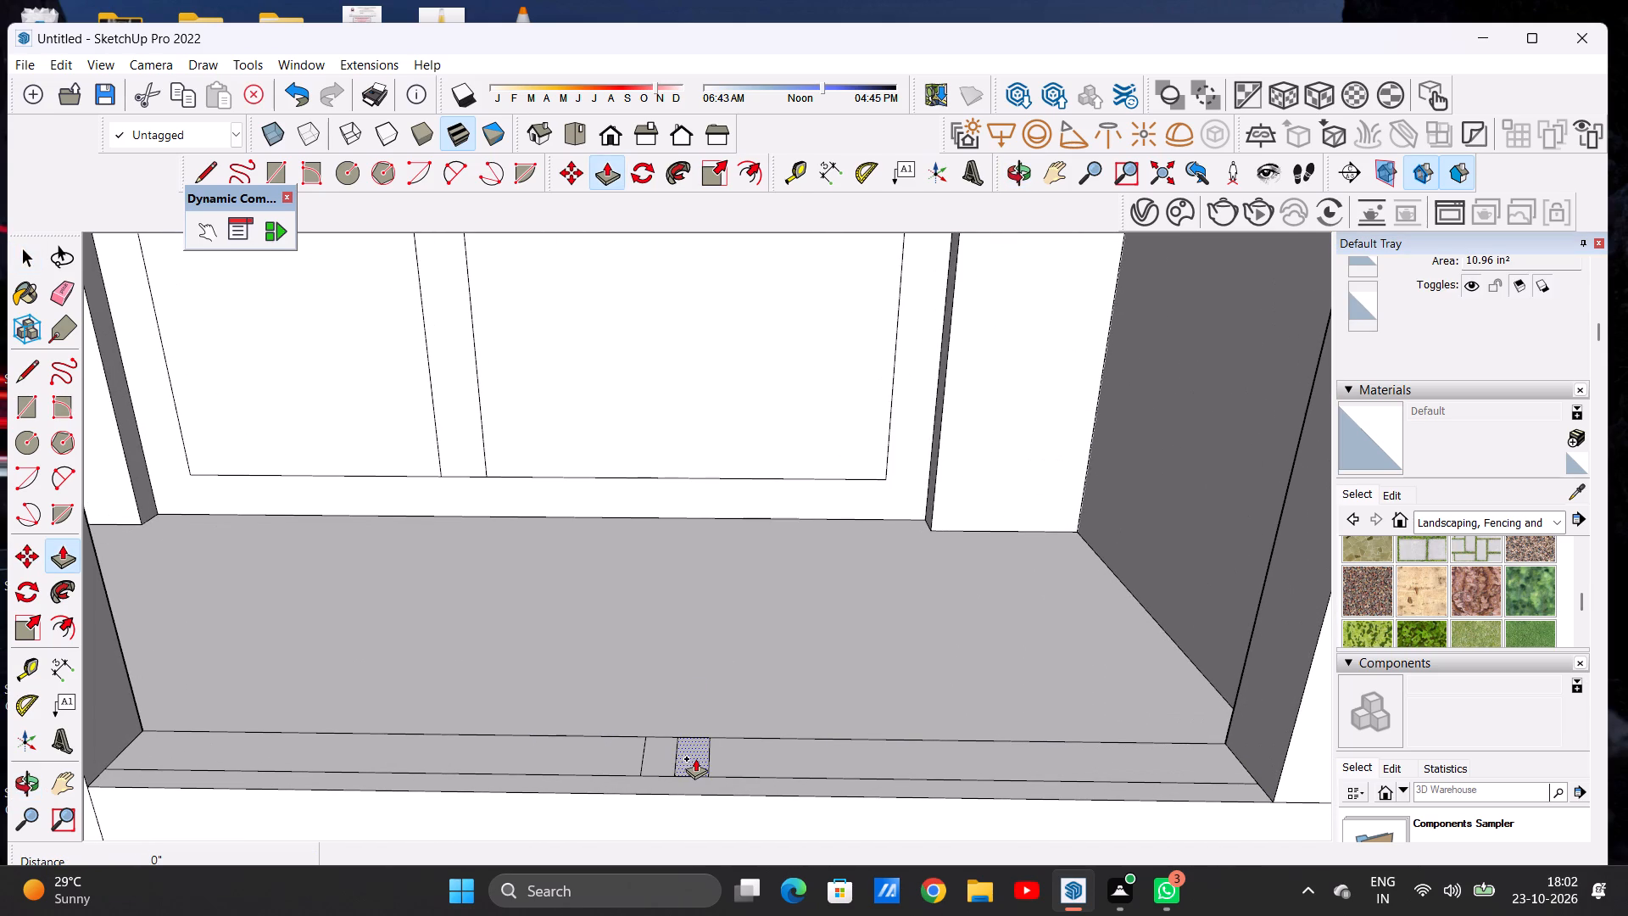
scroll(672, 660, "down", 8)
scroll(675, 659, "up", 1)
scroll(676, 659, "down", 5)
middle_click_drag(697, 477, 696, 434)
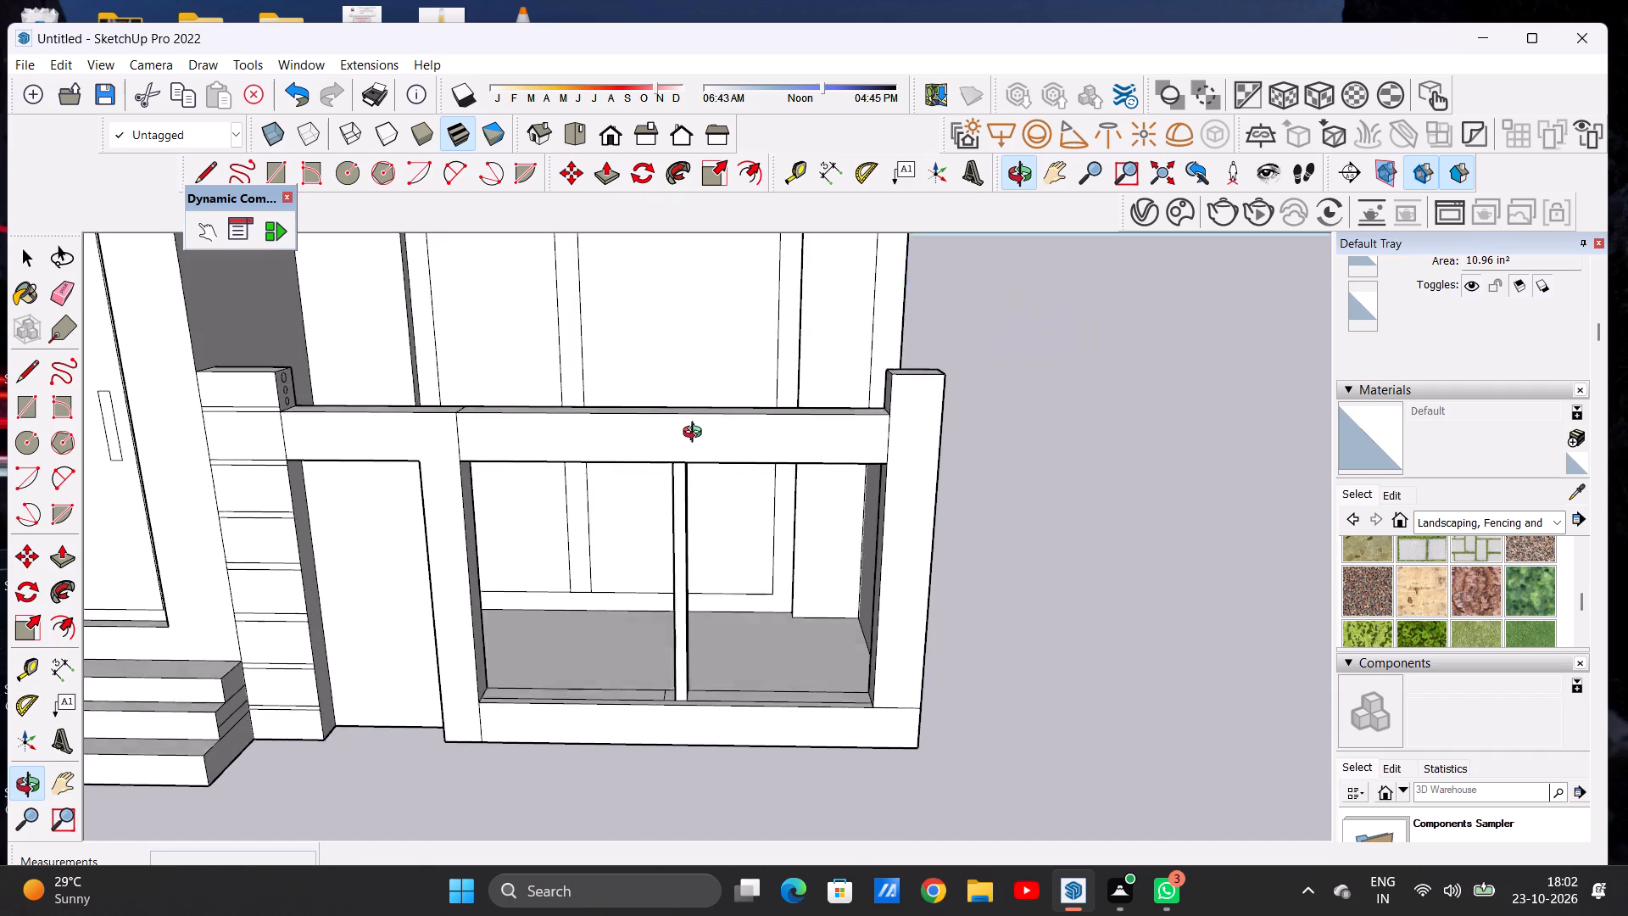
middle_click_drag(696, 434, 700, 420)
scroll(697, 455, "up", 4)
left_click(984, 458)
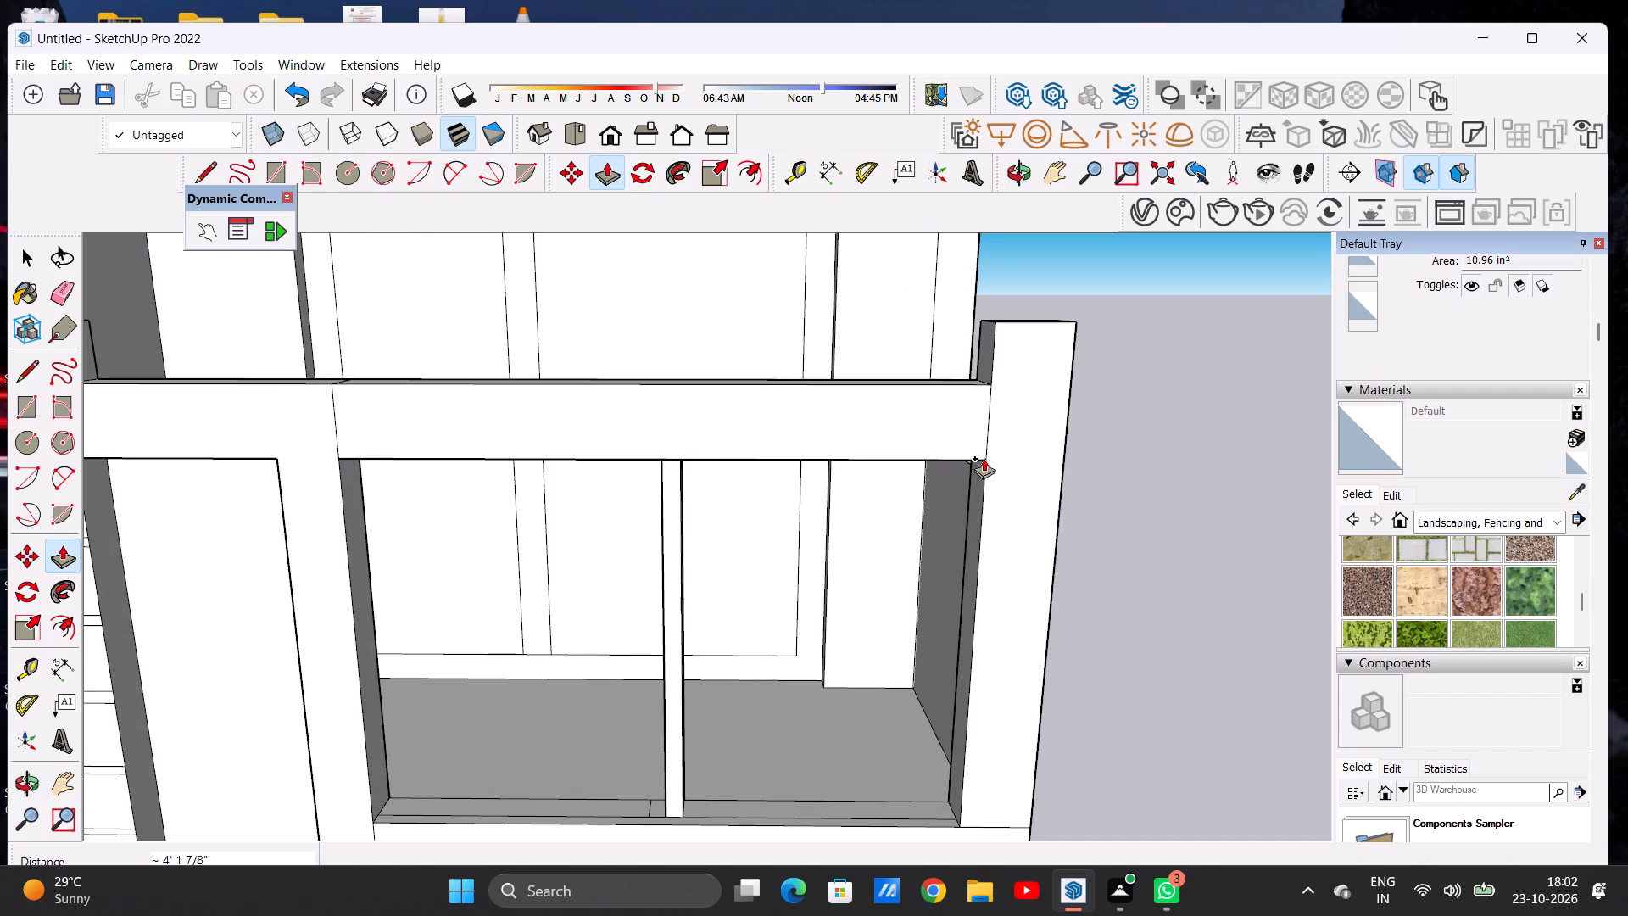
Push/Pull the adjacent marked rectangle up about 4' 1 7/8" to the beam's underside, completing the central upright.
scroll(585, 548, "down", 6)
scroll(581, 642, "up", 15)
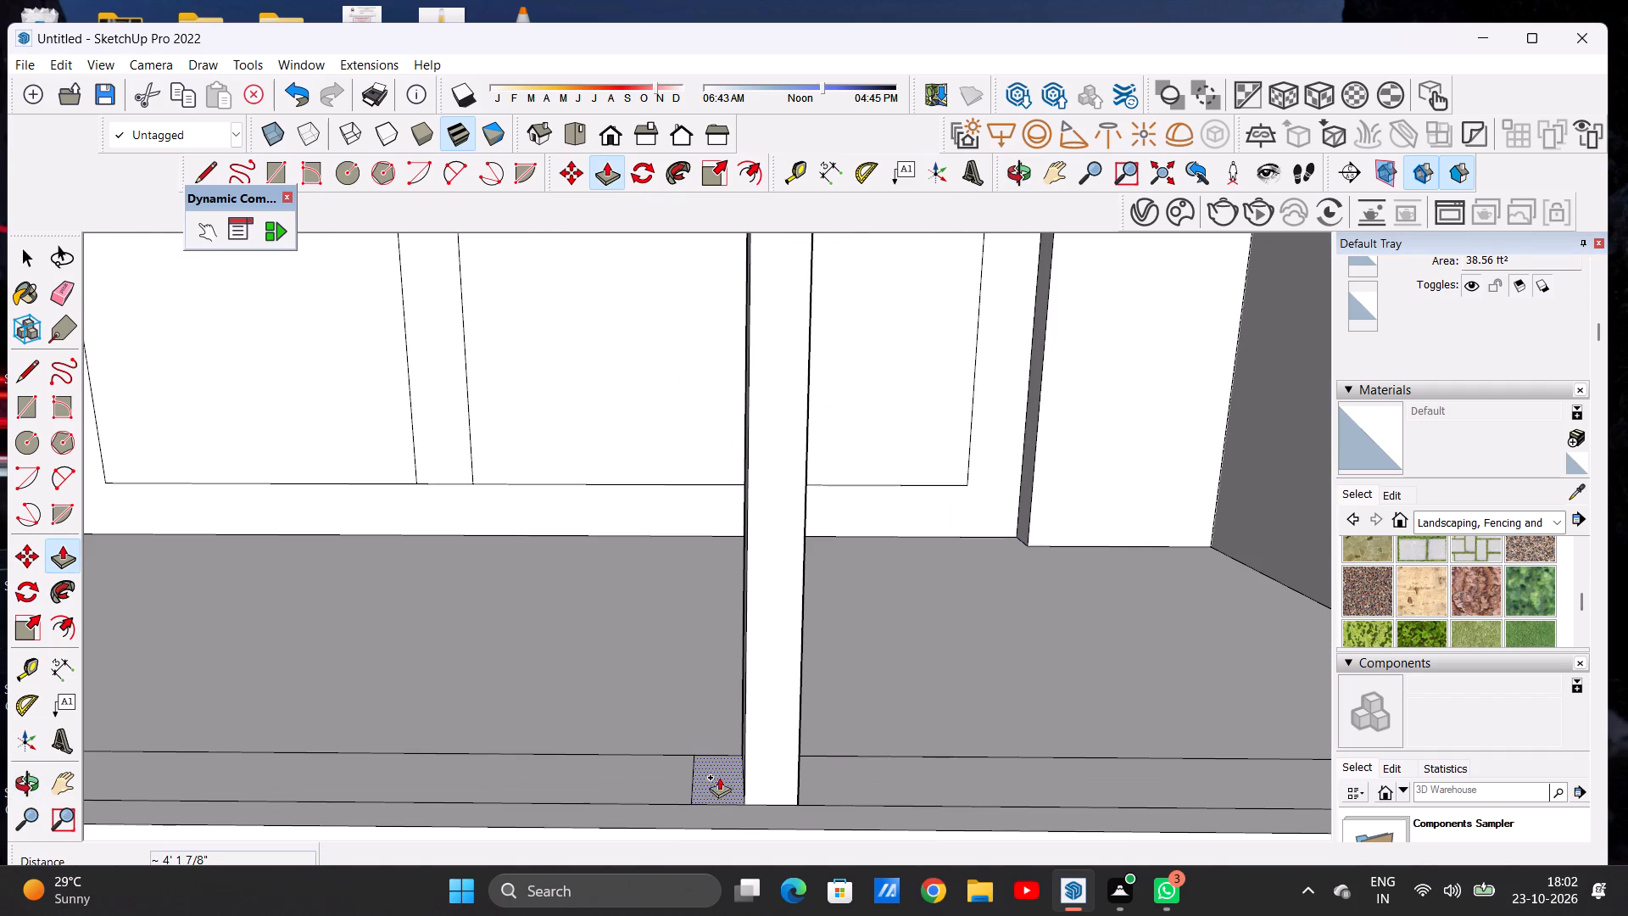
left_click(714, 783)
scroll(711, 628, "down", 9)
scroll(710, 639, "up", 1)
scroll(710, 640, "down", 7)
scroll(731, 564, "up", 1)
scroll(731, 564, "down", 2)
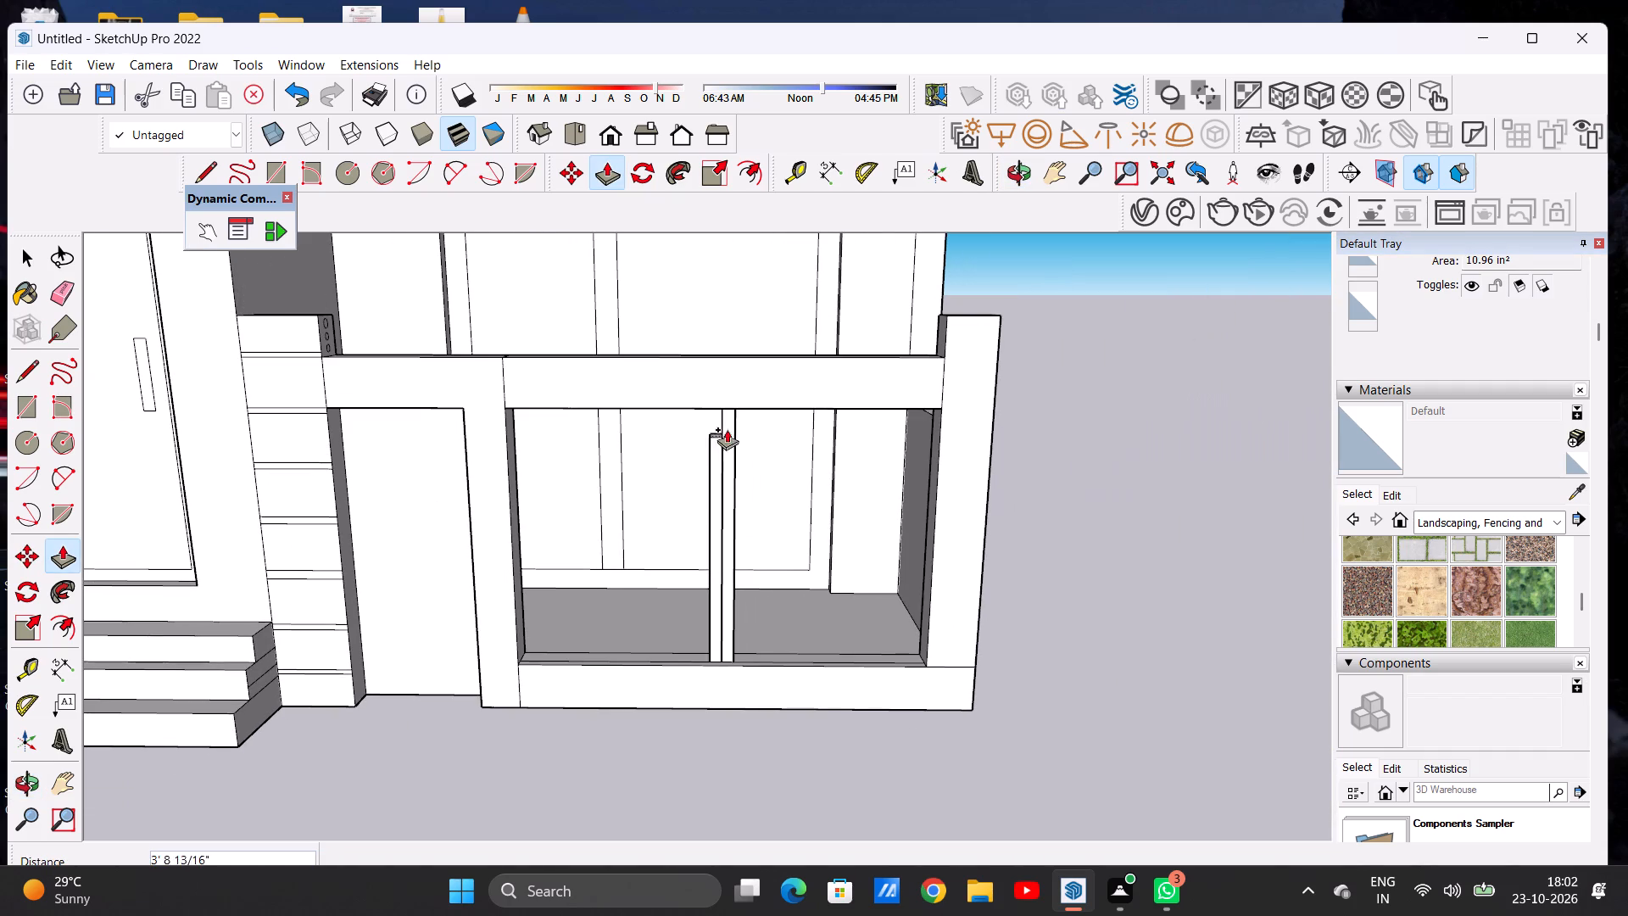
left_click(505, 409)
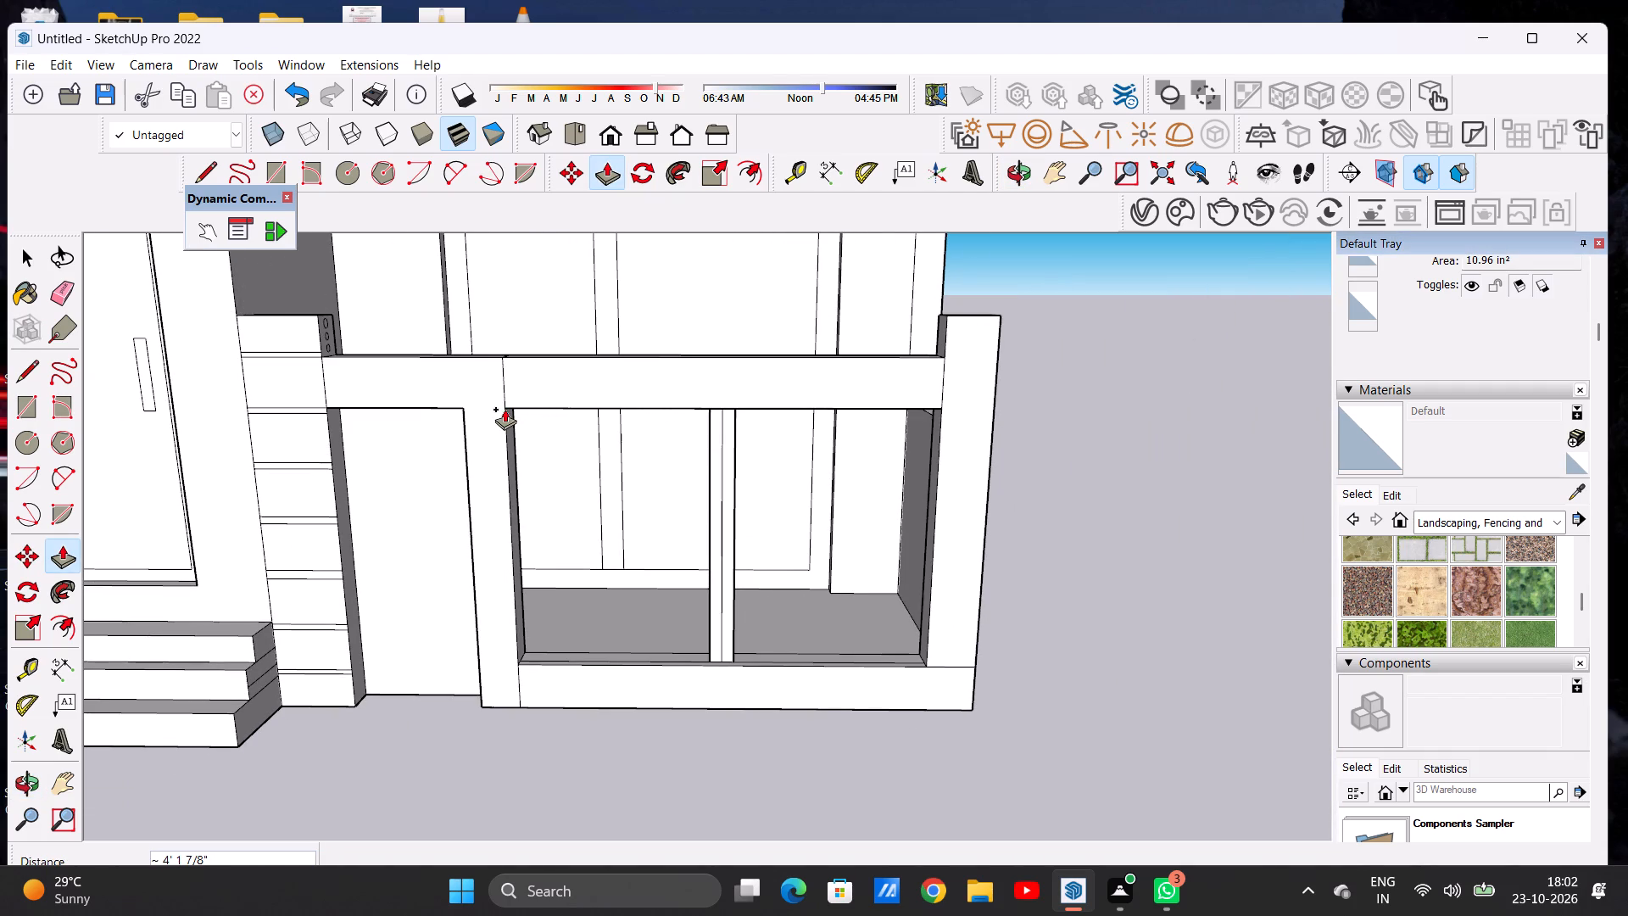
key("space")
Draw a vertical line up the corner pillar's inner side face, from the end of the curb's lengthwise line to the beam's underside.
scroll(470, 441, "down", 6)
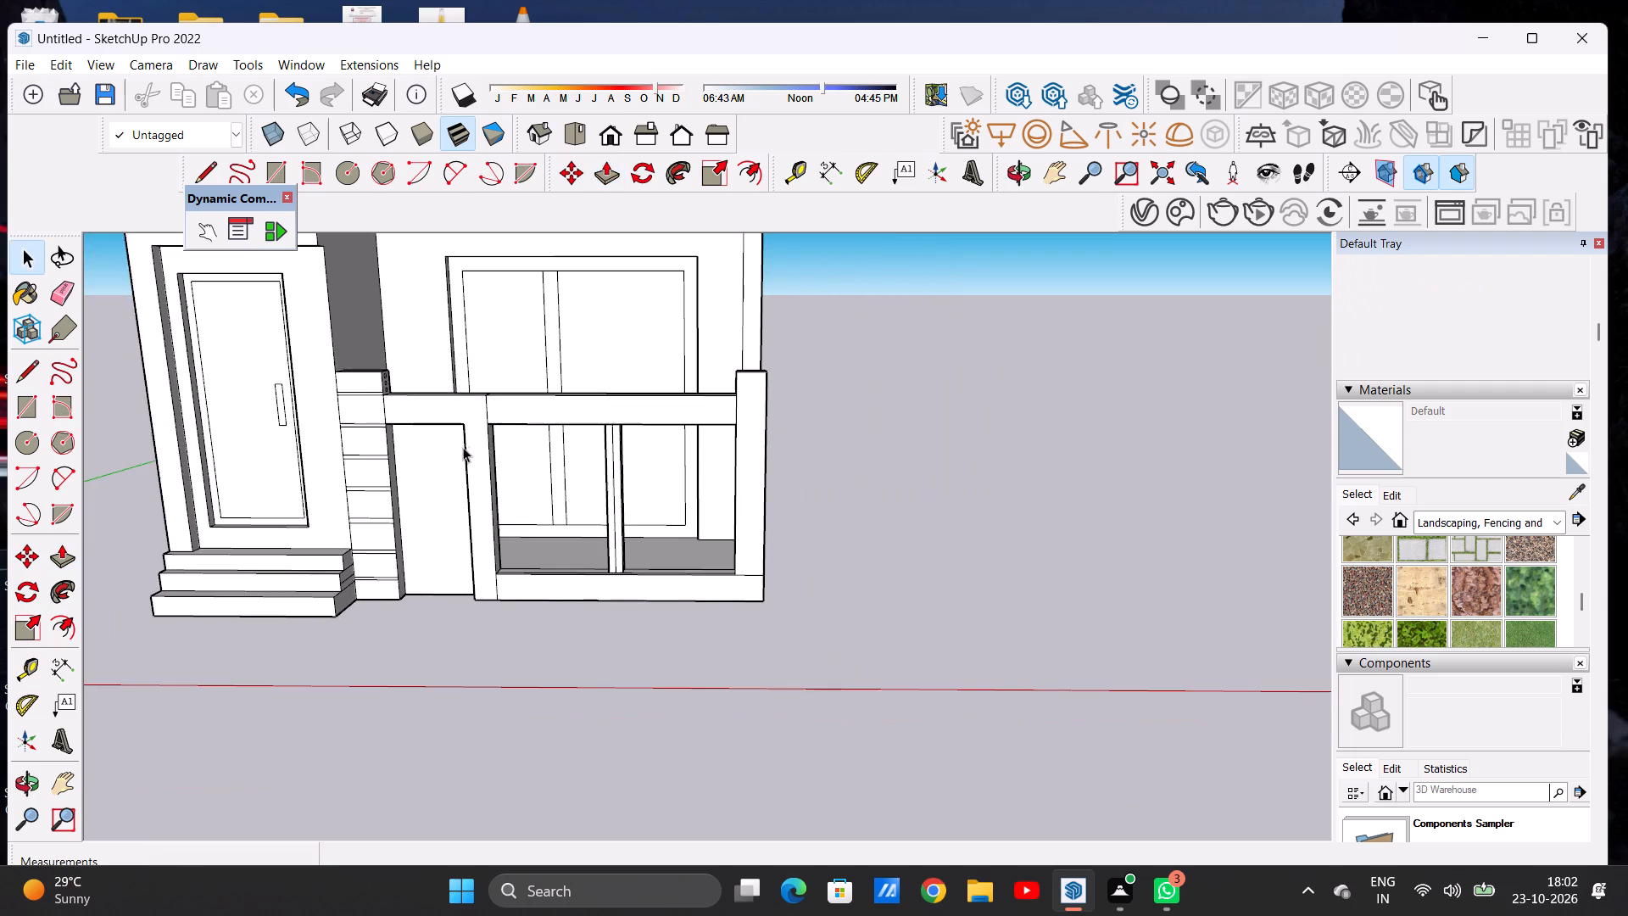
middle_click_drag(590, 472, 588, 413)
scroll(705, 432, "up", 5)
middle_click_drag(585, 458, 657, 456)
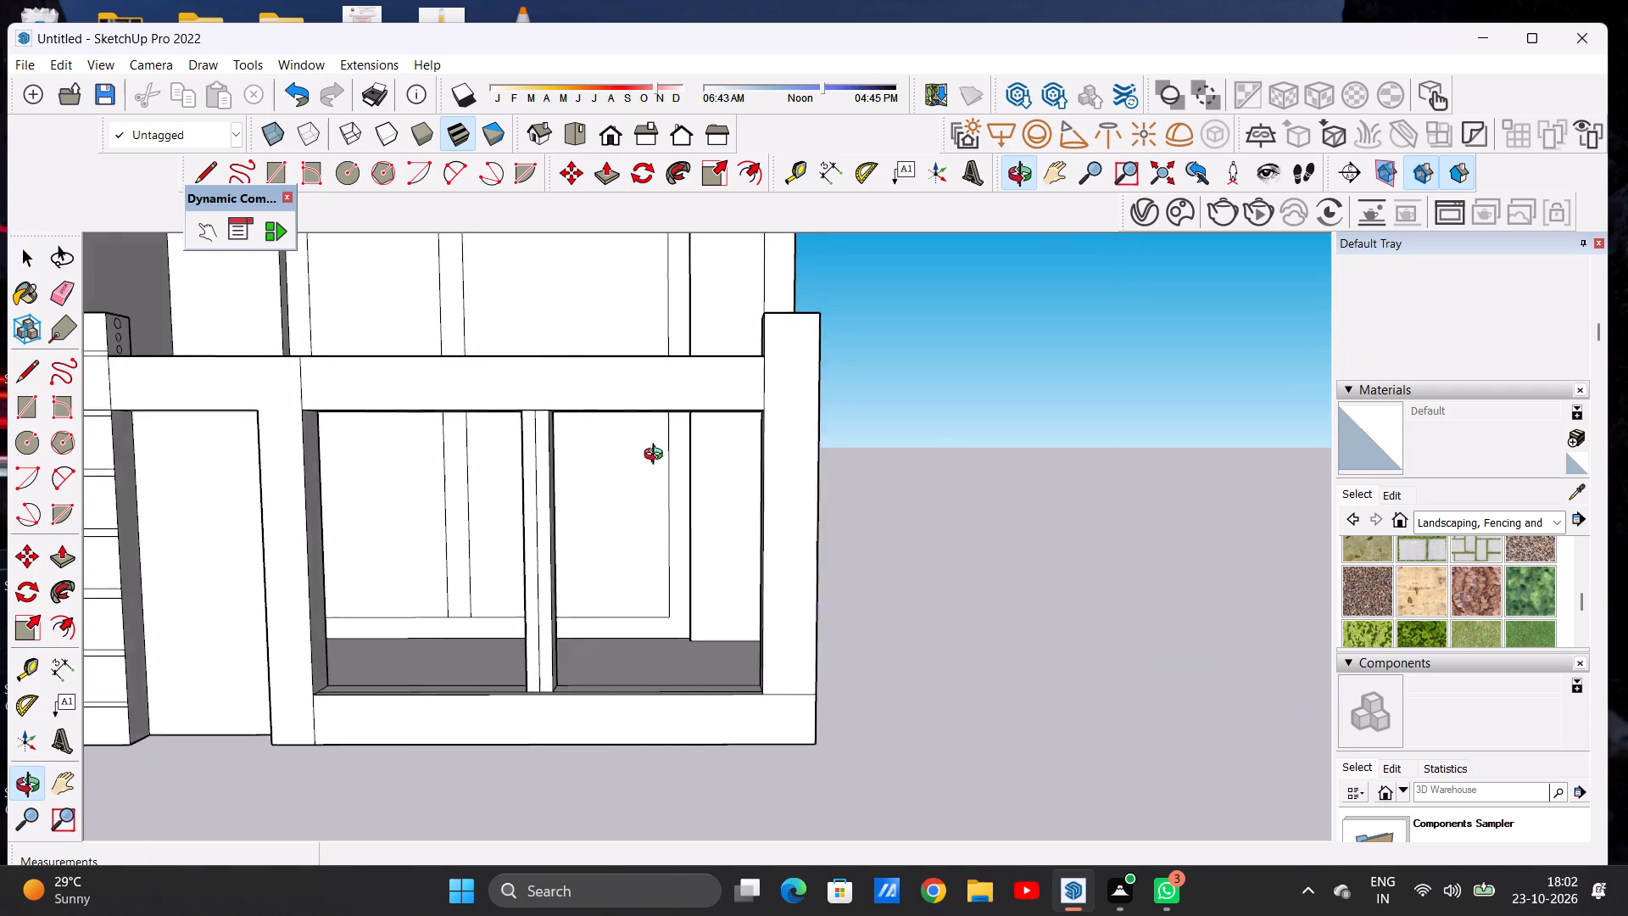
middle_click_drag(657, 456, 824, 450)
scroll(775, 434, "up", 6)
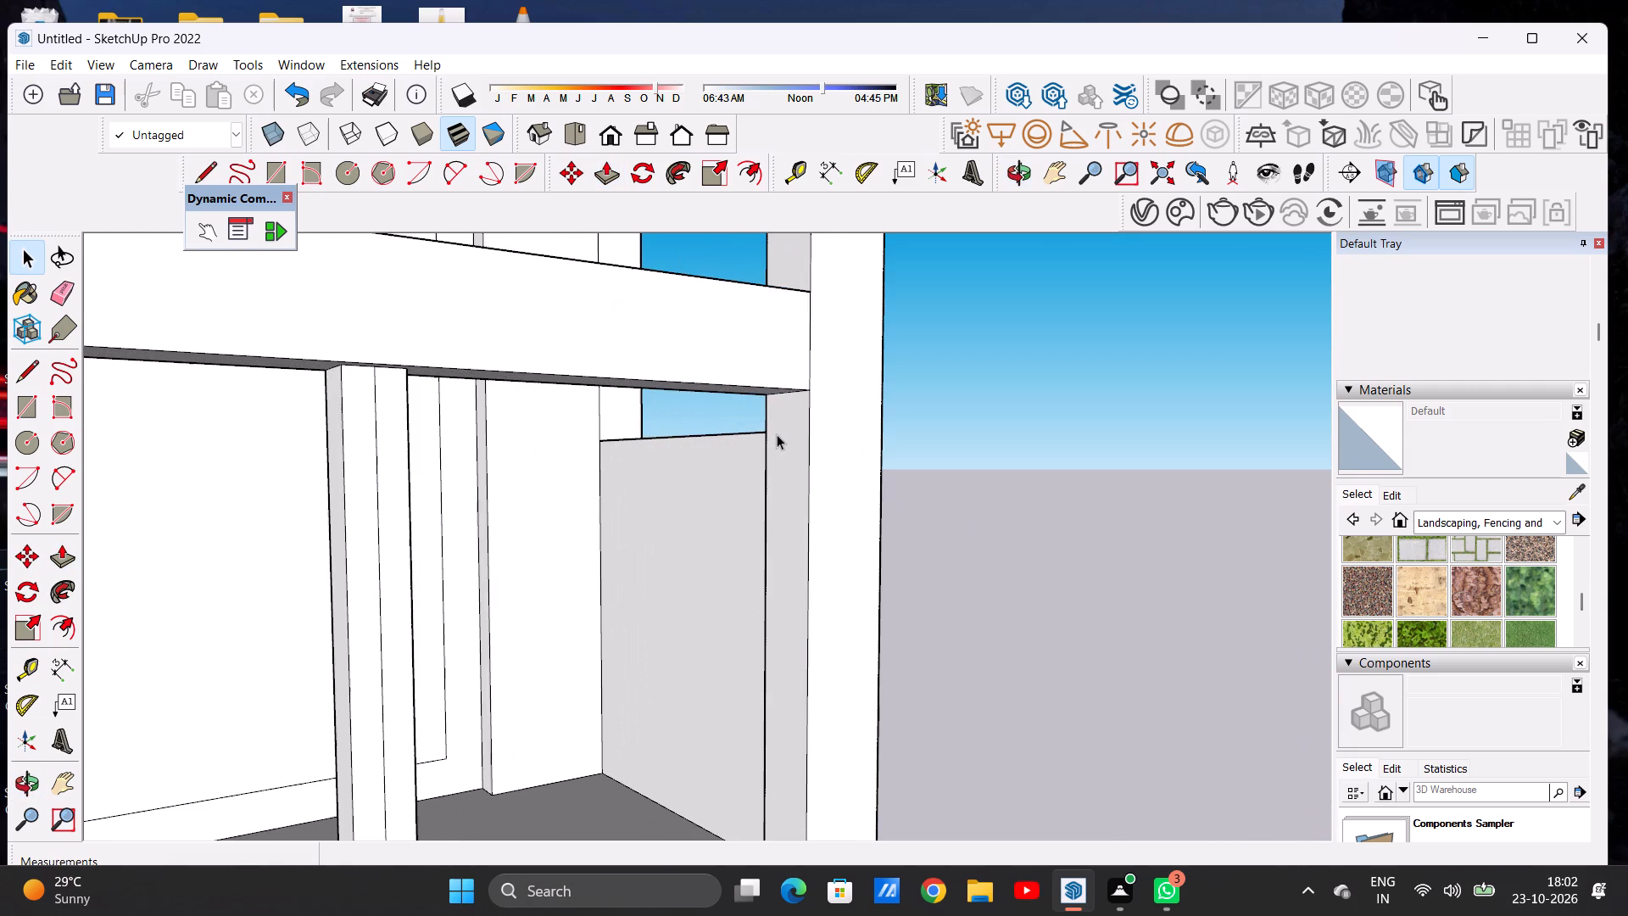
scroll(716, 645, "down", 4)
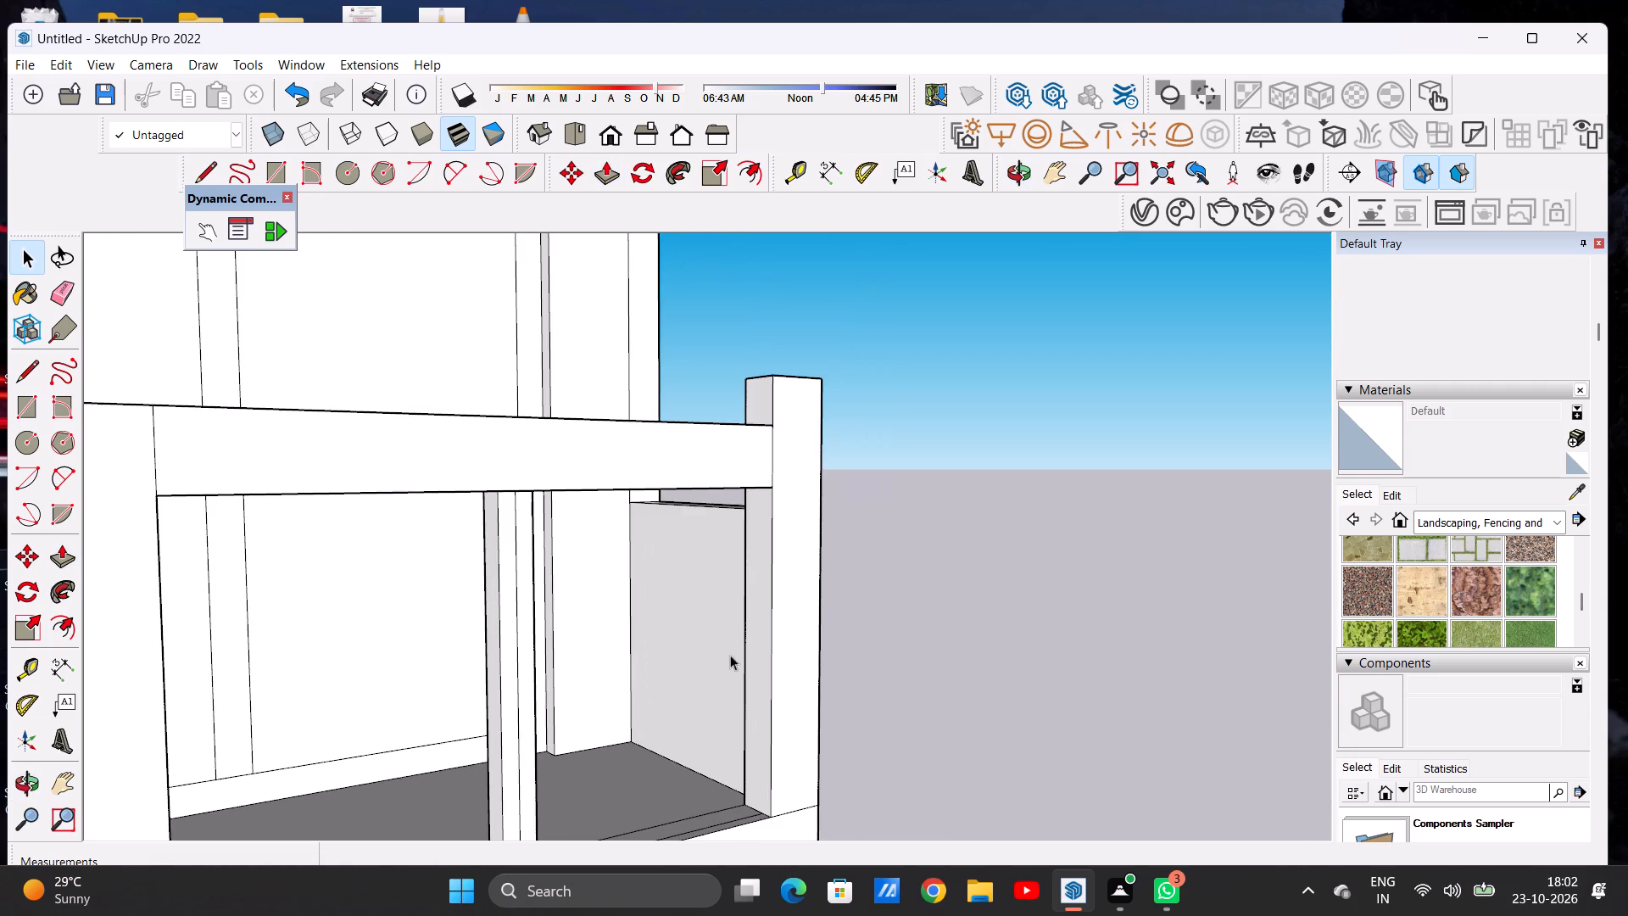
middle_click_drag(762, 760, 765, 791)
scroll(755, 805, "up", 6)
key("l")
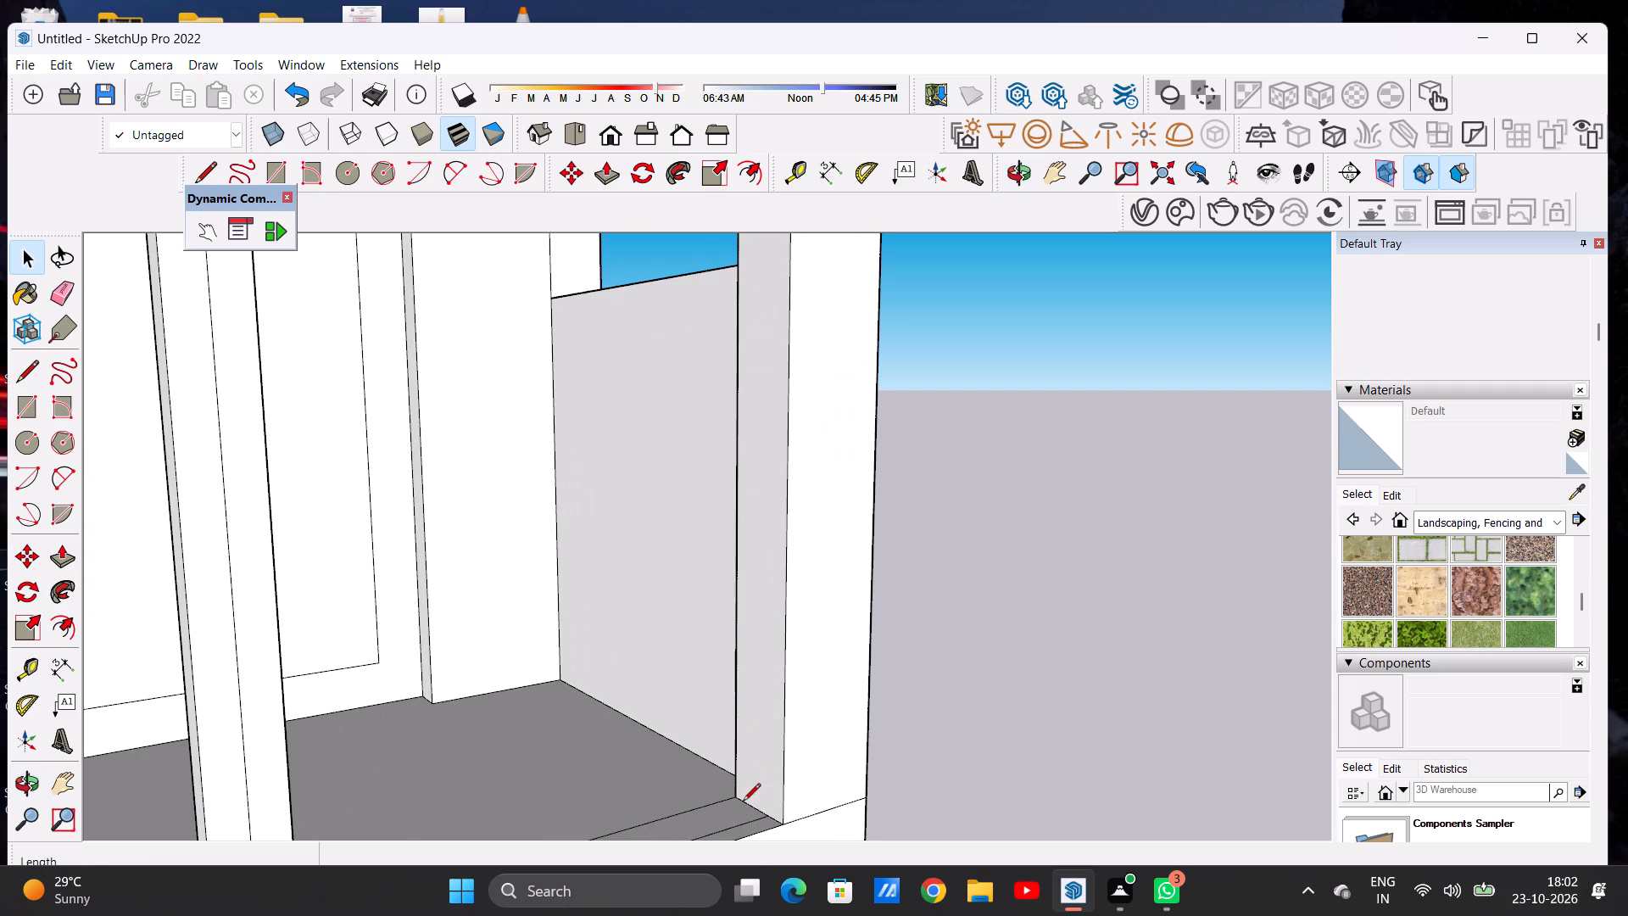
scroll(739, 775, "down", 6)
middle_click_drag(755, 824, 777, 868)
scroll(776, 762, "up", 5)
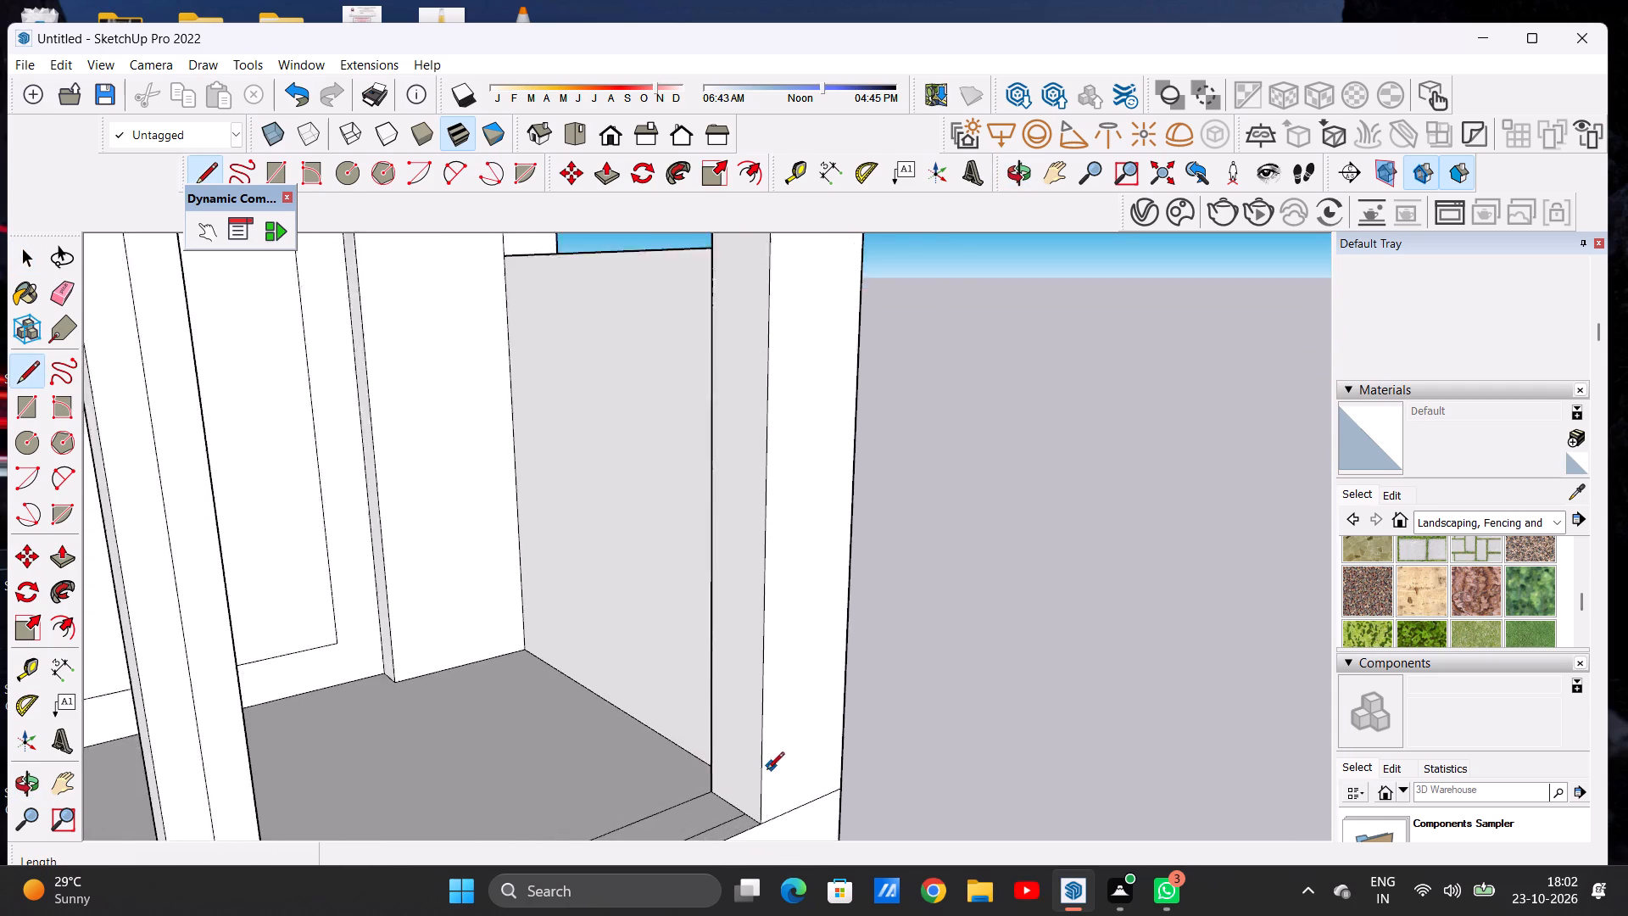
scroll(767, 771, "up", 8)
scroll(727, 705, "down", 6)
scroll(733, 779, "up", 7)
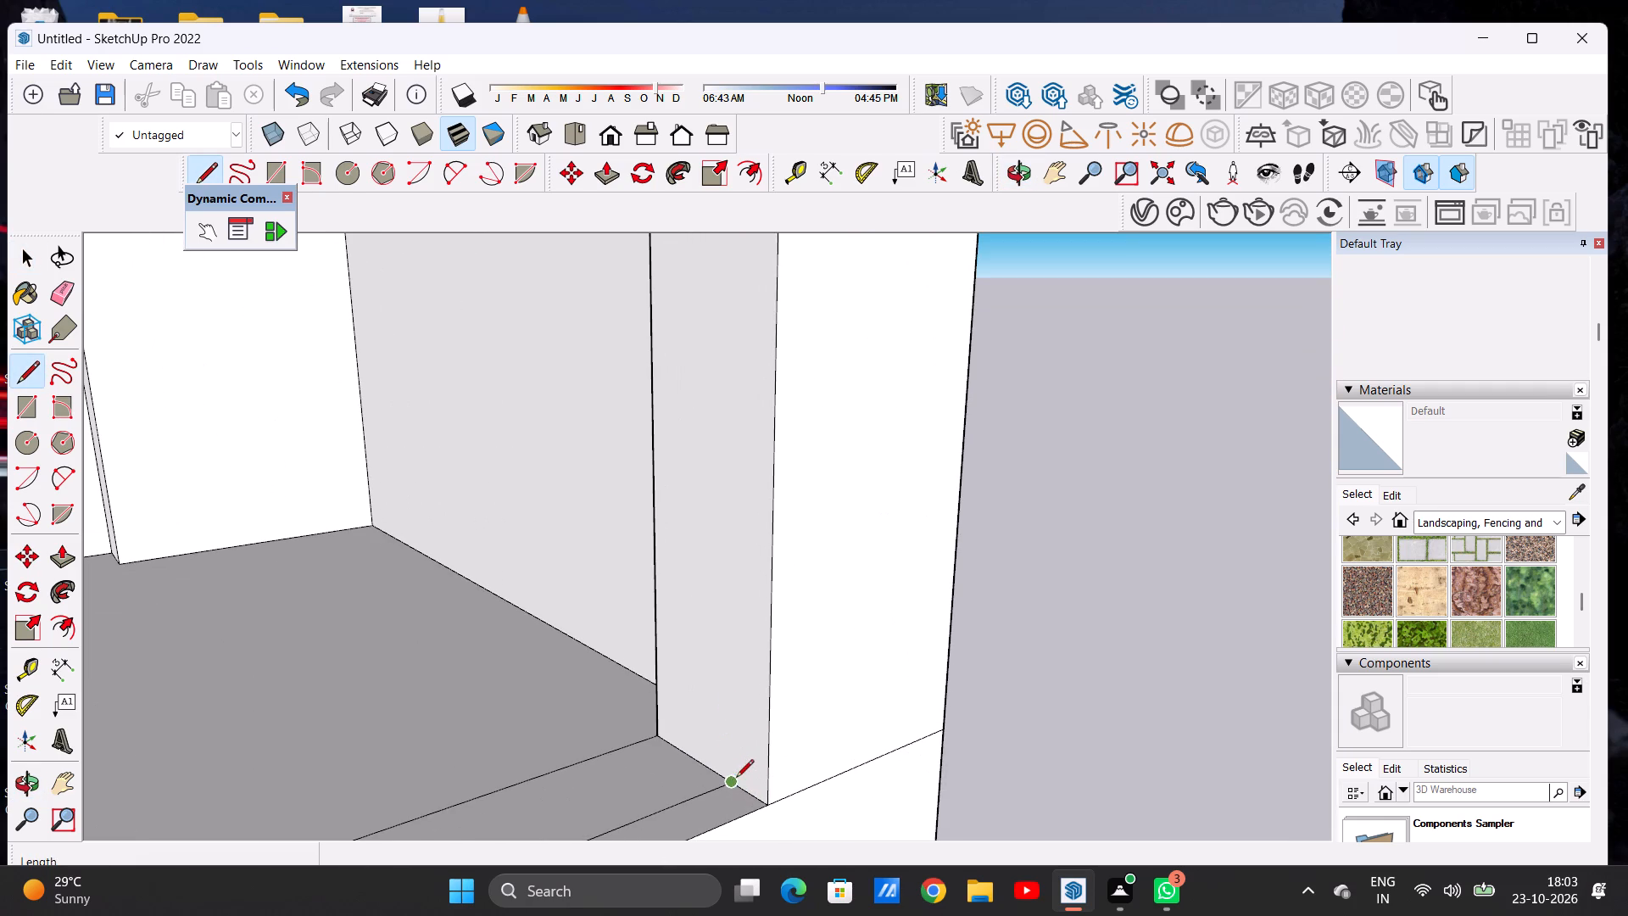
left_click(736, 779)
scroll(736, 702, "down", 15)
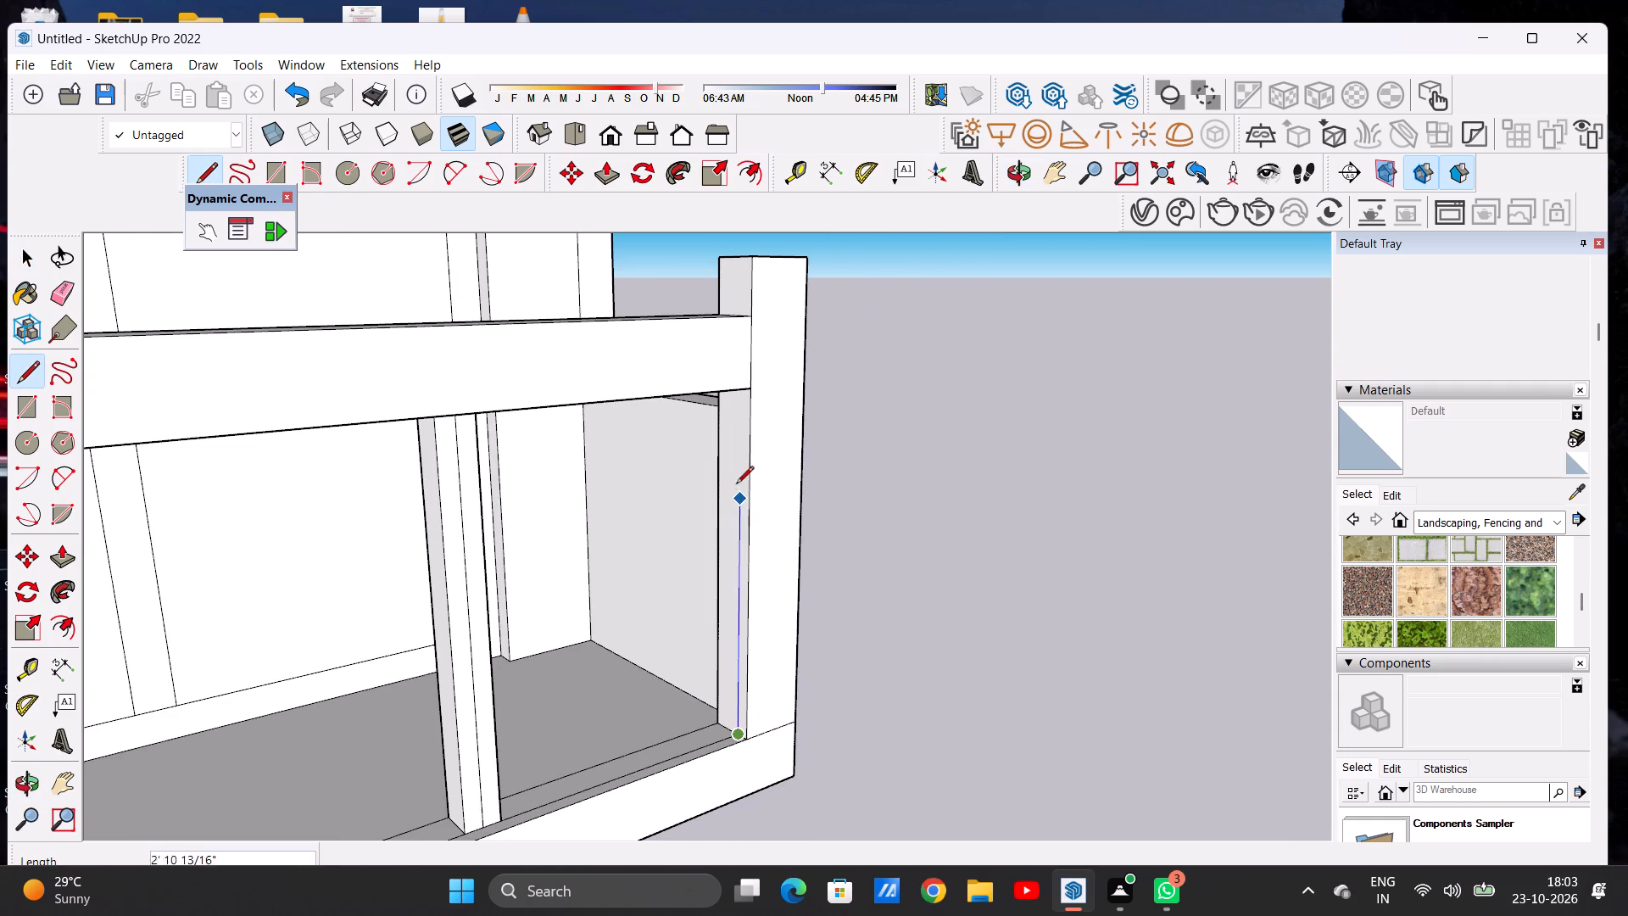
scroll(742, 450, "up", 6)
middle_click_drag(739, 444, 759, 291)
scroll(741, 386, "down", 2)
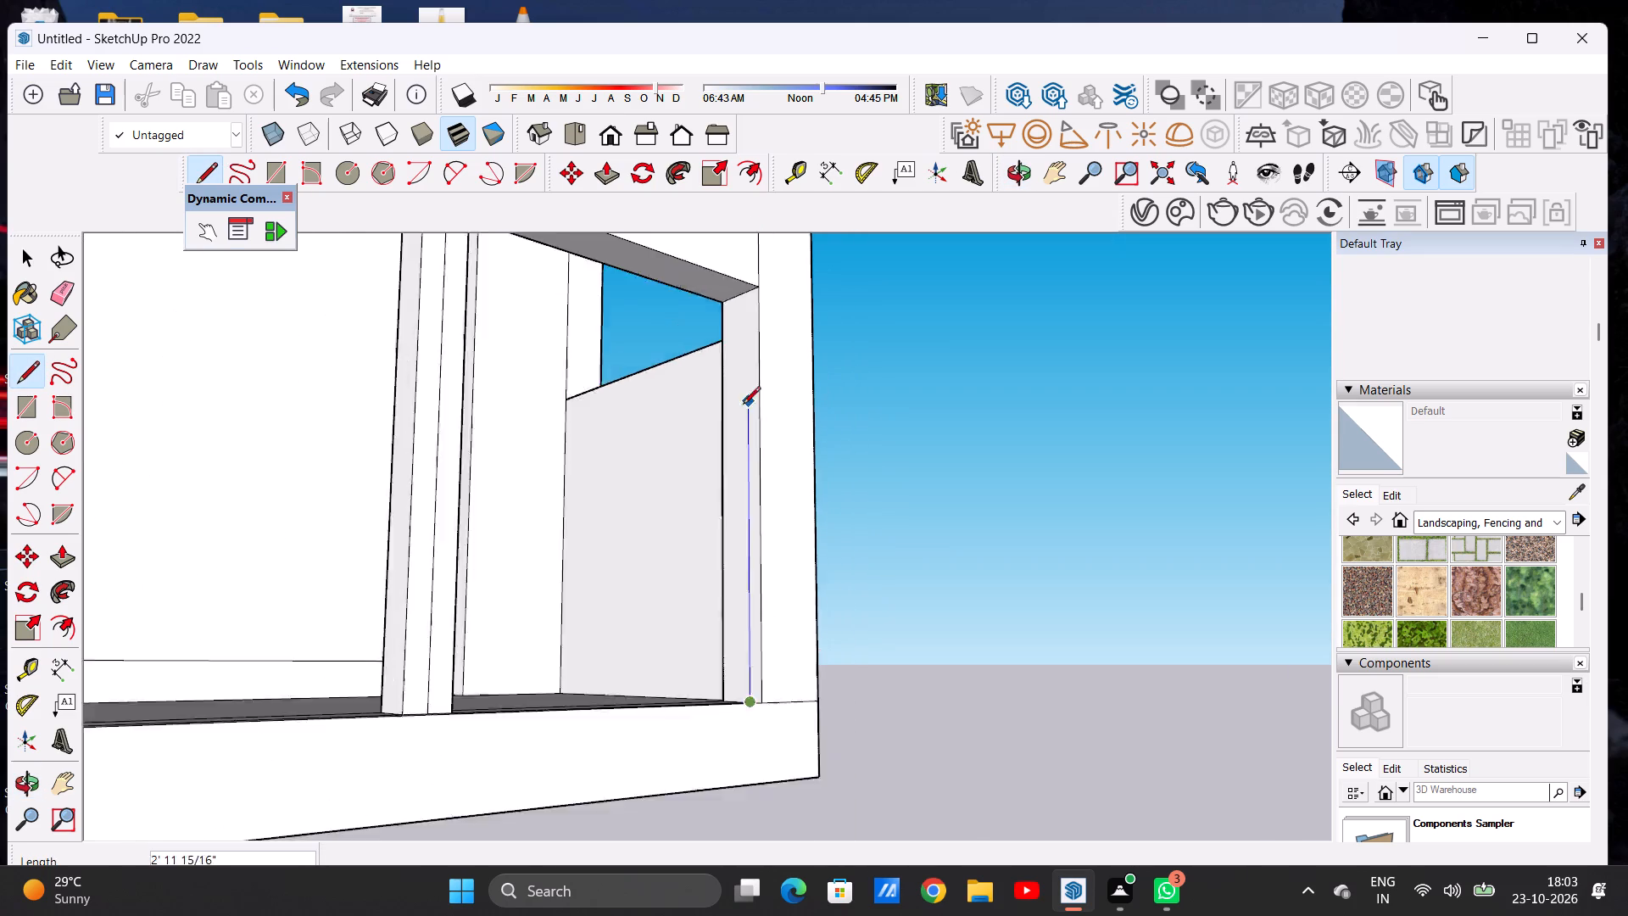
scroll(743, 405, "down", 7)
scroll(747, 322, "up", 1)
scroll(747, 322, "down", 1)
scroll(747, 322, "up", 12)
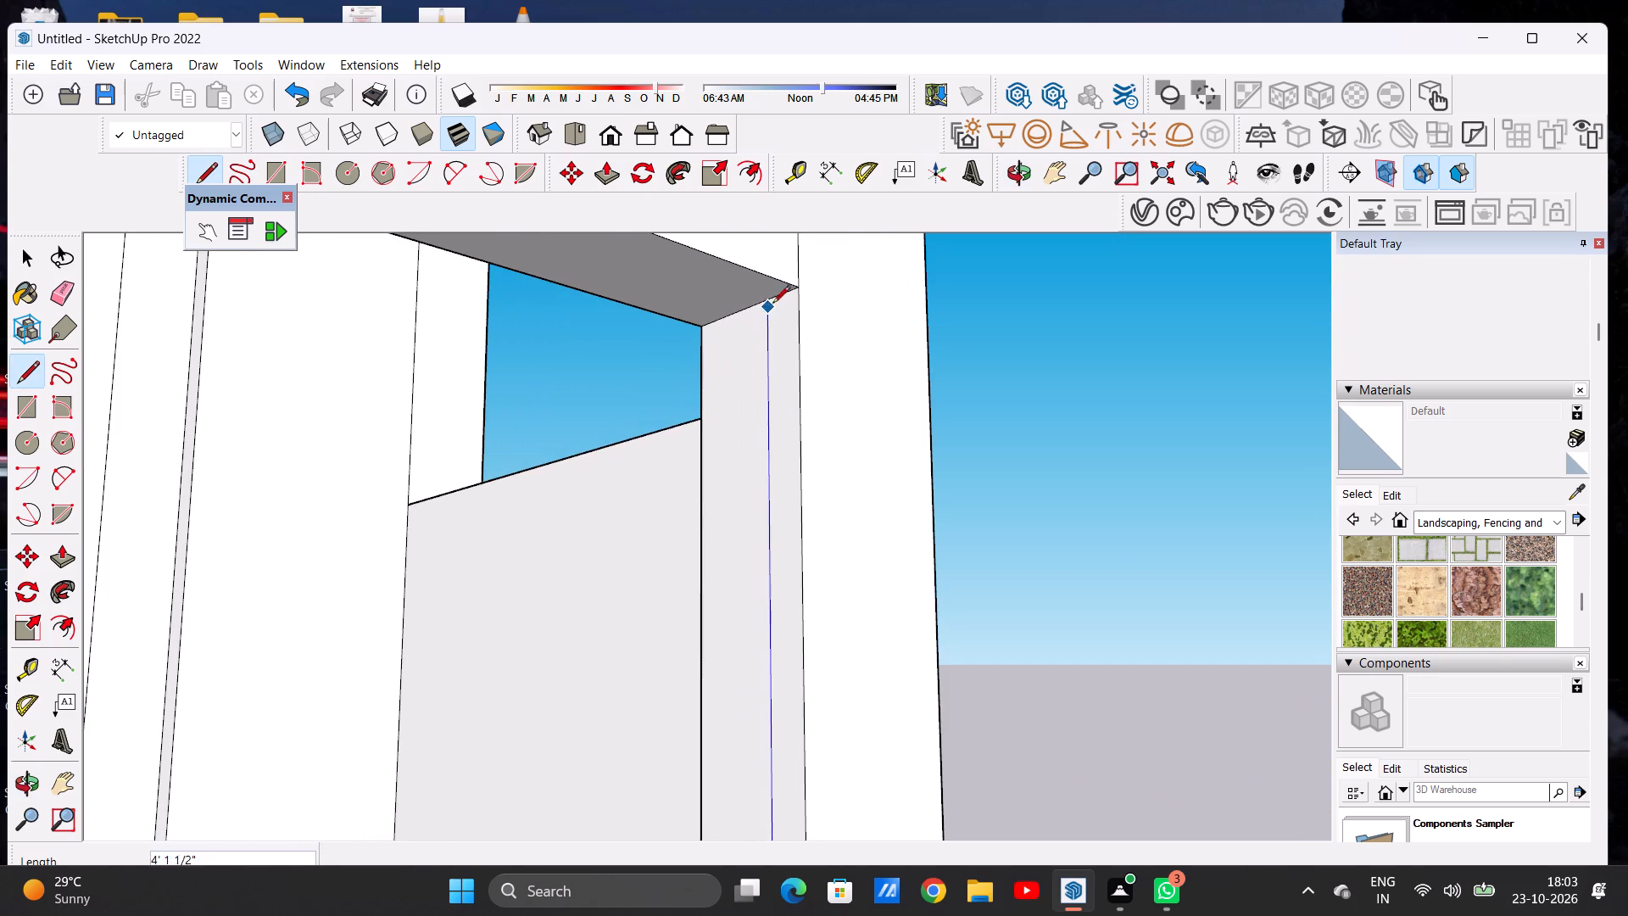
left_click(778, 293)
key("space")
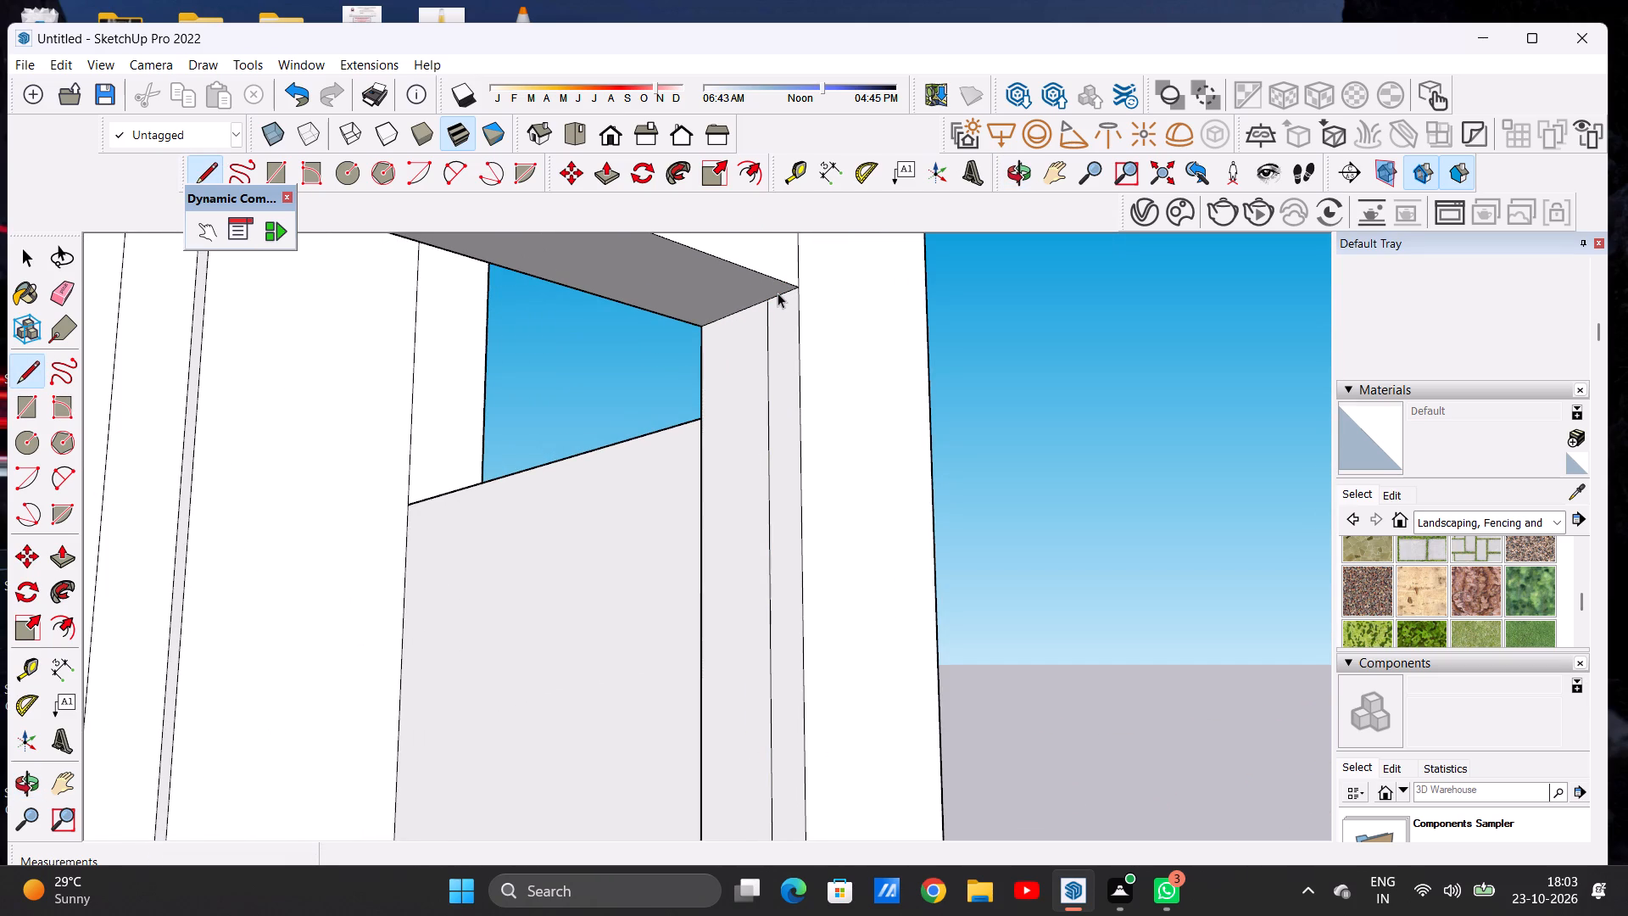
Draw a vertical line about 4' 1 7/8" up the inner side face of the pillar opposite the corner pillar, from curb to beam underside.
scroll(746, 393, "down", 19)
scroll(615, 435, "down", 1)
middle_click_drag(612, 435, 216, 505)
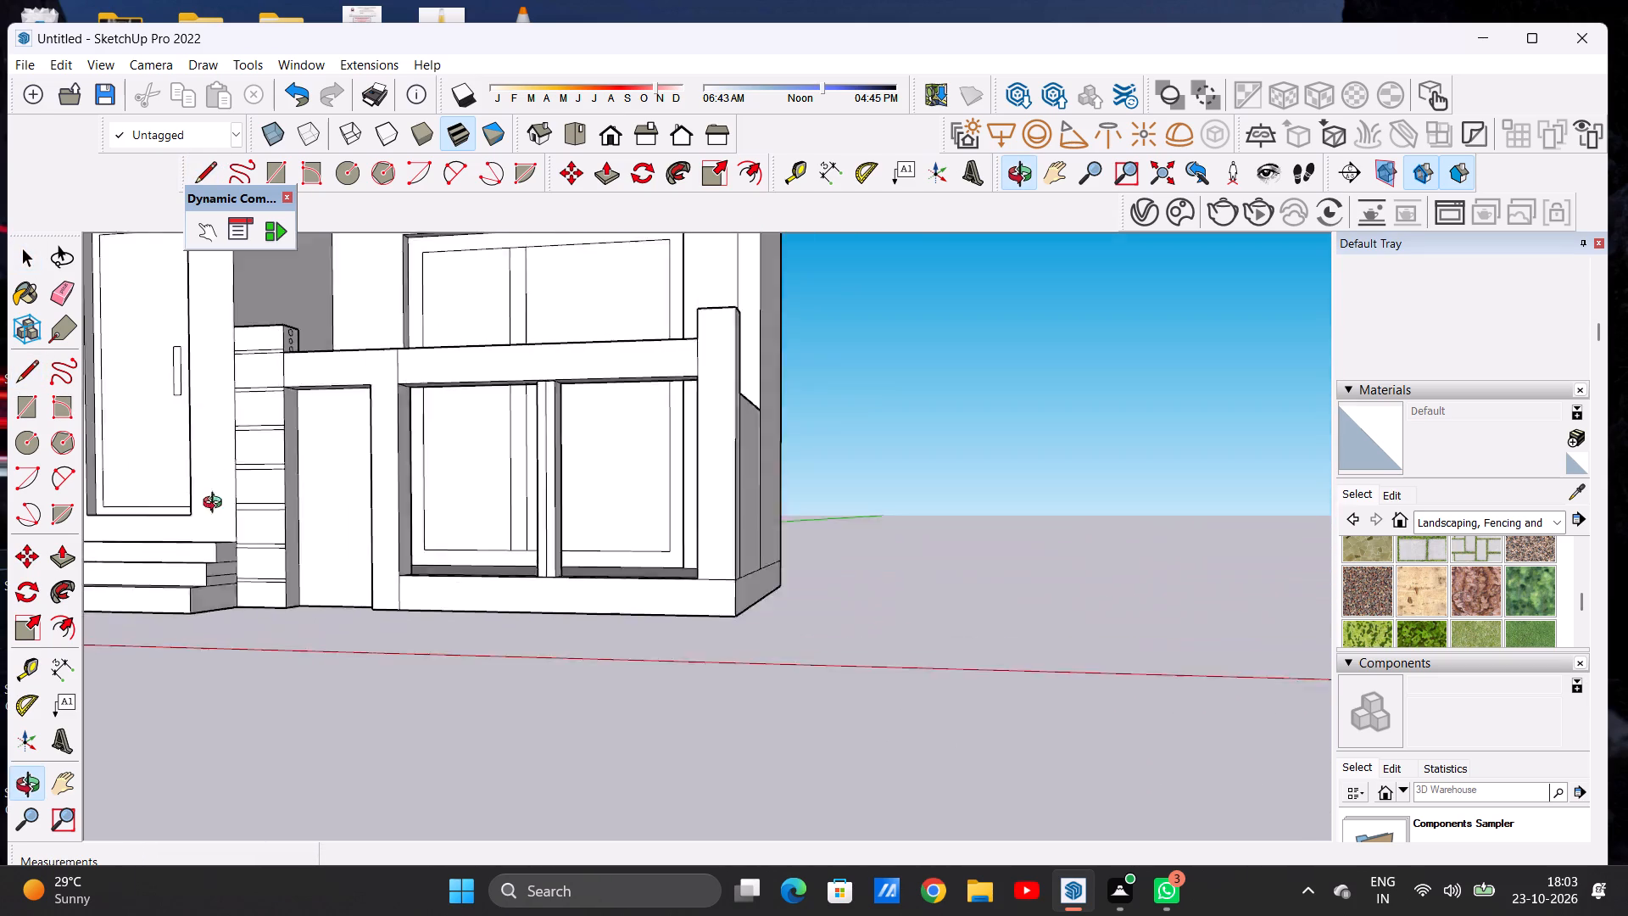
middle_click_drag(216, 505, 107, 548)
scroll(512, 445, "up", 7)
middle_click_drag(519, 589, 322, 631)
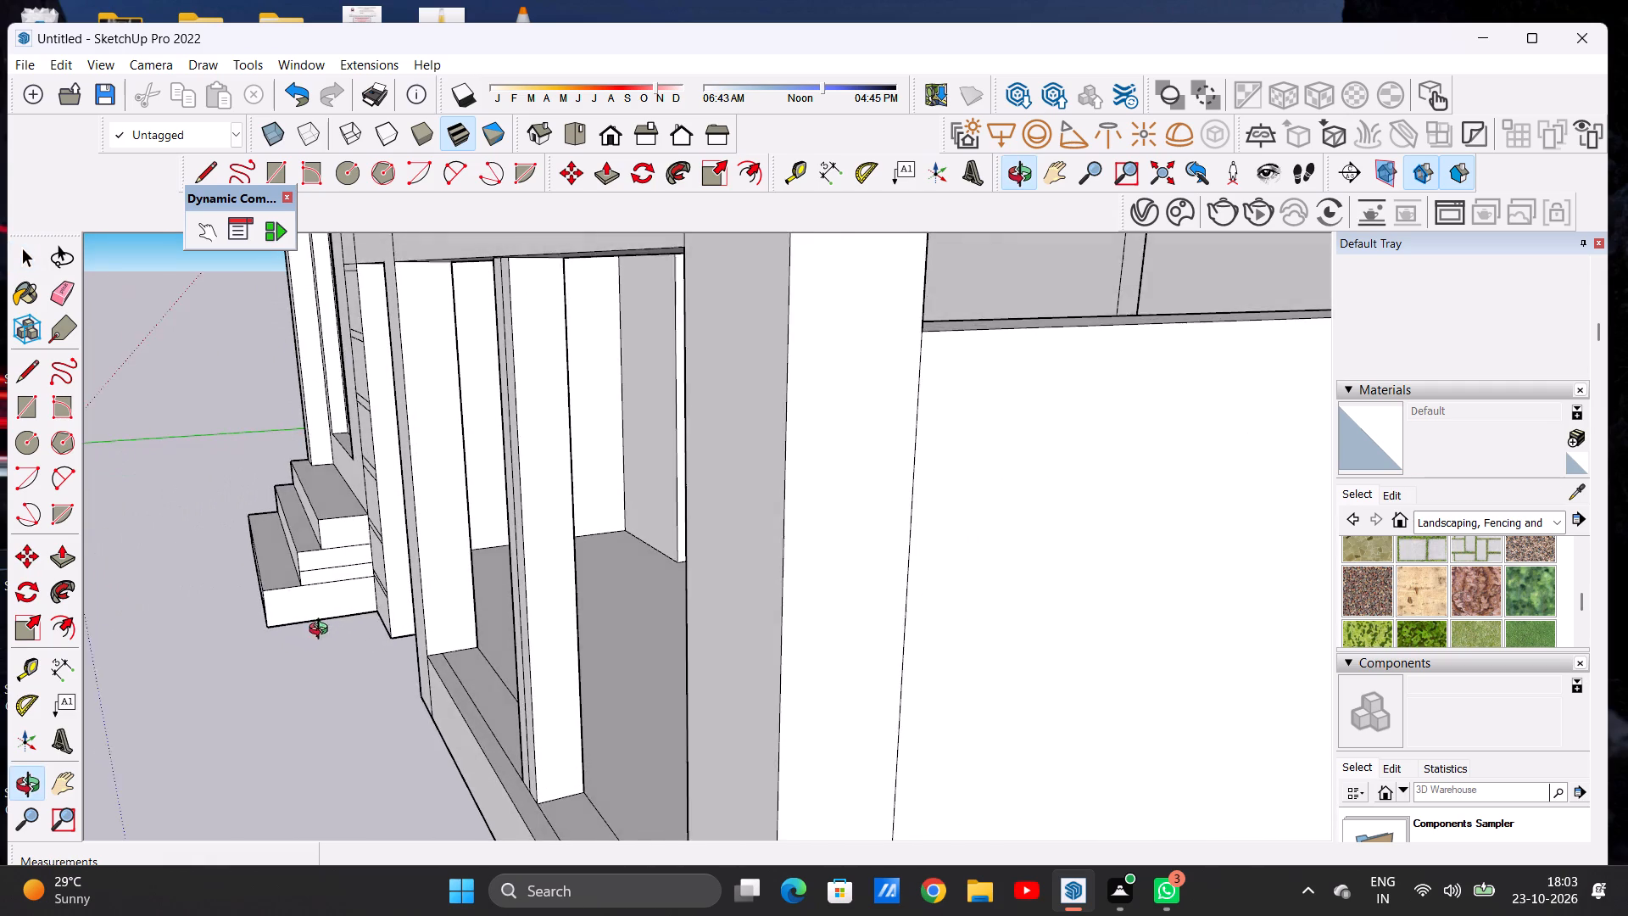
middle_click_drag(322, 631, 323, 630)
scroll(482, 622, "up", 2)
key("l")
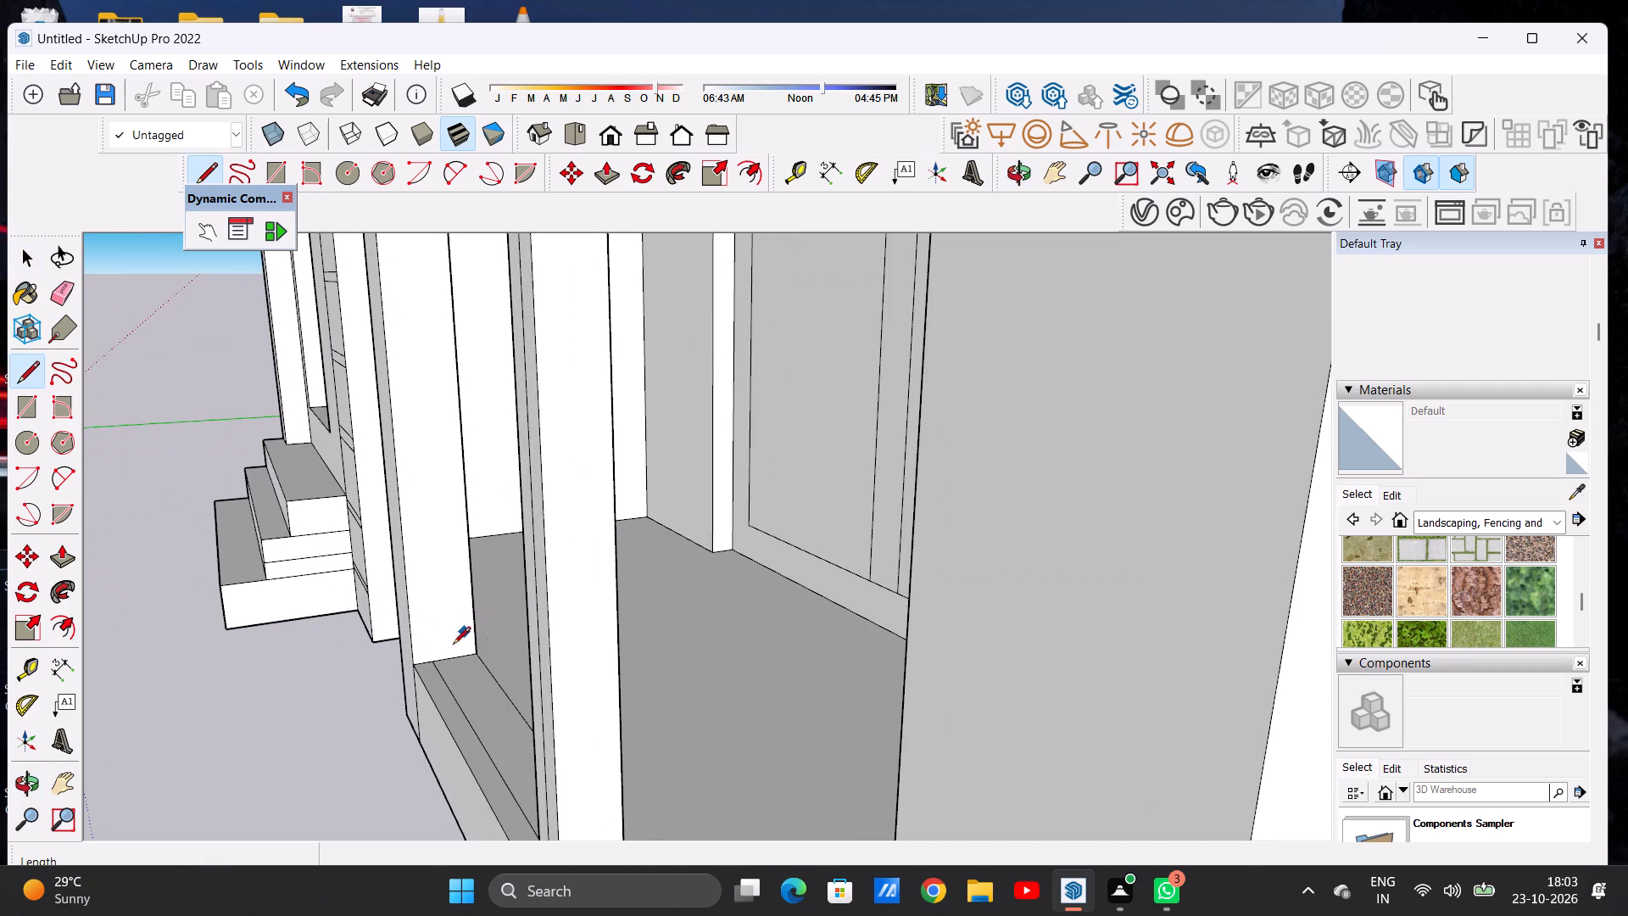
left_click(440, 661)
scroll(440, 589, "down", 7)
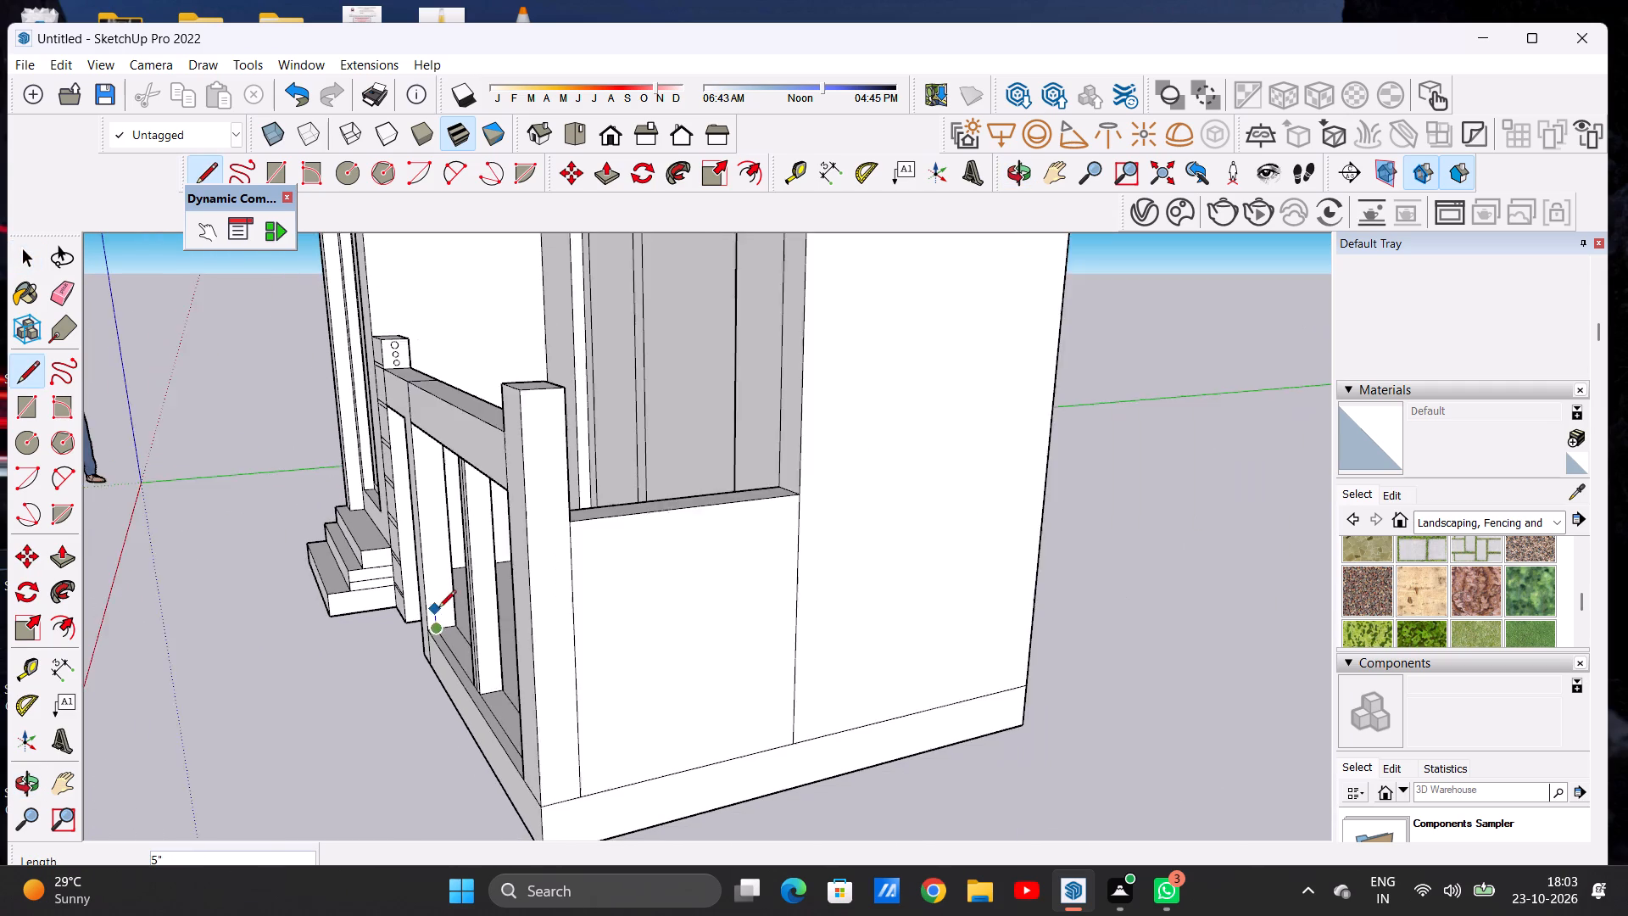
scroll(438, 609, "down", 4)
scroll(428, 465, "up", 10)
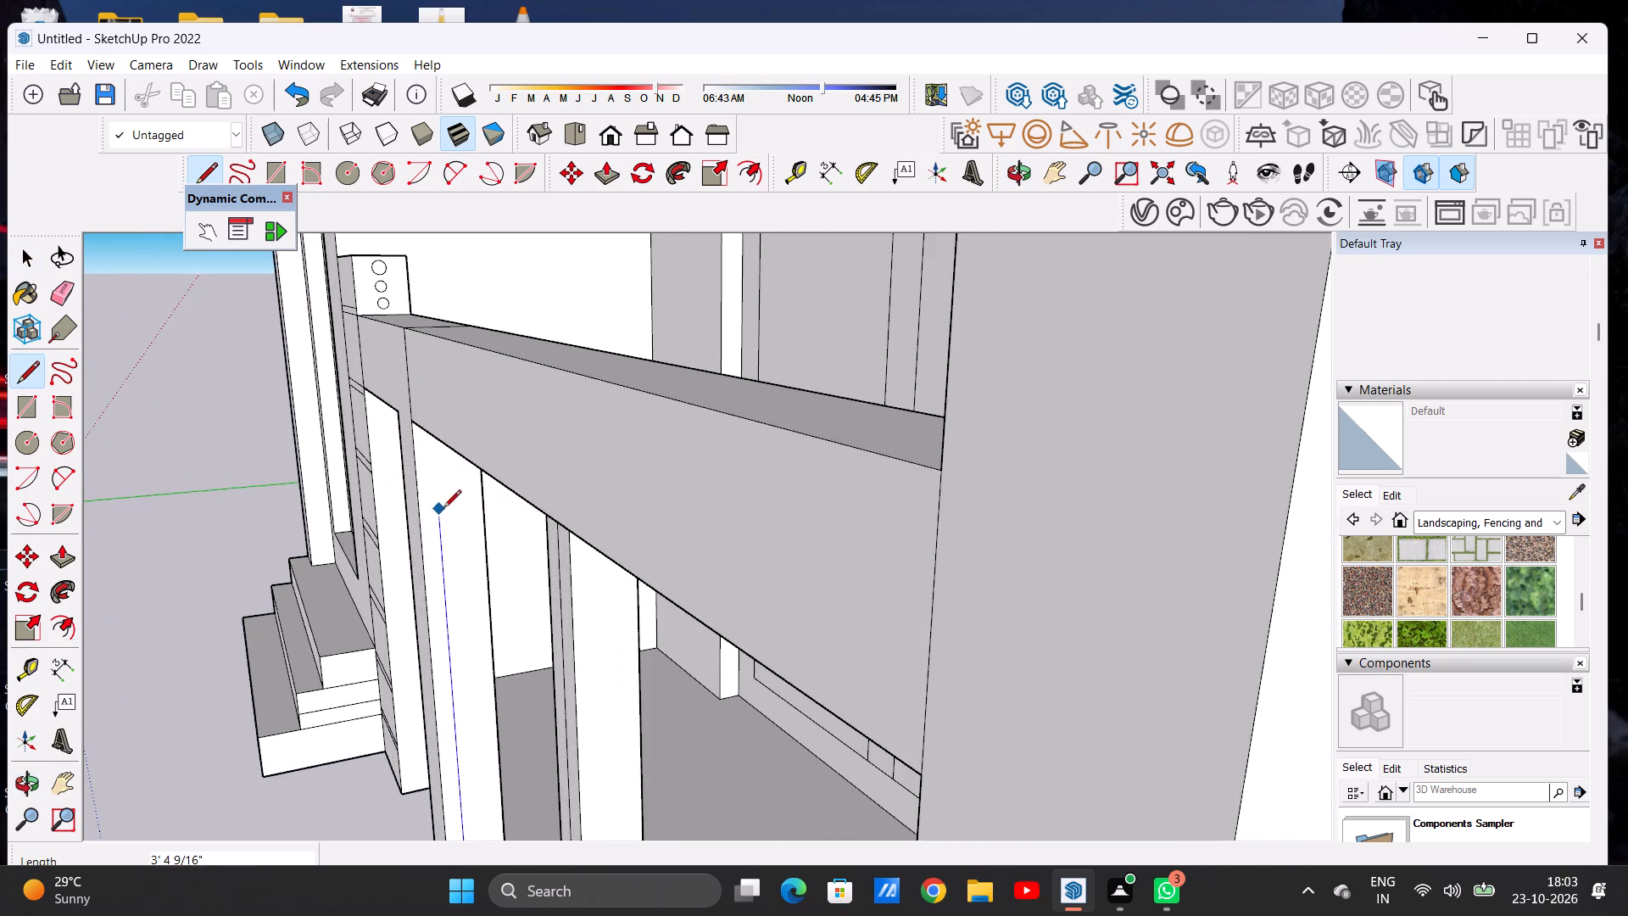
middle_click_drag(443, 509, 440, 405)
scroll(441, 387, "up", 2)
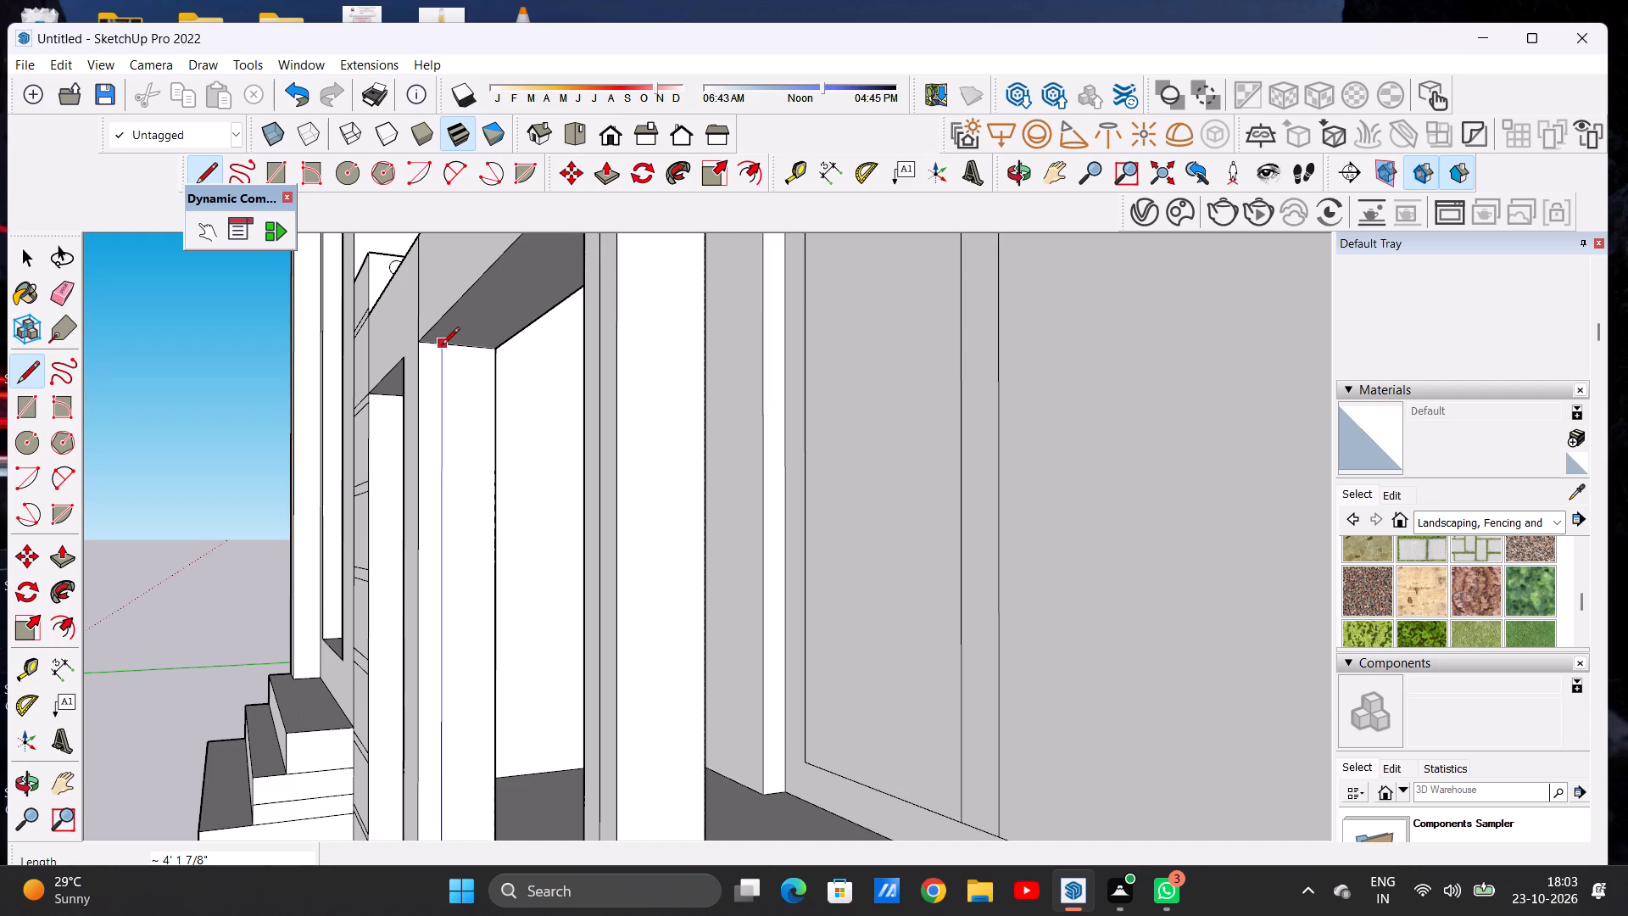
left_click(442, 346)
key("space")
Draw a line about 4 11/16" long across the corner pillar's inner side face, just below the beam, marking a small rectangle.
scroll(468, 422, "down", 4)
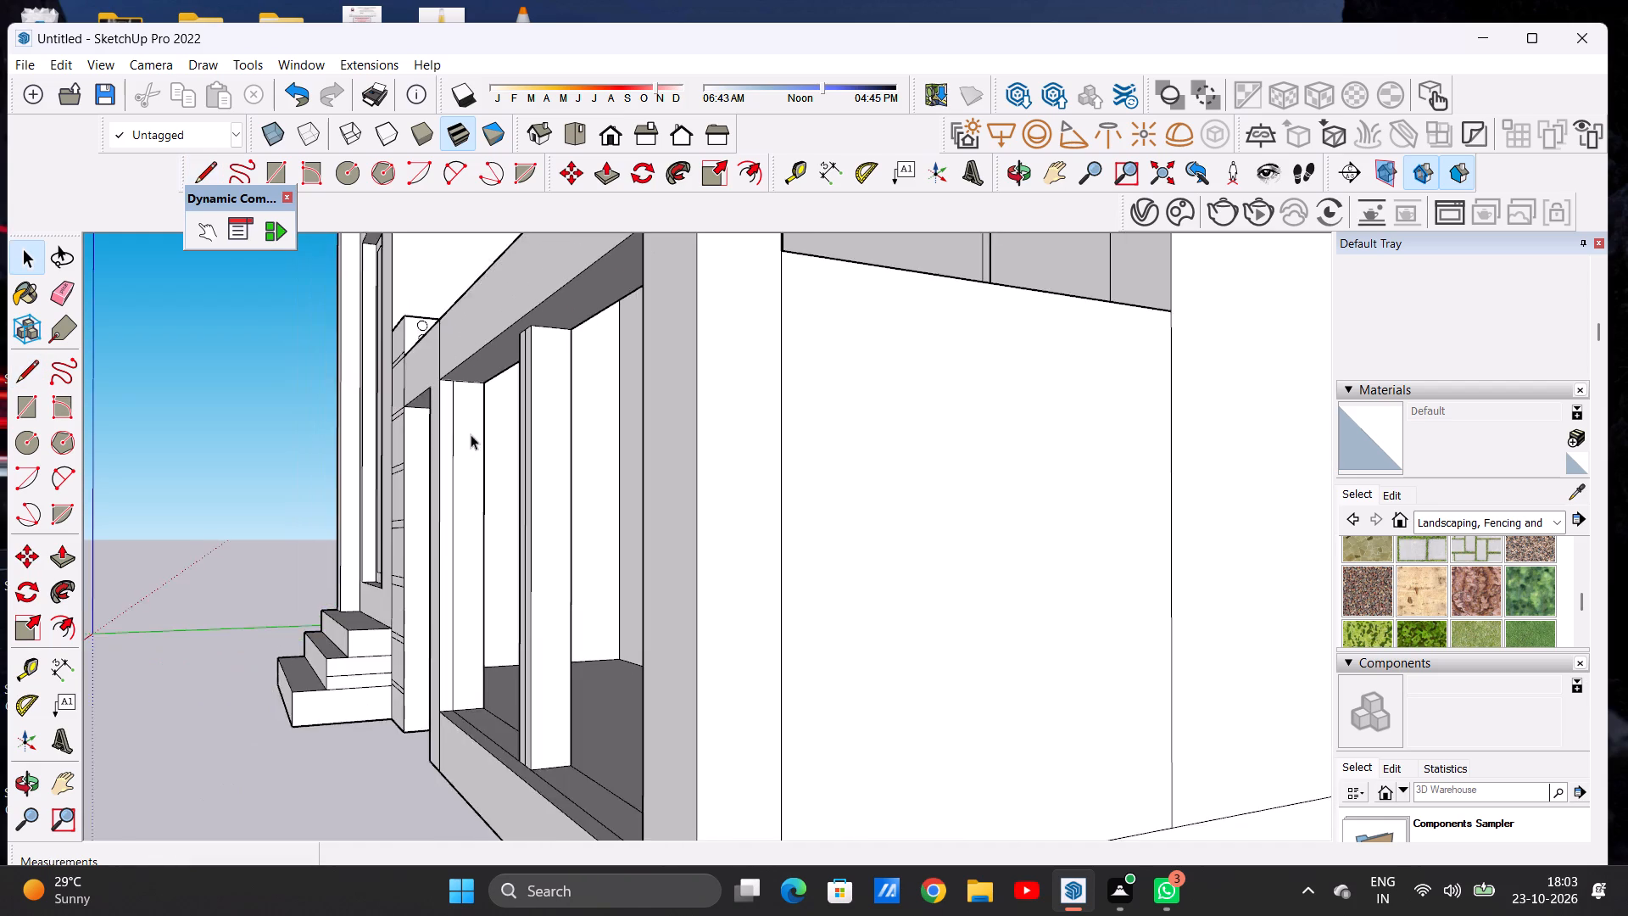
scroll(471, 434, "down", 10)
middle_click_drag(381, 494, 789, 562)
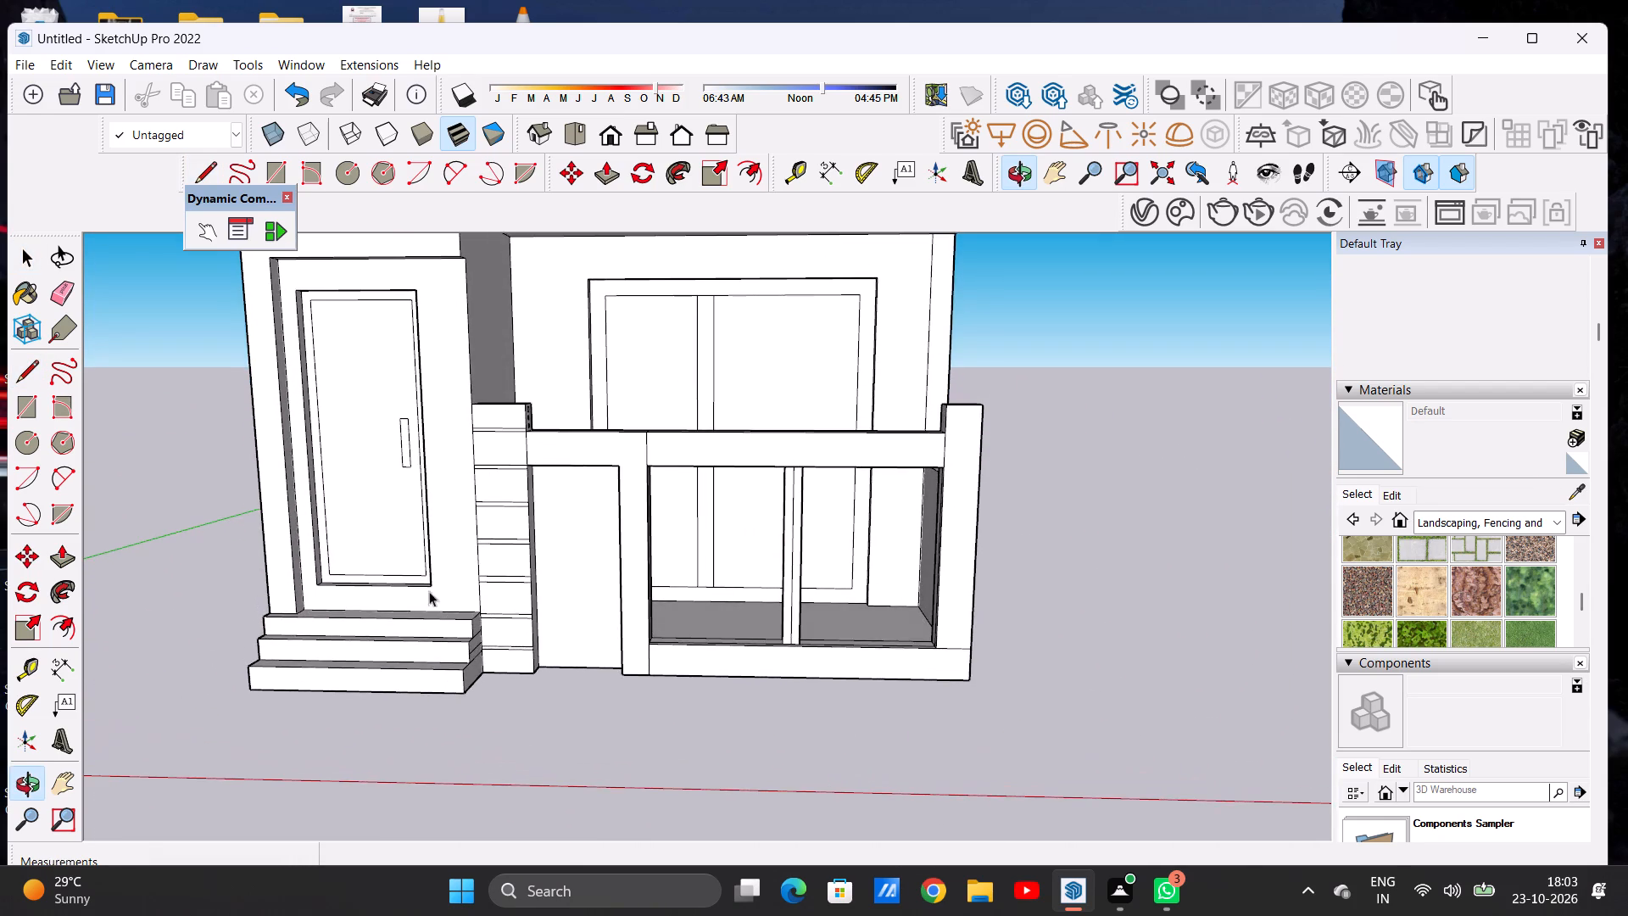
scroll(387, 597, "down", 4)
middle_click_drag(567, 629, 811, 620)
scroll(759, 500, "up", 4)
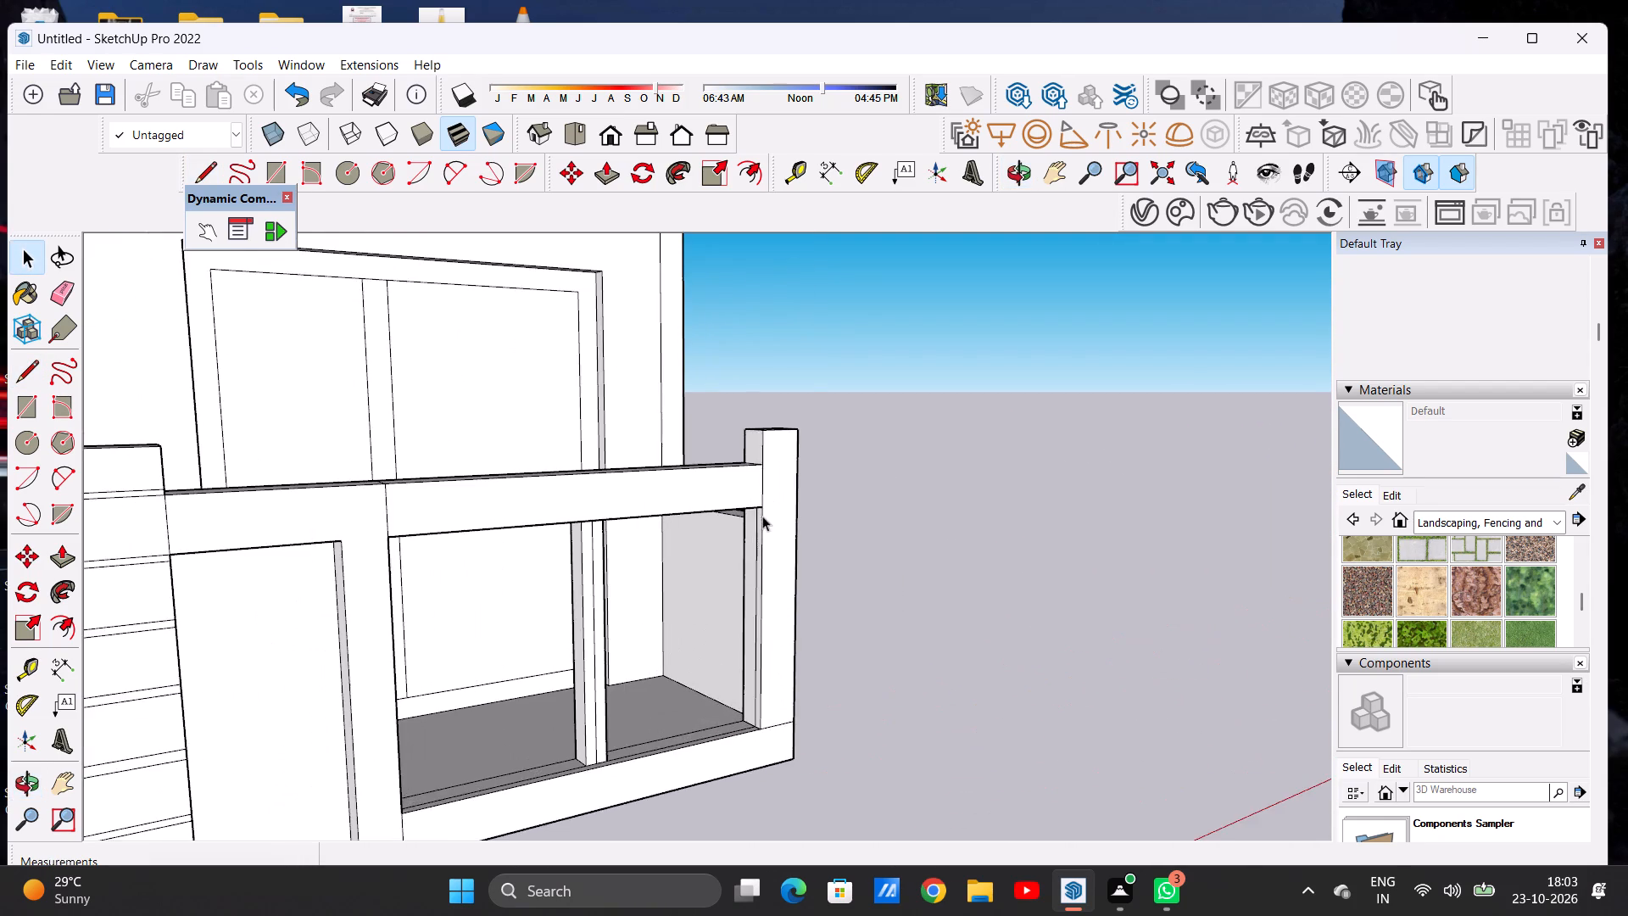
scroll(762, 516, "up", 5)
middle_click_drag(751, 550, 764, 469)
scroll(755, 506, "up", 2)
scroll(755, 506, "down", 1)
scroll(755, 506, "up", 1)
scroll(755, 506, "down", 1)
scroll(755, 506, "up", 5)
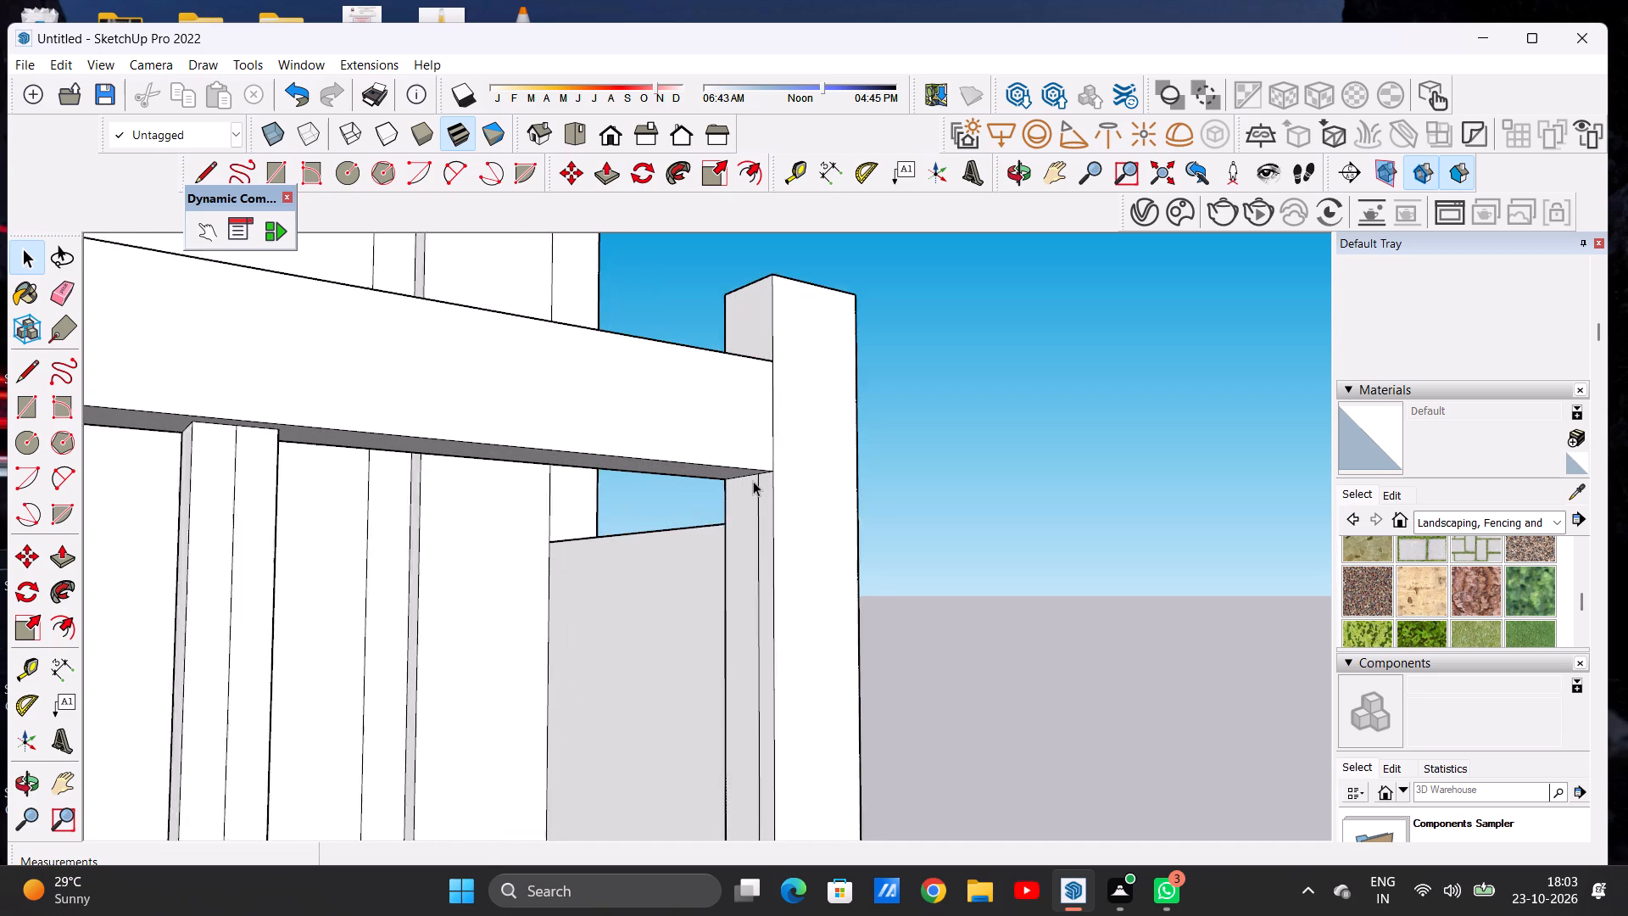
scroll(753, 481, "up", 1)
key("l")
scroll(728, 488, "up", 4)
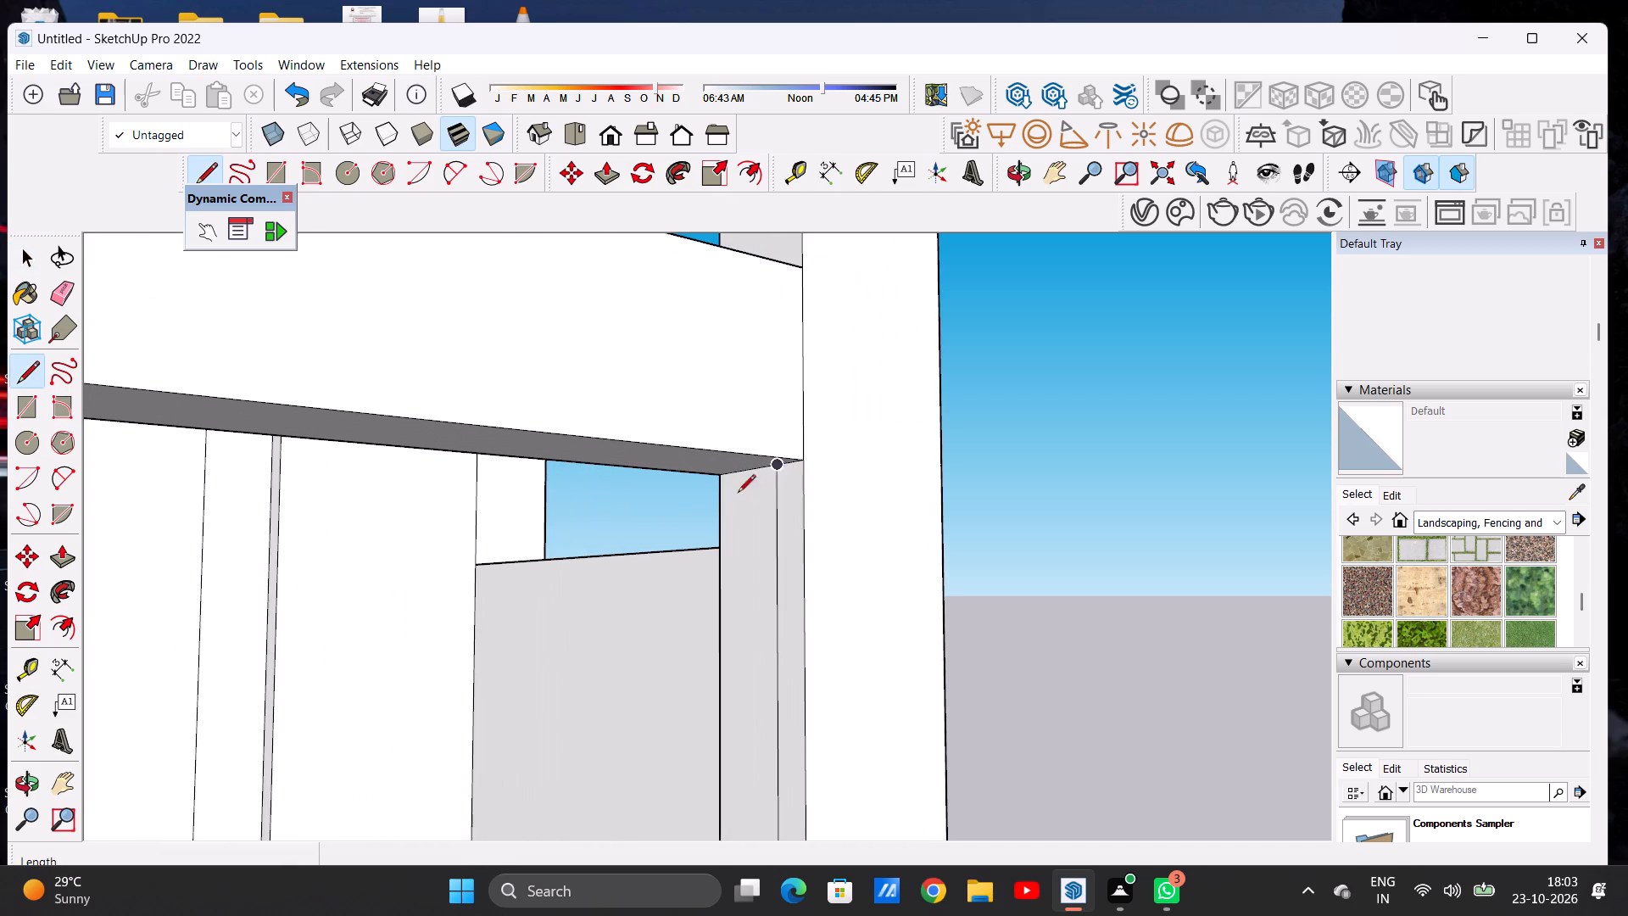
left_click(716, 504)
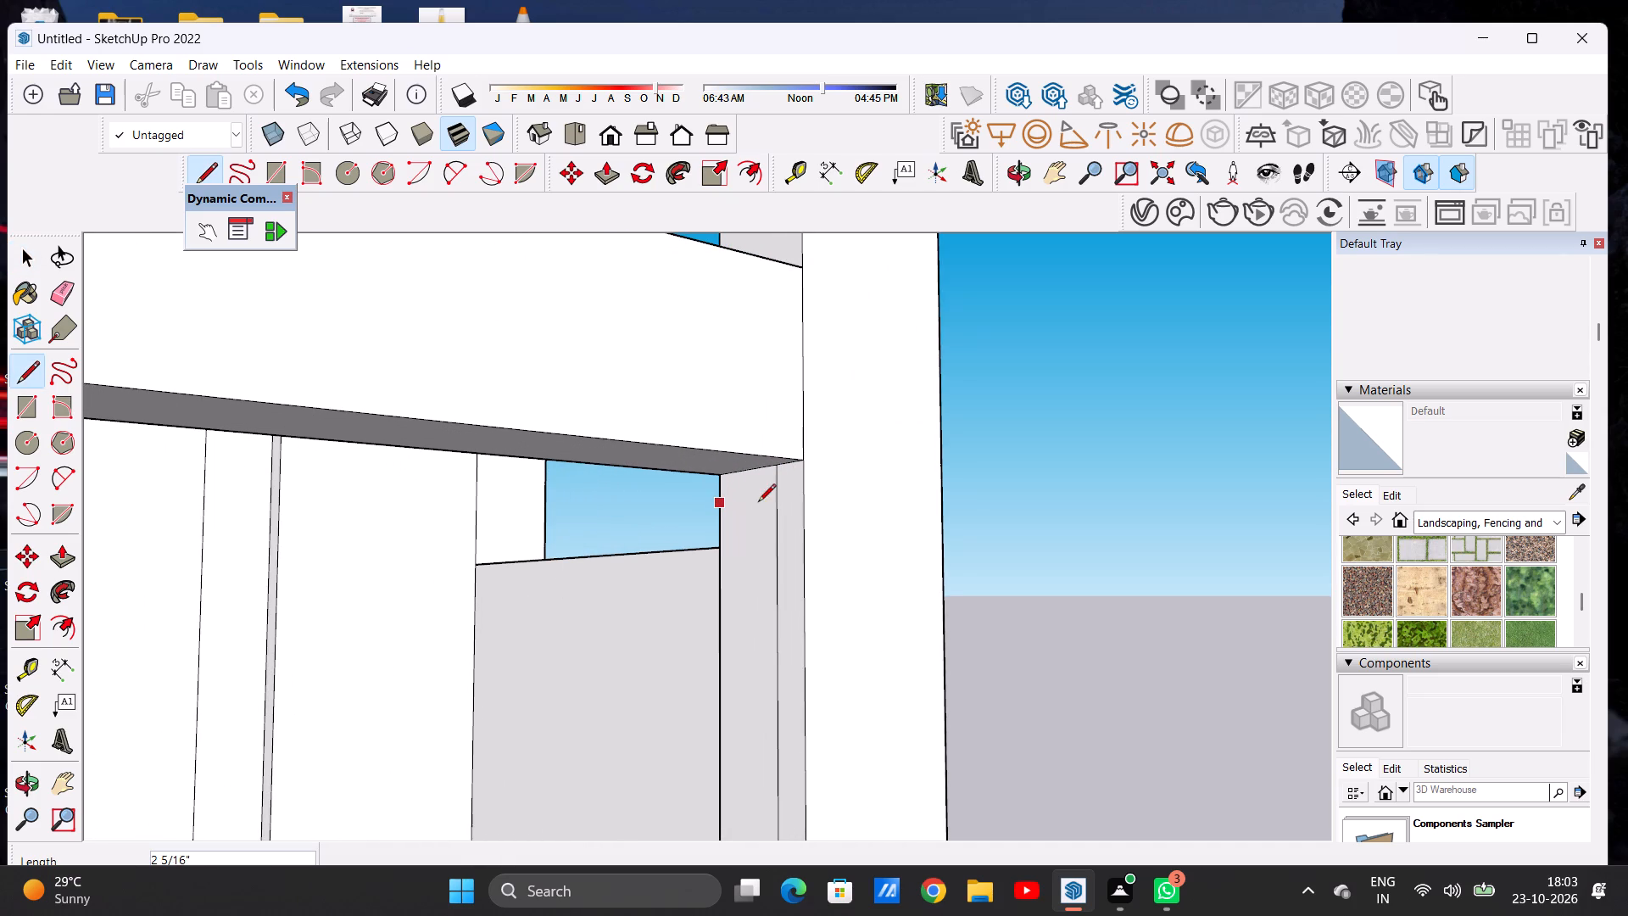
left_click(776, 500)
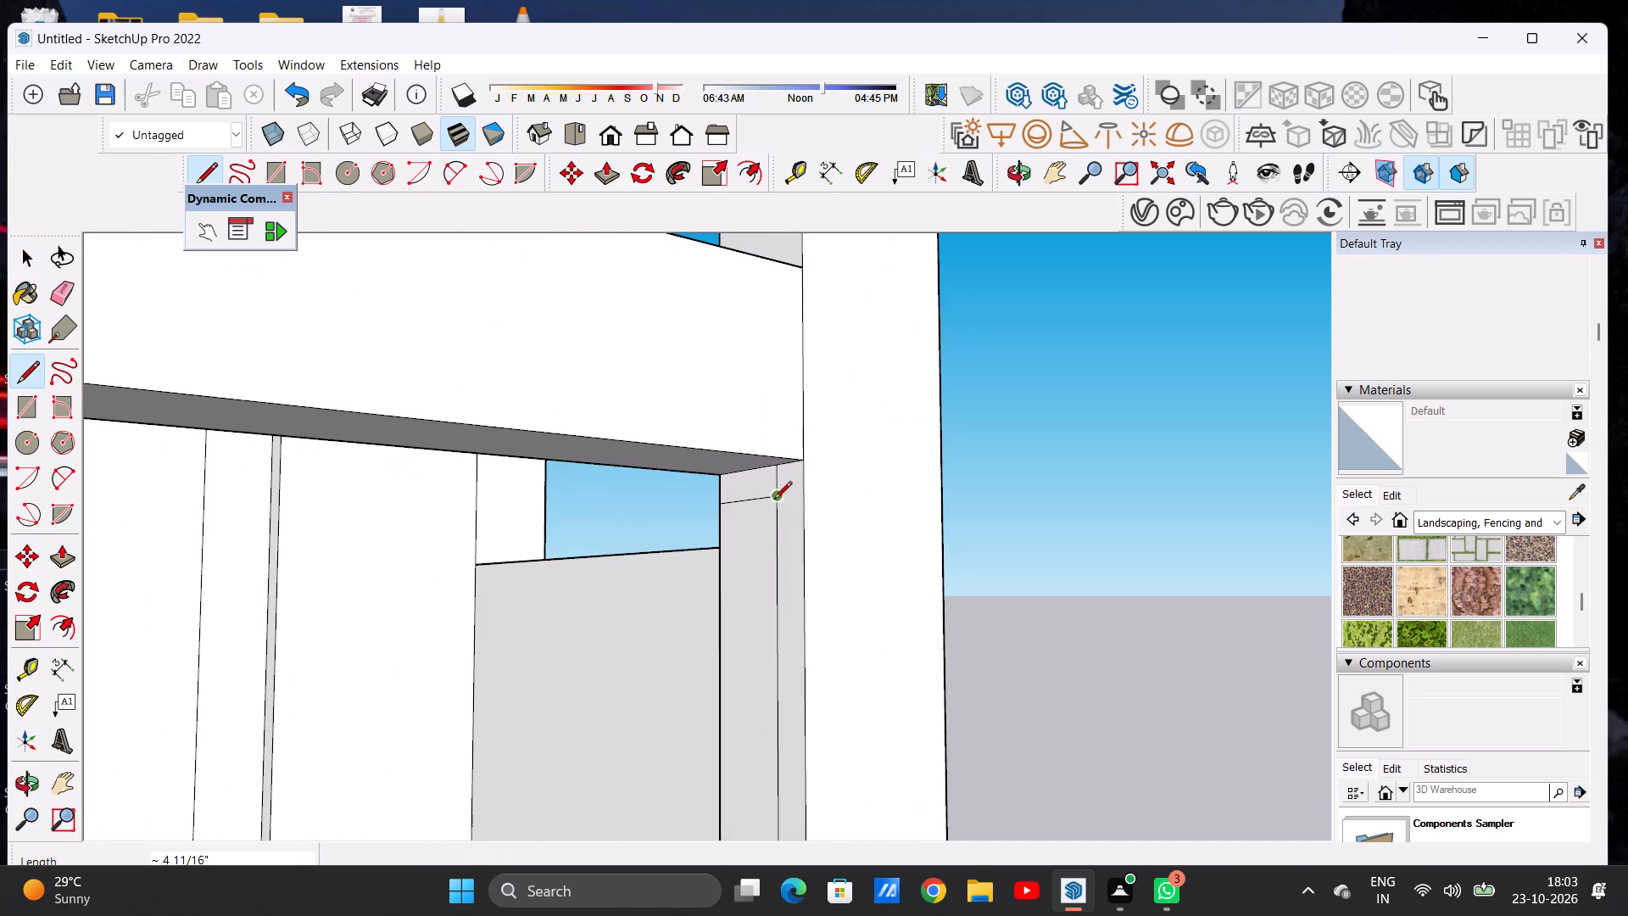
Push/Pull the small rectangle on the corner pillar about 3' 1 3/8" along the beam's underside to the central upright.
key("p")
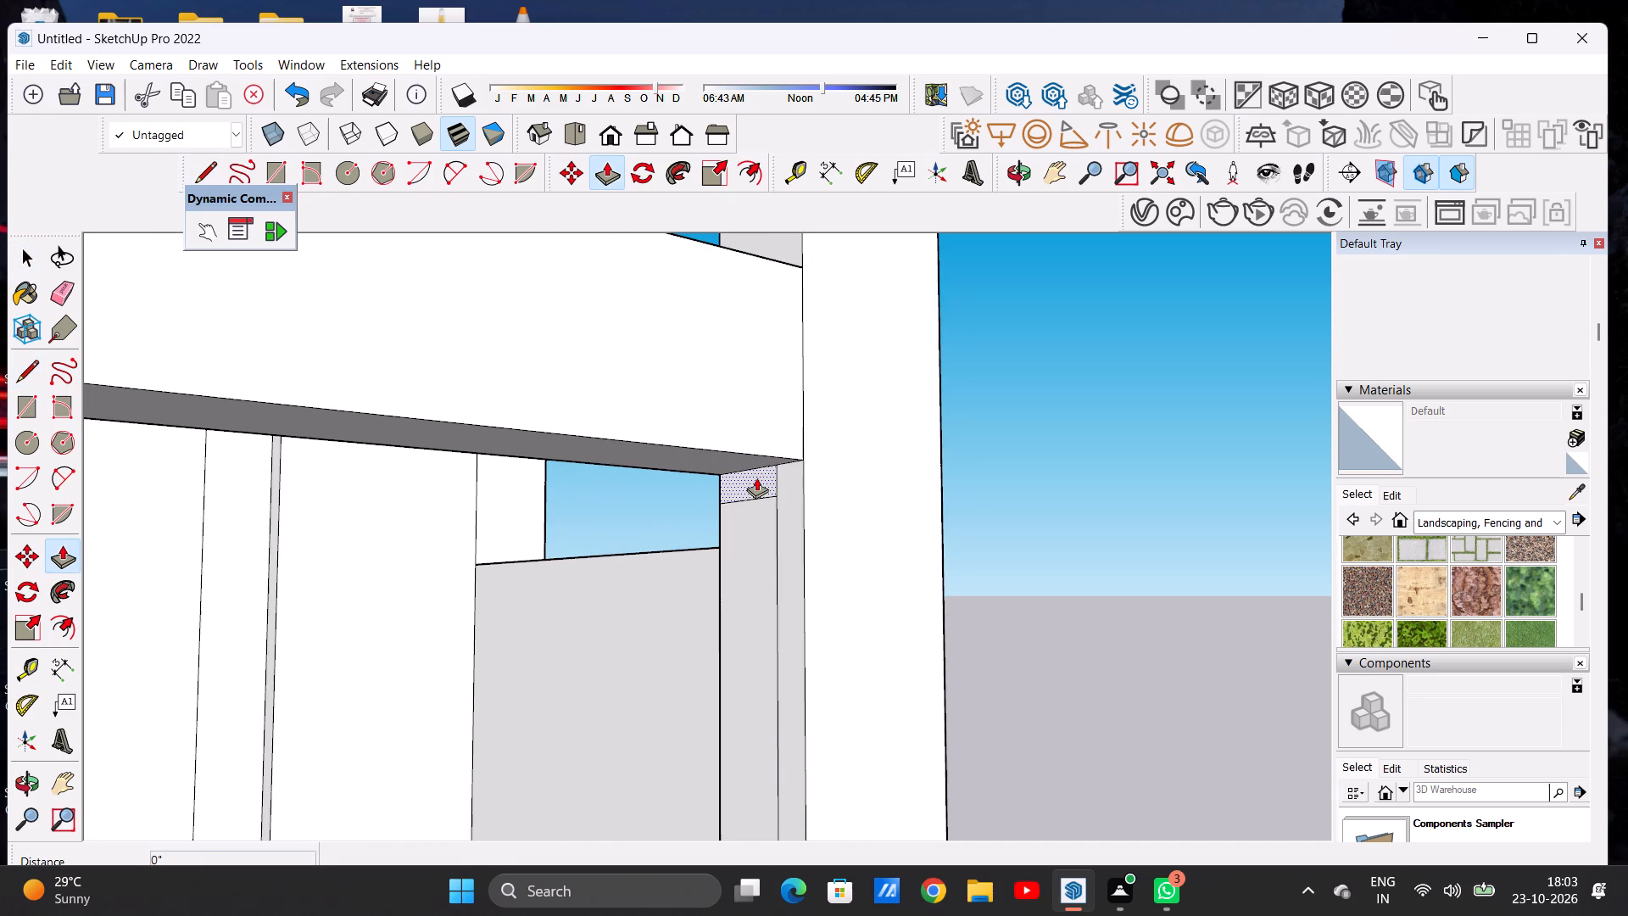
left_click(756, 477)
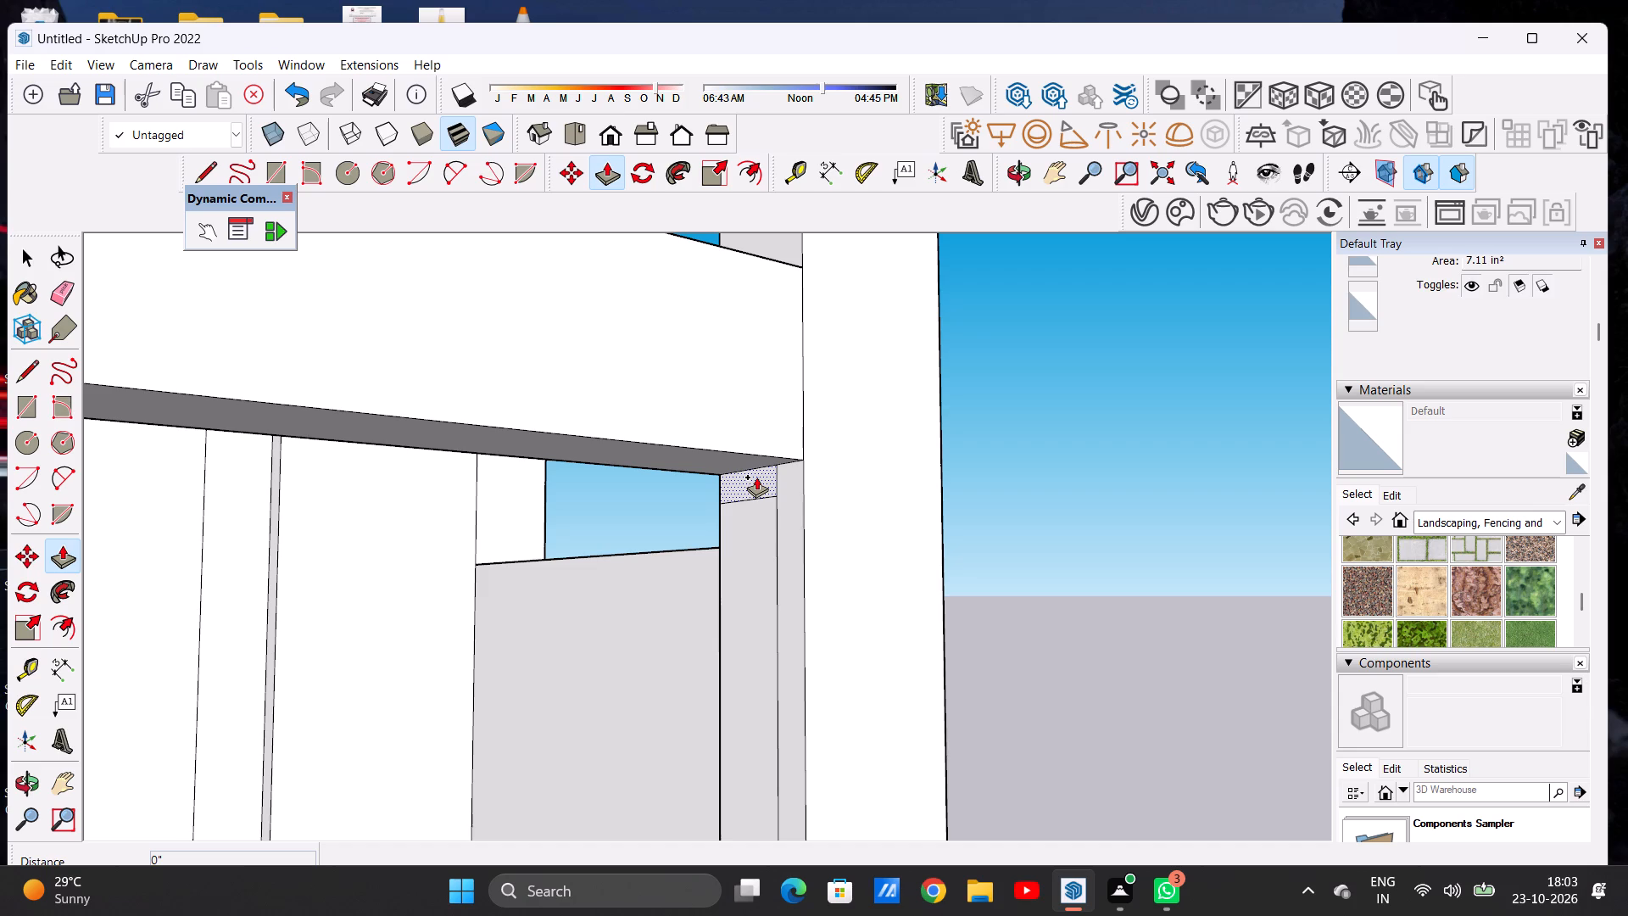
left_click(756, 477)
scroll(546, 520, "down", 8)
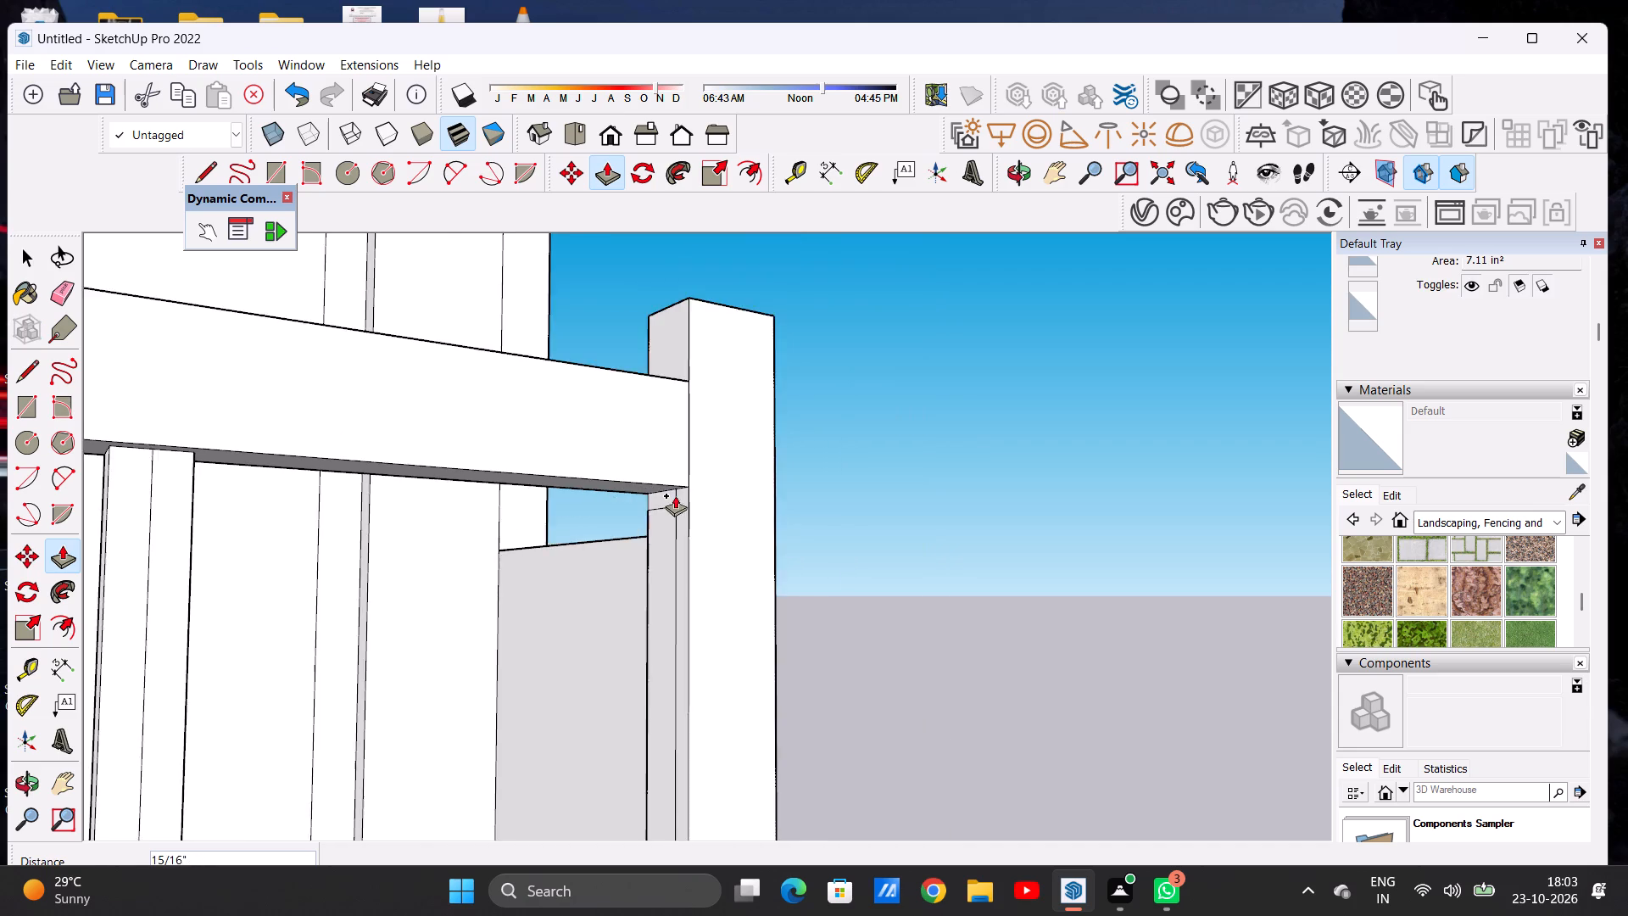
scroll(675, 495, "down", 5)
middle_click_drag(532, 490, 301, 499)
scroll(459, 489, "up", 7)
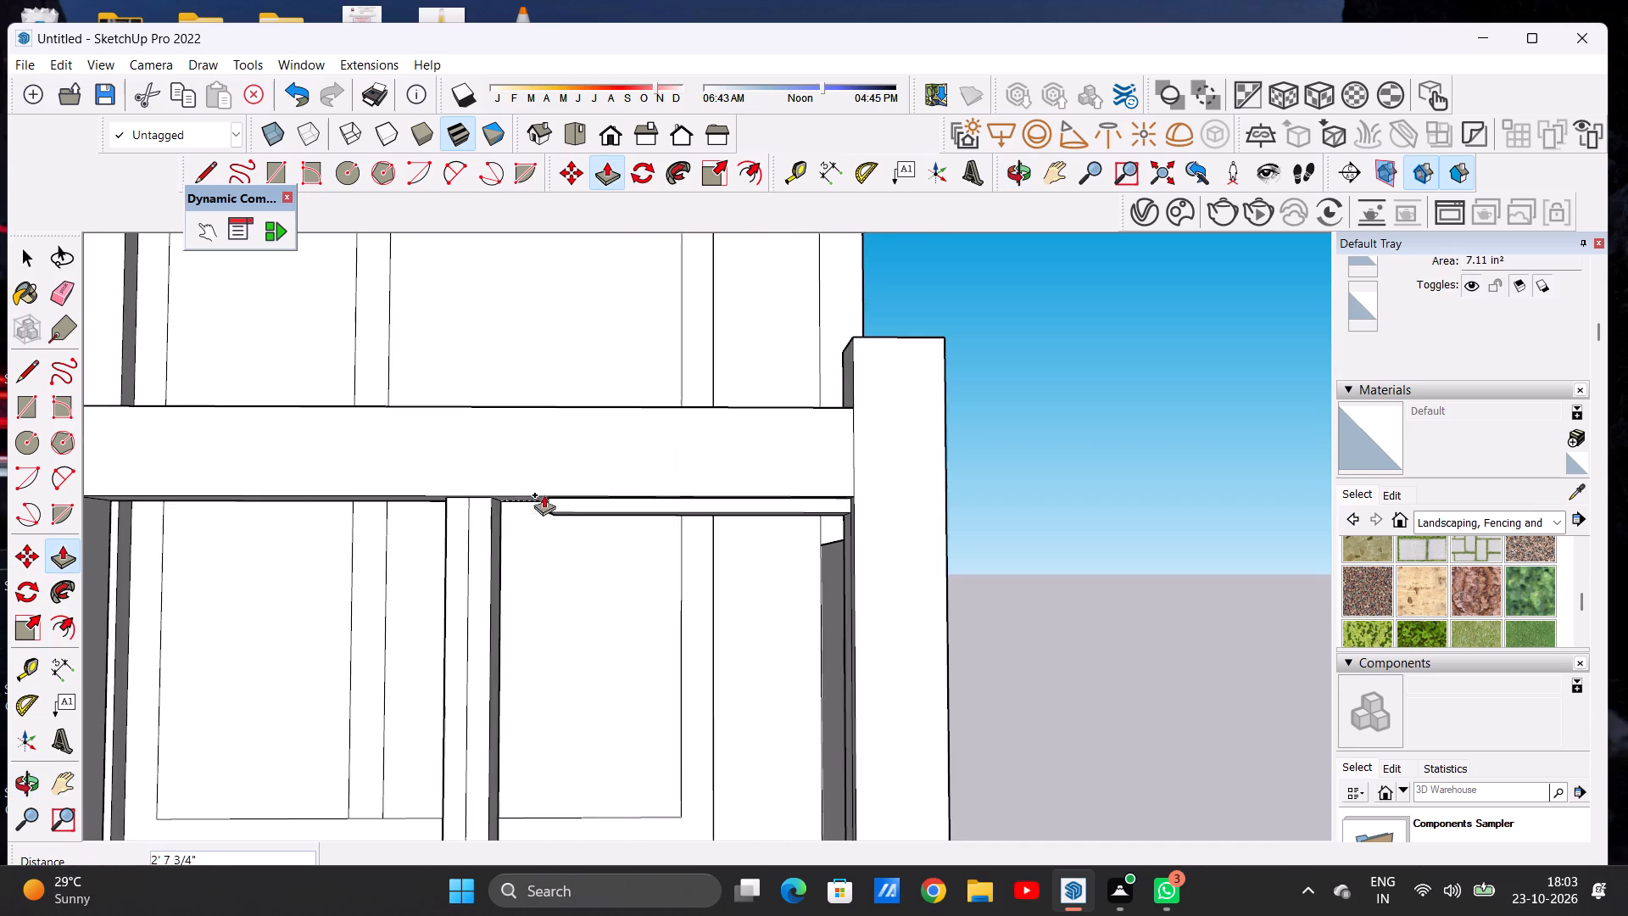
scroll(544, 494, "up", 9)
scroll(468, 505, "down", 1)
scroll(467, 505, "up", 4)
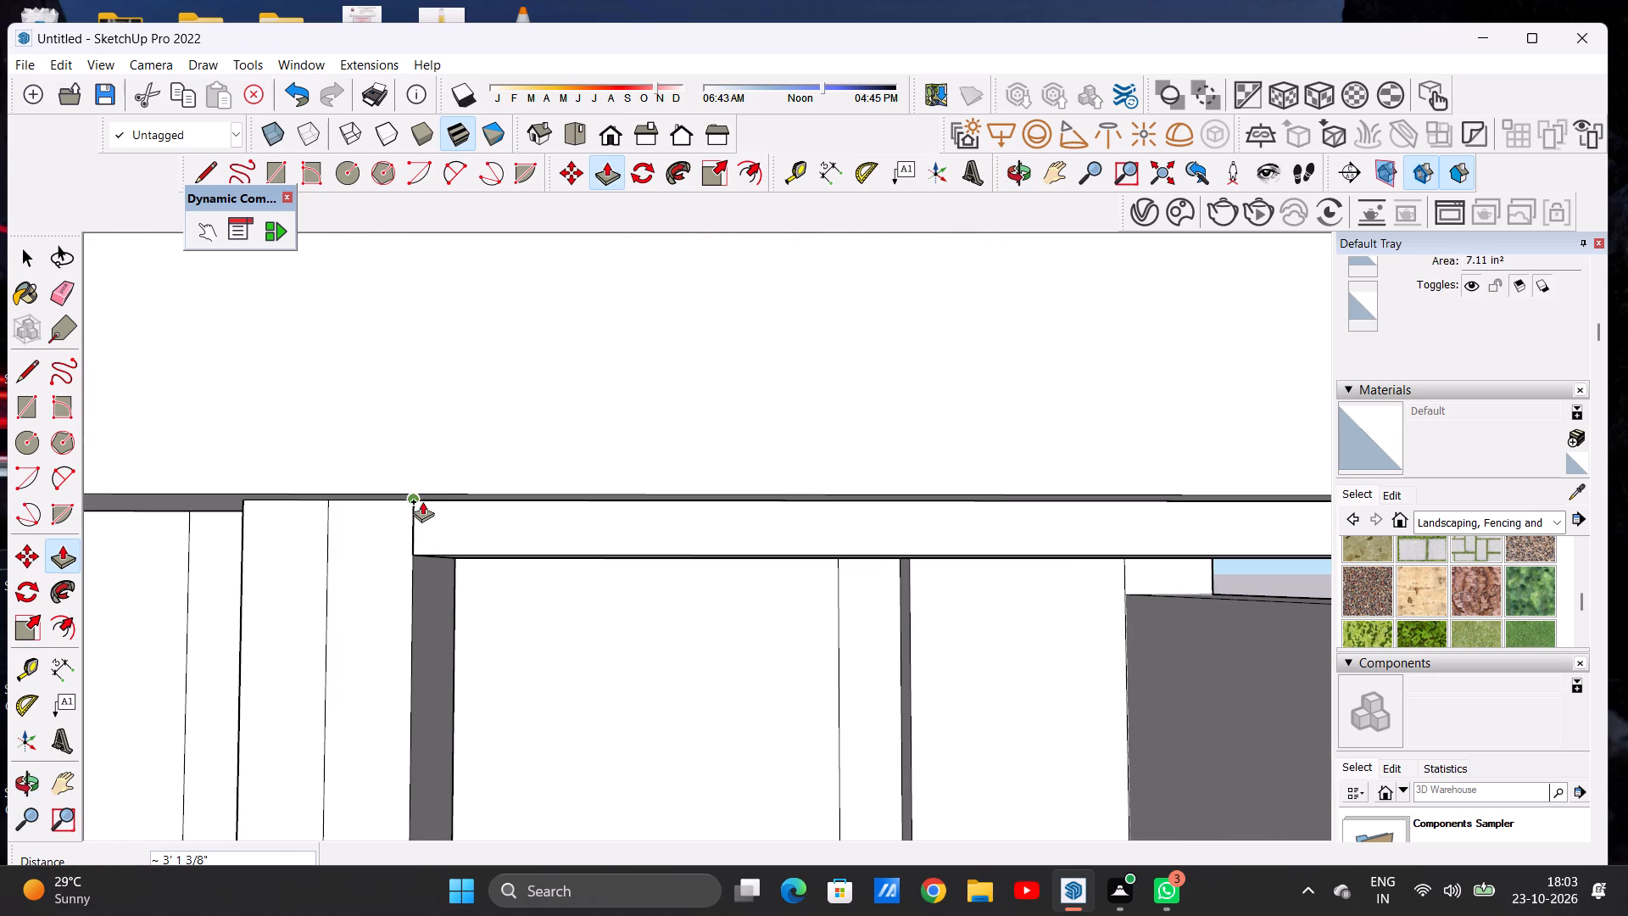
left_click(422, 501)
key("space")
Draw a line about 4 11/16" long across the central upright's opposite side face, level with the new top rail's lower edge.
scroll(427, 511, "down", 7)
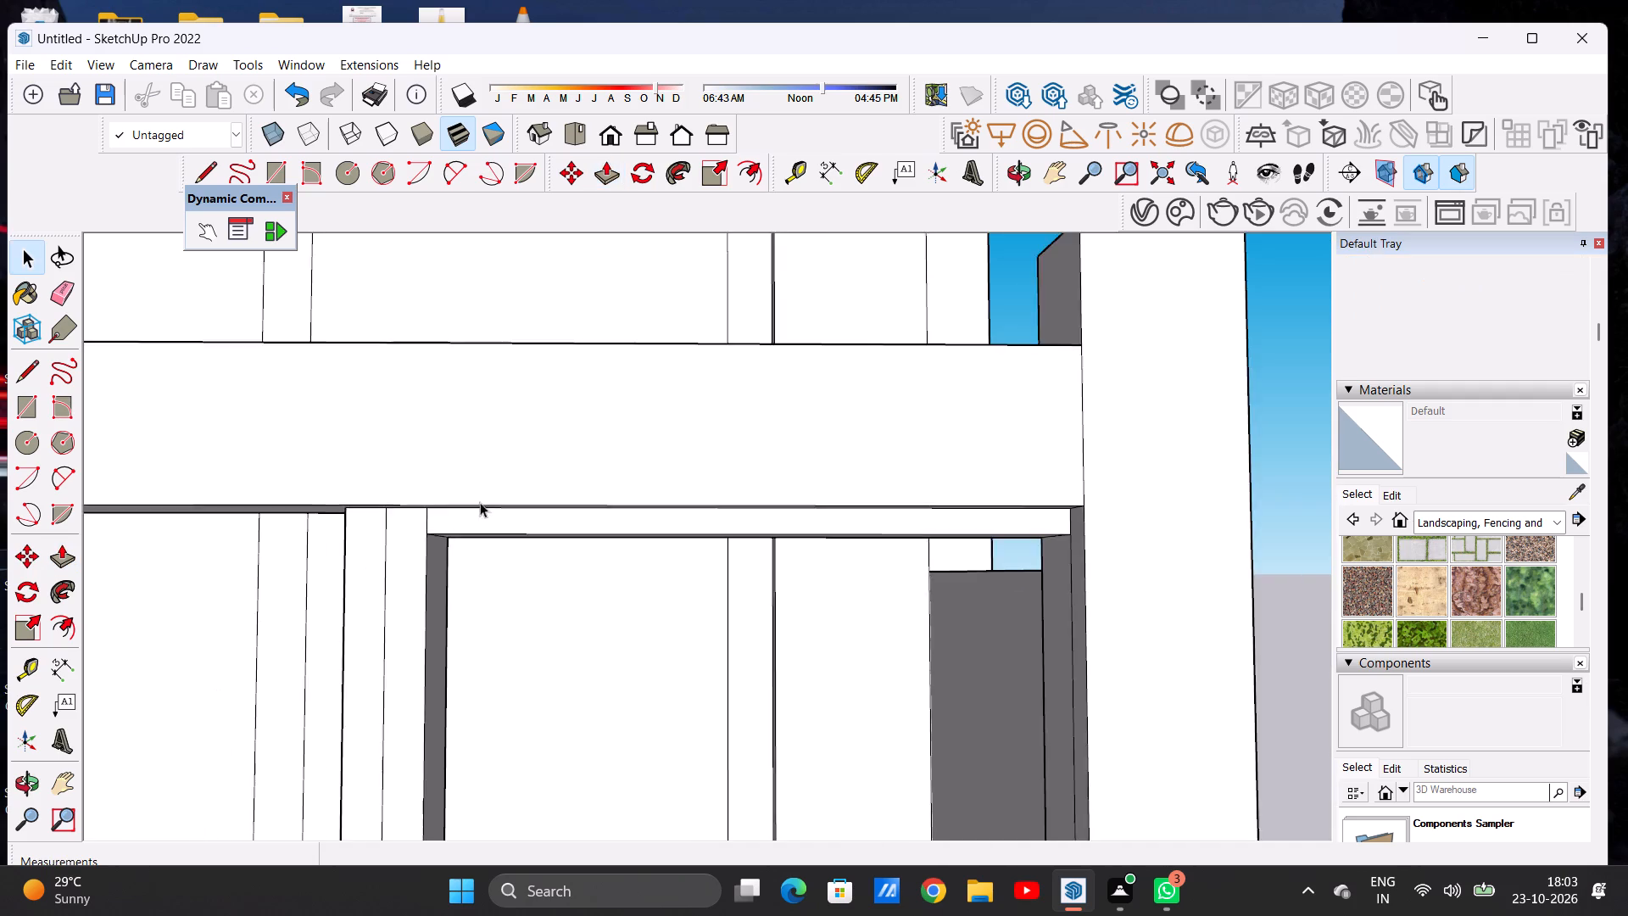
scroll(480, 502, "down", 8)
middle_click_drag(380, 524, 626, 569)
scroll(622, 538, "up", 3)
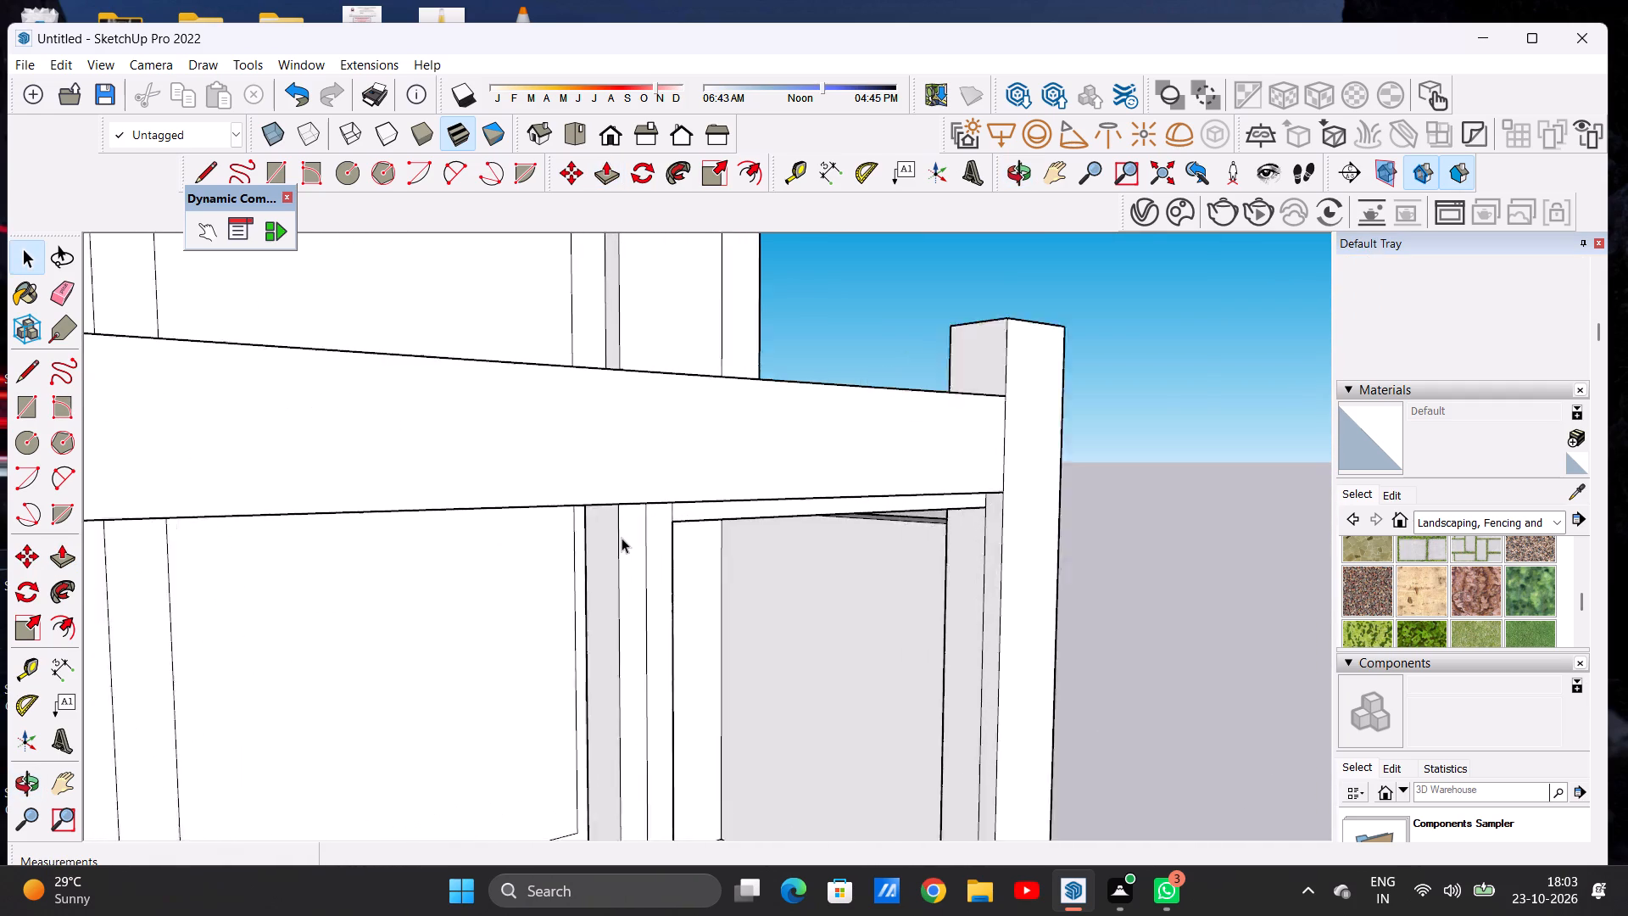
scroll(622, 538, "up", 4)
key("l")
scroll(588, 537, "up", 4)
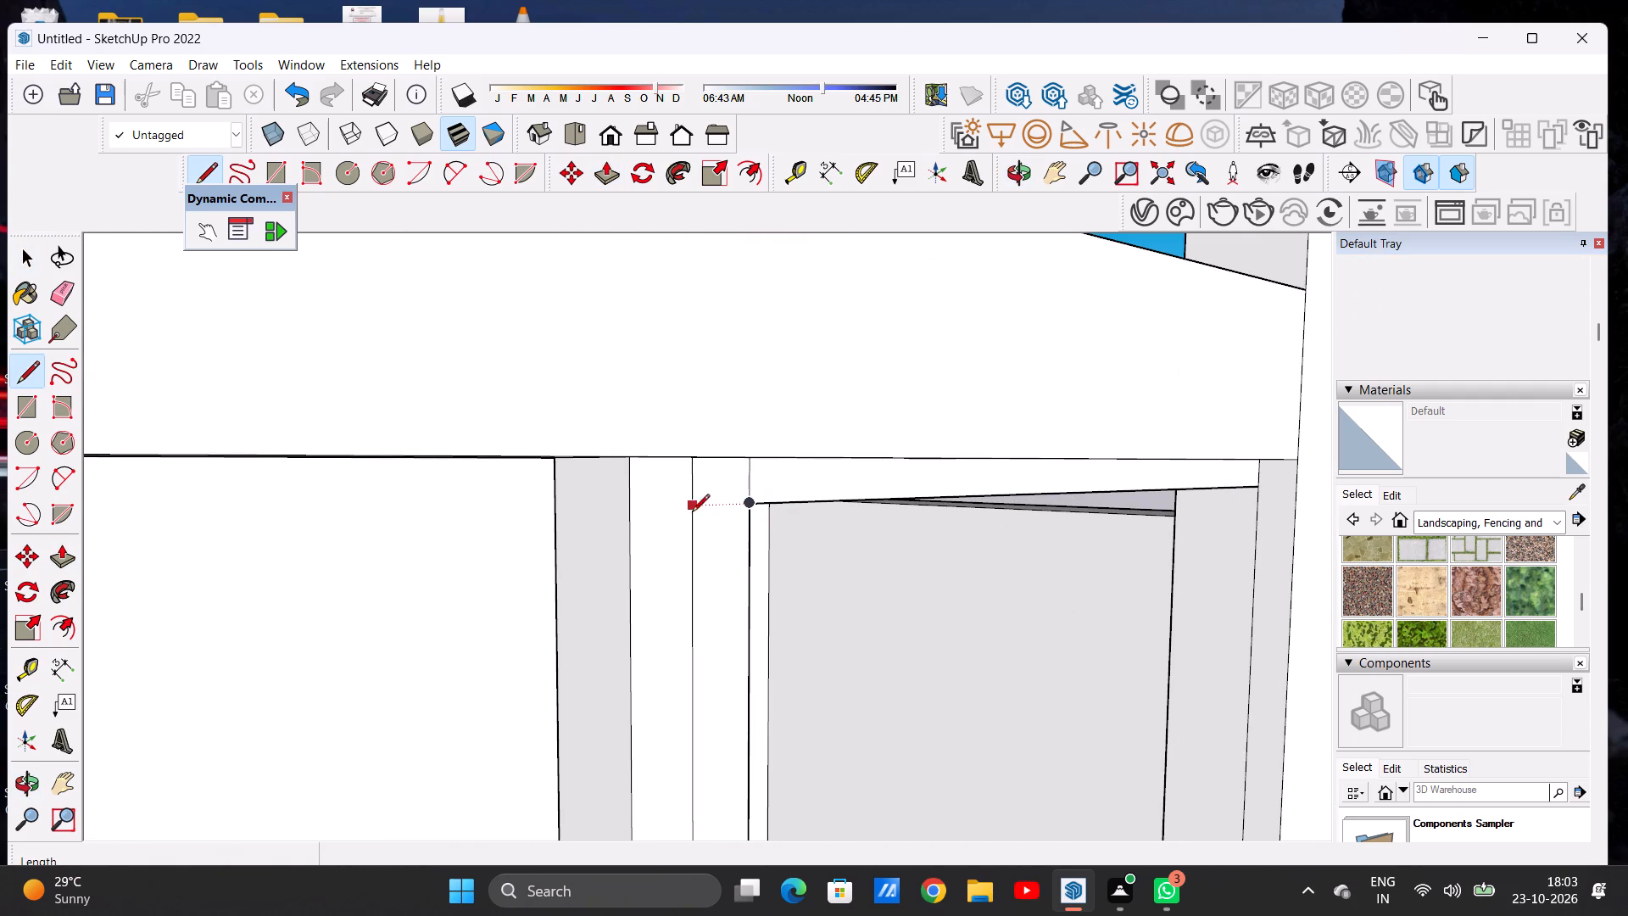
left_click(626, 512)
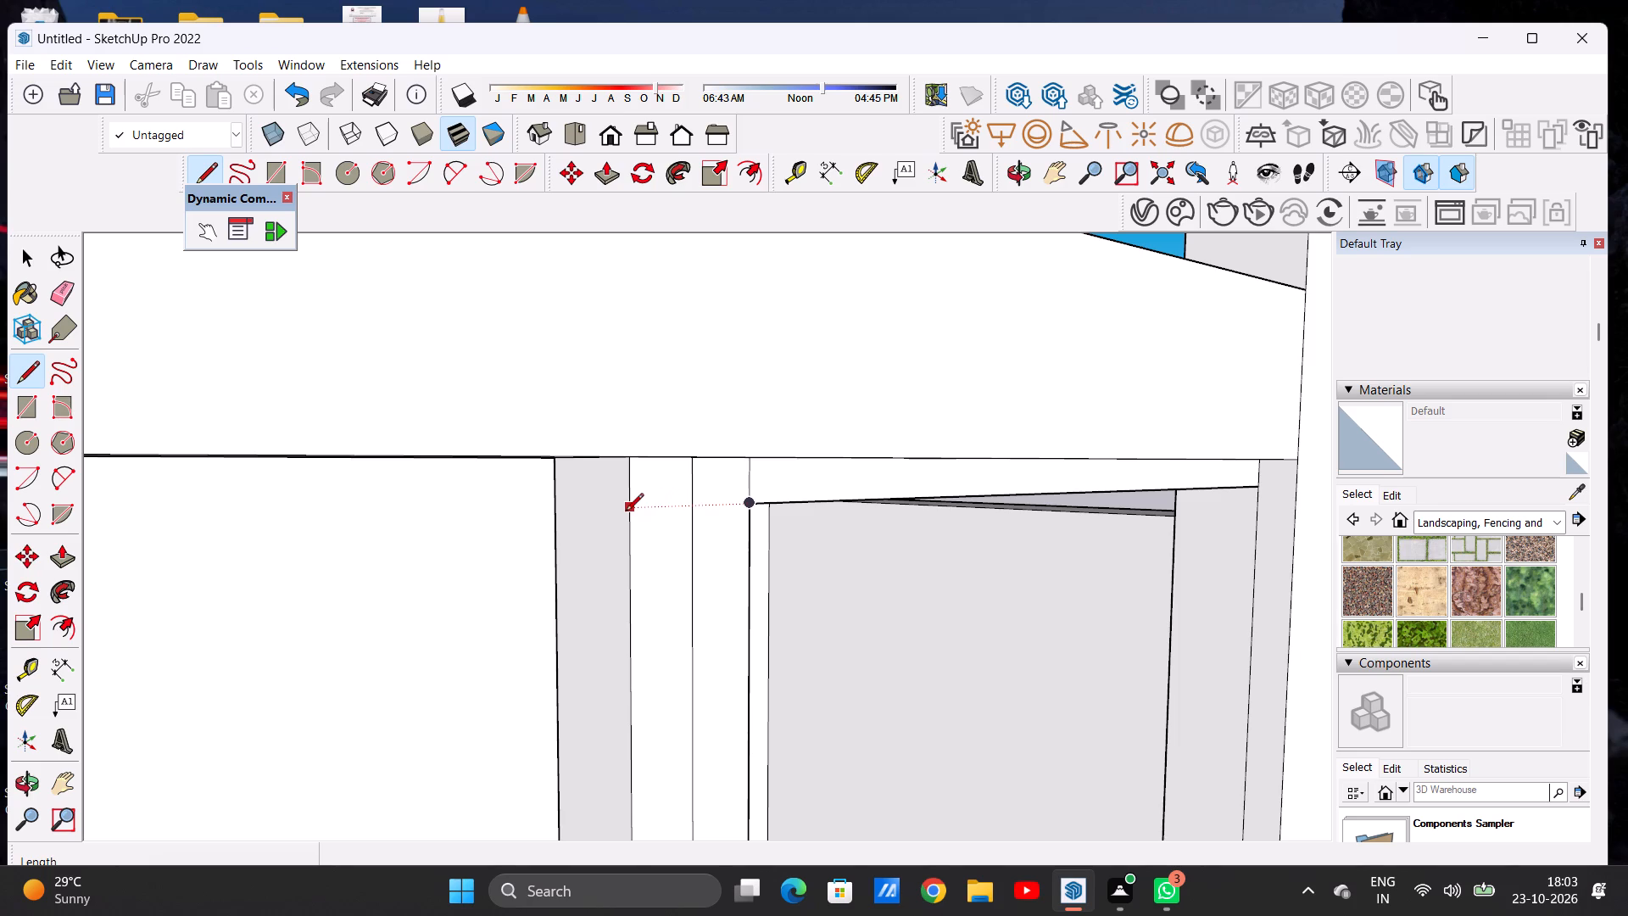
left_click(624, 511)
scroll(556, 515, "up", 5)
middle_click_drag(567, 515, 659, 482)
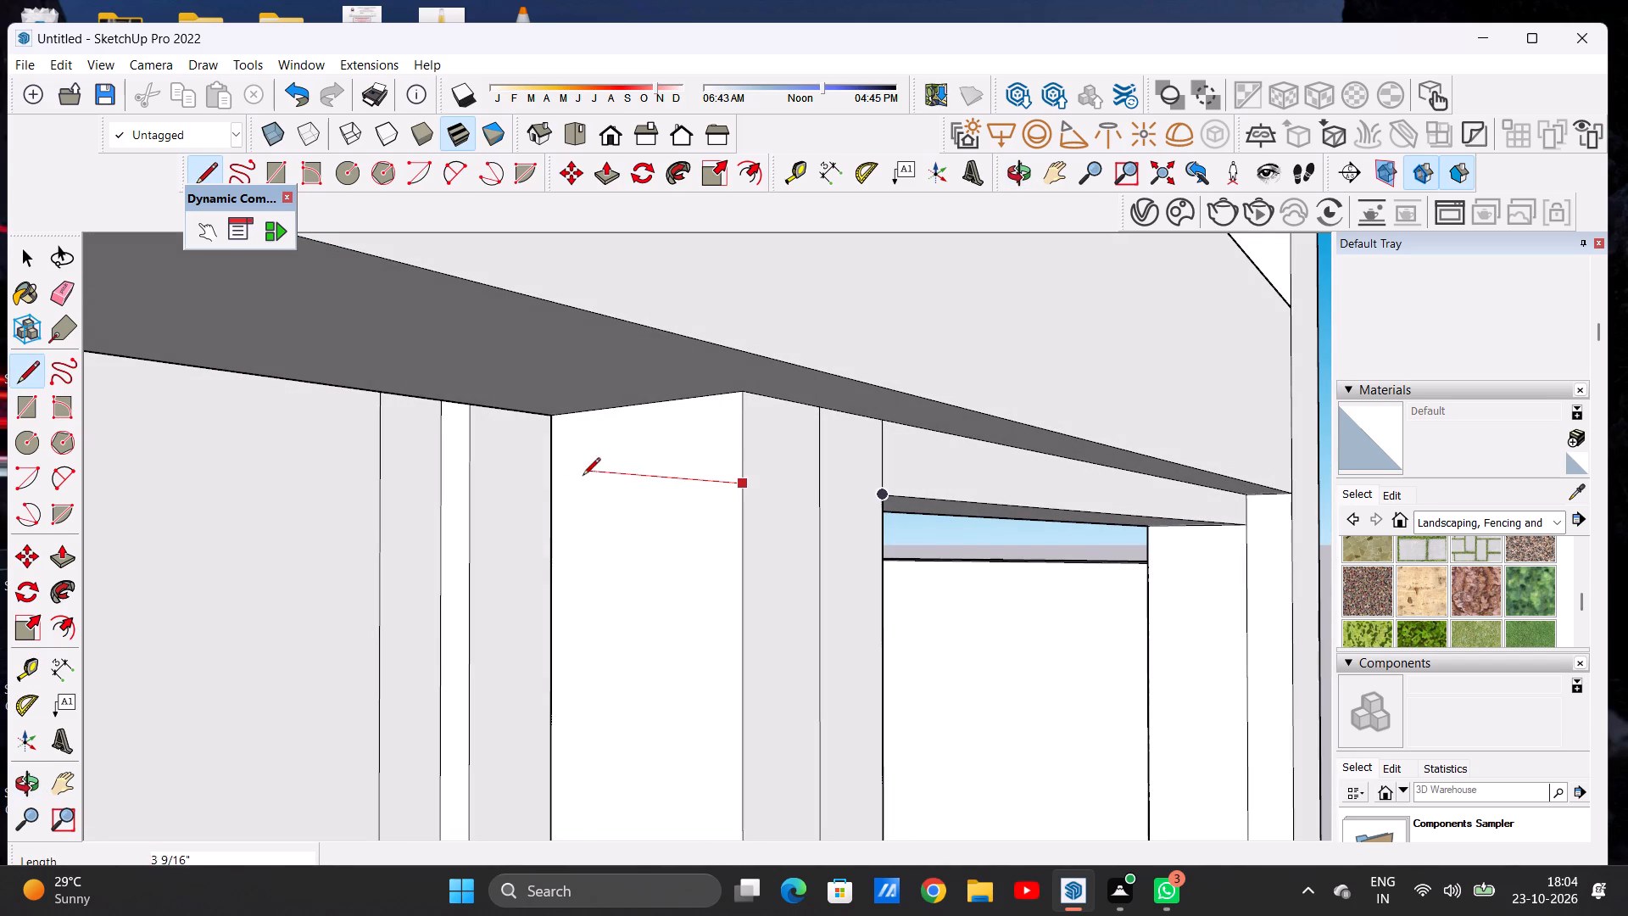
left_click(551, 494)
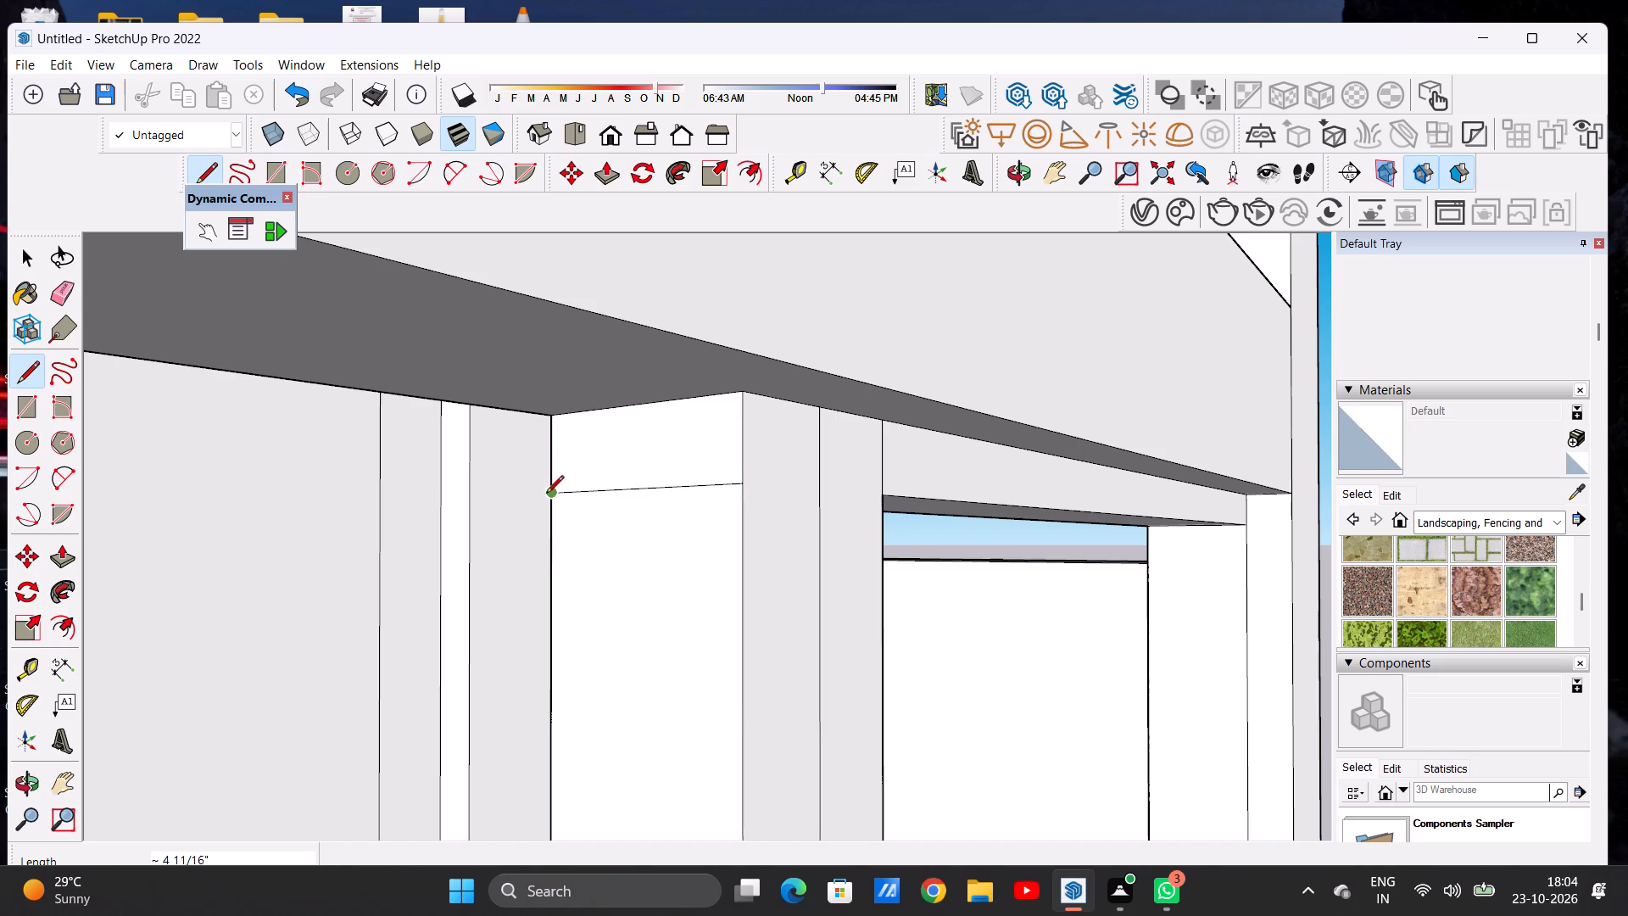
key("space")
Push/Pull the marked rectangle on the central upright about 3' 1 5/16" along the beam's underside to the opposite pillar.
key("p")
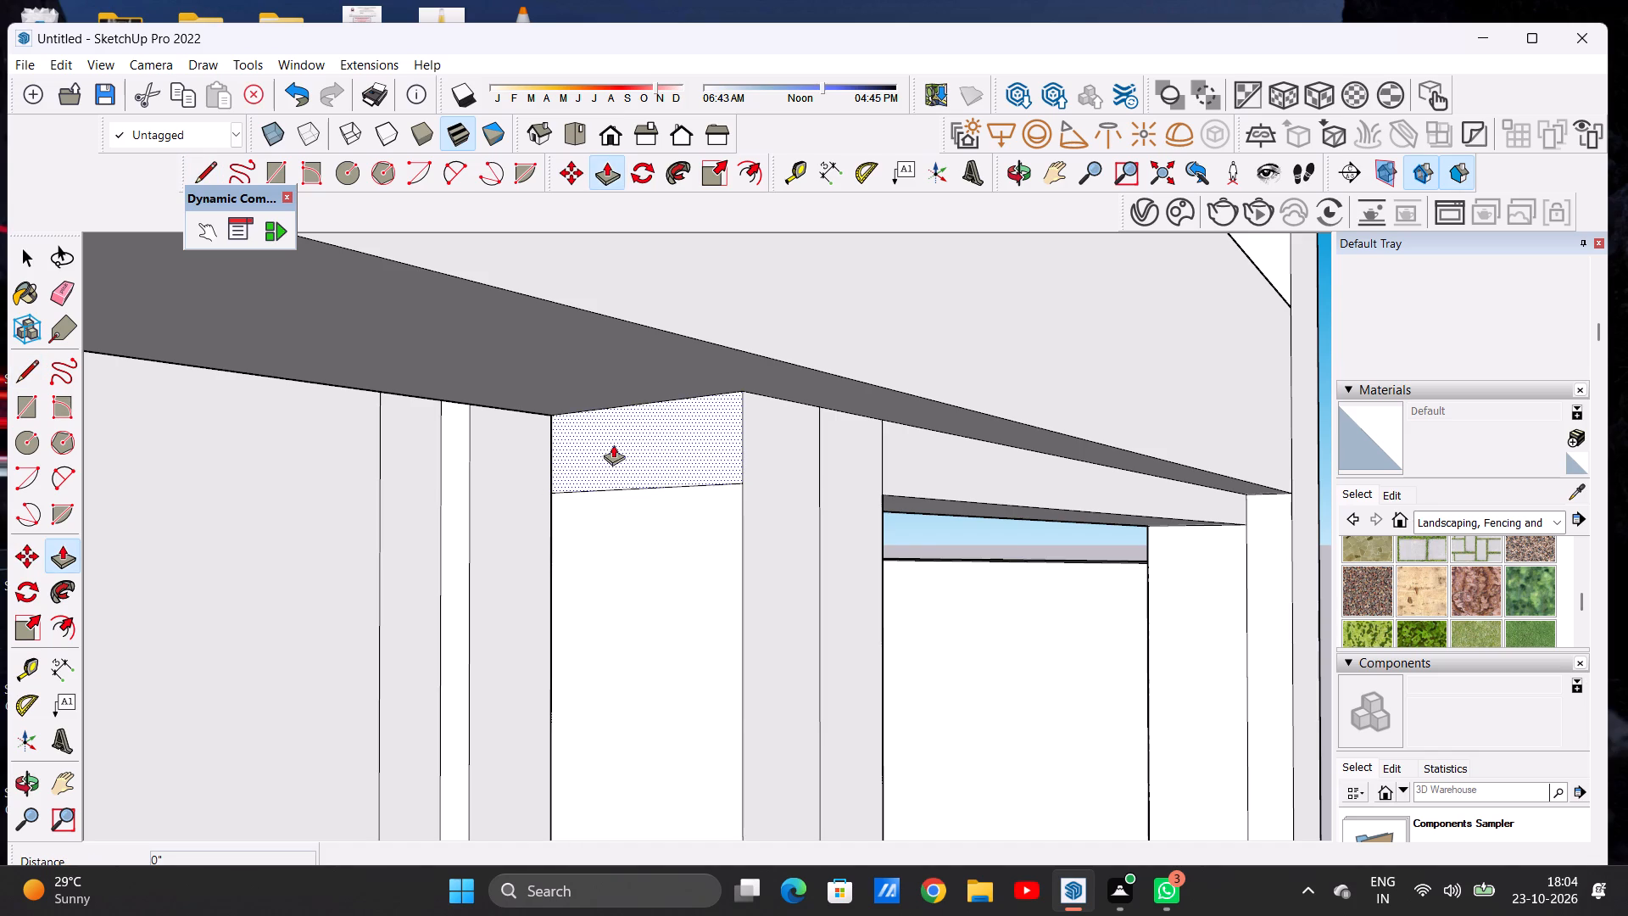
left_click(658, 440)
scroll(634, 512, "down", 9)
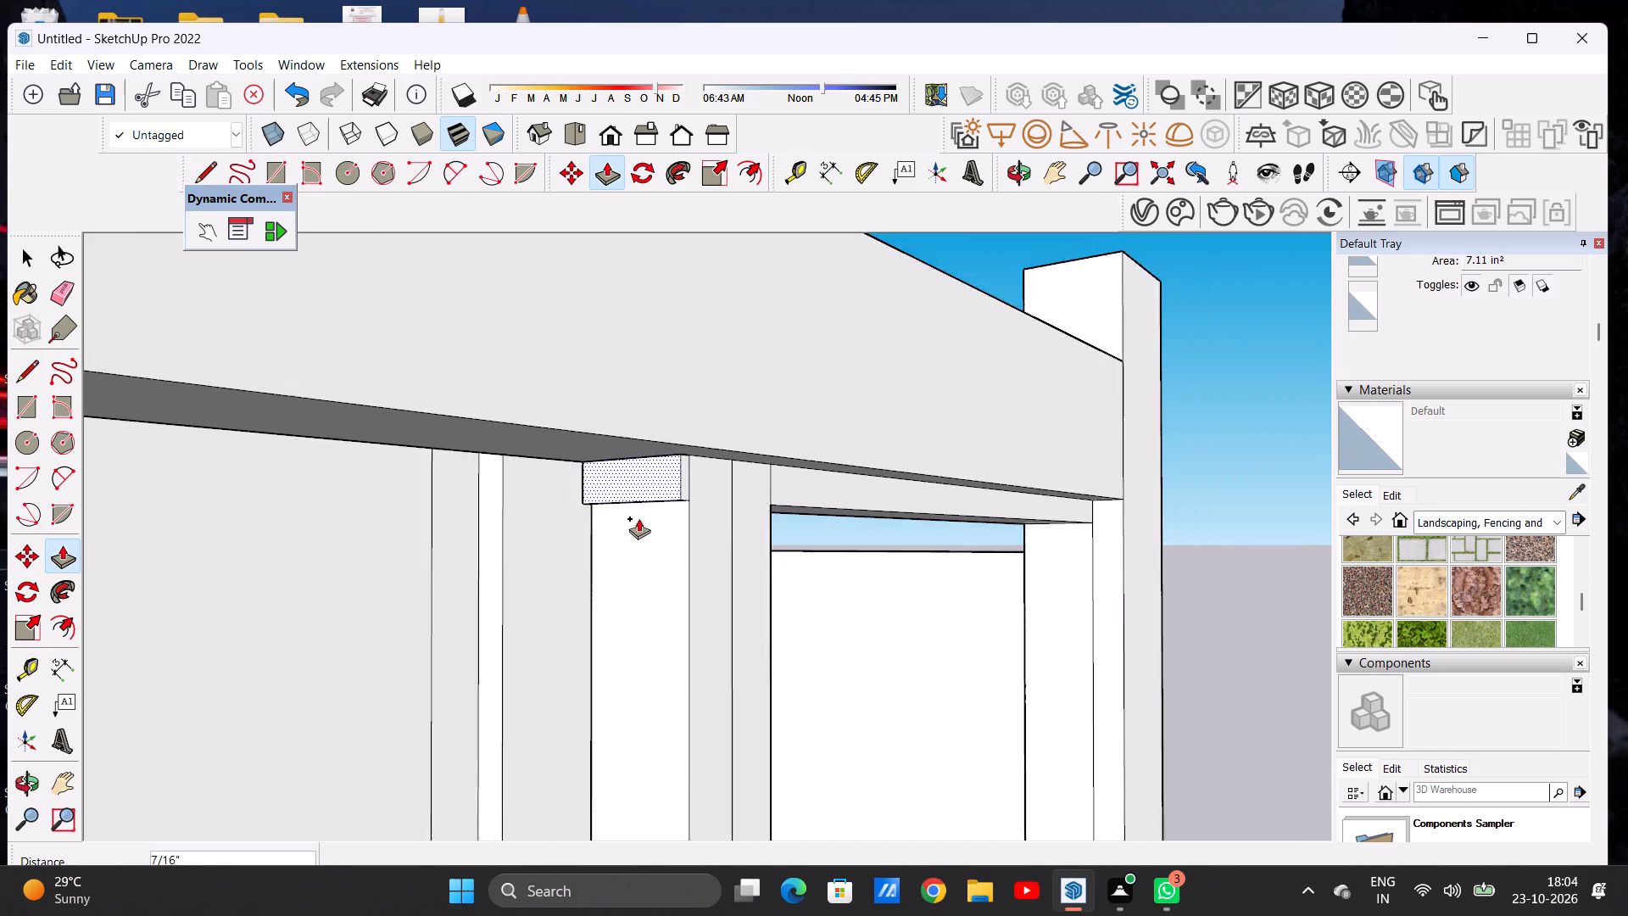
scroll(638, 518, "down", 9)
middle_click_drag(425, 532, 140, 547)
scroll(467, 488, "down", 6)
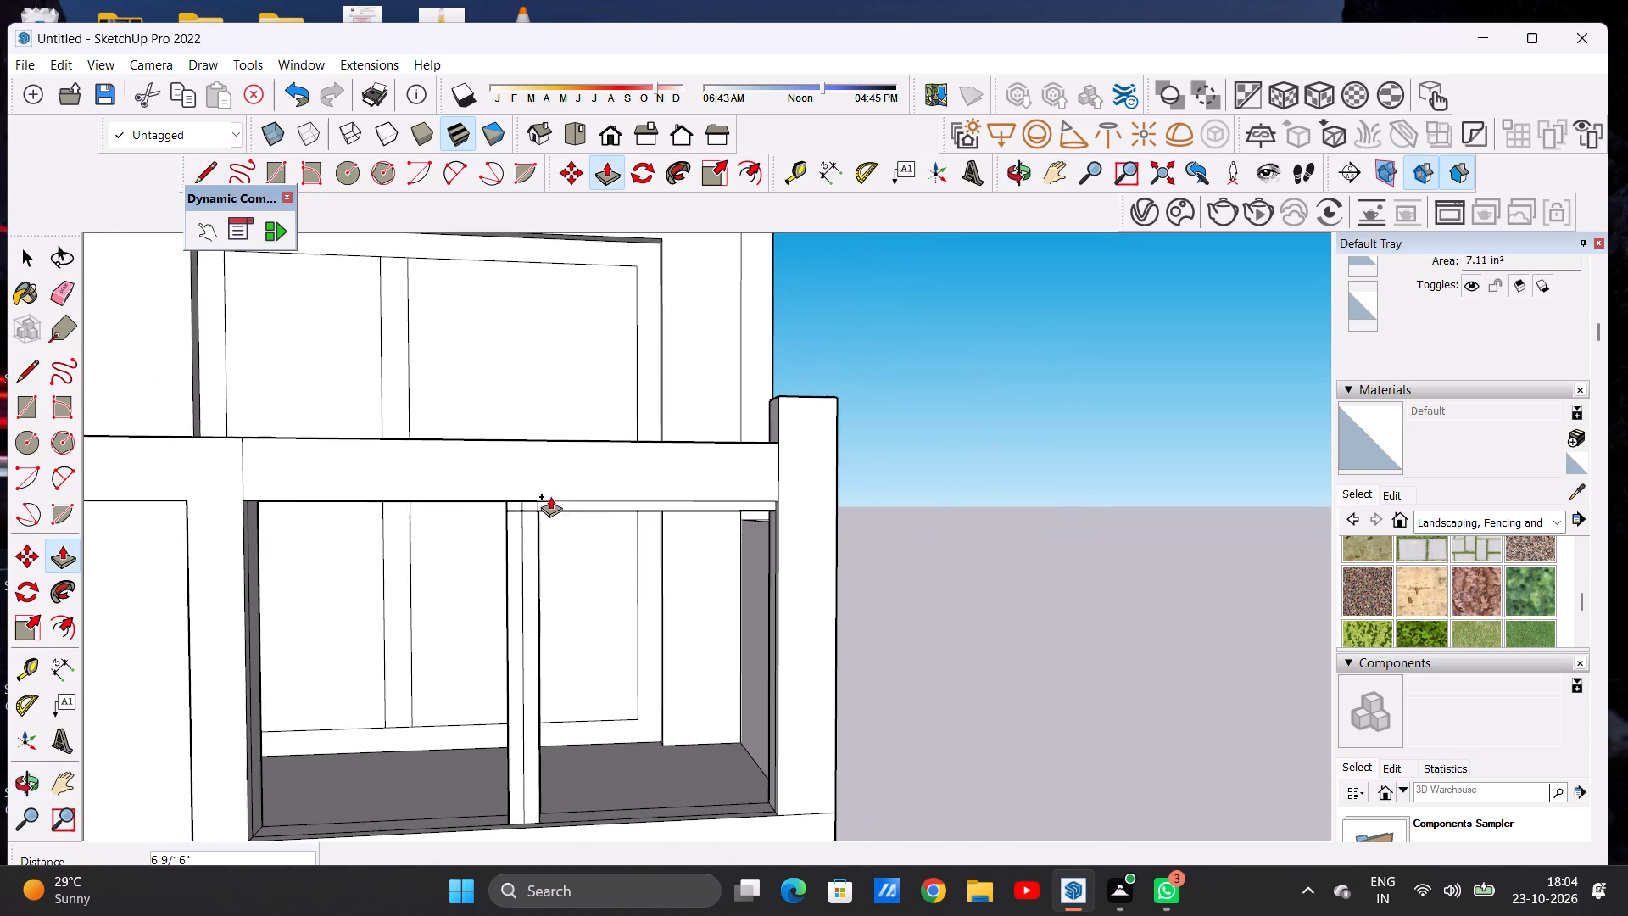
scroll(195, 494, "up", 20)
scroll(195, 494, "up", 1)
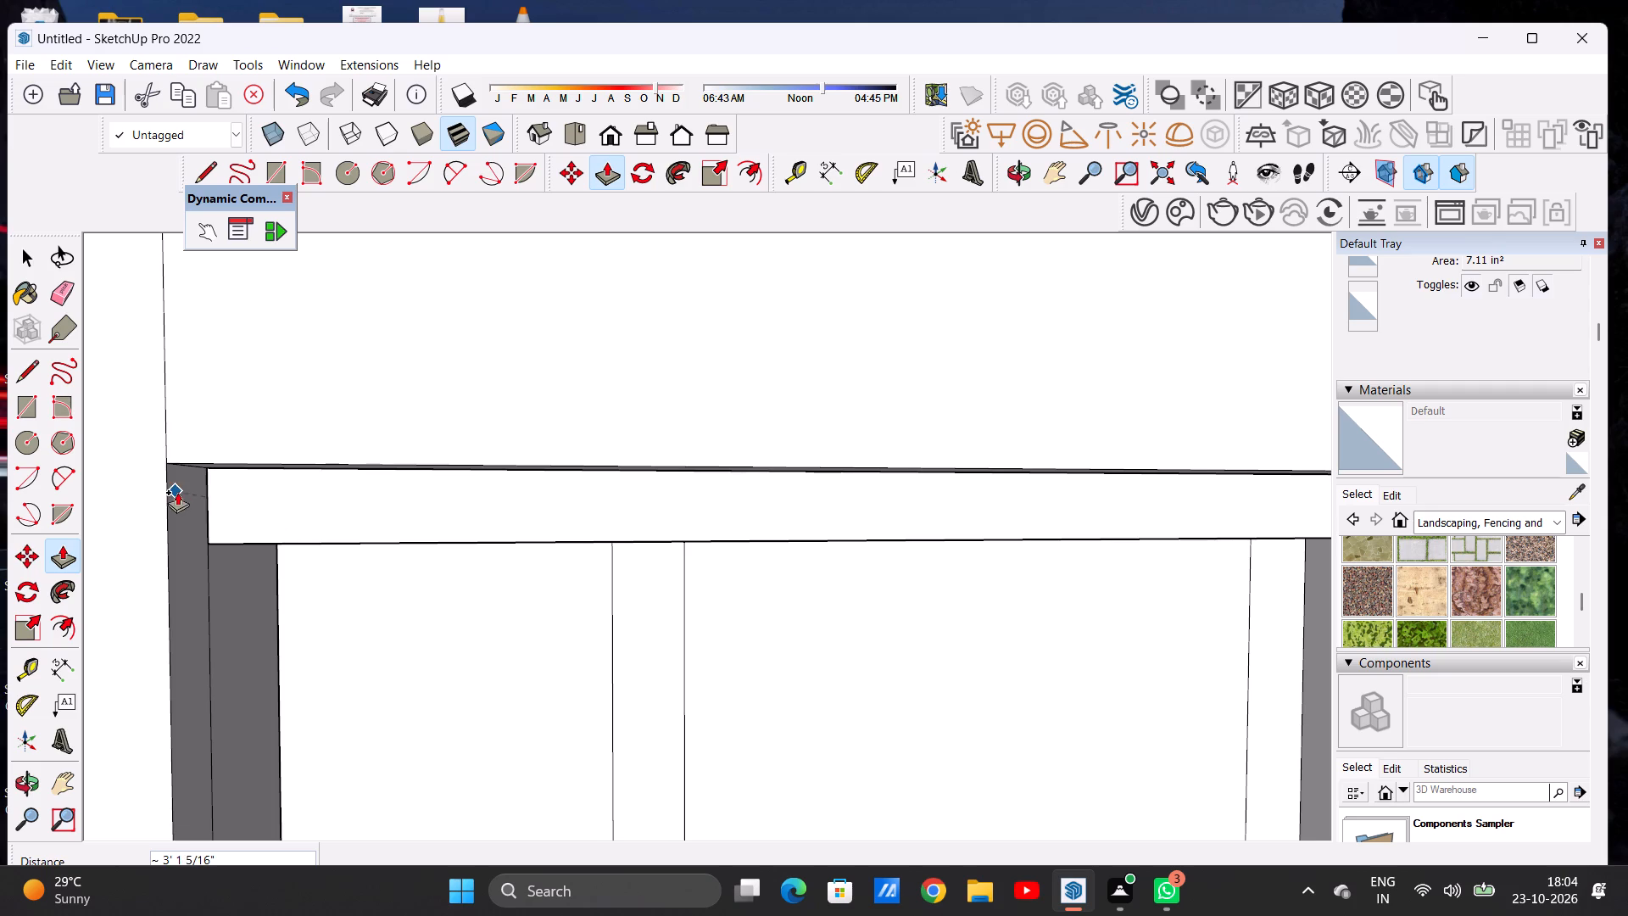
left_click(165, 468)
key("space")
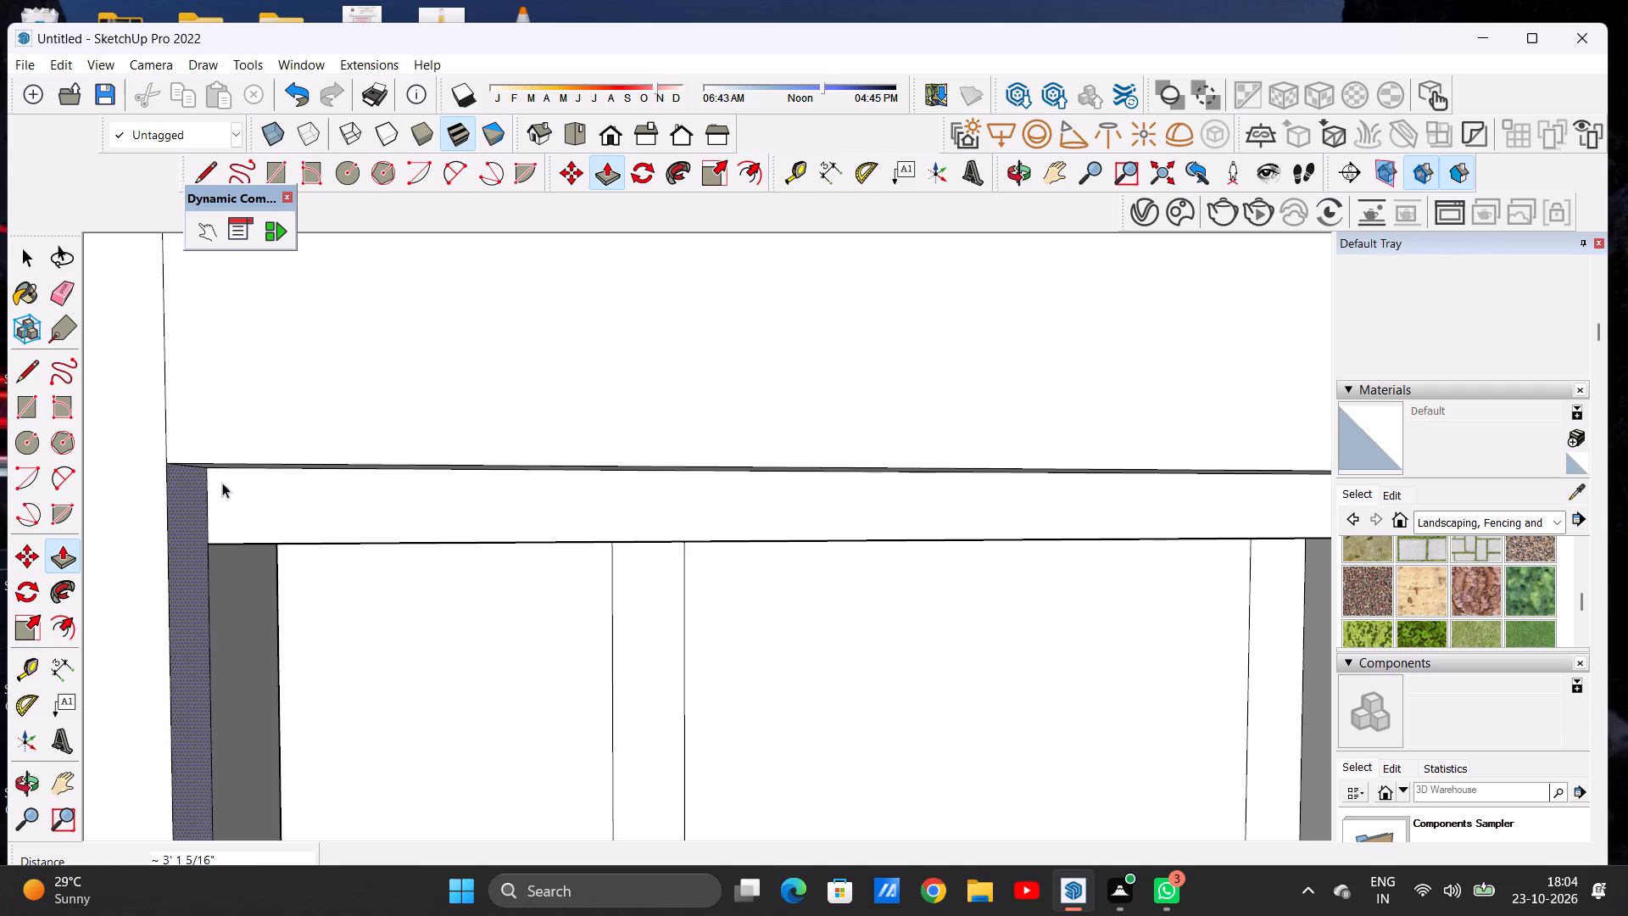
Examine the ground-floor front enclosure's two framed openings and their new top rails from several angles.
scroll(313, 562, "down", 20)
scroll(313, 562, "down", 3)
middle_click_drag(438, 554, 403, 553)
scroll(436, 534, "up", 4)
scroll(438, 534, "down", 1)
scroll(438, 534, "up", 10)
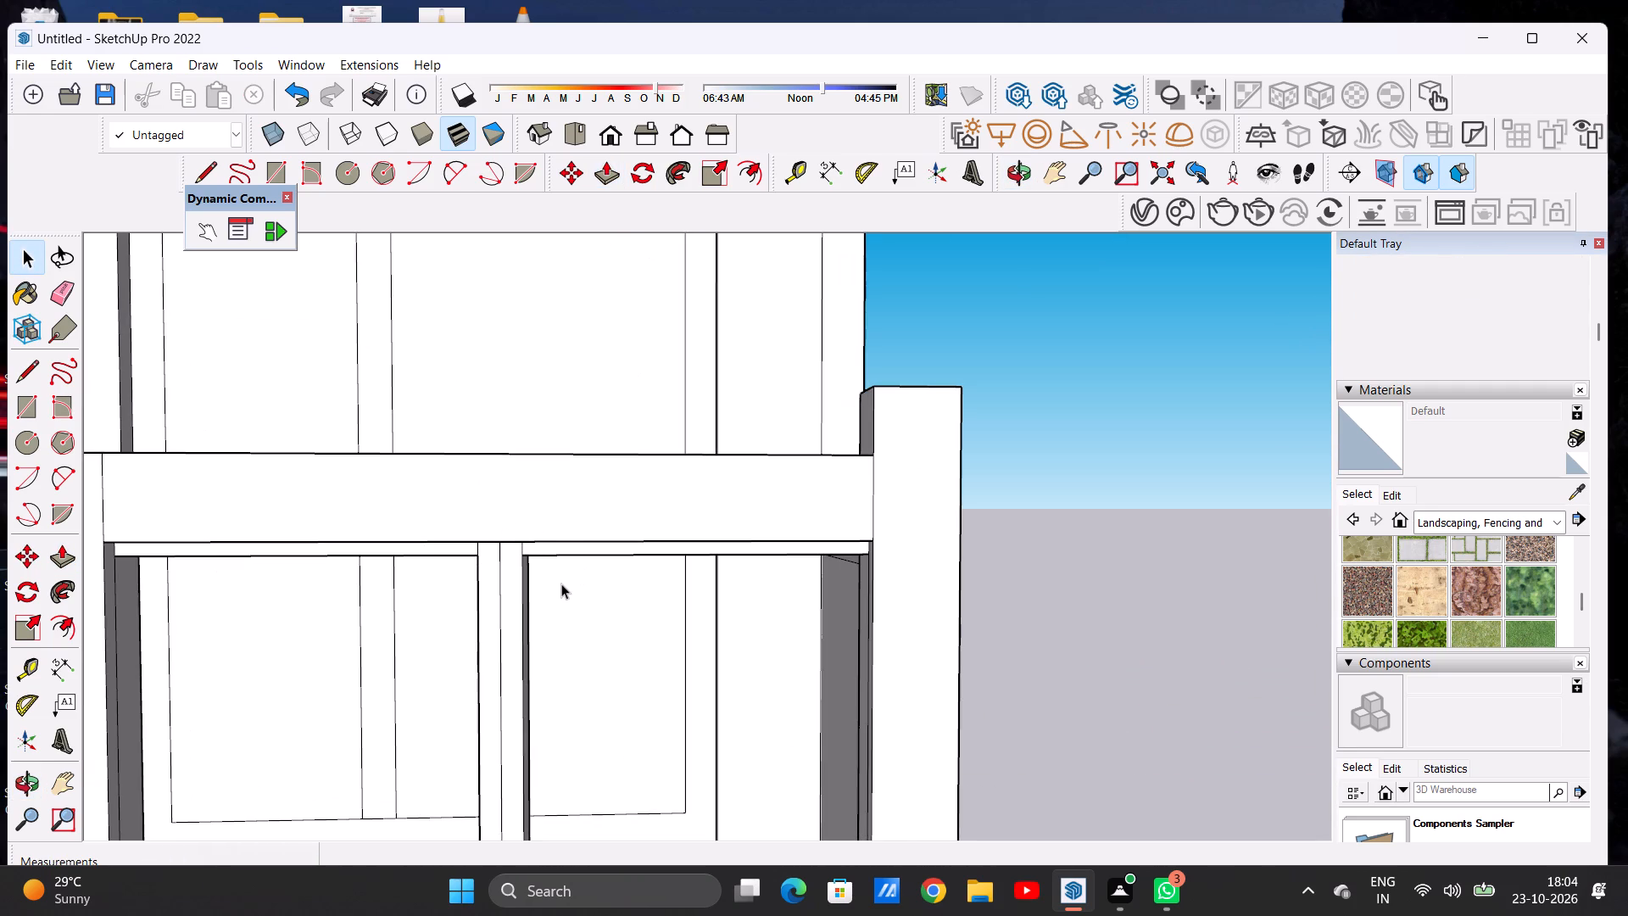
scroll(584, 537, "down", 14)
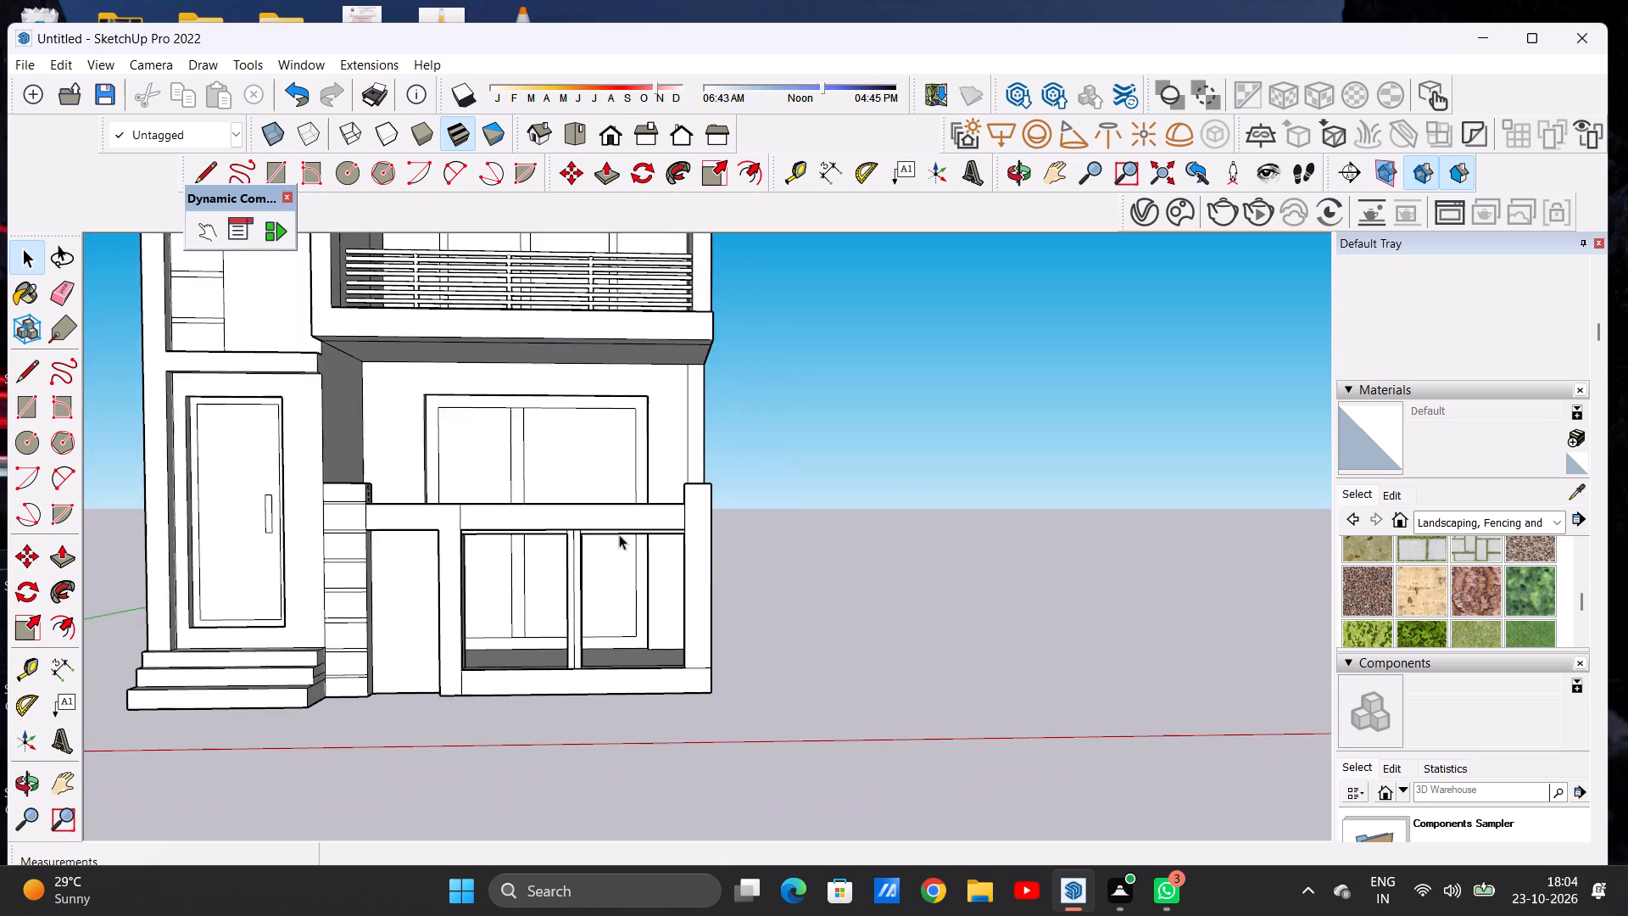
middle_click_drag(616, 615, 566, 720)
scroll(537, 662, "up", 2)
scroll(537, 662, "down", 1)
scroll(537, 662, "up", 2)
middle_click_drag(561, 606, 554, 596)
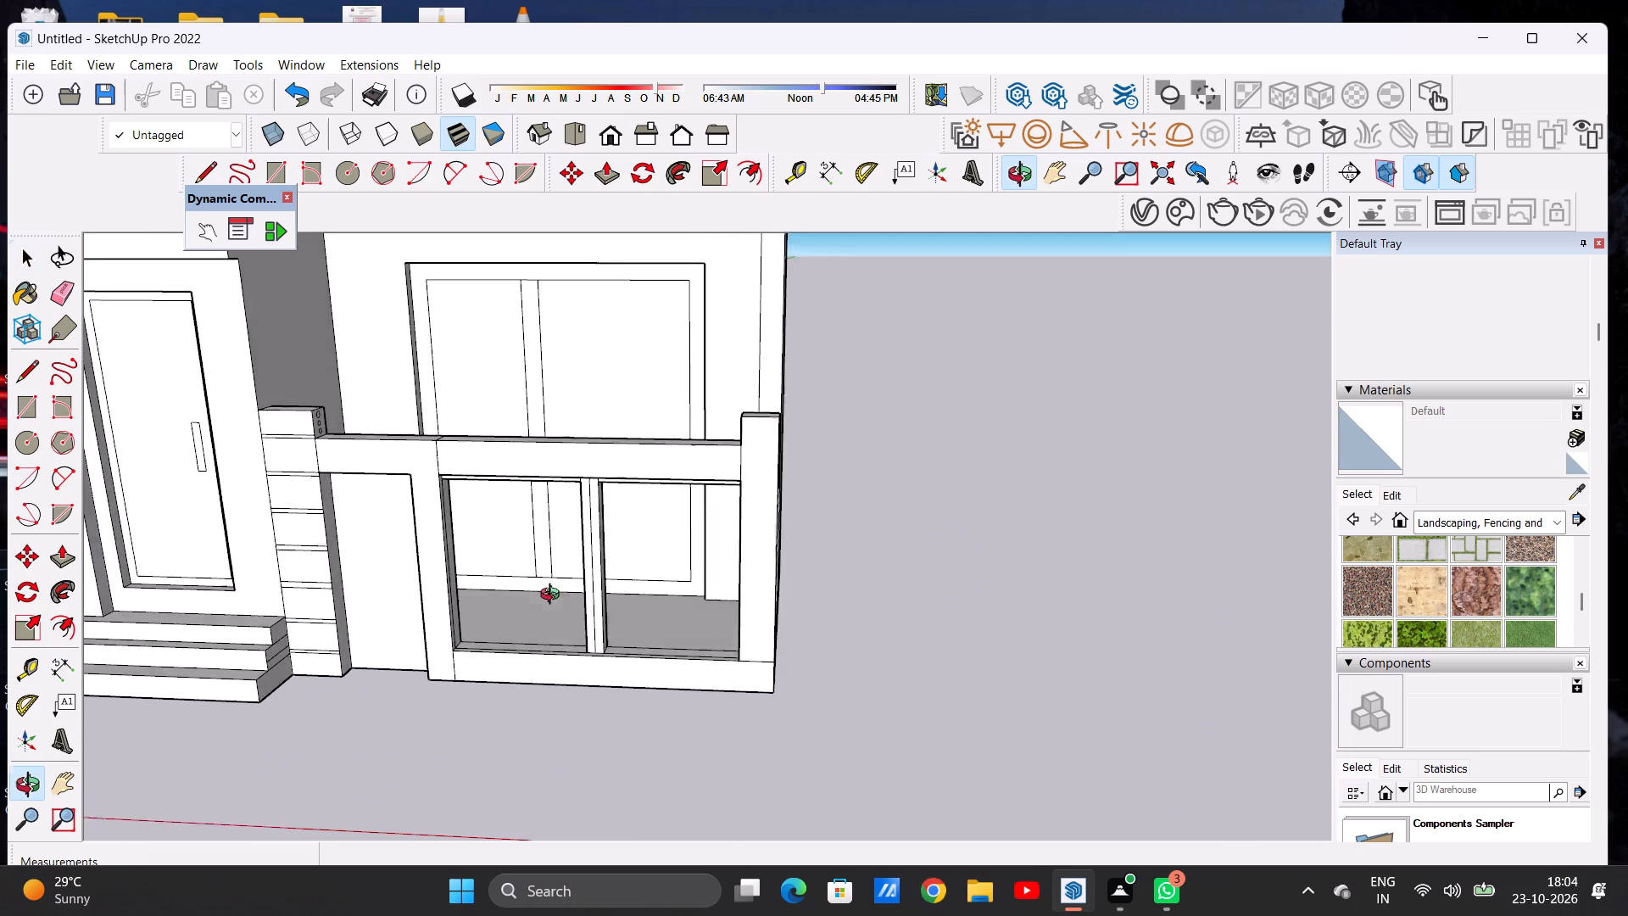
middle_click_drag(554, 596, 551, 493)
Push/Pull the undersides of both top rails downward about 11/16" so the two rails match.
scroll(564, 468, "up", 12)
middle_click_drag(594, 482, 587, 463)
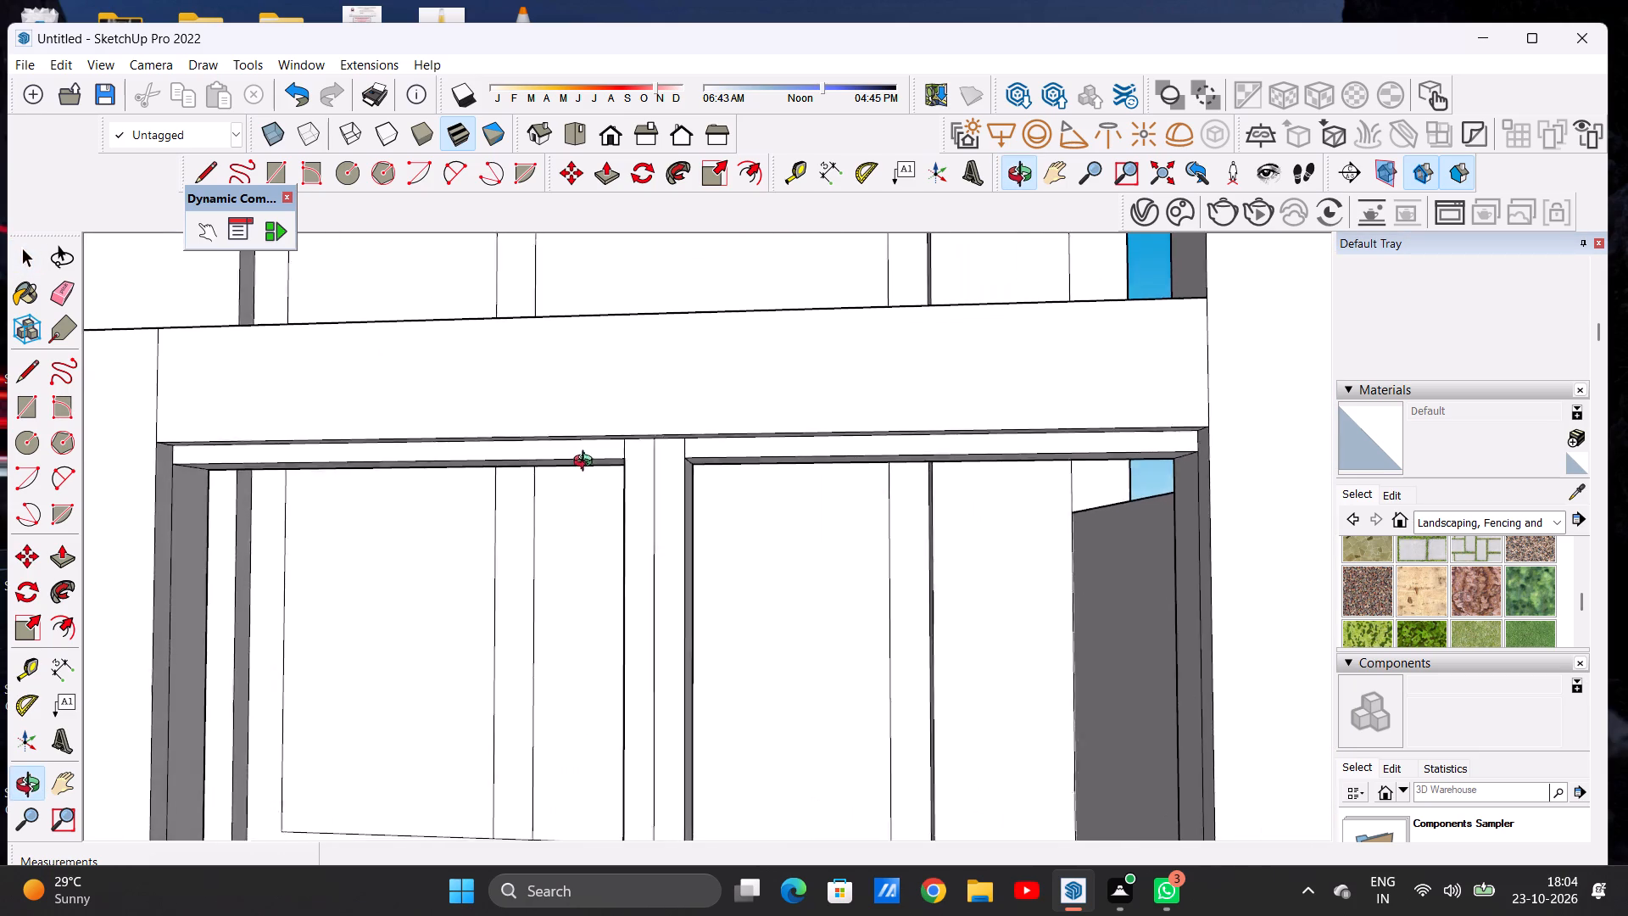
middle_click_drag(587, 463, 585, 457)
scroll(623, 467, "up", 7)
key("p")
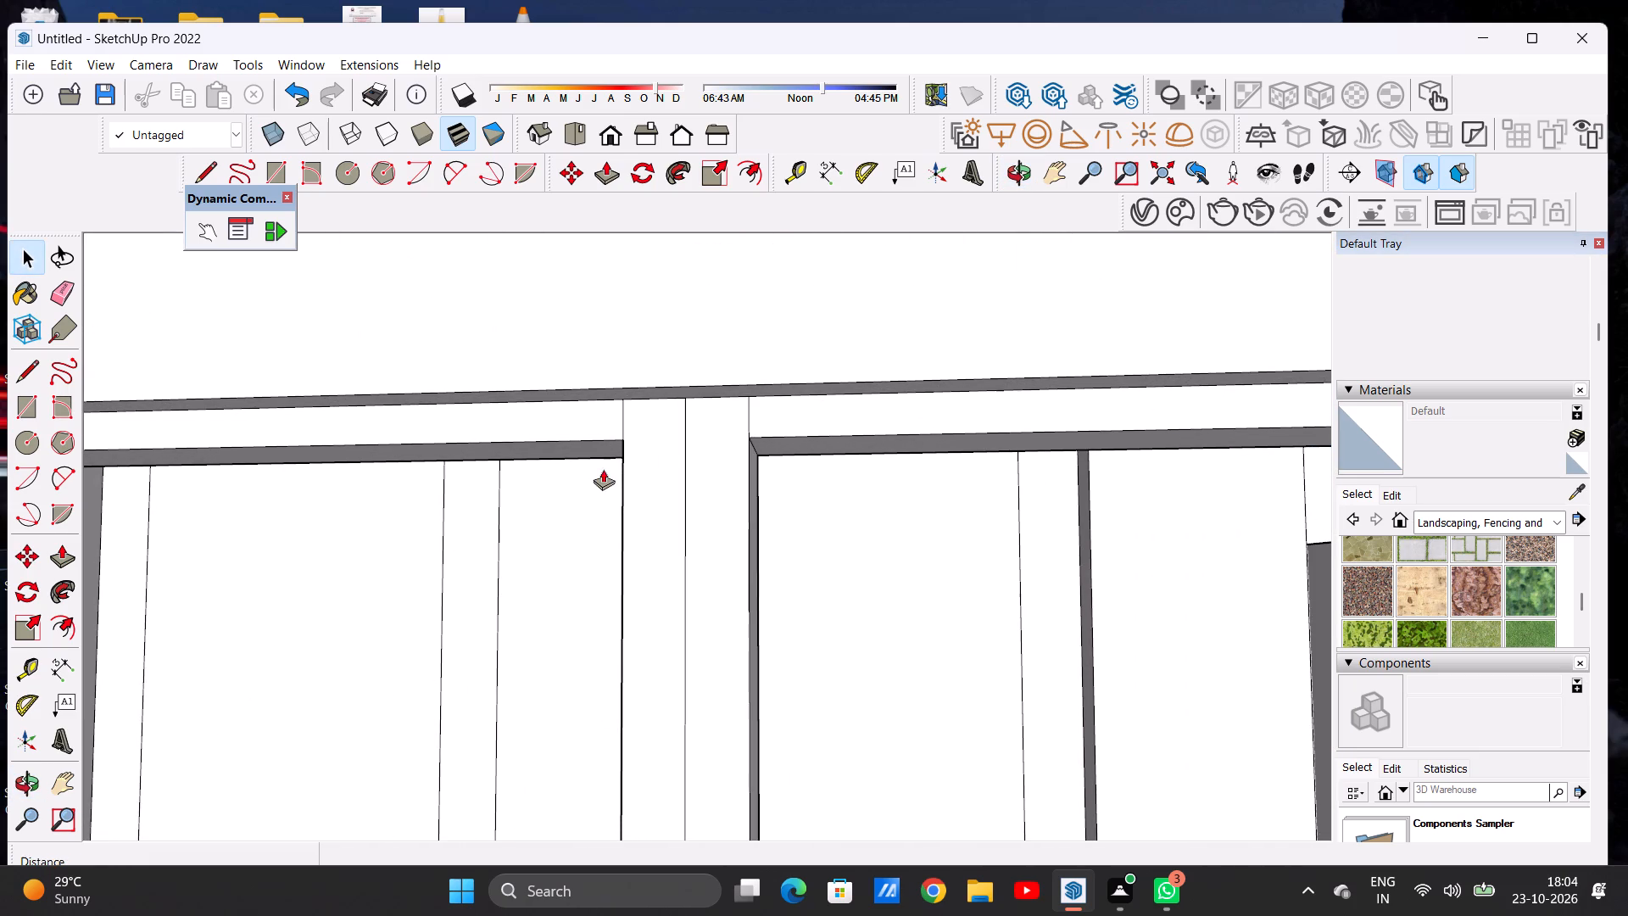
scroll(576, 449, "up", 3)
left_click(574, 444)
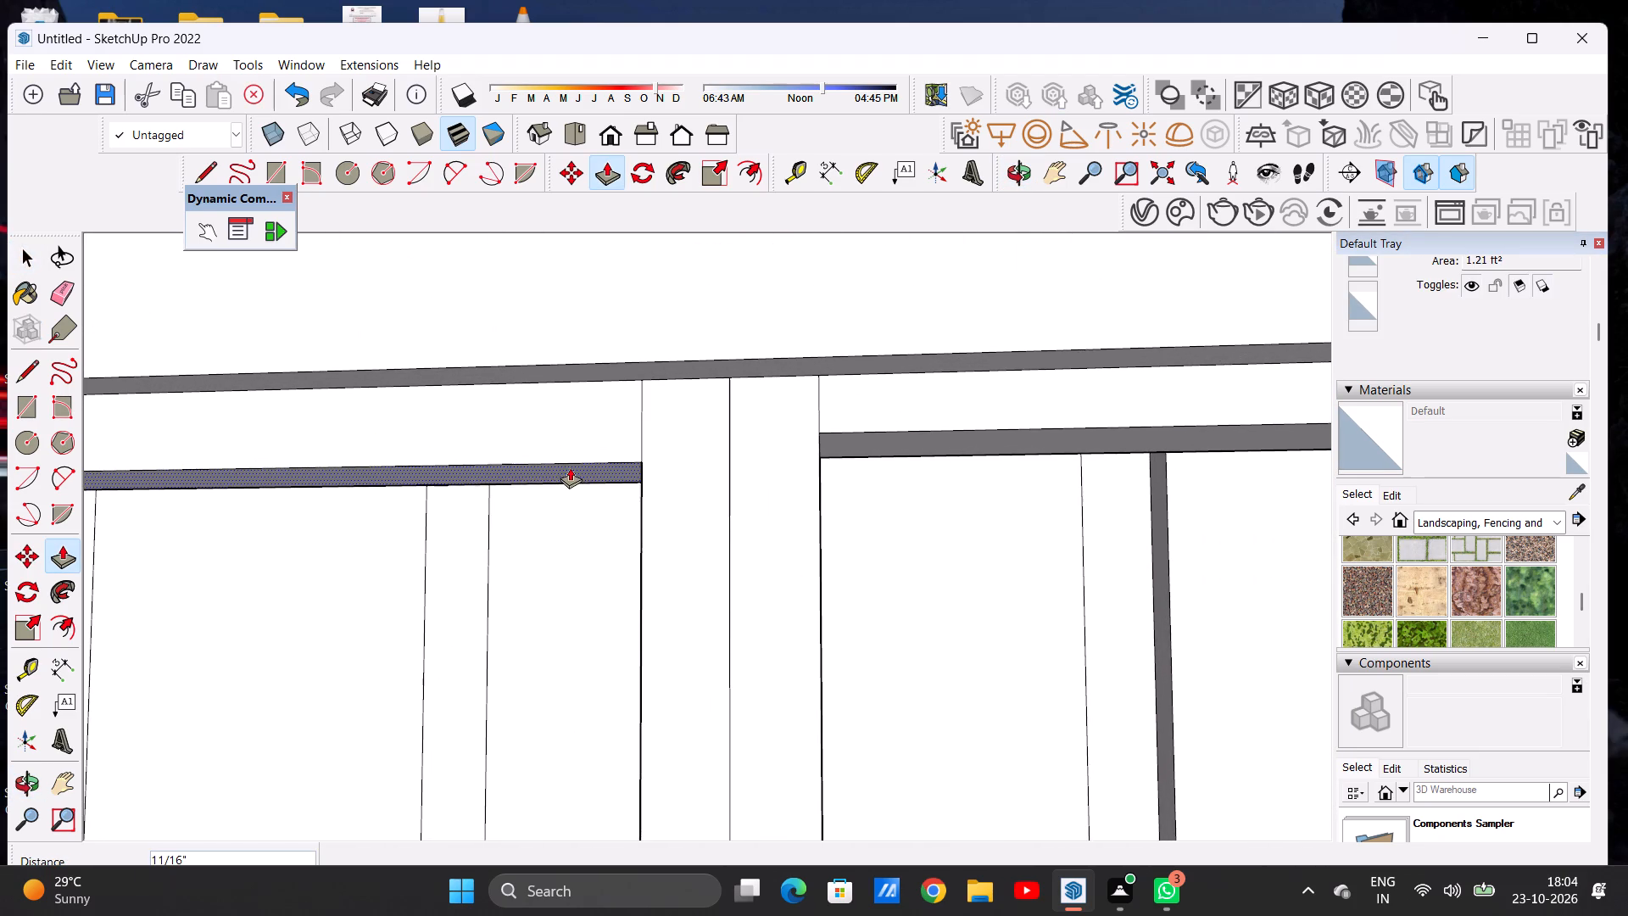
left_click(570, 467)
left_click(841, 437)
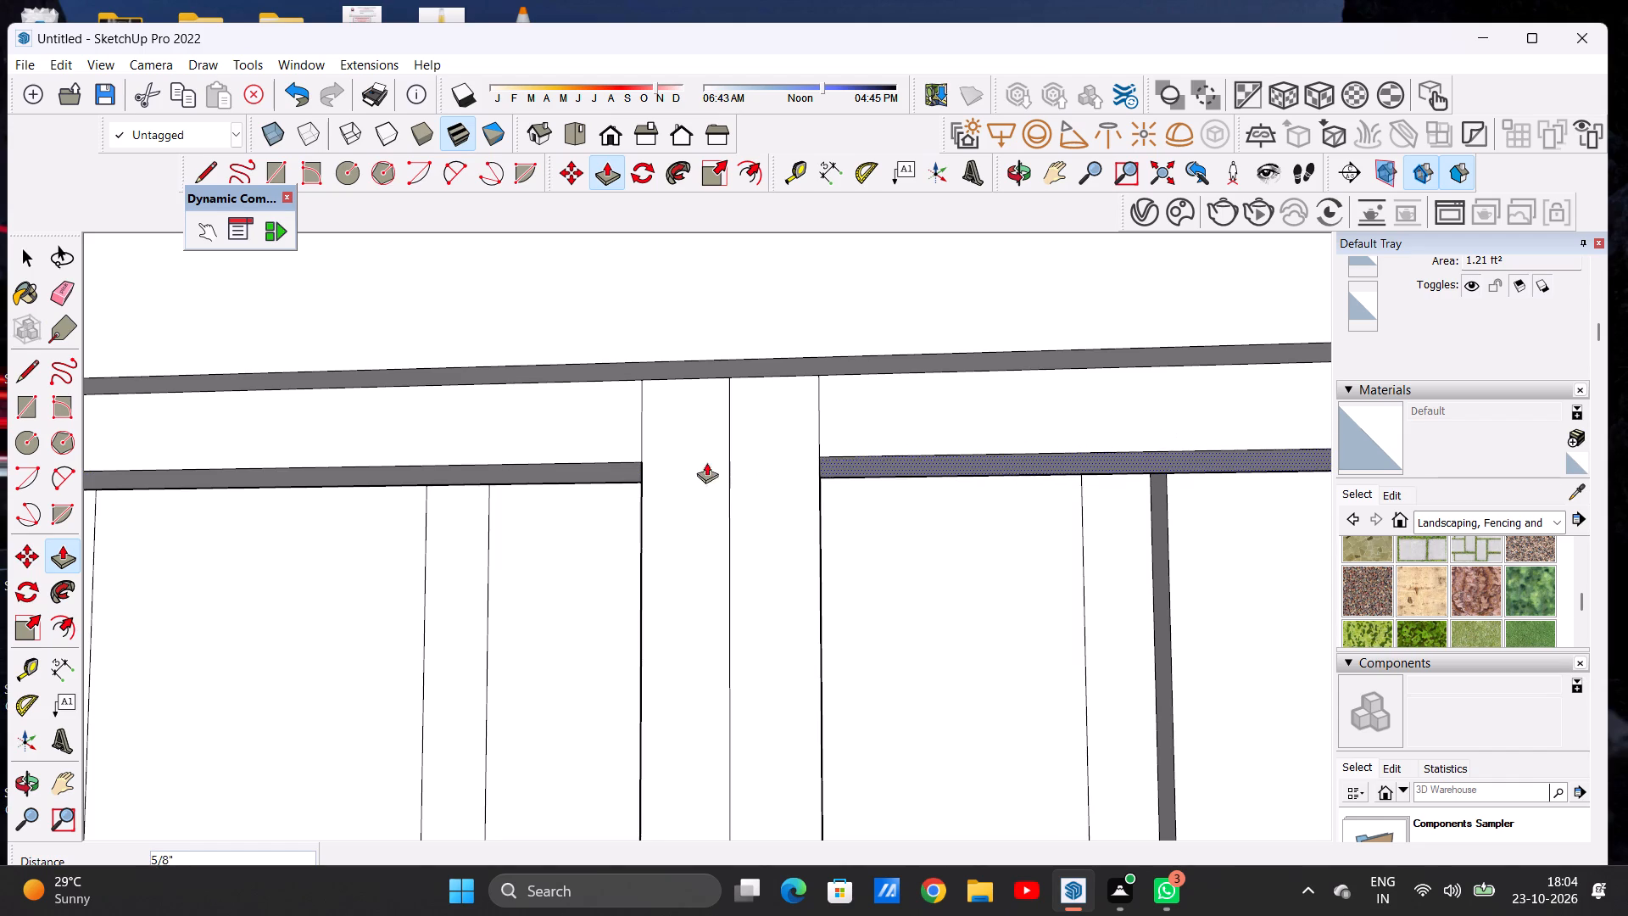
left_click(640, 462)
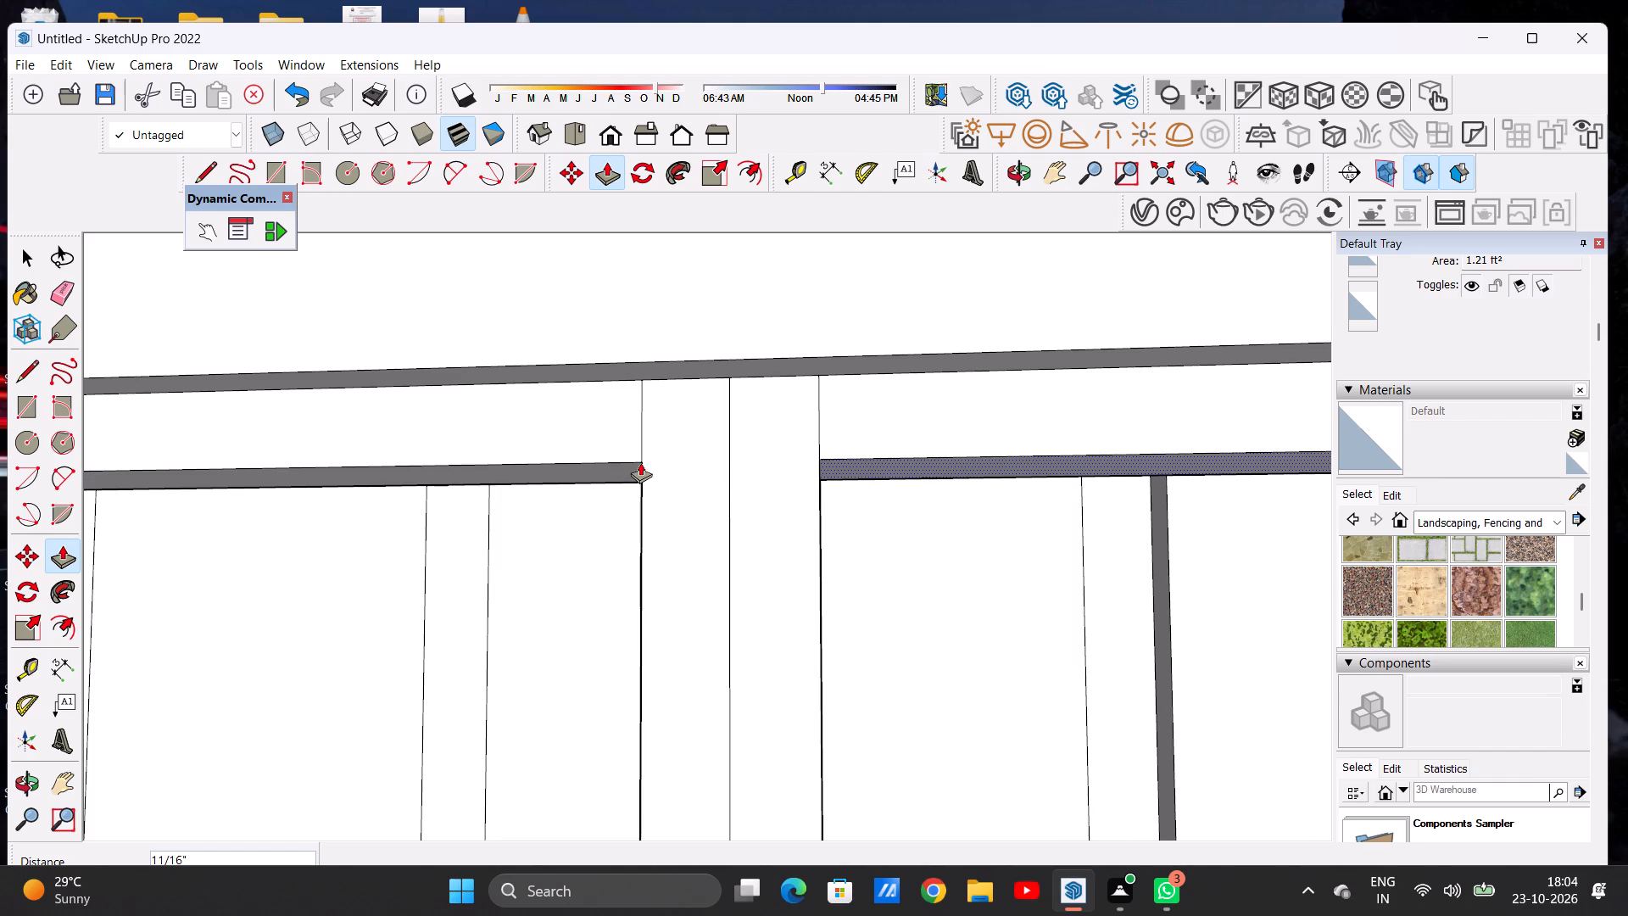
key("space")
Examine the ground-floor front enclosure's two openings and top rails from several distances and angles.
scroll(684, 514, "down", 2)
scroll(684, 515, "up", 1)
scroll(684, 517, "down", 13)
scroll(838, 489, "up", 1)
scroll(838, 489, "down", 1)
scroll(838, 489, "up", 1)
scroll(838, 489, "down", 8)
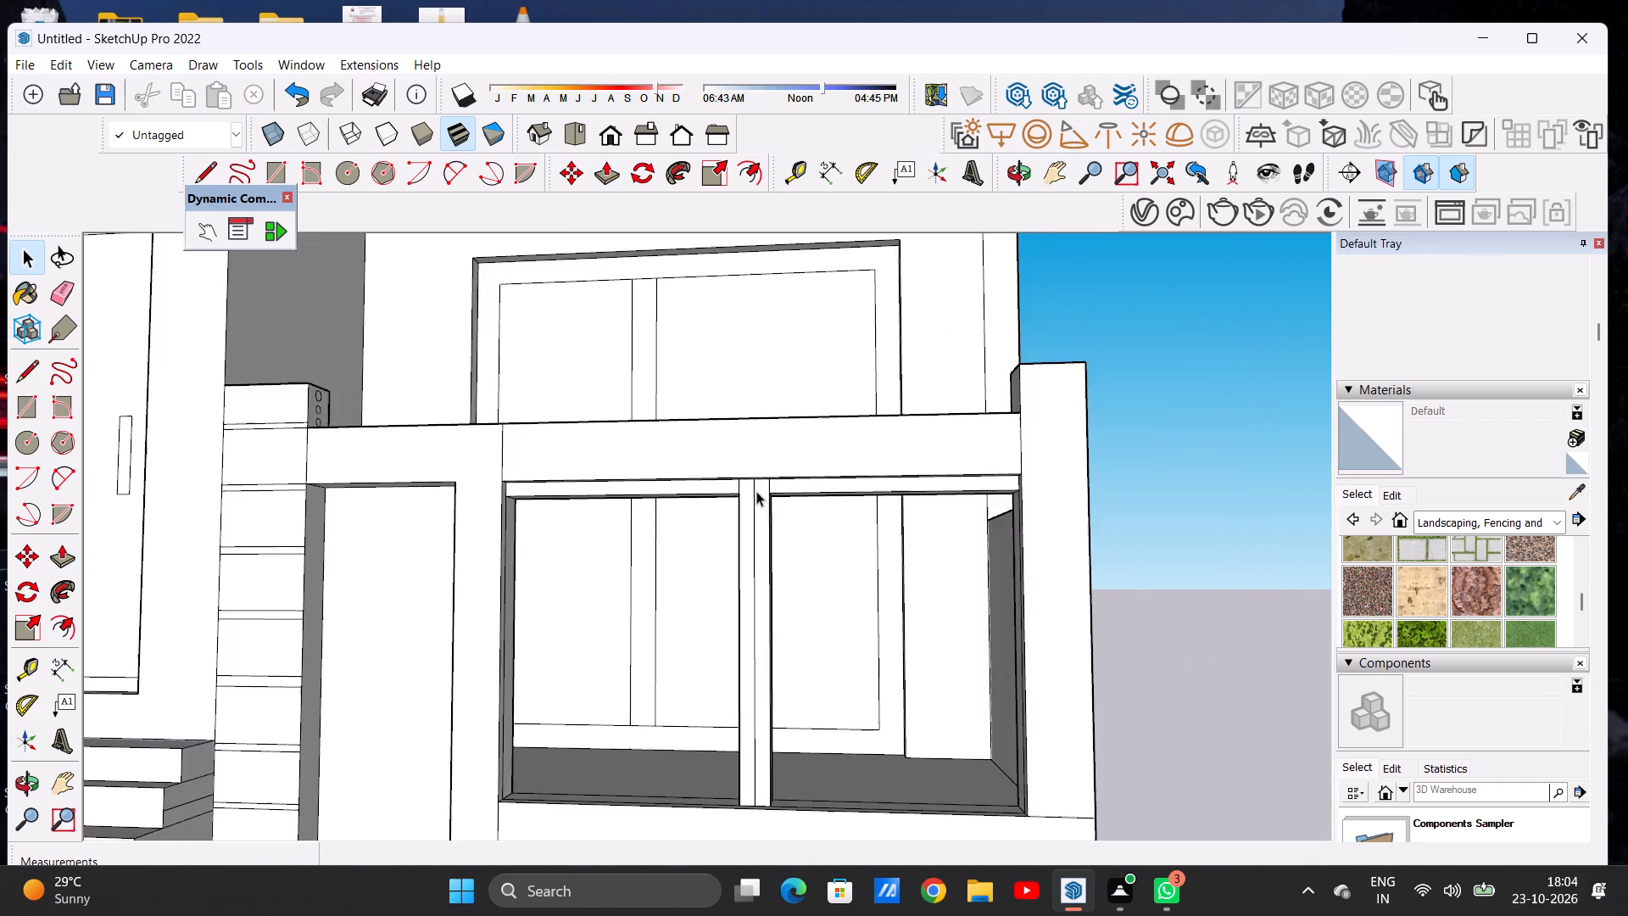
scroll(756, 491, "down", 3)
middle_click_drag(692, 572, 708, 667)
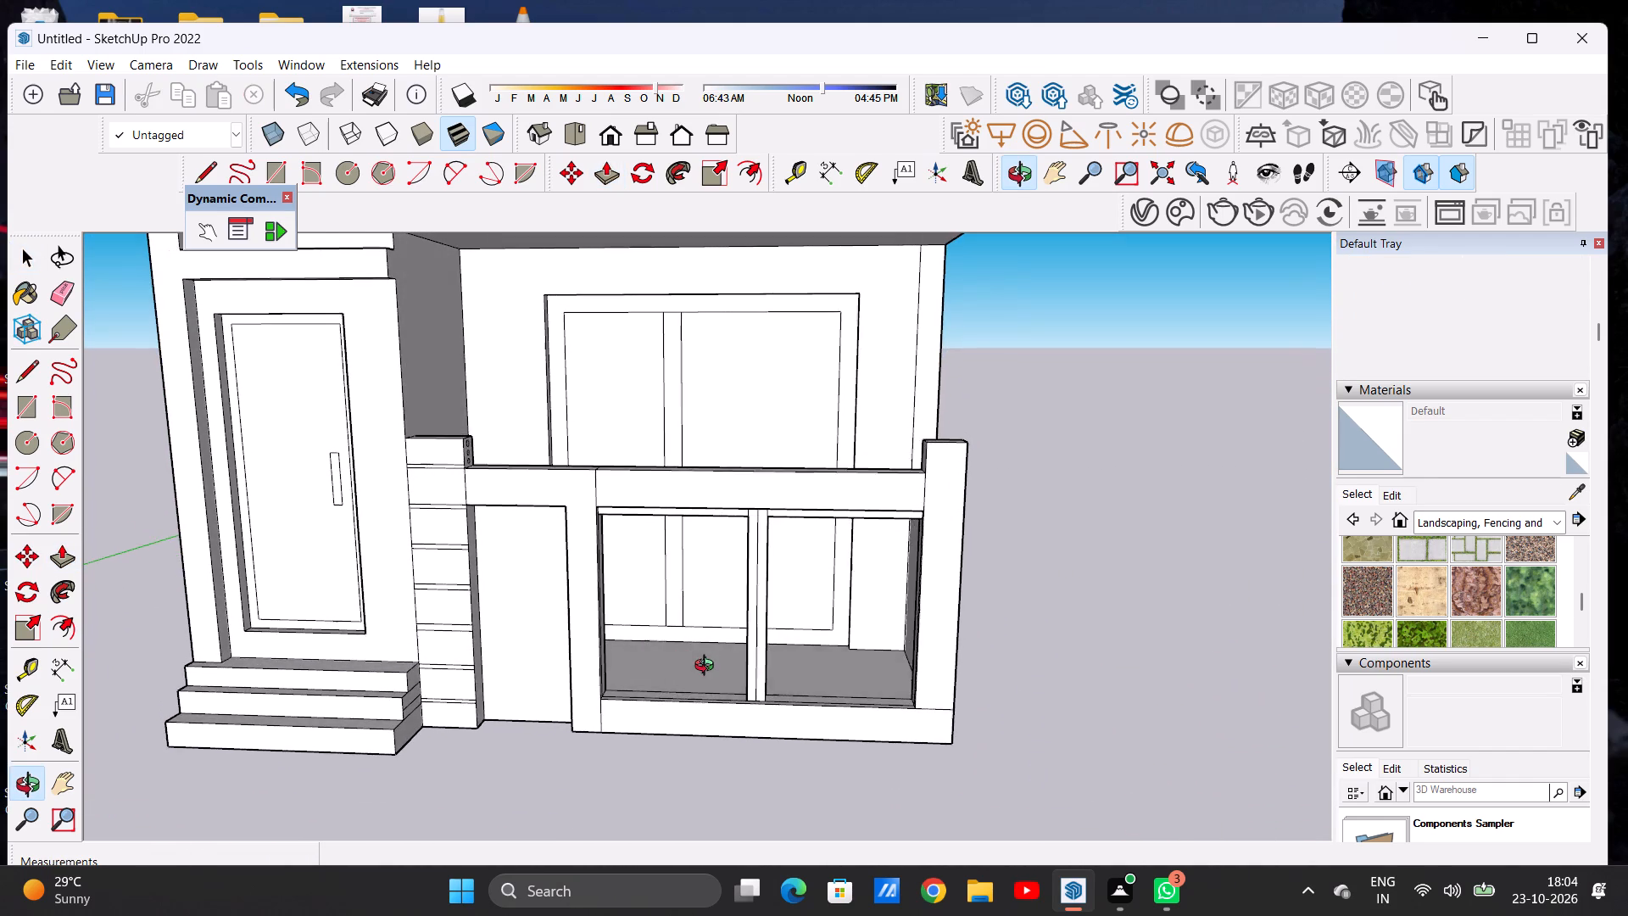
middle_click_drag(708, 667, 716, 673)
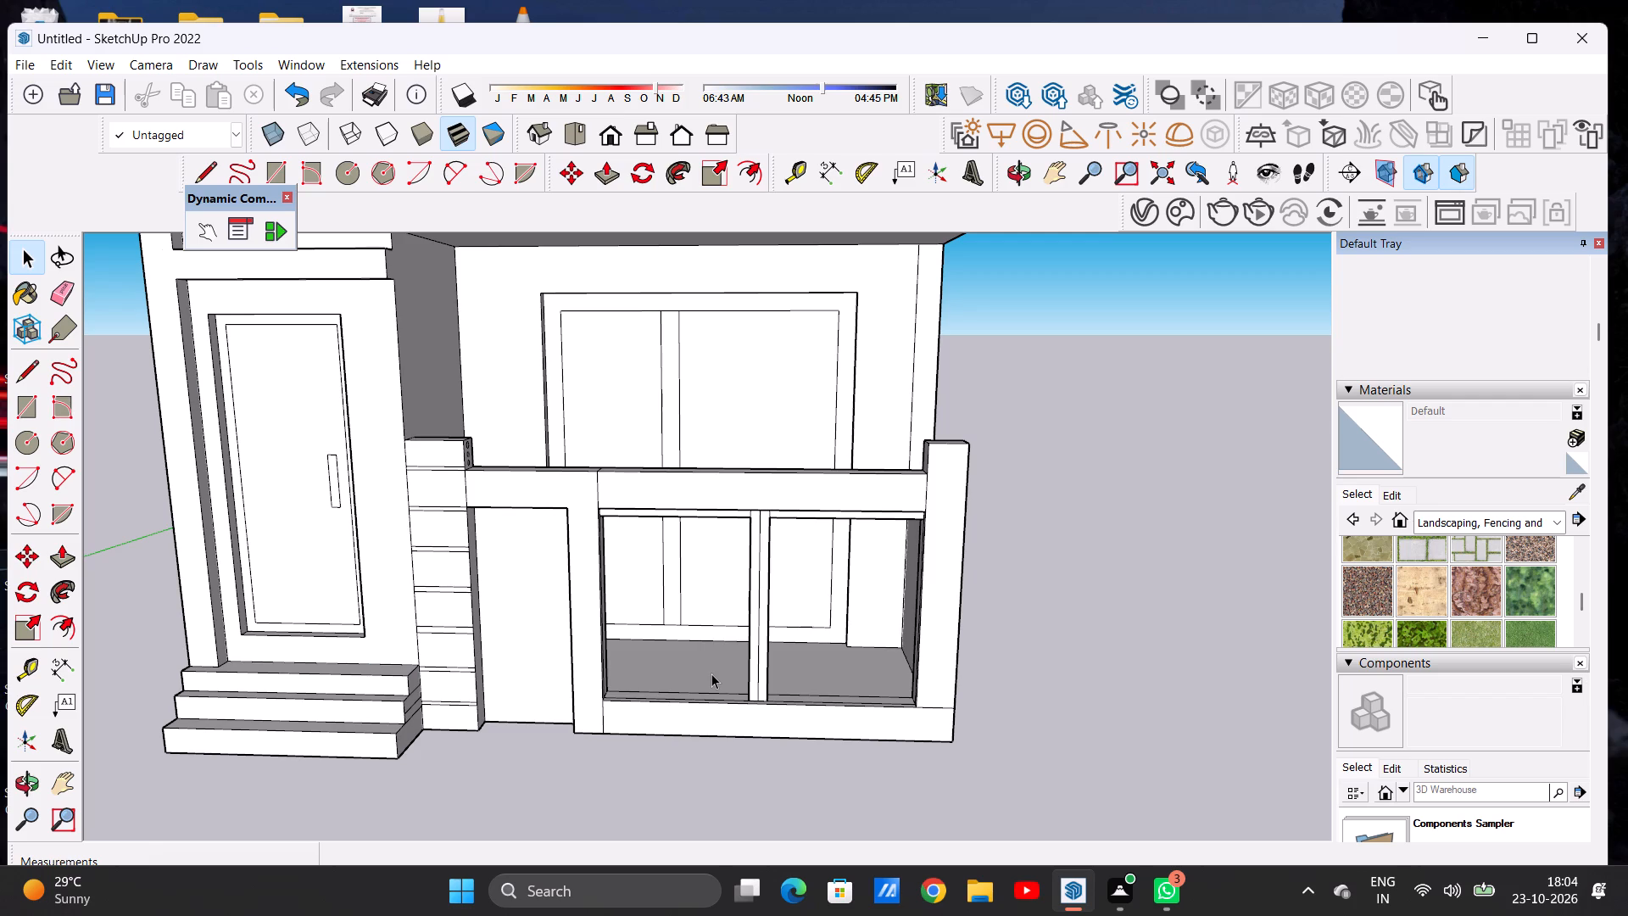
scroll(566, 609, "down", 13)
scroll(618, 586, "up", 8)
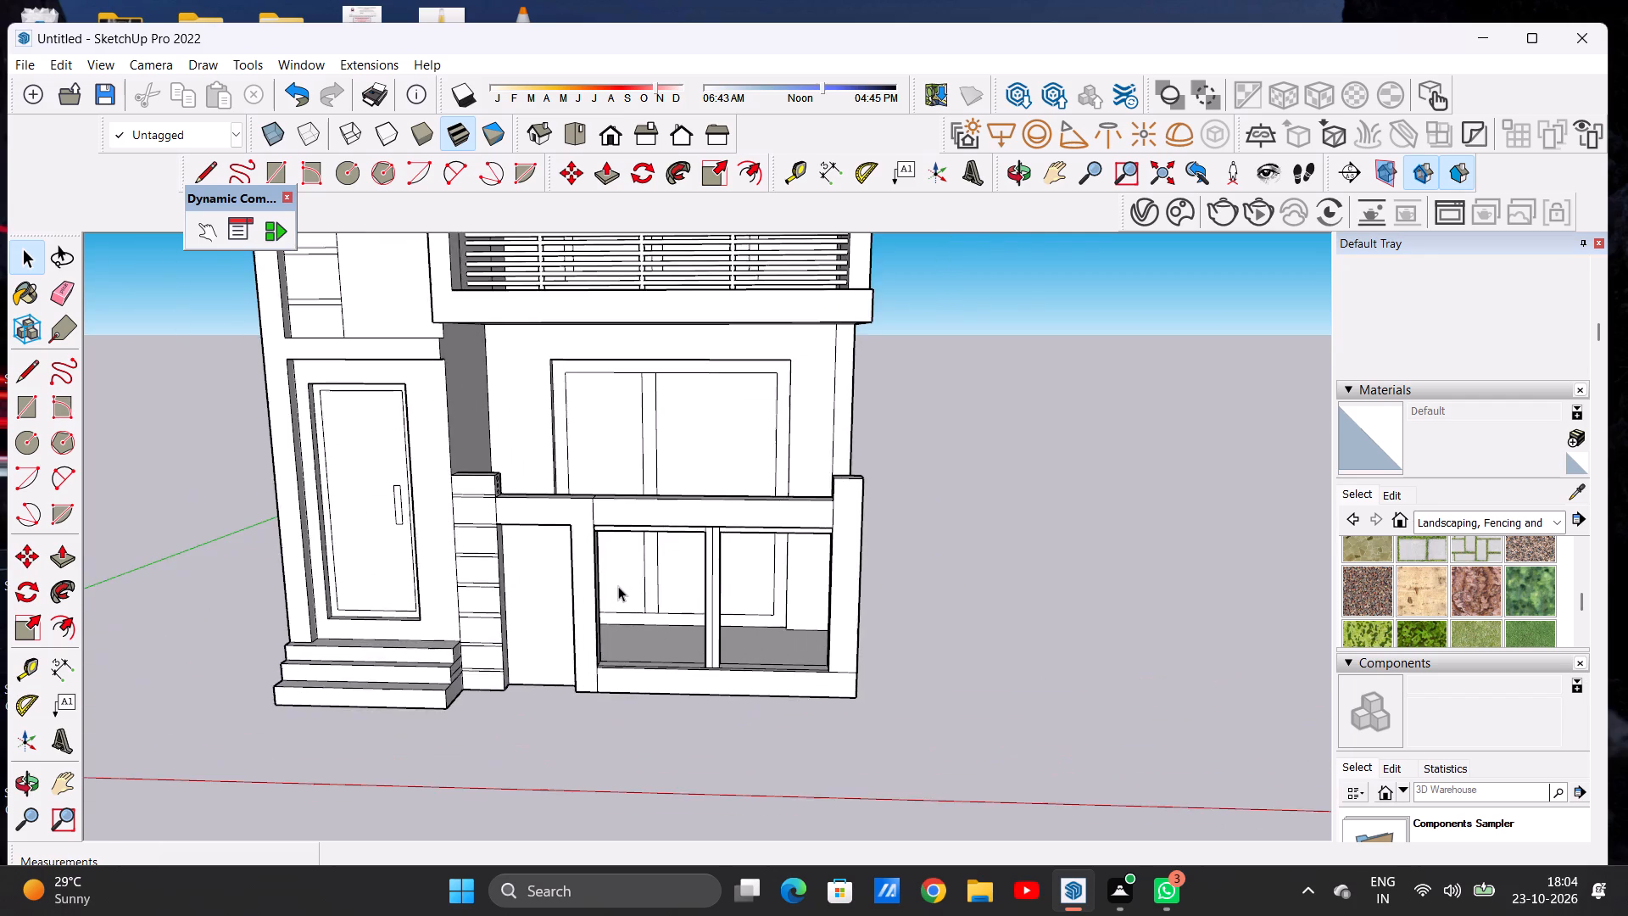
scroll(619, 585, "up", 5)
middle_click_drag(690, 595, 761, 549)
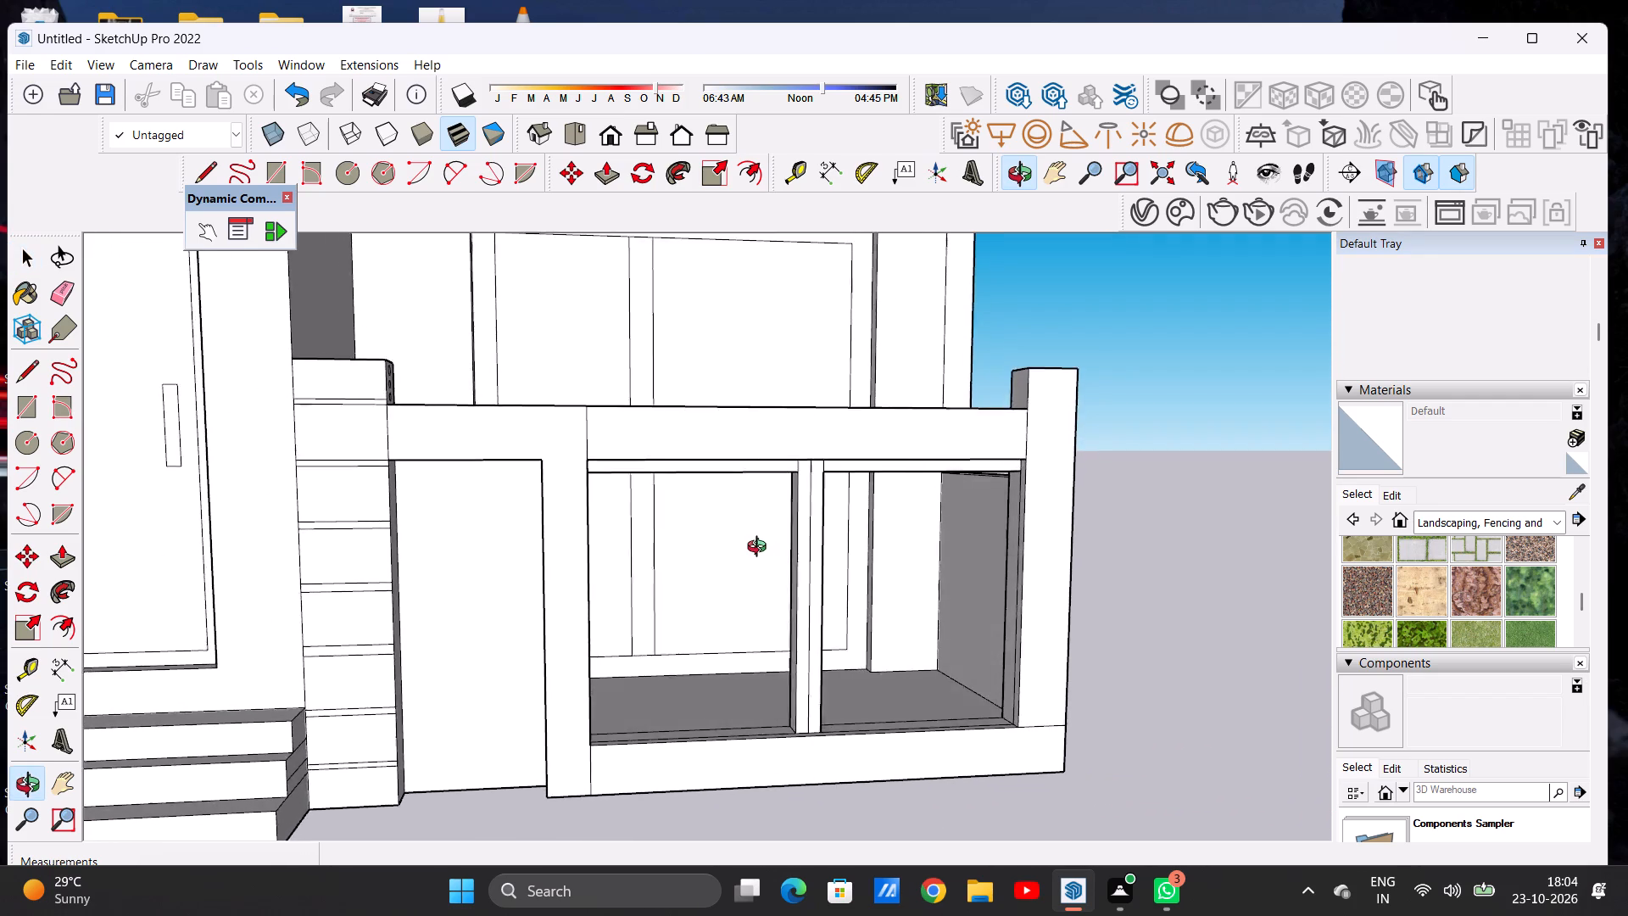
middle_click_drag(761, 549, 717, 556)
Draw two horizontal lines about 4 11/16" long across the outer corner pillar's inner side face, marking a small rectangle just below the top rail.
scroll(1007, 492, "up", 5)
middle_click_drag(1028, 509, 1156, 497)
scroll(1012, 502, "up", 5)
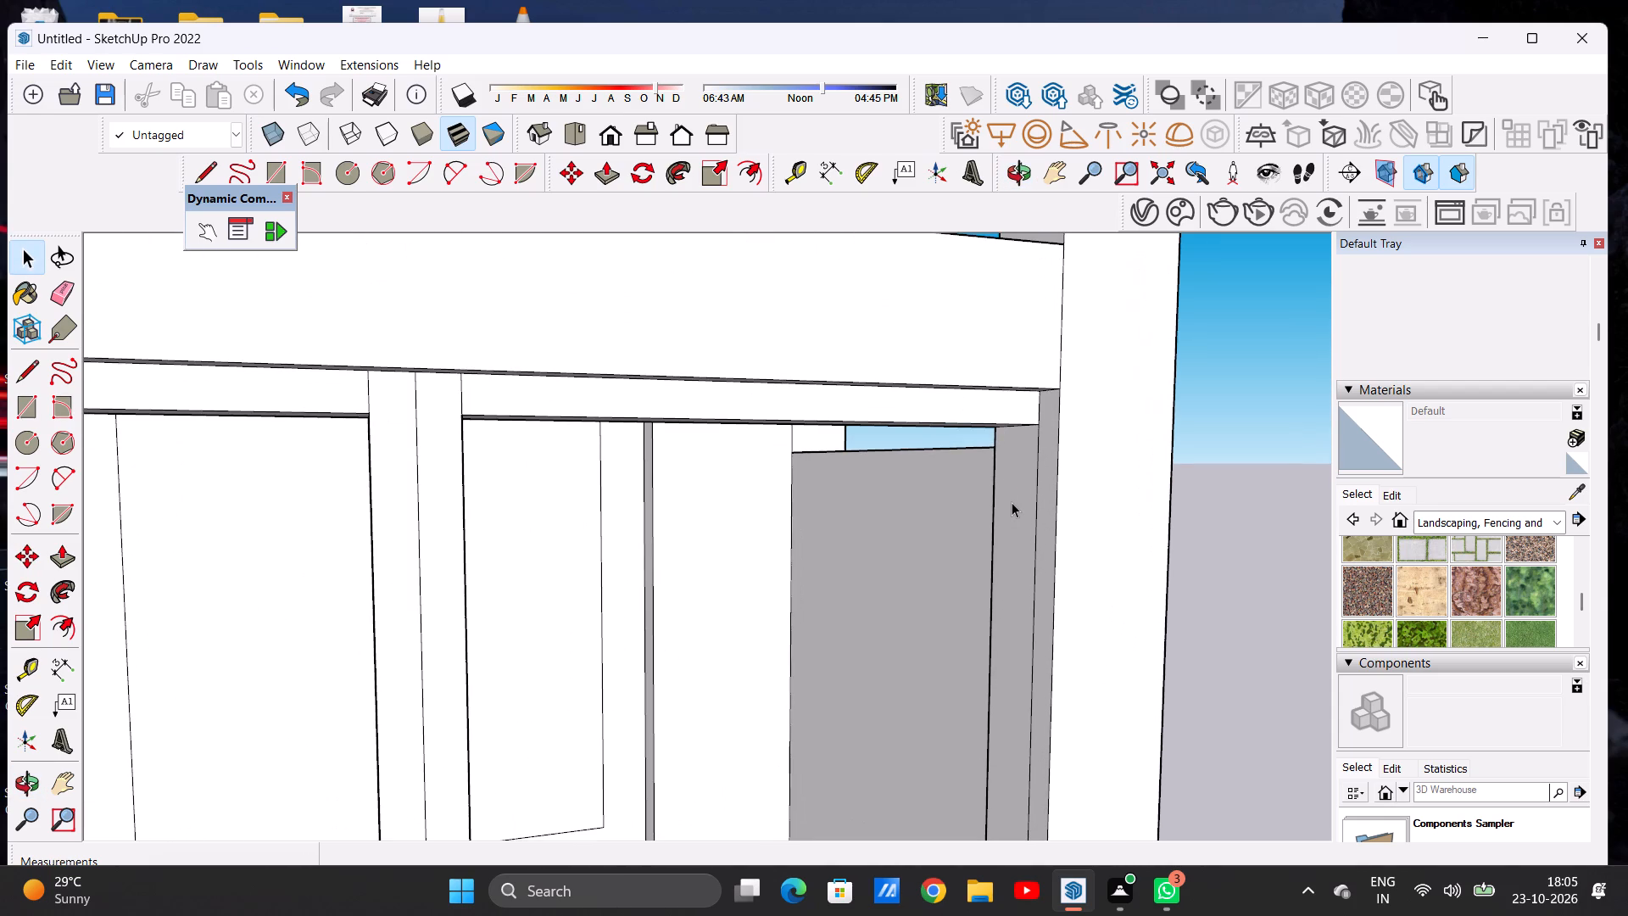
key("l")
scroll(1028, 457, "up", 8)
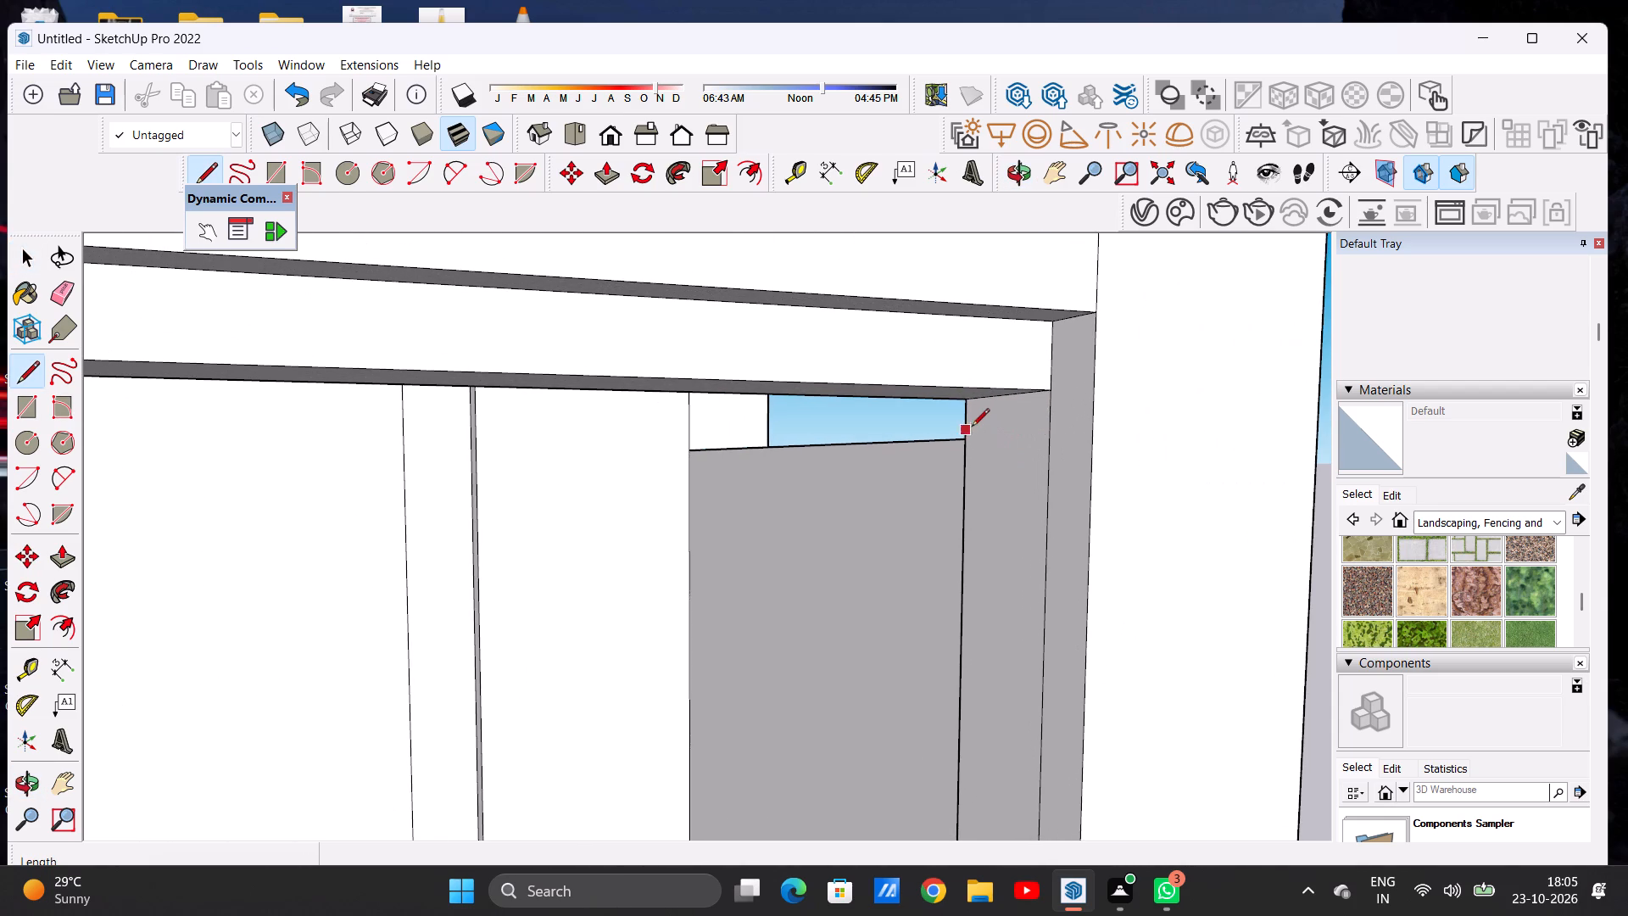
left_click(971, 418)
left_click(1049, 417)
left_click(966, 466)
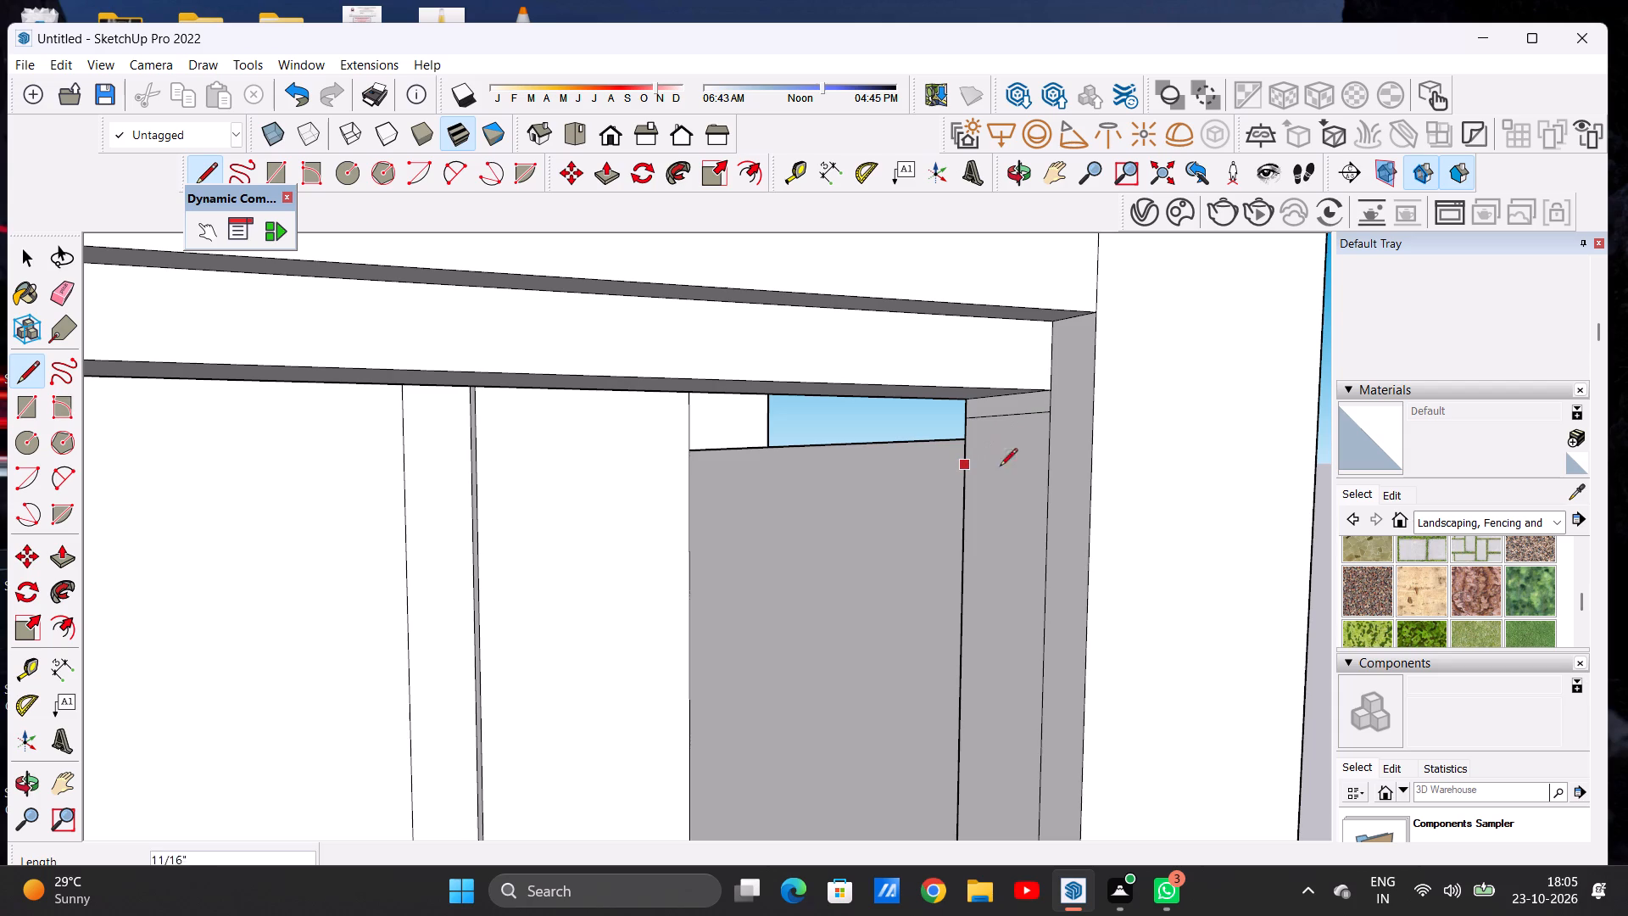
left_click(1049, 467)
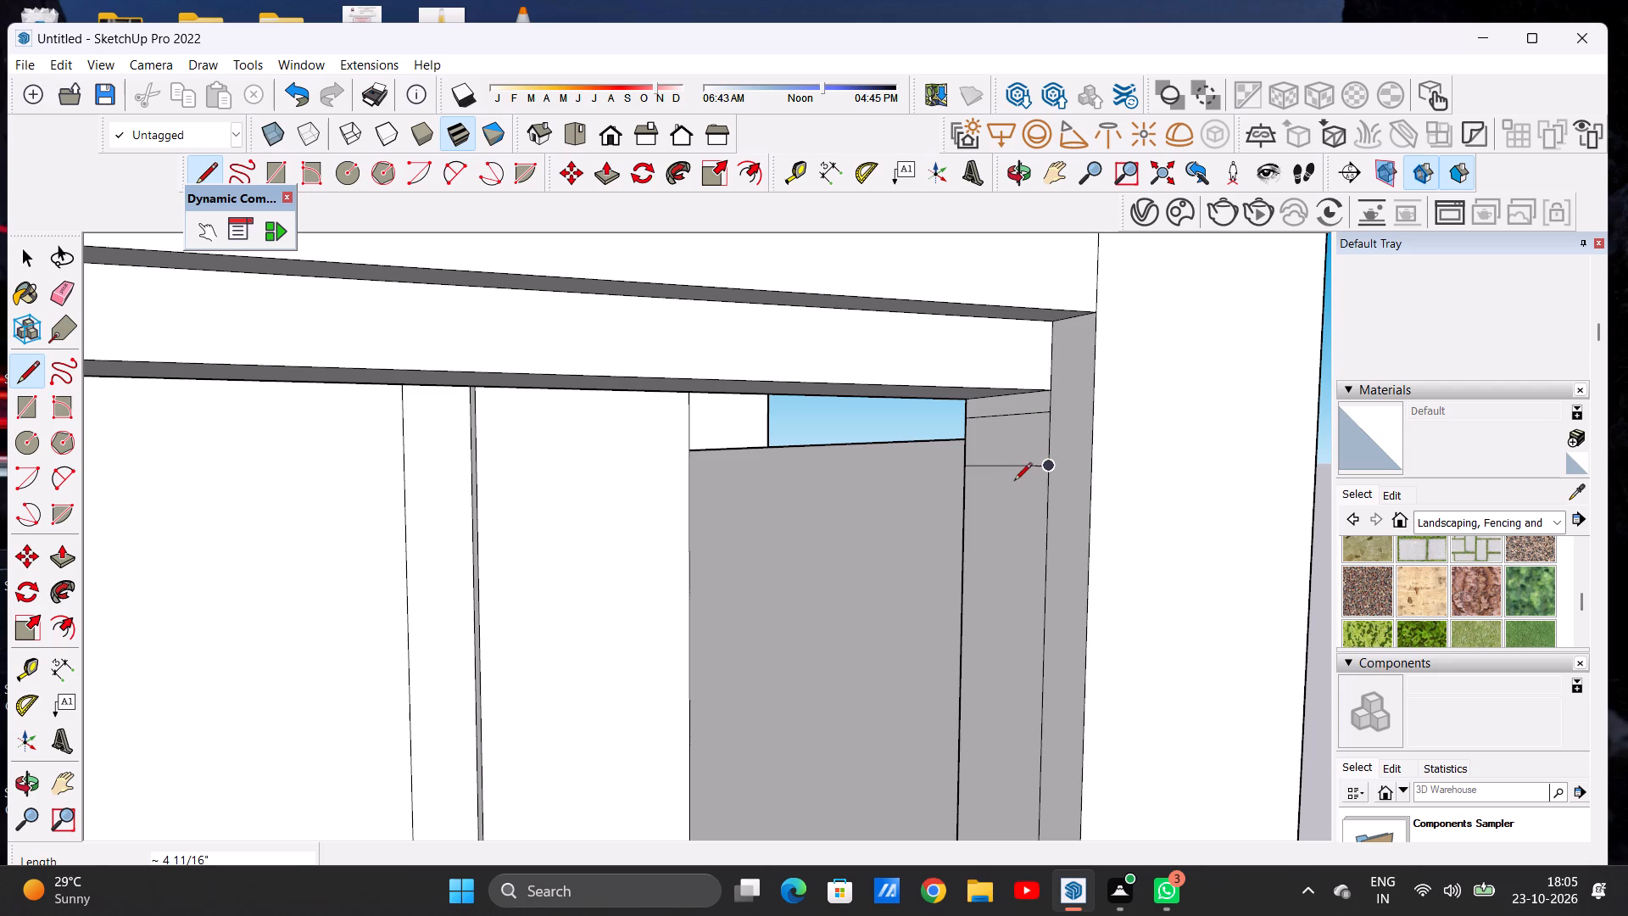
key("space")
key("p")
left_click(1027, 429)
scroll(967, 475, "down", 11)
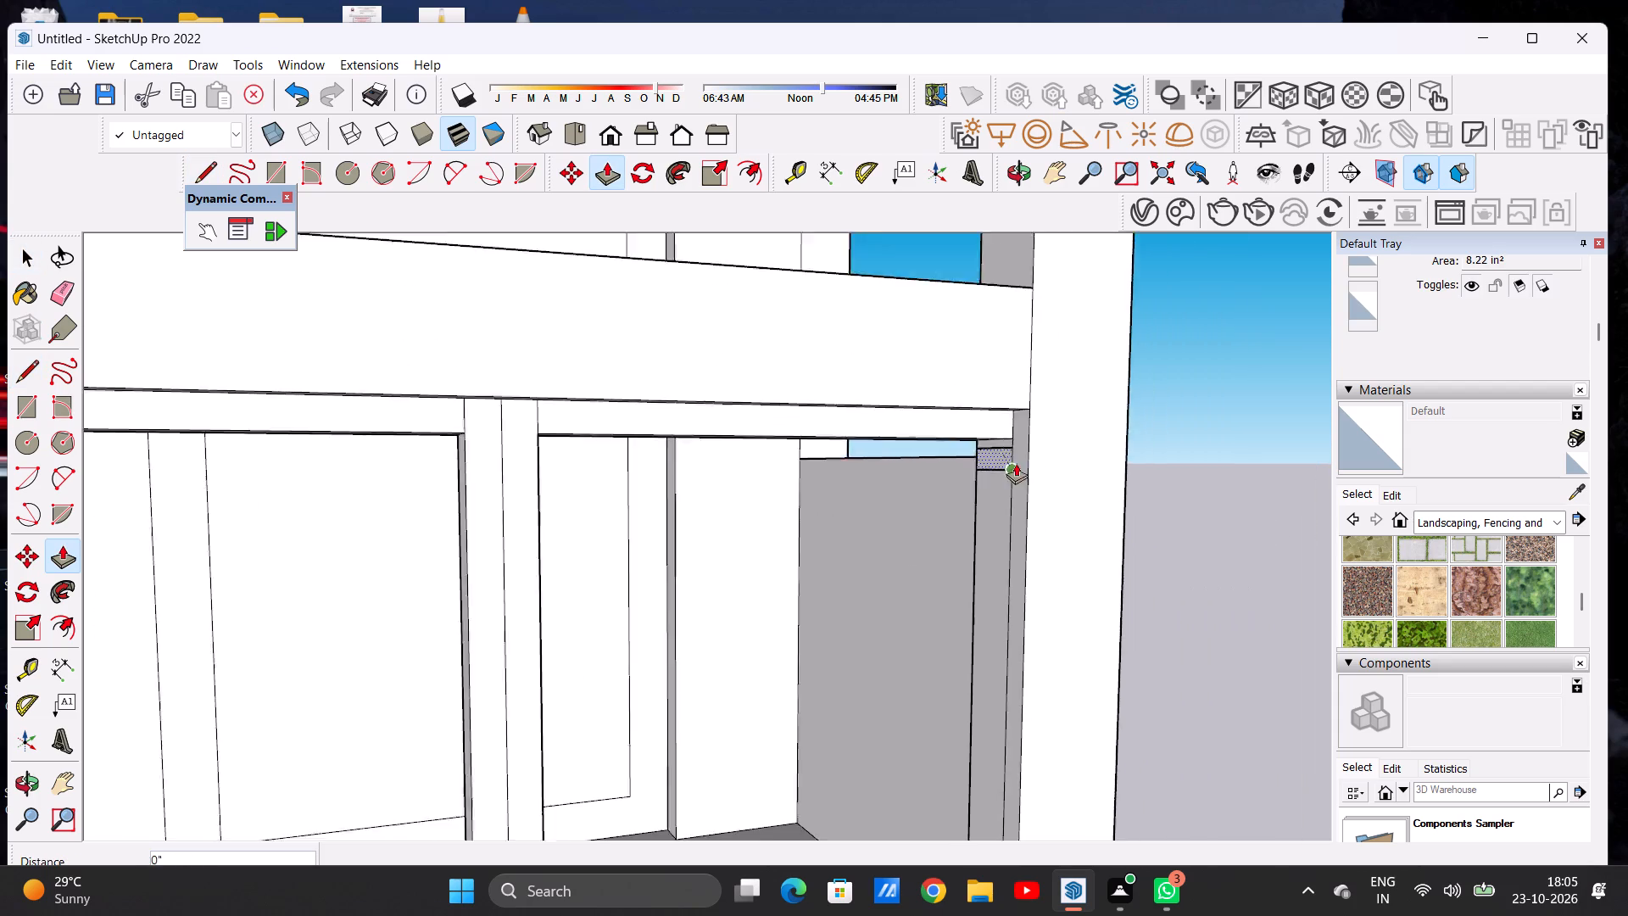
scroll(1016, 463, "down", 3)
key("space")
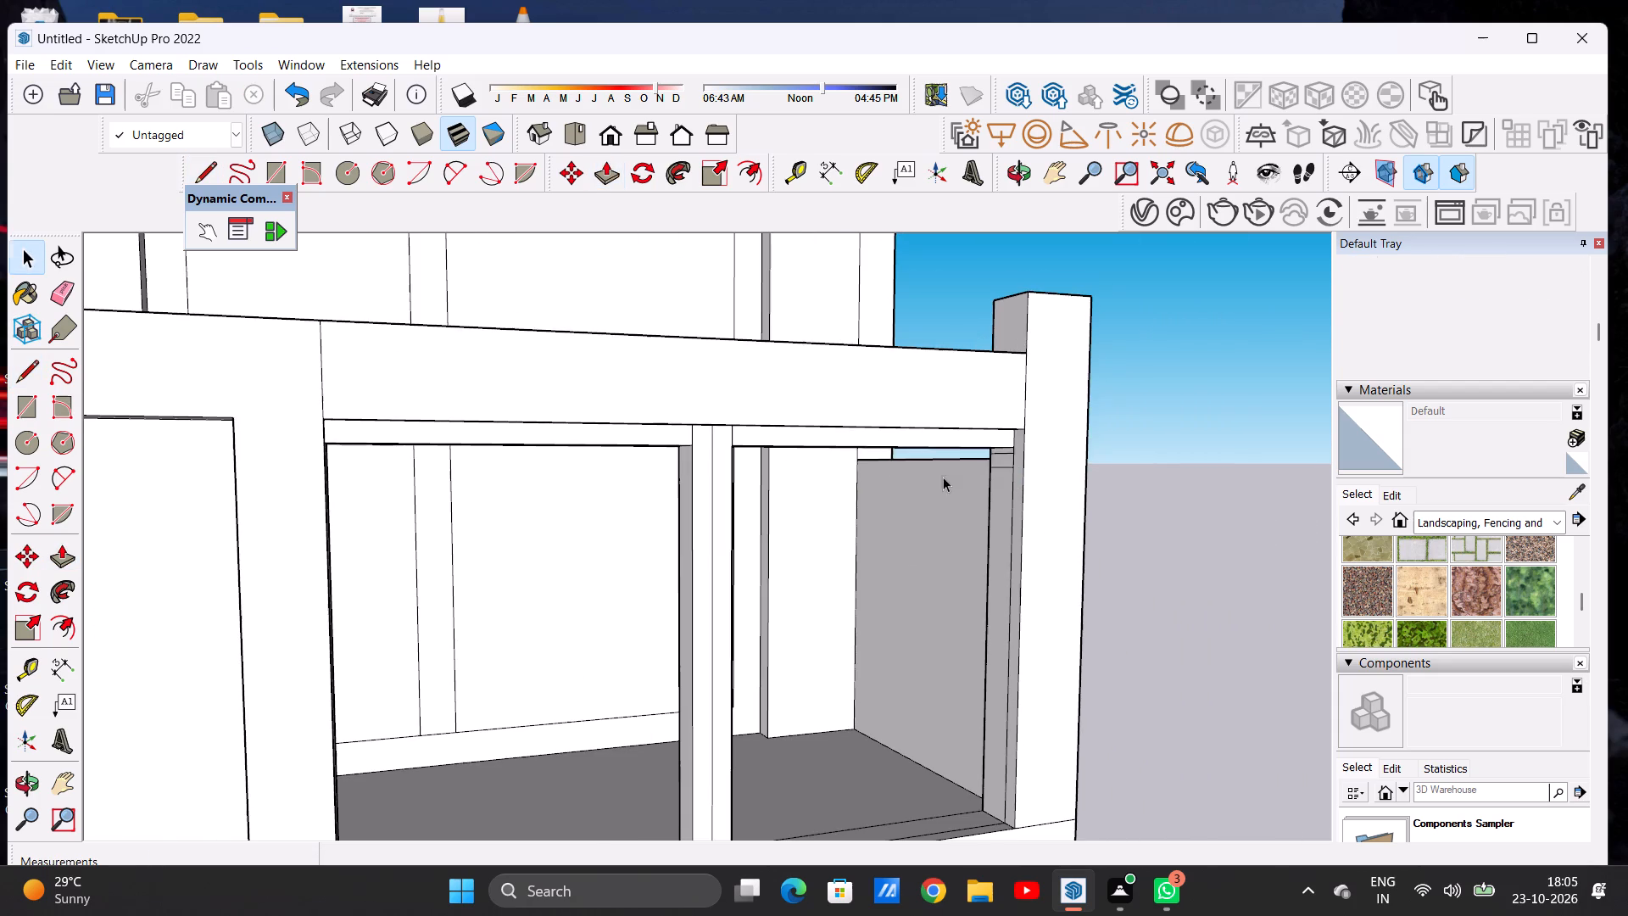
Copy the marked rectangle from the outer corner pillar about 6' 7 5/16" across to the inner side face of the pillar nearer the entrance.
scroll(977, 469, "up", 12)
double_click(1034, 457)
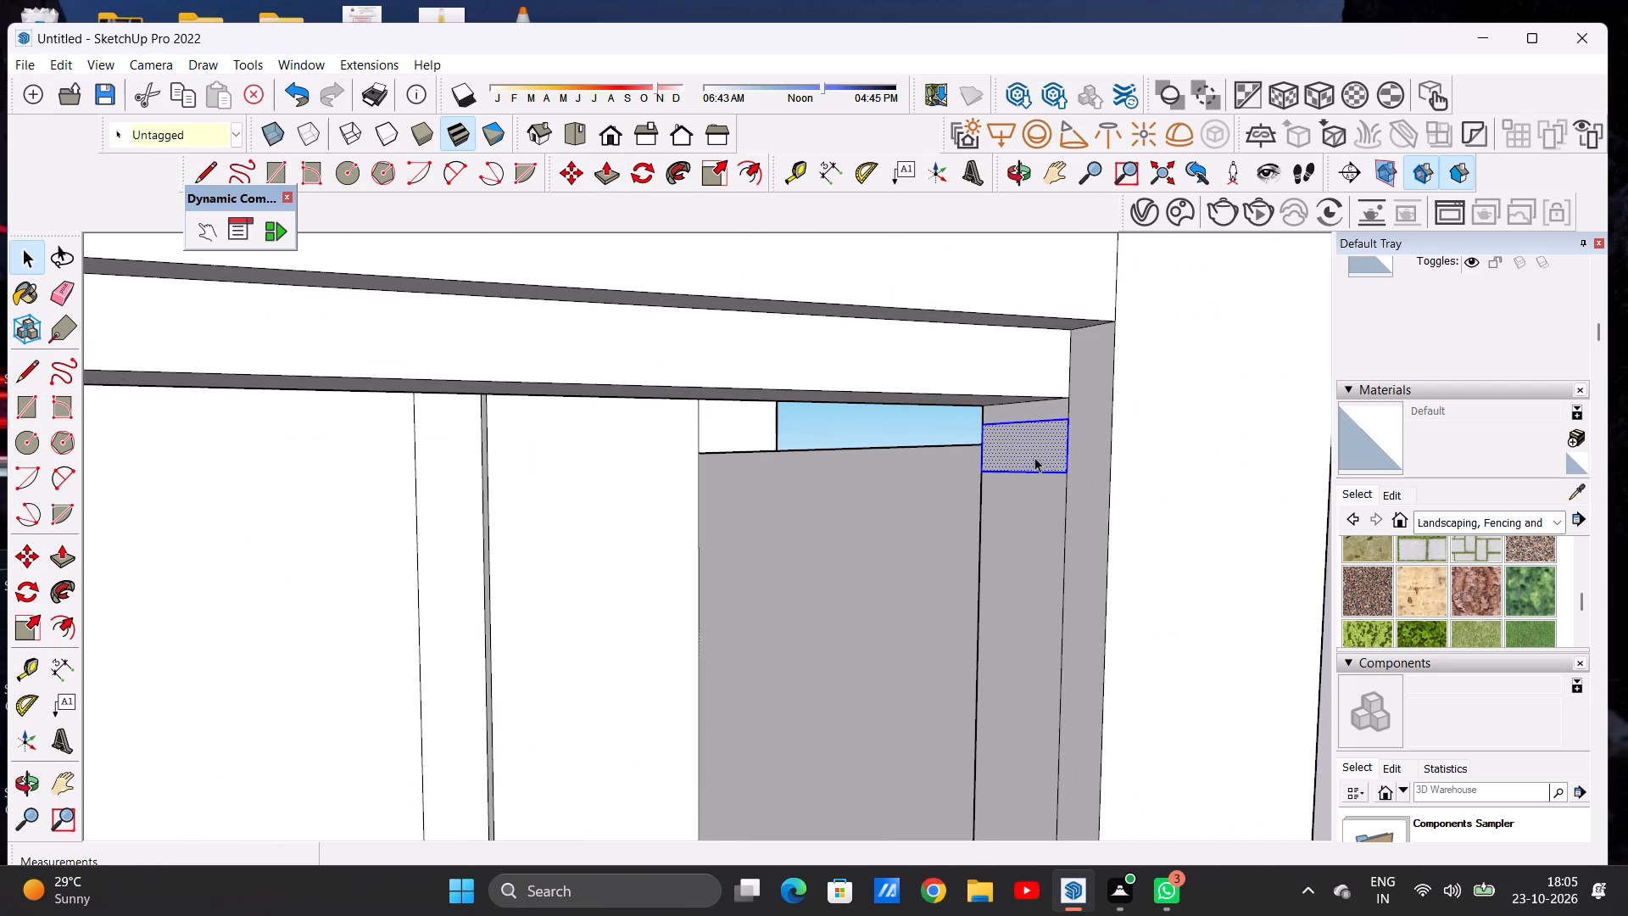
key("m")
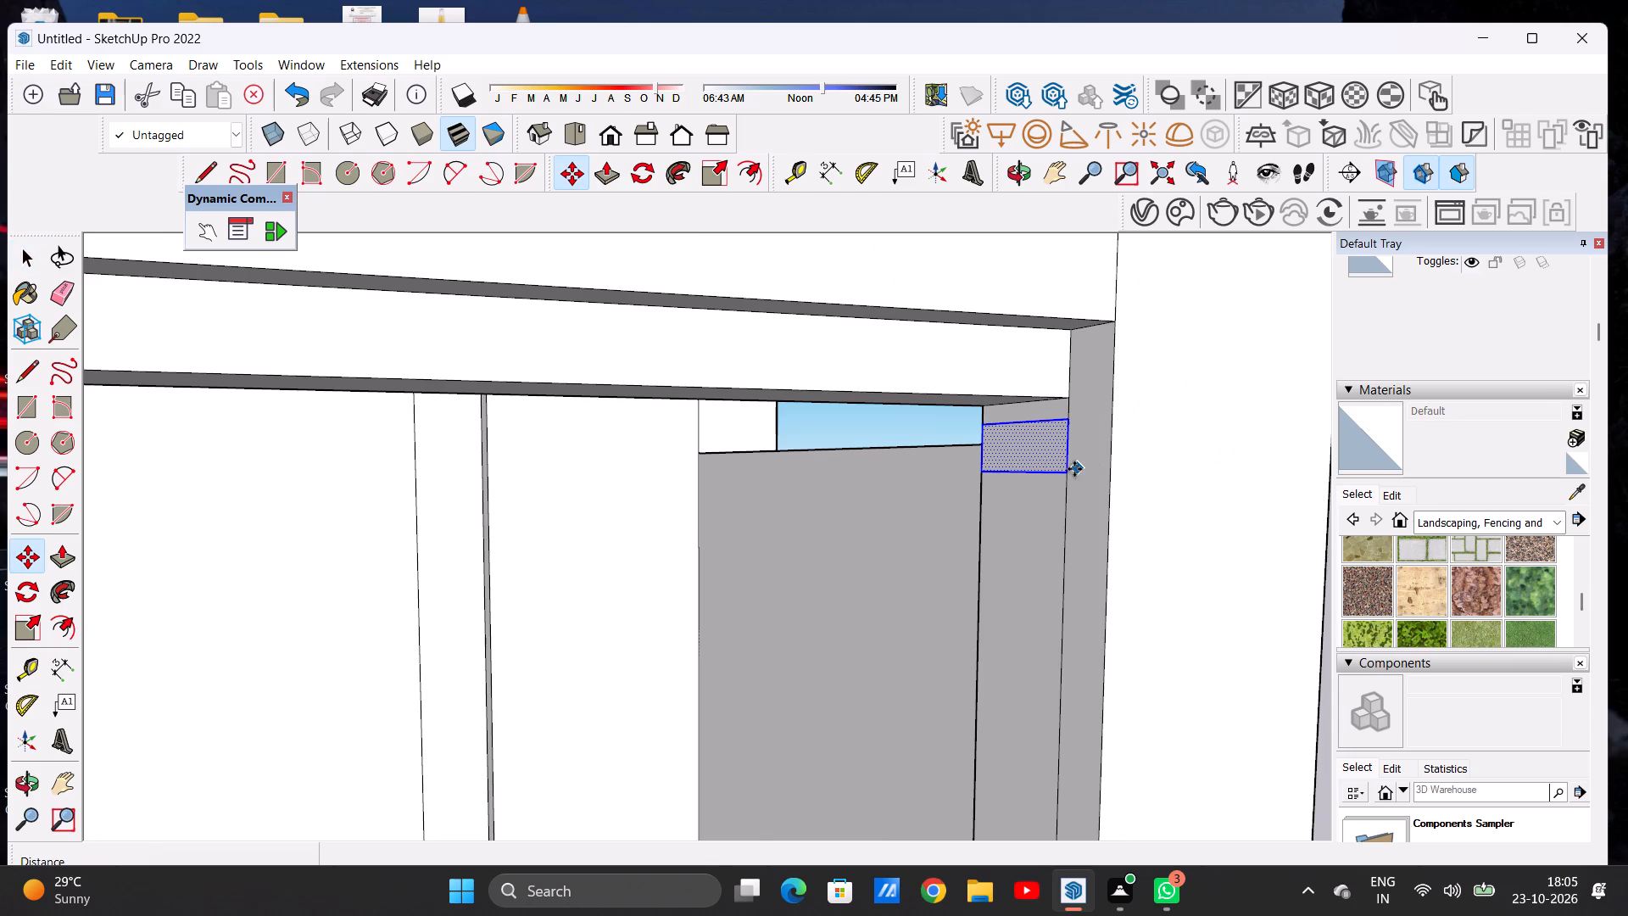
left_click(1068, 471)
scroll(1087, 472, "down", 3)
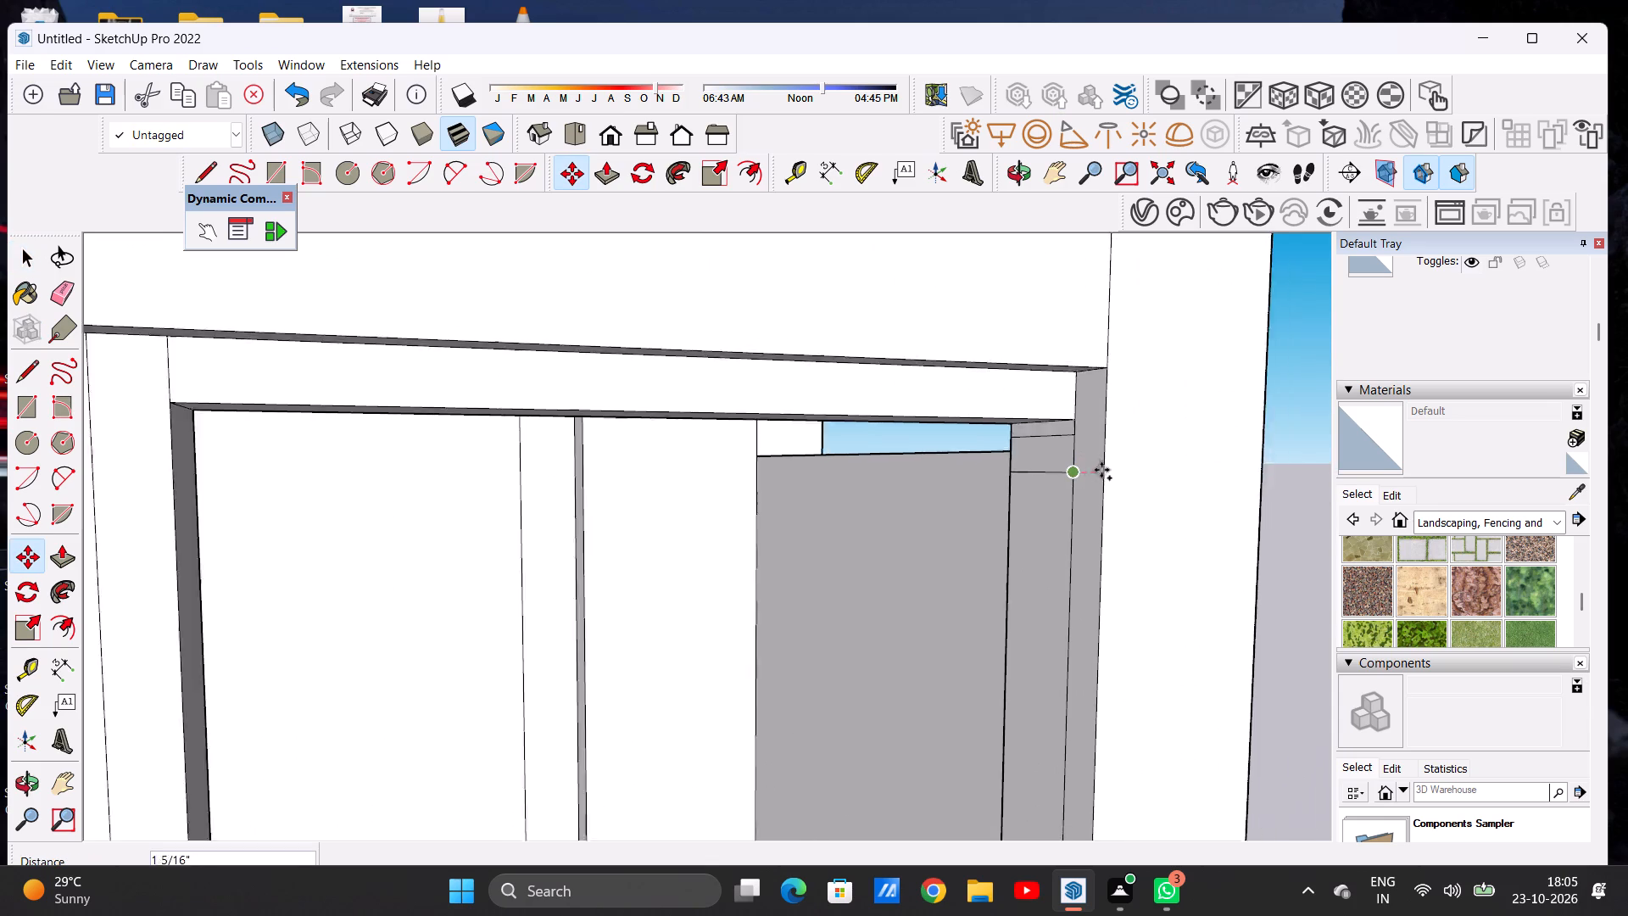
scroll(1101, 470, "down", 9)
scroll(571, 500, "down", 7)
scroll(433, 451, "up", 5)
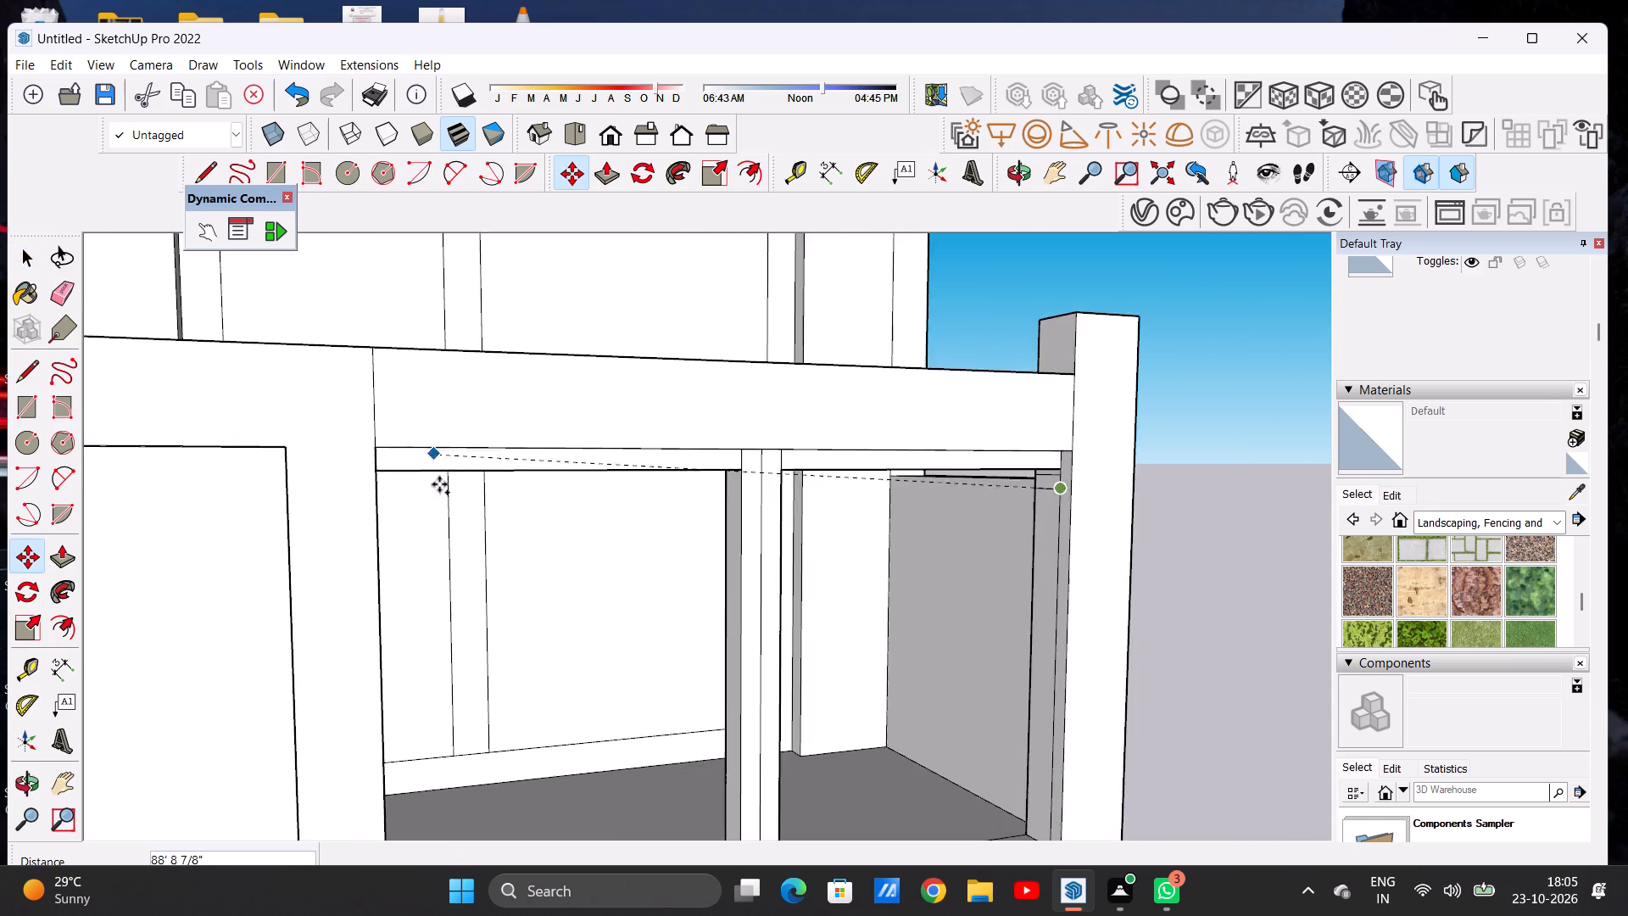
scroll(444, 516, "up", 11)
scroll(481, 442, "down", 6)
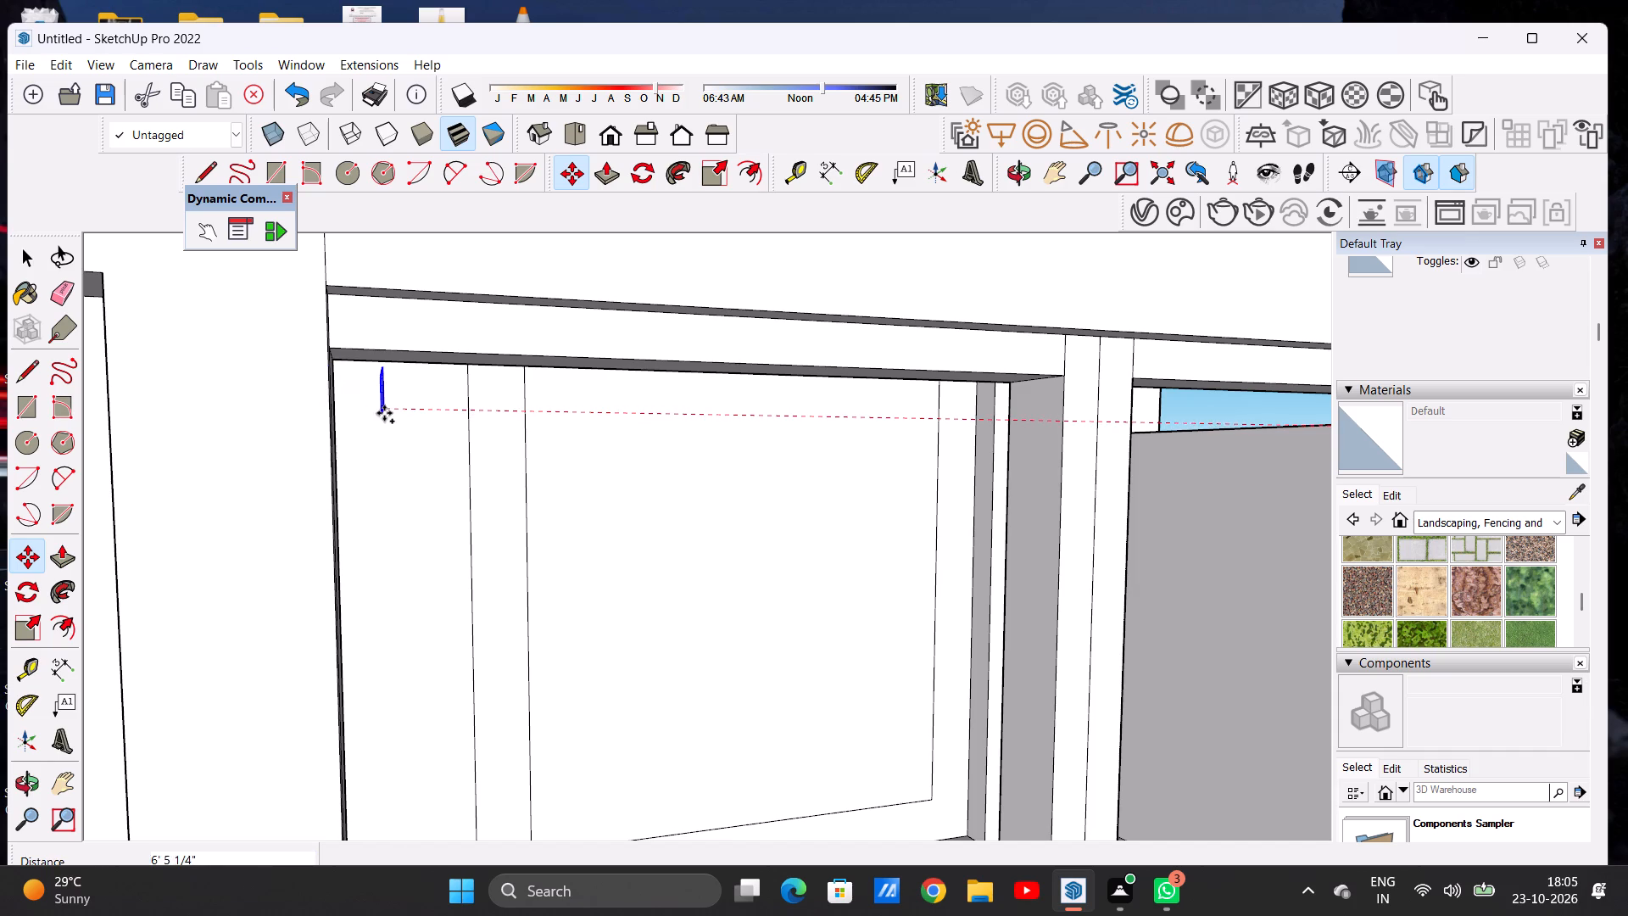
middle_click_drag(384, 413, 249, 404)
scroll(131, 420, "up", 1)
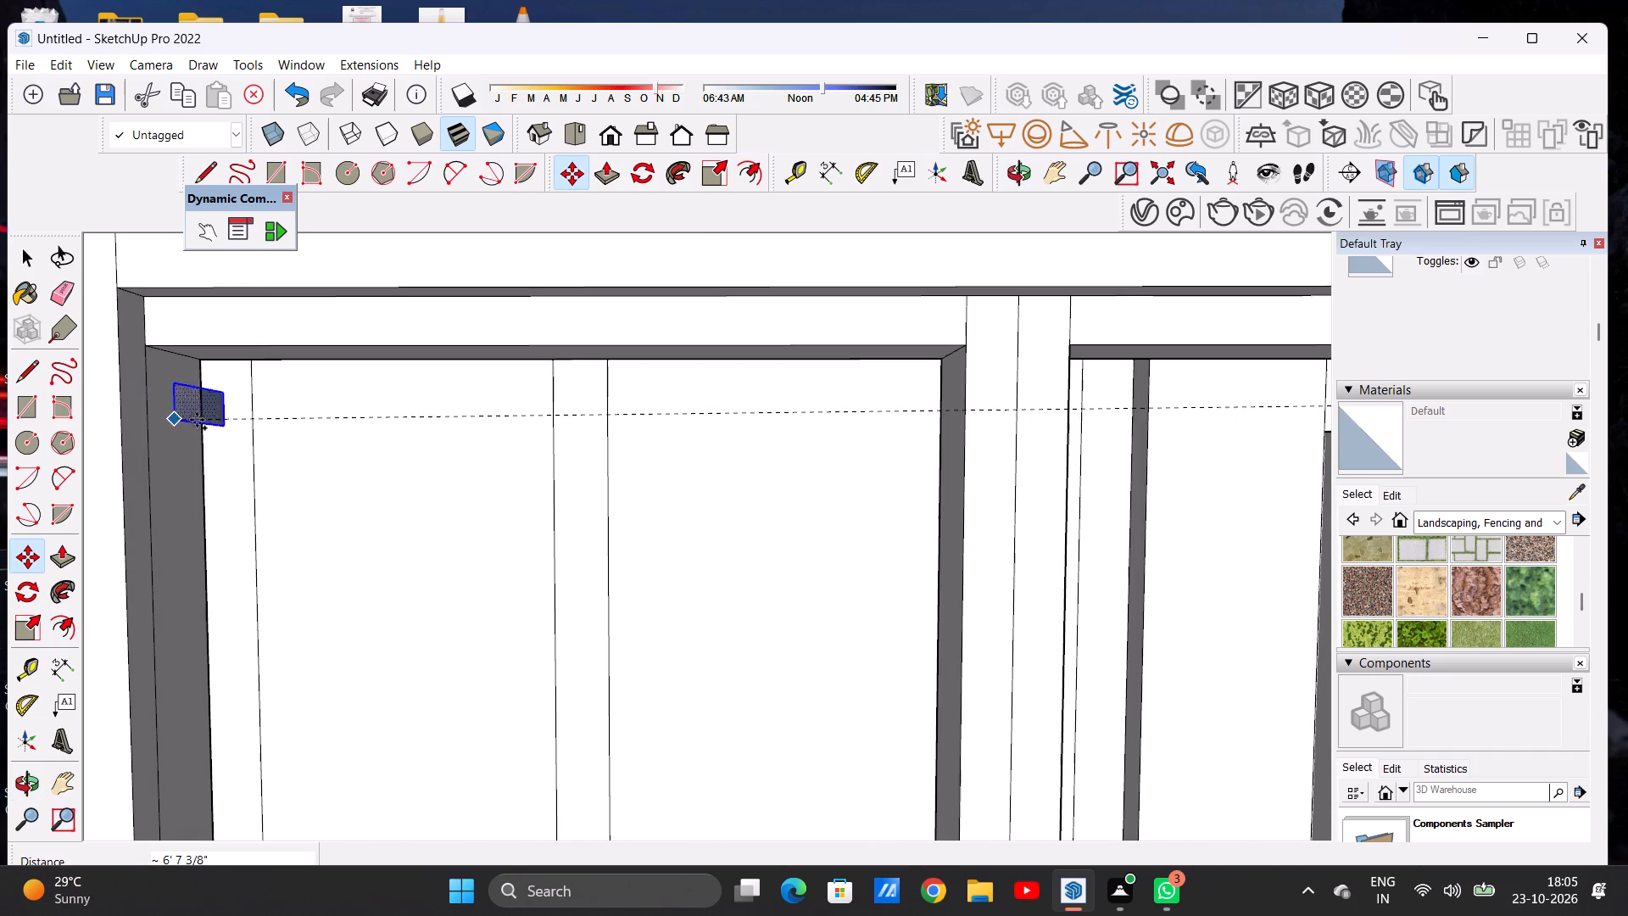
scroll(249, 414, "down", 8)
scroll(221, 412, "up", 1)
scroll(221, 412, "down", 1)
scroll(221, 412, "up", 17)
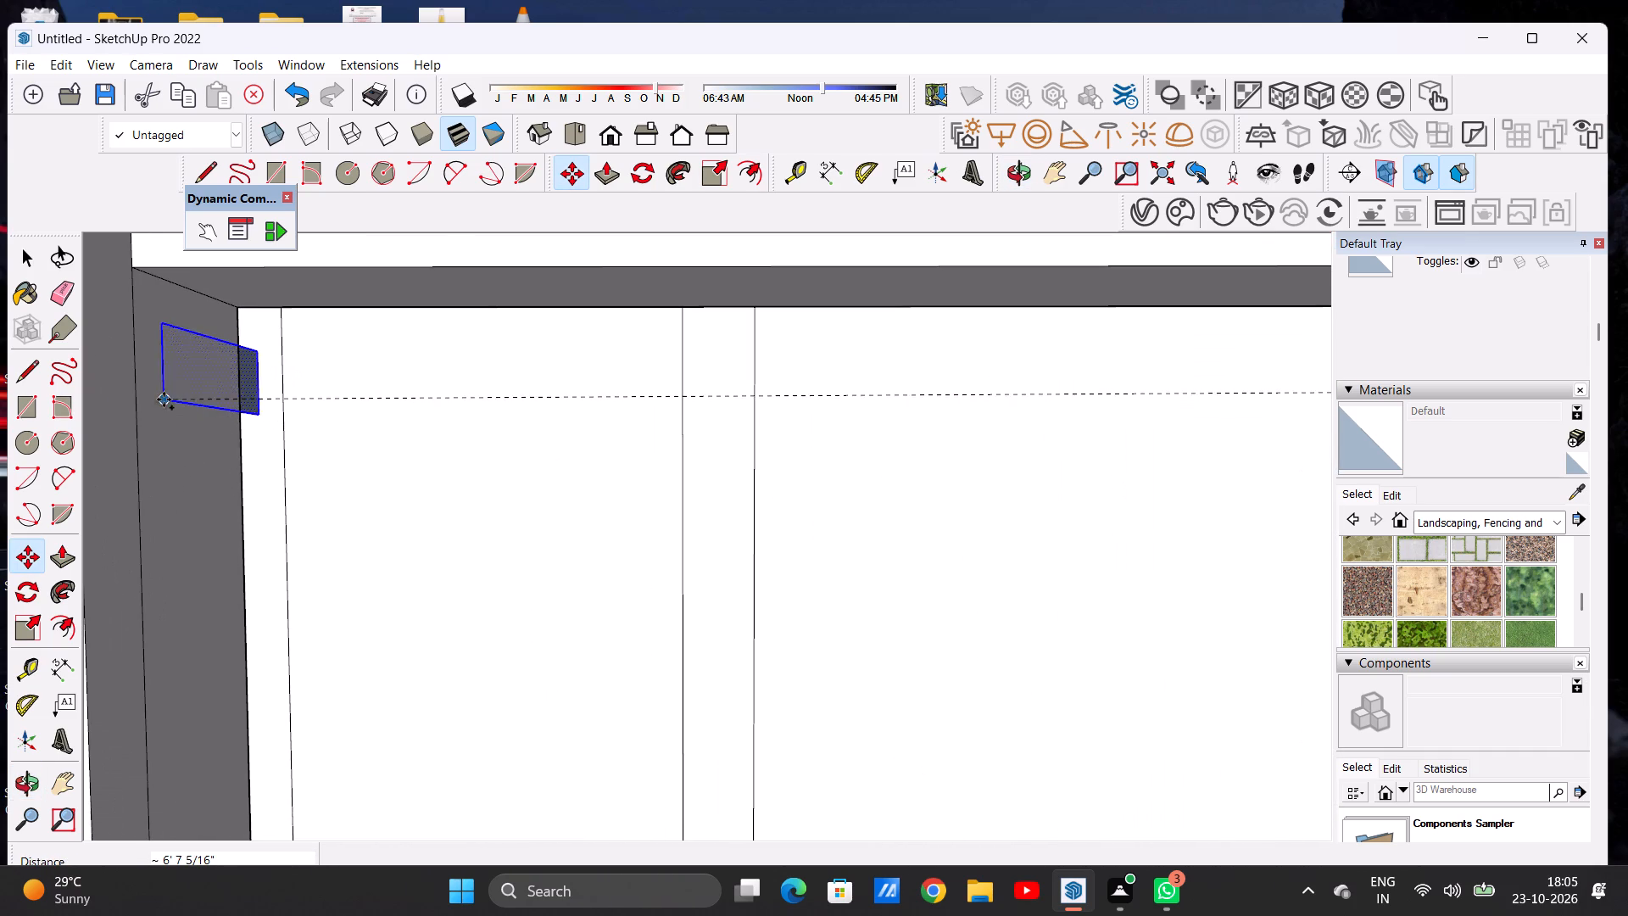
left_click(136, 390)
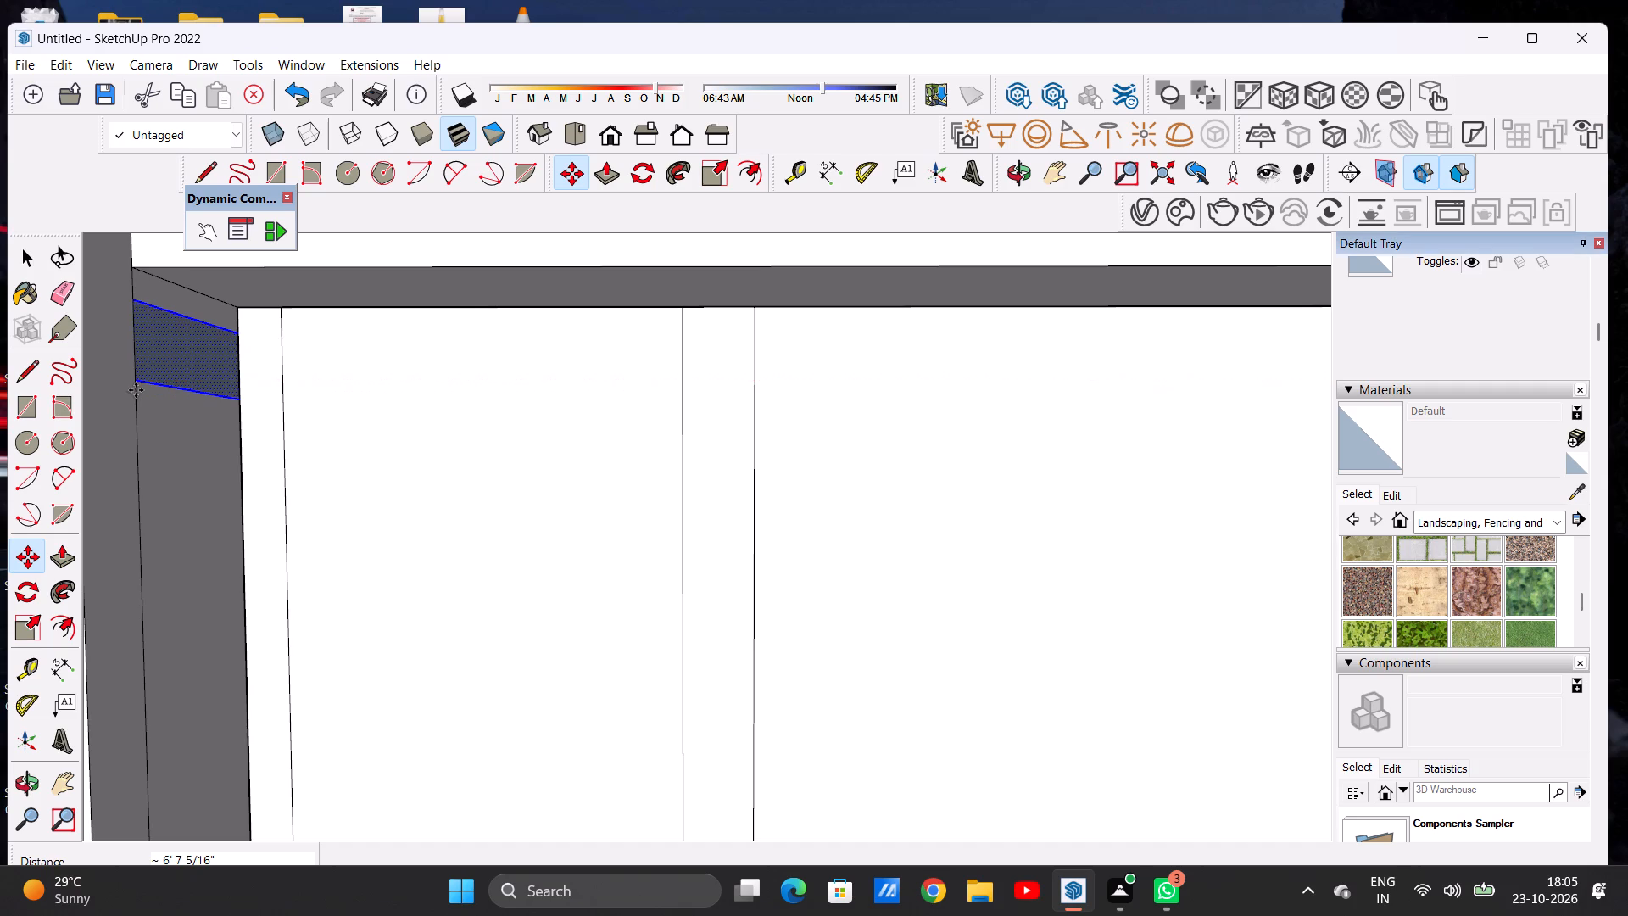
key("space")
Inspect the copied rectangle on the pillar nearer the entrance and the enclosure's openings from several angles.
scroll(430, 416, "down", 14)
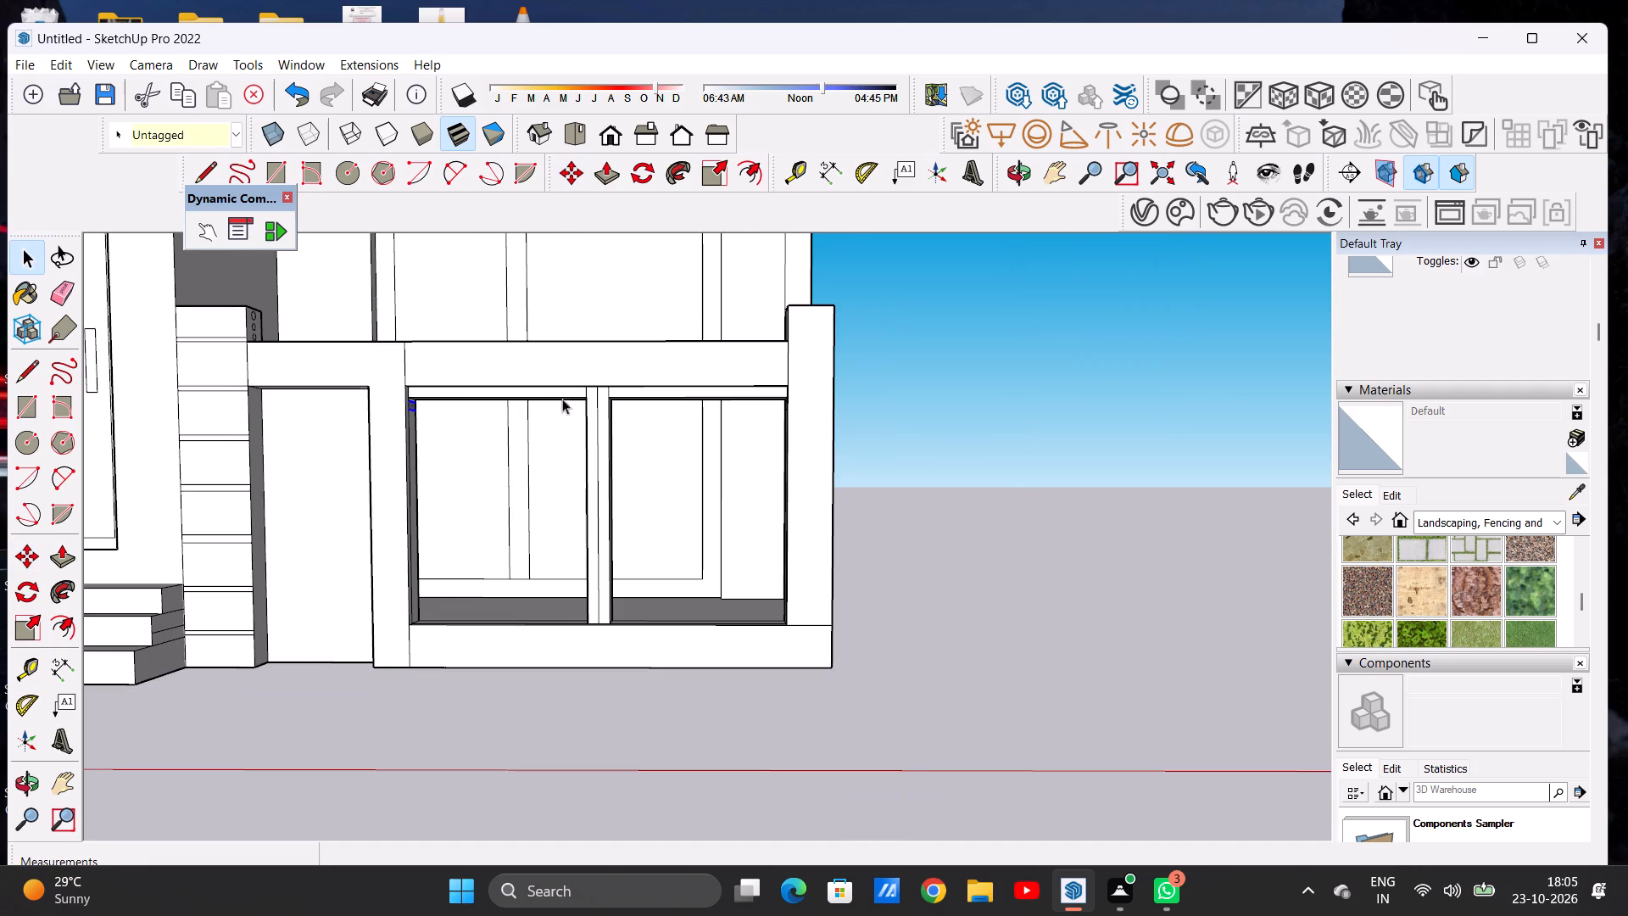
left_click(996, 408)
scroll(383, 395, "up", 7)
middle_click_drag(466, 425, 184, 453)
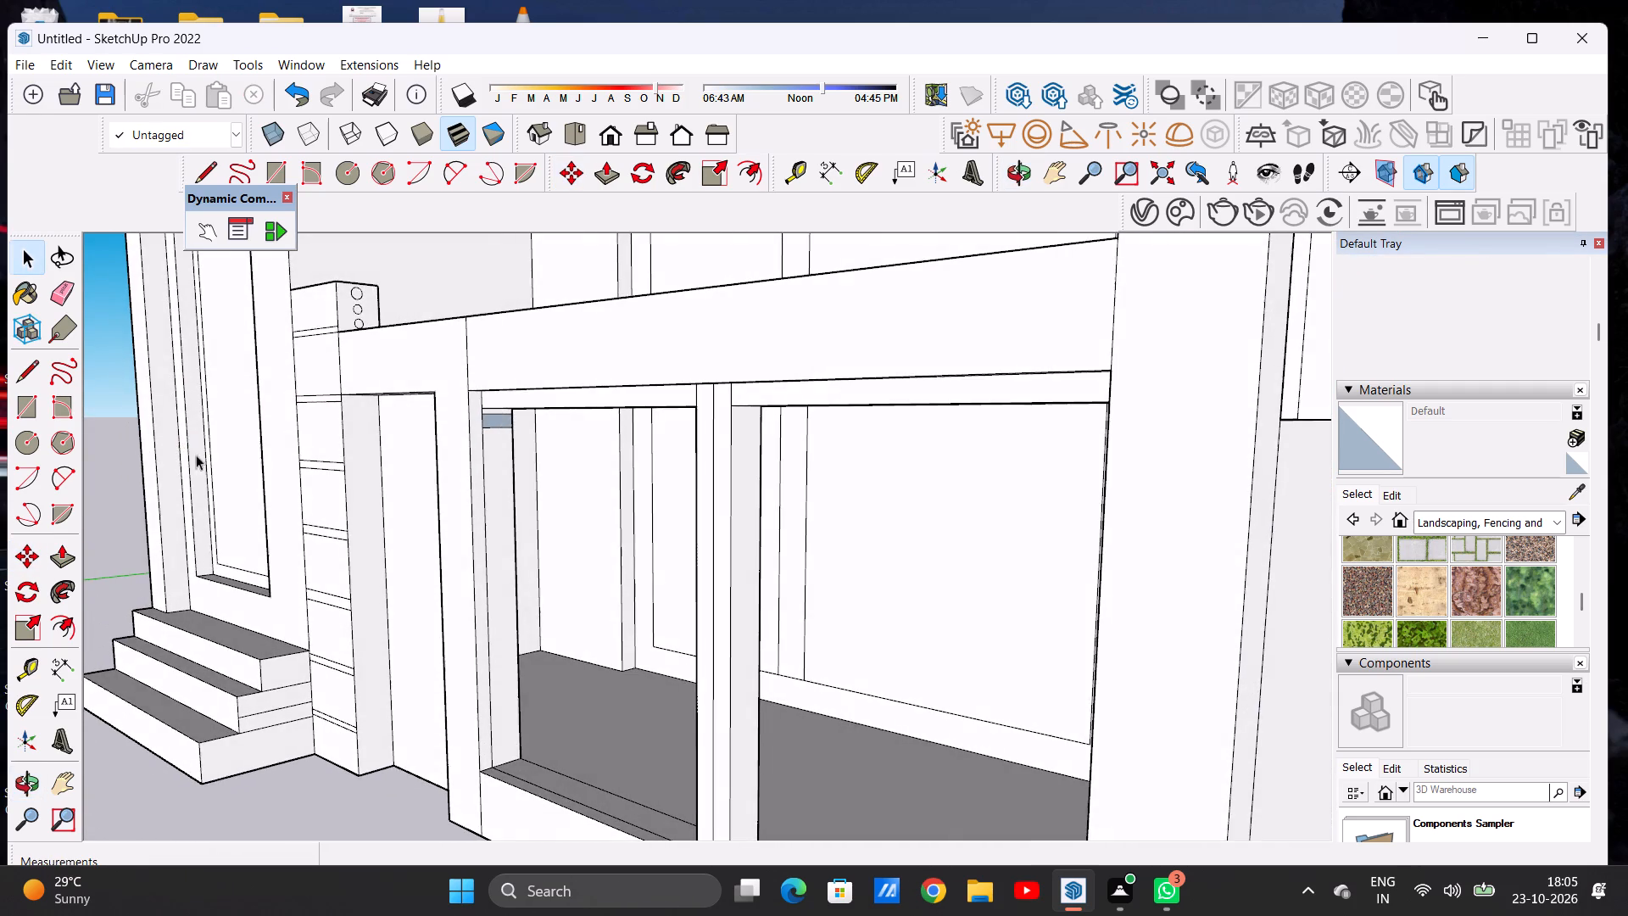
scroll(472, 419, "up", 12)
scroll(573, 420, "down", 1)
scroll(573, 420, "up", 1)
double_click(454, 431)
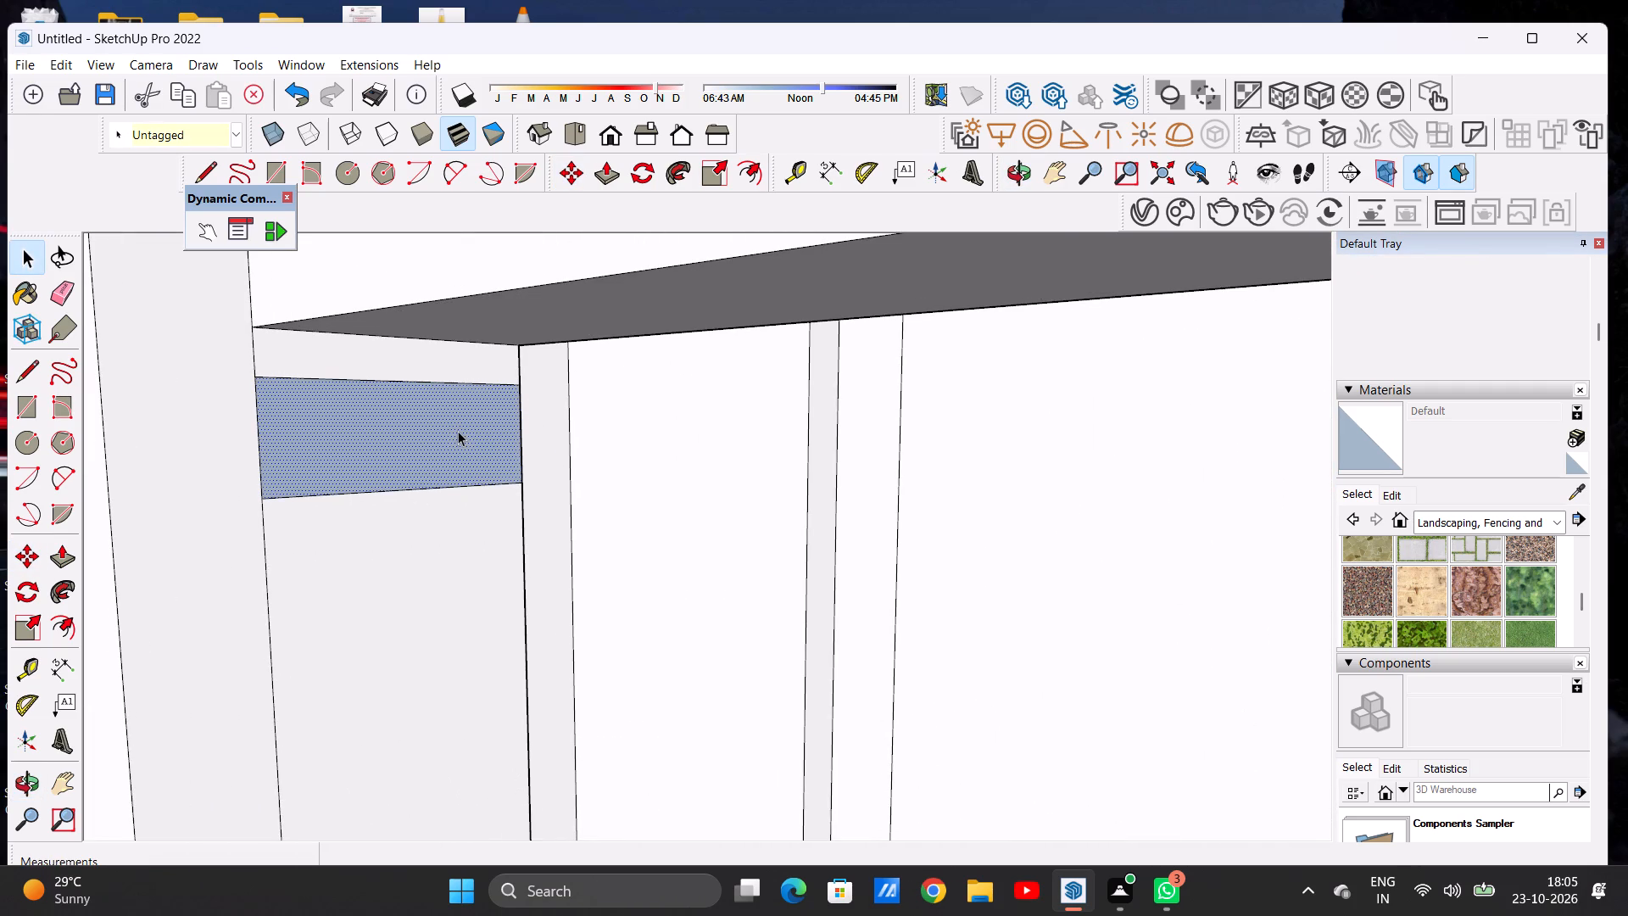
left_click(458, 431)
scroll(447, 437, "down", 12)
scroll(463, 415, "up", 1)
scroll(465, 415, "down", 12)
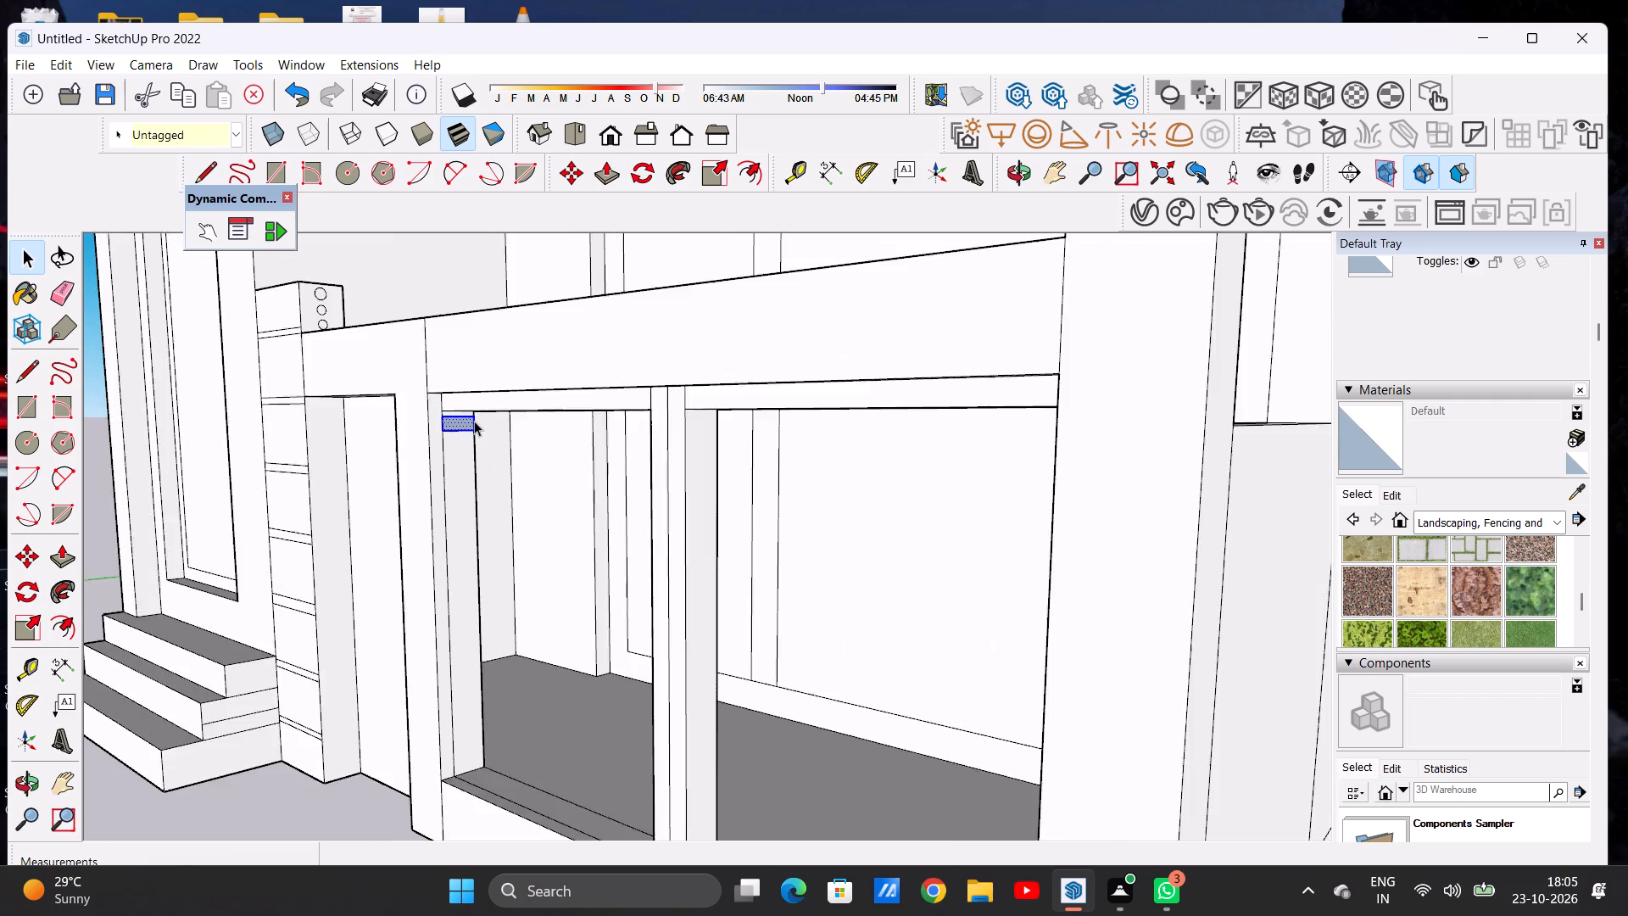
scroll(474, 421, "down", 4)
middle_click_drag(495, 476, 885, 483)
middle_click_drag(893, 483, 432, 461)
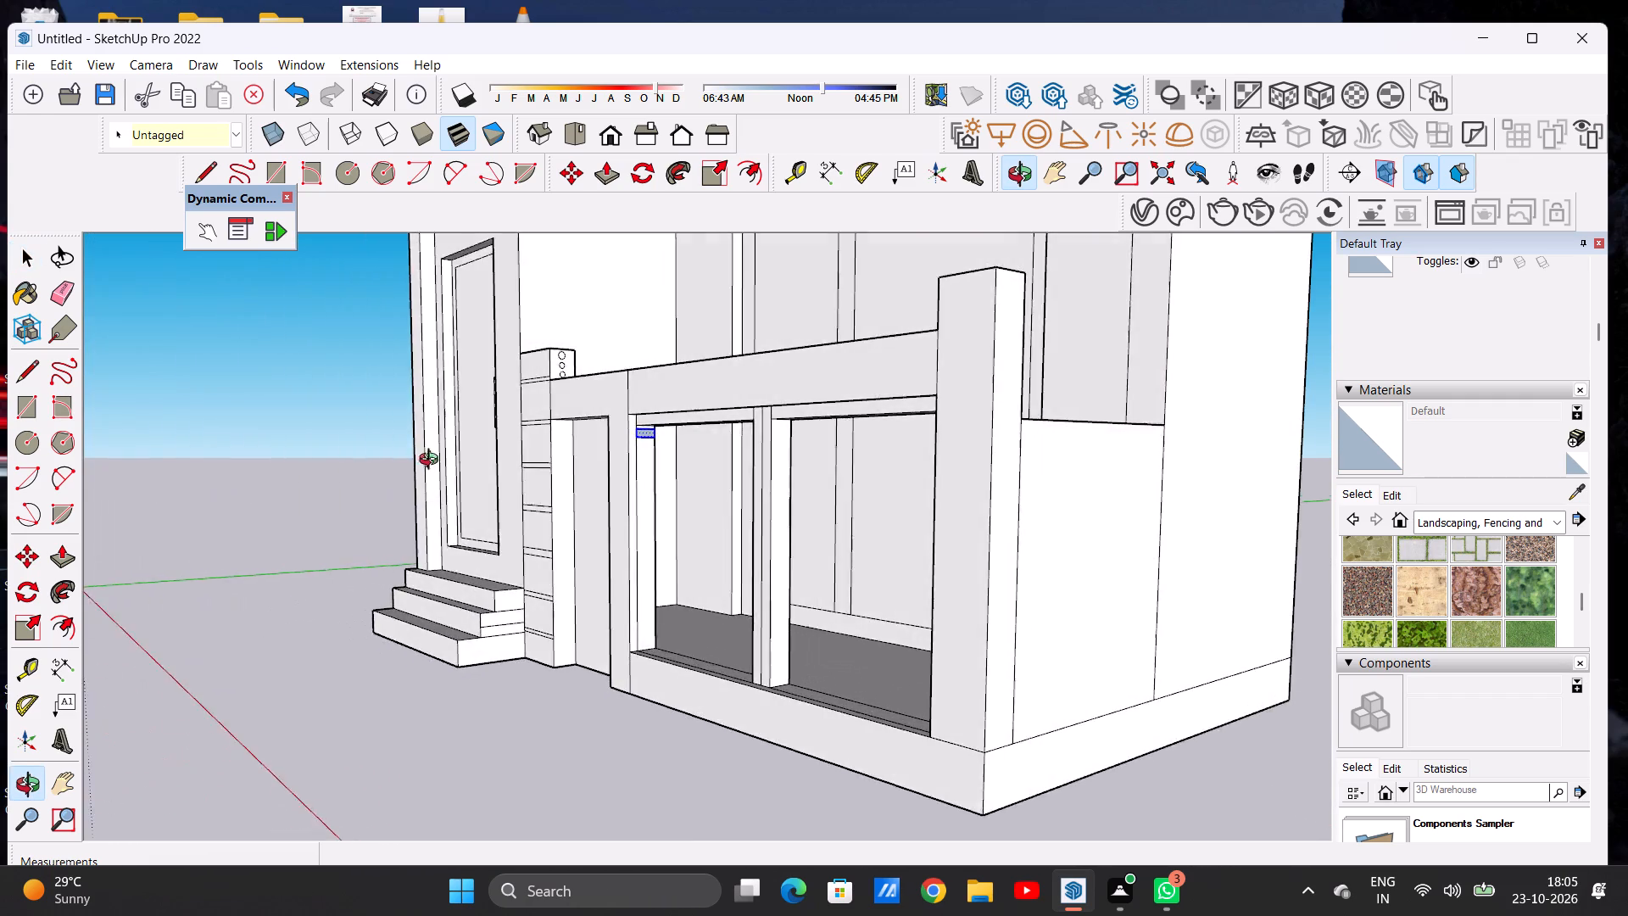
middle_click_drag(432, 461, 886, 467)
middle_click_drag(864, 467, 783, 477)
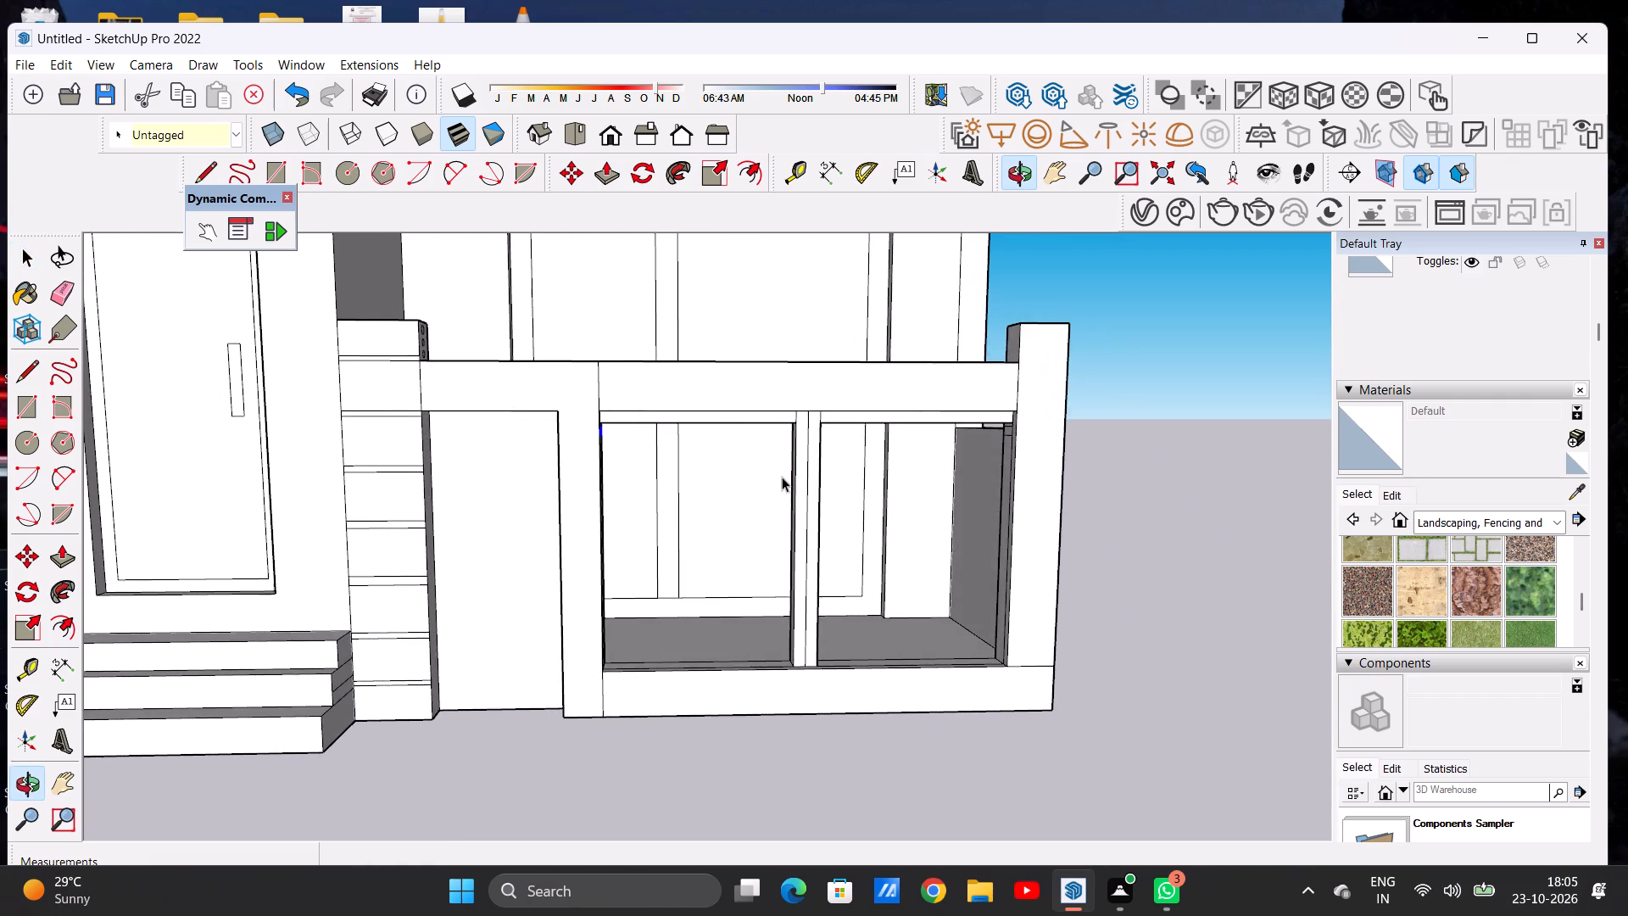
scroll(590, 488, "down", 7)
scroll(718, 487, "up", 7)
left_click(1200, 424)
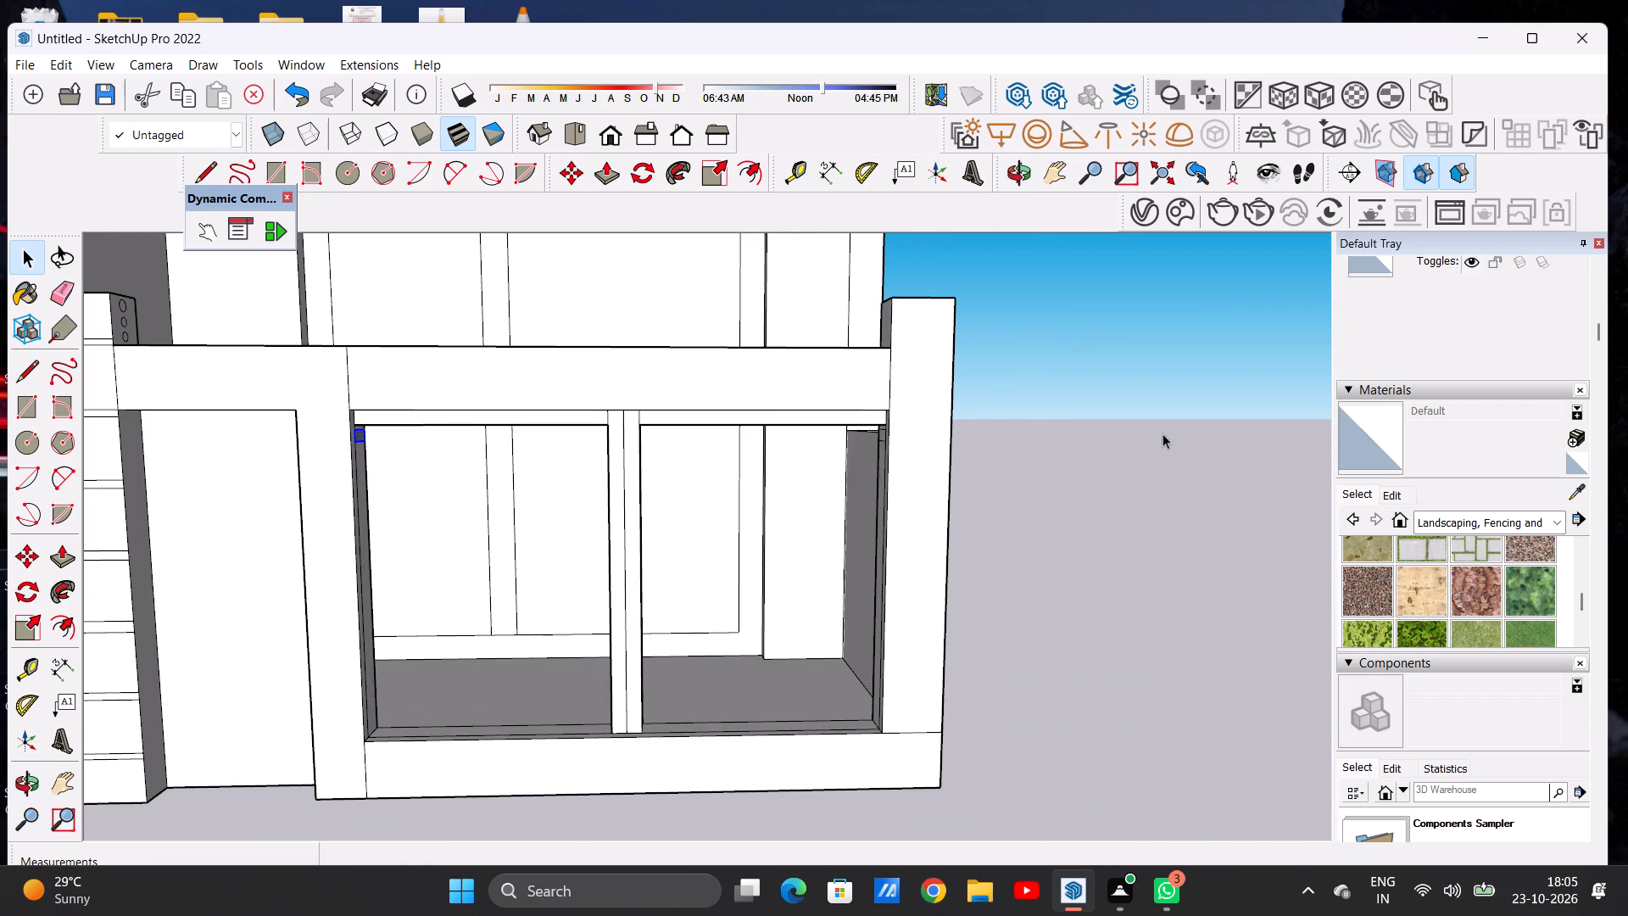
Paint the small rectangle on the inner side face of the pillar nearer the entrance with Color M00 from the Colors library.
left_click(1446, 527)
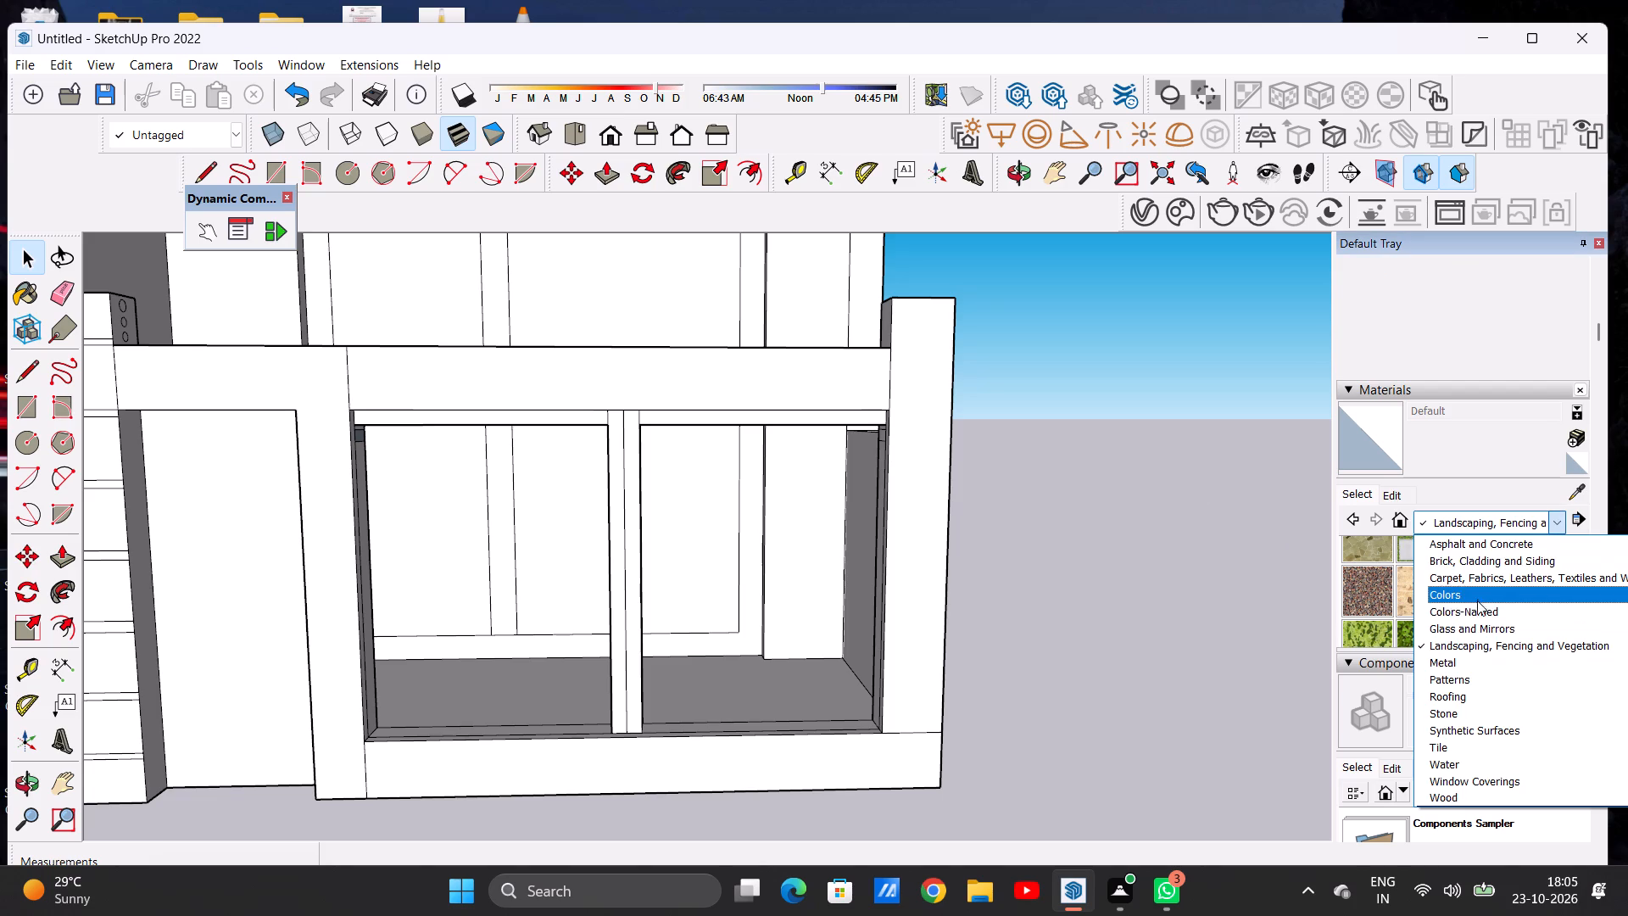
left_click(1481, 597)
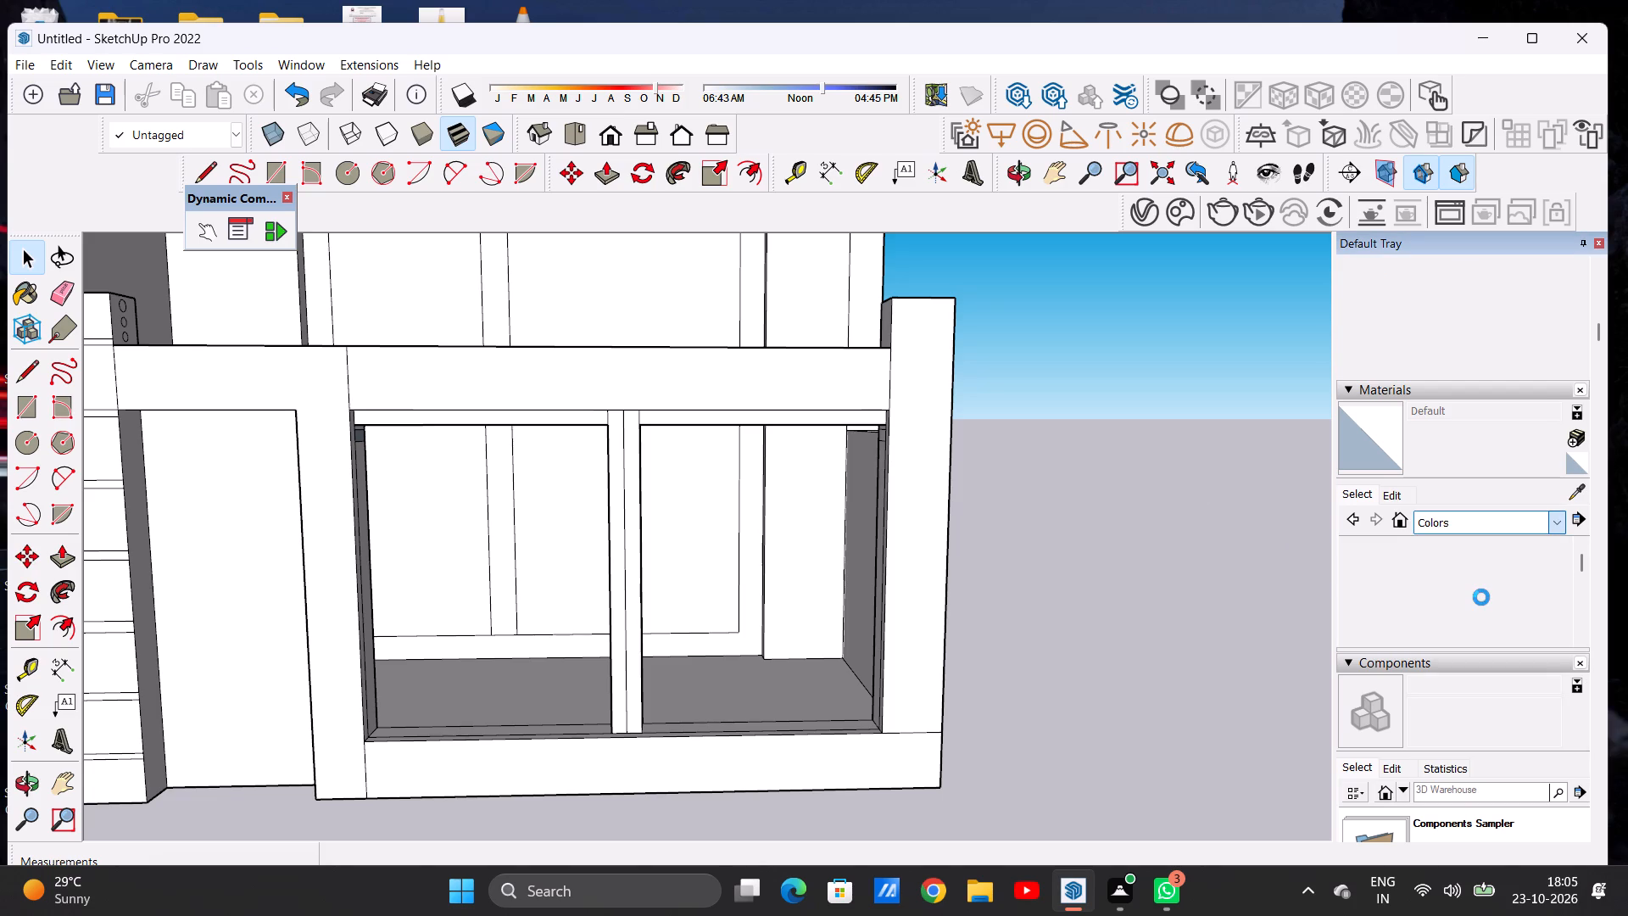
scroll(1447, 598, "down", 18)
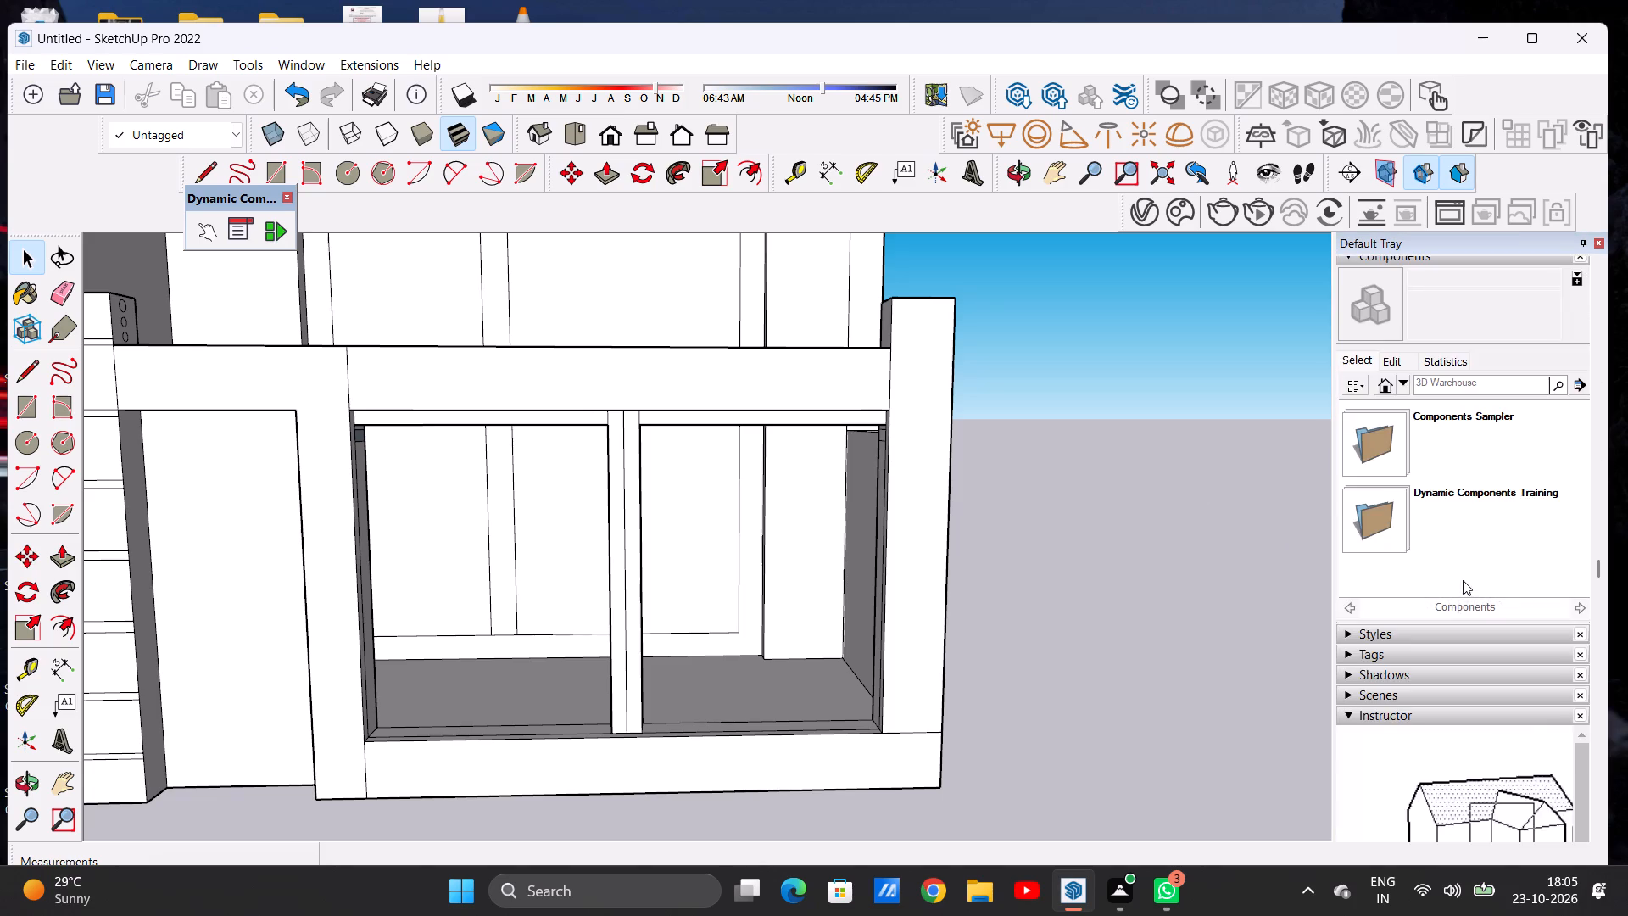
scroll(1465, 556, "up", 4)
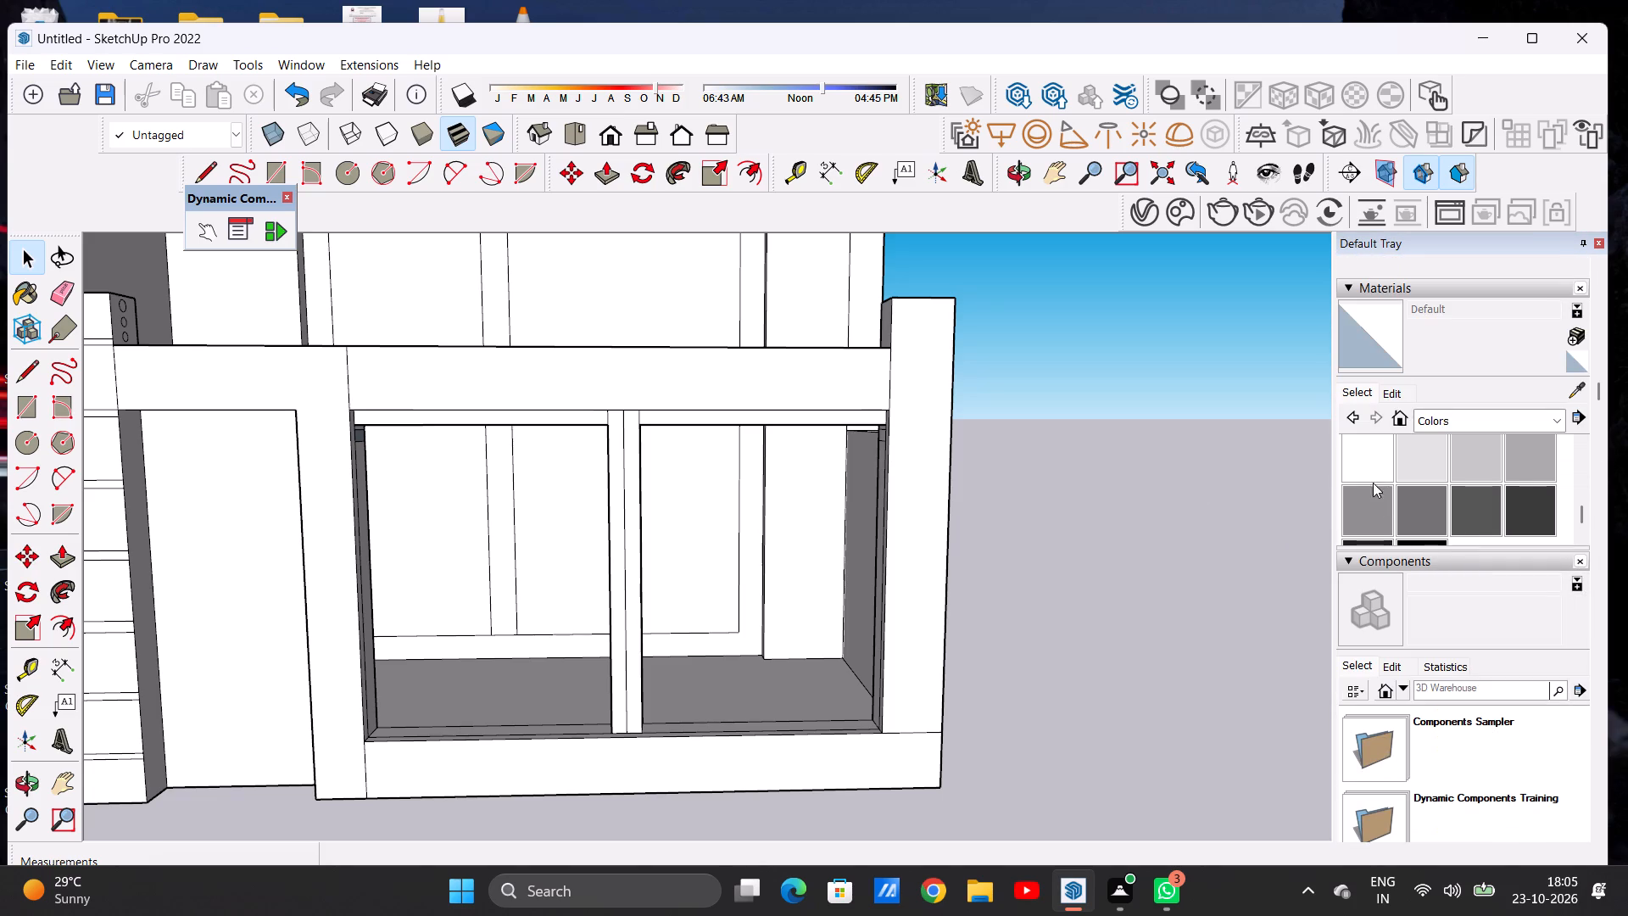
left_click(1356, 461)
scroll(397, 442, "up", 15)
left_click(290, 415)
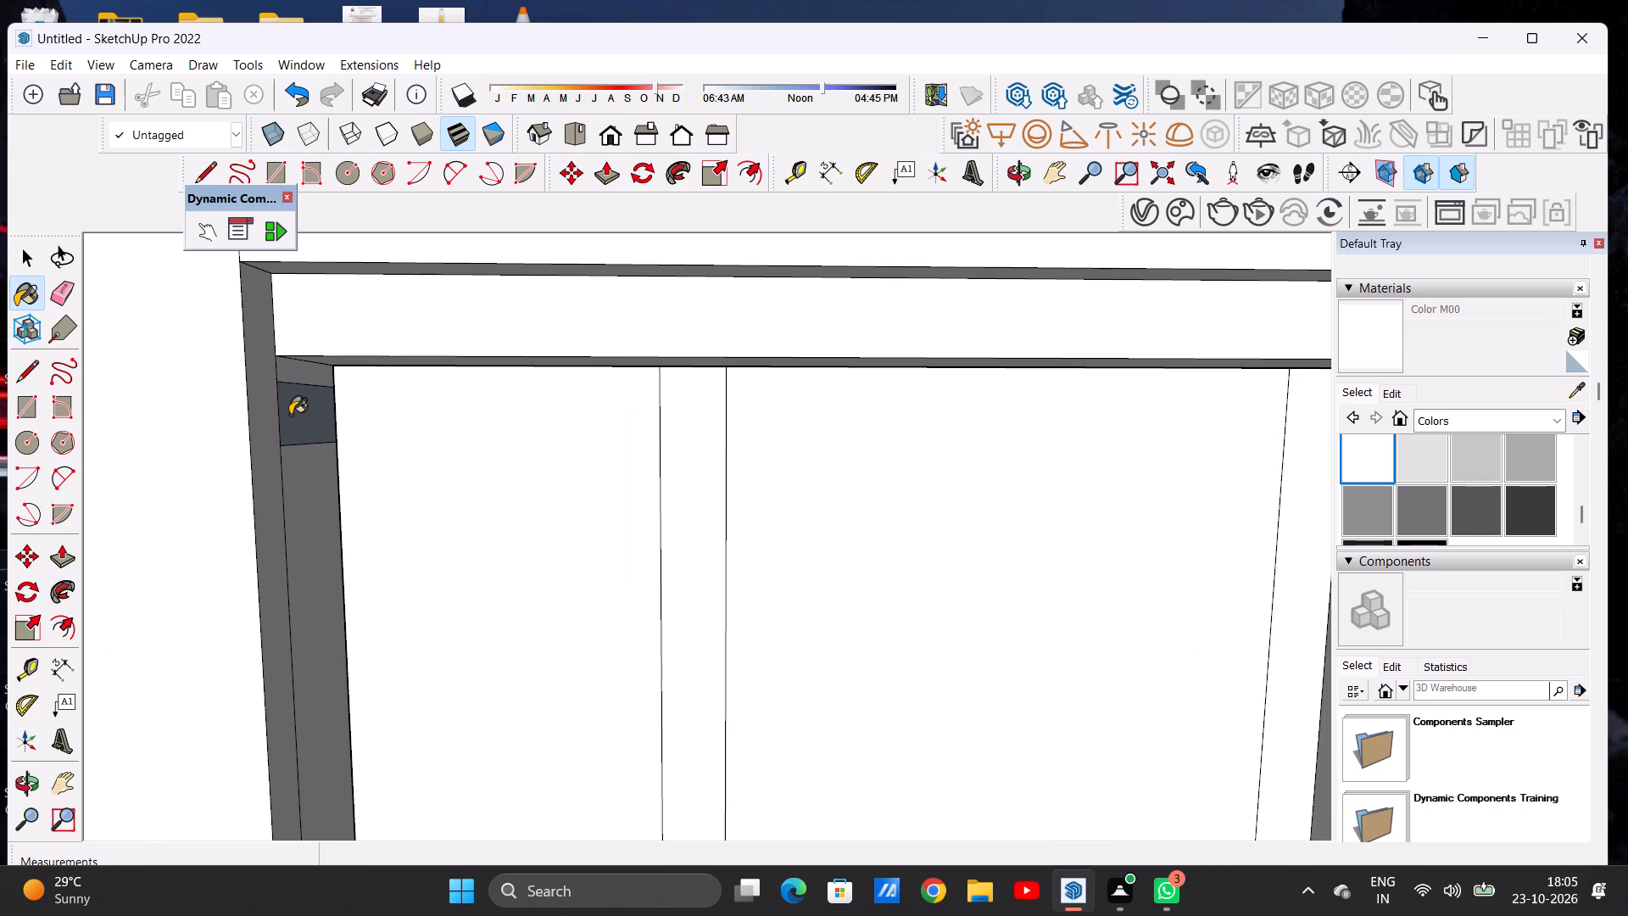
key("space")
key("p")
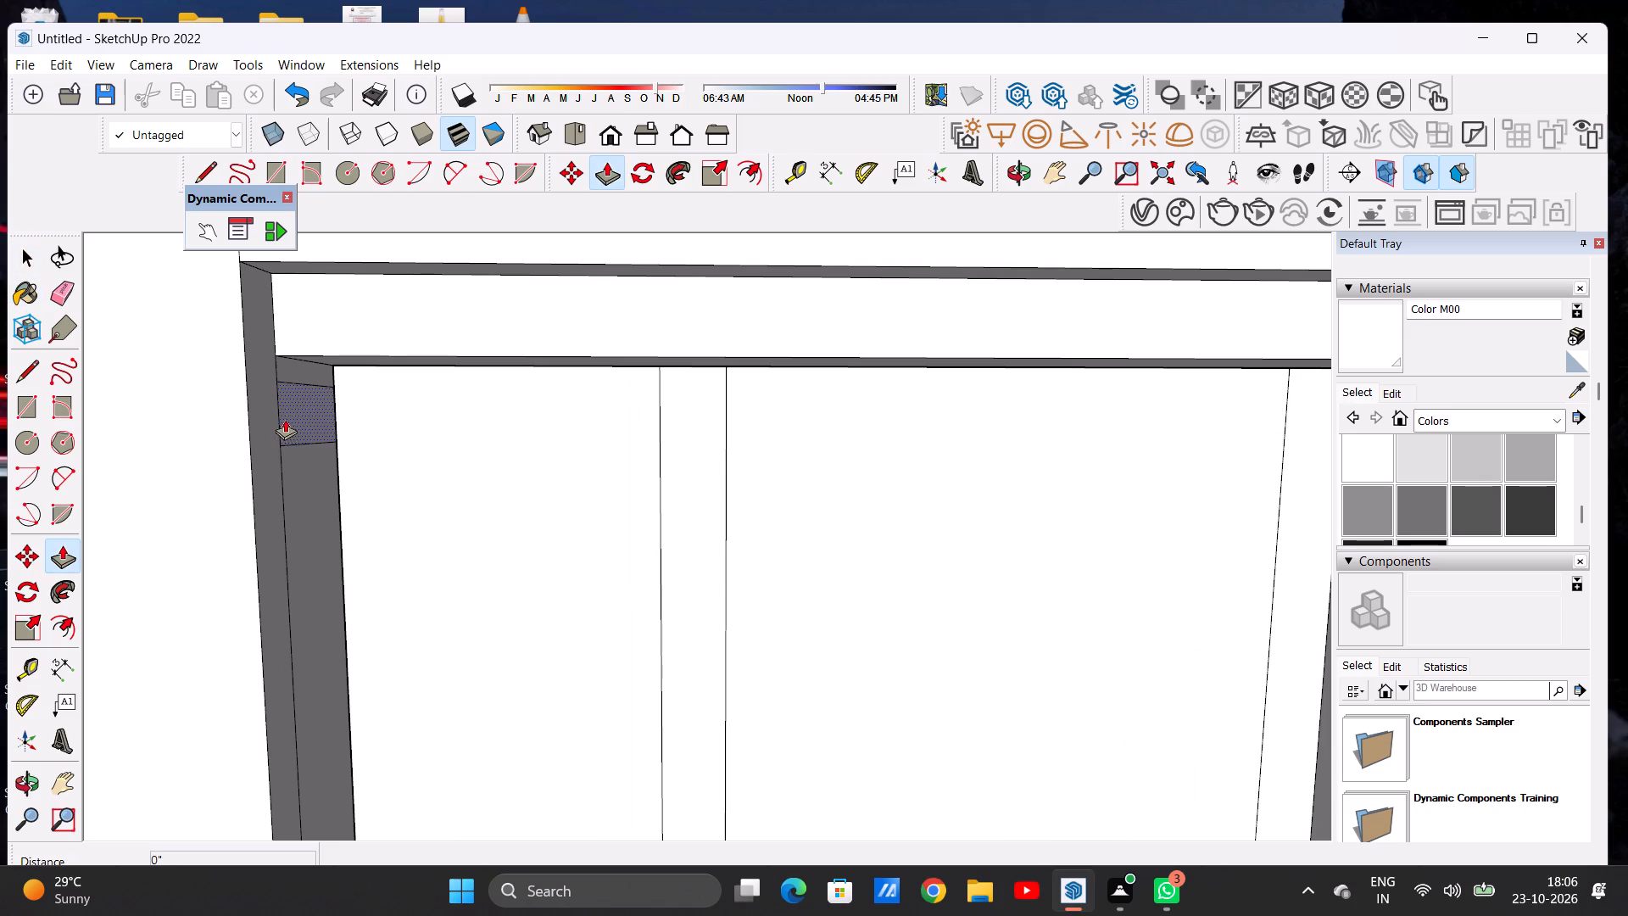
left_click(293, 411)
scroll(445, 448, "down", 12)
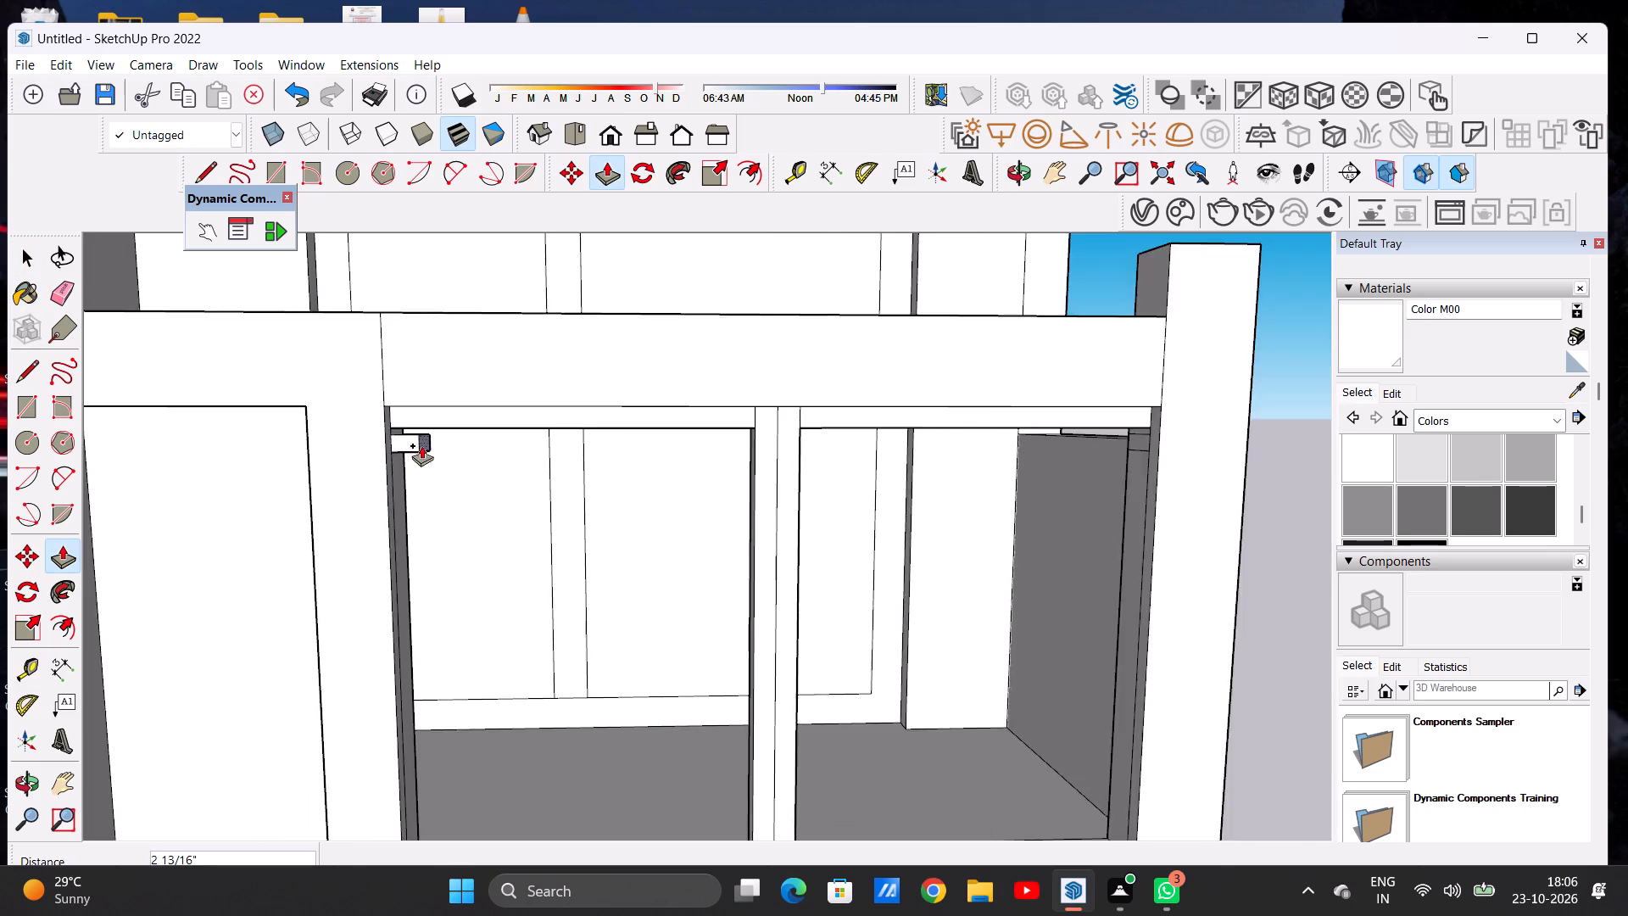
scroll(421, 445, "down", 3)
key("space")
Copy the small rectangle below the top rail about 3' 8 7/16" down the outer corner pillar's inner side face, near the floor.
middle_click_drag(753, 494, 1000, 502)
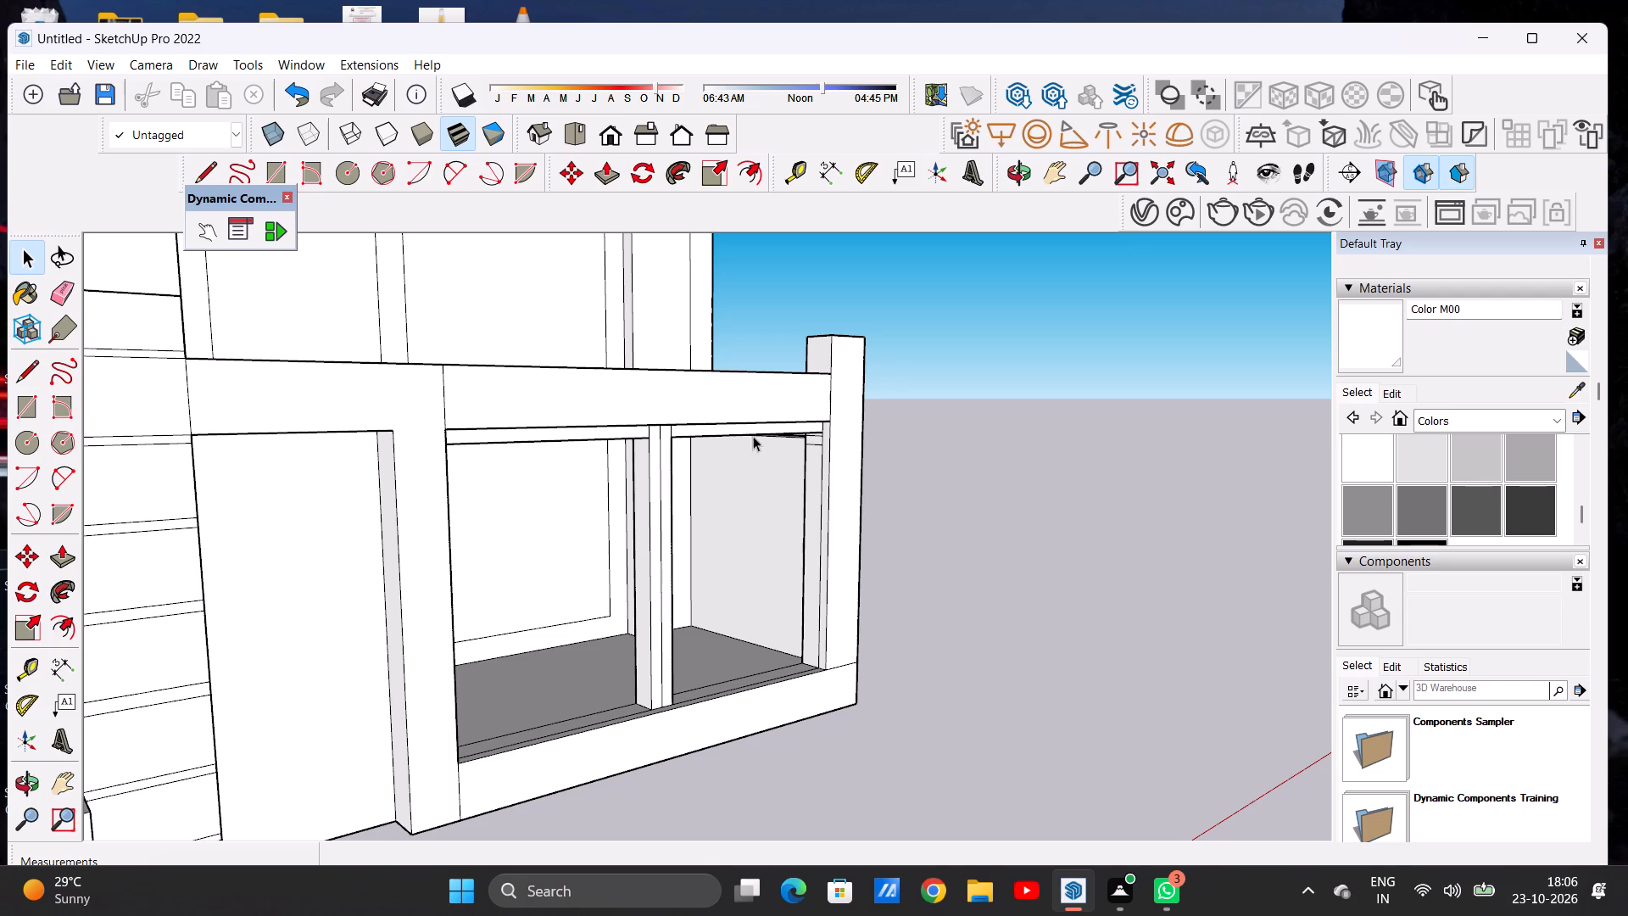
scroll(722, 424, "down", 6)
scroll(755, 377, "up", 15)
scroll(698, 445, "up", 6)
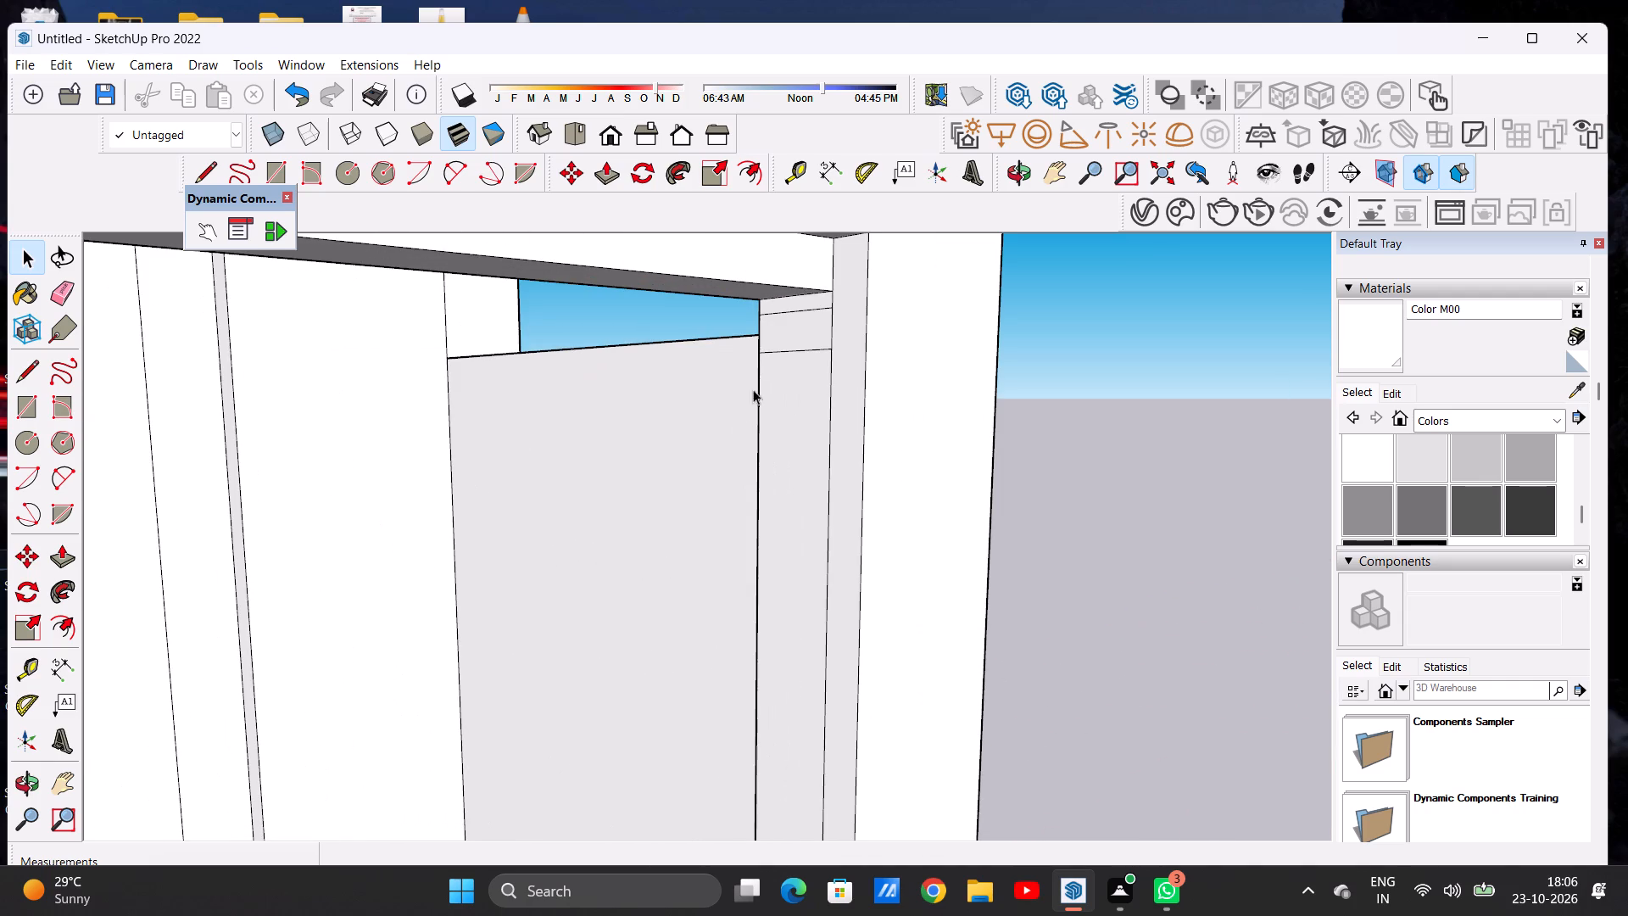
left_click(808, 338)
left_click(808, 338)
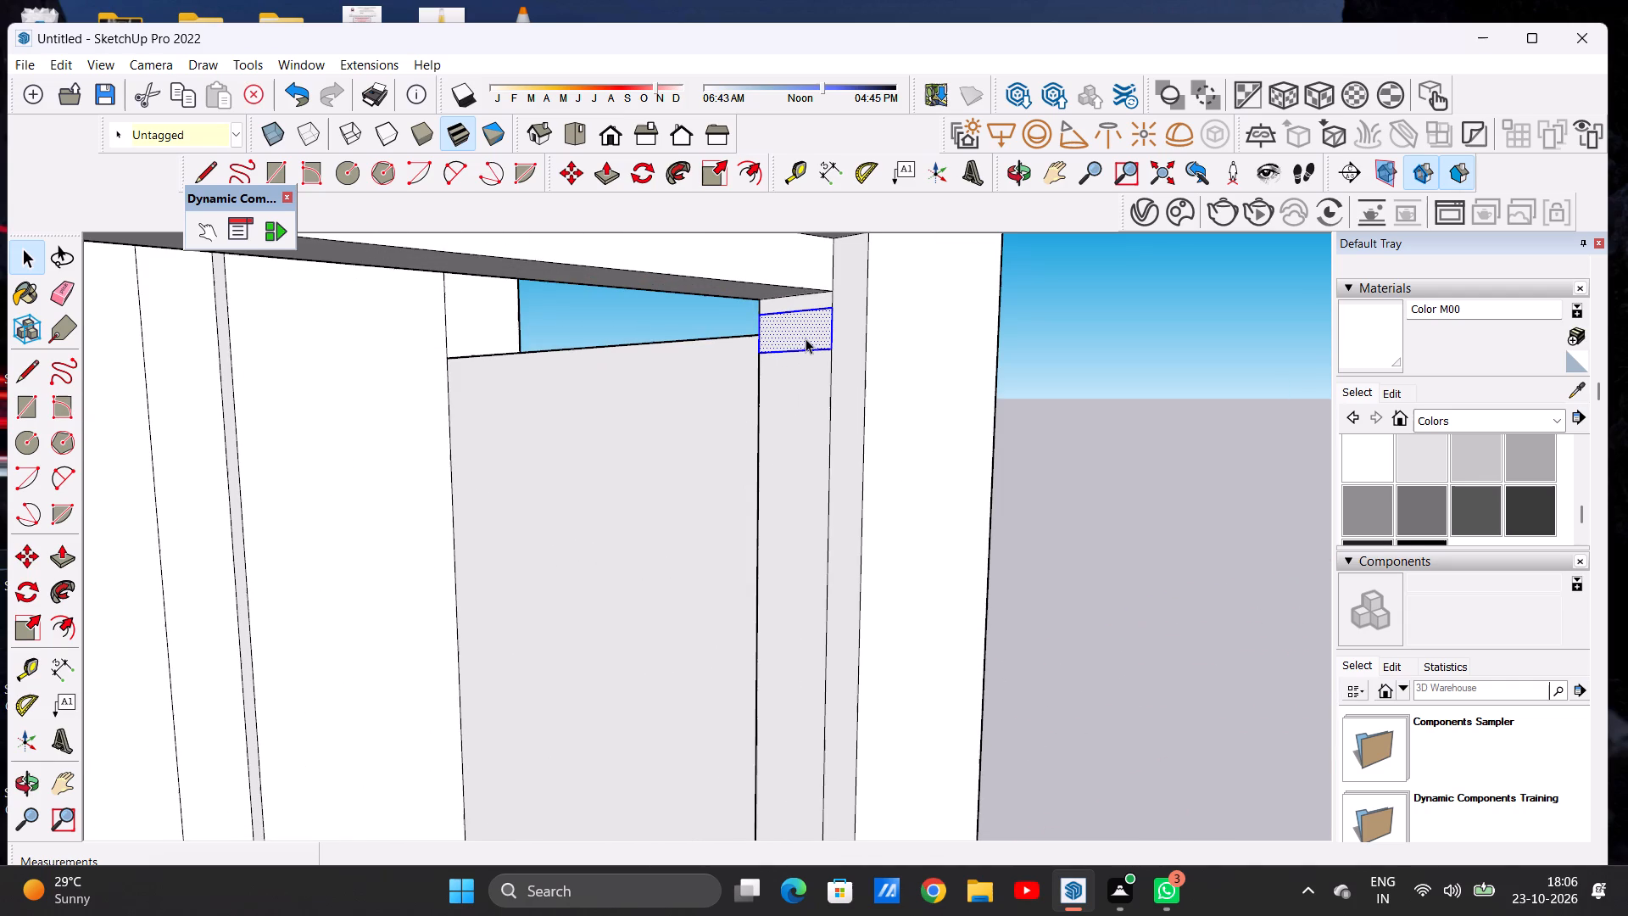
key("m")
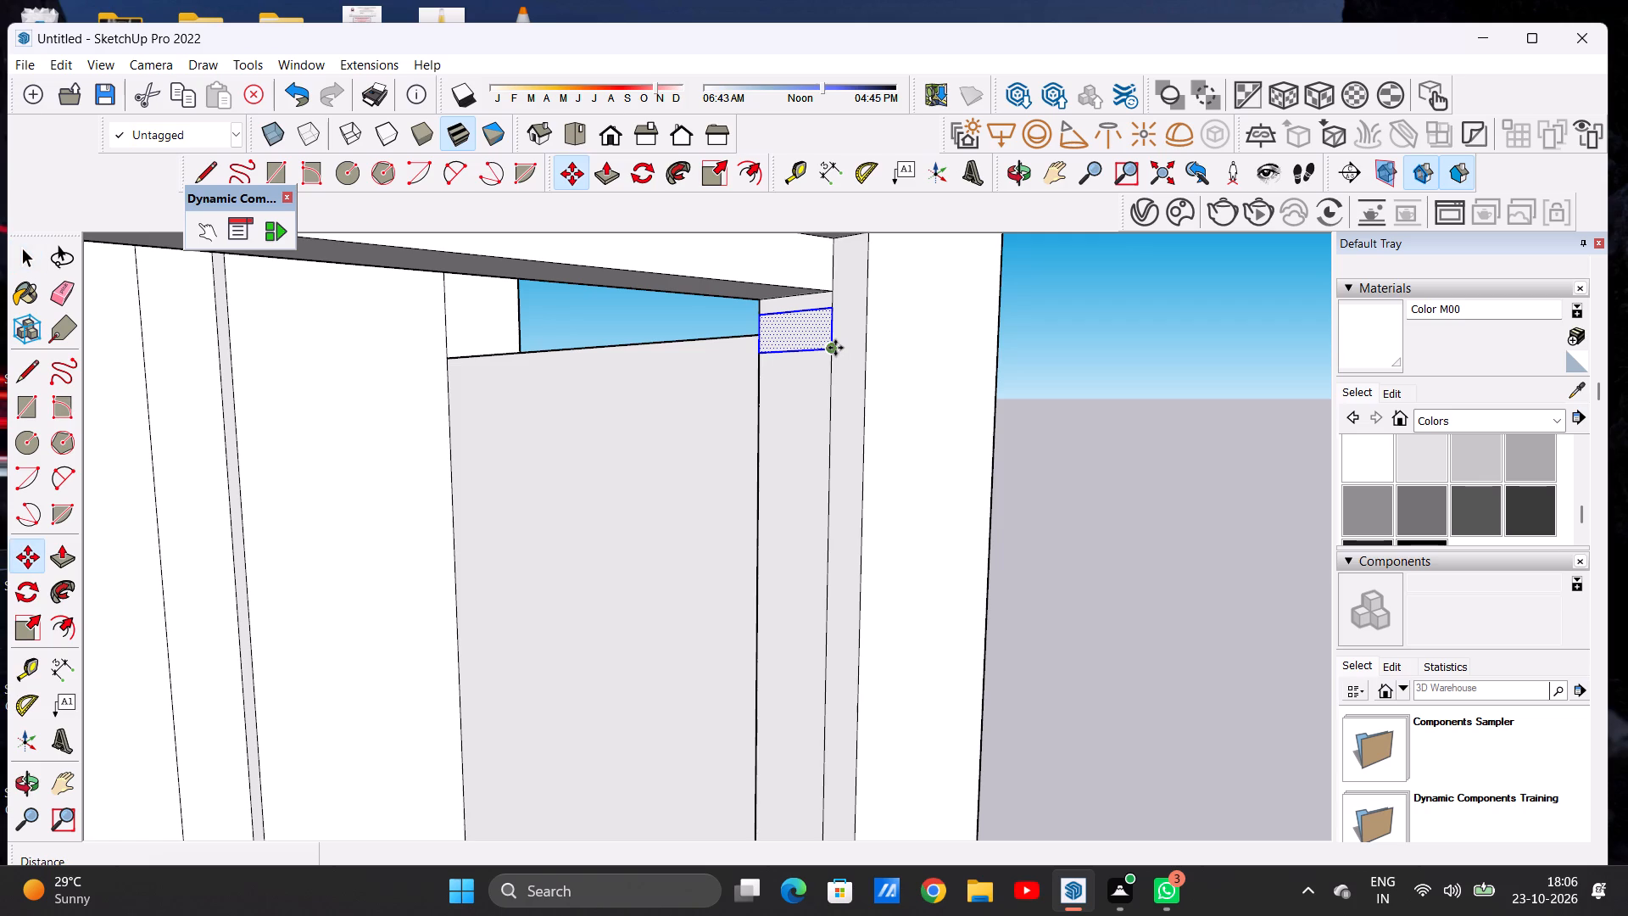
left_click(835, 348)
scroll(832, 432, "down", 15)
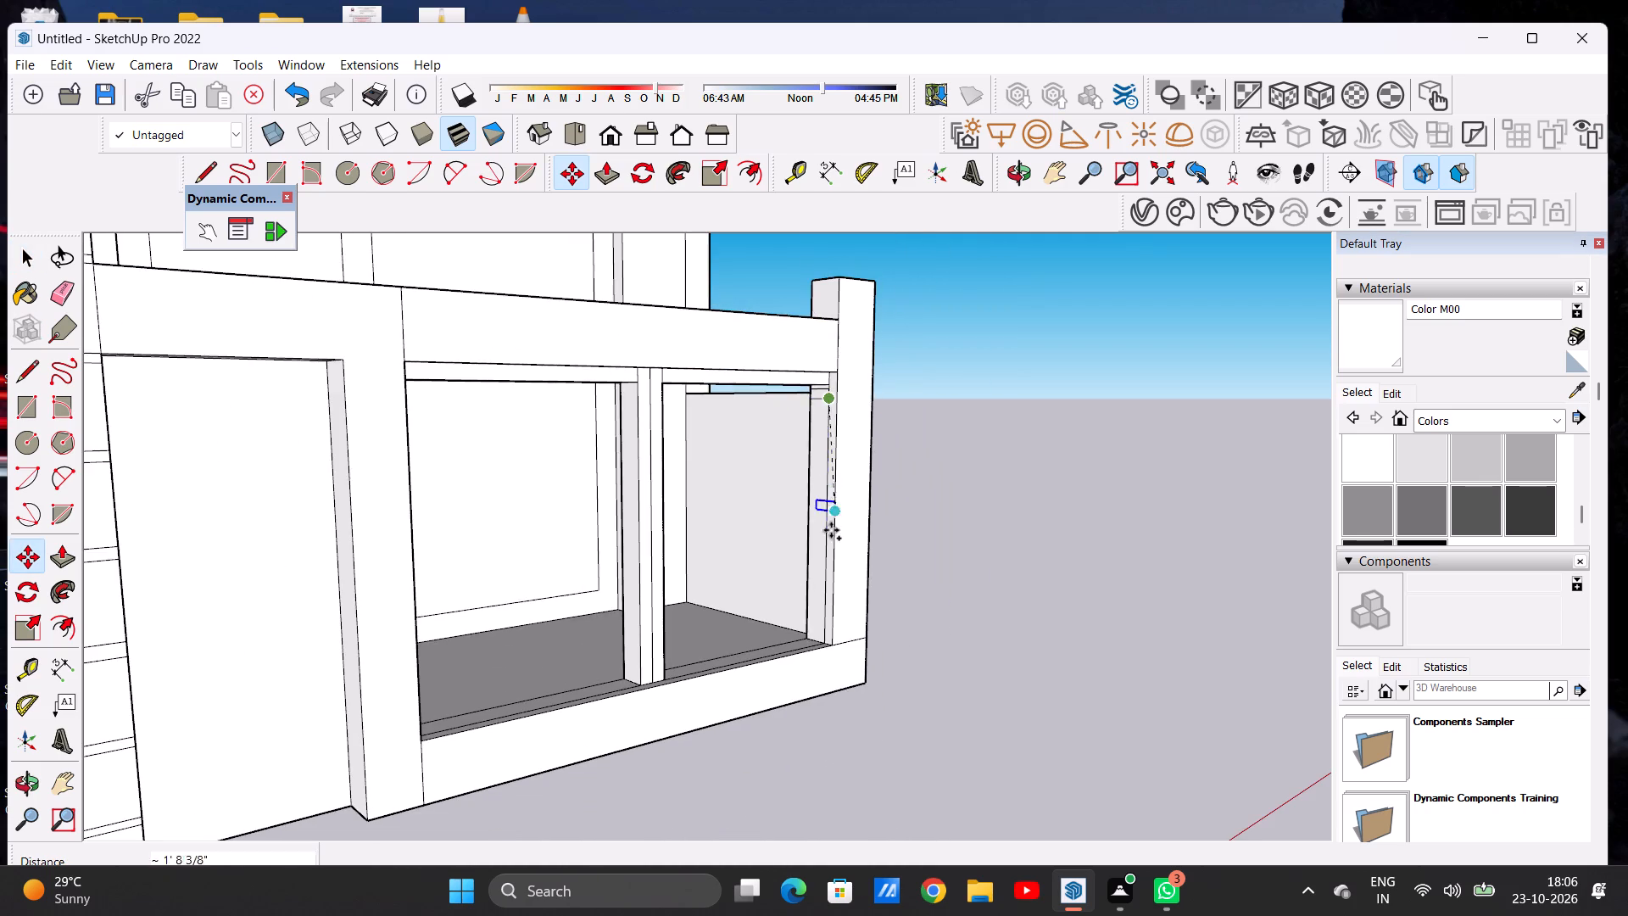
scroll(809, 633, "up", 12)
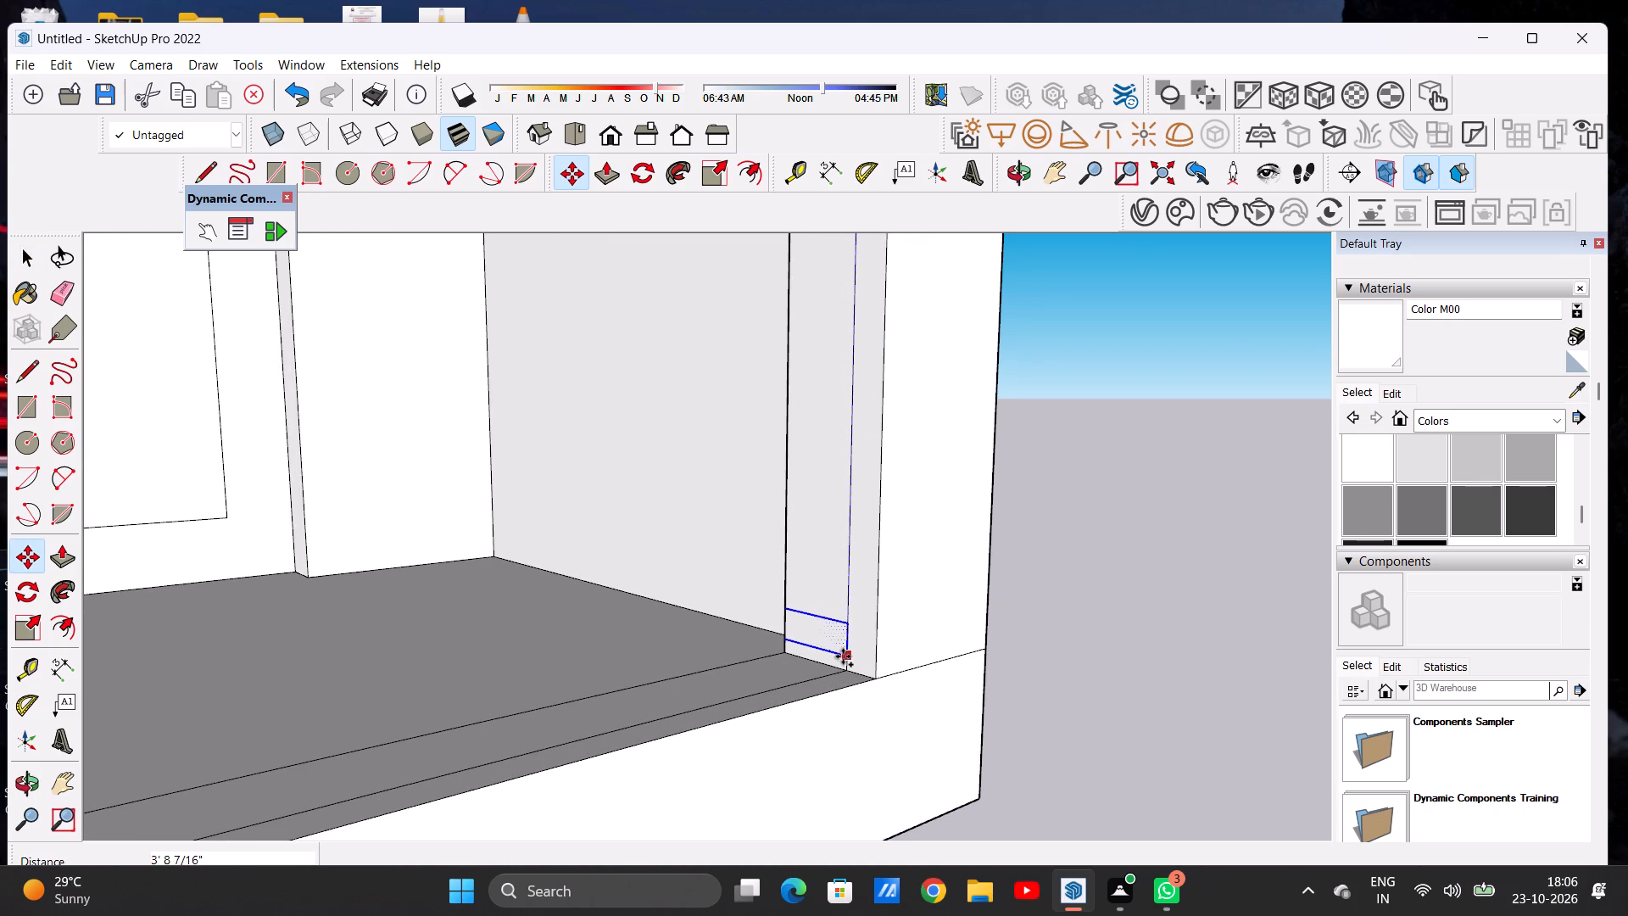
left_click(847, 656)
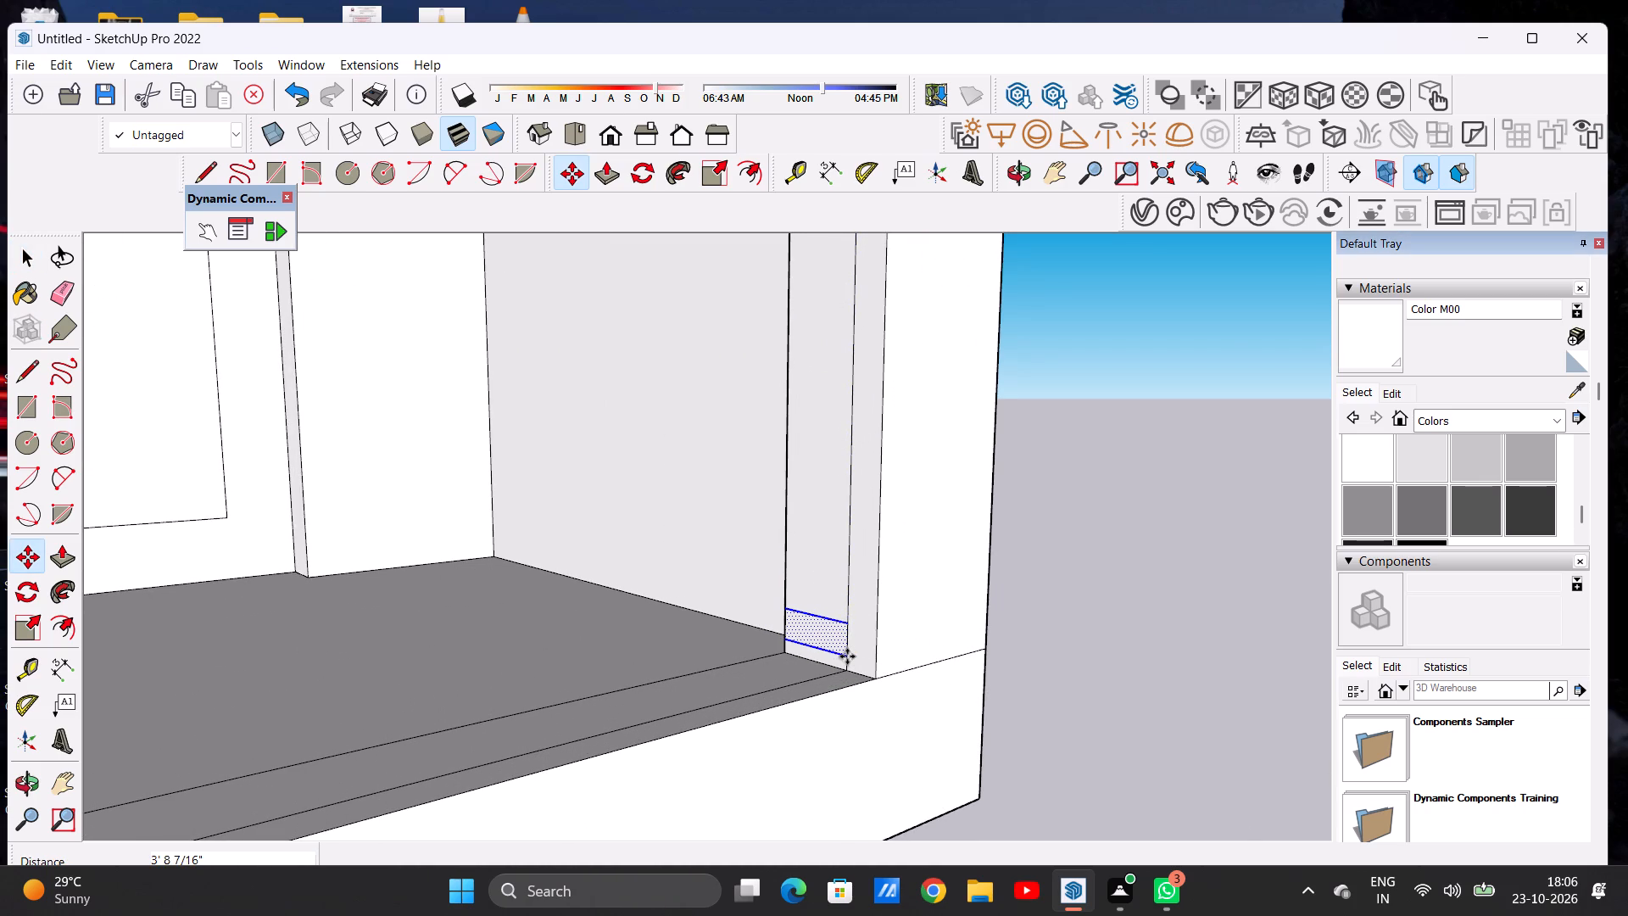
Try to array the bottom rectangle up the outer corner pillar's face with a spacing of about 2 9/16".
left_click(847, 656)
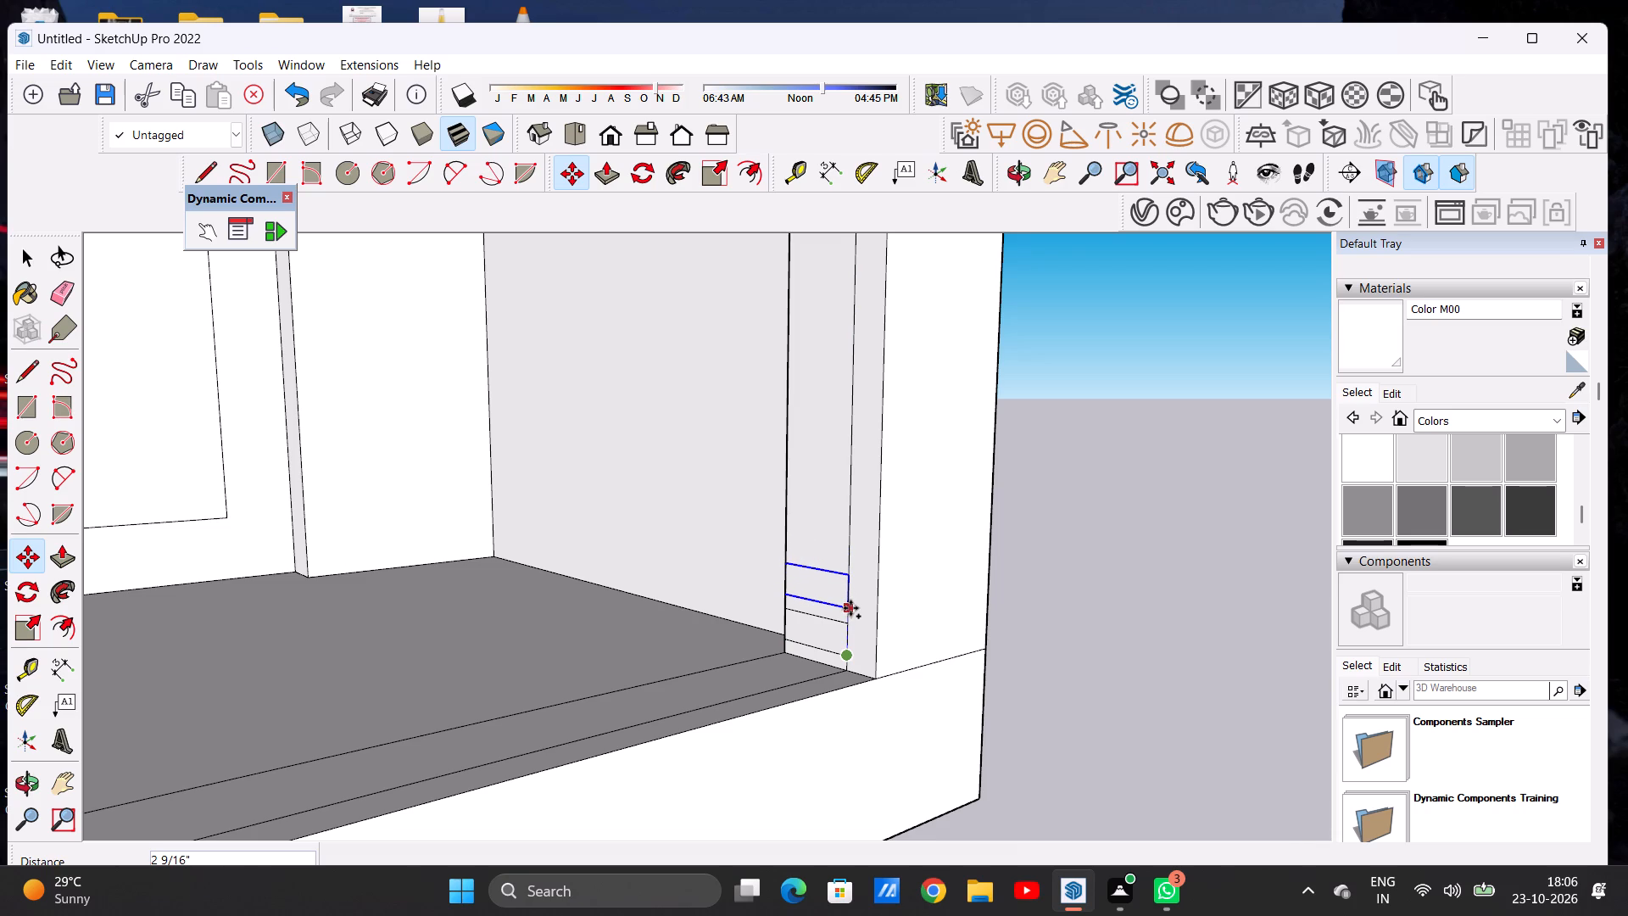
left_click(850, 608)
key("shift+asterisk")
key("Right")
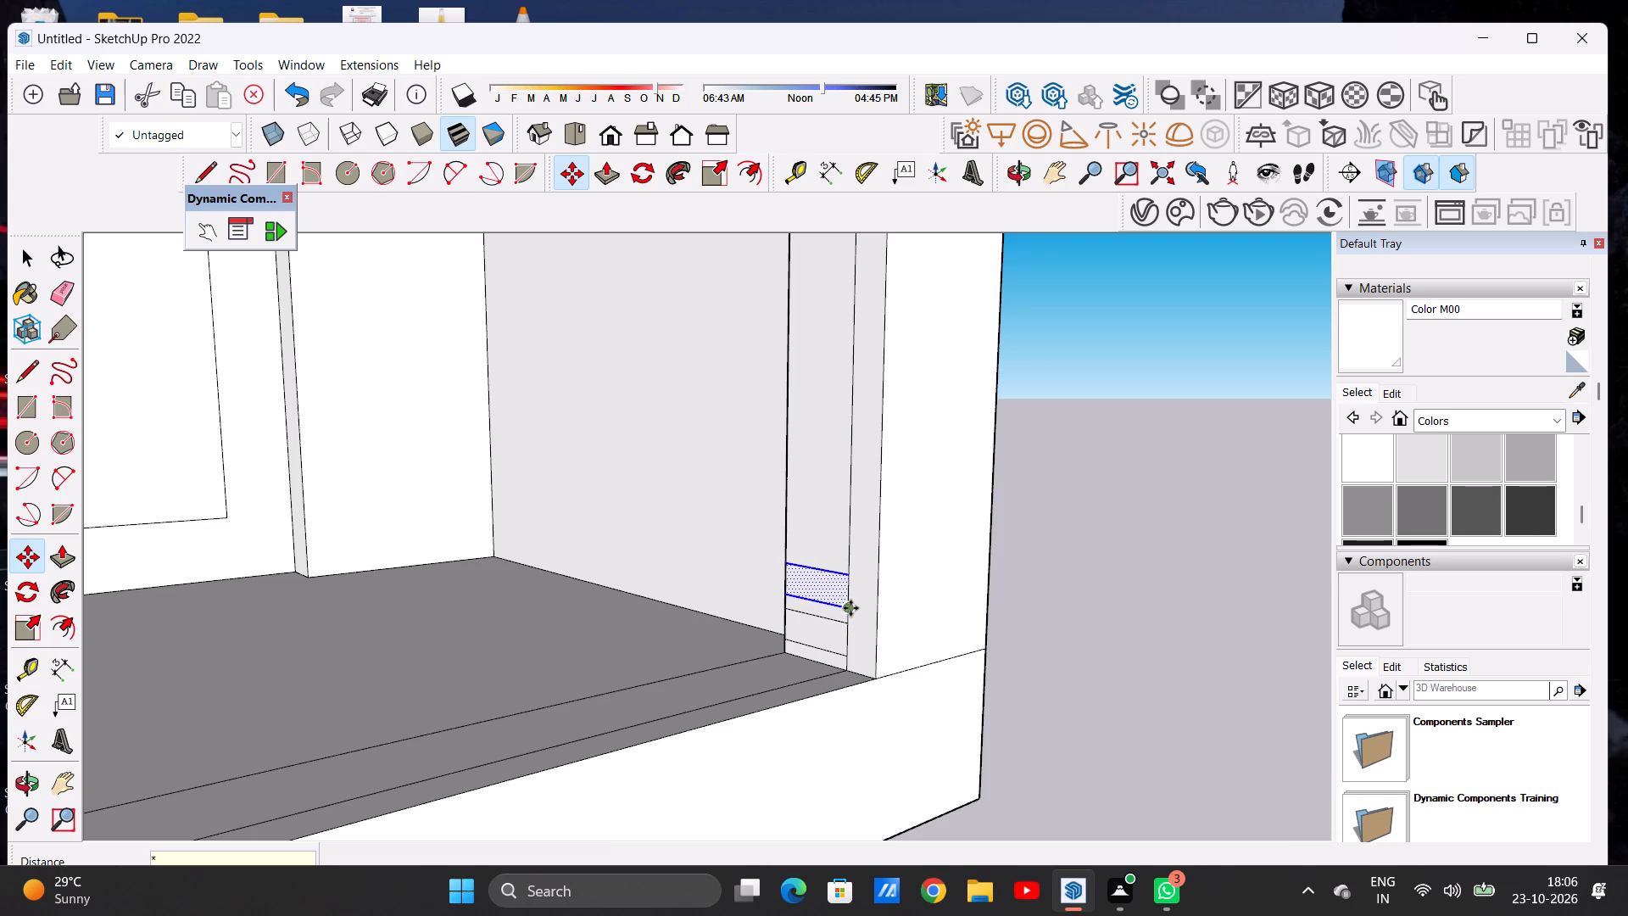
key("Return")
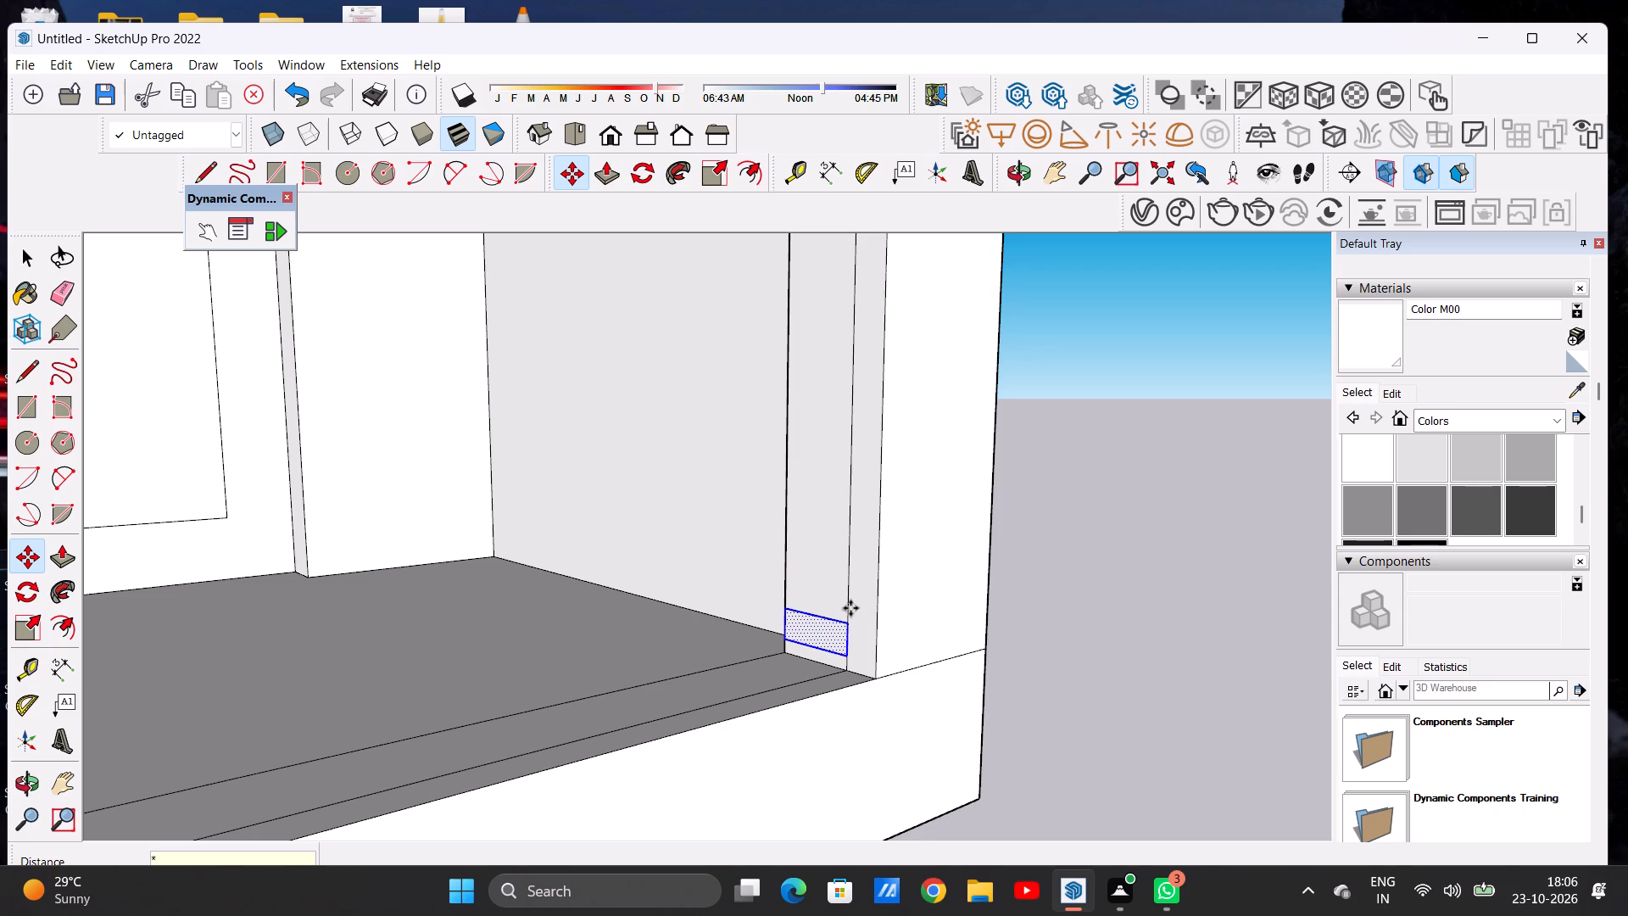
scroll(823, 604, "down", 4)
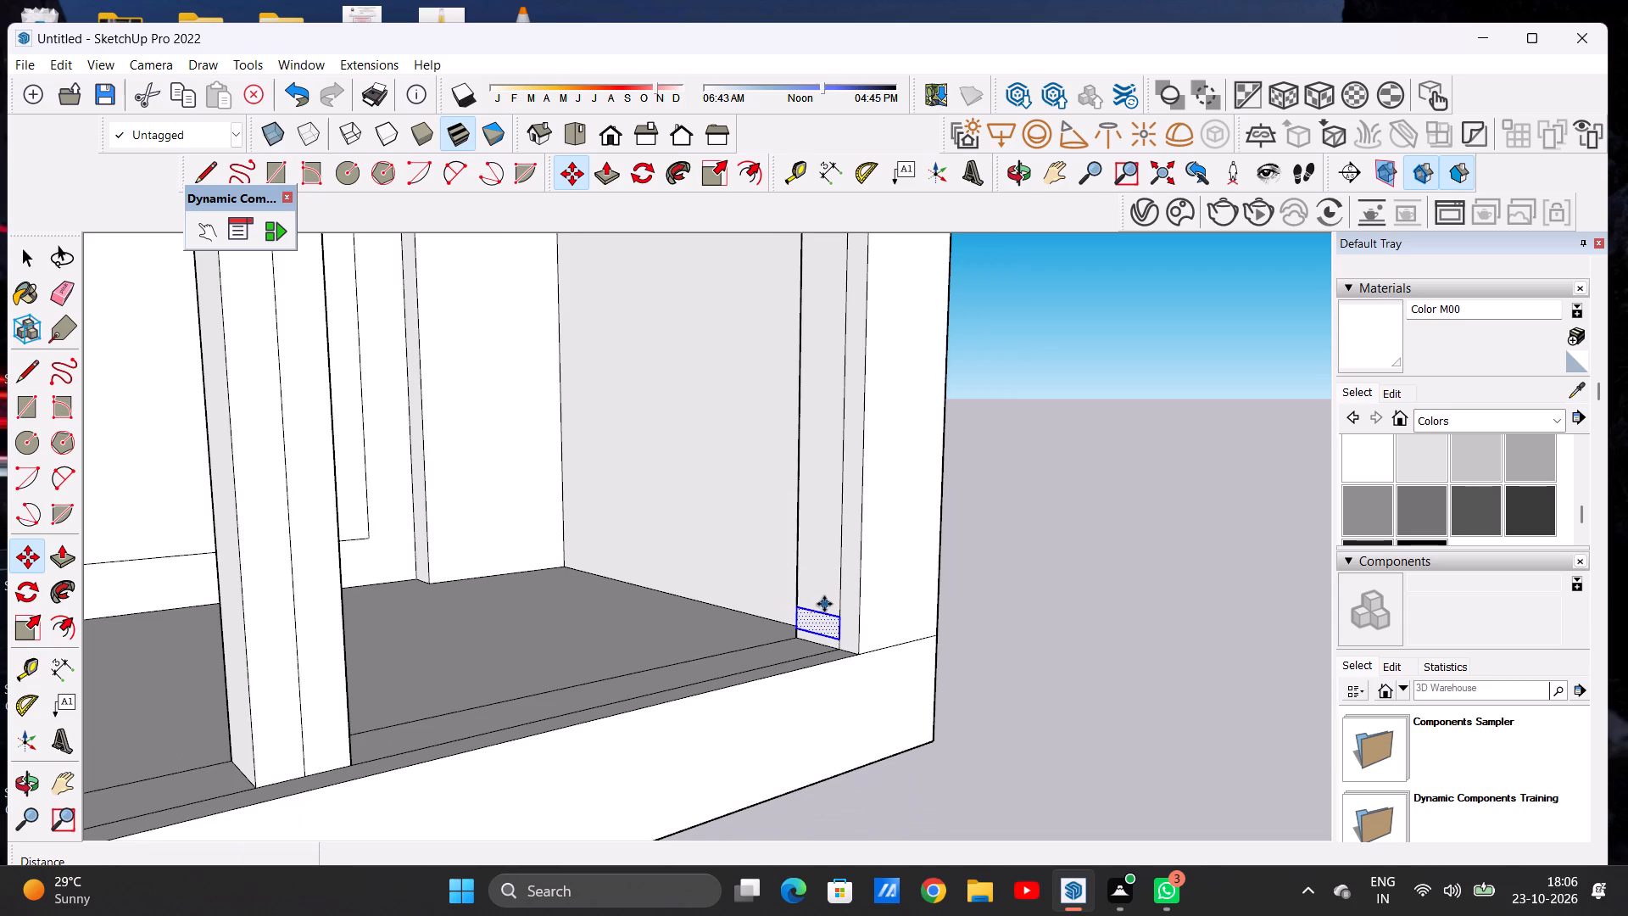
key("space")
Copy the bottom rectangle about 2 3/8" up the outer corner pillar's inner face and multiply the copy by 6.
scroll(822, 747, "down", 13)
scroll(846, 638, "up", 6)
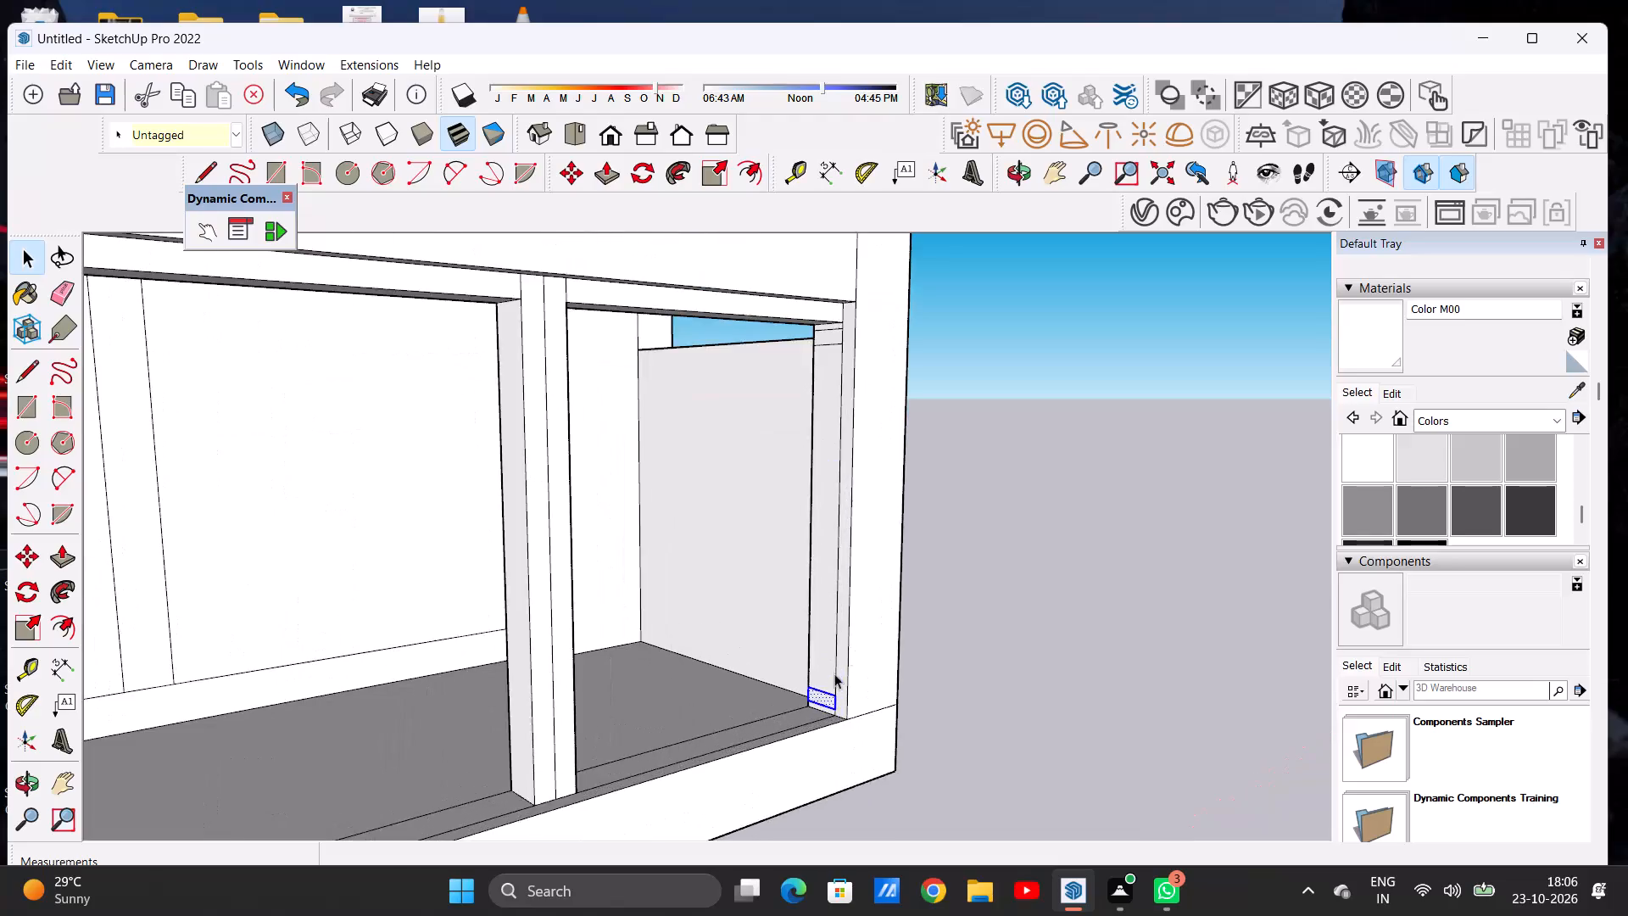
scroll(834, 673, "up", 12)
key("m")
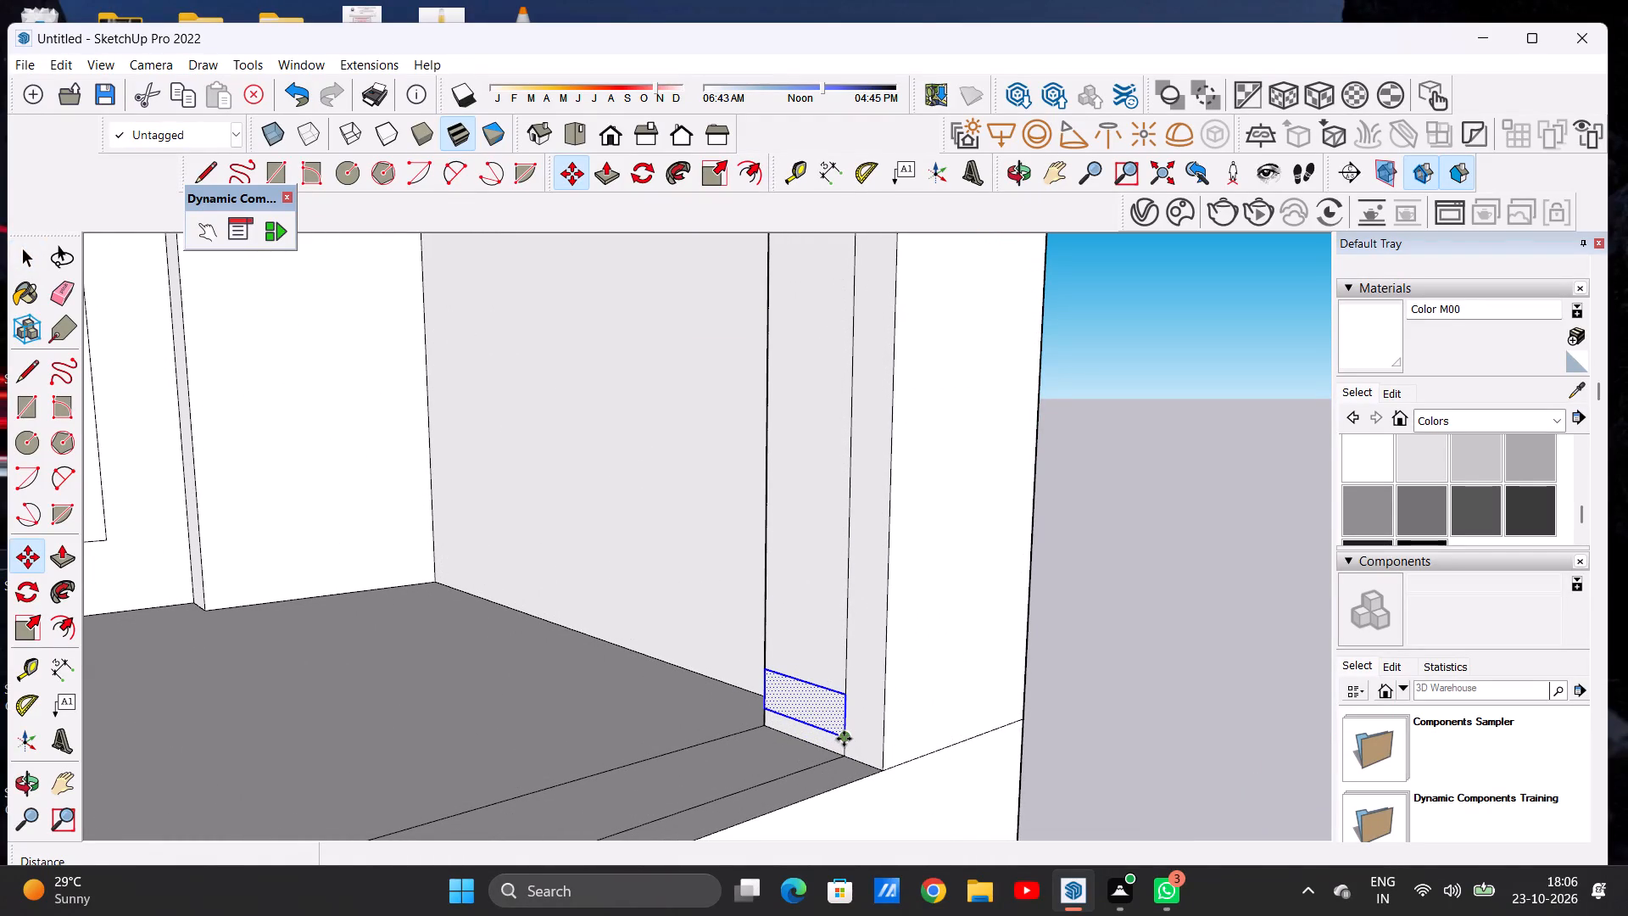
left_click(844, 739)
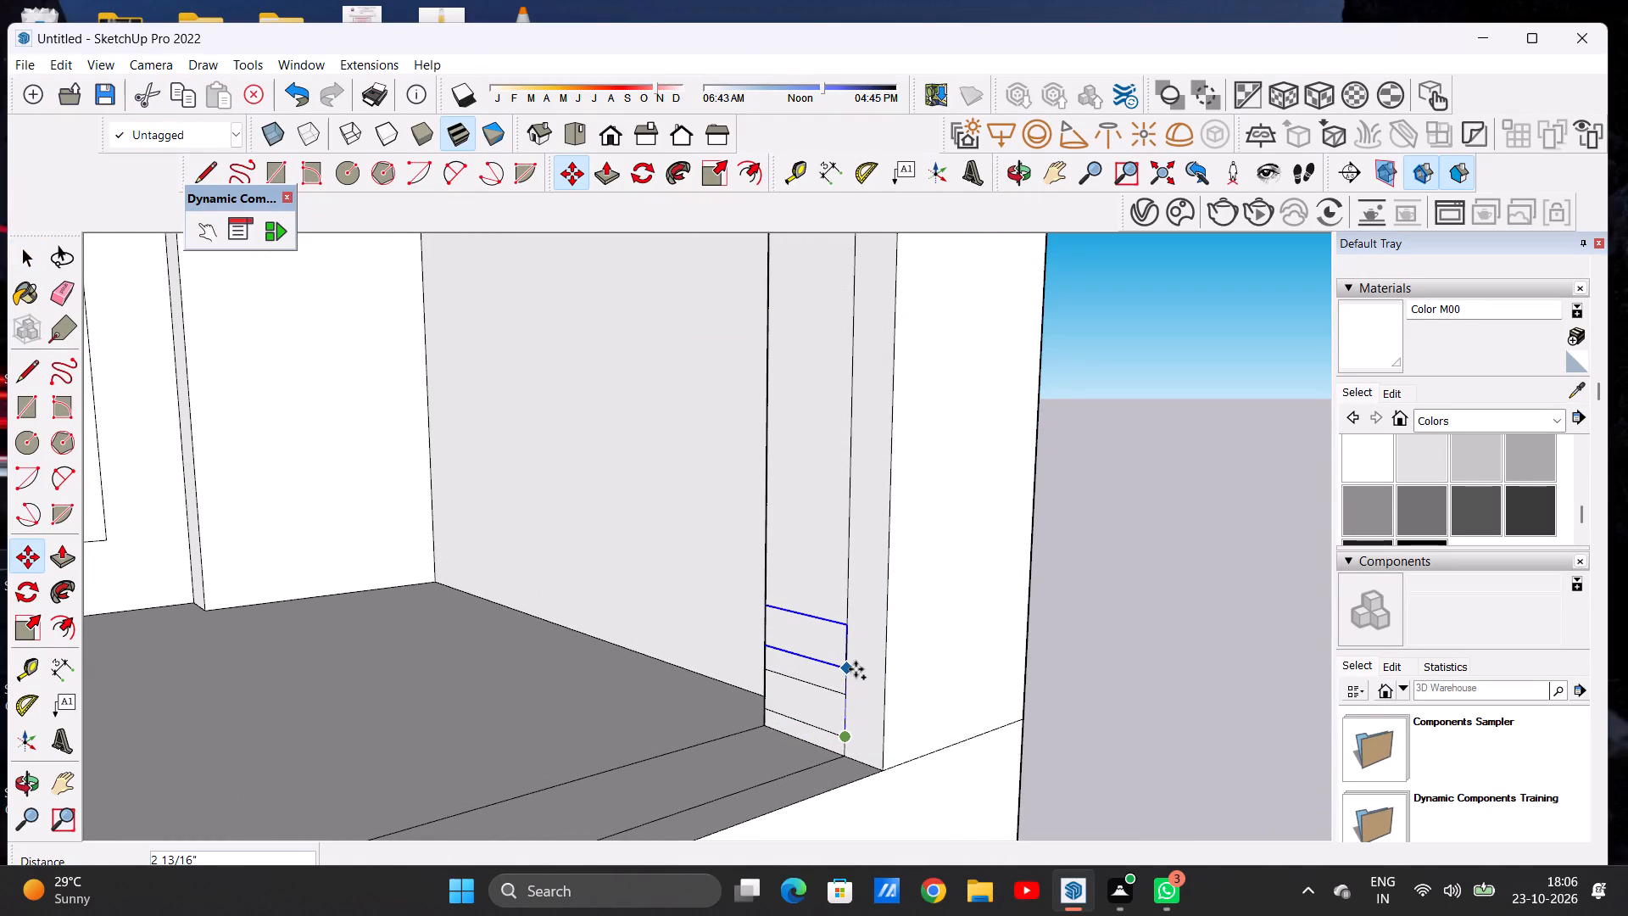
left_click(852, 680)
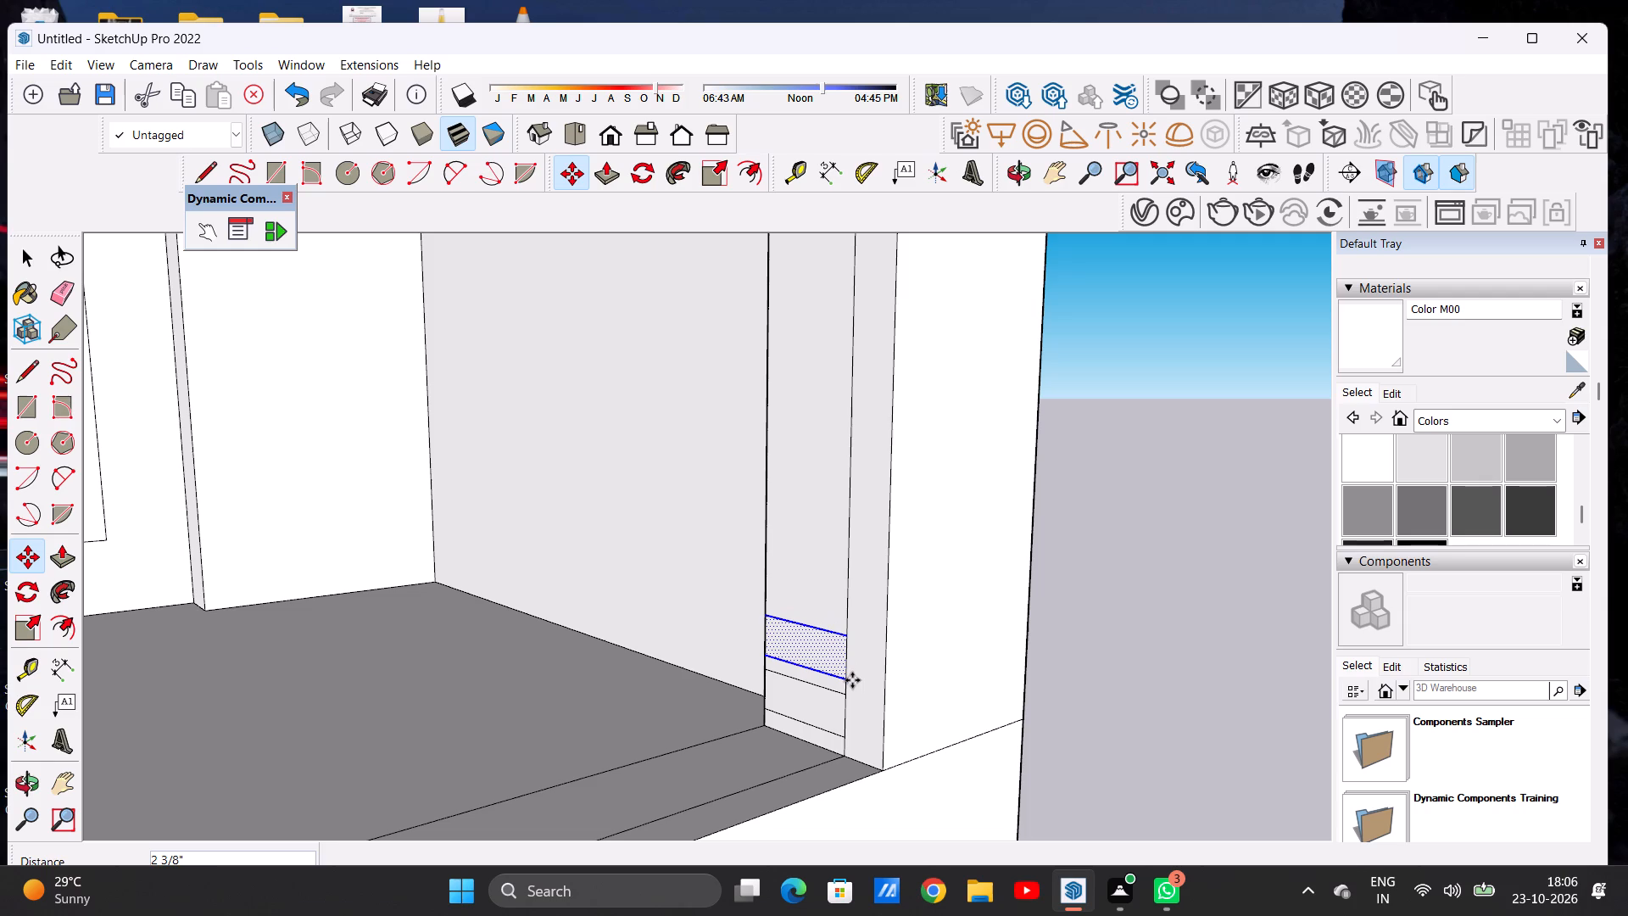
key("shift+asterisk")
key("6")
key("Return")
key("space")
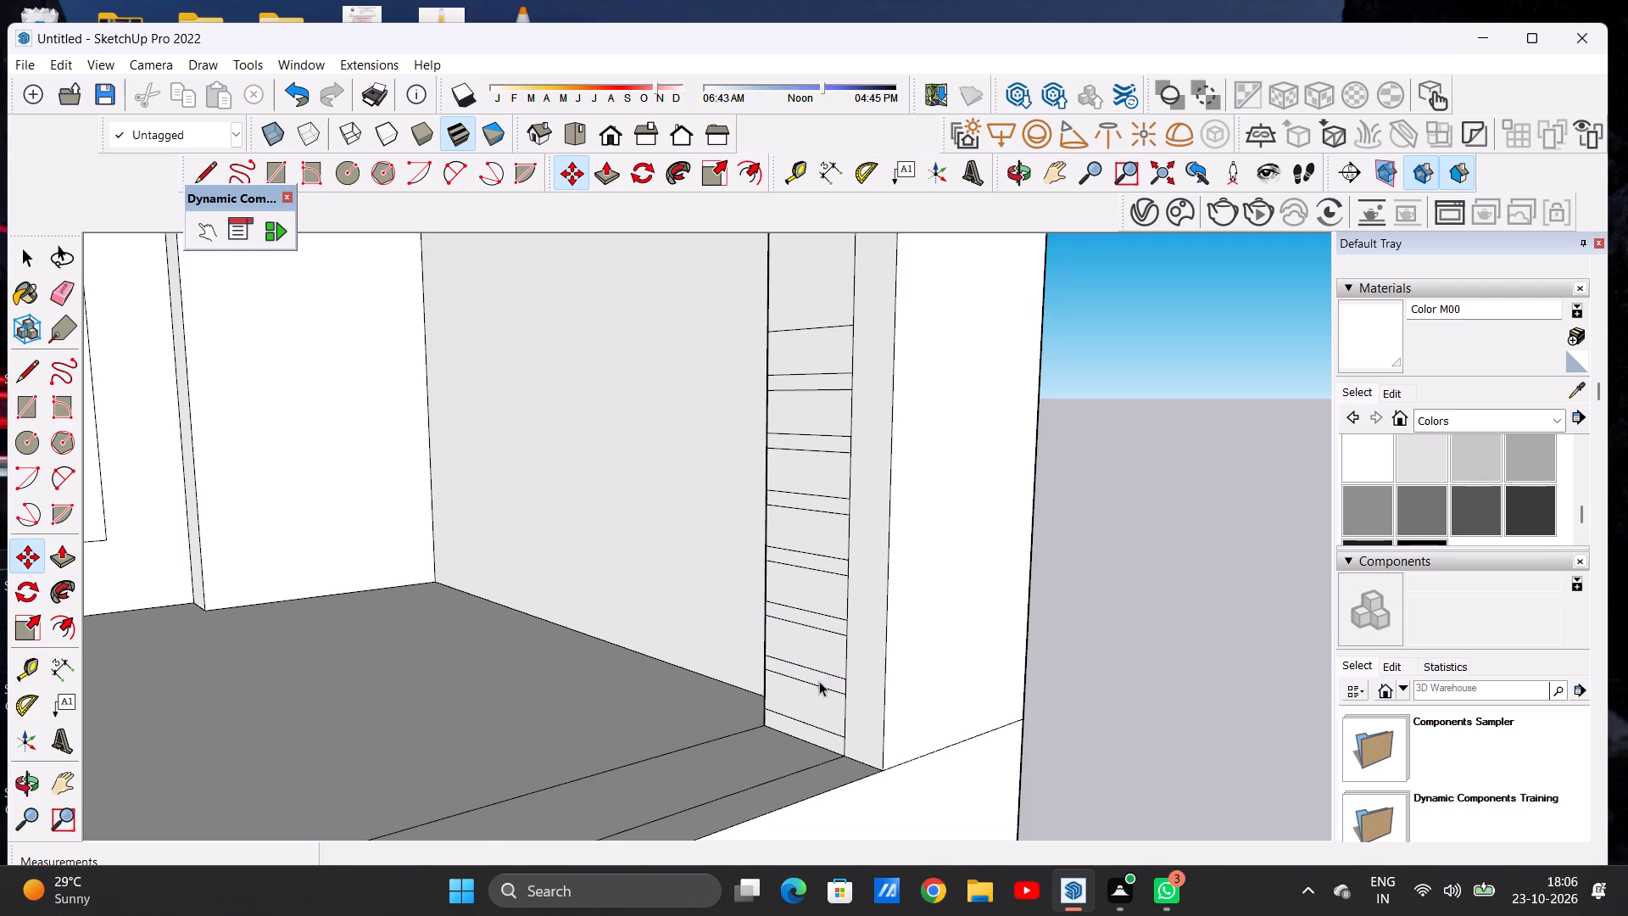
Copy the topmost rectangle of the lower stack about 2 1/8" up the corner pillar's face and multiply the copy by 5.
scroll(800, 699, "down", 15)
scroll(817, 591, "up", 12)
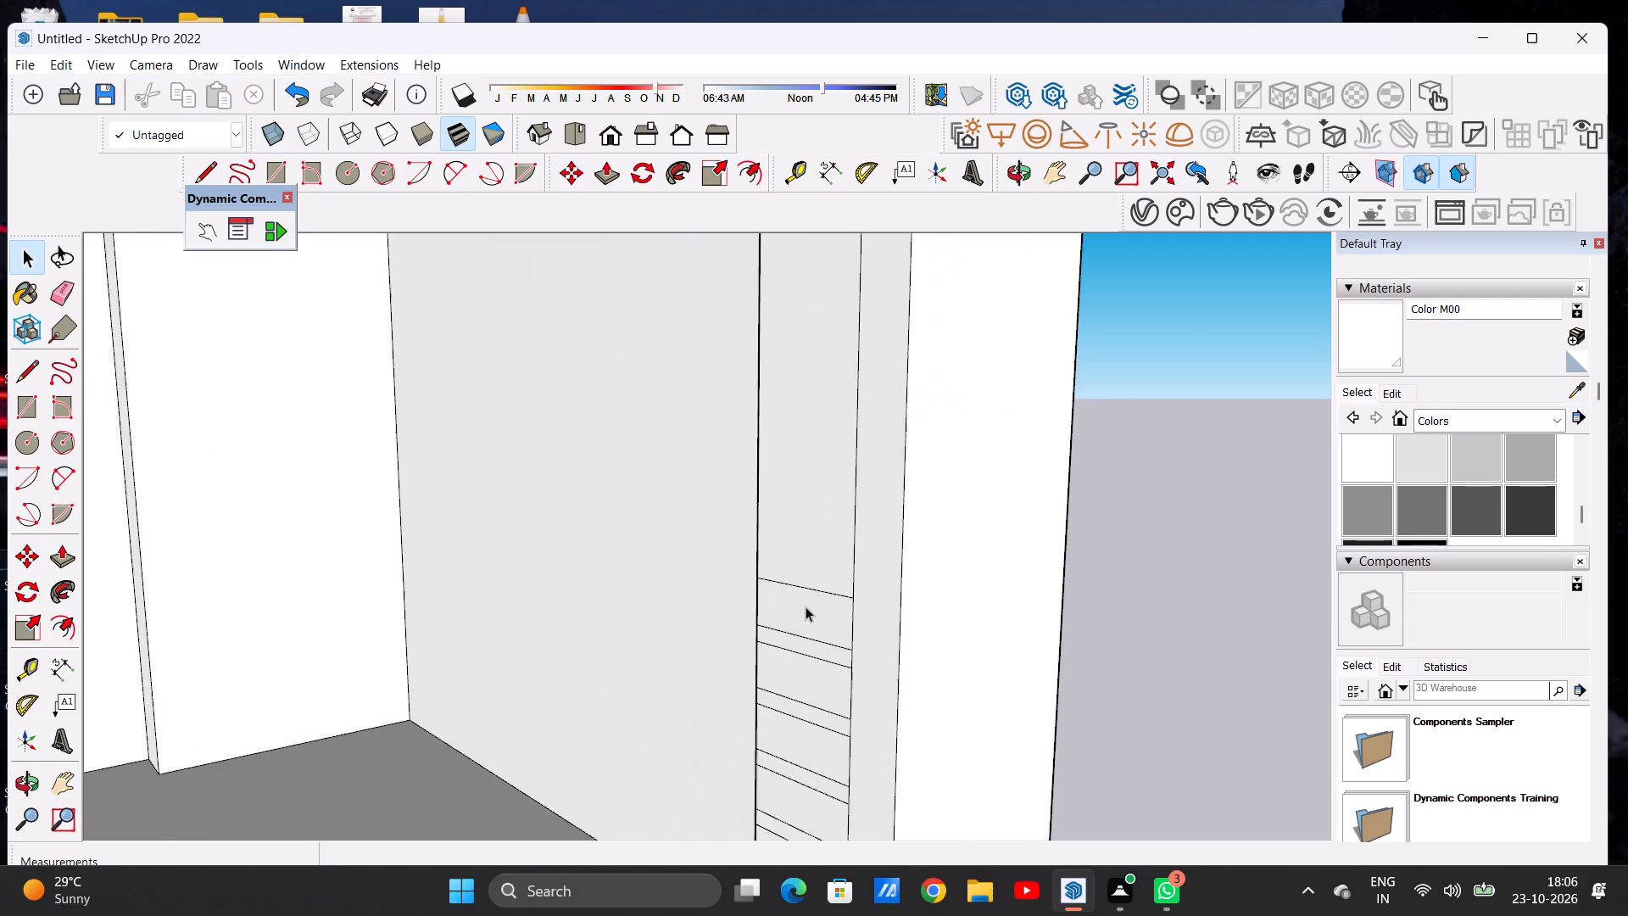
scroll(806, 606, "up", 7)
double_click(830, 622)
key("m")
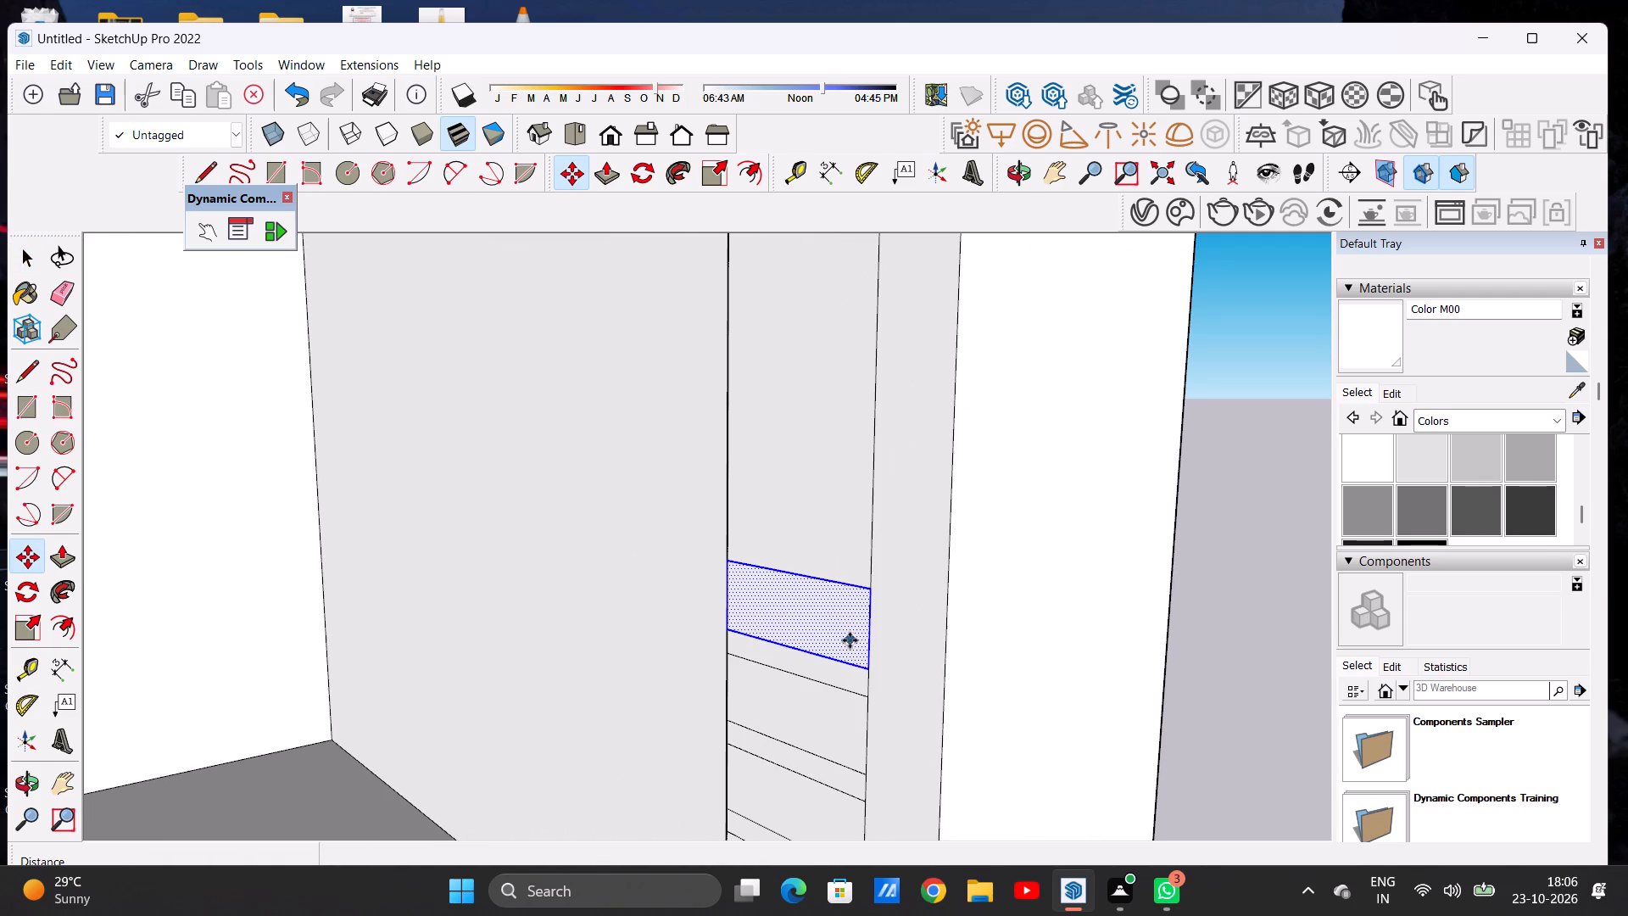
left_click(870, 671)
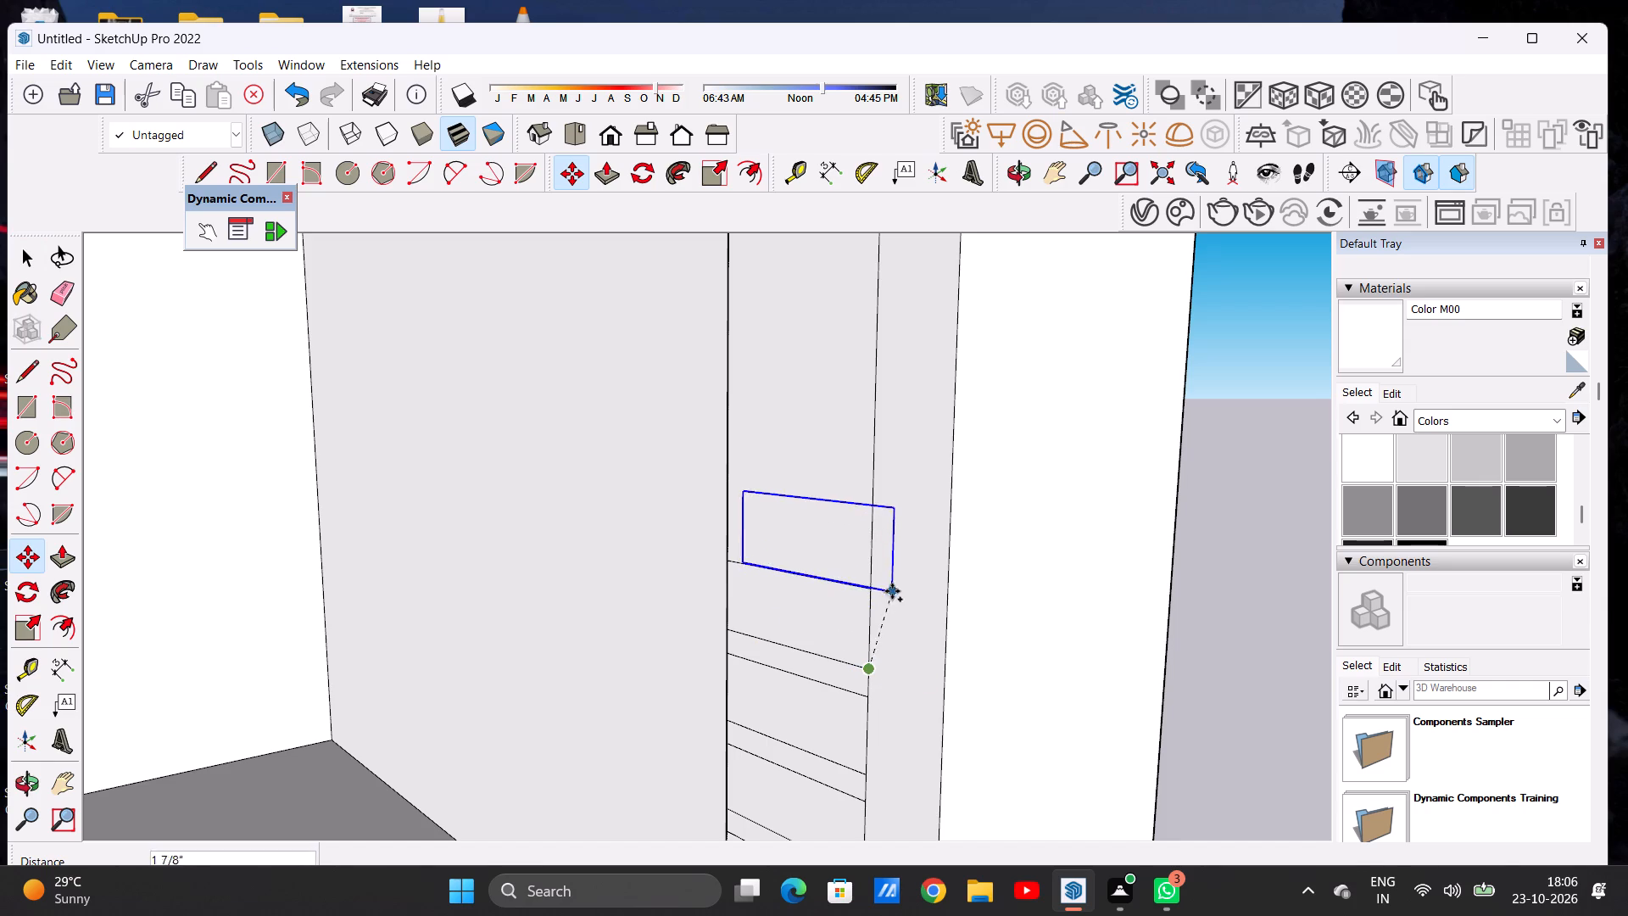
left_click(871, 572)
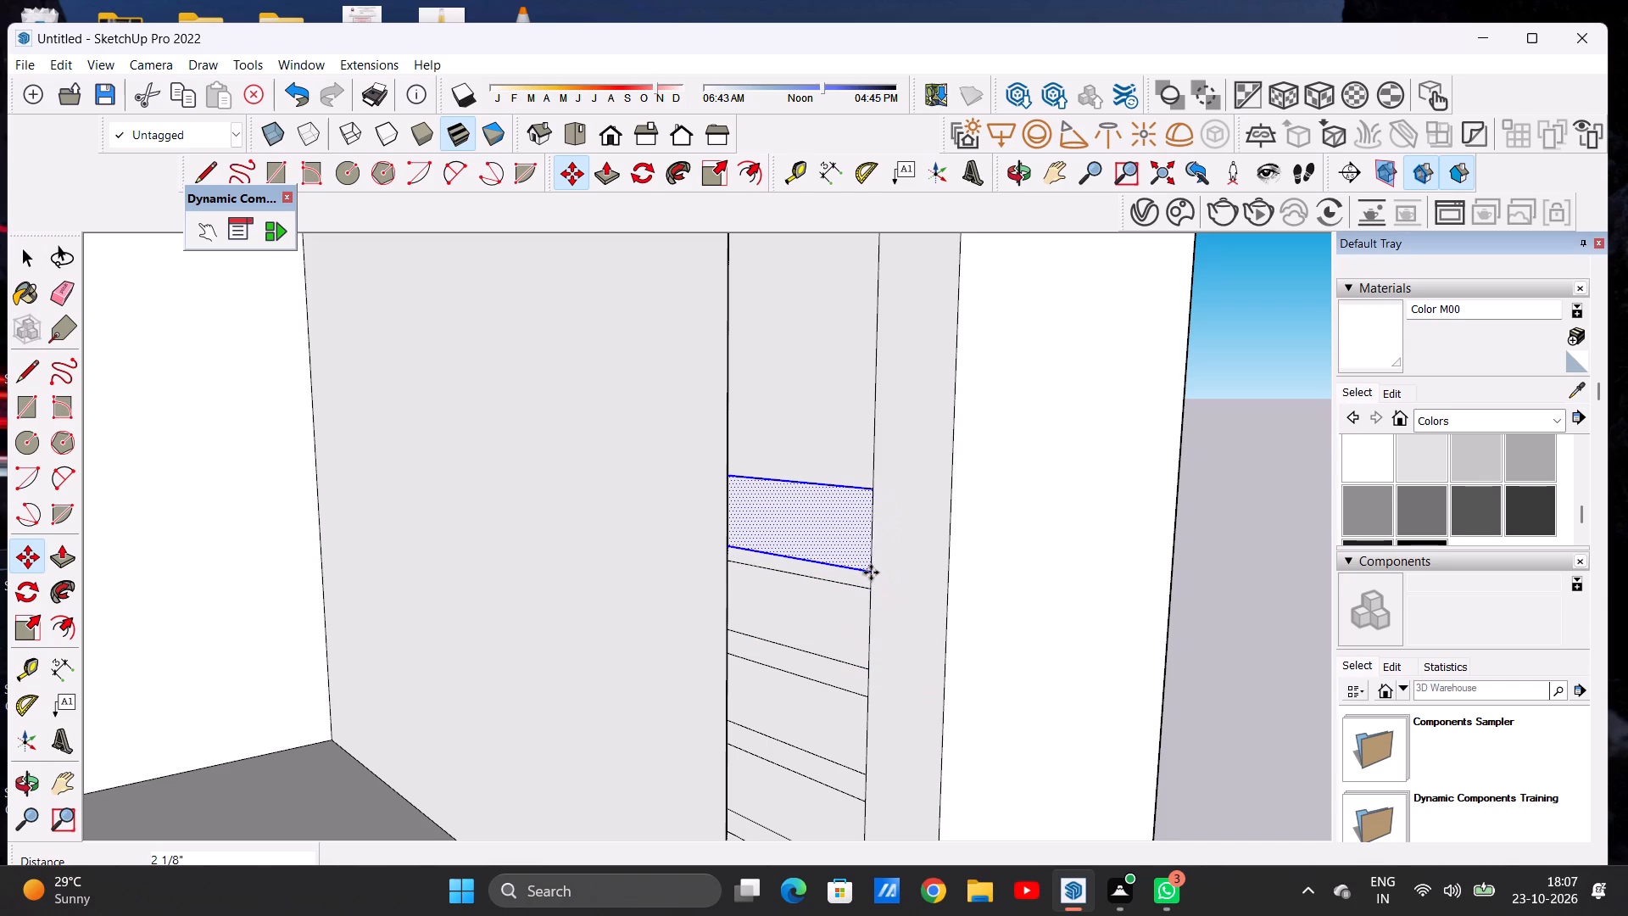
key("shift+asterisk")
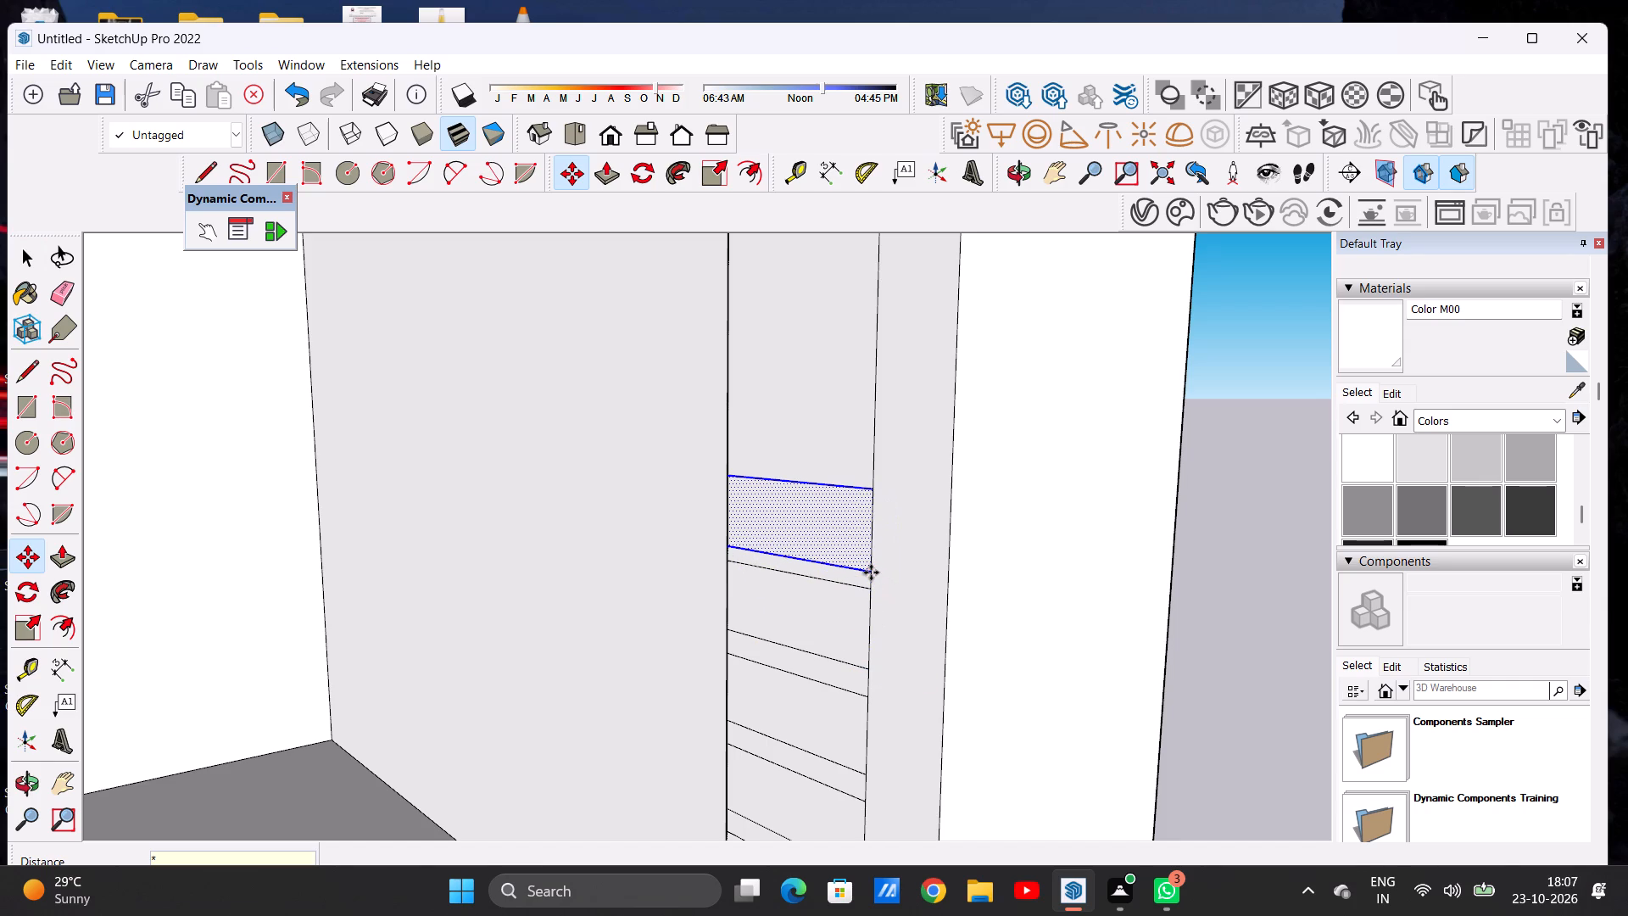
key("5")
key("Return")
key("space")
Copy the topmost rectangle of the lower stack about 2 1/16" up the outer corner pillar's inner face and multiply the copy by 5.
scroll(757, 574, "down", 8)
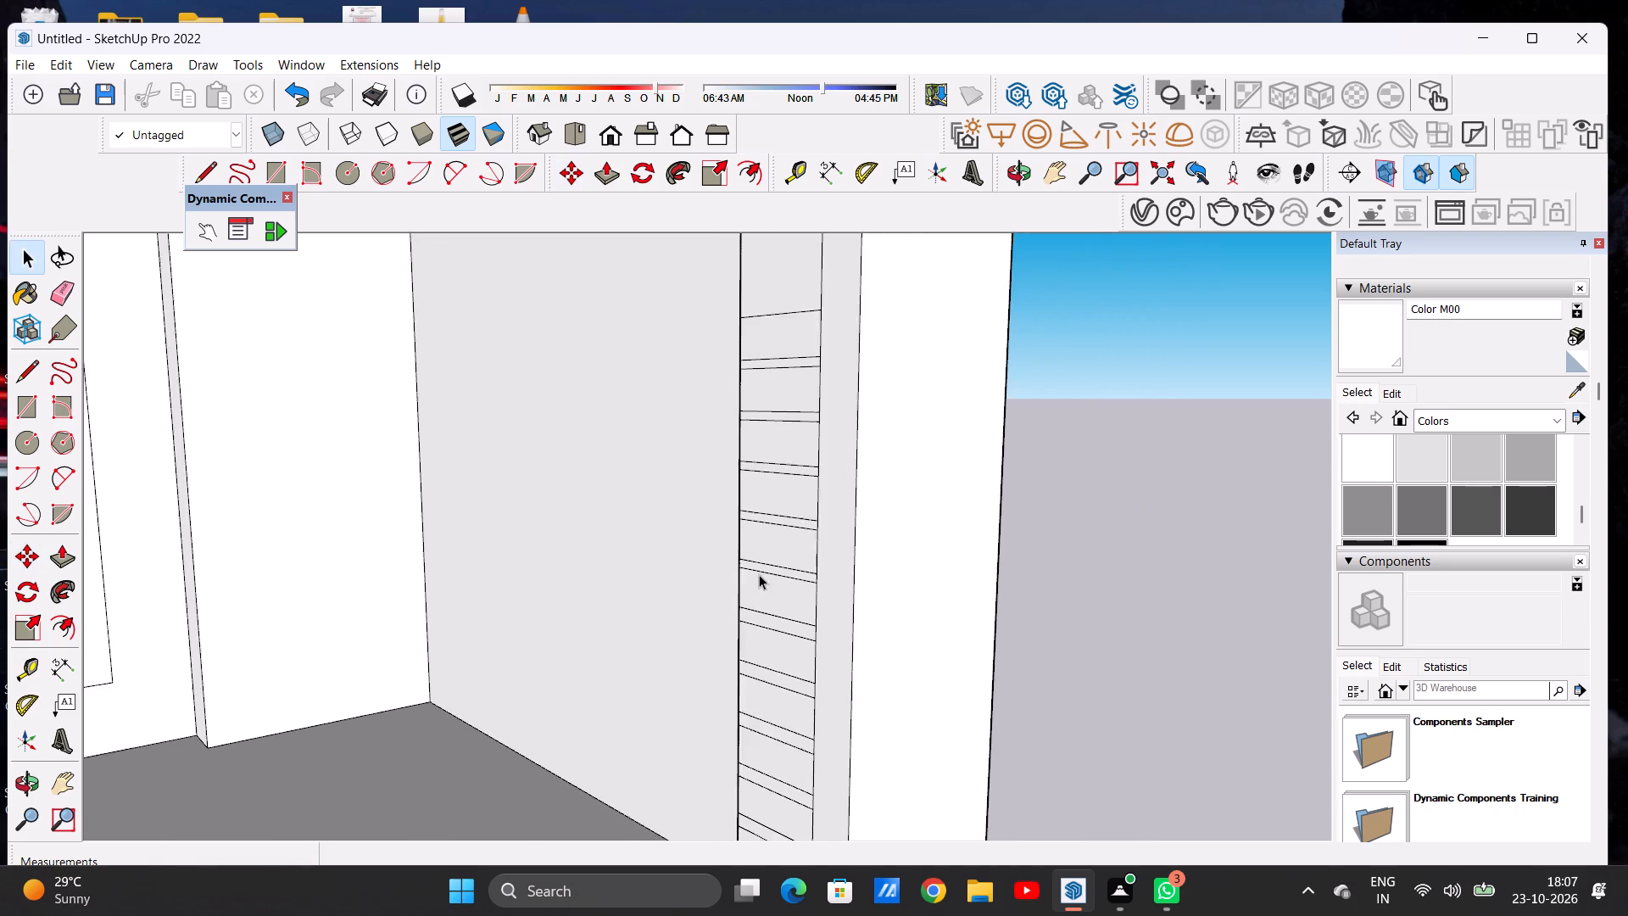
scroll(759, 574, "down", 10)
scroll(789, 454, "up", 7)
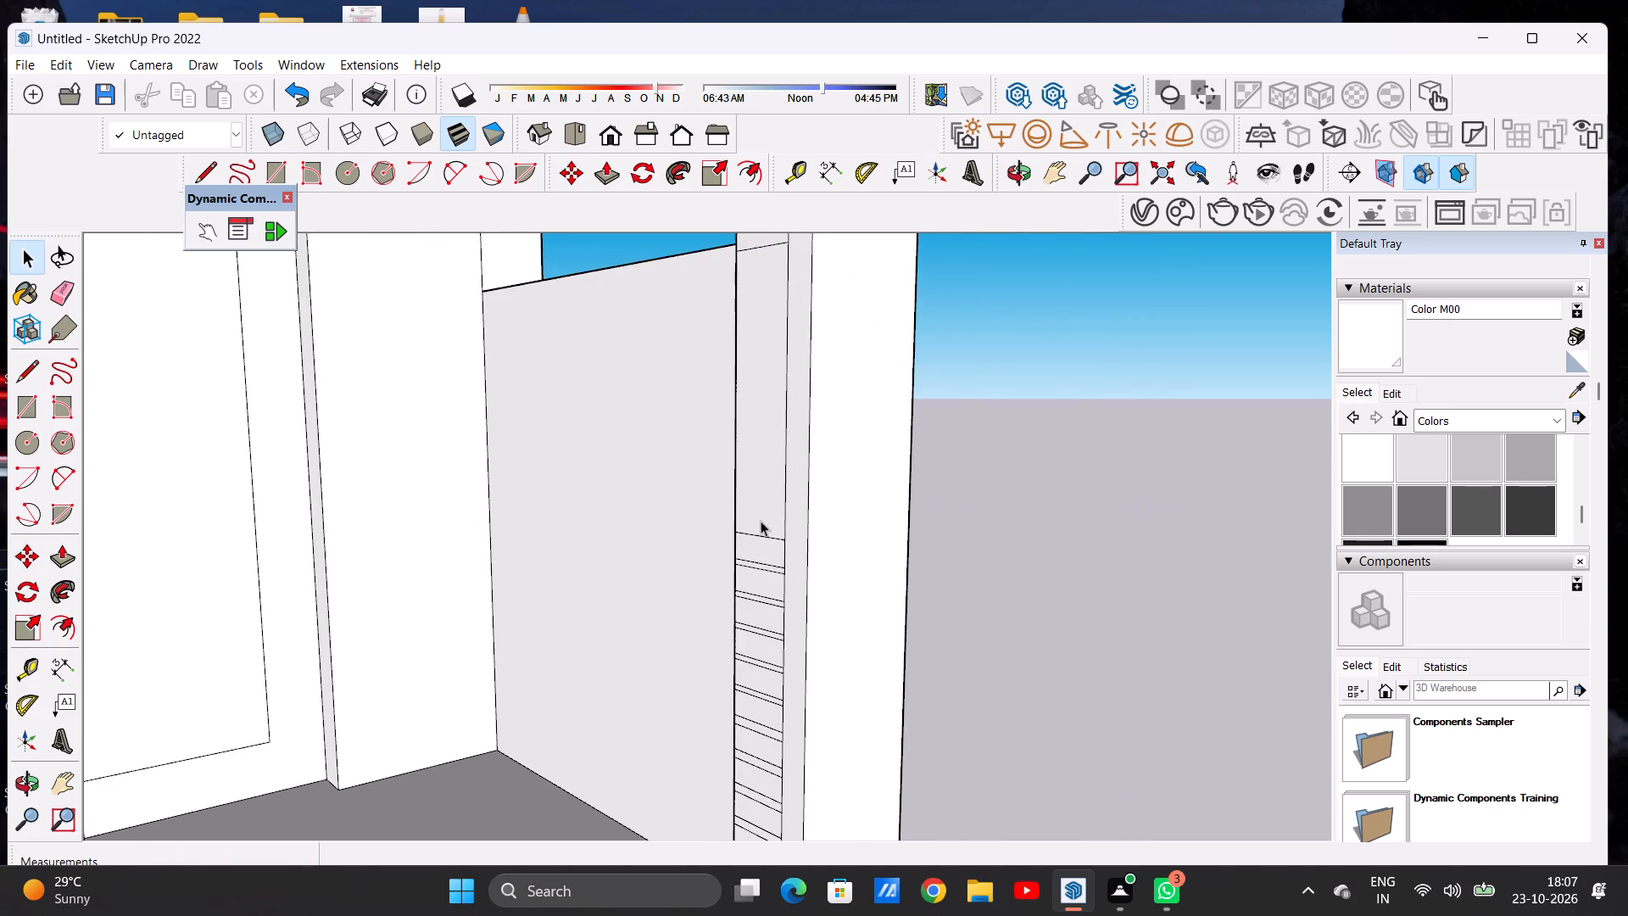
scroll(762, 529, "up", 7)
double_click(782, 560)
scroll(787, 540, "up", 2)
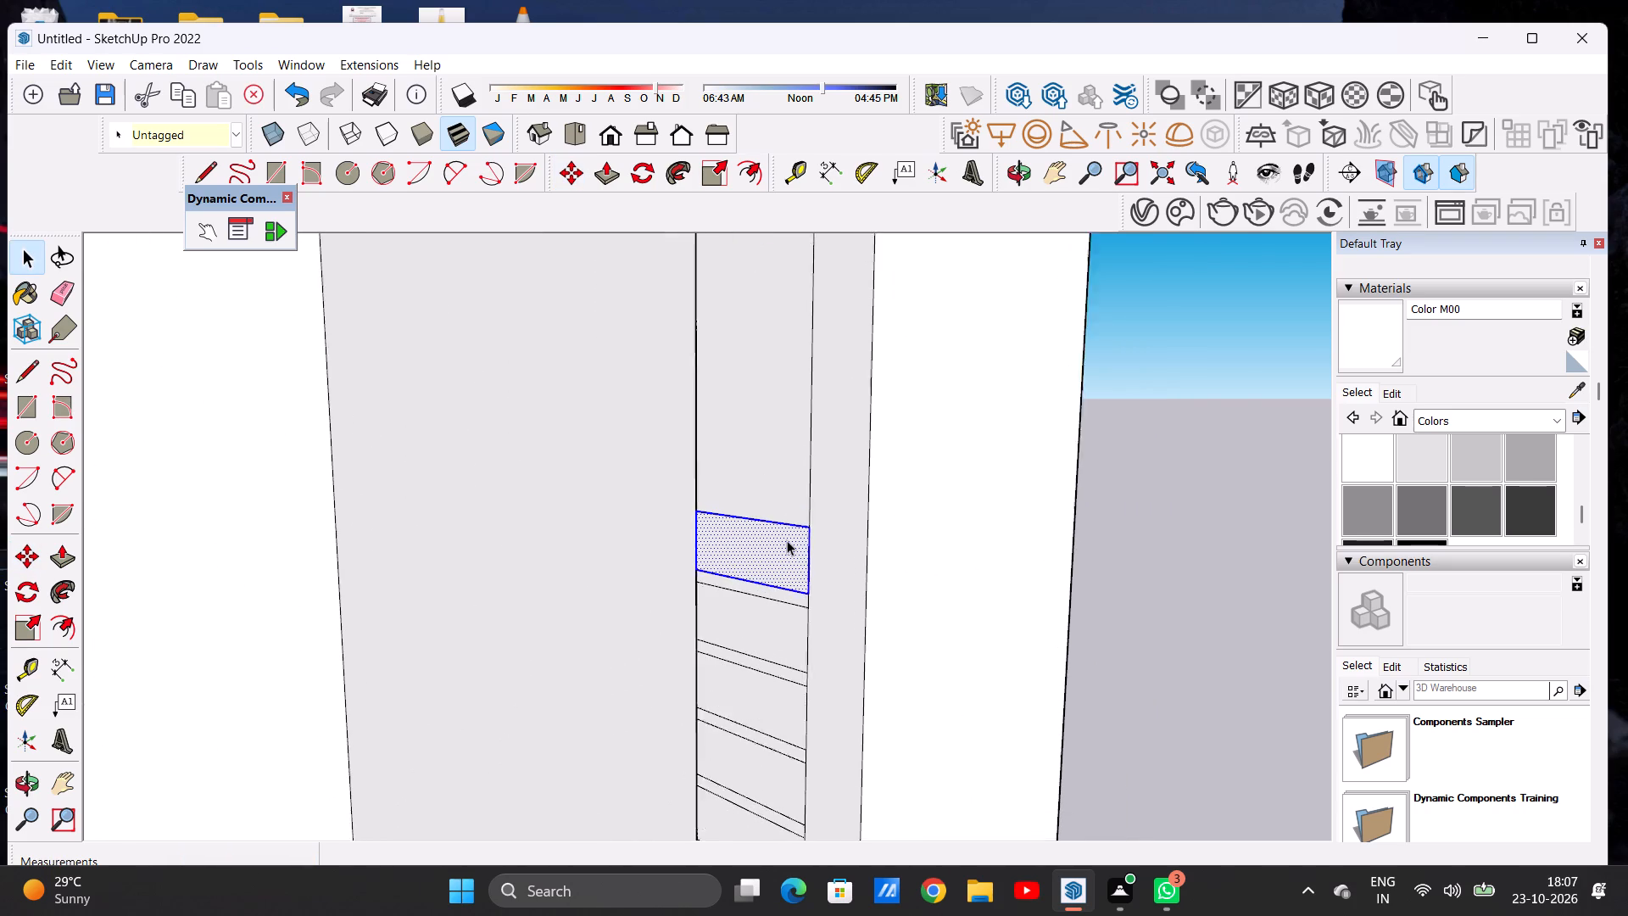
scroll(787, 540, "up", 4)
key("m")
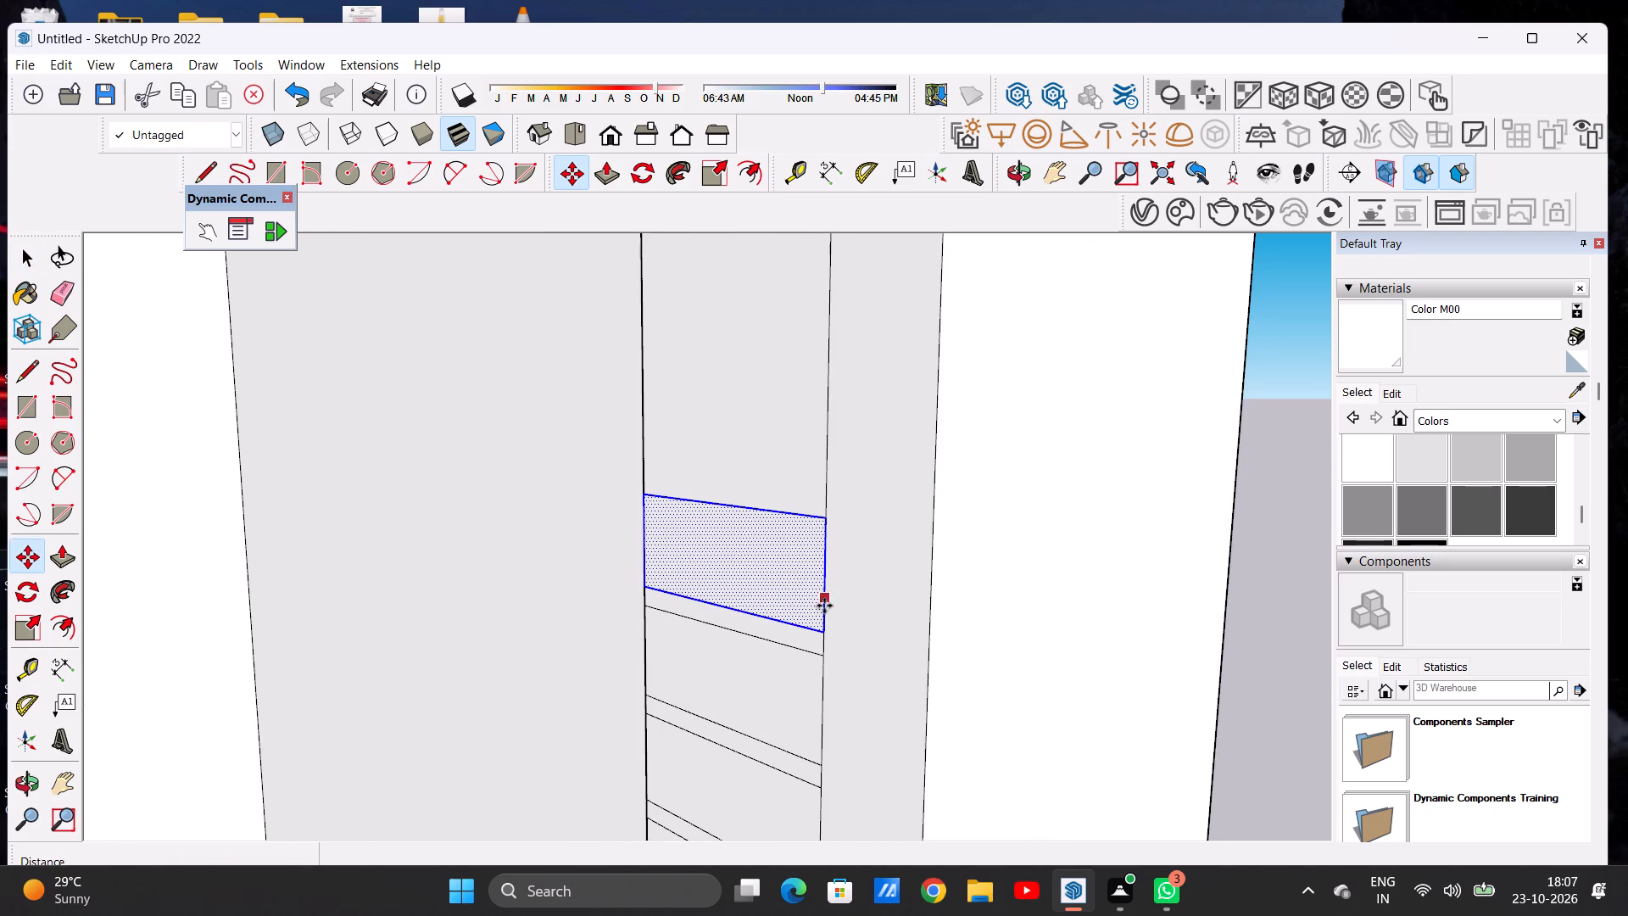
left_click(827, 635)
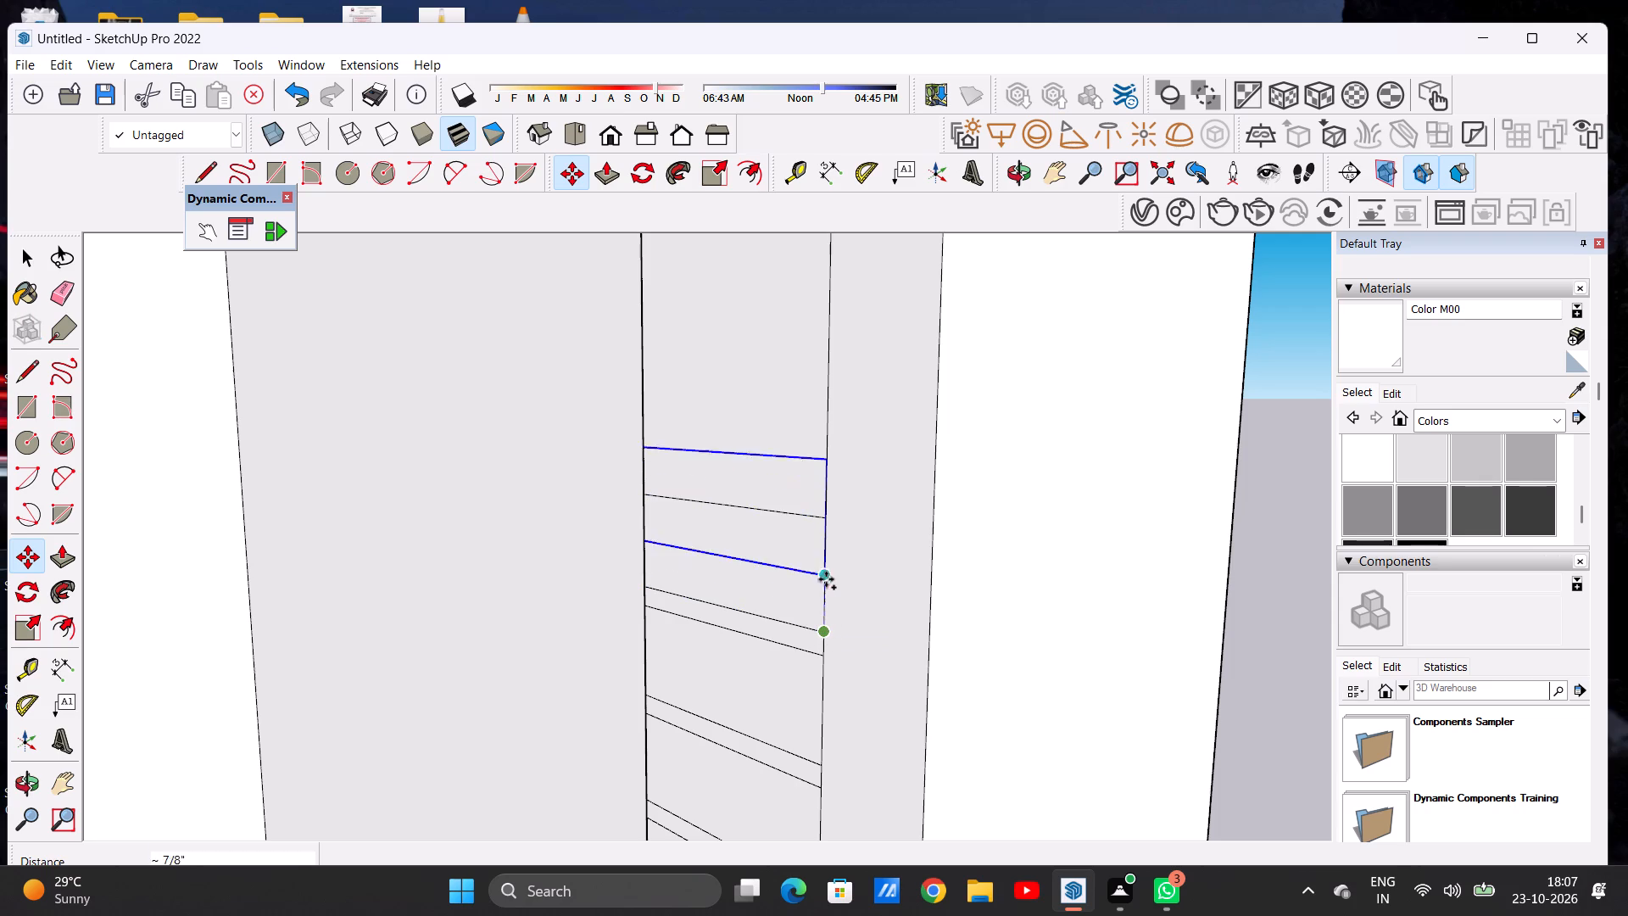
left_click(831, 496)
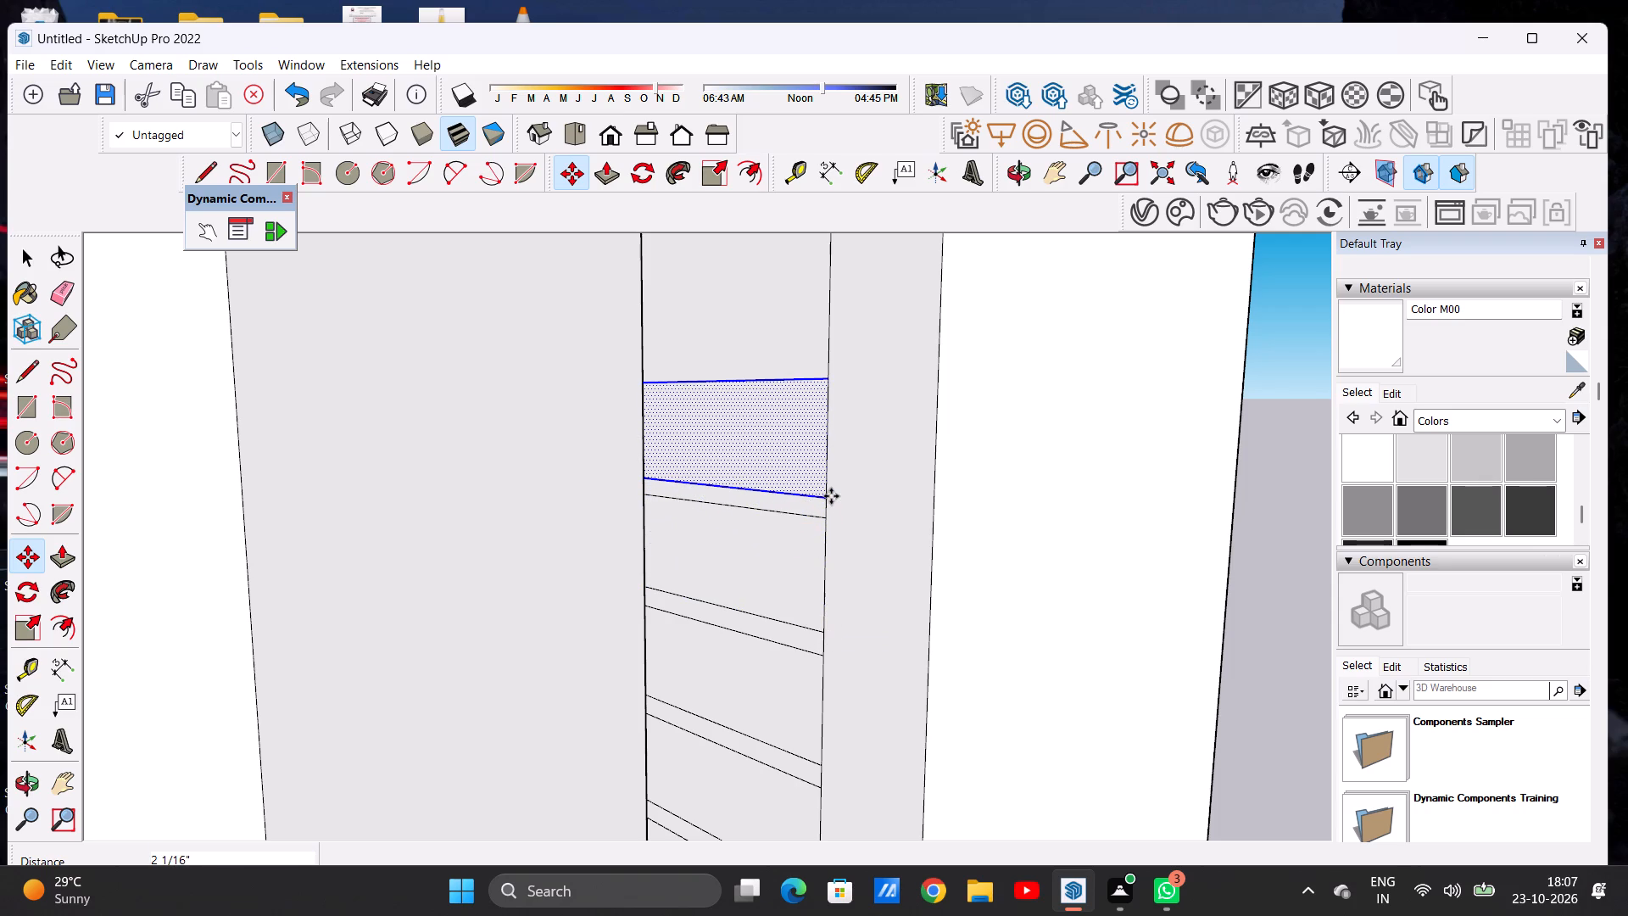
key("shift+asterisk")
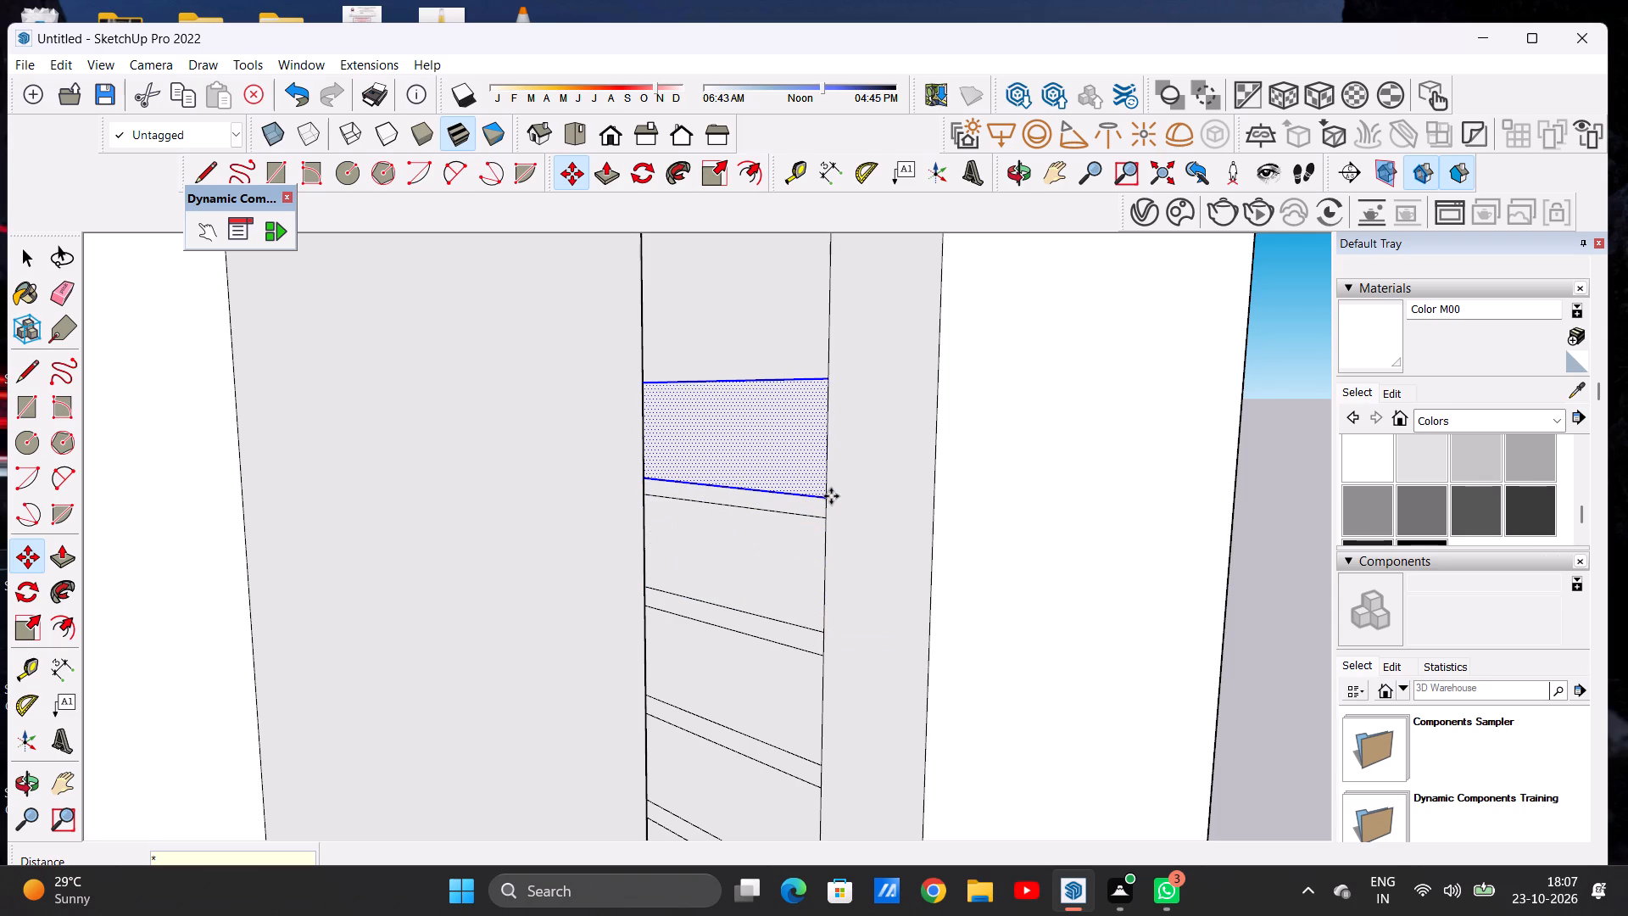
key("5")
key("Return")
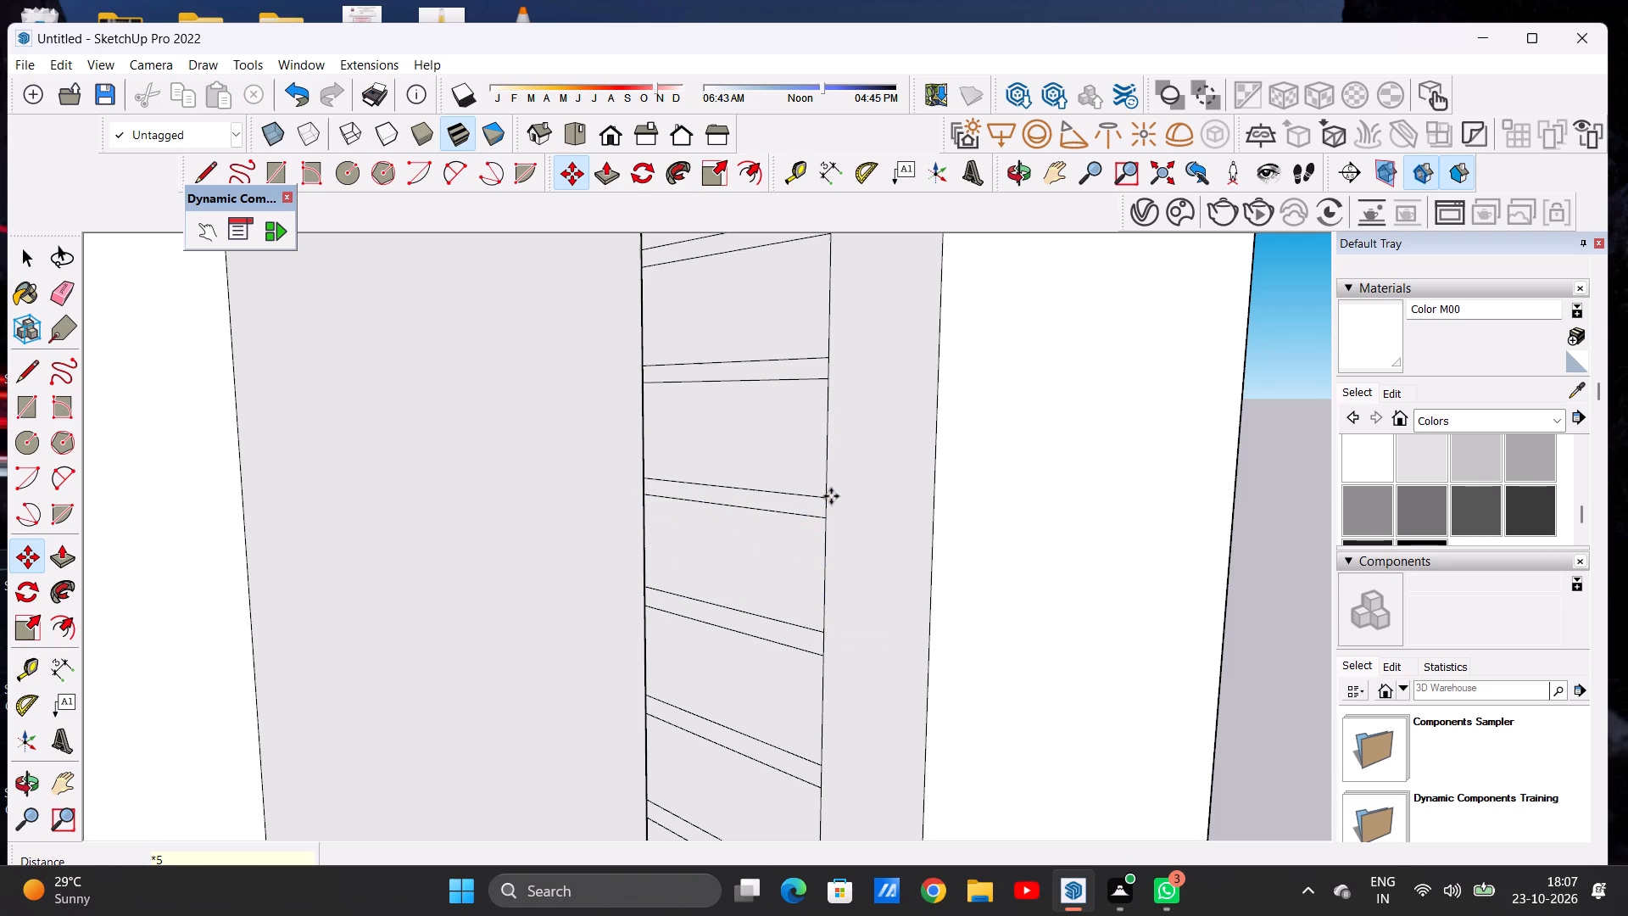
key("space")
Fill the remaining gap in the corner pillar's stack with three rectangle copies, offset about 7" up, 4 5/8" down and 2 3/8" up in turn.
scroll(786, 509, "down", 19)
scroll(784, 305, "up", 3)
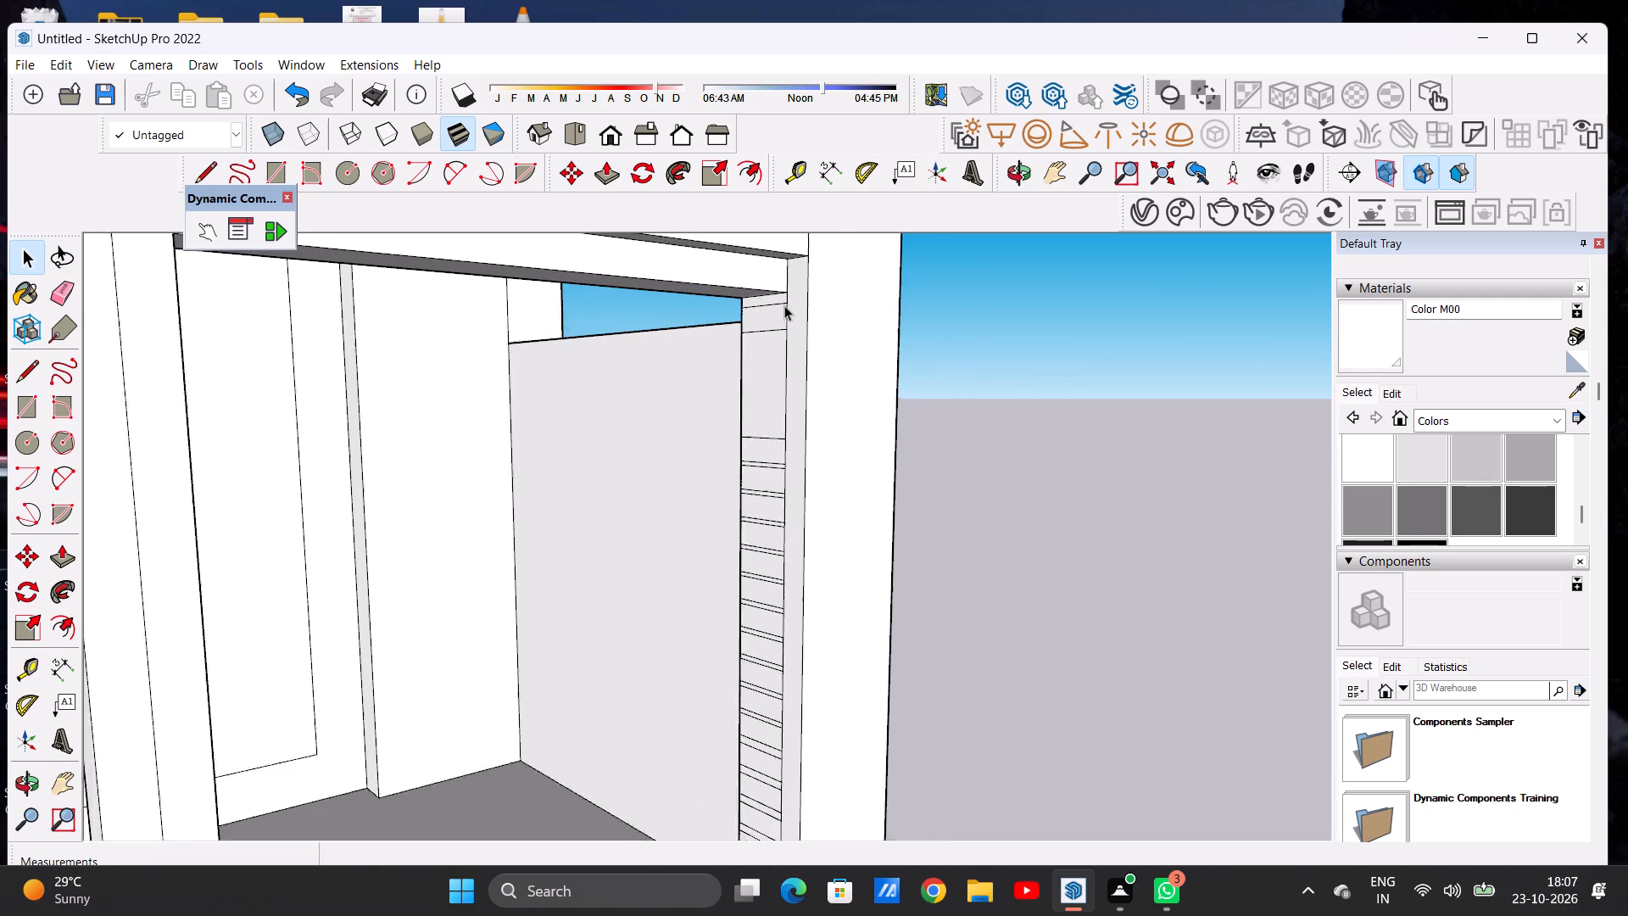
scroll(784, 305, "up", 5)
scroll(773, 550, "up", 6)
double_click(774, 550)
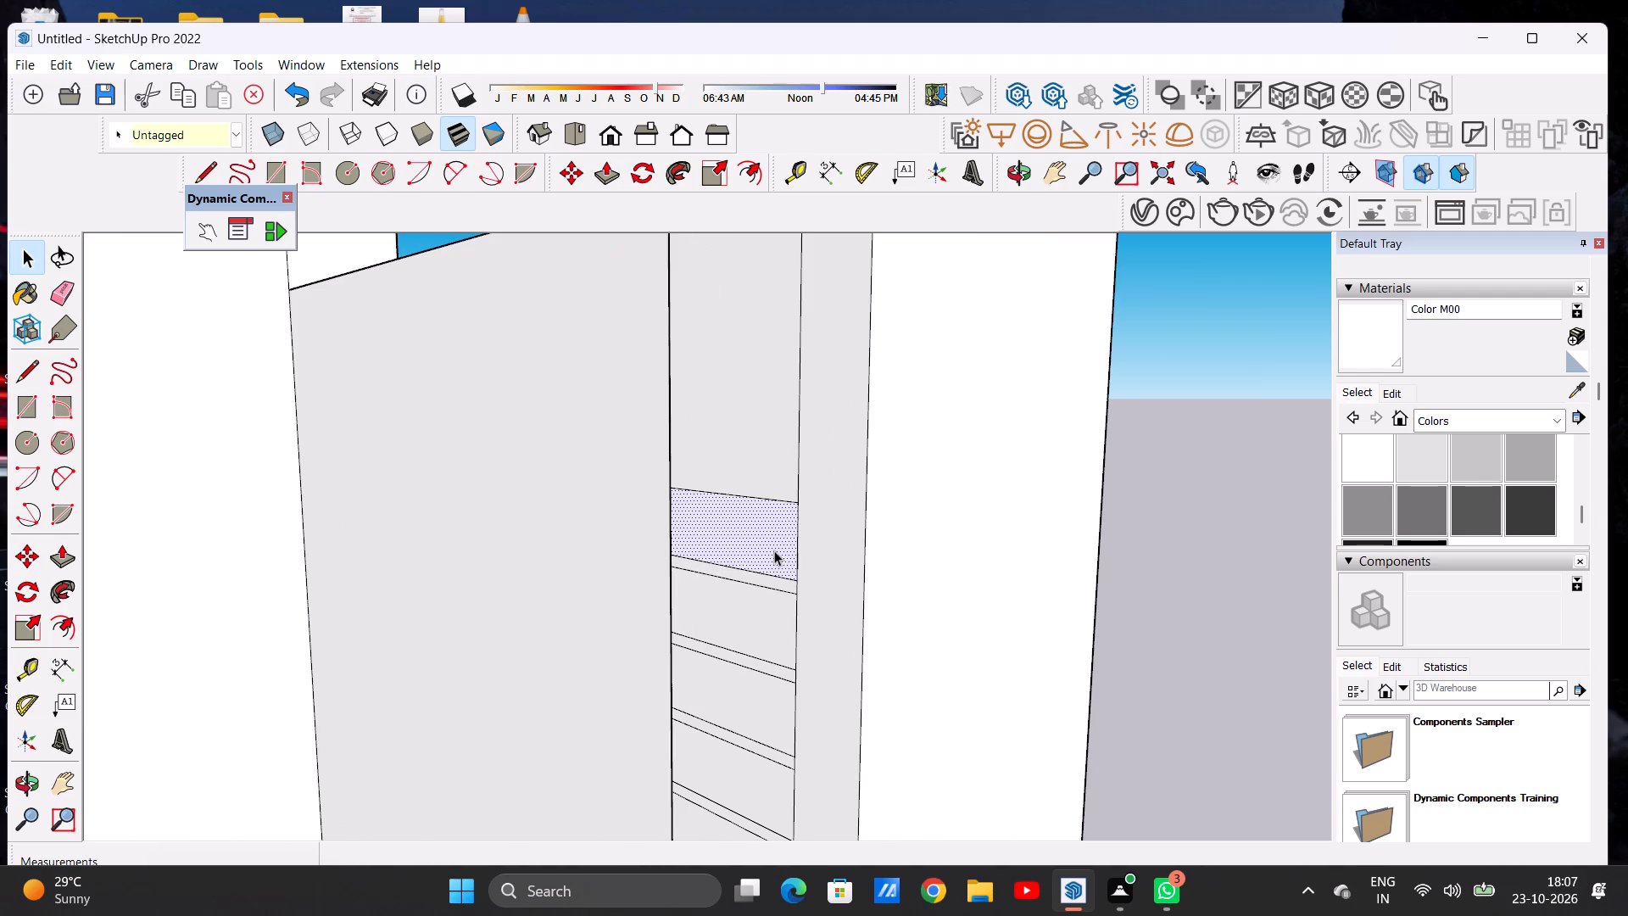
key("m")
left_click(800, 585)
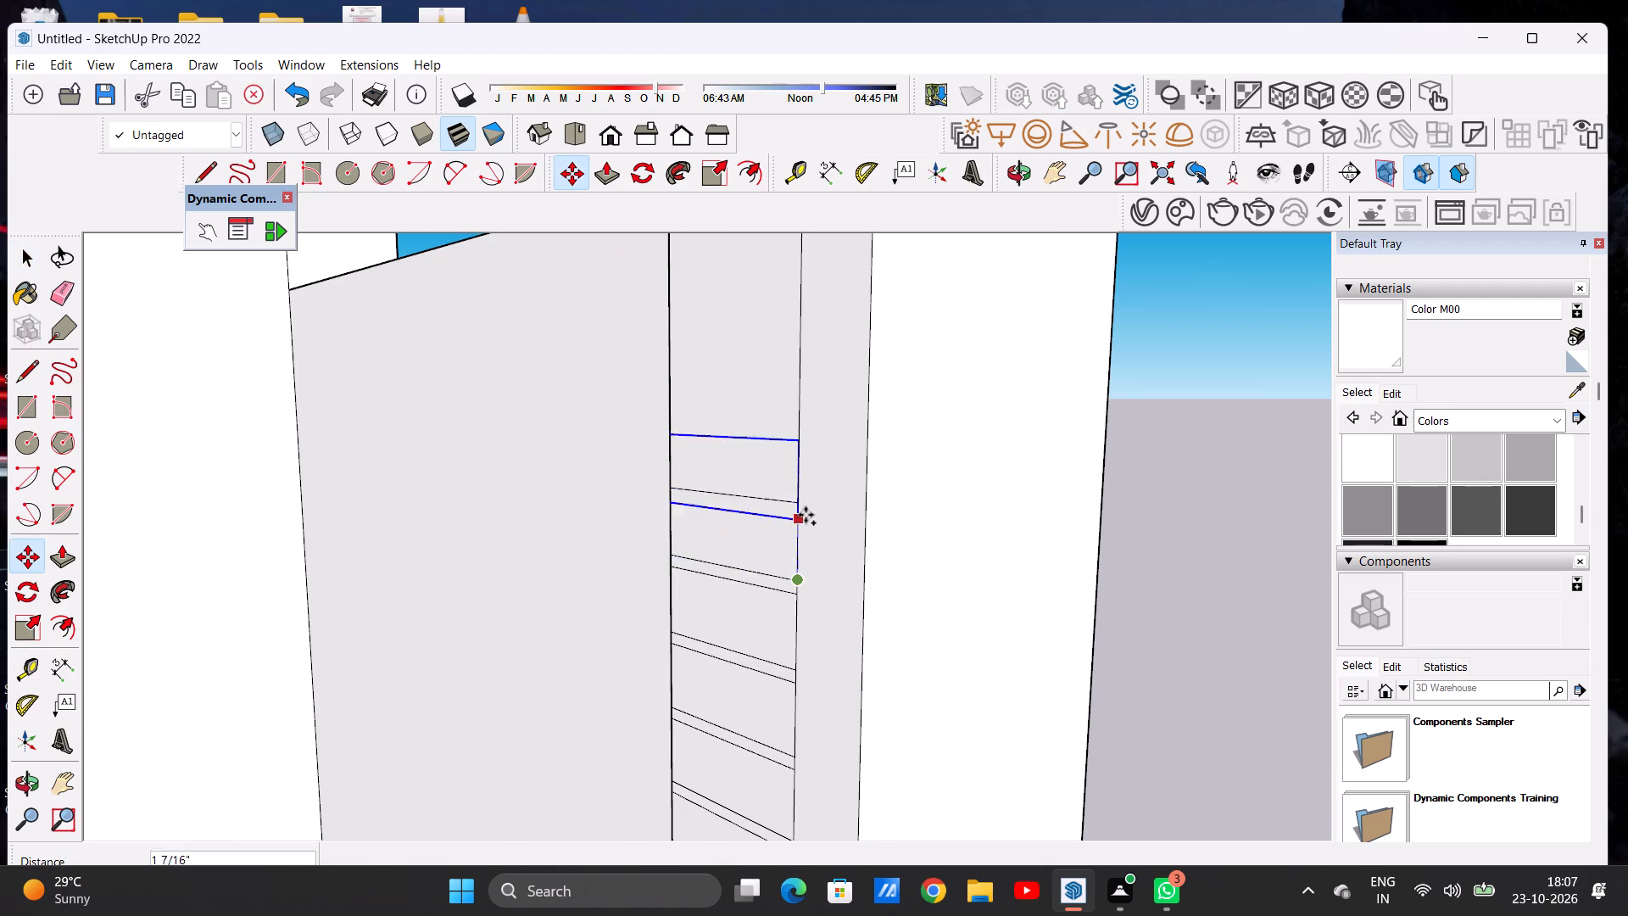
scroll(806, 514, "down", 12)
scroll(805, 441, "up", 6)
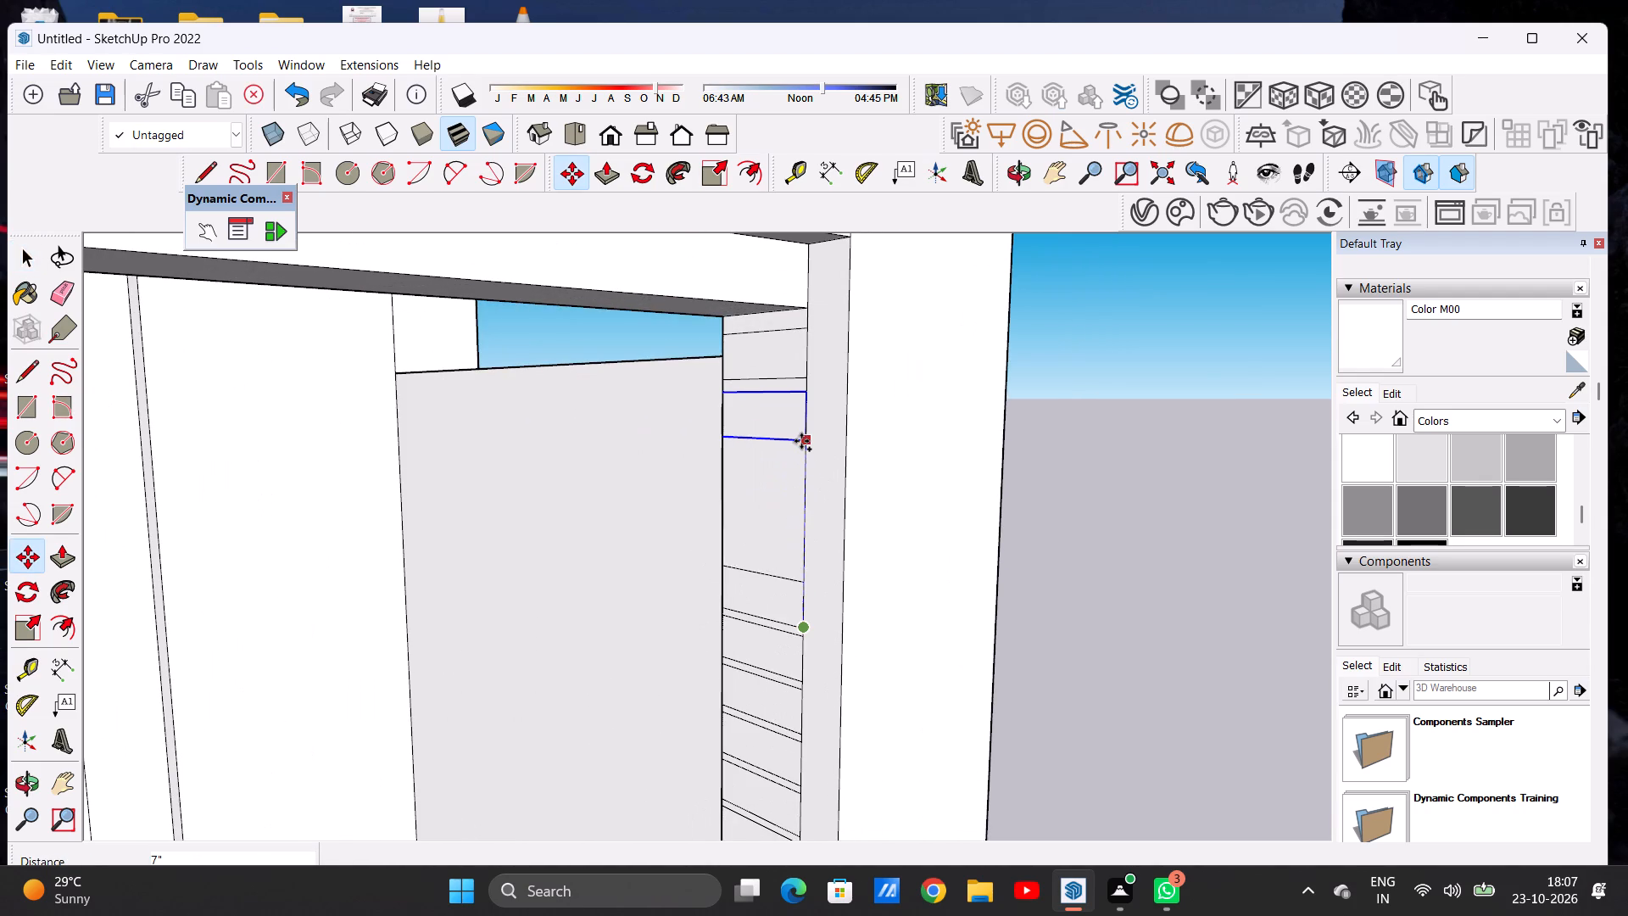
left_click(801, 441)
left_click(801, 441)
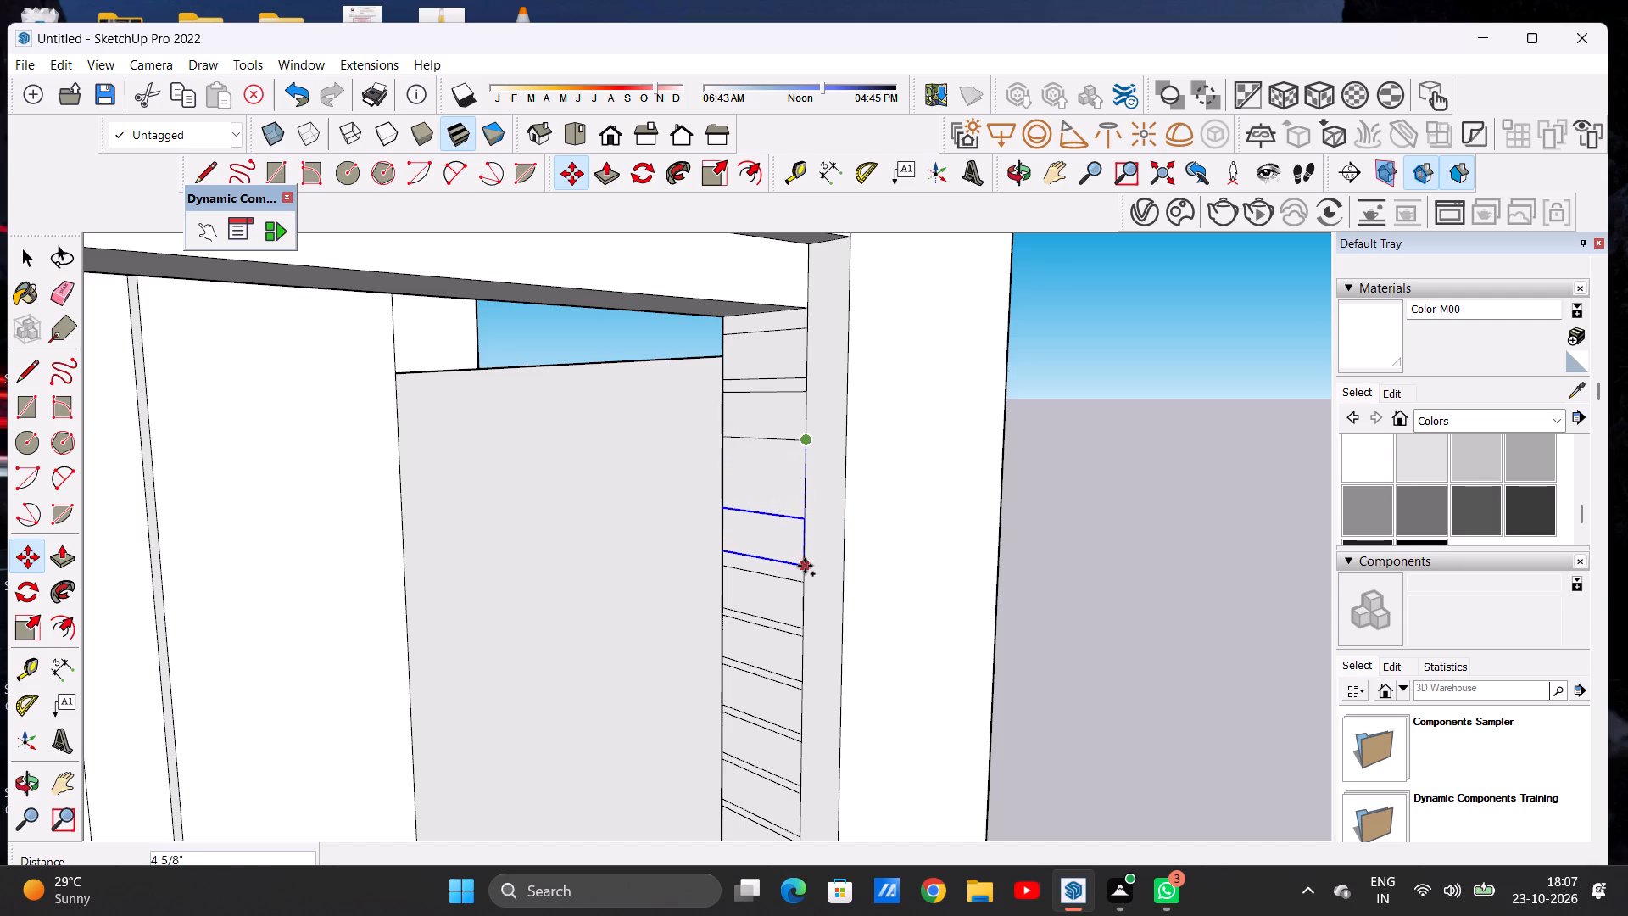
left_click(805, 569)
left_click(805, 569)
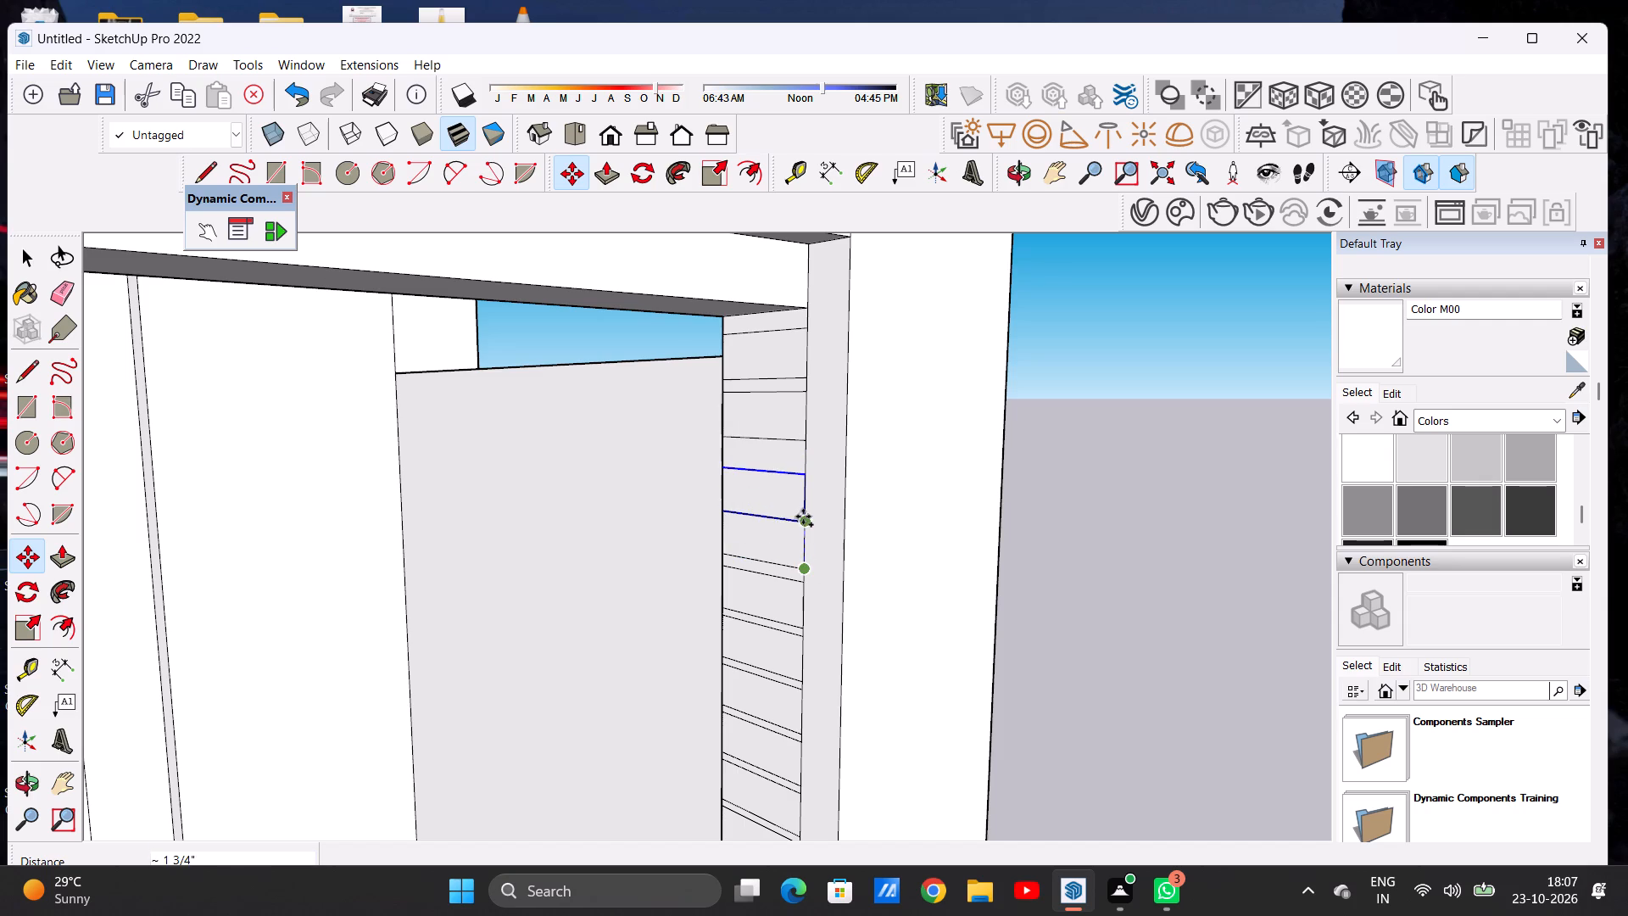
left_click(806, 505)
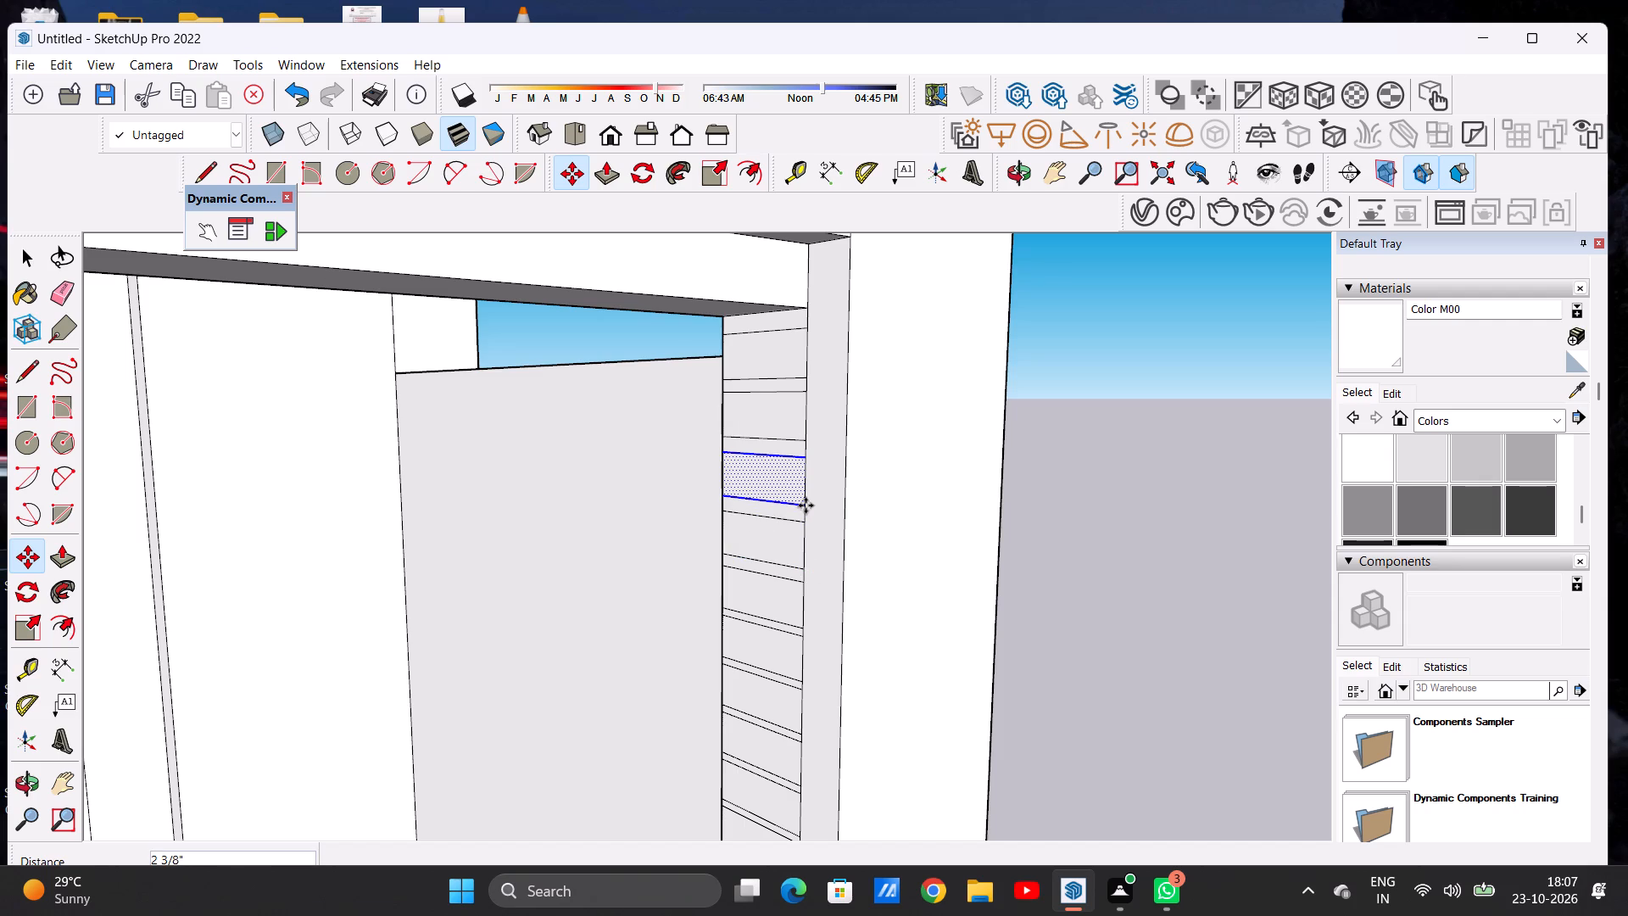
key("space")
left_click(1146, 433)
Examine the spacing of the rectangle stack along the outer corner pillar's inner face, from the top rail to the floor.
scroll(703, 541, "down", 12)
scroll(886, 474, "up", 1)
scroll(889, 475, "down", 3)
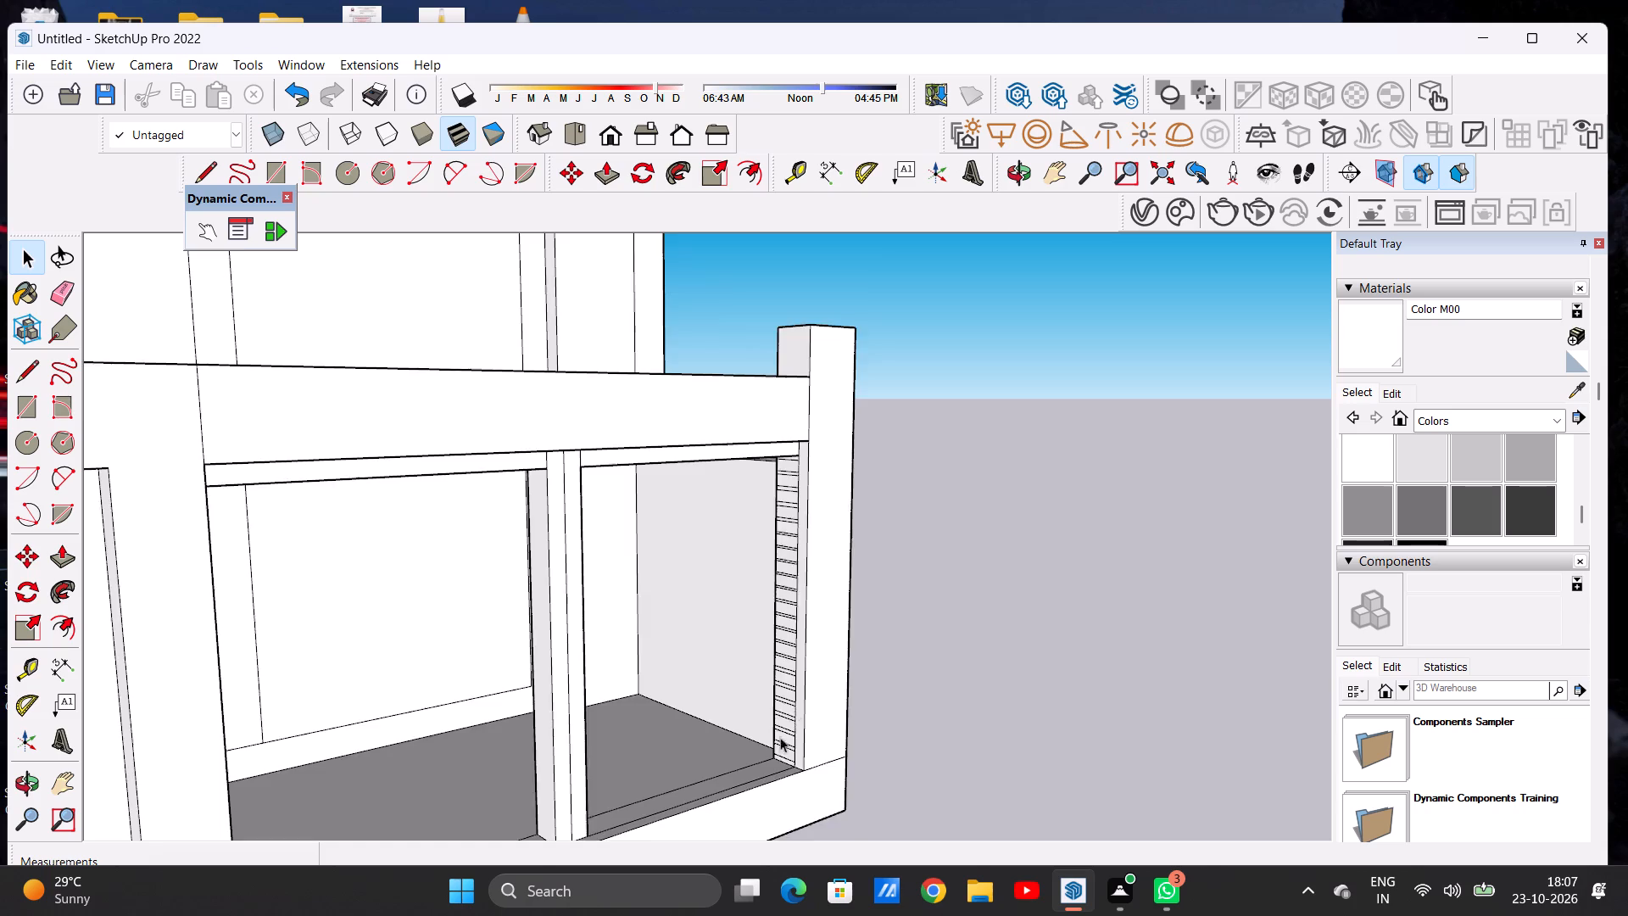
scroll(778, 746, "down", 1)
scroll(778, 746, "up", 4)
scroll(806, 369, "up", 7)
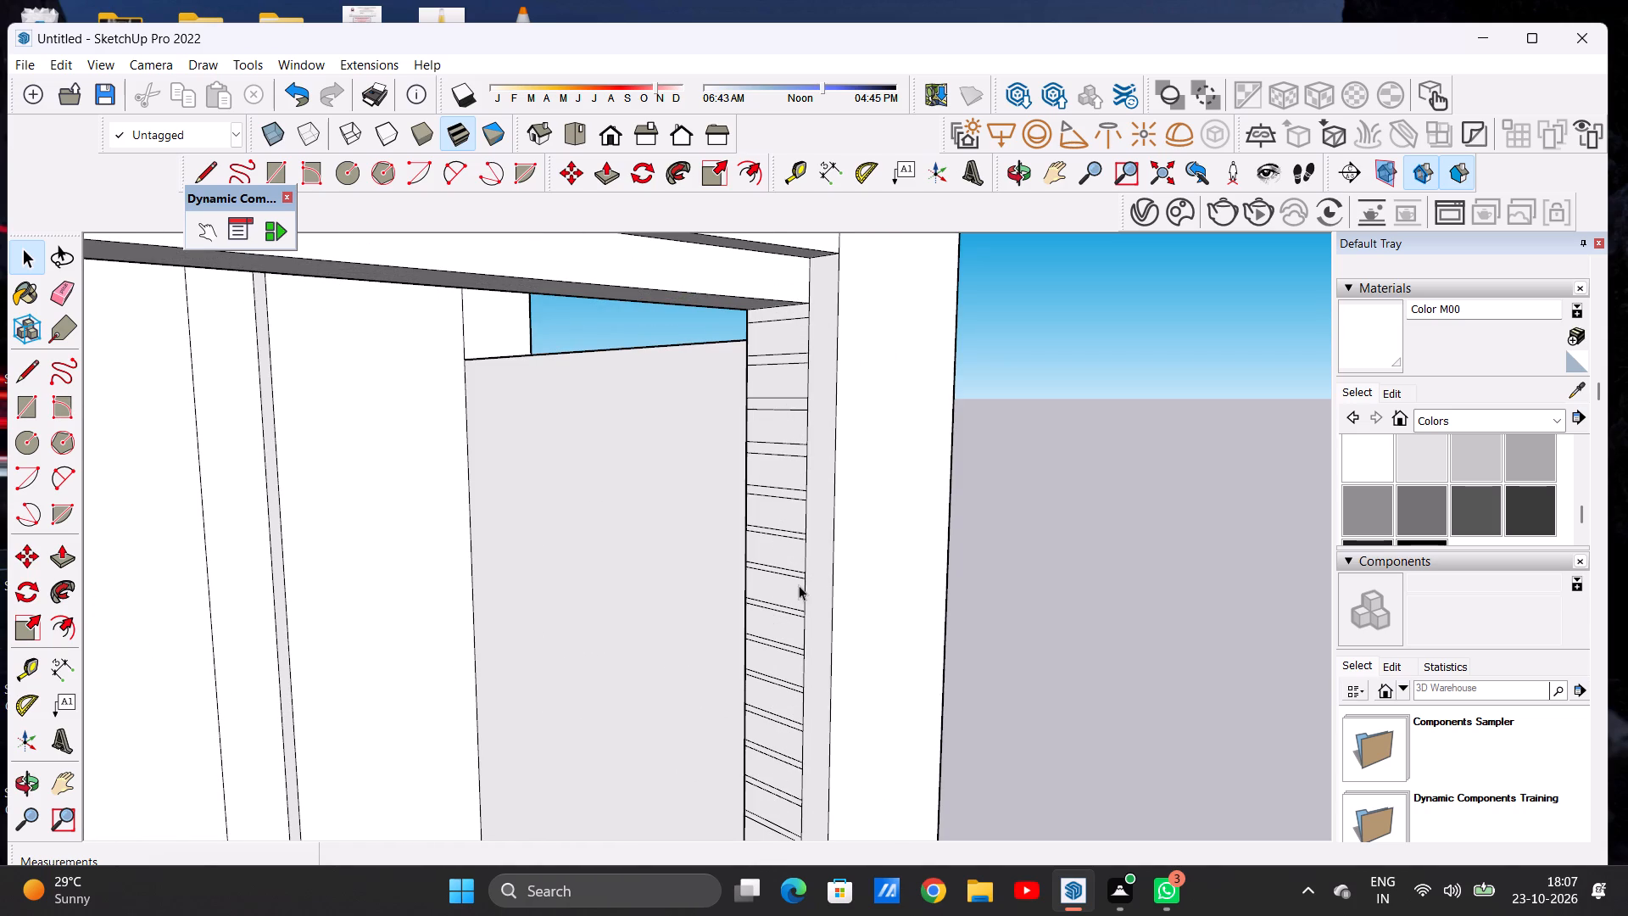
scroll(799, 533, "down", 10)
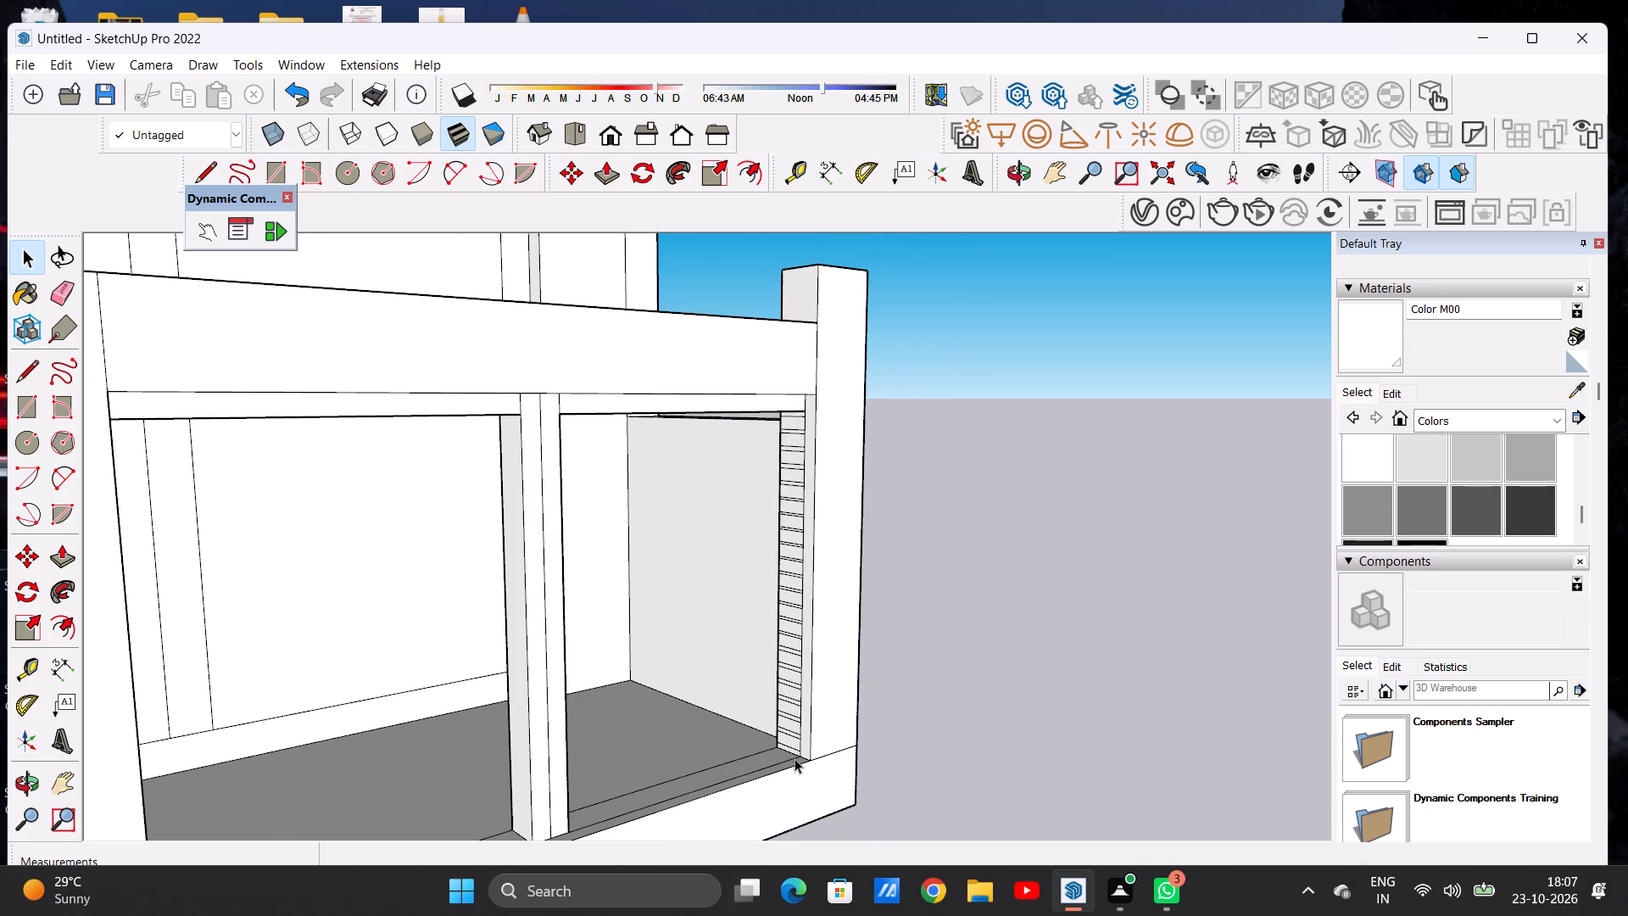
scroll(794, 757, "up", 9)
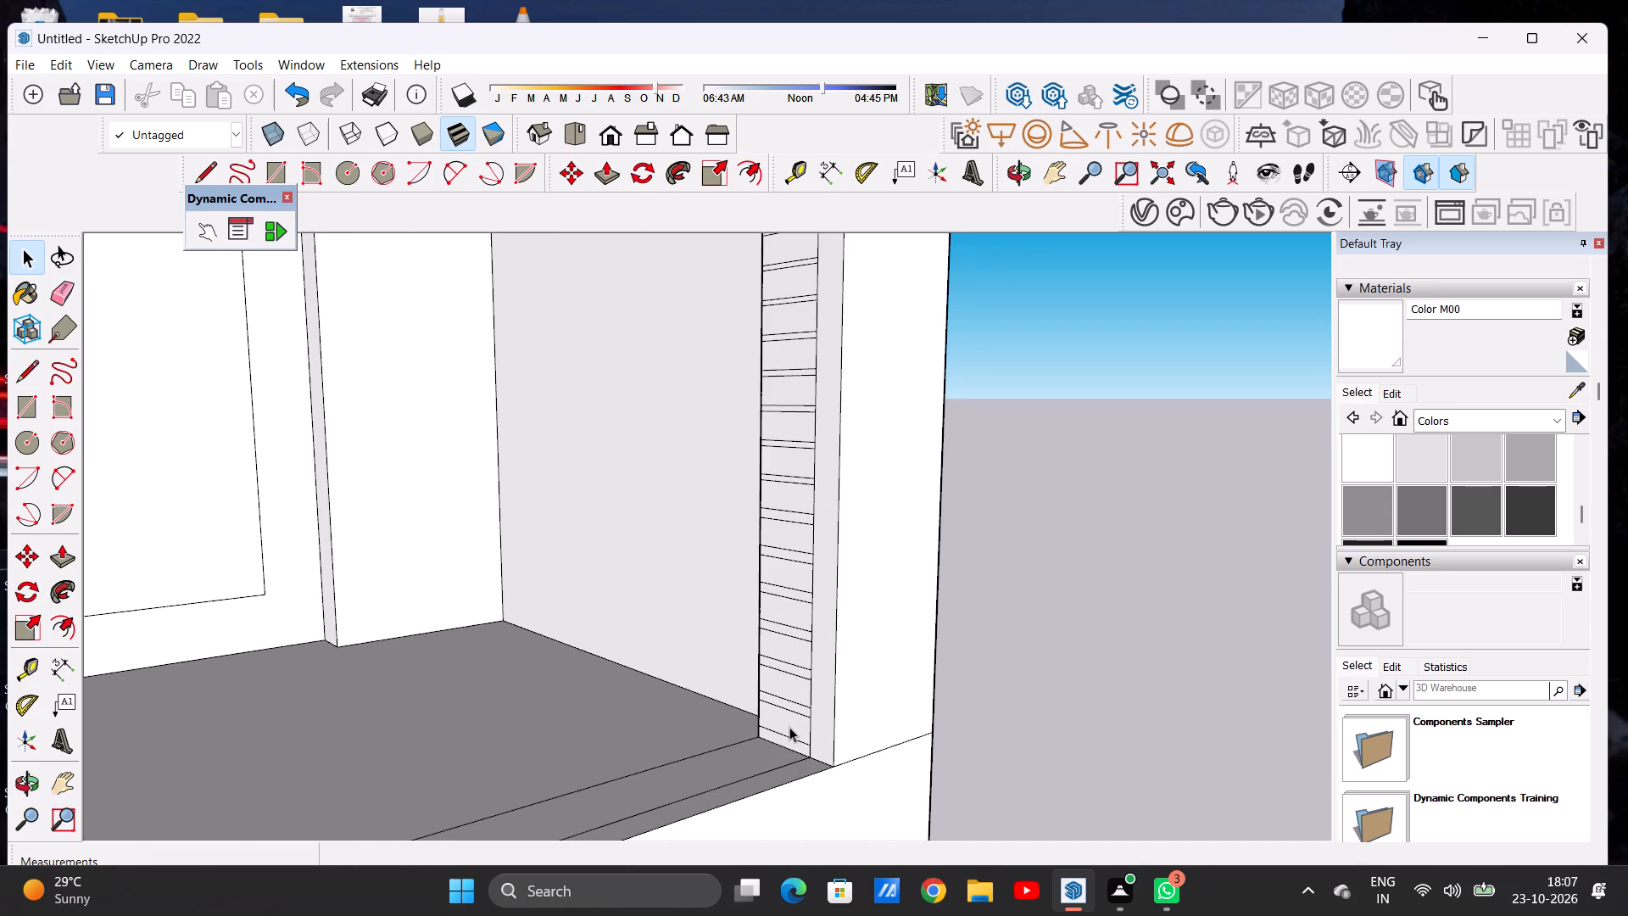
scroll(781, 690, "down", 5)
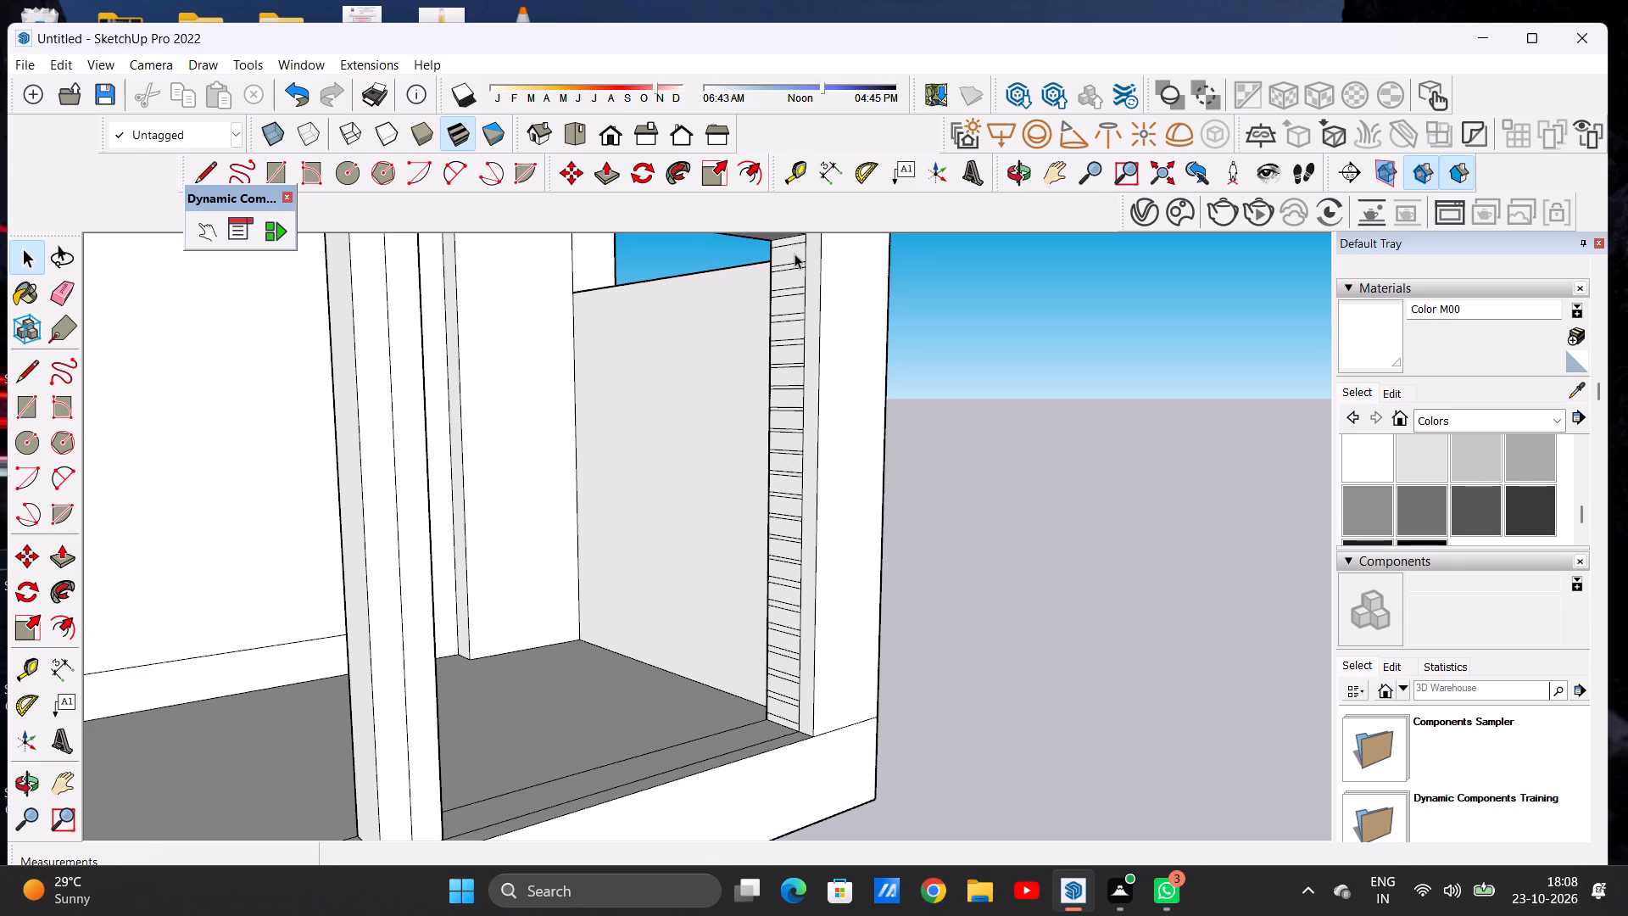
scroll(788, 385, "down", 5)
scroll(795, 427, "up", 1)
scroll(795, 427, "down", 6)
scroll(792, 472, "up", 1)
scroll(792, 472, "down", 4)
Copy the rectangle below the top rail about 2 3/16" down the opposite, entrance-side pillar's inner face and multiply the copy by 20.
middle_click_drag(683, 511, 187, 548)
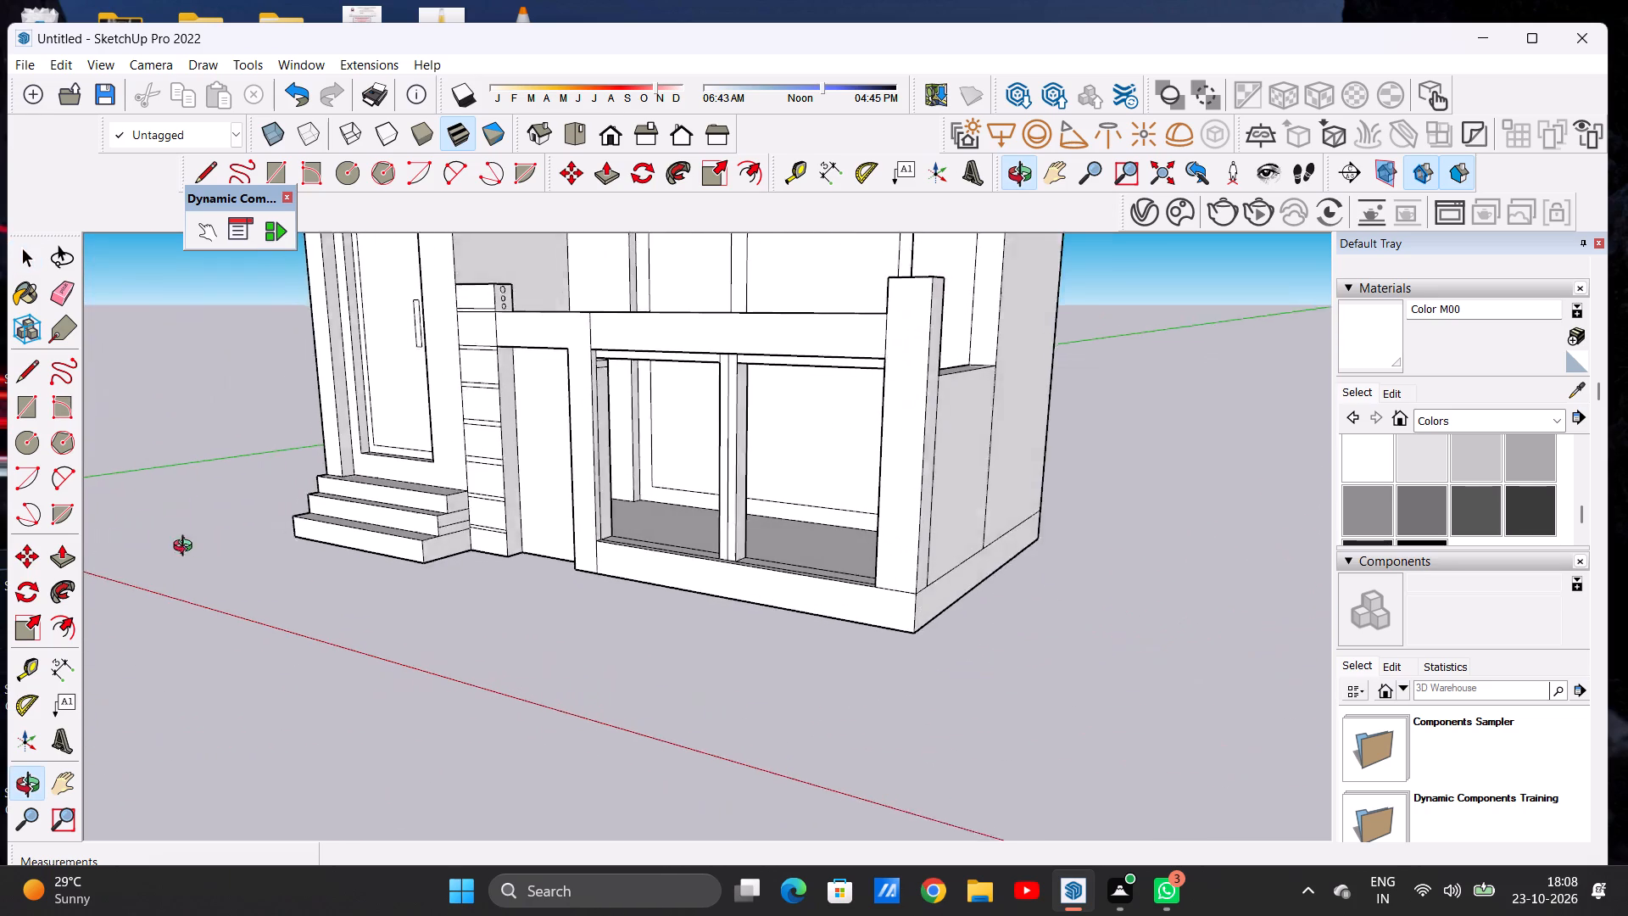
middle_click_drag(187, 548, 168, 548)
scroll(691, 393, "up", 8)
scroll(587, 299, "up", 5)
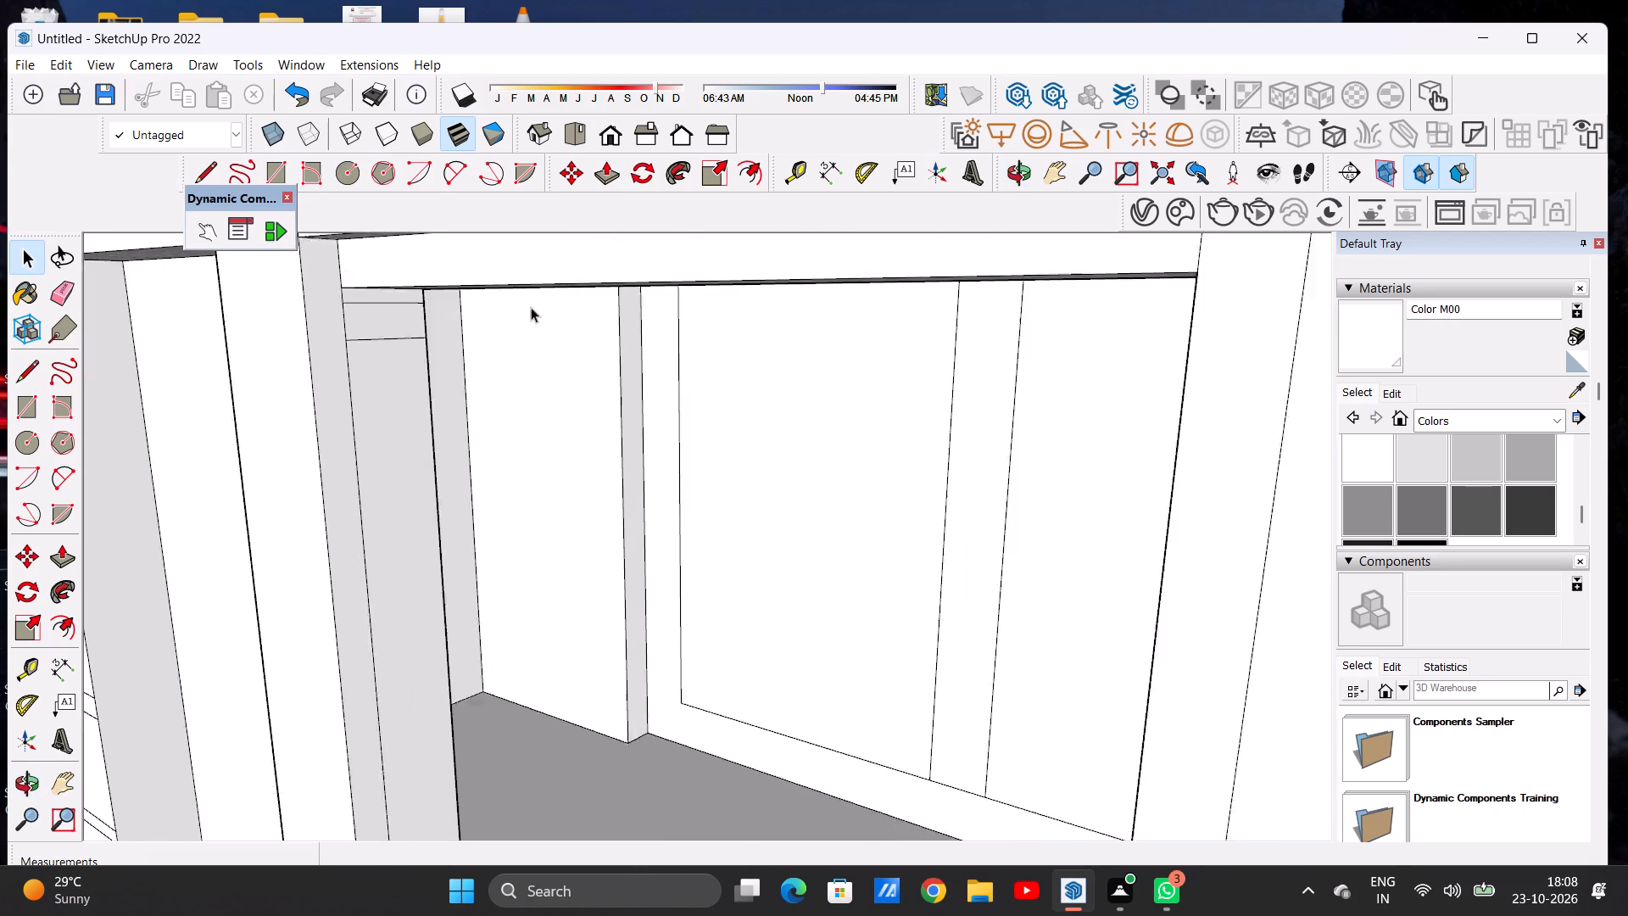
scroll(531, 307, "up", 1)
double_click(290, 336)
key("m")
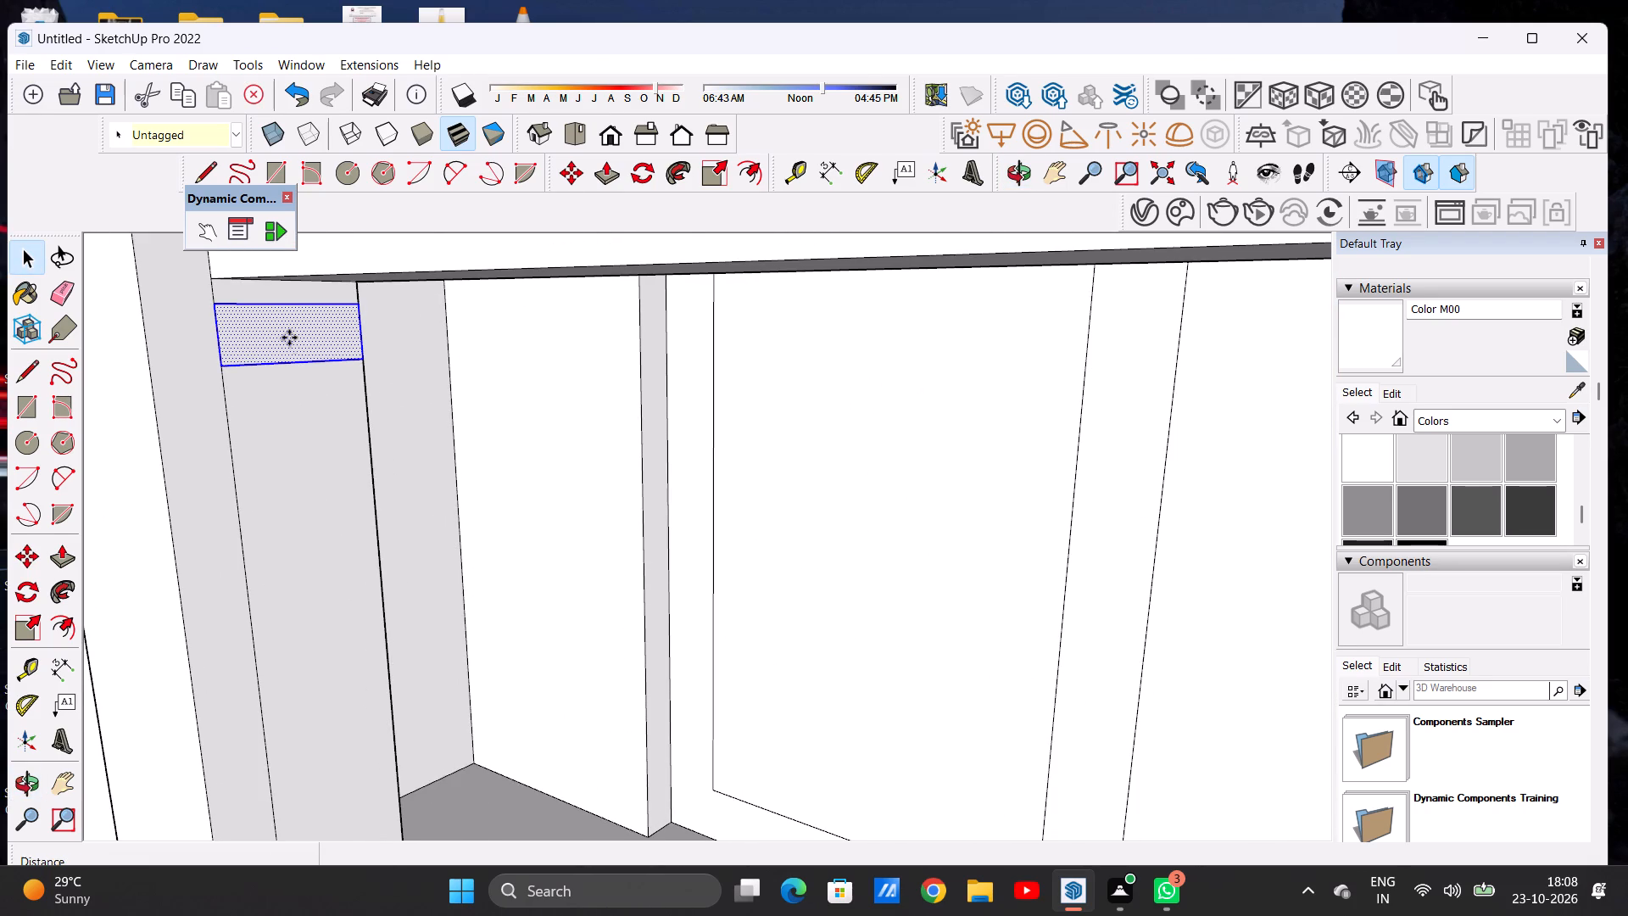
left_click(223, 365)
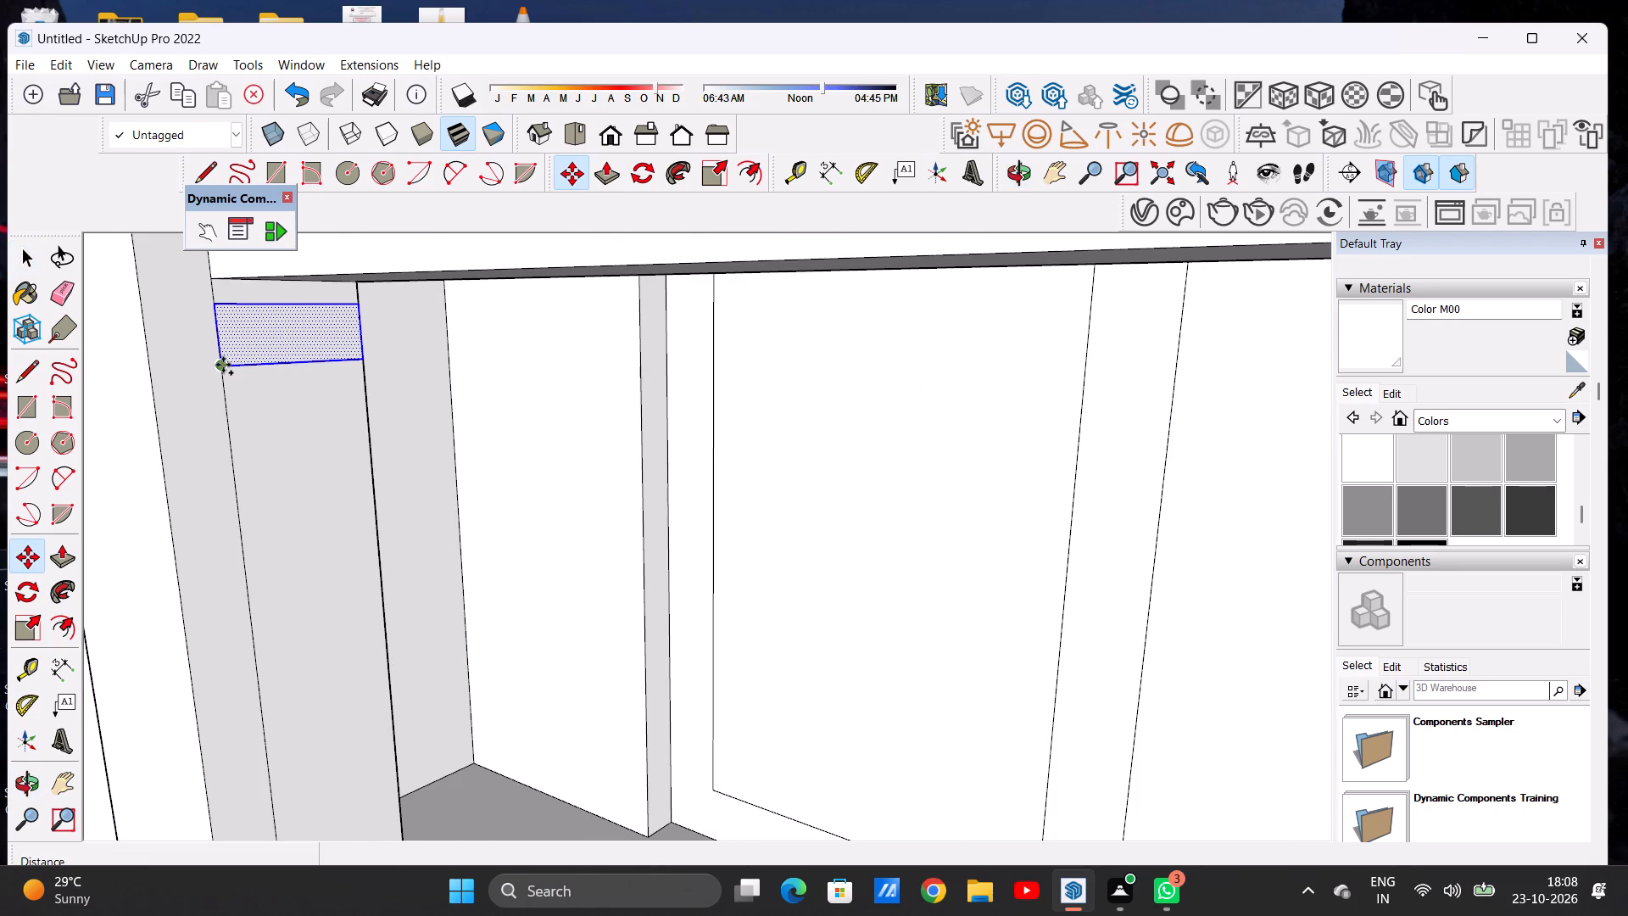
left_click(228, 441)
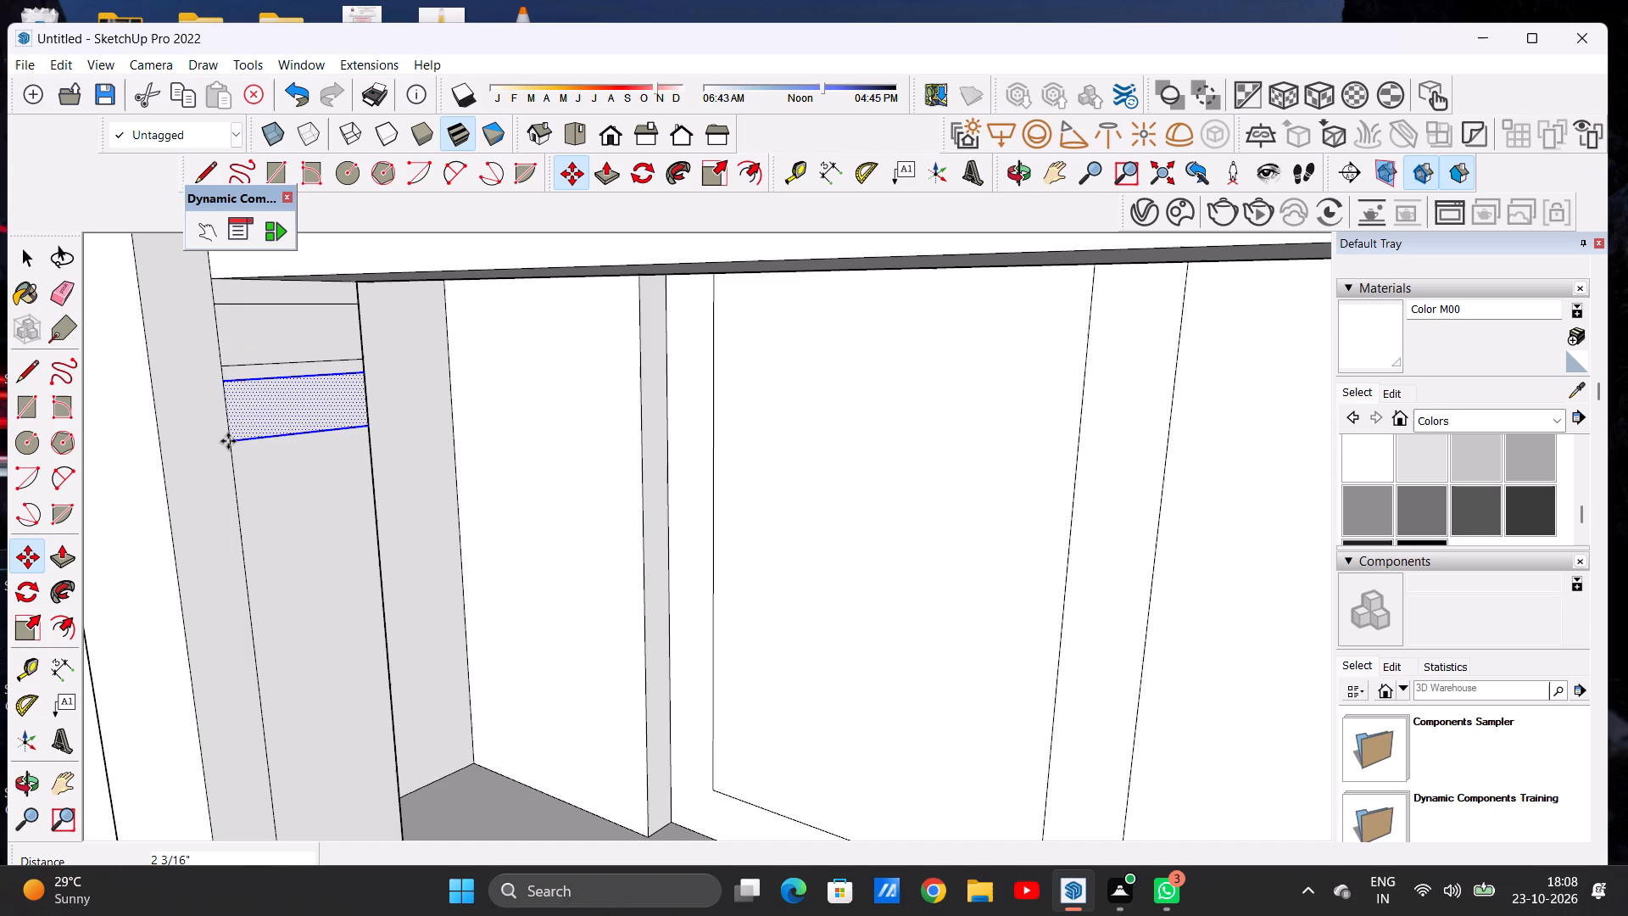
key("shift+asterisk")
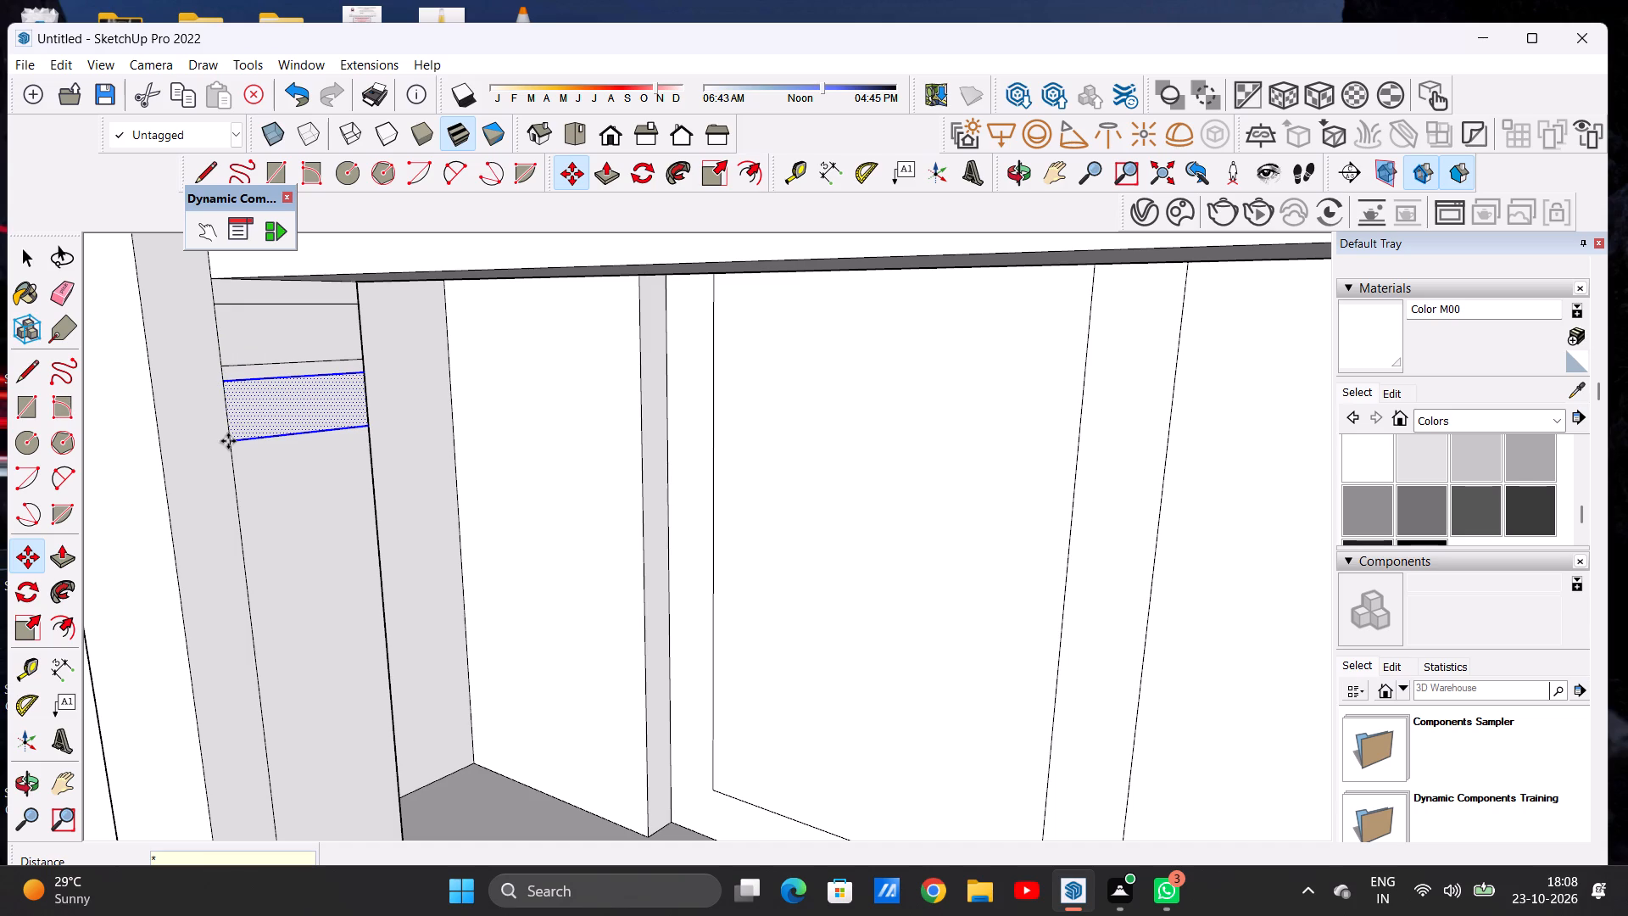
type("20")
key("Return")
key("space")
Examine the rectangle stacks on the inner faces of both end pillars of the front enclosure, down to the floor.
scroll(186, 479, "down", 12)
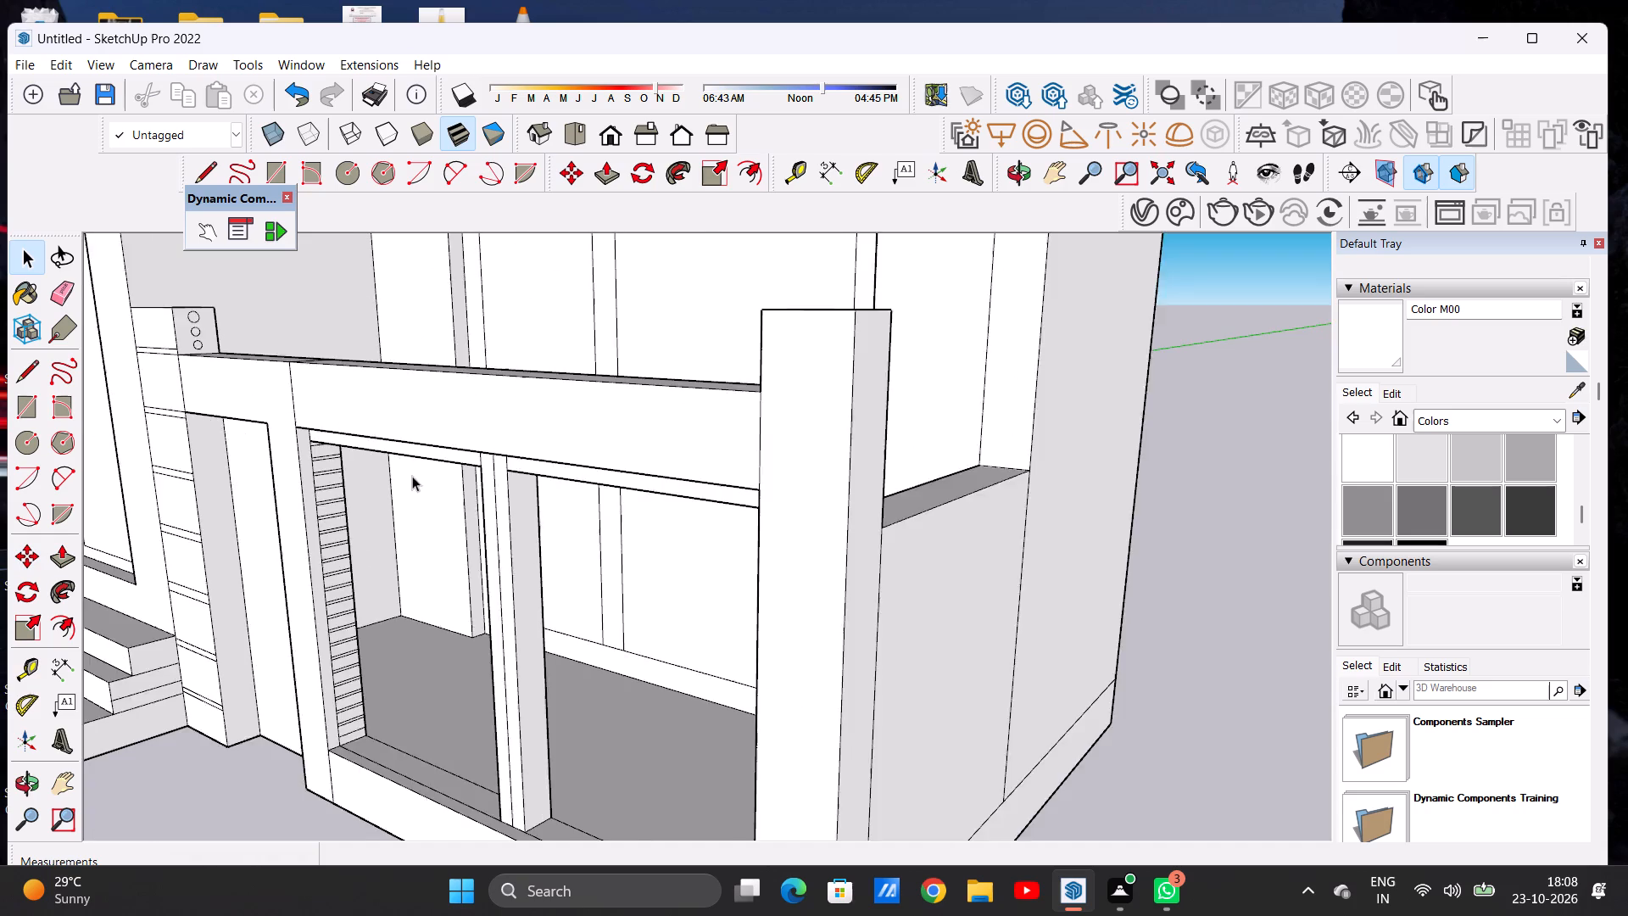
scroll(412, 476, "down", 7)
scroll(437, 665, "up", 13)
middle_click_drag(304, 669, 231, 661)
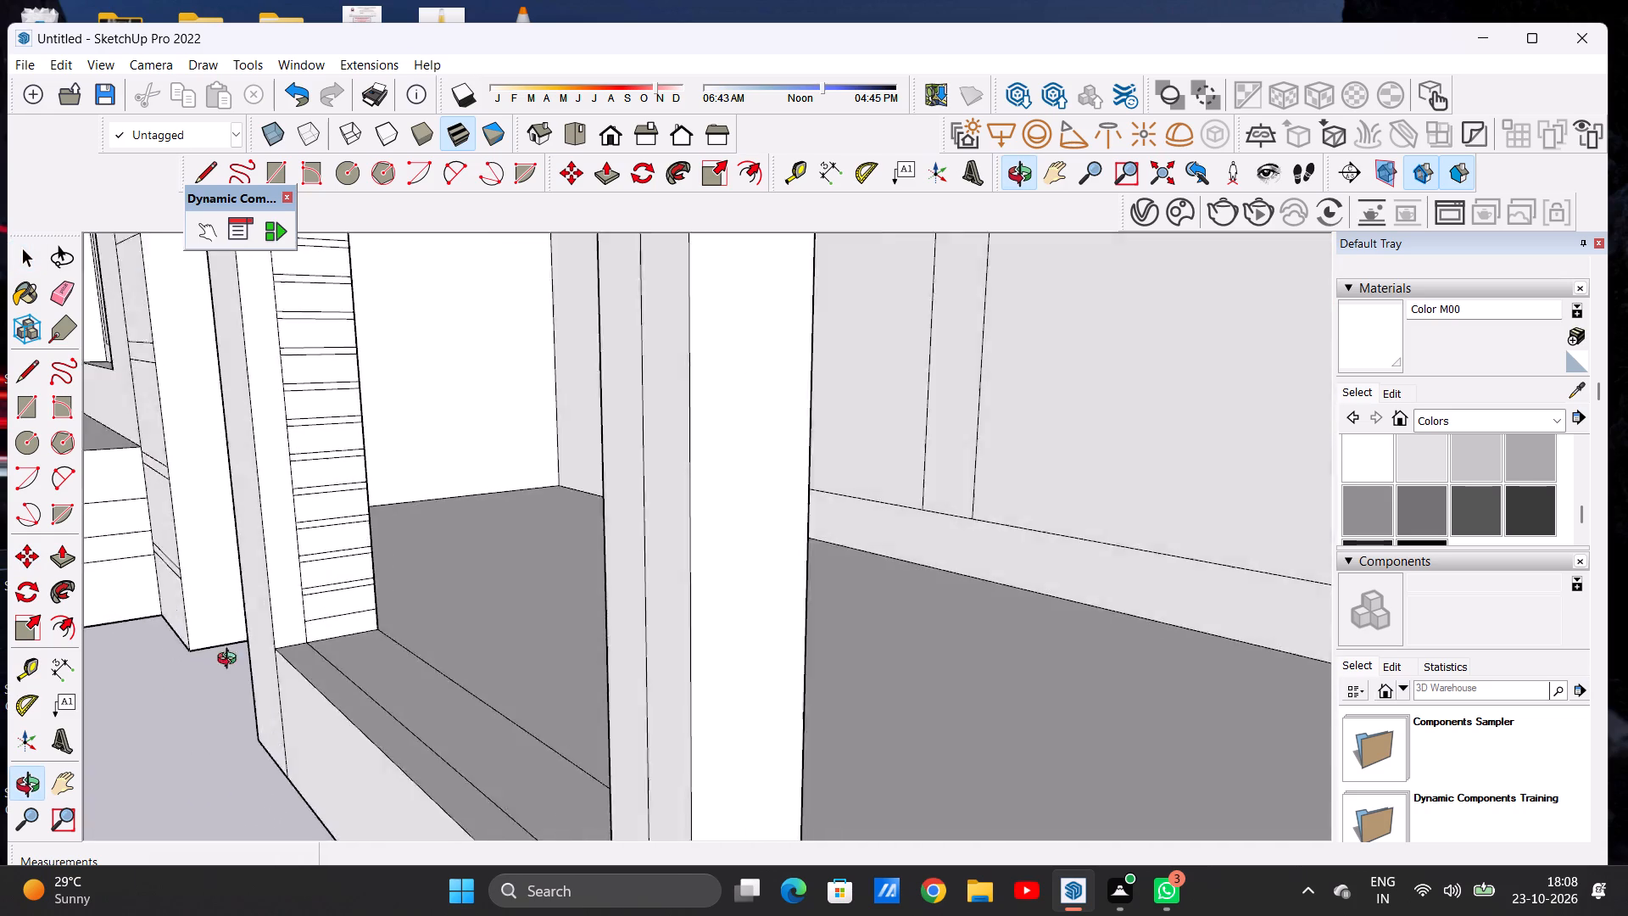
middle_click_drag(231, 661, 401, 673)
scroll(297, 646, "down", 10)
middle_click_drag(545, 742, 911, 718)
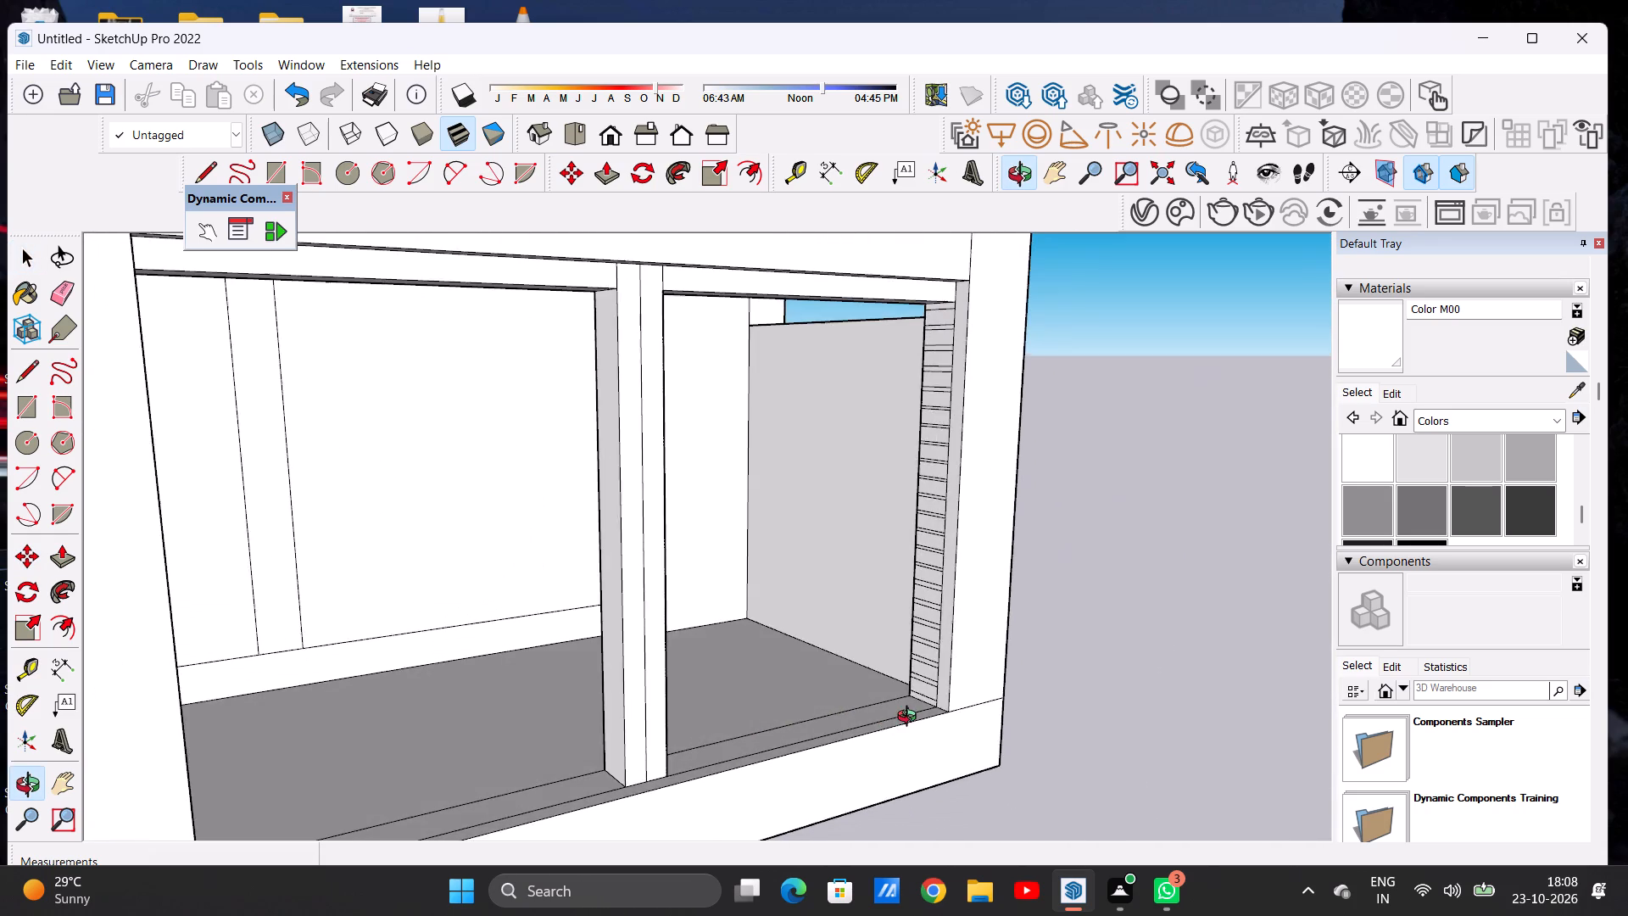
middle_click_drag(911, 718, 988, 703)
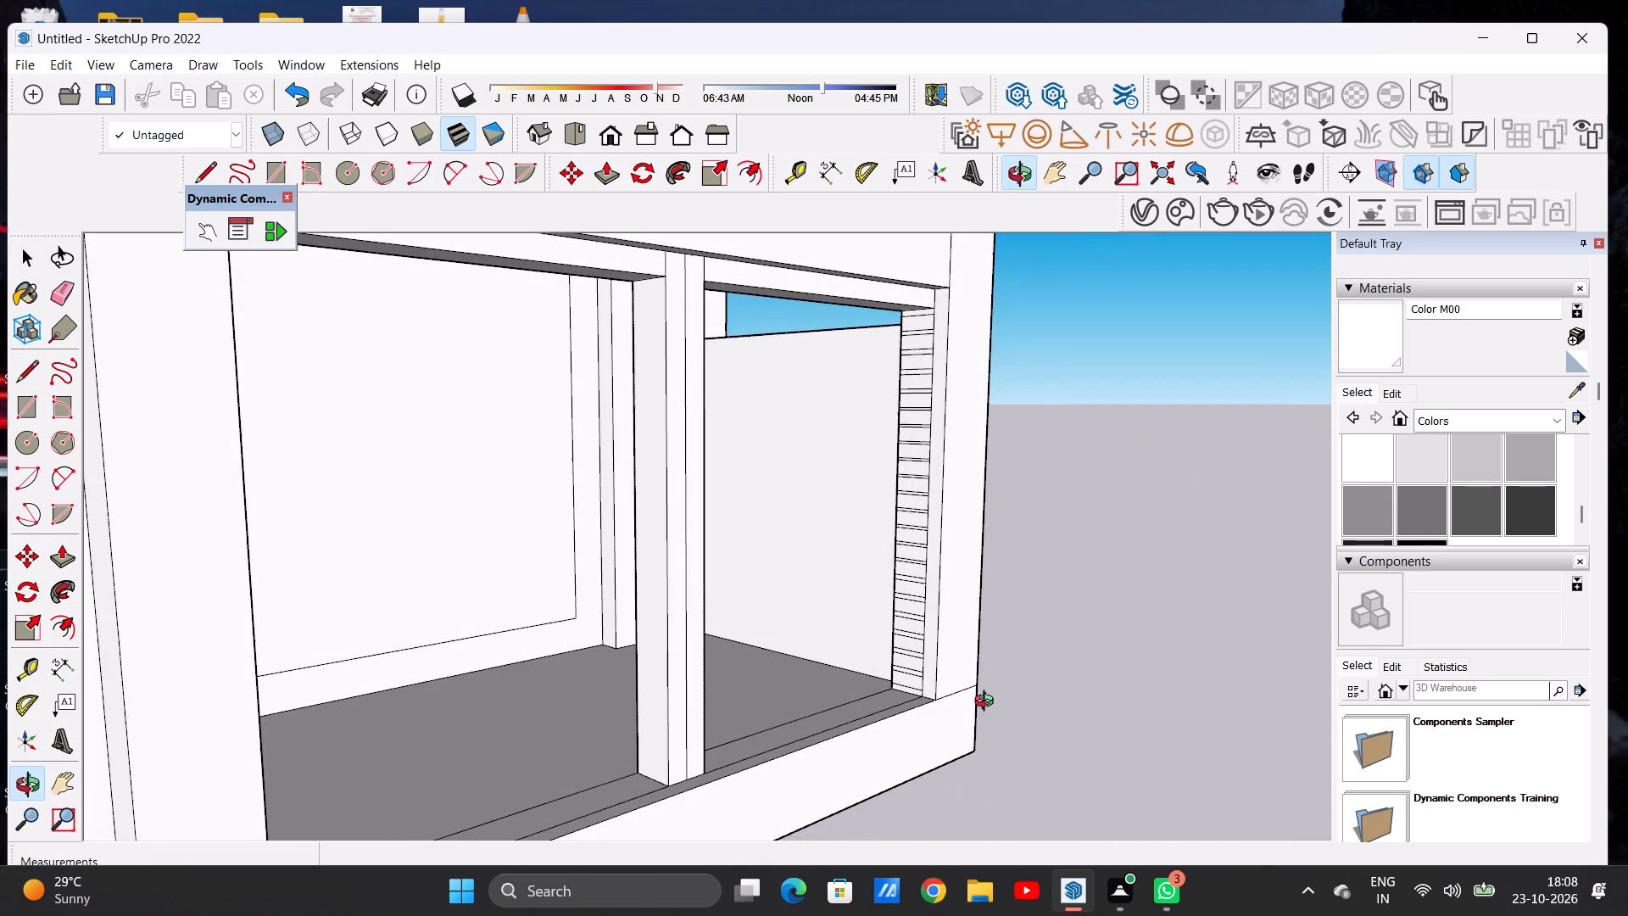
middle_click_drag(988, 703, 984, 701)
scroll(789, 696, "up", 8)
scroll(856, 627, "down", 6)
scroll(921, 654, "up", 5)
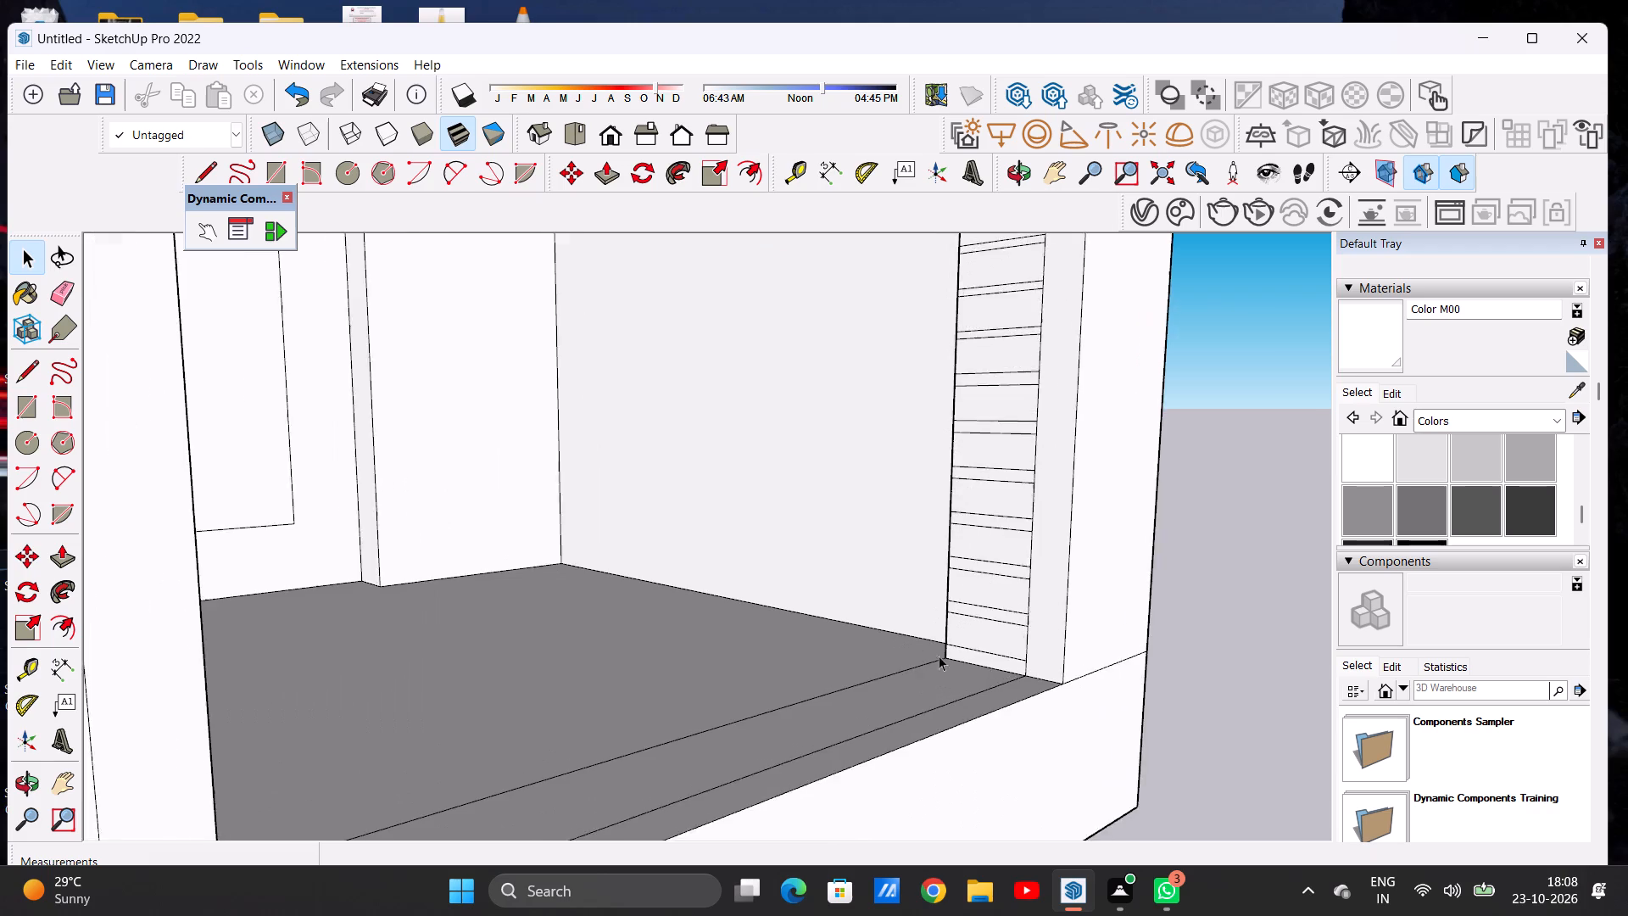
scroll(939, 656, "up", 9)
scroll(897, 609, "down", 16)
middle_click_drag(881, 618, 706, 626)
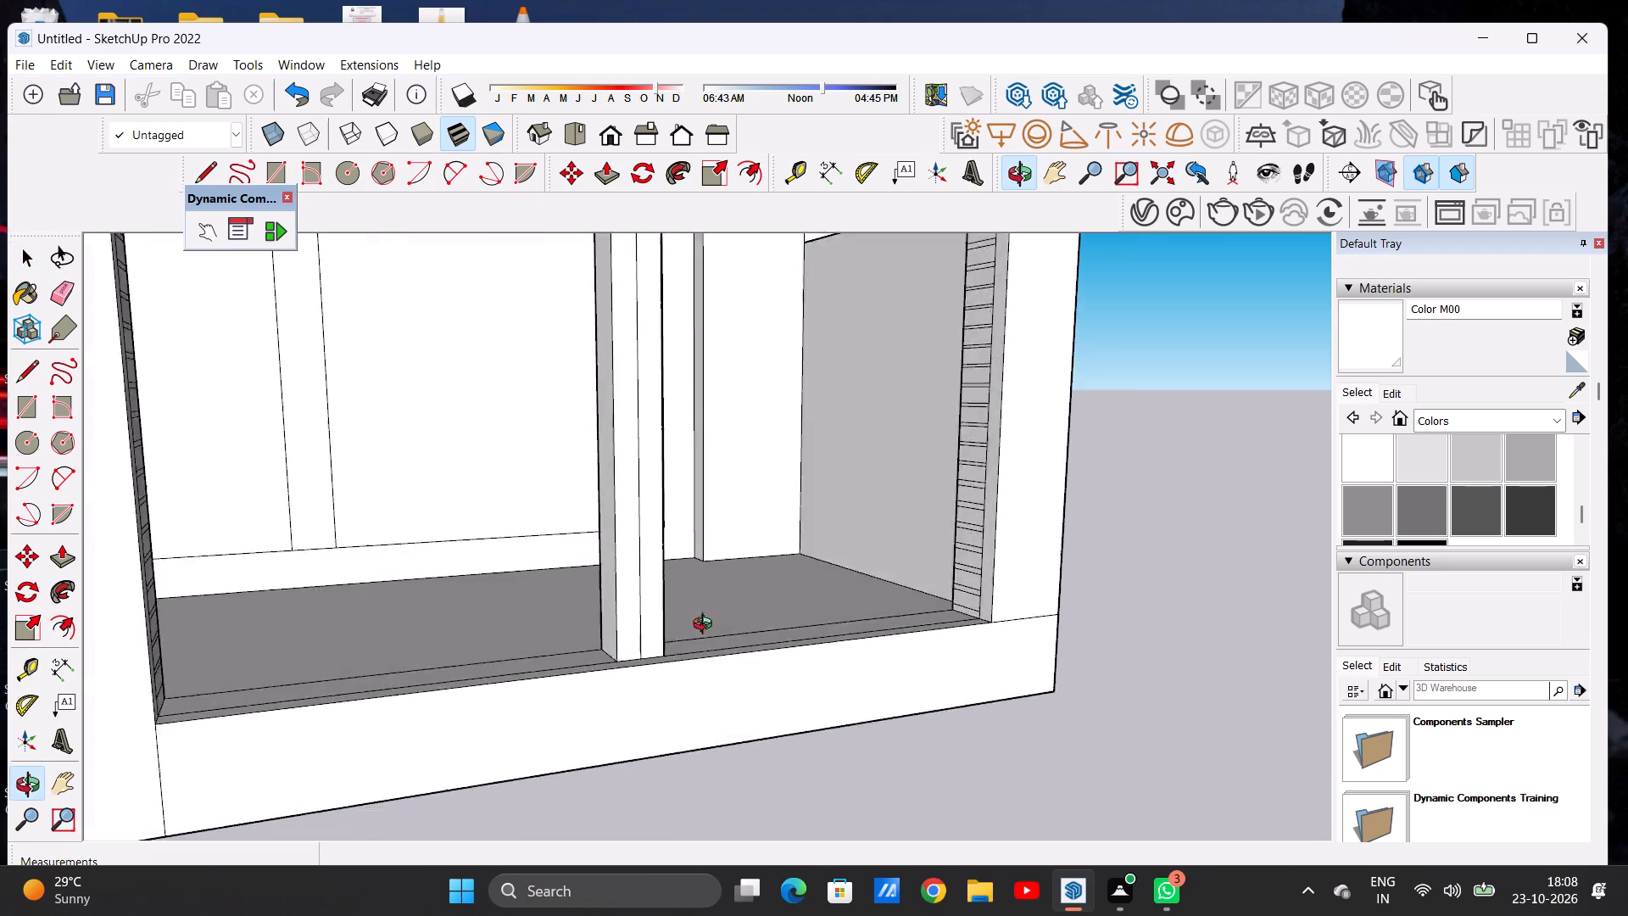
middle_click_drag(706, 626, 378, 653)
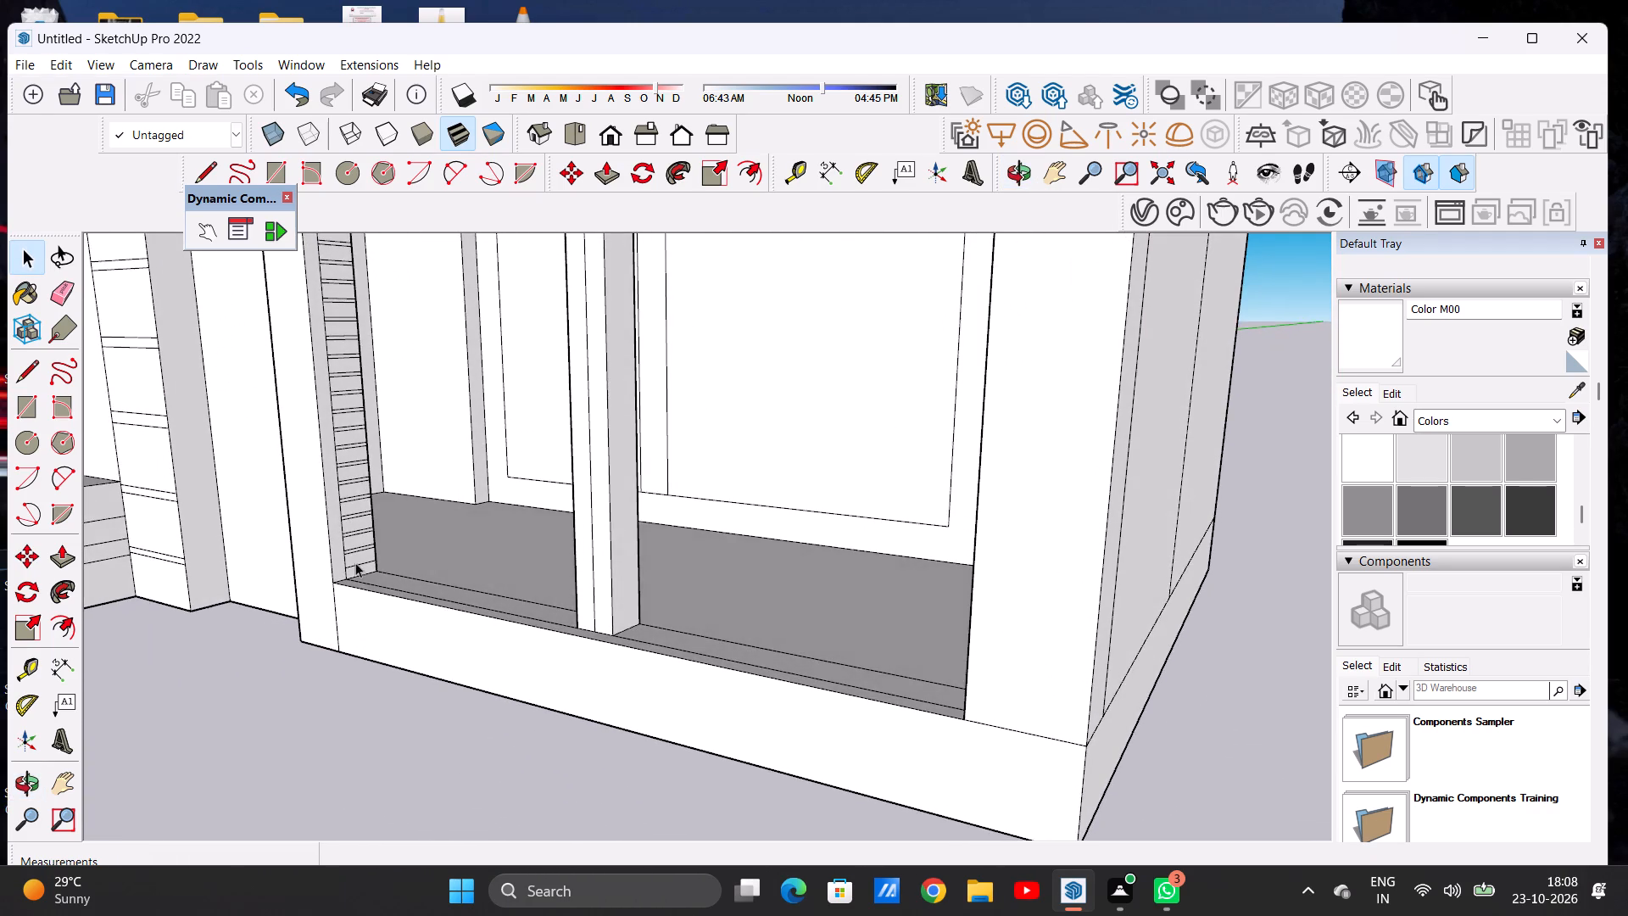
Draw a line about 4 11/16" long across the entrance-side pillar's inner face, just above the stack's lowest line near the floor.
scroll(362, 555, "up", 14)
middle_click_drag(371, 636, 276, 608)
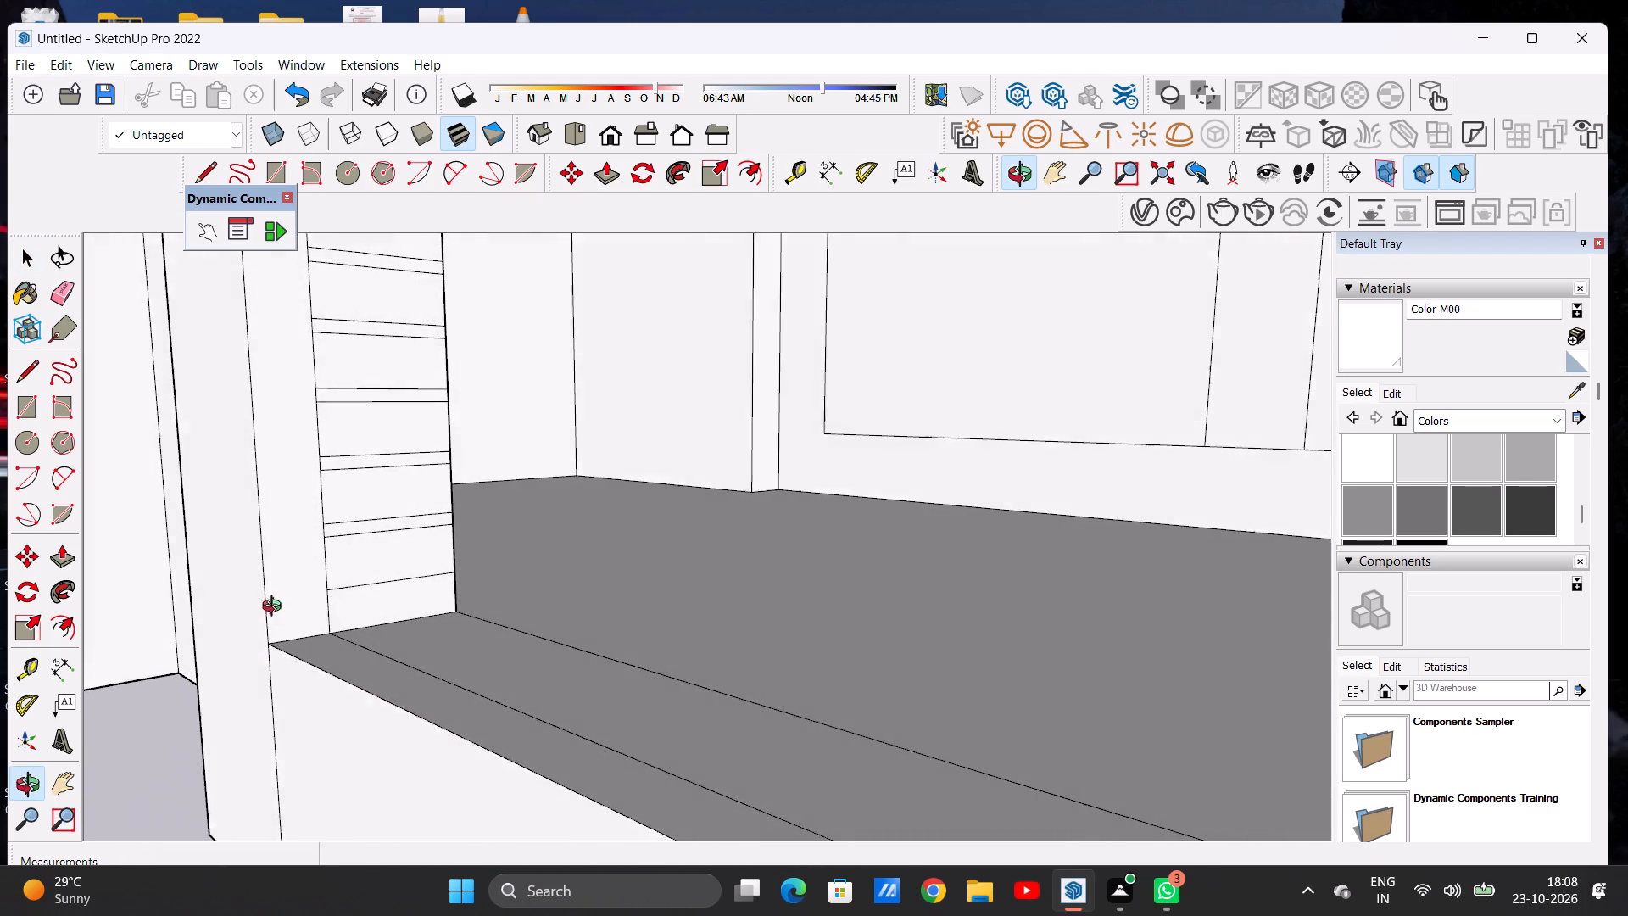
middle_click_drag(276, 608, 268, 615)
scroll(331, 577, "up", 6)
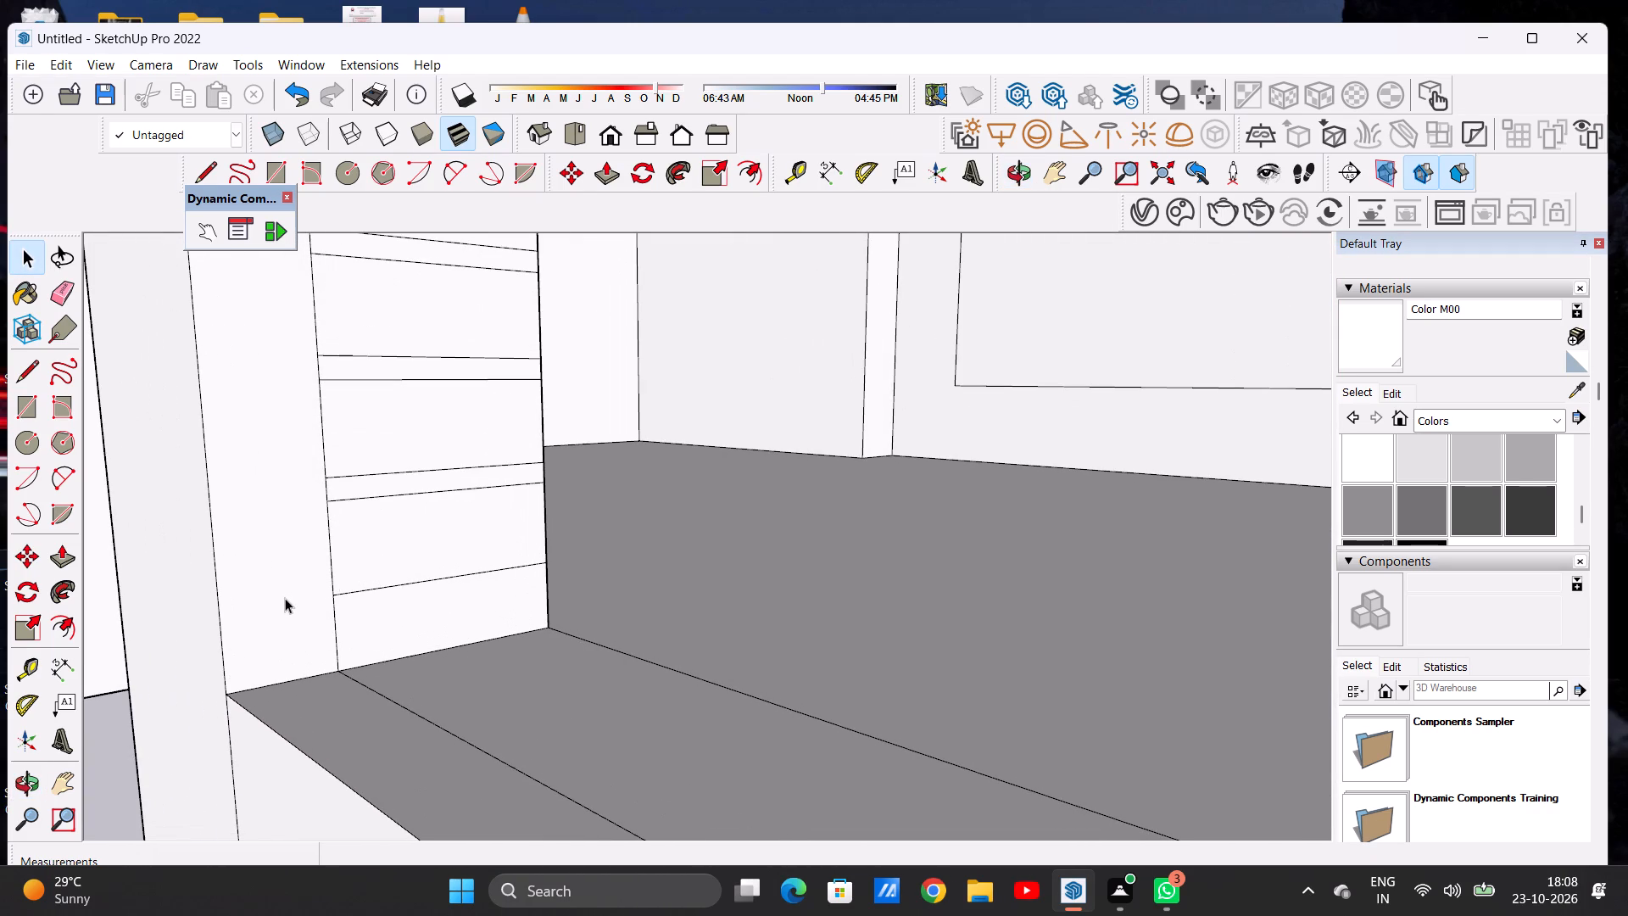
key("l")
scroll(373, 586, "up", 5)
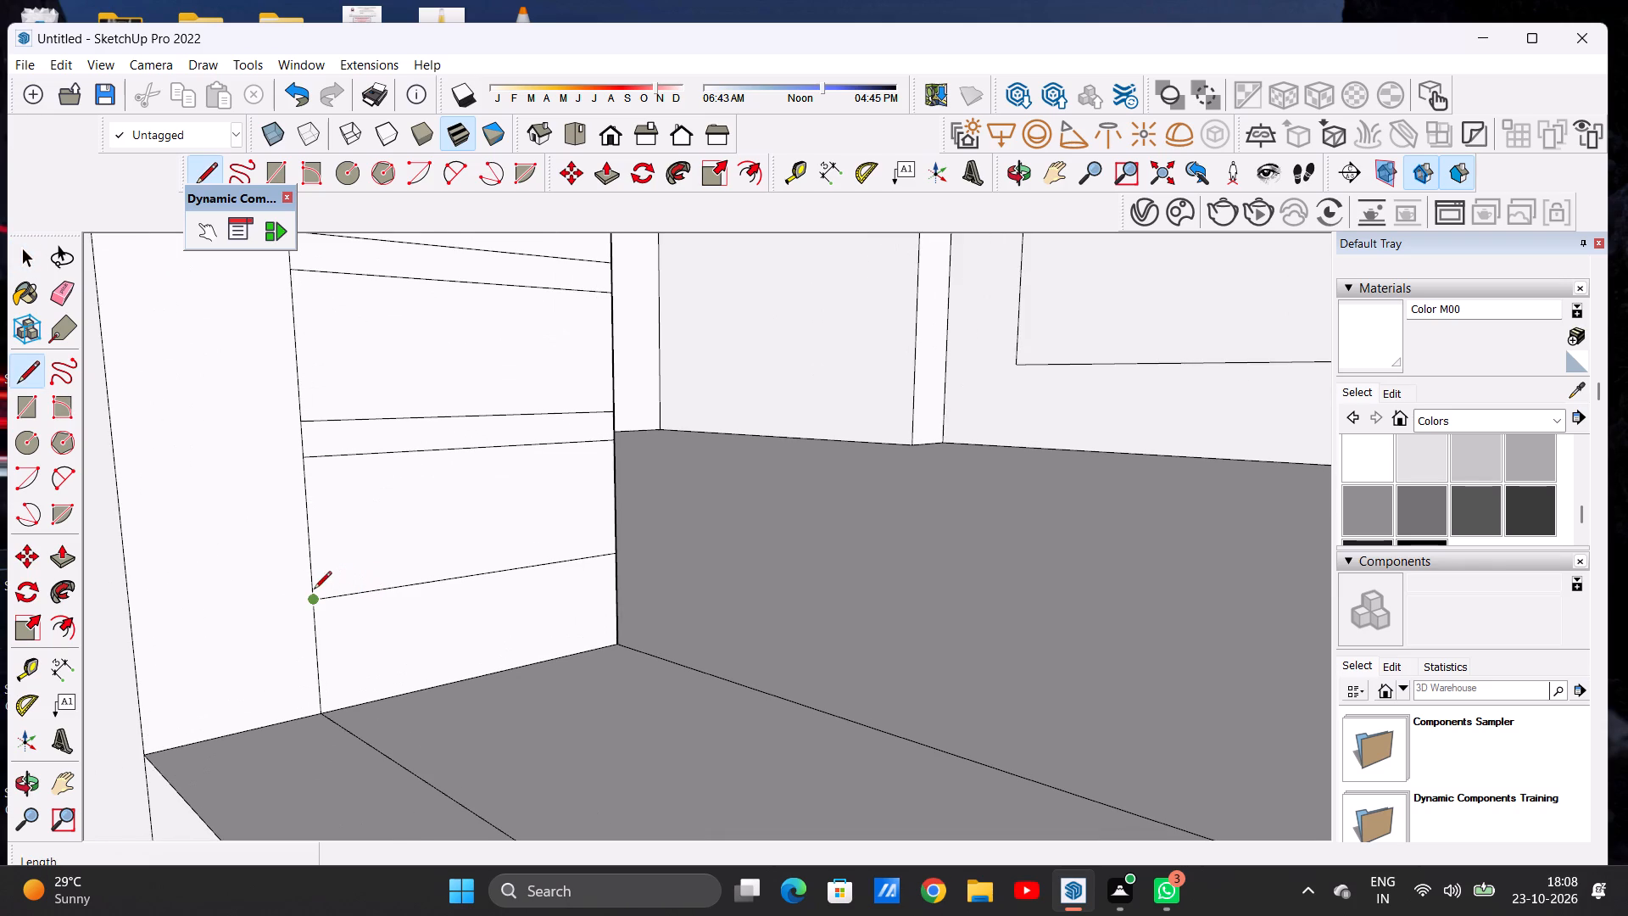
left_click(314, 578)
left_click(618, 535)
key("space")
Push/Pull the topmost rectangle on the outer corner pillar's inner face about 3' 1 3/8" to the middle post, forming a slat.
scroll(447, 628, "down", 20)
scroll(447, 628, "down", 3)
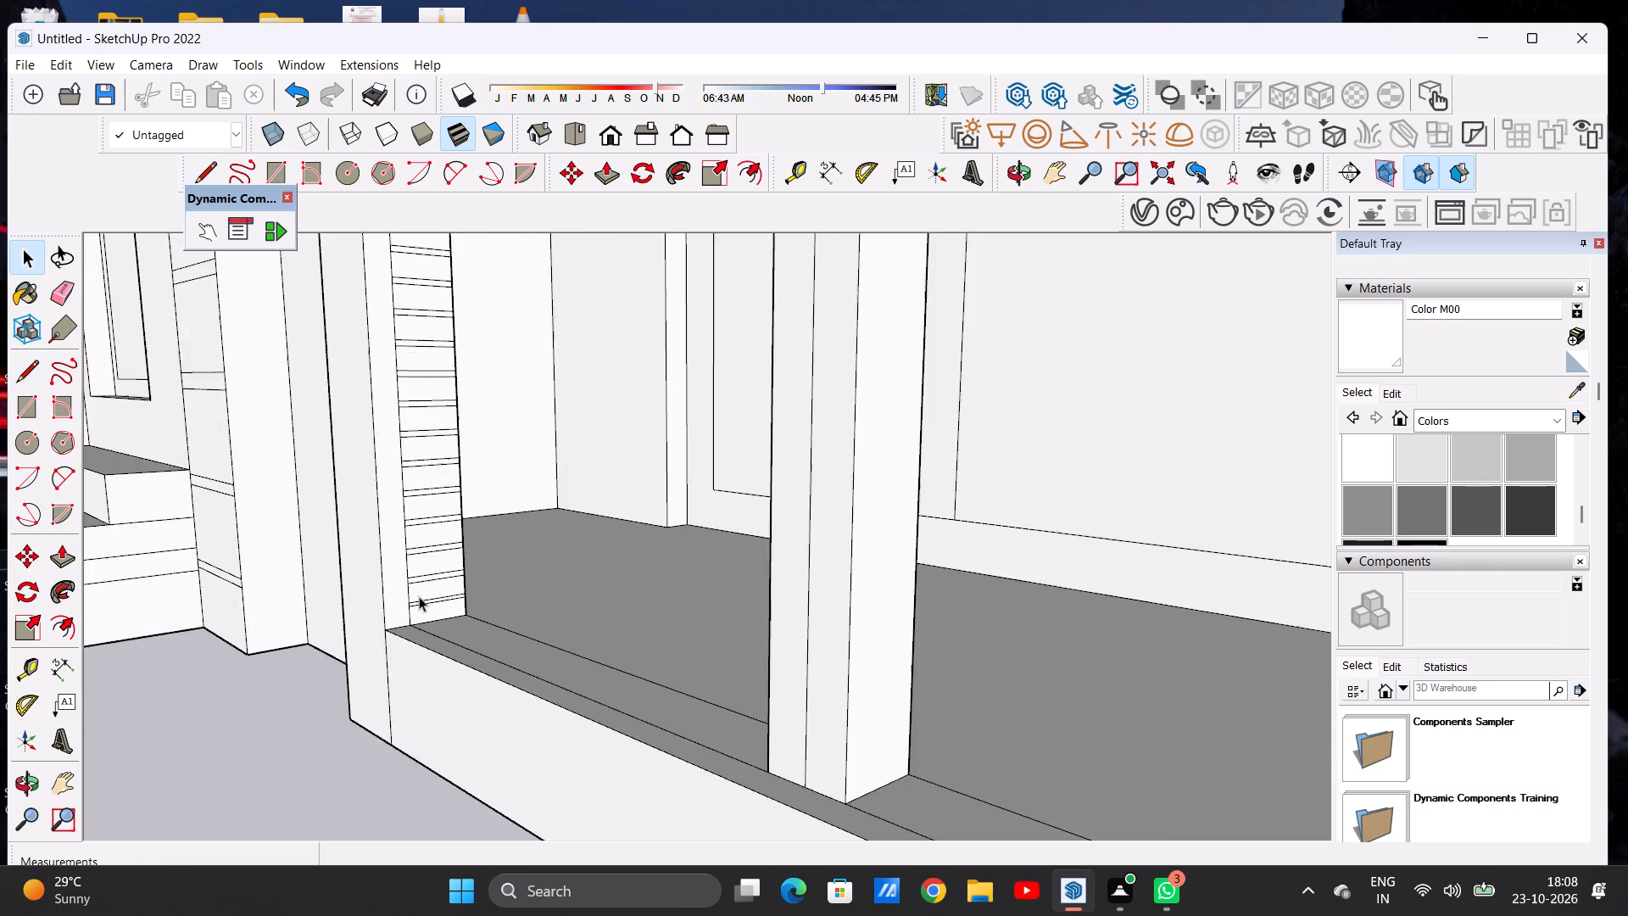
scroll(419, 596, "down", 7)
scroll(493, 614, "down", 4)
middle_click_drag(451, 617, 945, 598)
scroll(951, 453, "up", 1)
scroll(951, 453, "down", 1)
scroll(951, 453, "up", 16)
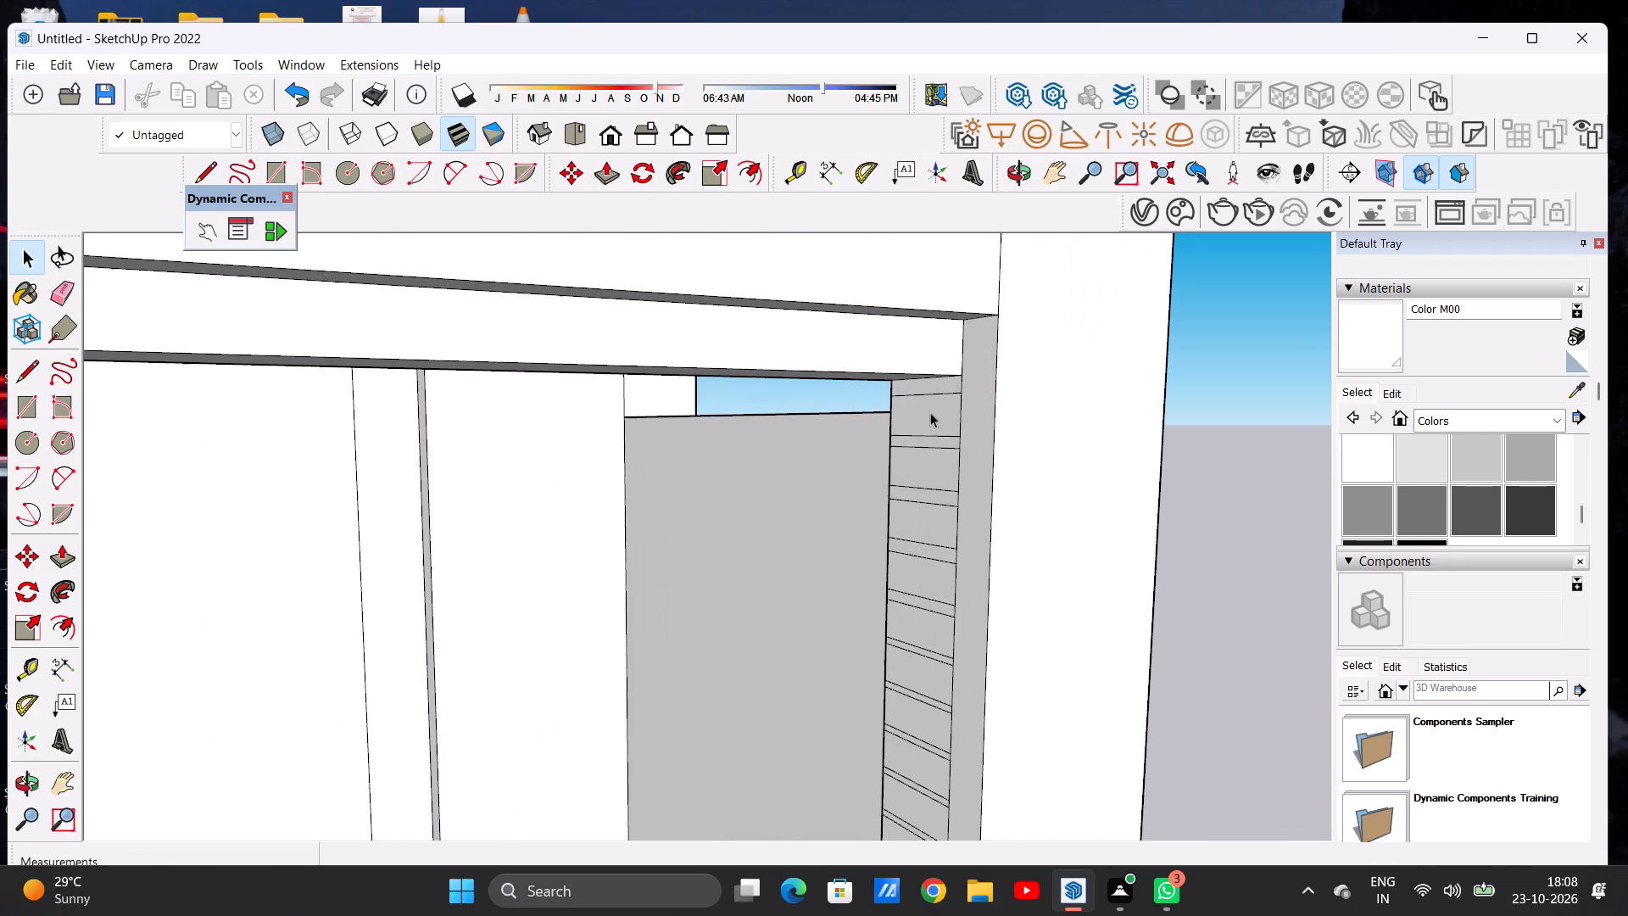
key("p")
left_click(939, 411)
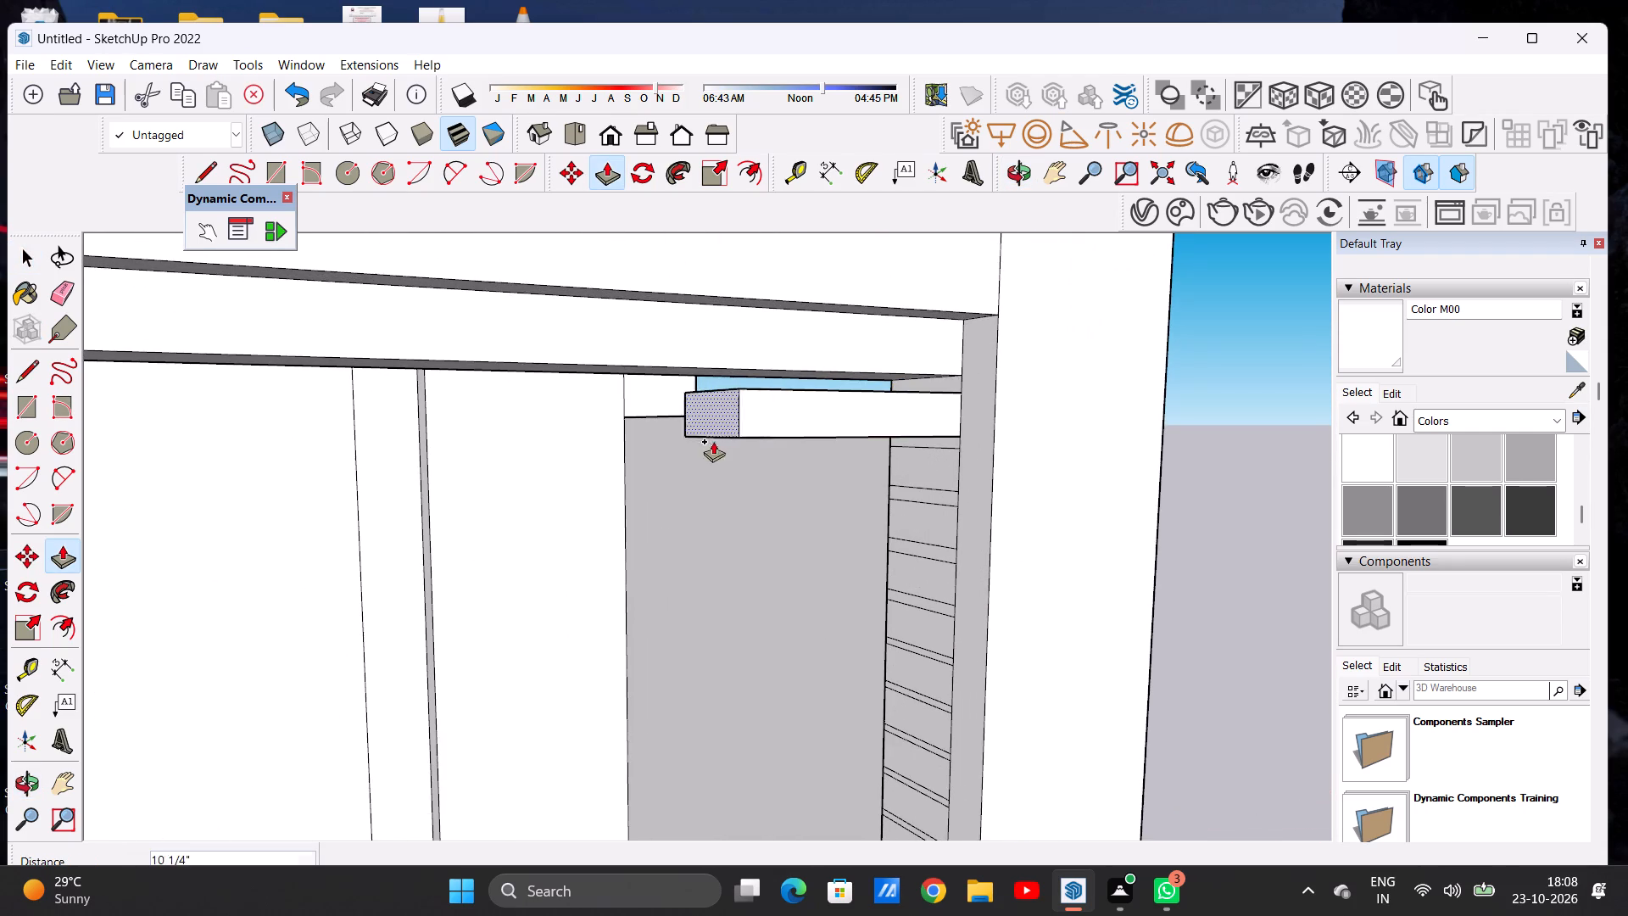
scroll(767, 426, "down", 8)
middle_click_drag(528, 428, 356, 399)
scroll(366, 400, "up", 7)
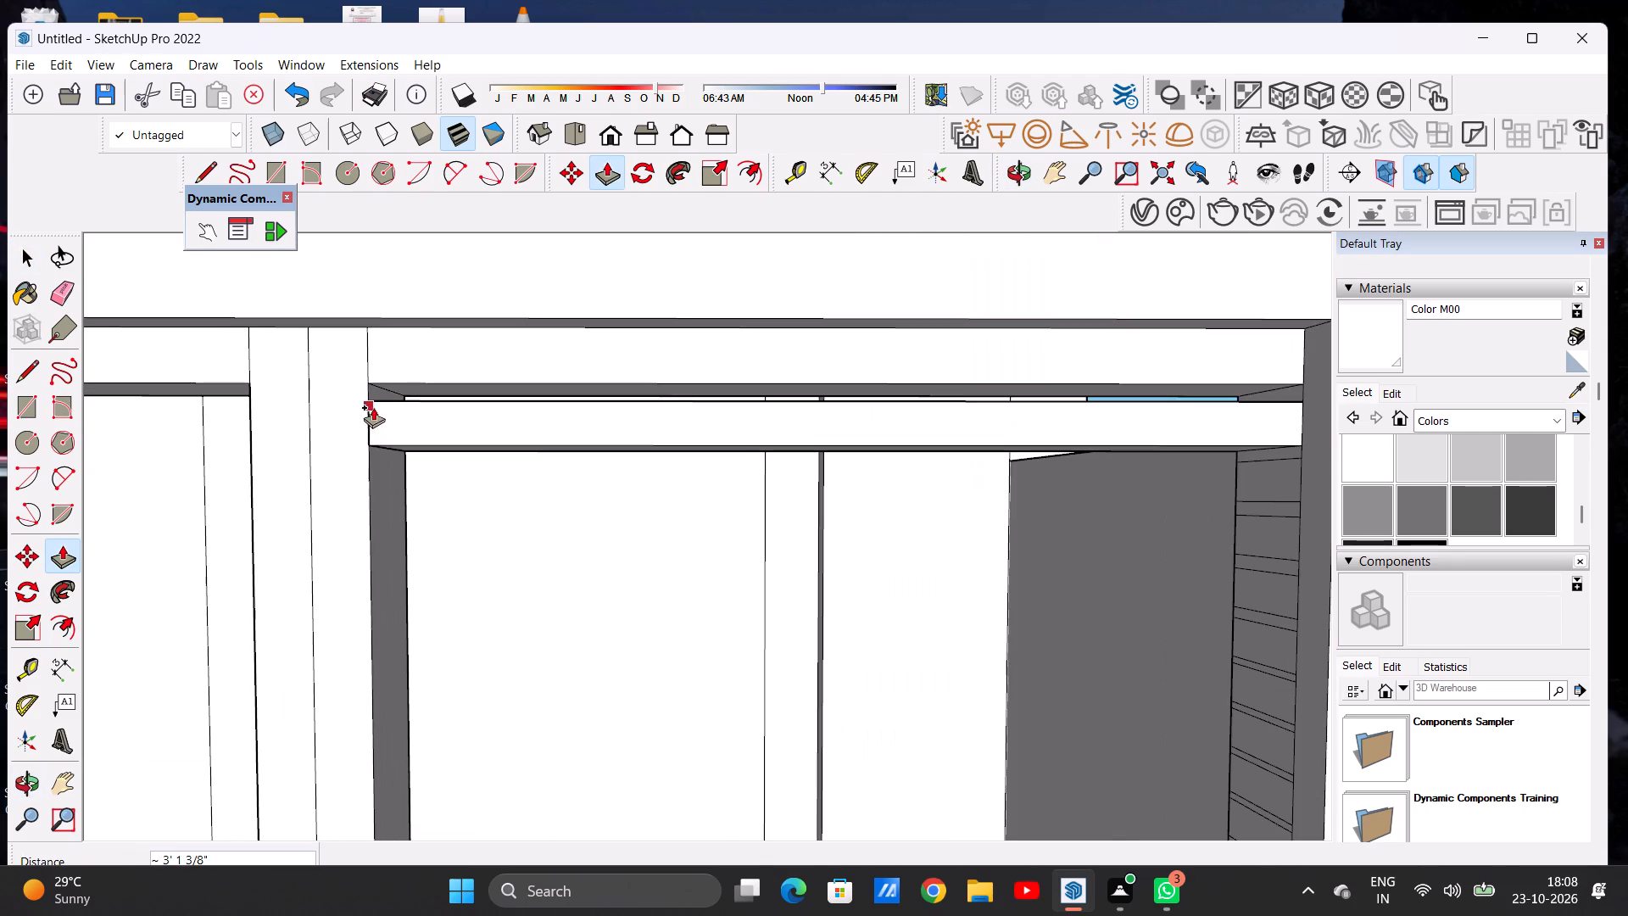
left_click(369, 411)
Push/Pull the second rectangle from the top on the corner pillar about 3' 1 3/8" to the middle post.
scroll(445, 473, "down", 8)
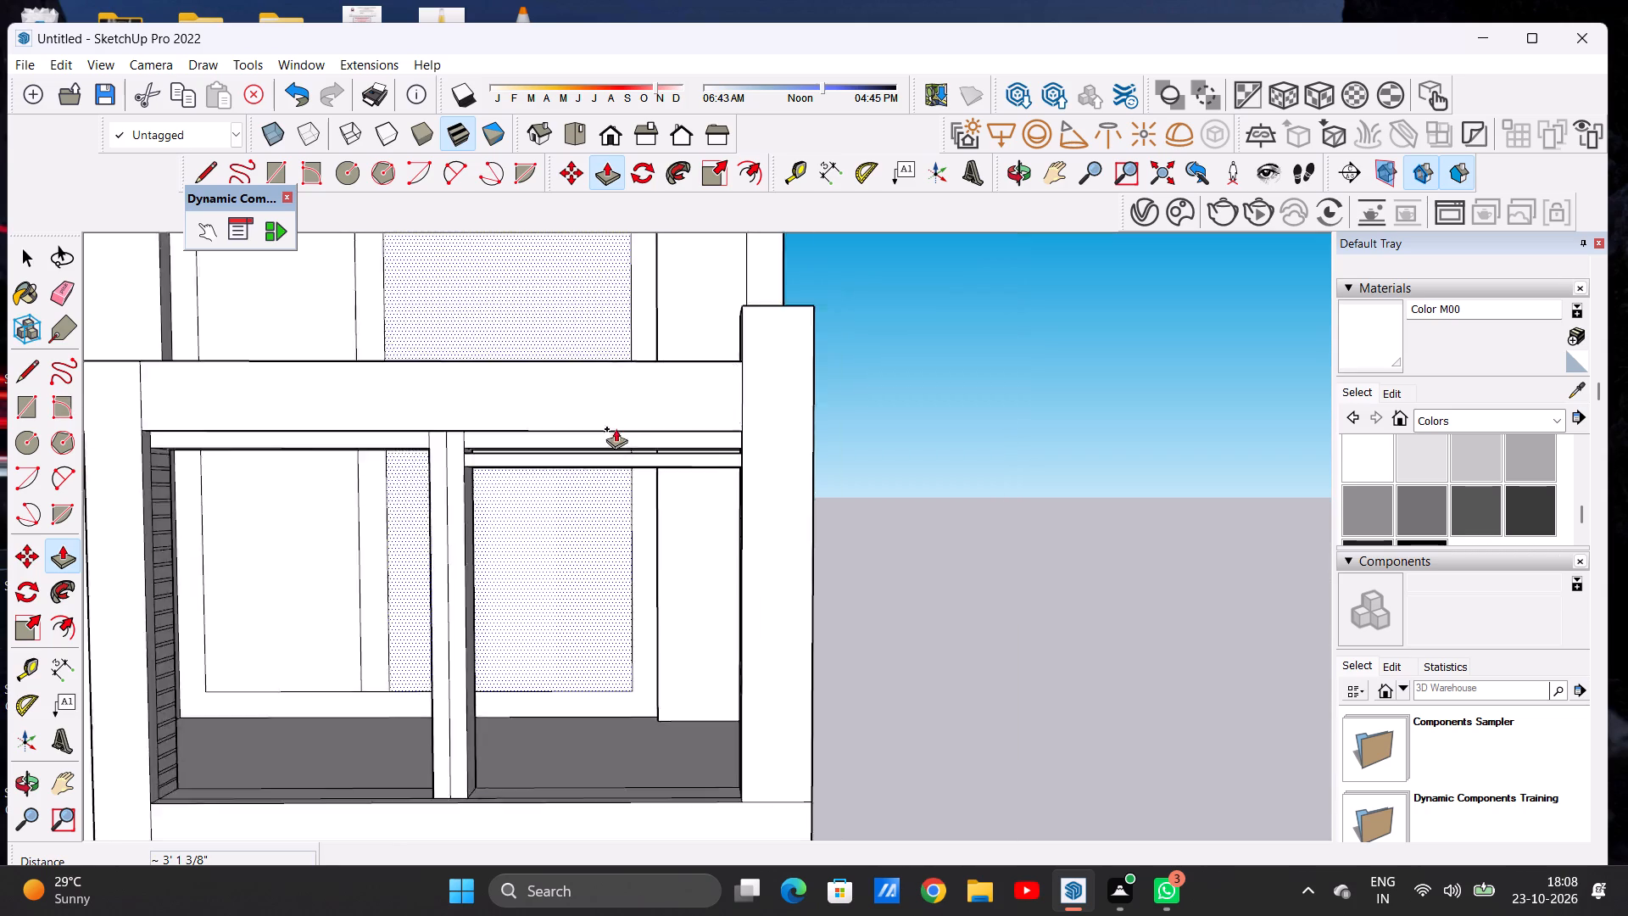
scroll(616, 428, "down", 6)
middle_click_drag(571, 547, 733, 595)
scroll(699, 465, "up", 14)
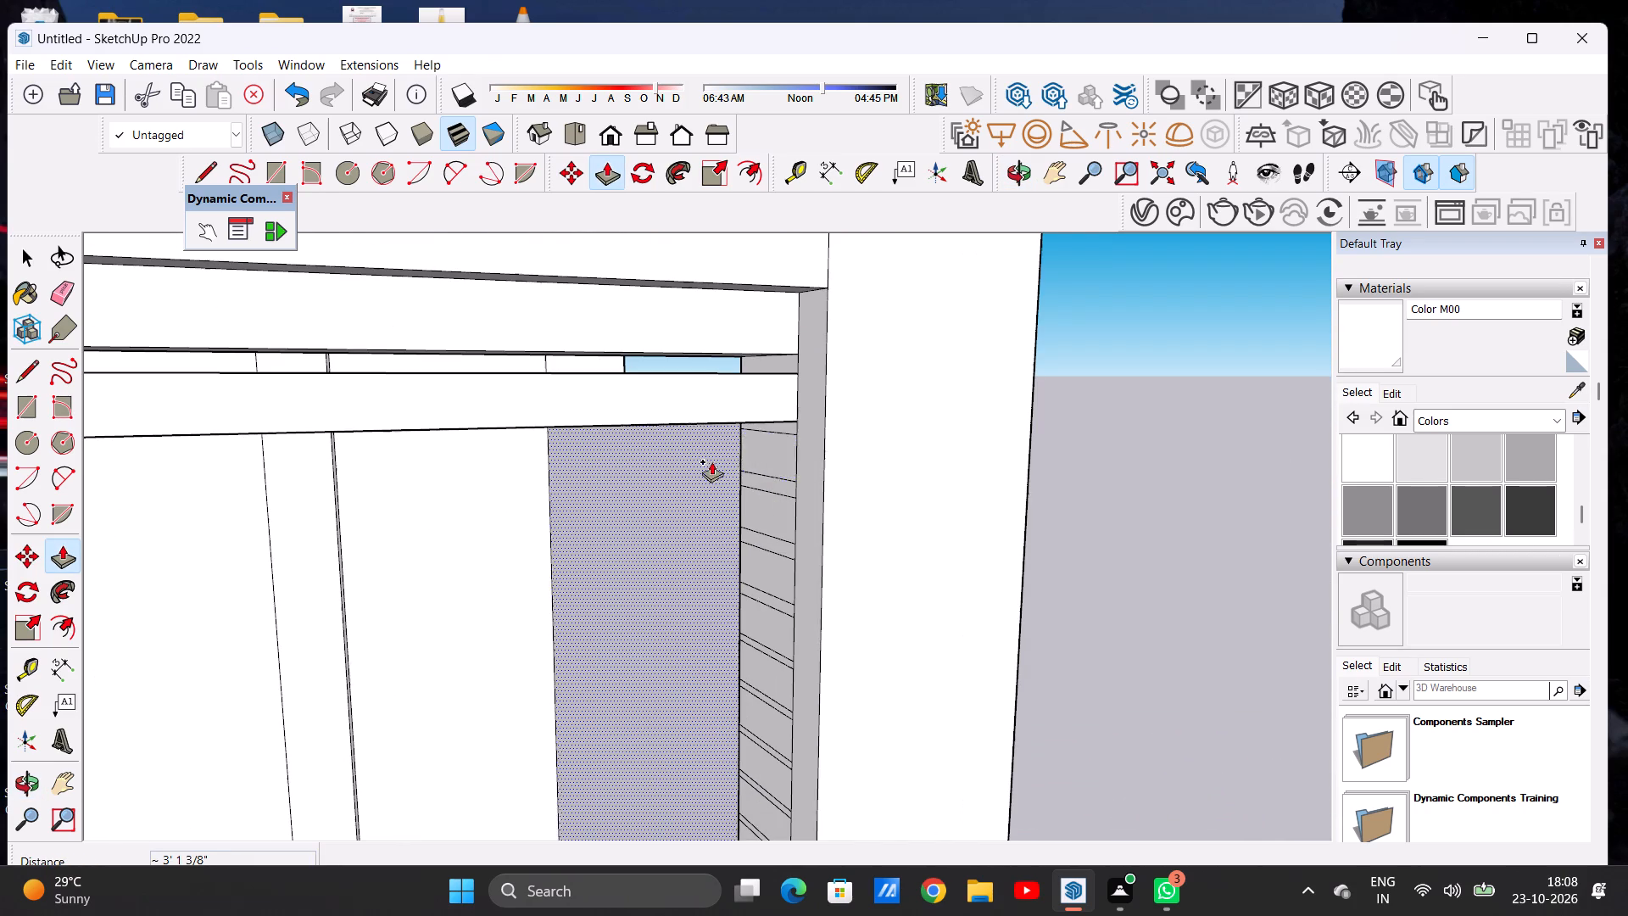
left_click(781, 455)
scroll(554, 480, "down", 10)
scroll(621, 469, "up", 1)
scroll(621, 469, "down", 2)
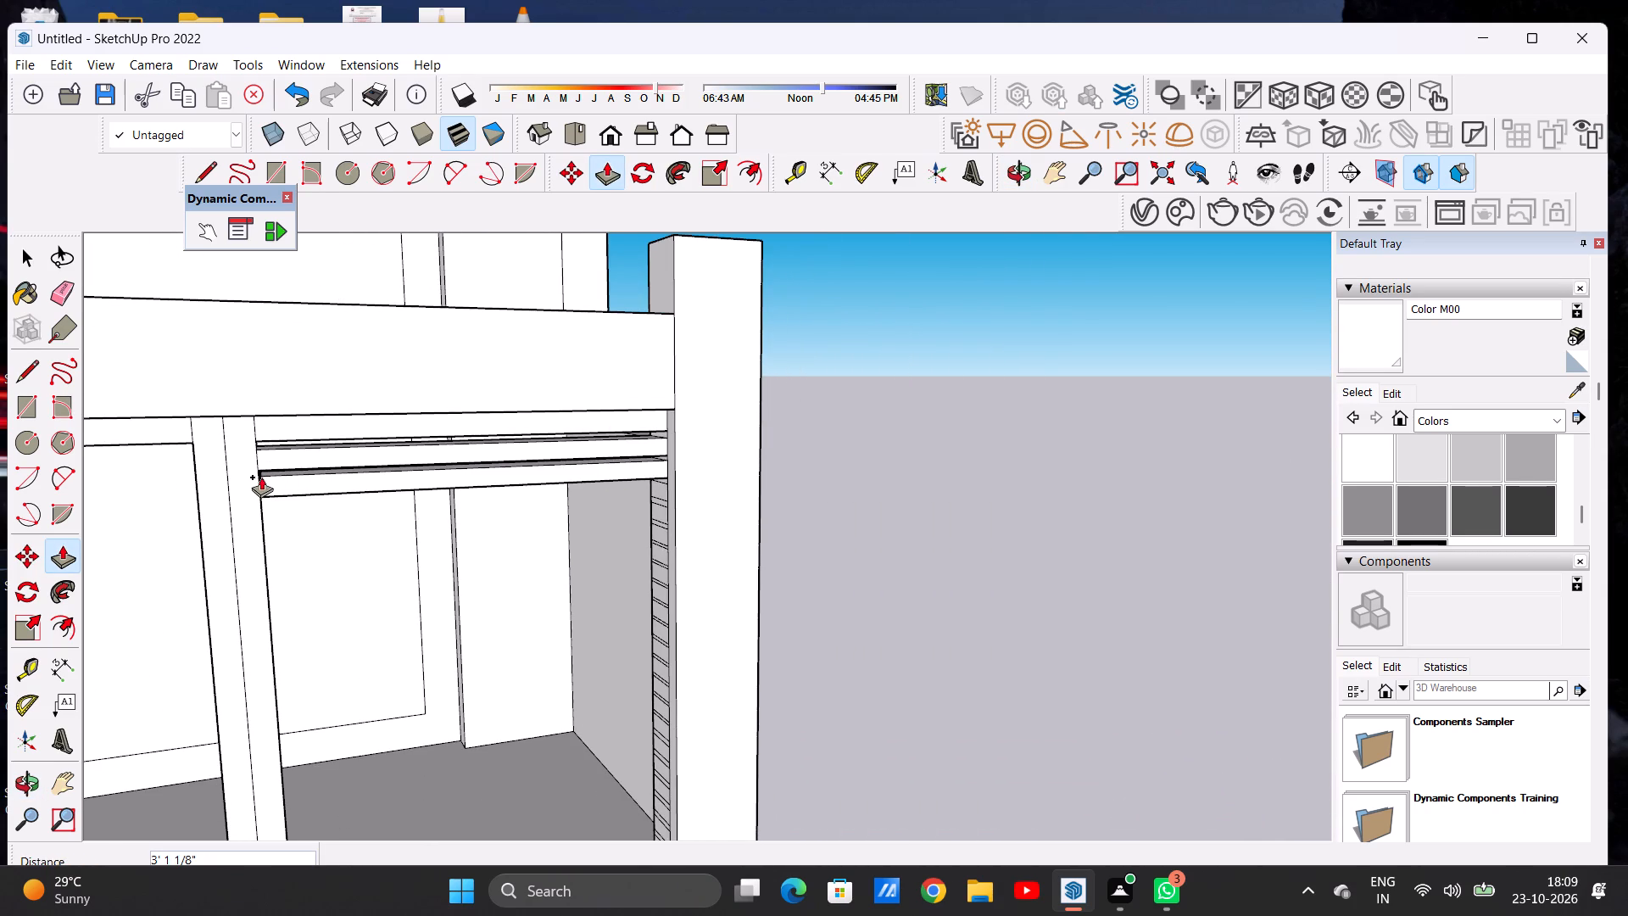
scroll(261, 477, "up", 5)
left_click(259, 461)
Push/Pull the third rectangle from the top on the corner pillar about 3' 1 3/8" to the middle post.
scroll(453, 453, "down", 5)
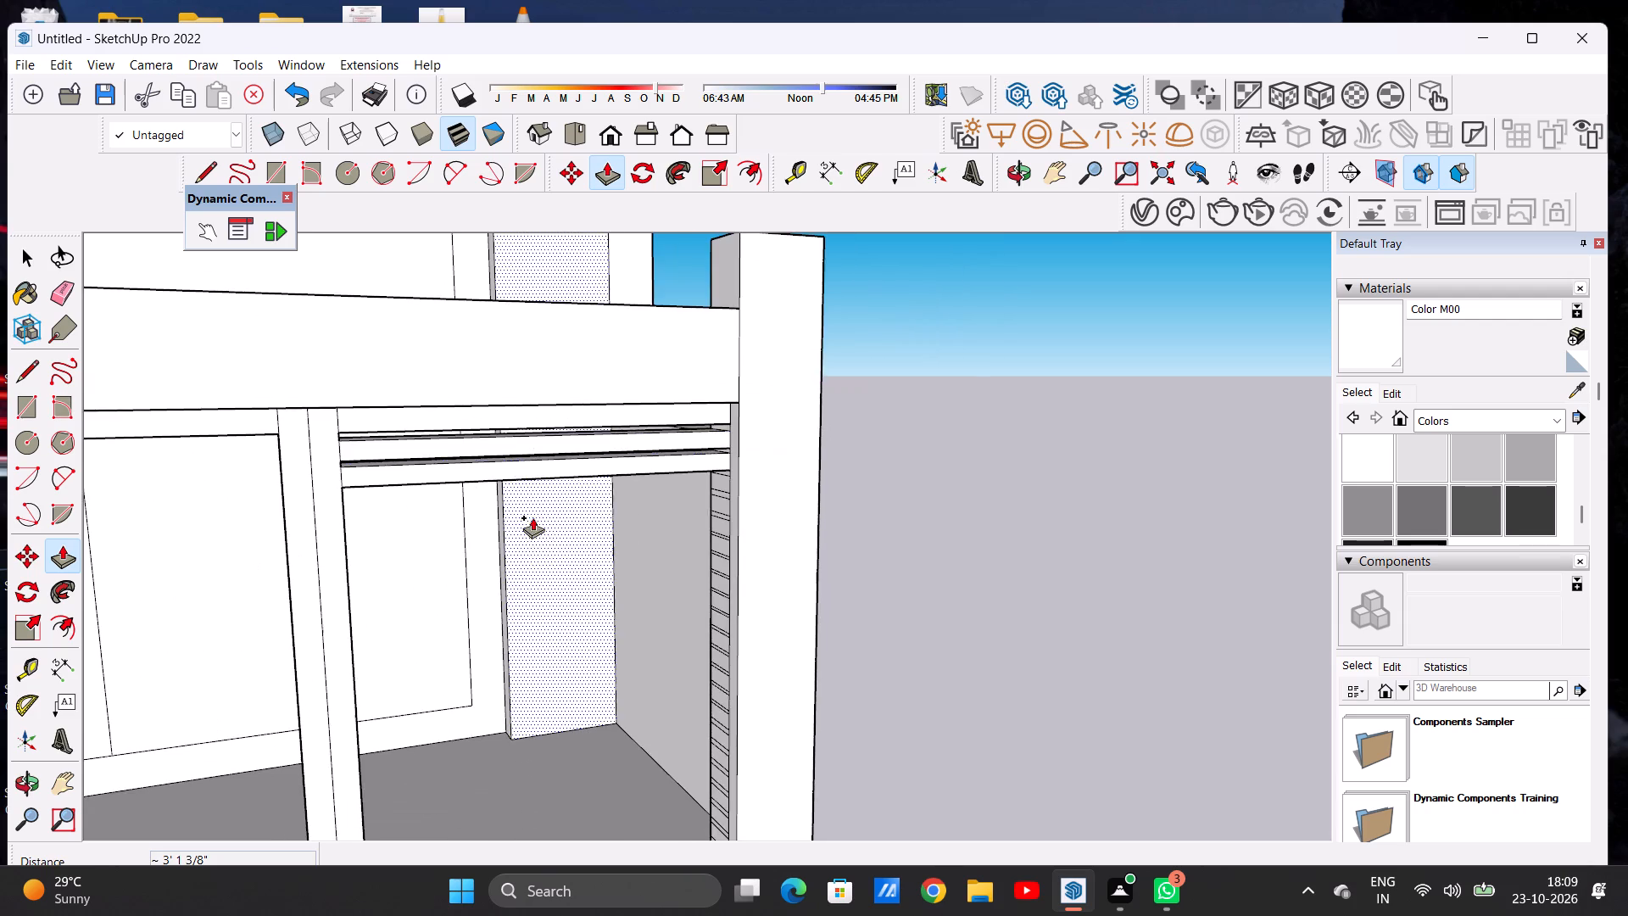
middle_click_drag(548, 541, 633, 545)
scroll(705, 493, "up", 1)
scroll(705, 493, "down", 1)
scroll(707, 492, "up", 11)
left_click(745, 466)
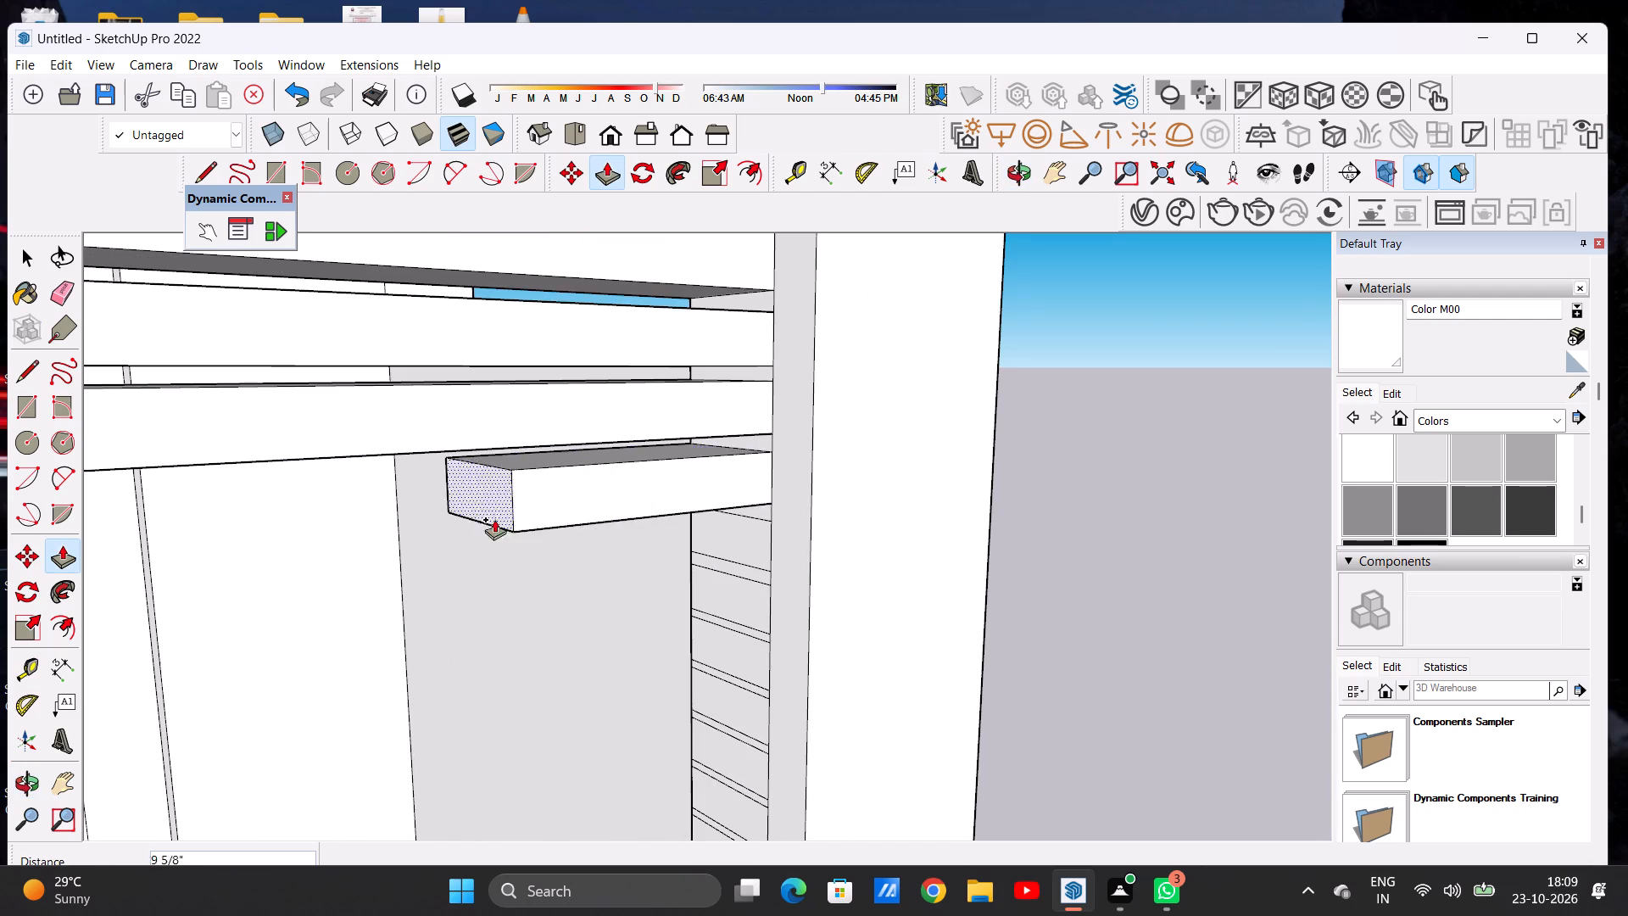
scroll(620, 493, "down", 19)
middle_click_drag(513, 495, 281, 490)
scroll(486, 489, "up", 3)
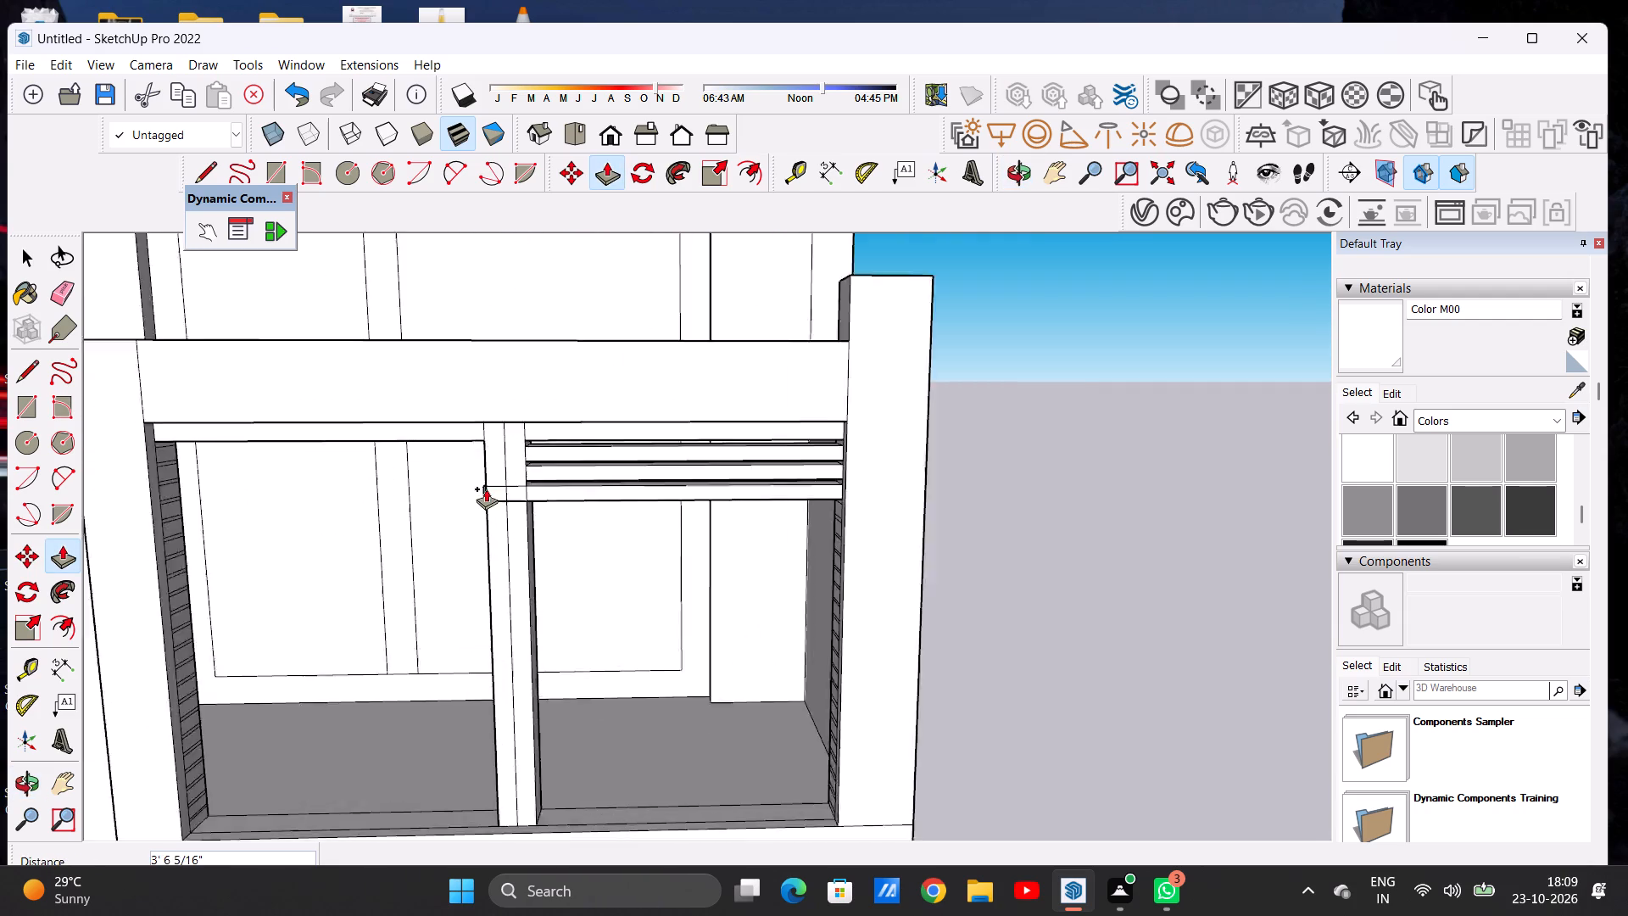
scroll(486, 489, "up", 17)
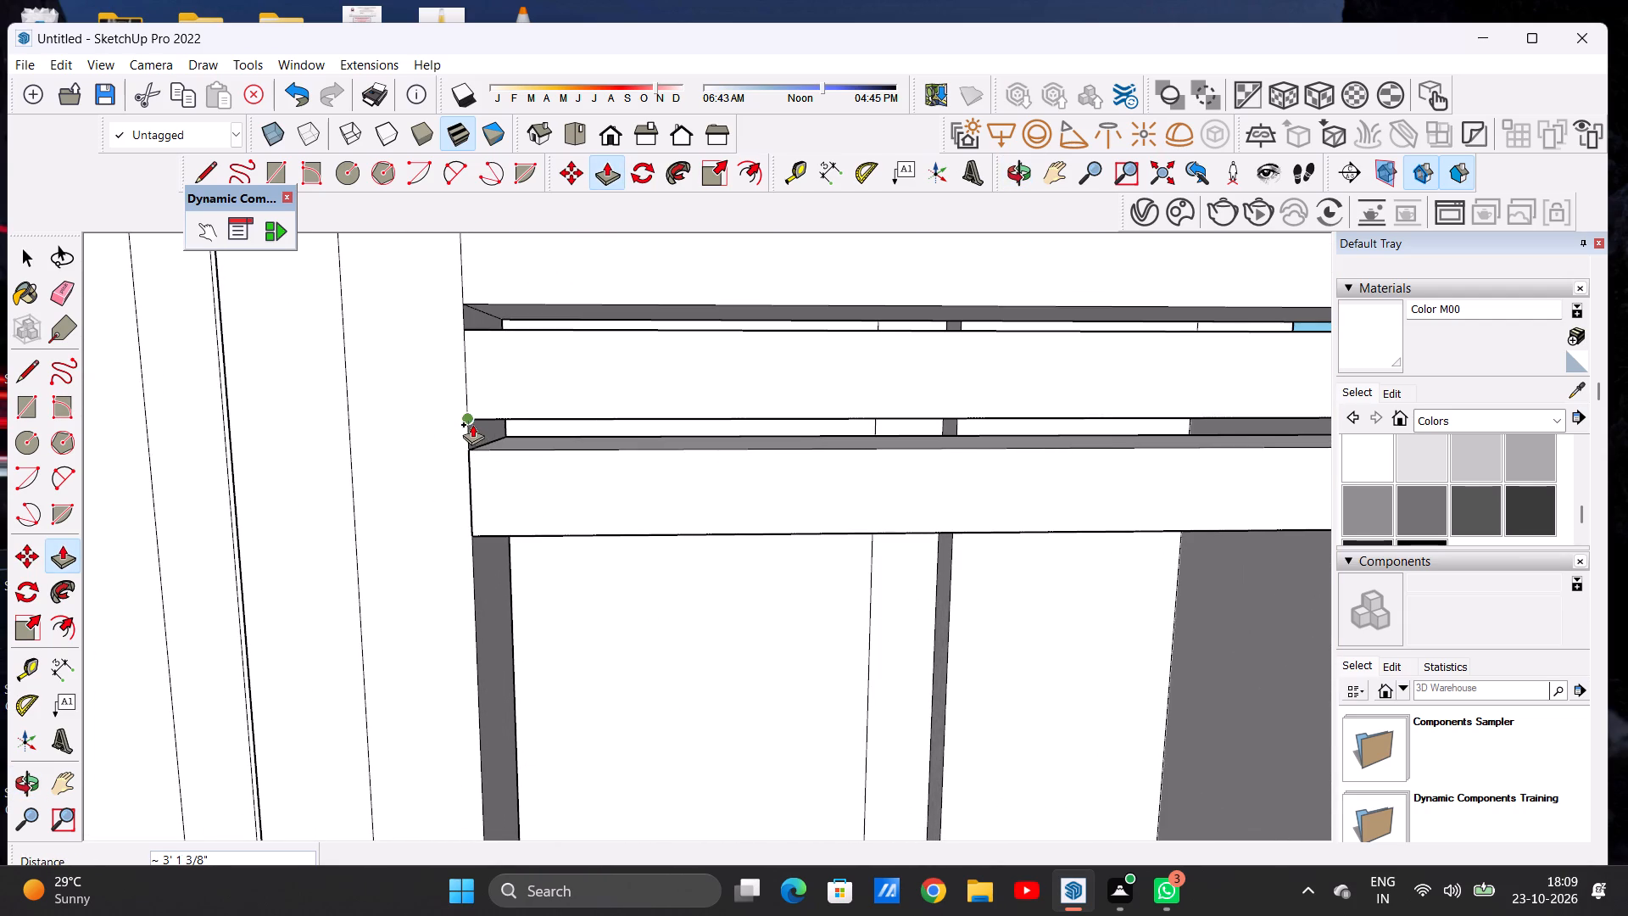
left_click(472, 424)
Push/Pull the fourth rectangle from the top on the corner pillar about 3' 1 3/8" to the middle post.
scroll(501, 441, "down", 13)
scroll(535, 409, "up", 1)
scroll(536, 409, "down", 3)
middle_click_drag(587, 544, 758, 569)
scroll(889, 450, "up", 2)
scroll(889, 449, "down", 1)
scroll(890, 449, "up", 2)
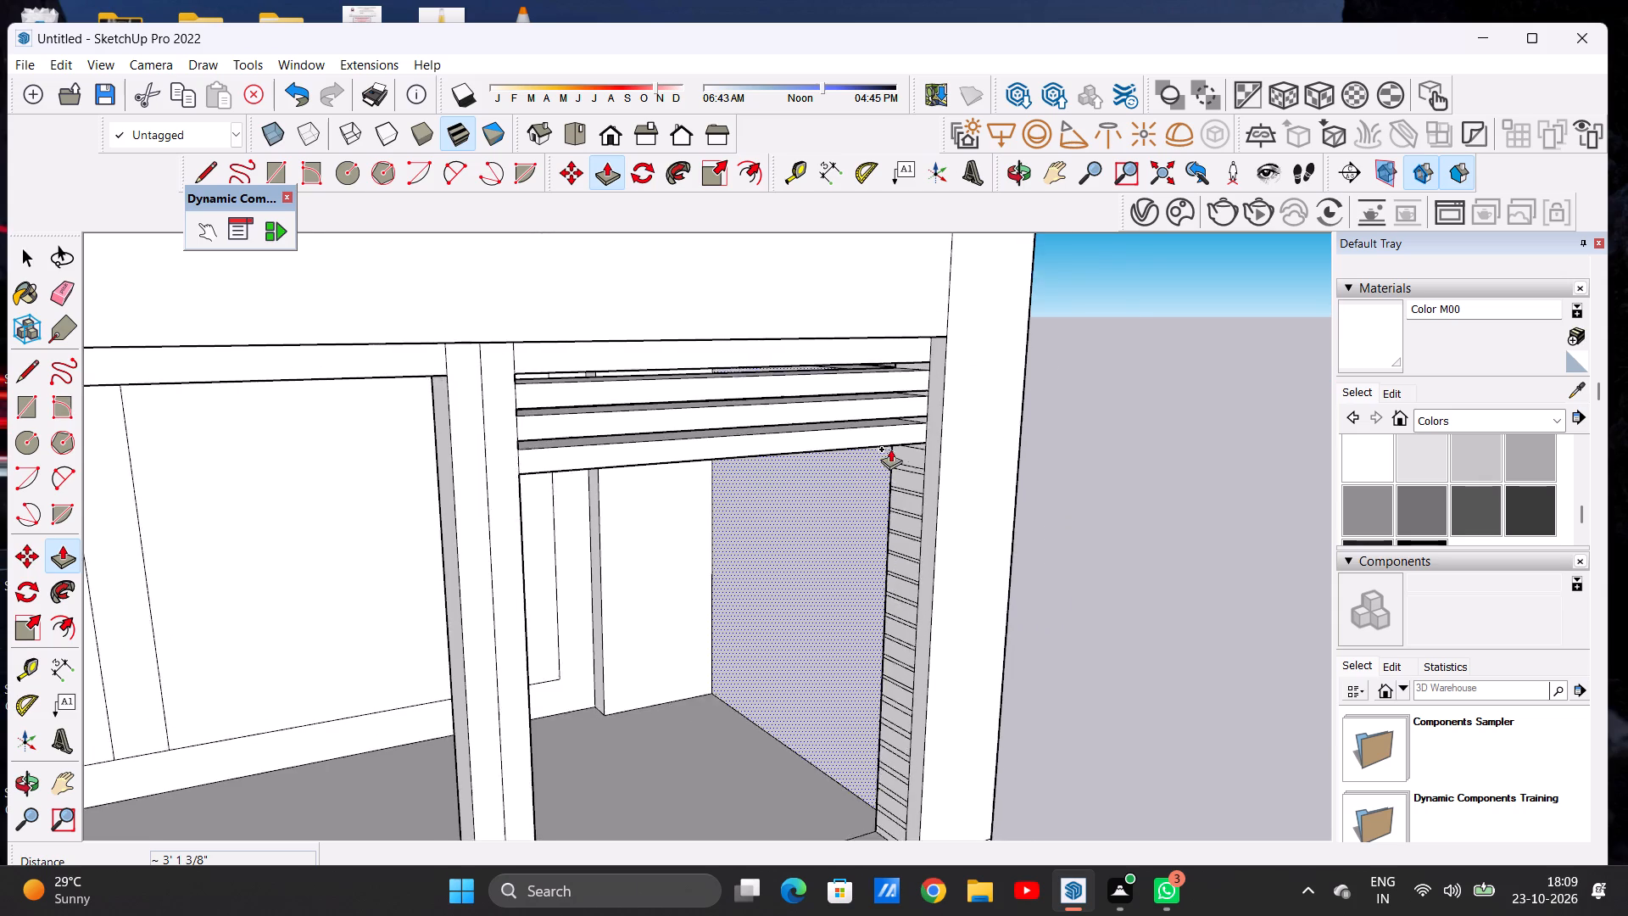
scroll(890, 449, "up", 6)
left_click(922, 454)
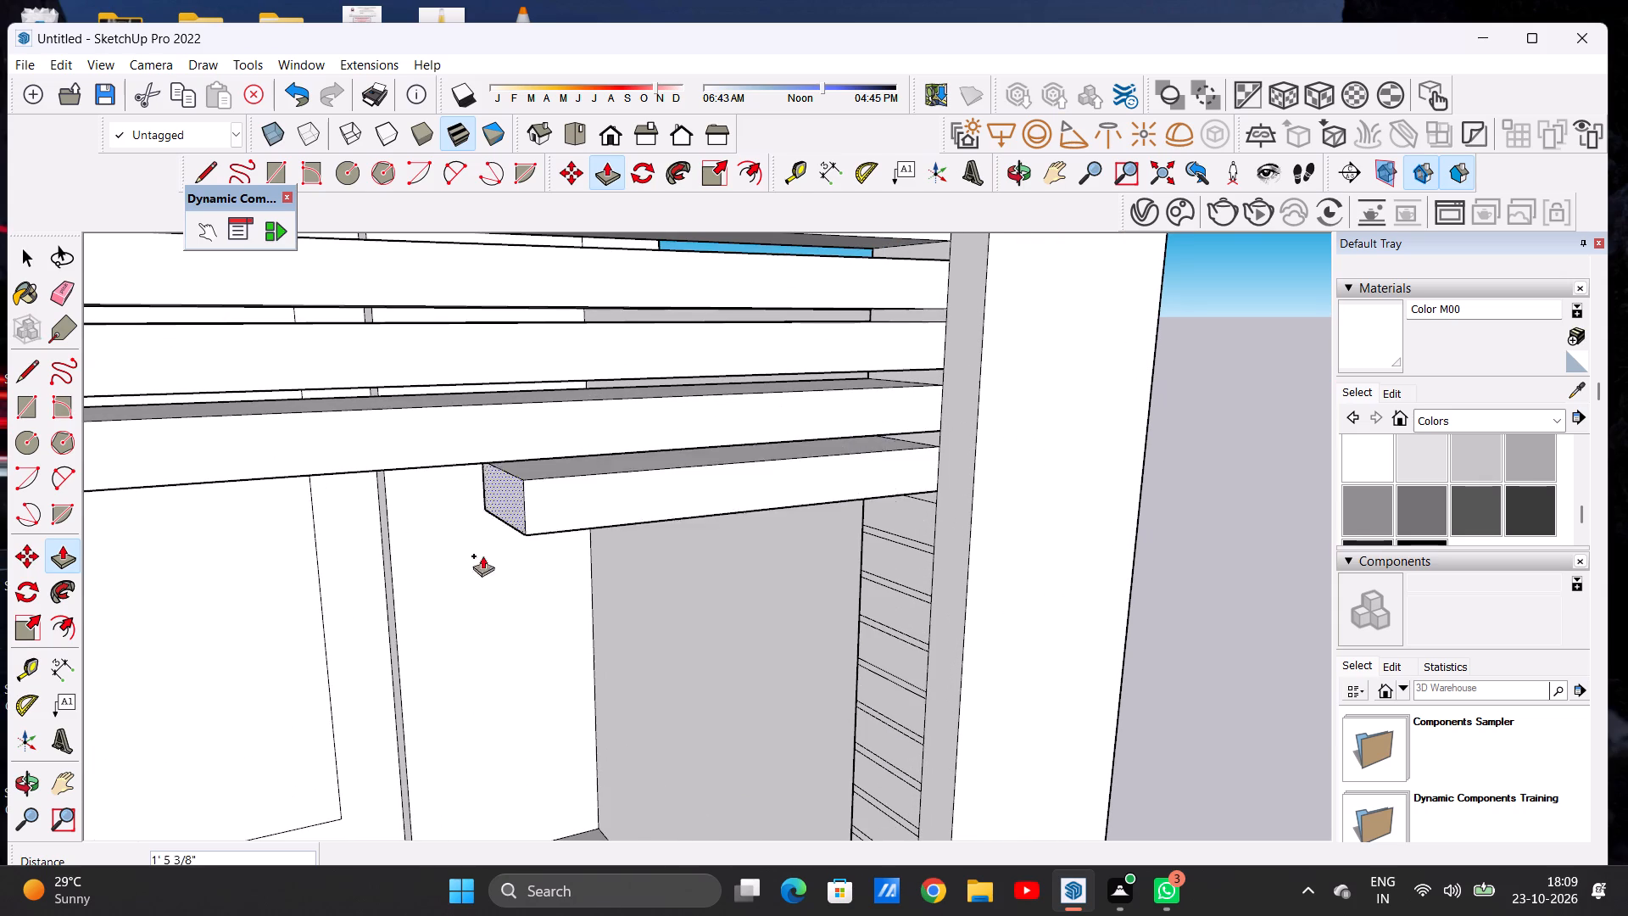
scroll(633, 556, "down", 16)
middle_click_drag(606, 539, 463, 489)
scroll(577, 544, "up", 12)
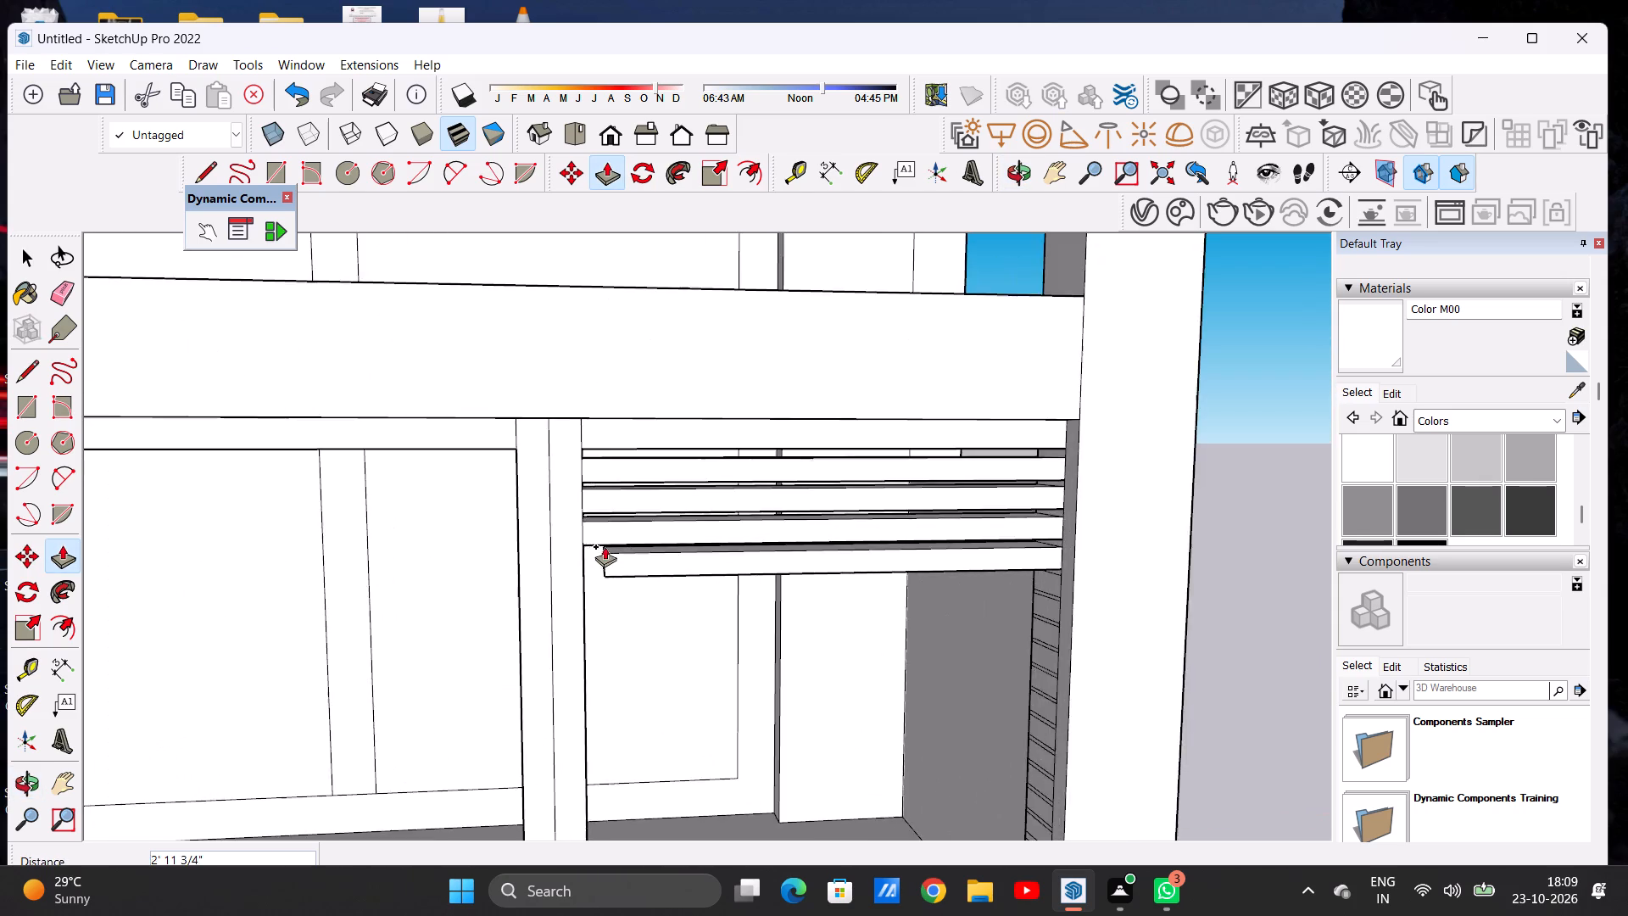
scroll(605, 546, "up", 7)
left_click(571, 541)
Push/Pull the fifth rectangle from the top on the corner pillar about 3' 1 3/8" to the middle post.
scroll(568, 526, "down", 9)
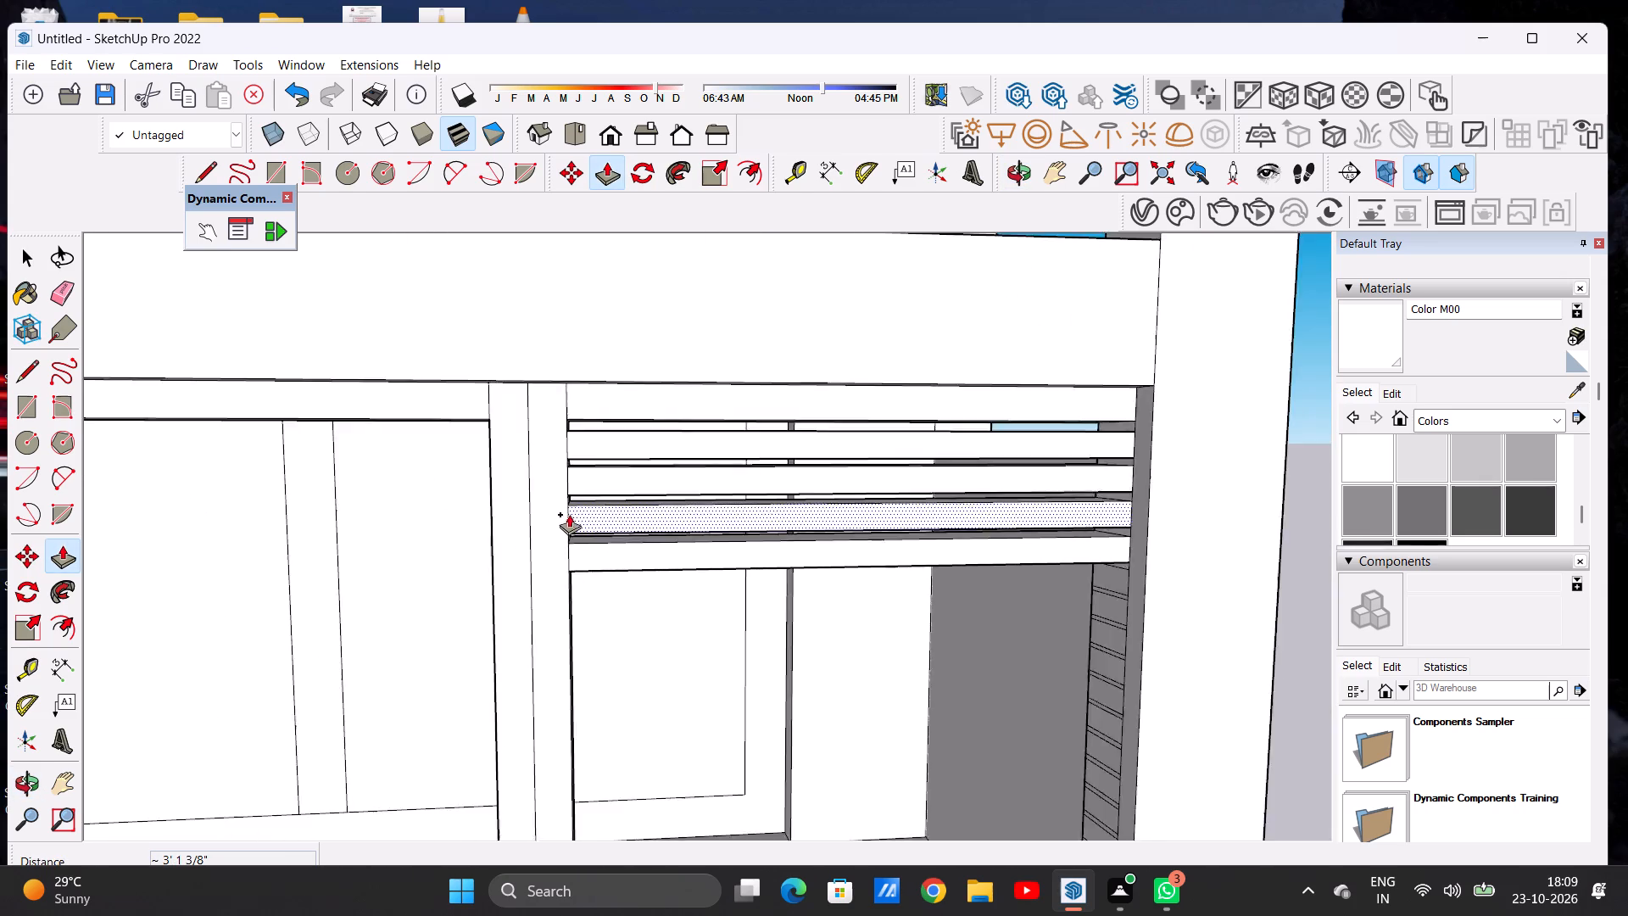
scroll(569, 514, "down", 8)
scroll(573, 494, "up", 1)
middle_click_drag(594, 652, 720, 654)
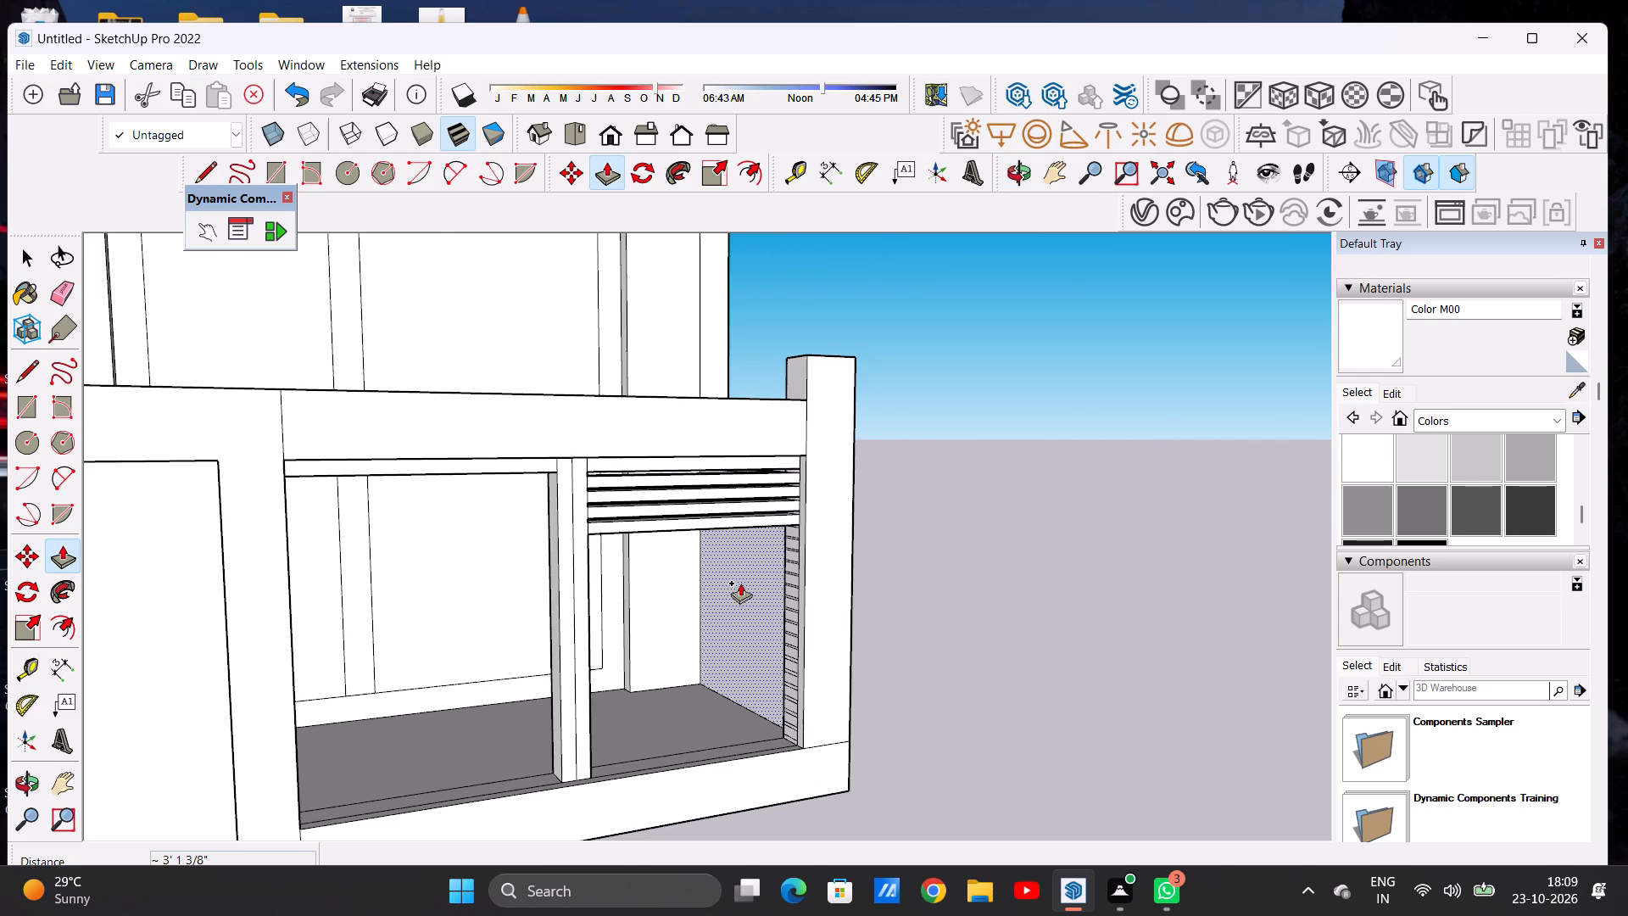
scroll(917, 461, "up", 6)
scroll(694, 604, "up", 12)
left_click(750, 536)
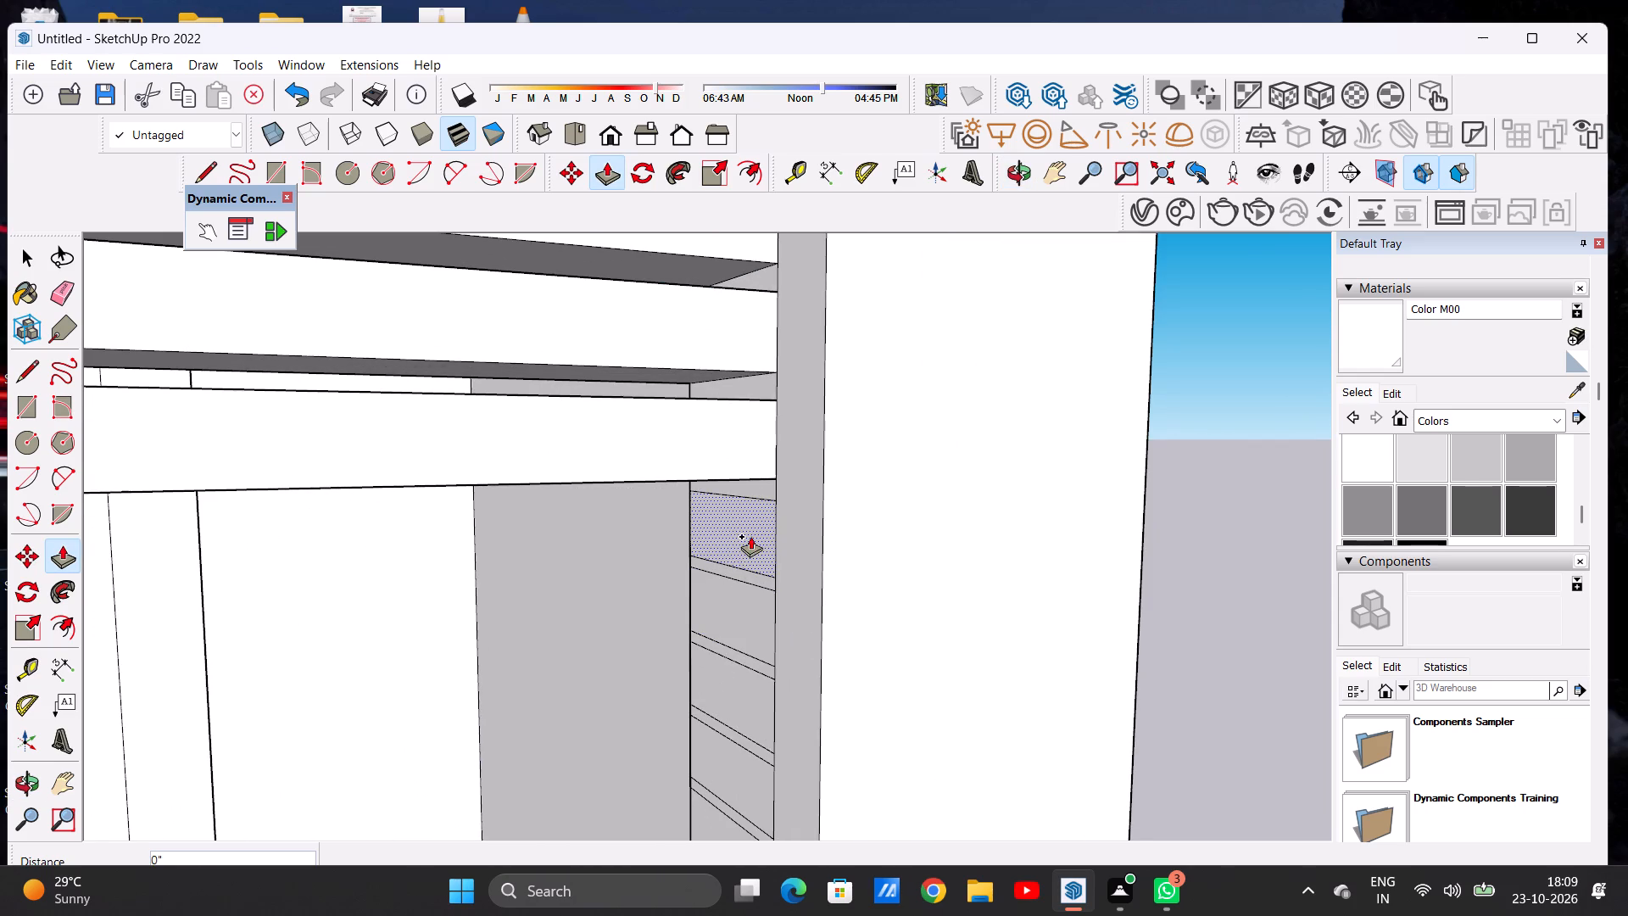
scroll(880, 584, "down", 15)
scroll(674, 591, "down", 6)
middle_click_drag(660, 593, 549, 585)
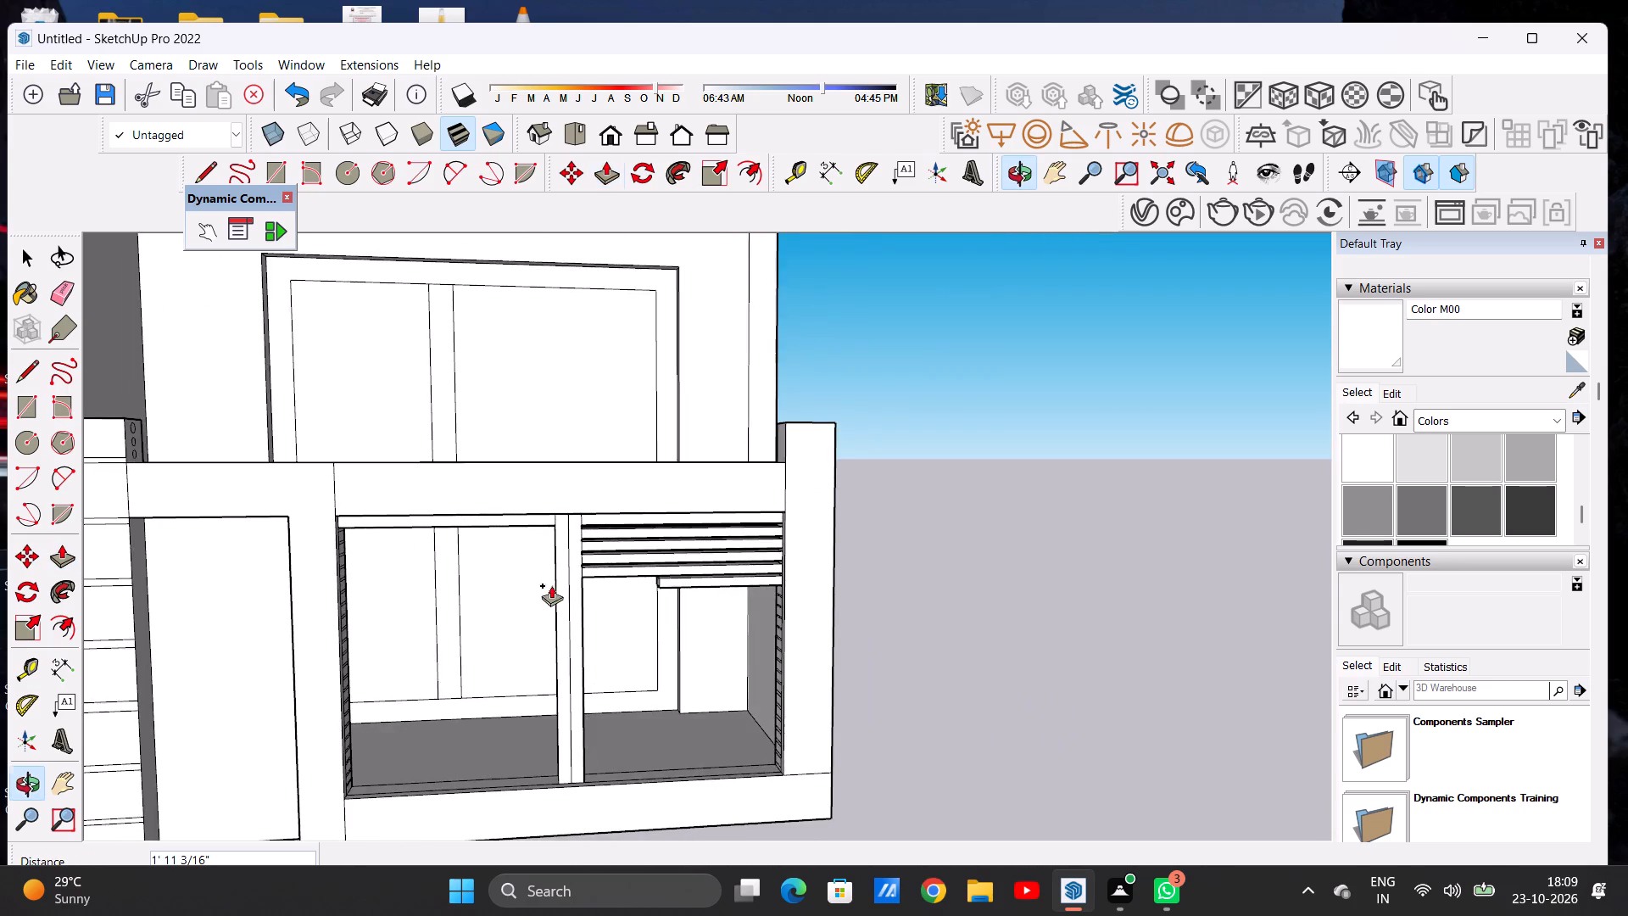
scroll(588, 589, "up", 6)
scroll(588, 591, "down", 1)
scroll(588, 591, "up", 10)
left_click(561, 528)
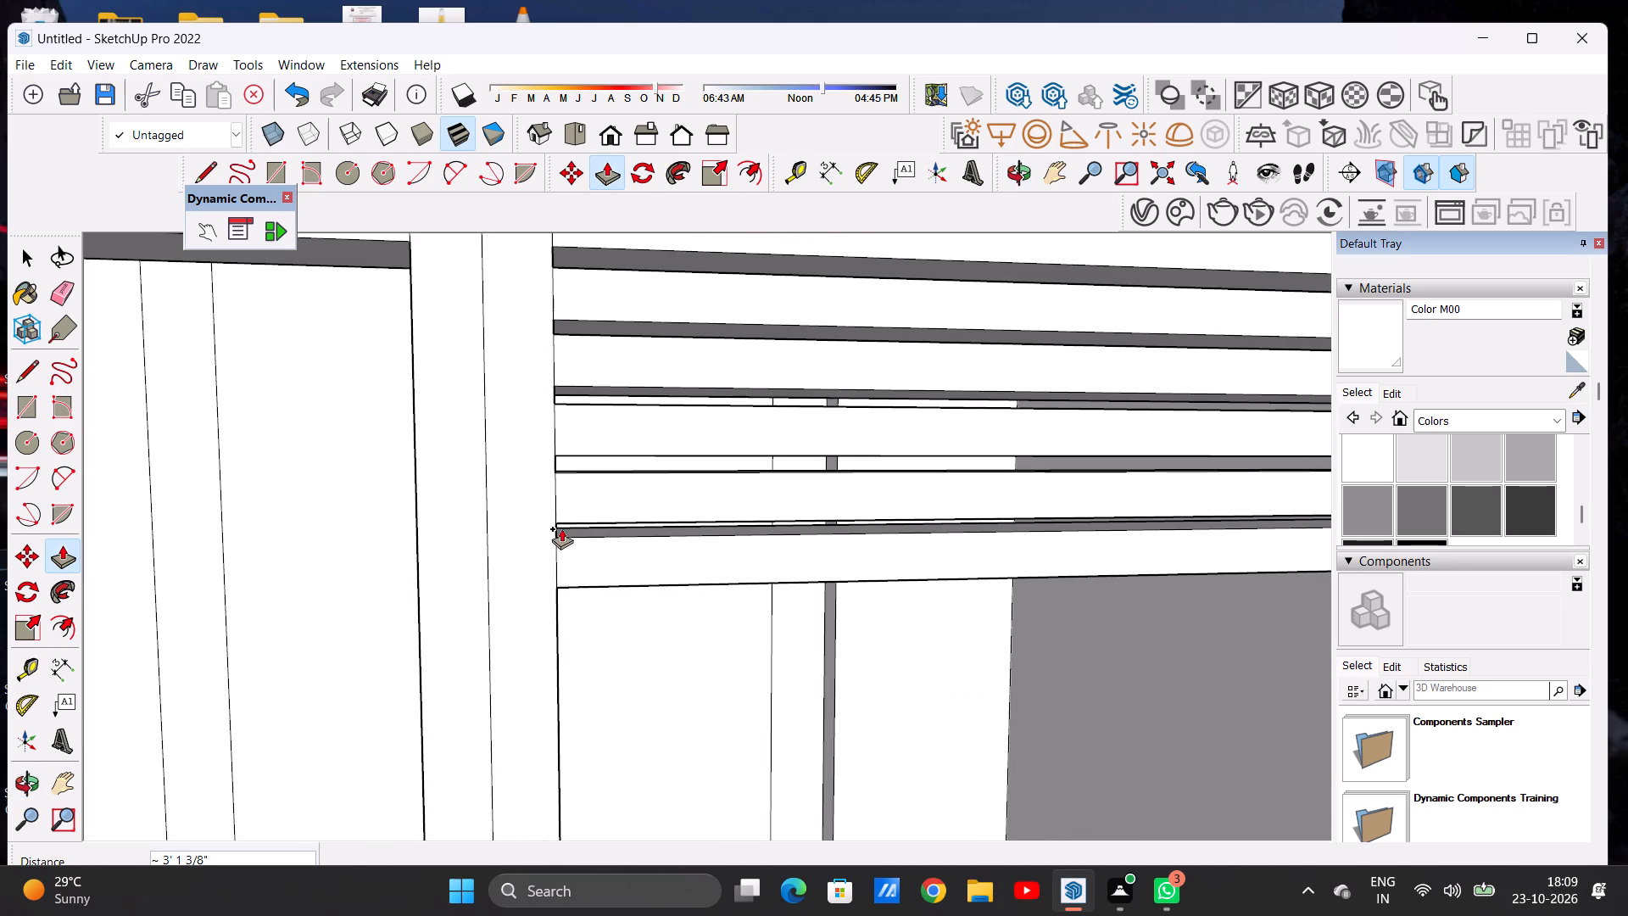
Push/Pull the sixth rectangle from the top on the corner pillar about 3' 1 3/8" to the middle post.
scroll(585, 592, "down", 13)
middle_click_drag(754, 678, 797, 684)
scroll(771, 606, "up", 5)
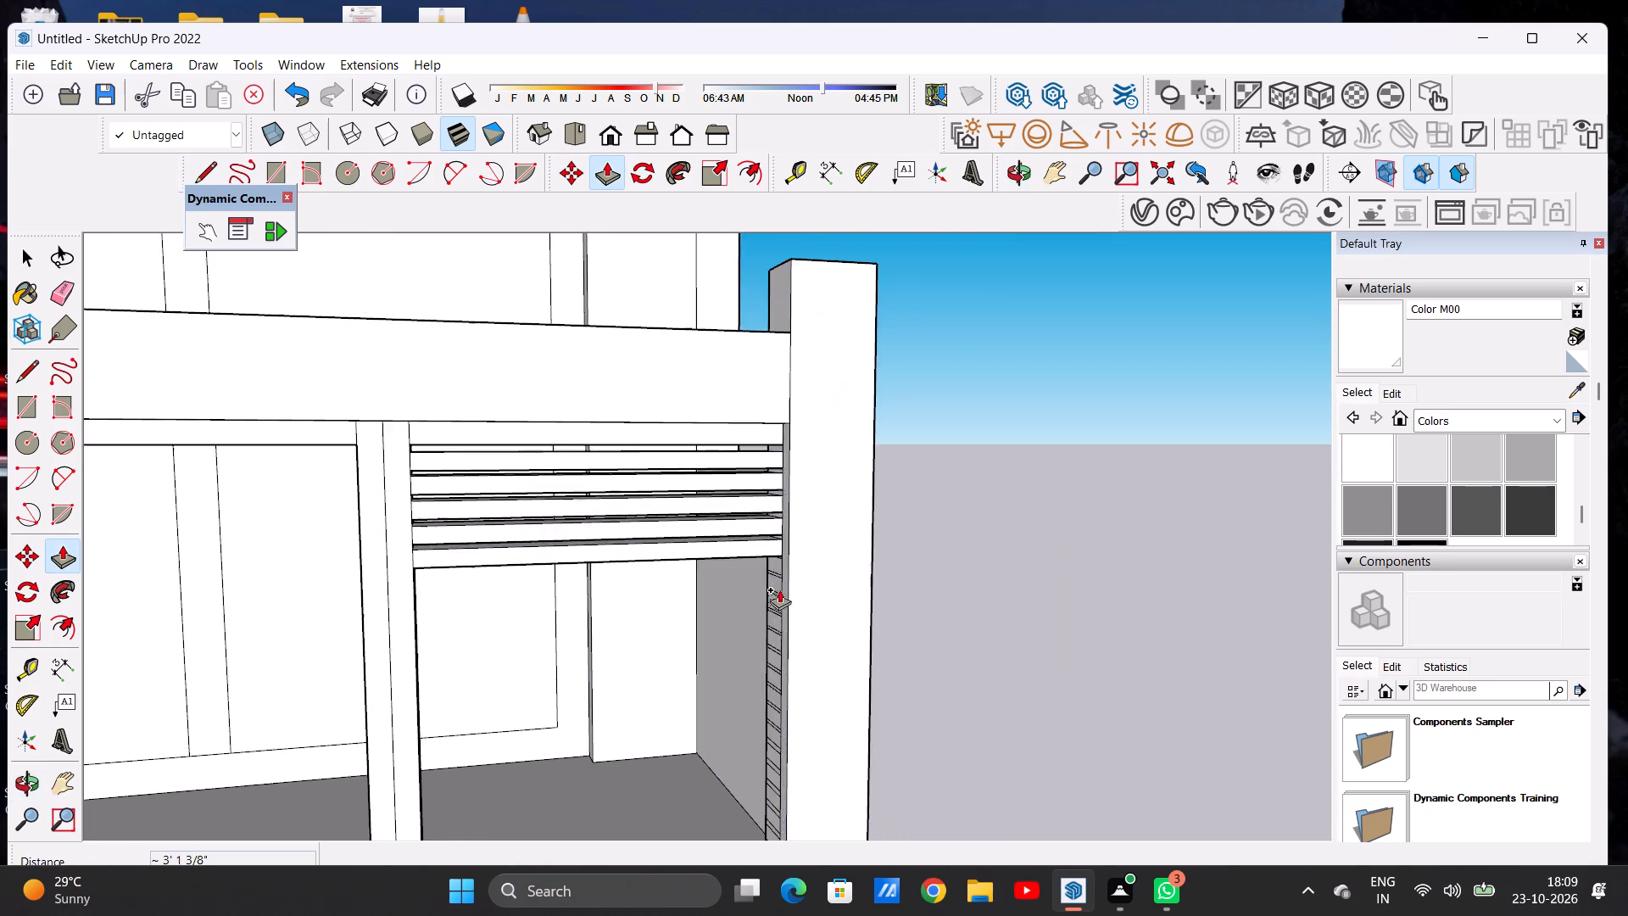
scroll(779, 589, "up", 10)
scroll(767, 567, "down", 1)
scroll(767, 567, "up", 5)
left_click(761, 566)
scroll(706, 617, "down", 8)
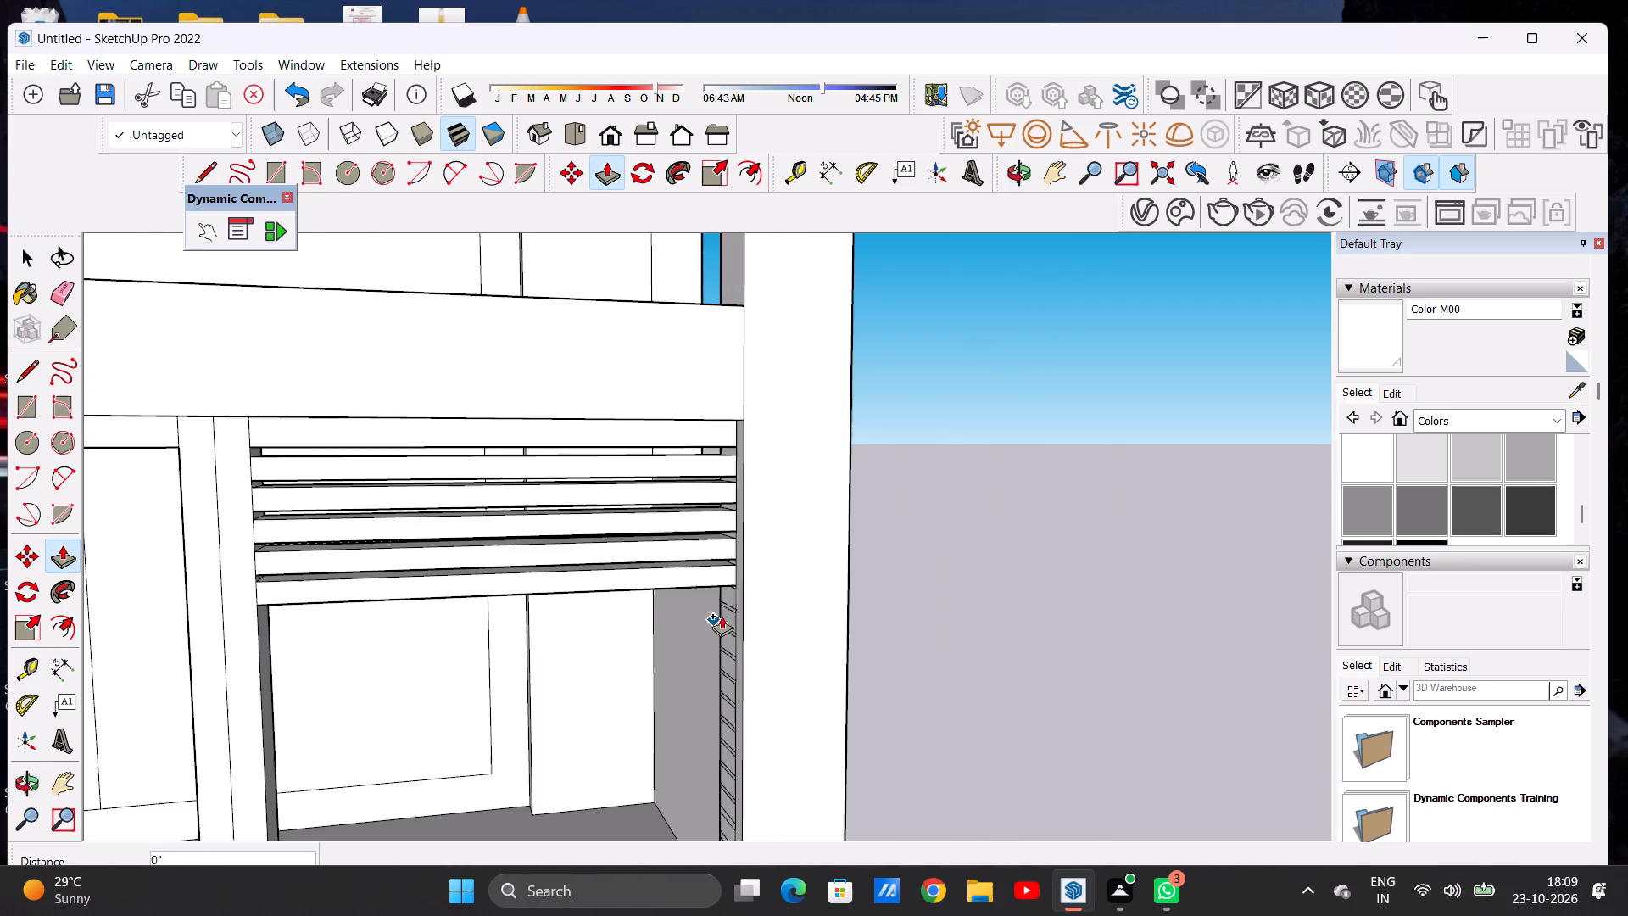
scroll(722, 616, "down", 6)
scroll(488, 622, "up", 14)
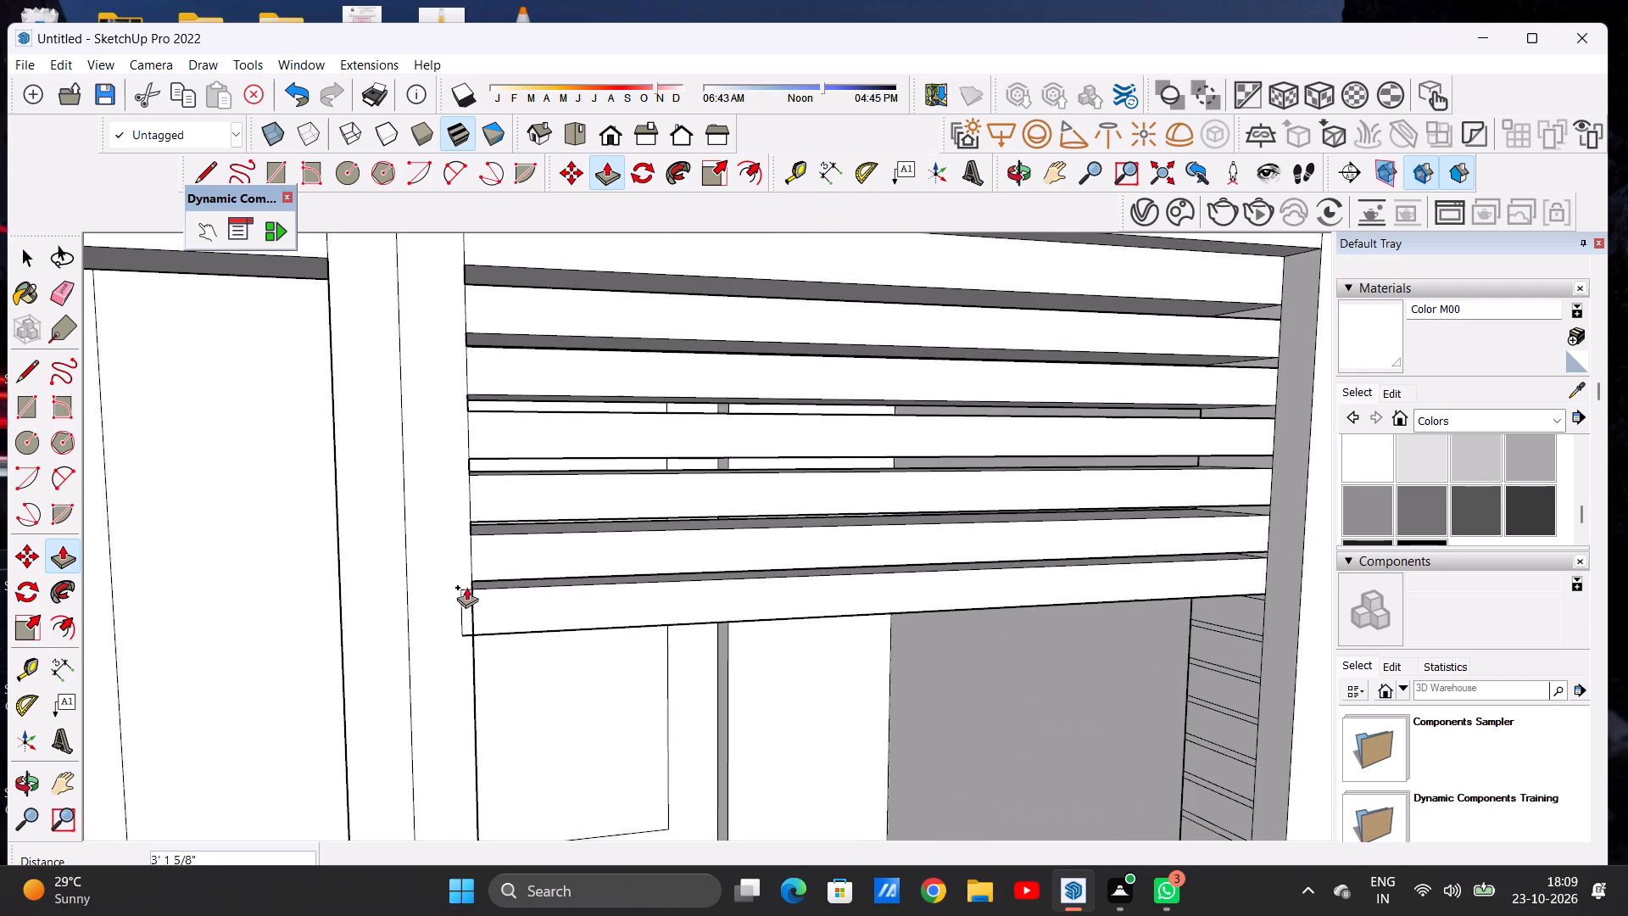
left_click(473, 582)
Push/Pull the seventh rectangle from the top on the corner pillar about 3' 1 3/8" to the middle post.
scroll(577, 592, "down", 16)
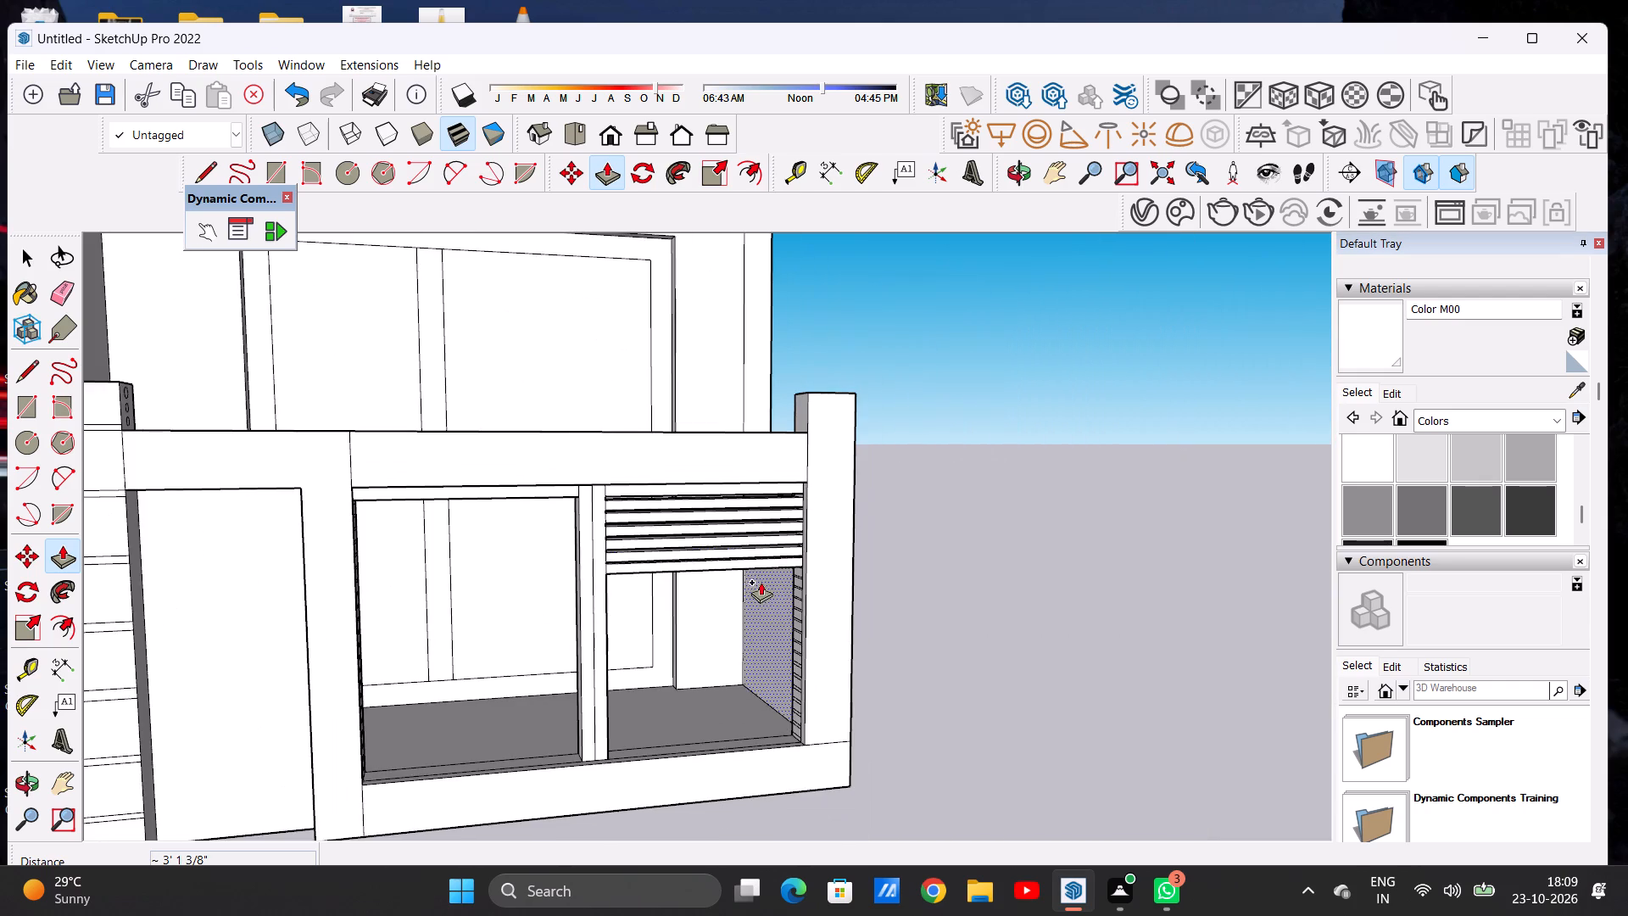
scroll(806, 597, "down", 1)
scroll(833, 597, "up", 9)
scroll(767, 544, "up", 16)
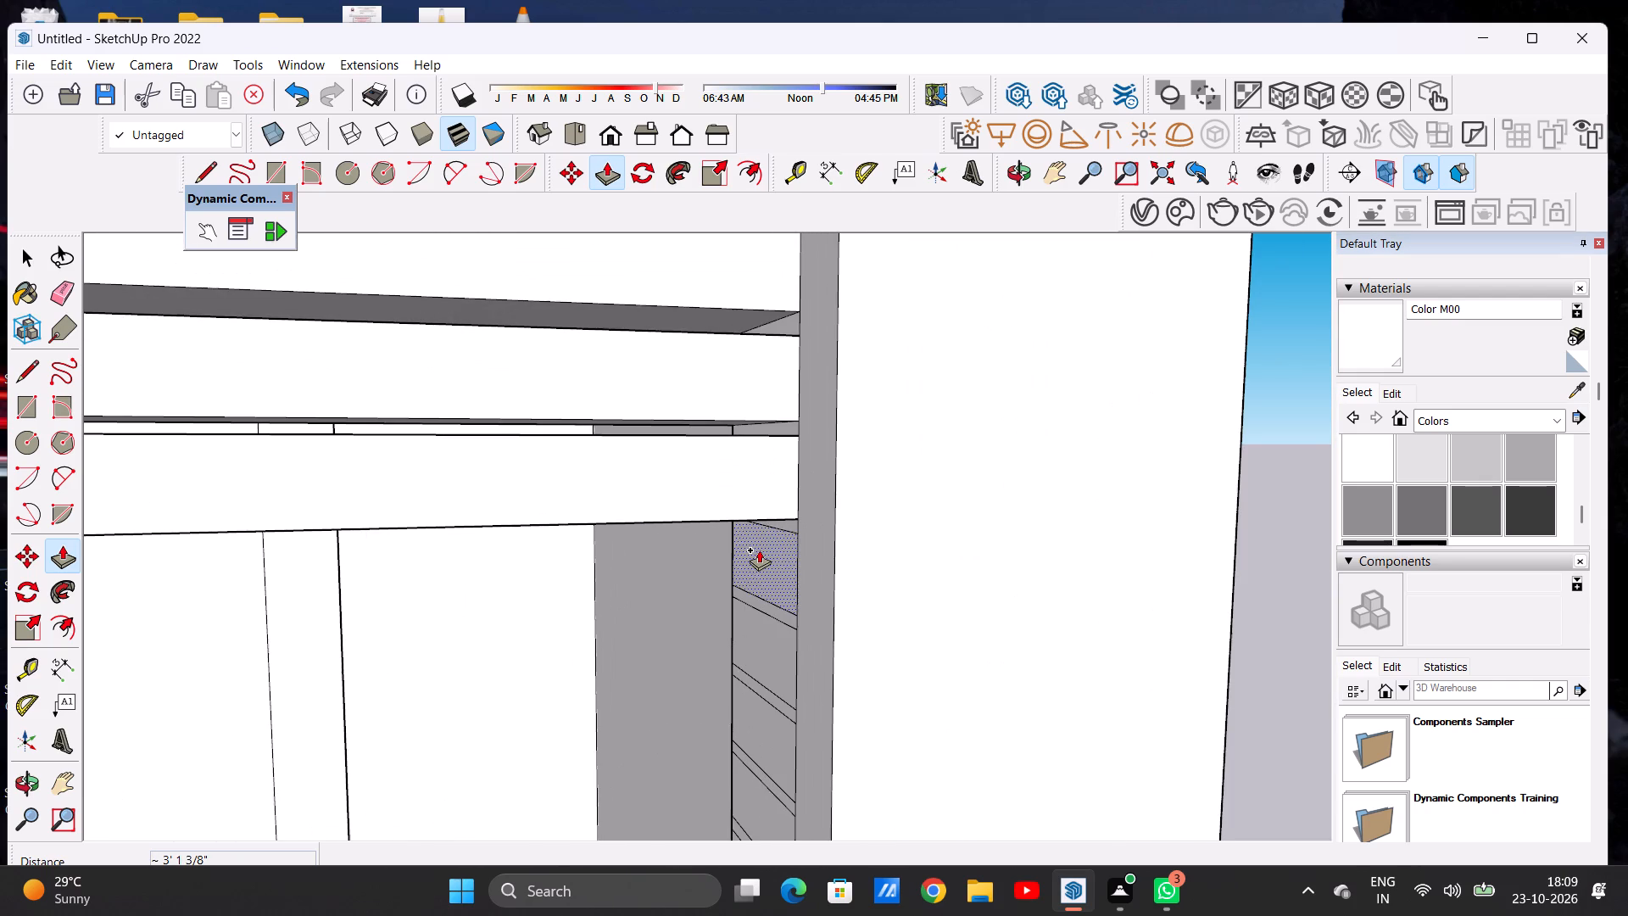
left_click(759, 550)
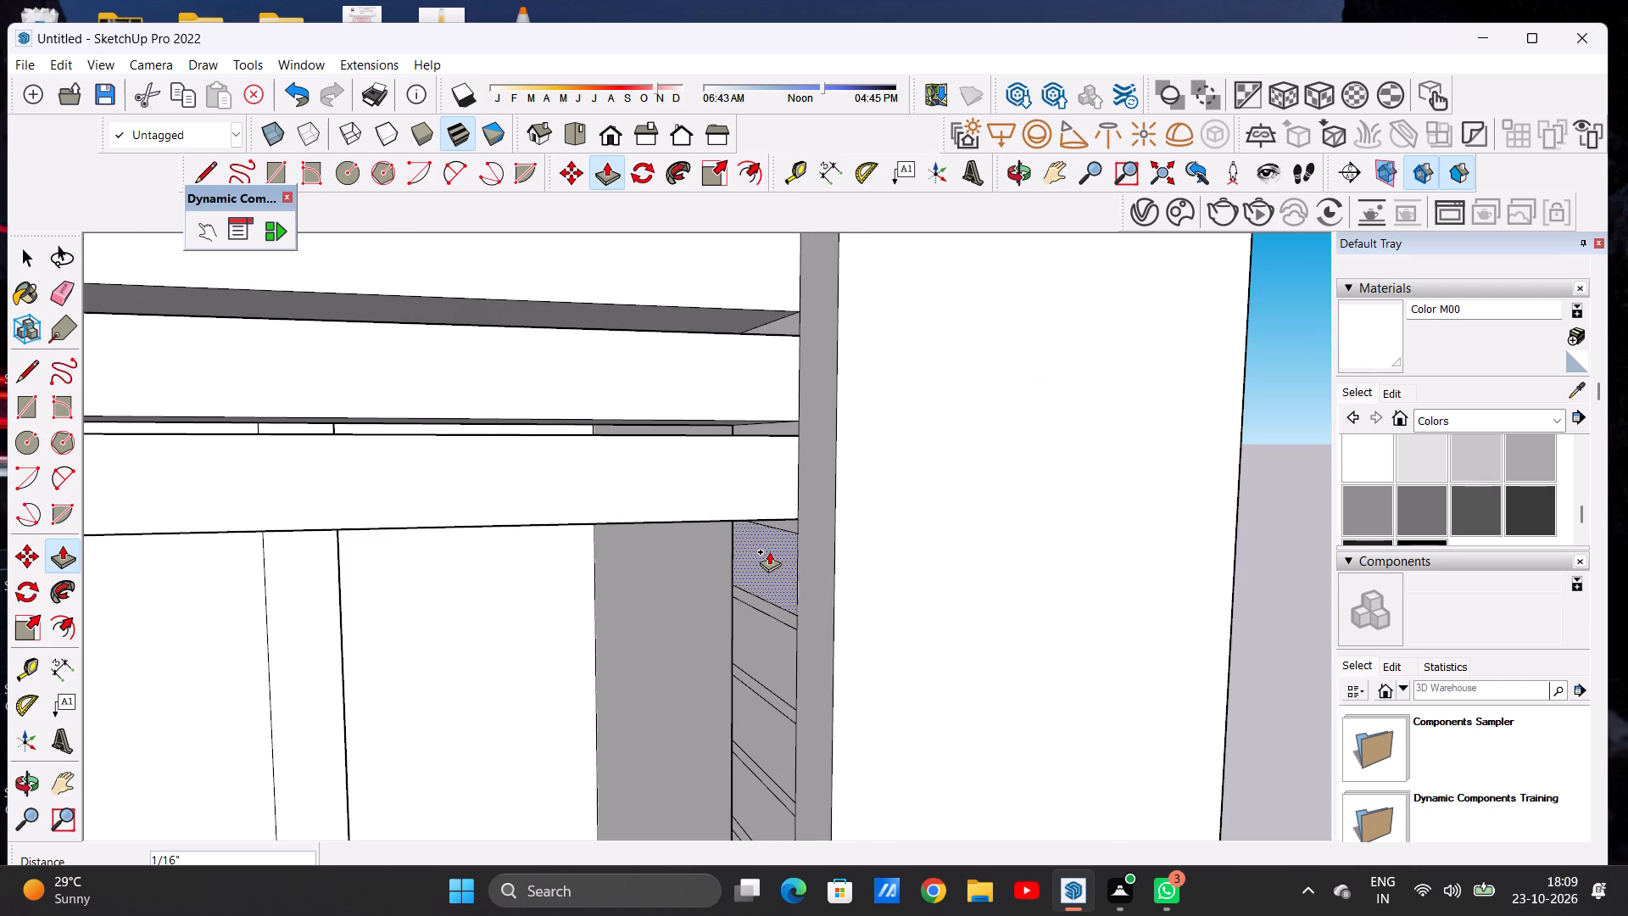
left_click(769, 551)
scroll(725, 606, "down", 20)
scroll(725, 606, "down", 2)
scroll(599, 611, "up", 13)
left_click(568, 496)
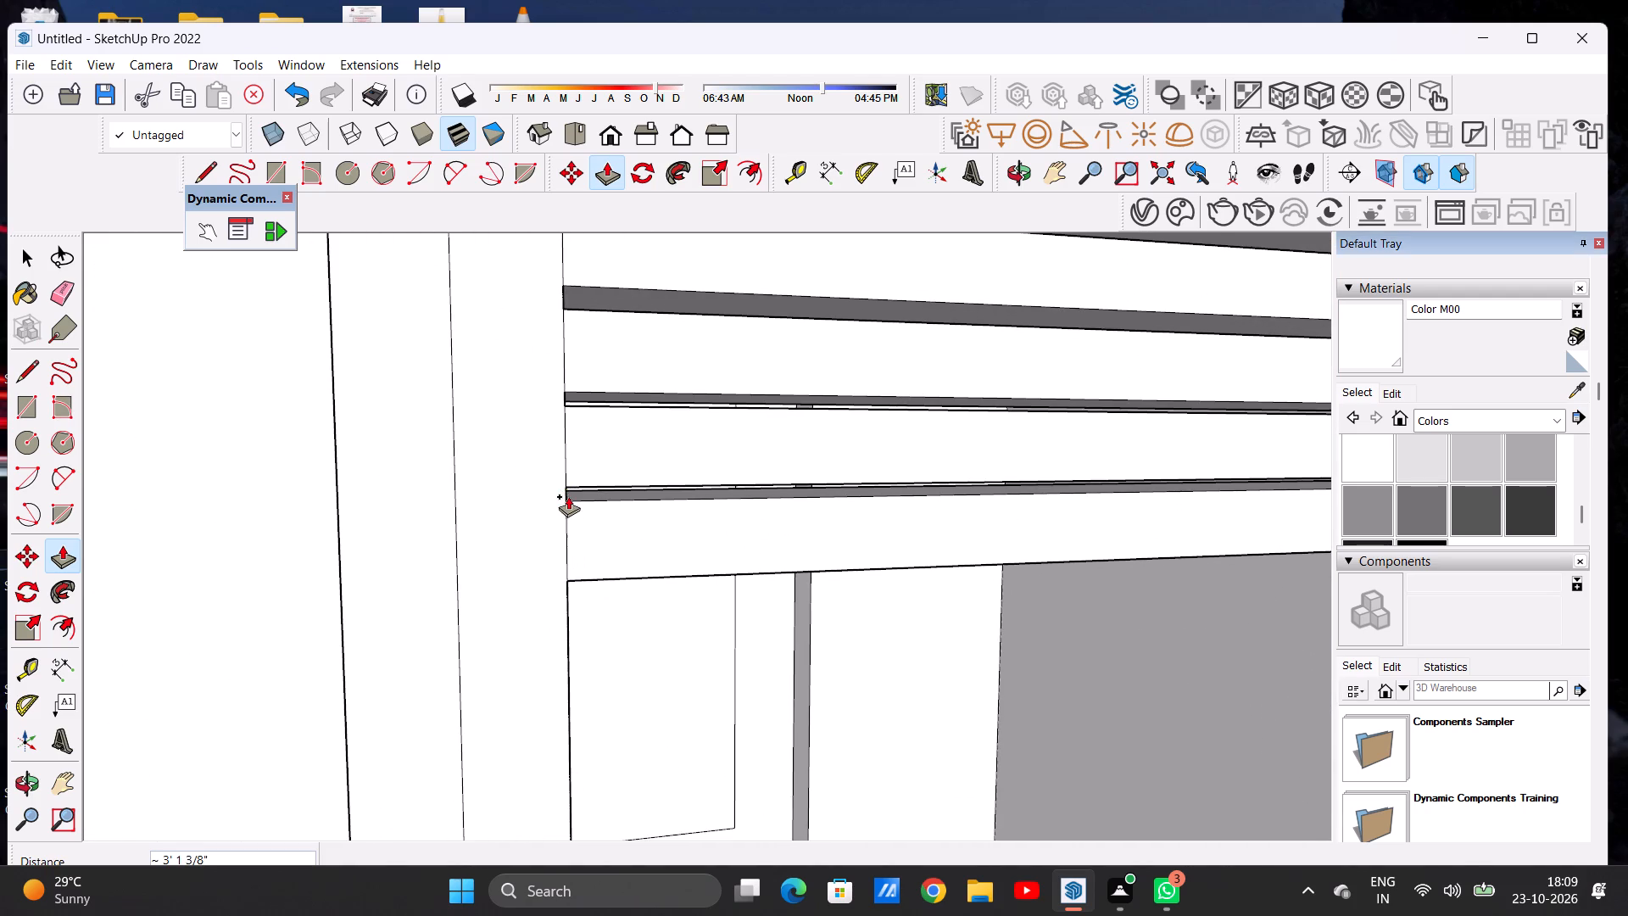
Push/Pull the eighth rectangle from the top on the corner pillar about 3' 1 3/8" to the middle post.
scroll(481, 611, "down", 16)
scroll(881, 604, "up", 2)
scroll(881, 604, "down", 1)
scroll(881, 604, "up", 6)
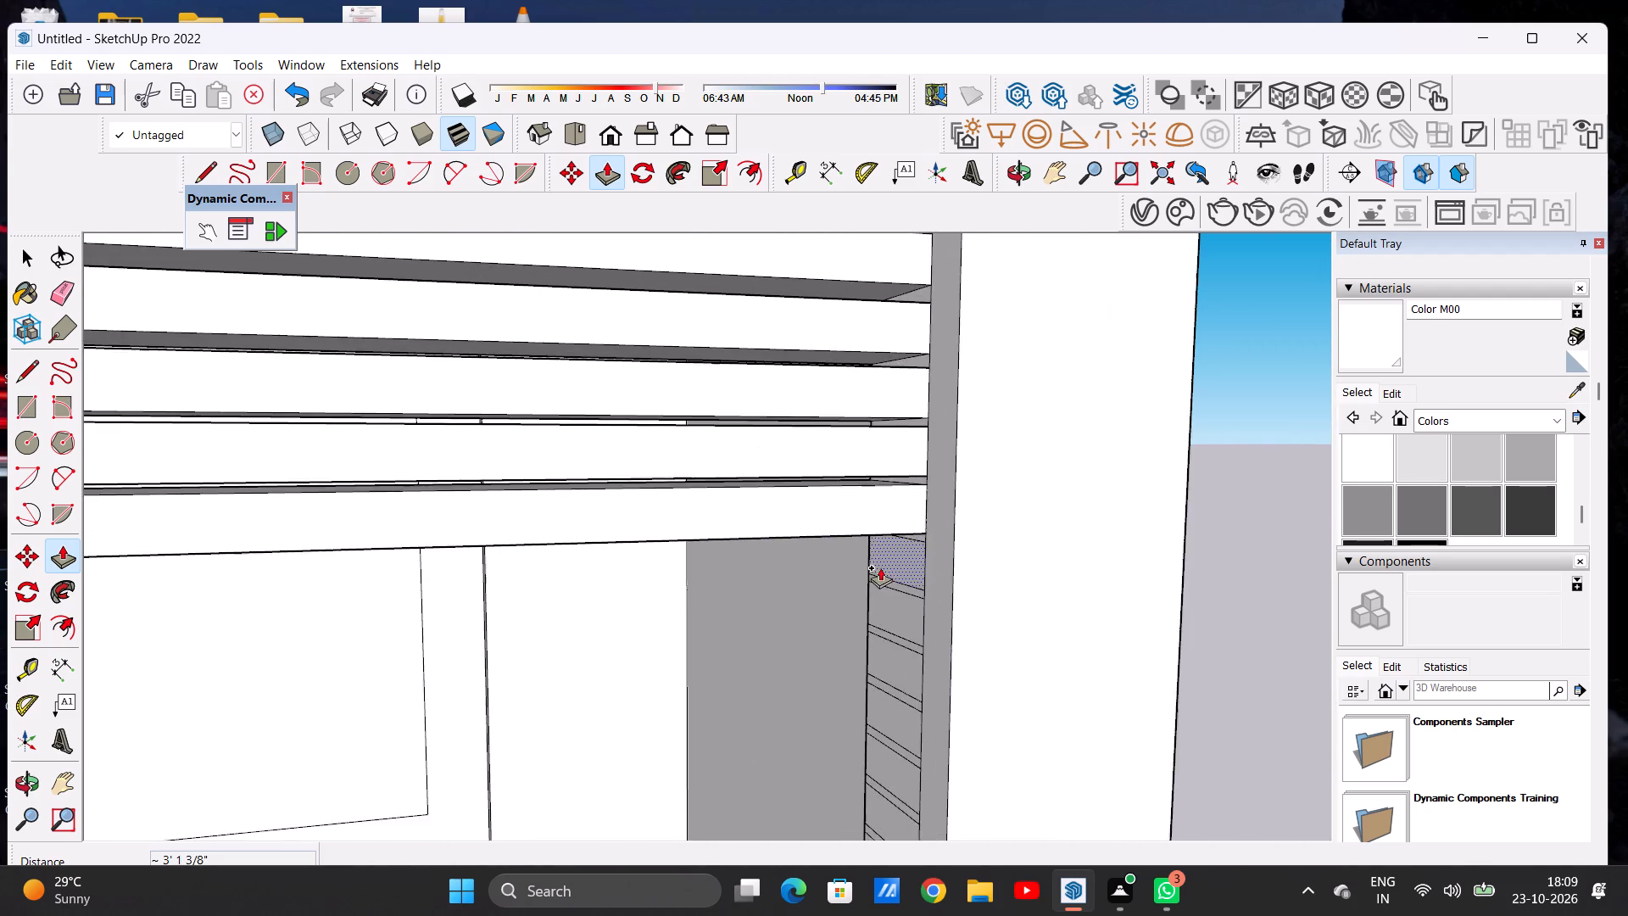
scroll(880, 567, "up", 8)
left_click(912, 561)
scroll(704, 611, "down", 19)
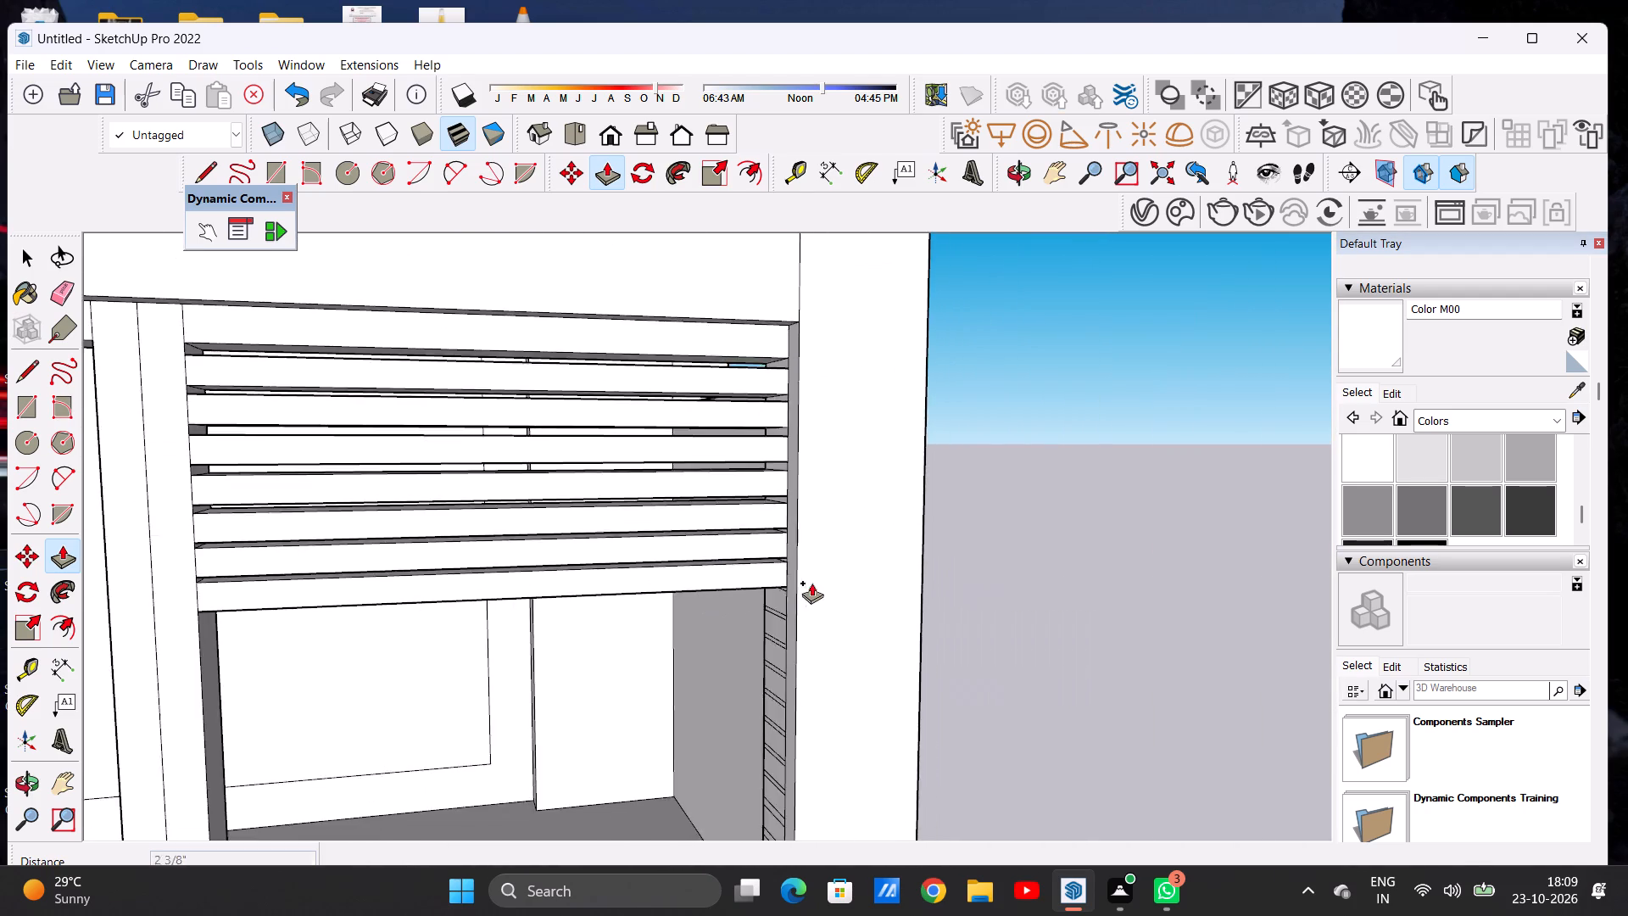
scroll(811, 583, "down", 4)
scroll(594, 610, "up", 6)
middle_click_drag(569, 603, 527, 575)
scroll(501, 576, "up", 7)
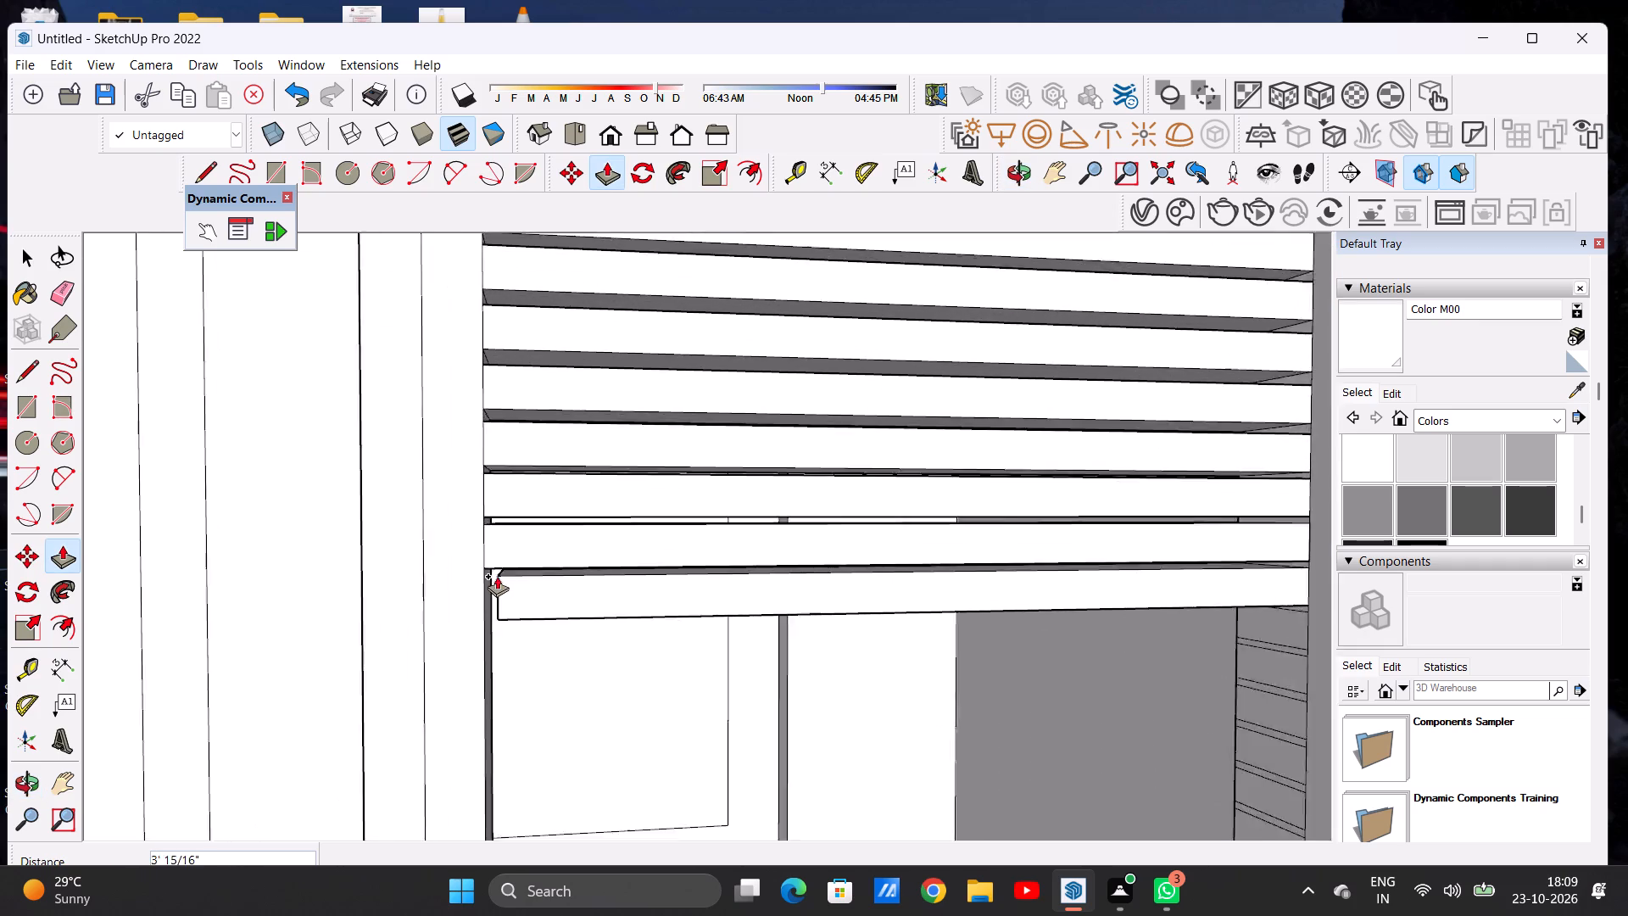
scroll(497, 576, "up", 4)
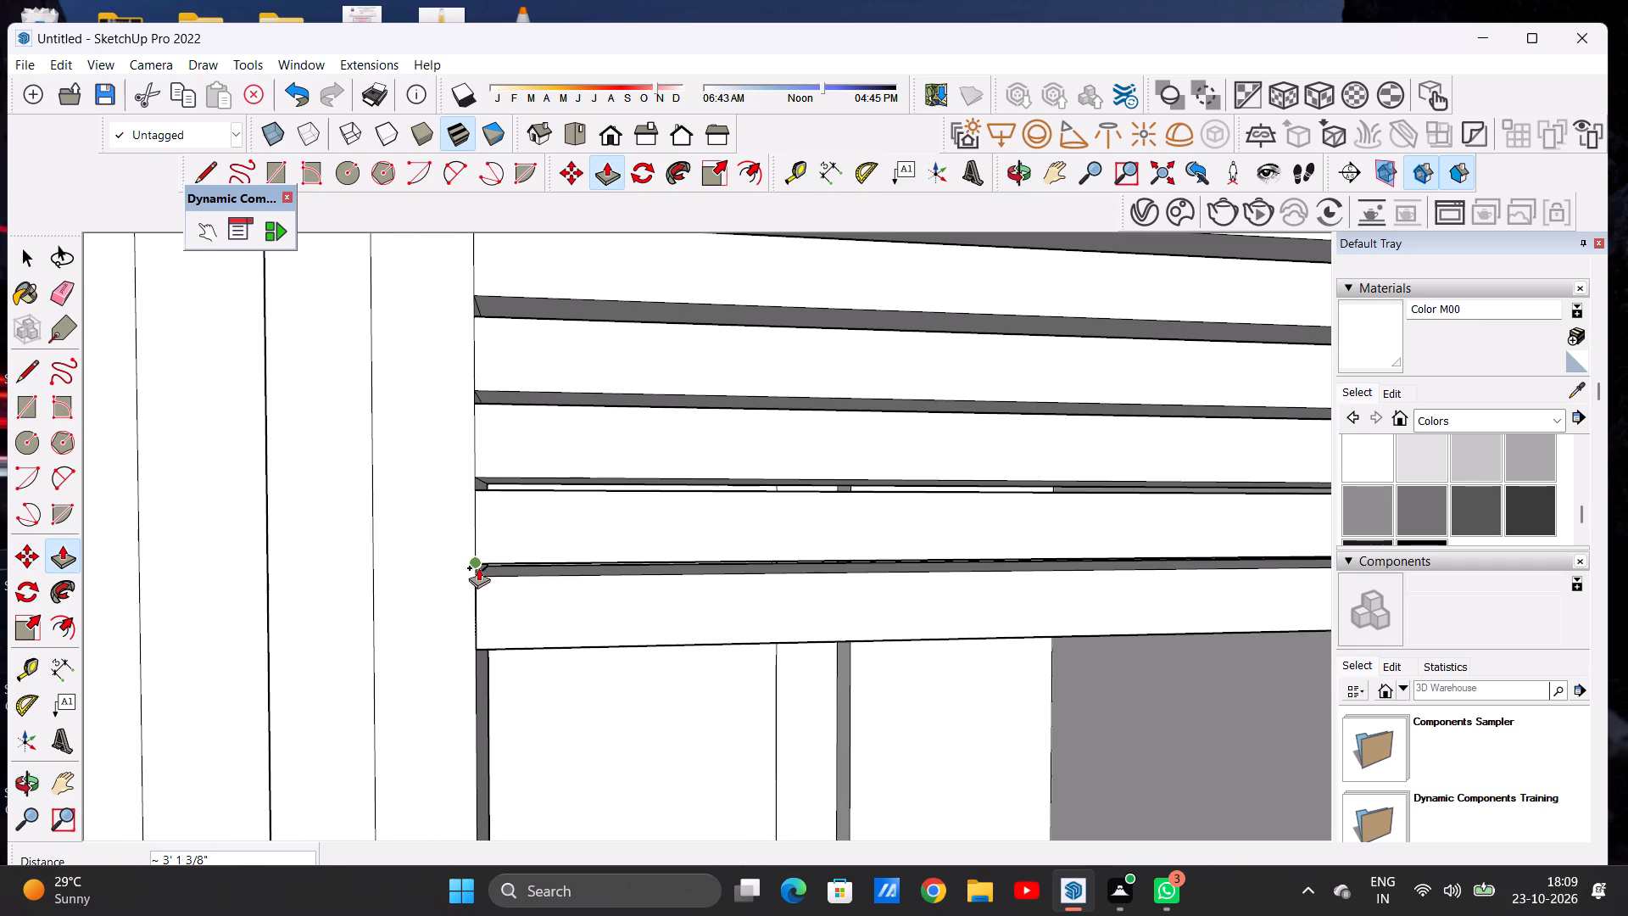
left_click(478, 567)
Push/Pull the ninth rectangle from the top on the corner pillar about 3' 1 3/8" to the middle post.
scroll(660, 549, "down", 8)
scroll(672, 541, "up", 1)
scroll(683, 494, "down", 16)
middle_click_drag(725, 595, 840, 586)
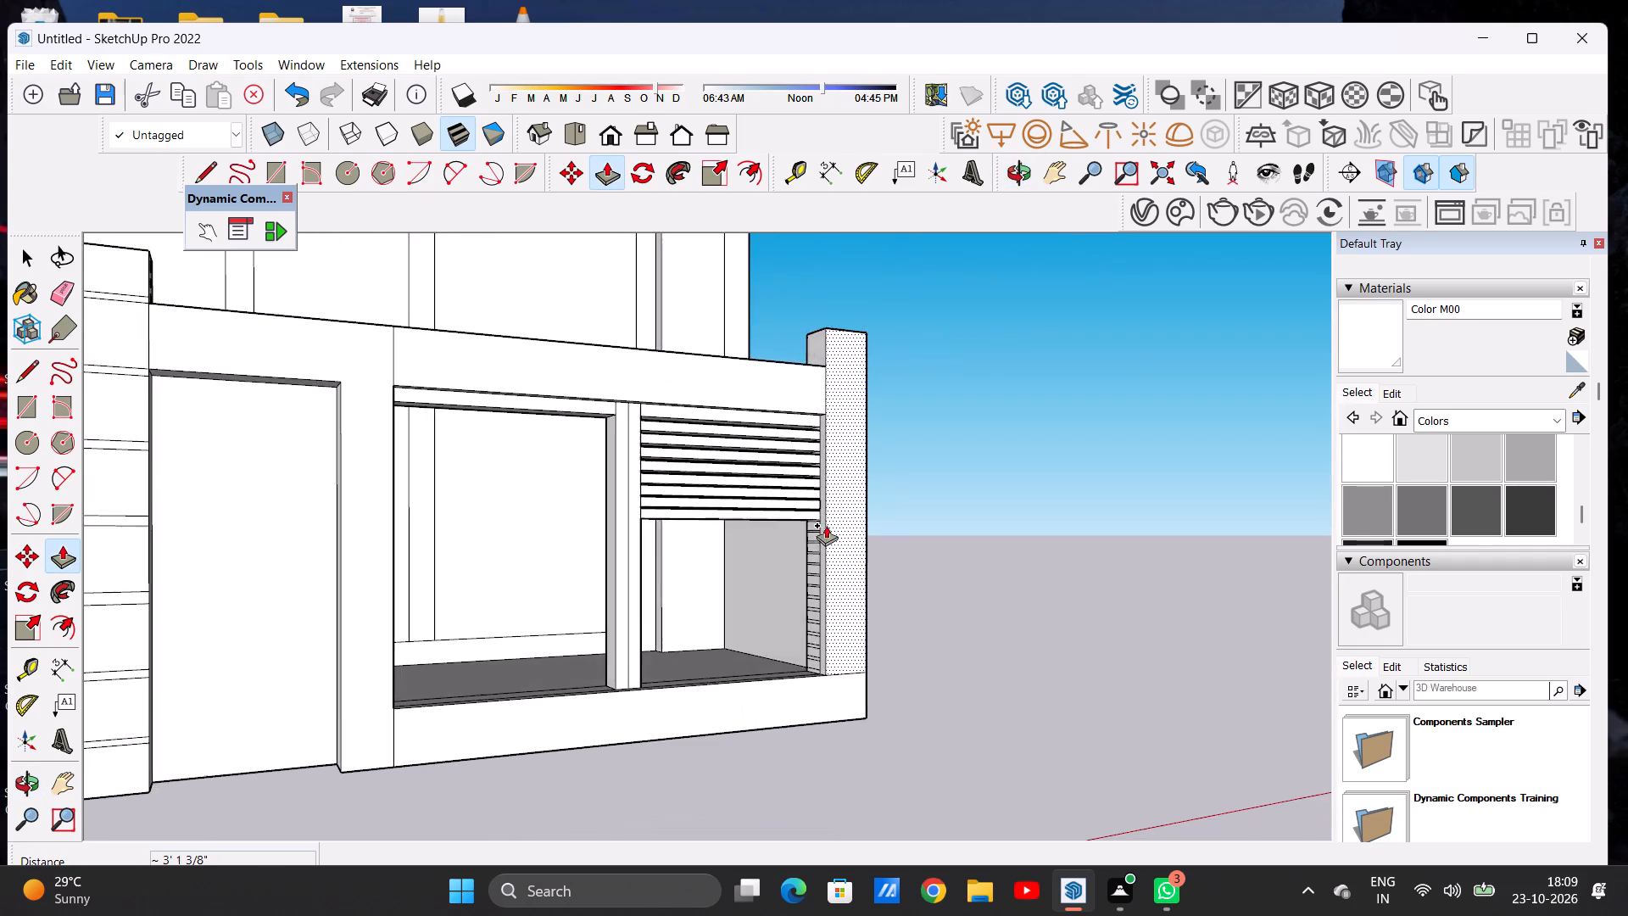
scroll(829, 515, "up", 14)
scroll(788, 556, "down", 1)
scroll(788, 556, "up", 6)
left_click(807, 516)
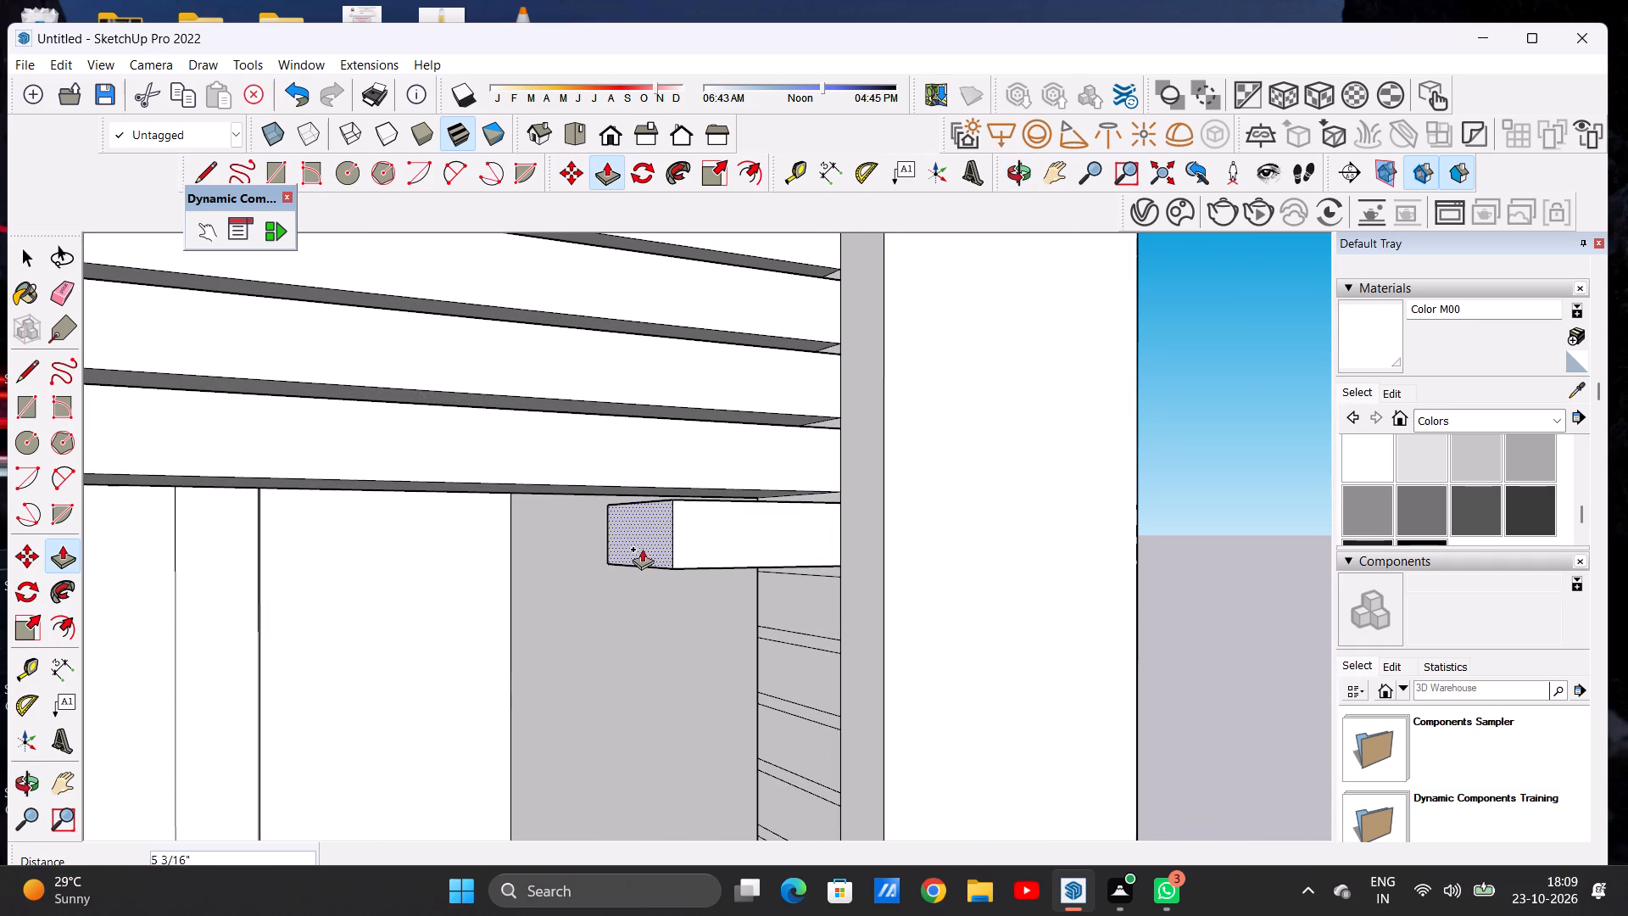
scroll(634, 561, "down", 20)
scroll(634, 561, "down", 2)
middle_click_drag(644, 546, 542, 521)
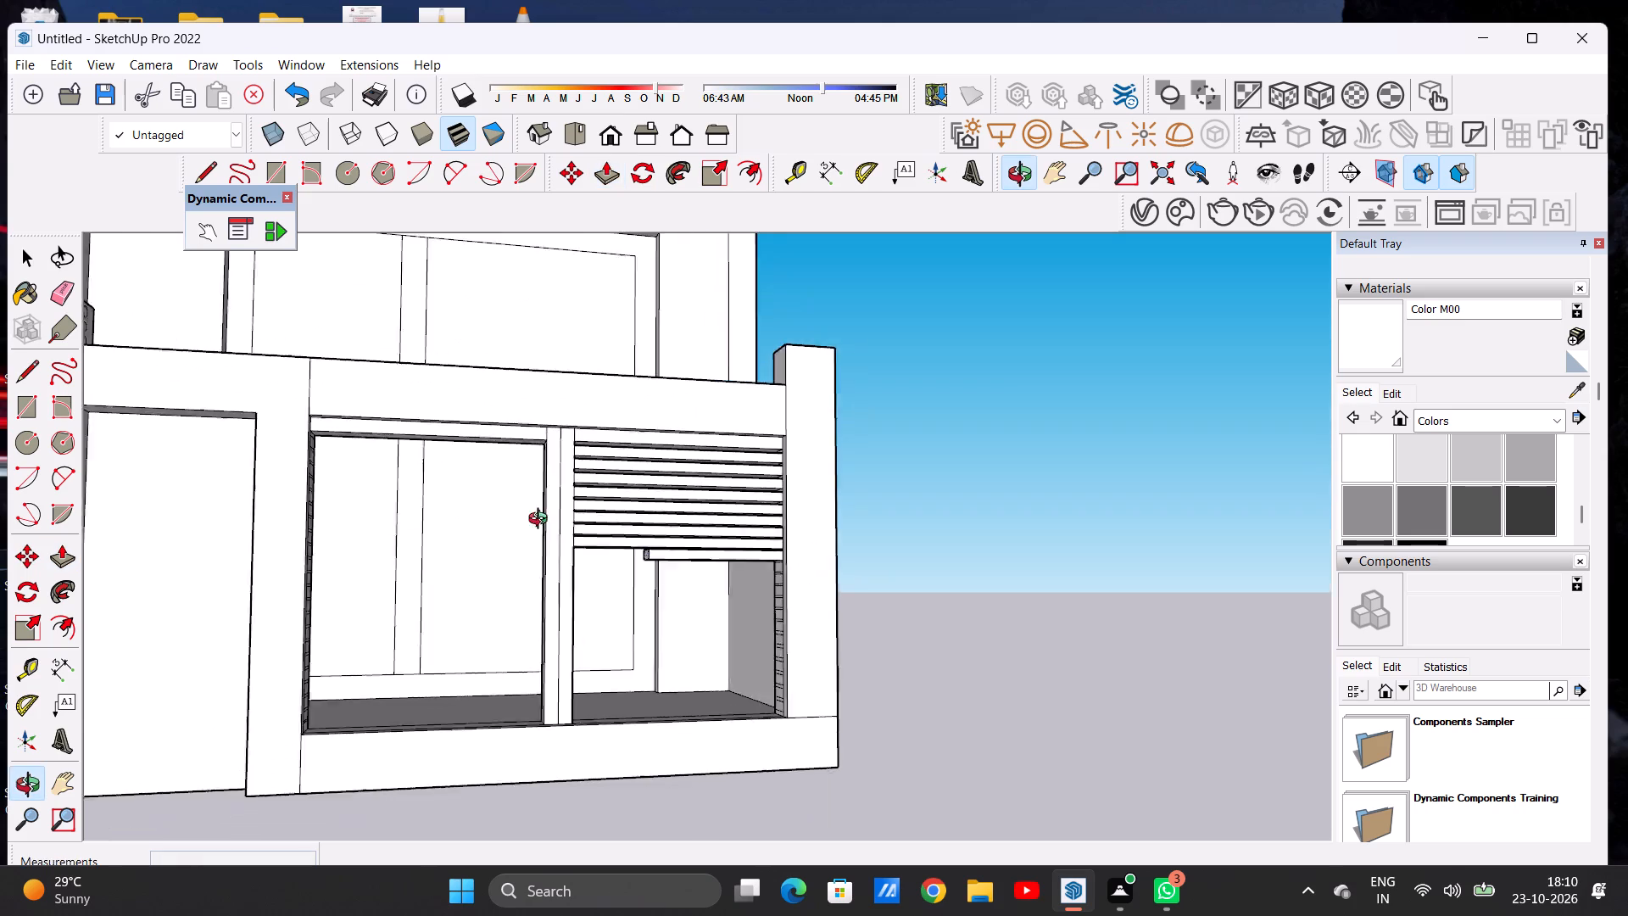
middle_click_drag(542, 521, 492, 525)
scroll(605, 559, "up", 11)
scroll(578, 556, "down", 1)
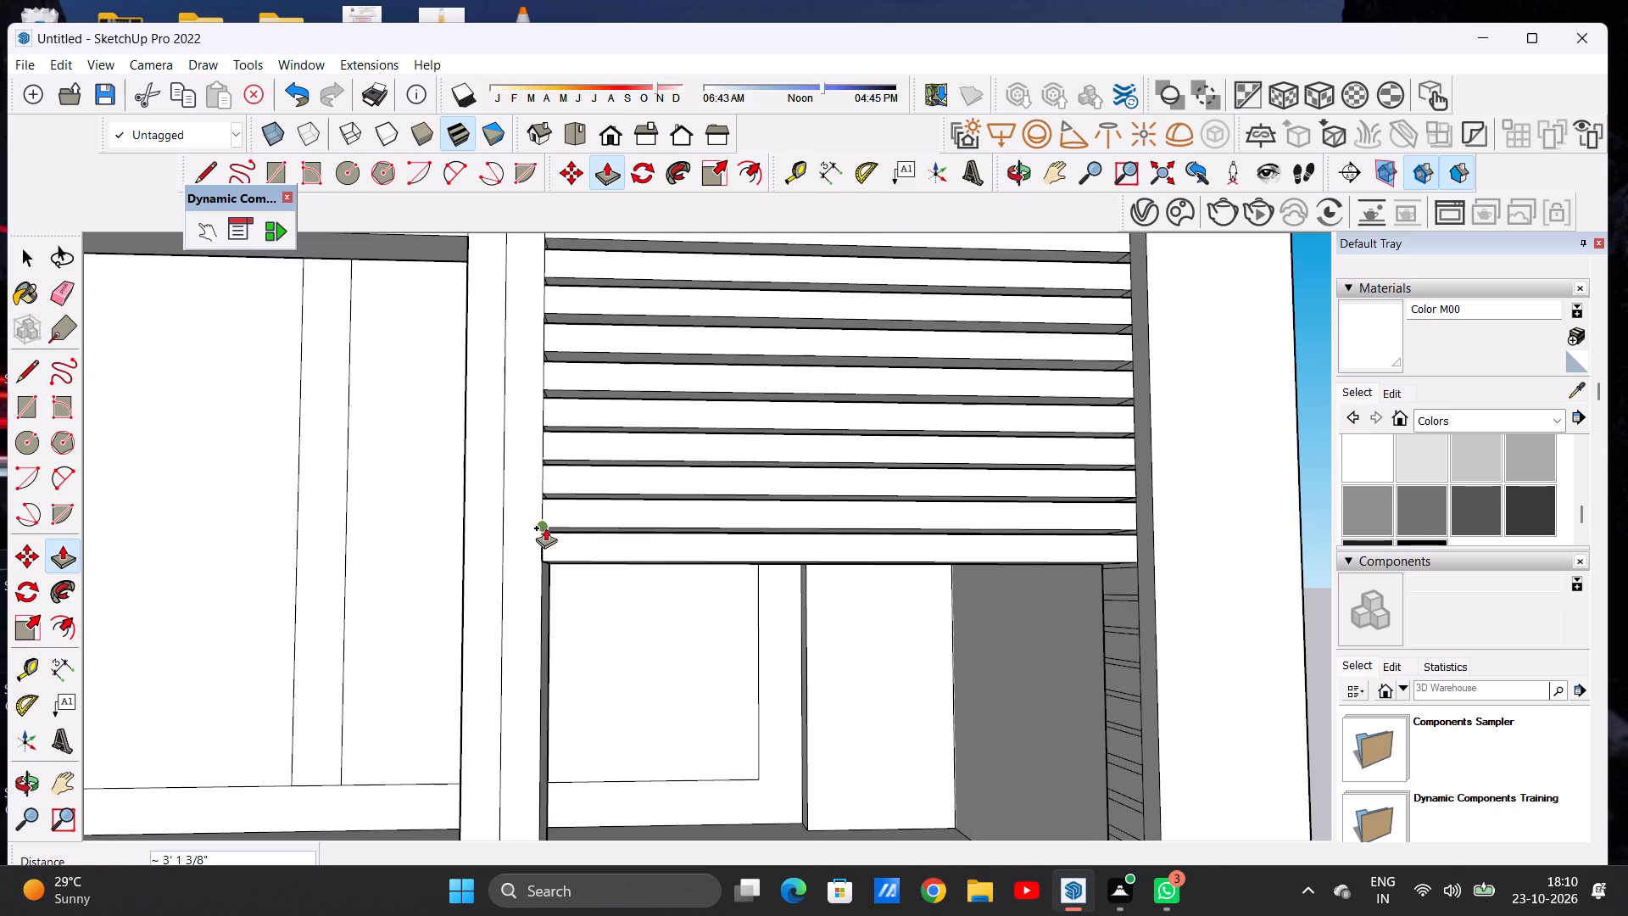
left_click(545, 526)
Push/Pull the tenth rectangle from the top on the corner pillar about 3' 1 3/8" to the middle post.
scroll(740, 434, "down", 7)
middle_click_drag(882, 572, 954, 650)
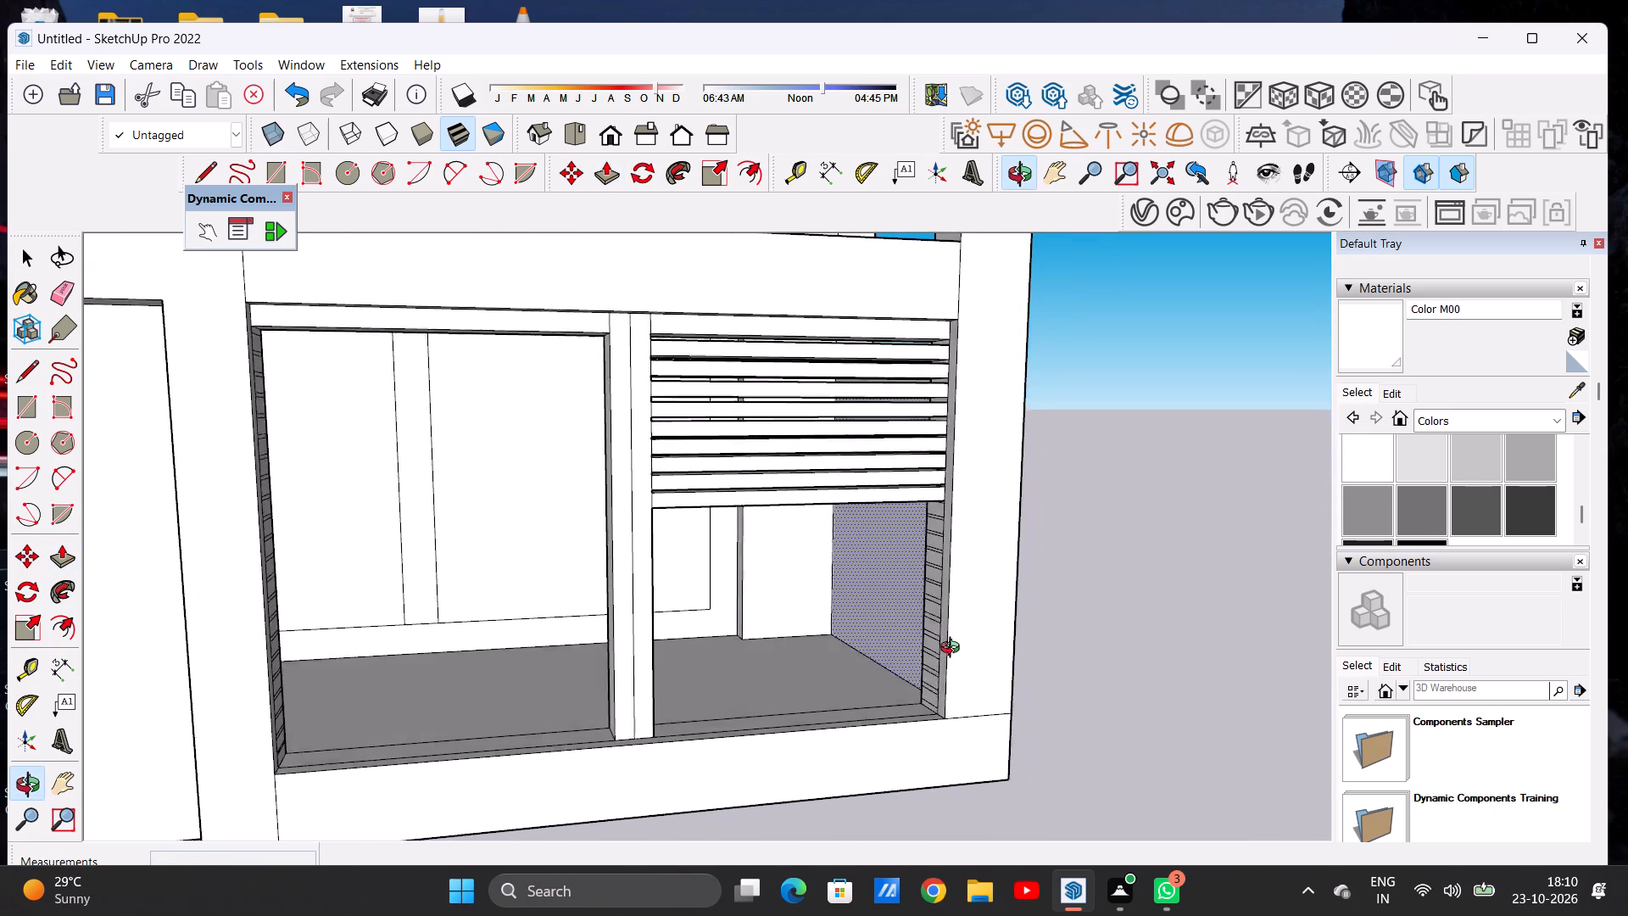
middle_click_drag(954, 650, 954, 654)
scroll(929, 522, "up", 5)
scroll(929, 522, "down", 1)
scroll(929, 522, "up", 8)
left_click(939, 494)
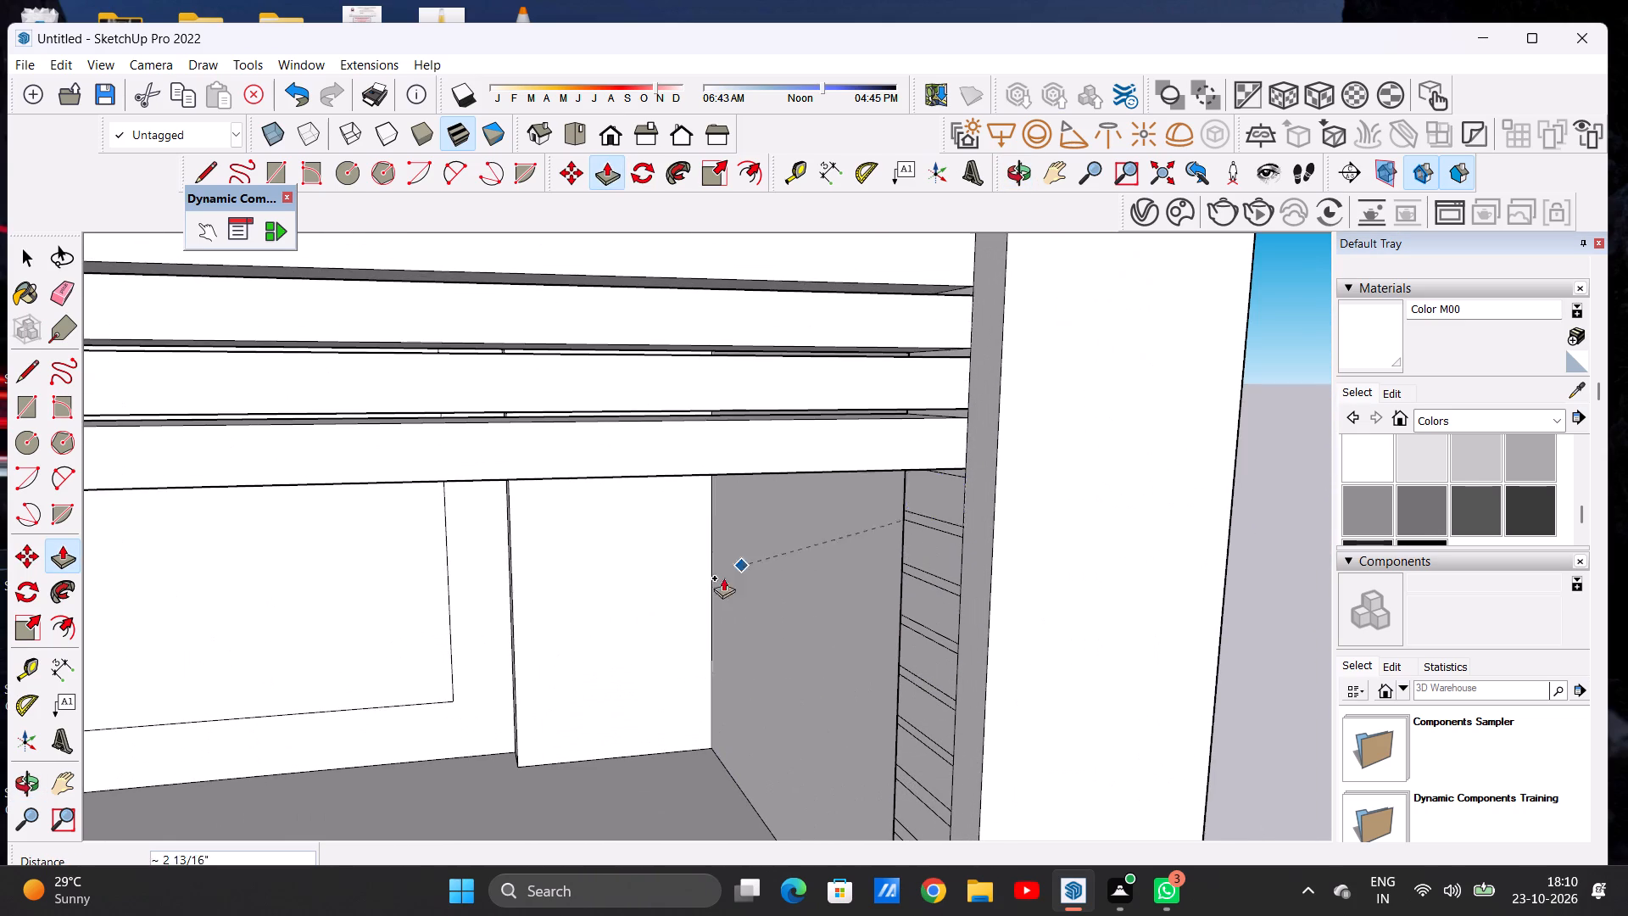
scroll(790, 585, "down", 16)
middle_click_drag(713, 572, 623, 557)
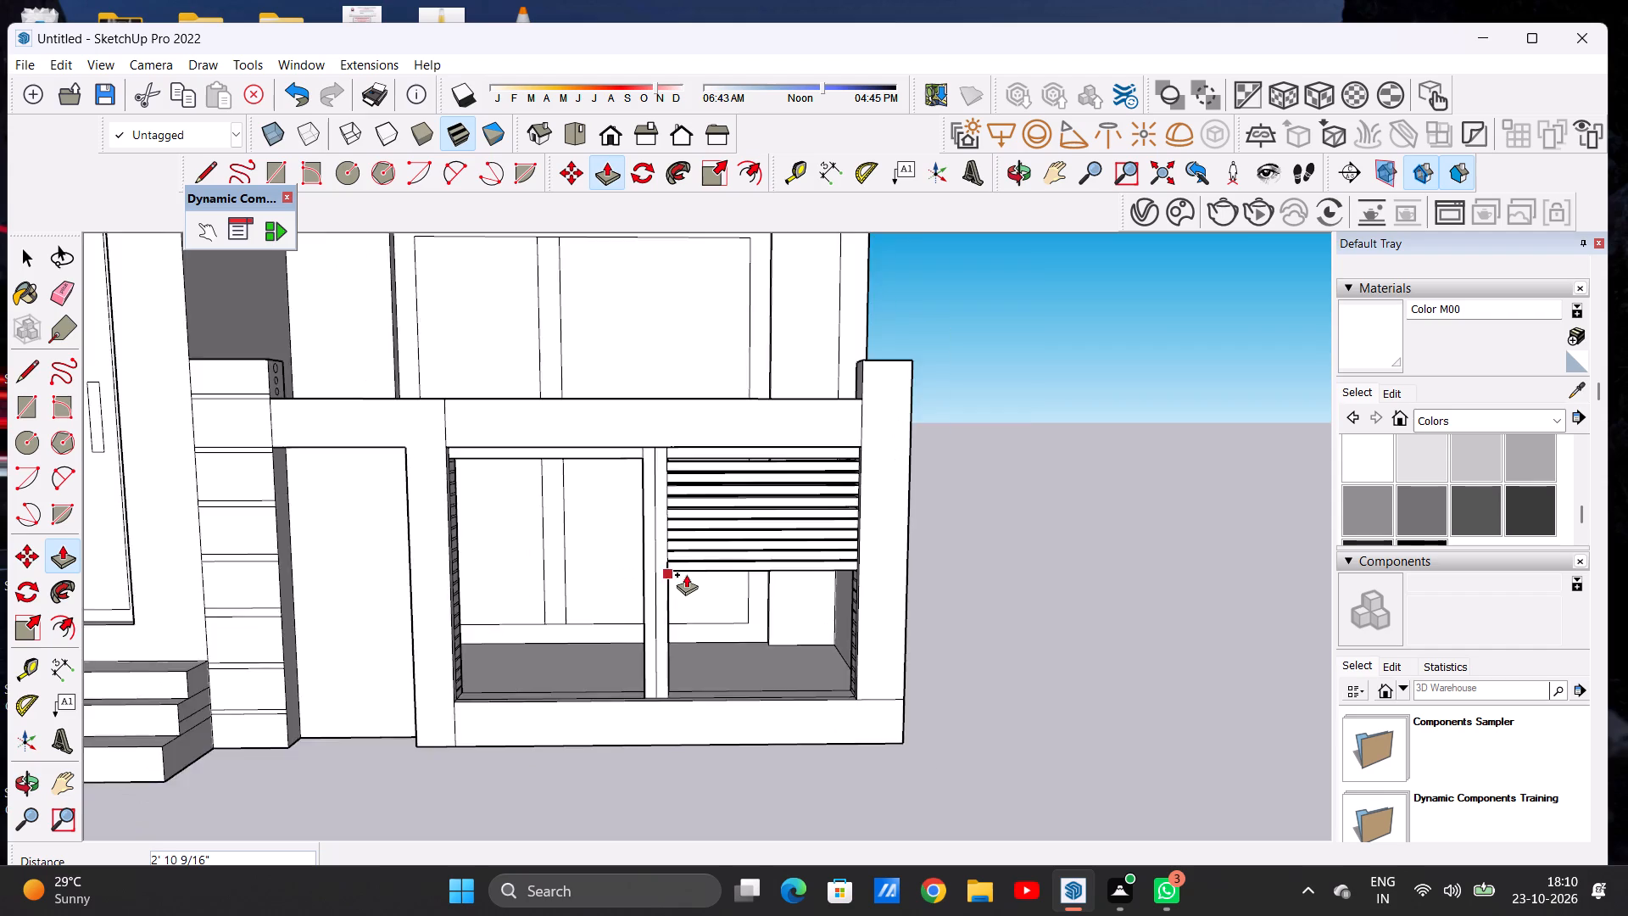
scroll(686, 574, "up", 20)
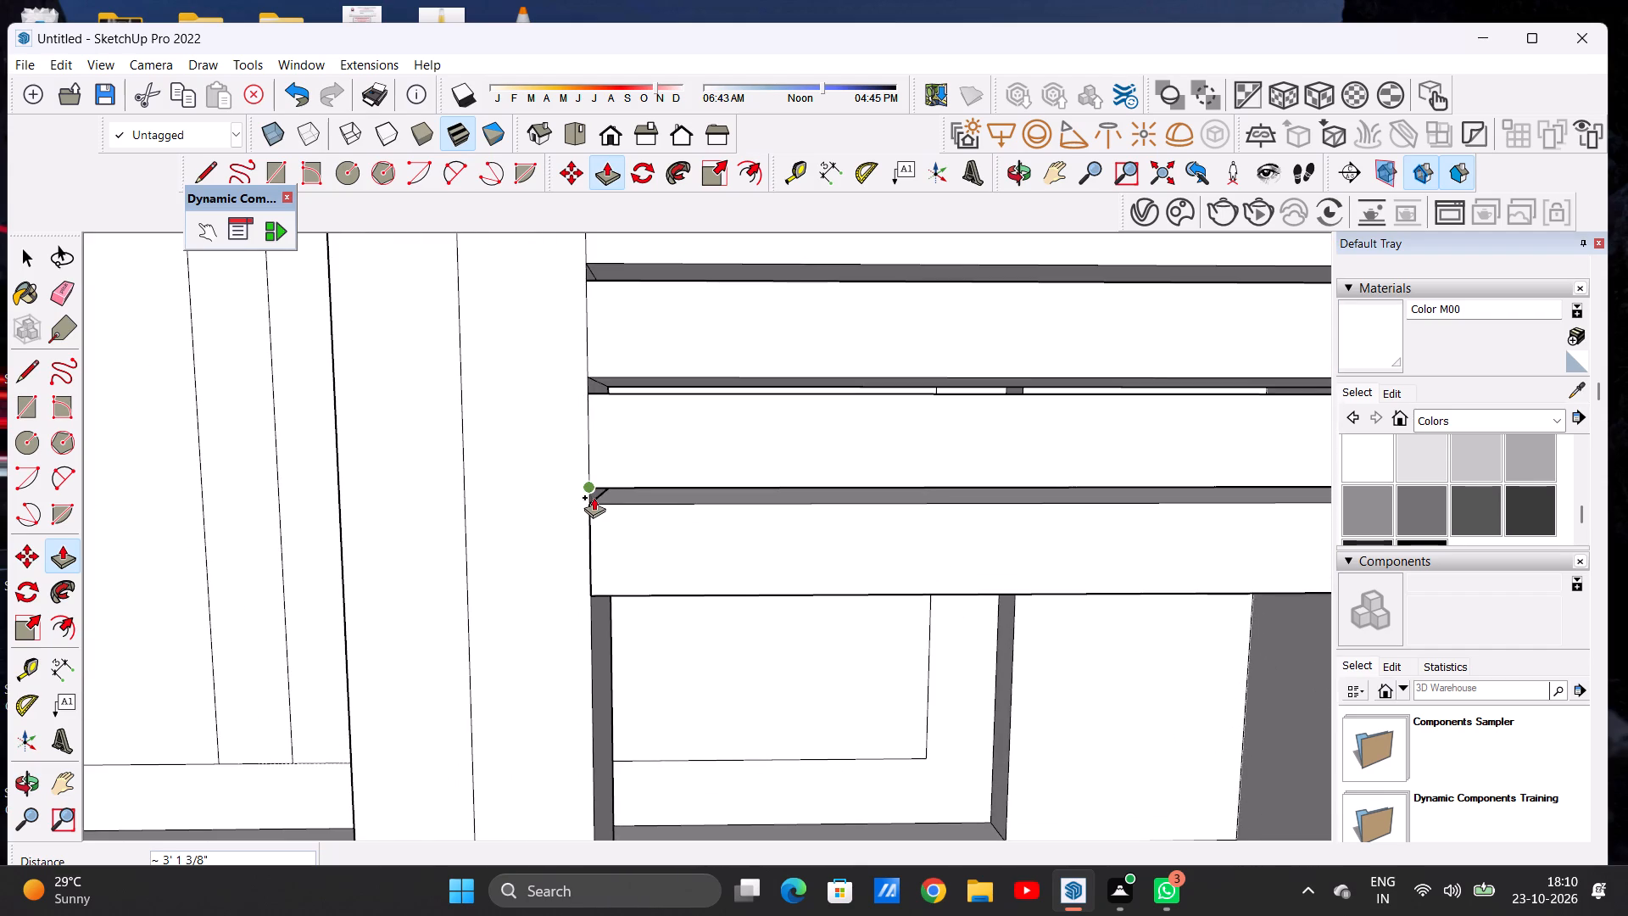
left_click(594, 497)
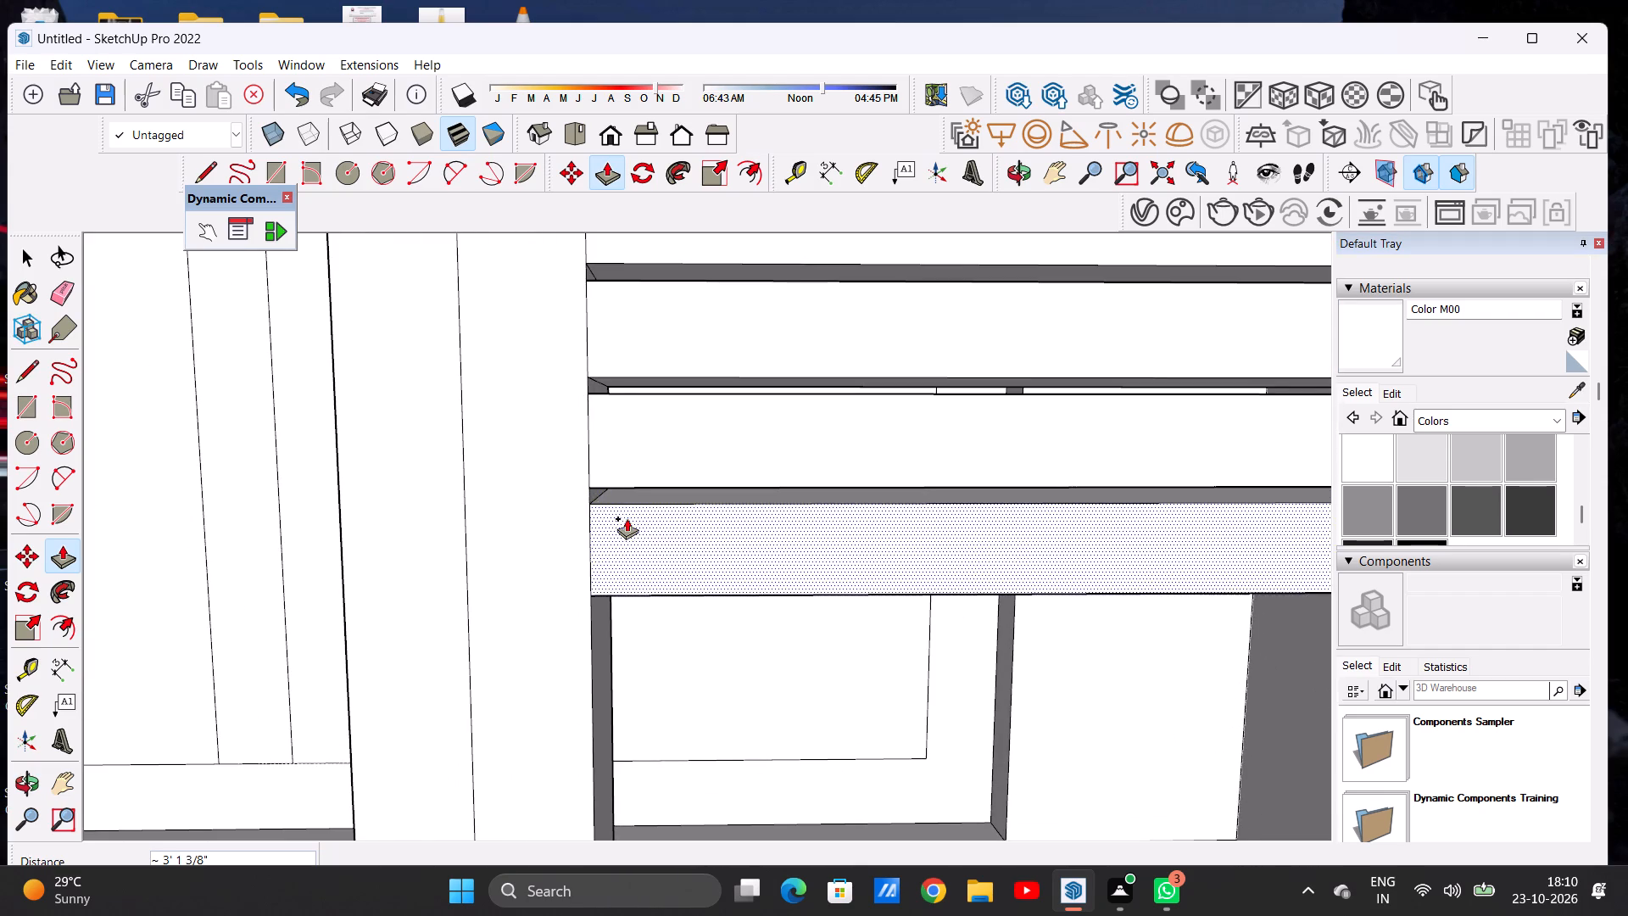
Push/Pull the eleventh rectangle from the top on the corner pillar about 3' 1 3/8" to the middle post.
scroll(639, 536, "down", 20)
scroll(639, 536, "down", 2)
scroll(834, 540, "up", 8)
middle_click_drag(846, 521, 877, 532)
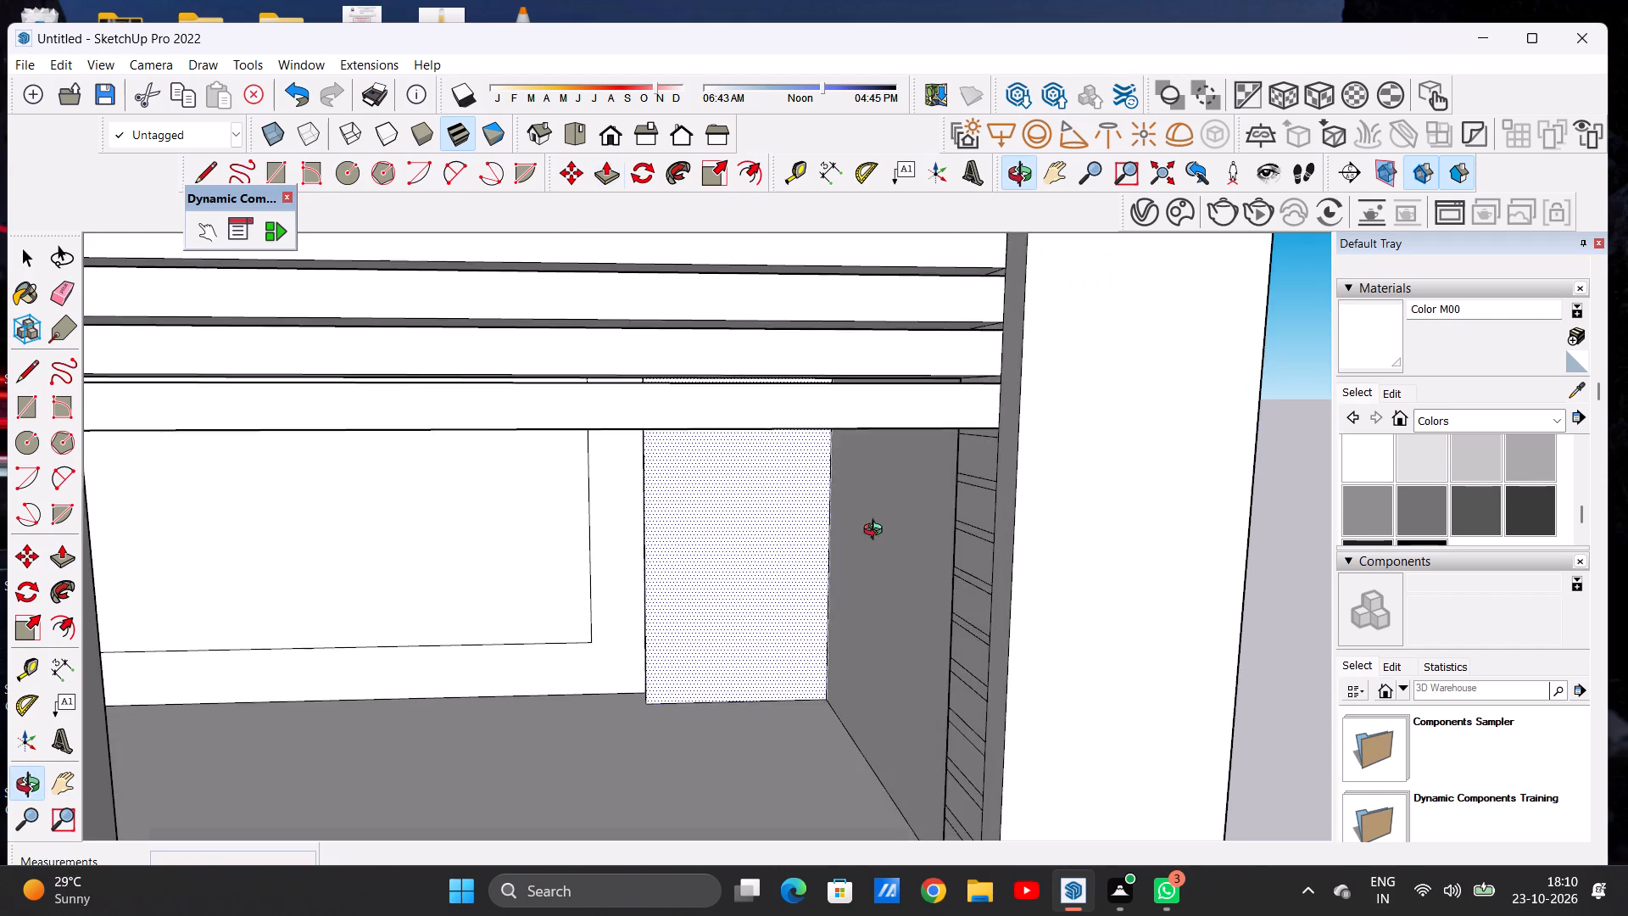
middle_click_drag(877, 532, 881, 532)
scroll(984, 459, "down", 1)
scroll(984, 459, "up", 2)
scroll(984, 459, "down", 1)
scroll(984, 459, "up", 2)
left_click(1001, 455)
scroll(946, 481, "down", 11)
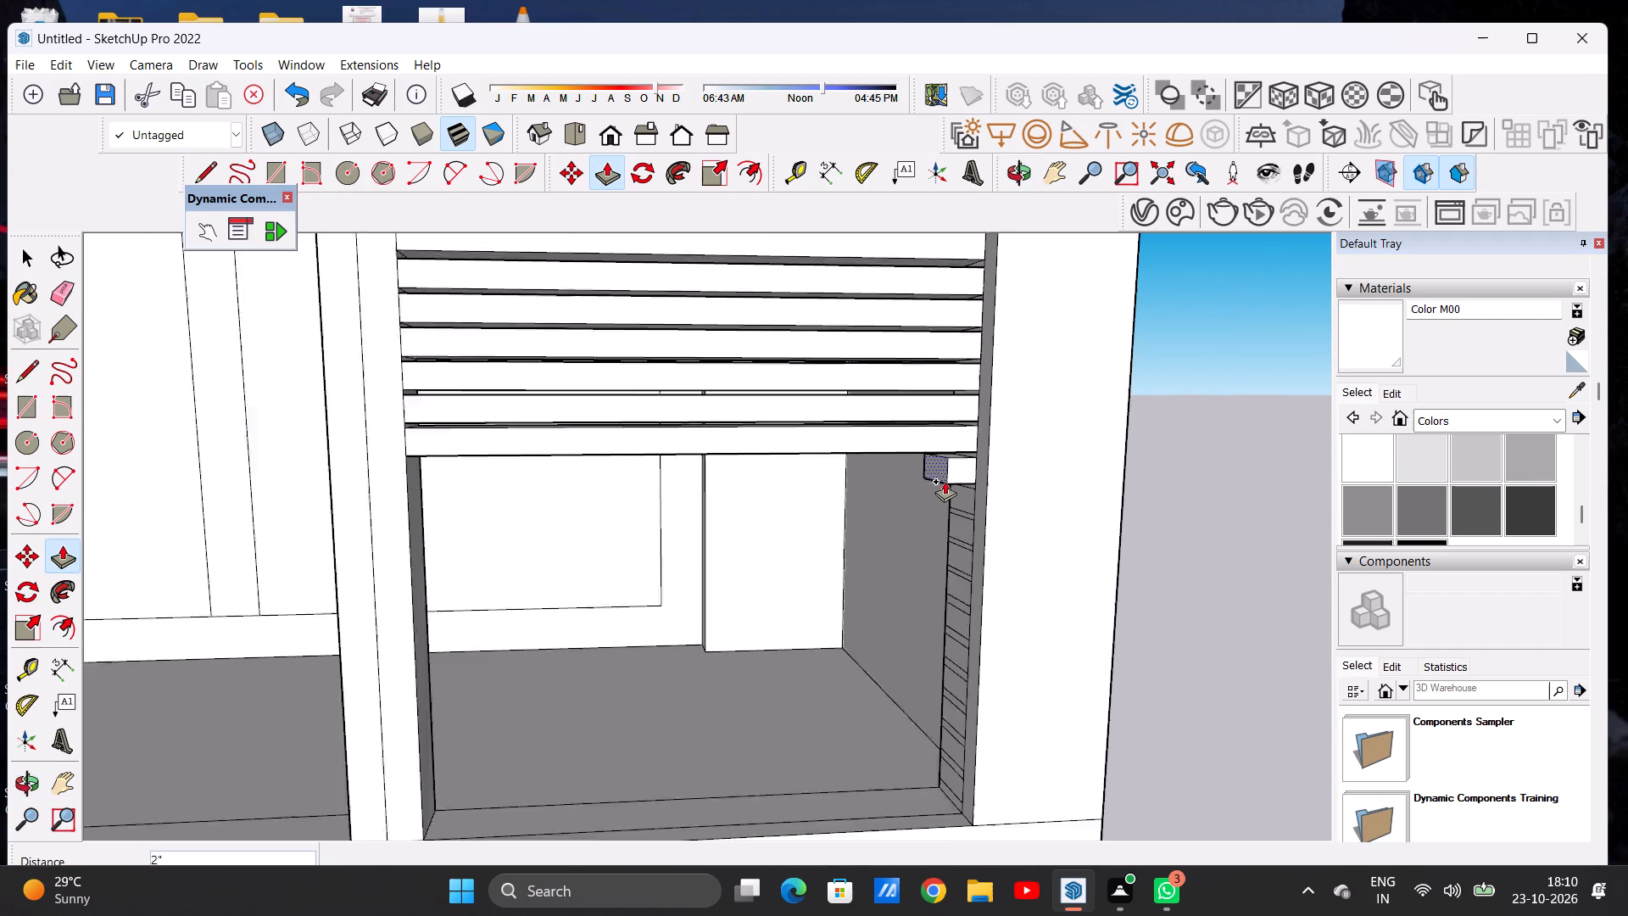
scroll(945, 481, "down", 3)
middle_click_drag(645, 473, 604, 466)
scroll(678, 473, "up", 7)
scroll(584, 470, "up", 5)
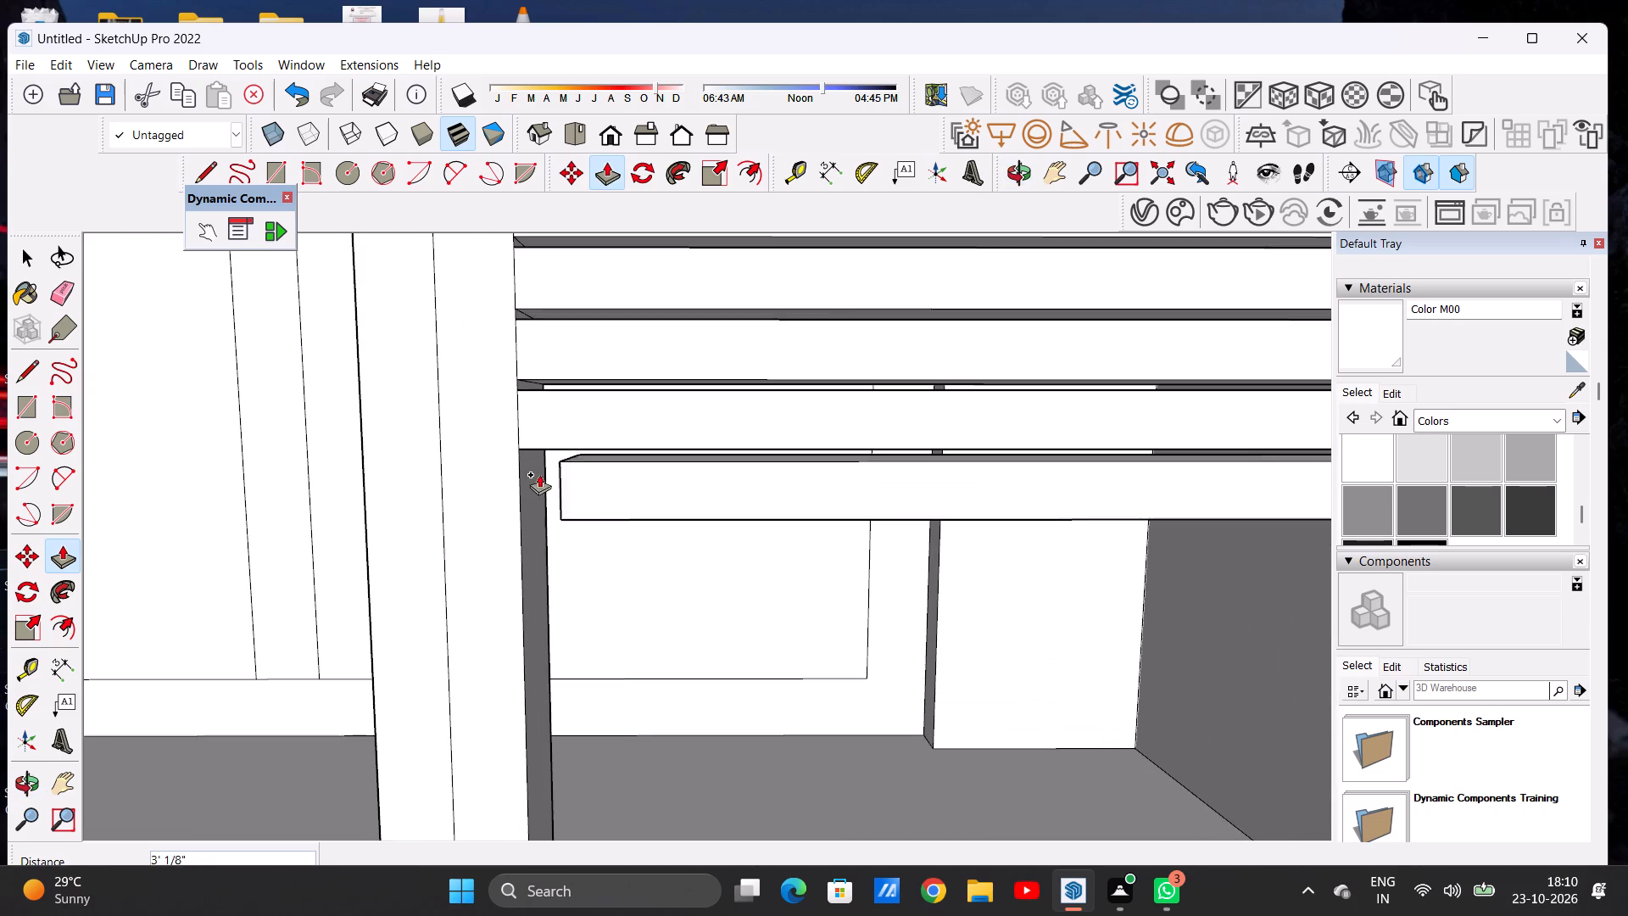
left_click(521, 454)
Push/Pull the twelfth rectangle from the top on the corner pillar about 3' 1 3/8" to the middle post.
scroll(690, 418, "down", 13)
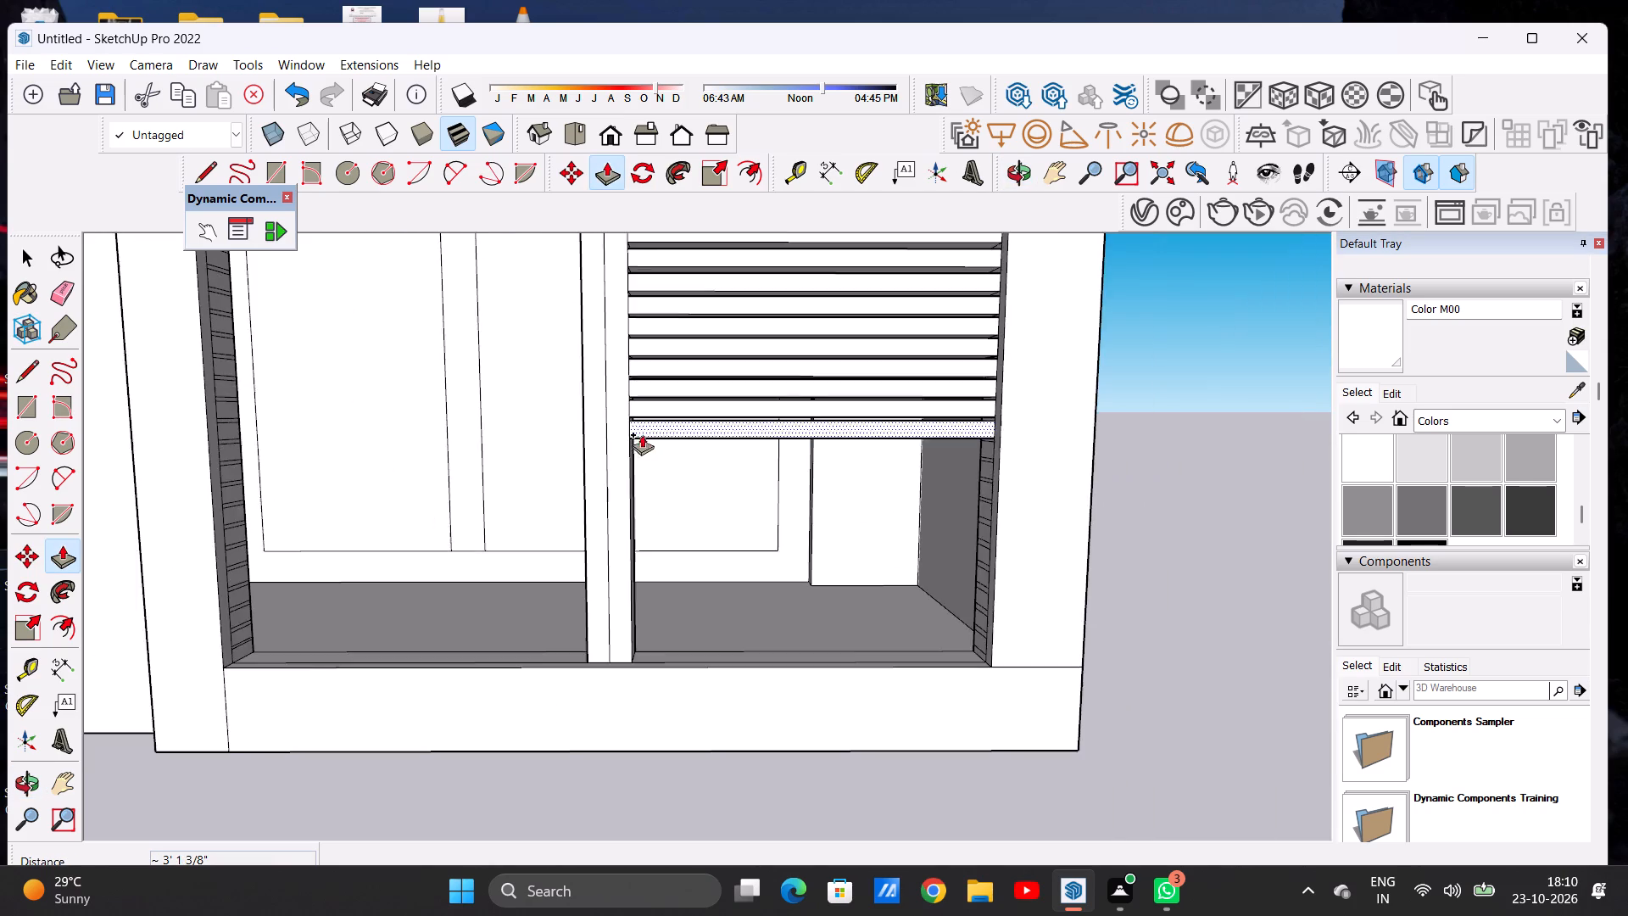
middle_click_drag(736, 522, 865, 522)
scroll(978, 430, "up", 5)
scroll(978, 430, "down", 1)
scroll(978, 430, "up", 1)
scroll(945, 453, "down", 1)
scroll(945, 453, "up", 5)
left_click(942, 458)
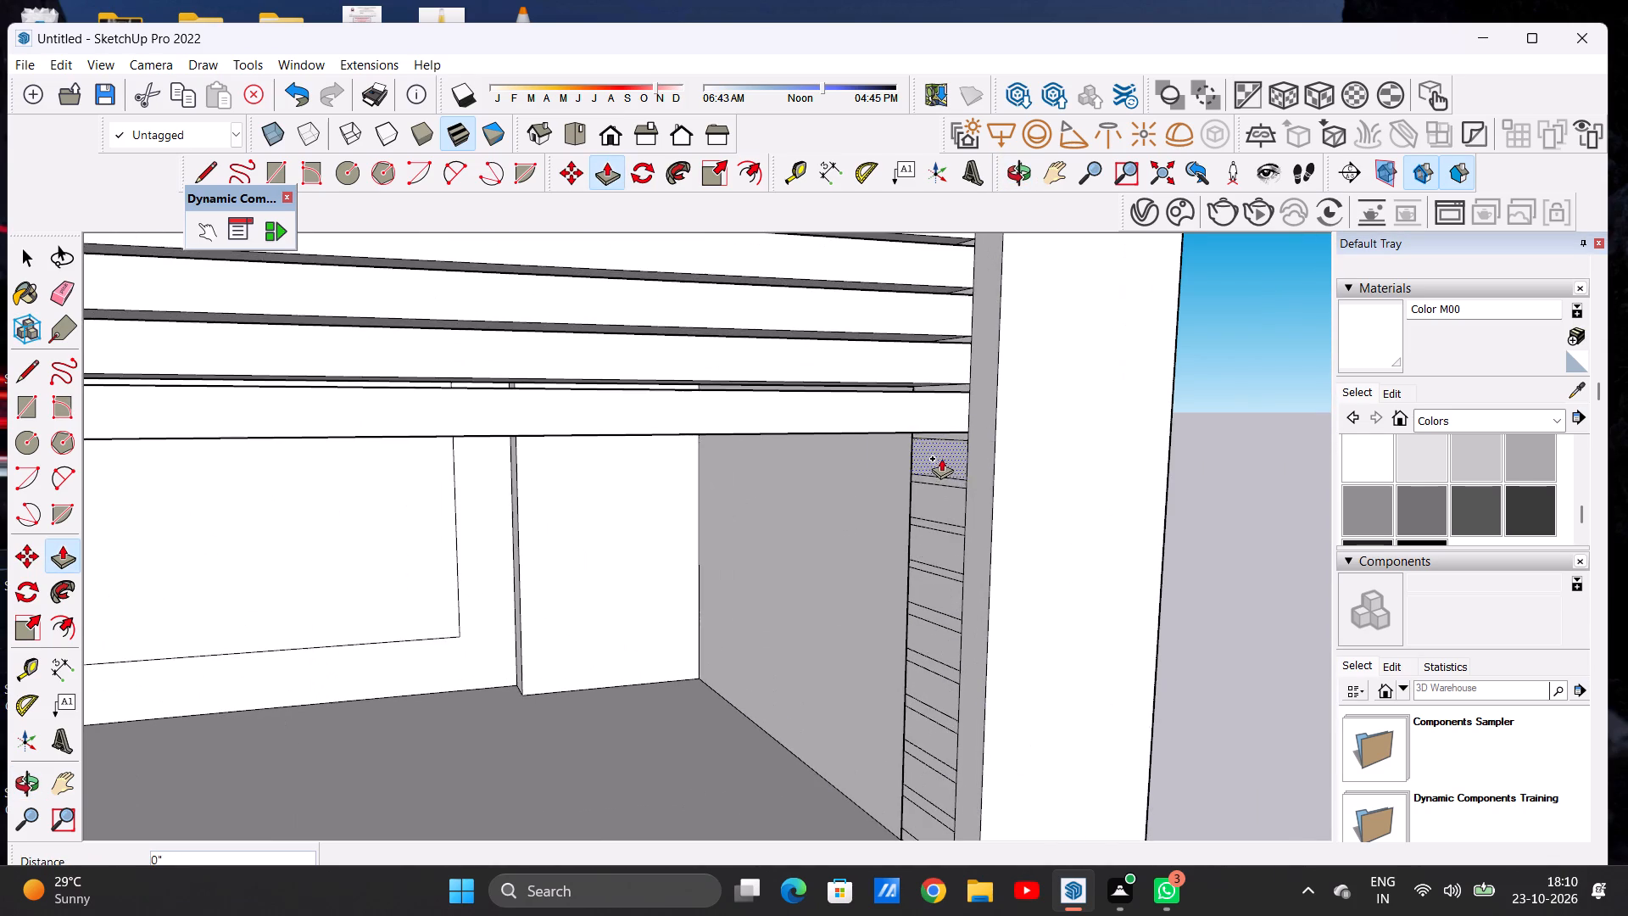
scroll(934, 513, "down", 11)
middle_click_drag(757, 495, 594, 495)
scroll(638, 500, "up", 4)
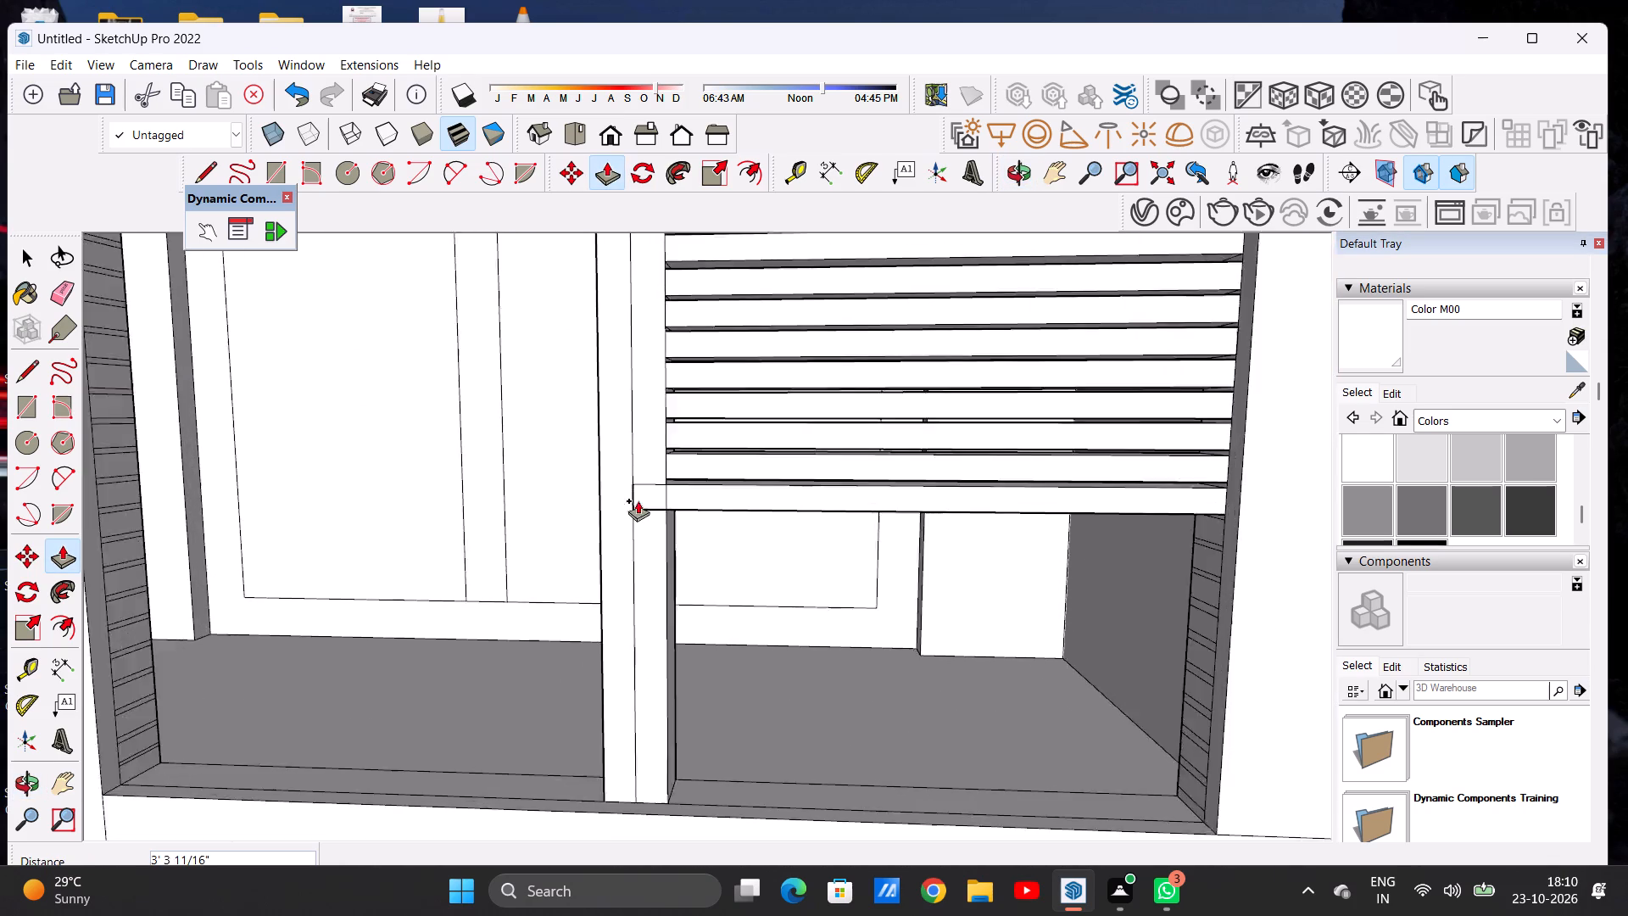
scroll(638, 500, "up", 11)
left_click(674, 455)
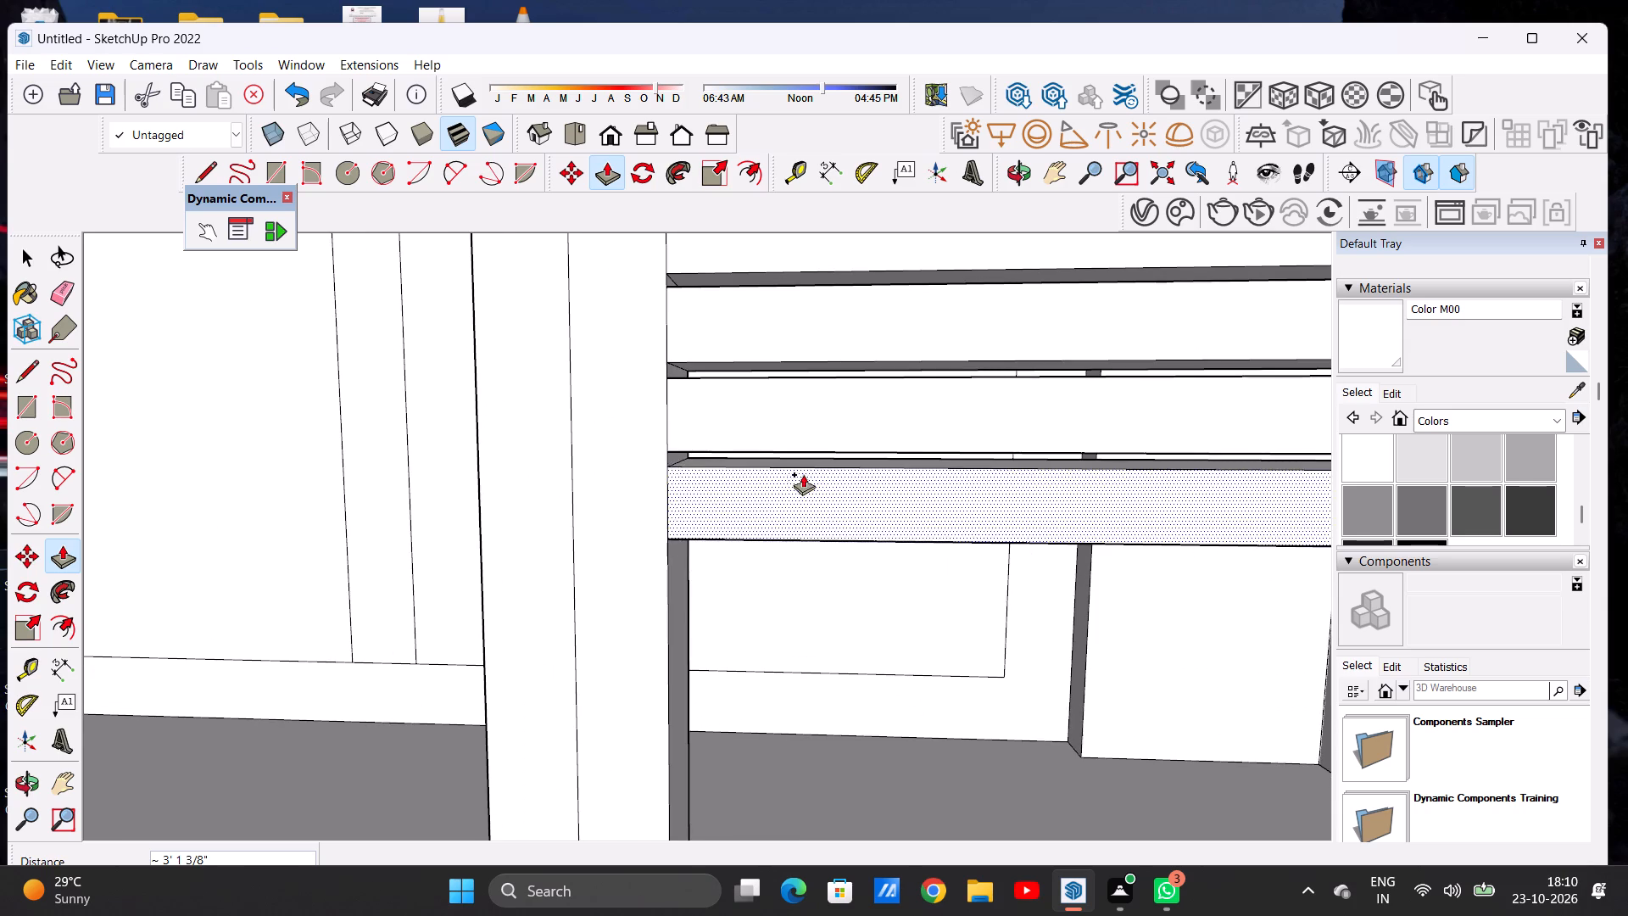
Push/Pull the thirteenth rectangle from the top on the corner pillar about 3' 1 3/8" to the middle post.
scroll(800, 473, "down", 19)
middle_click_drag(822, 516, 944, 525)
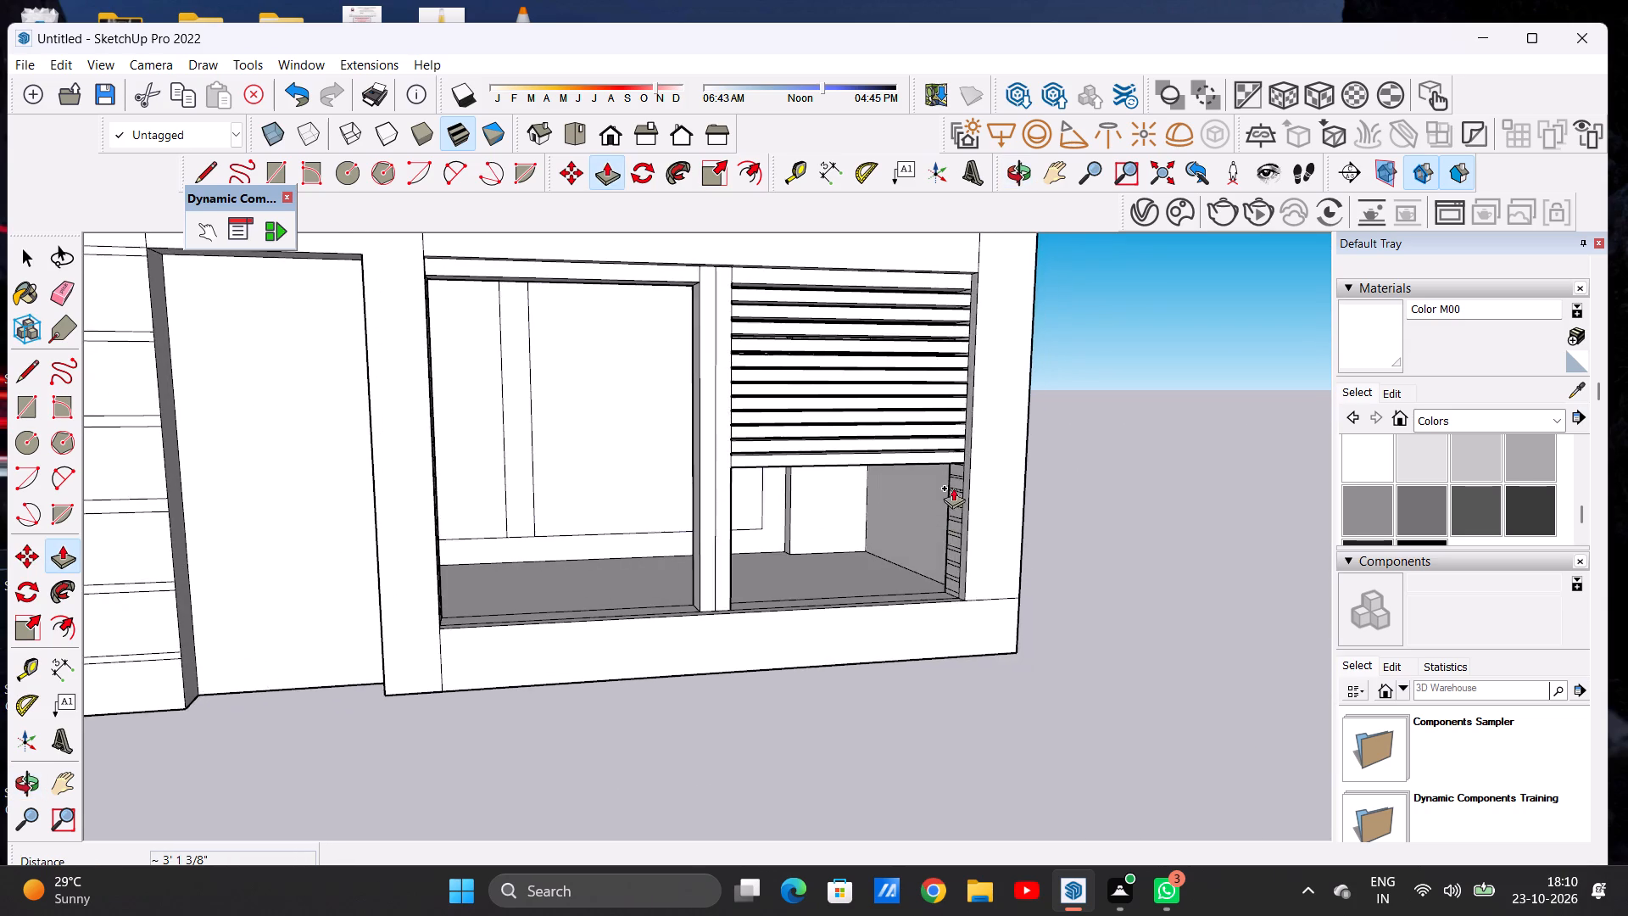
scroll(955, 485, "up", 12)
left_click(960, 451)
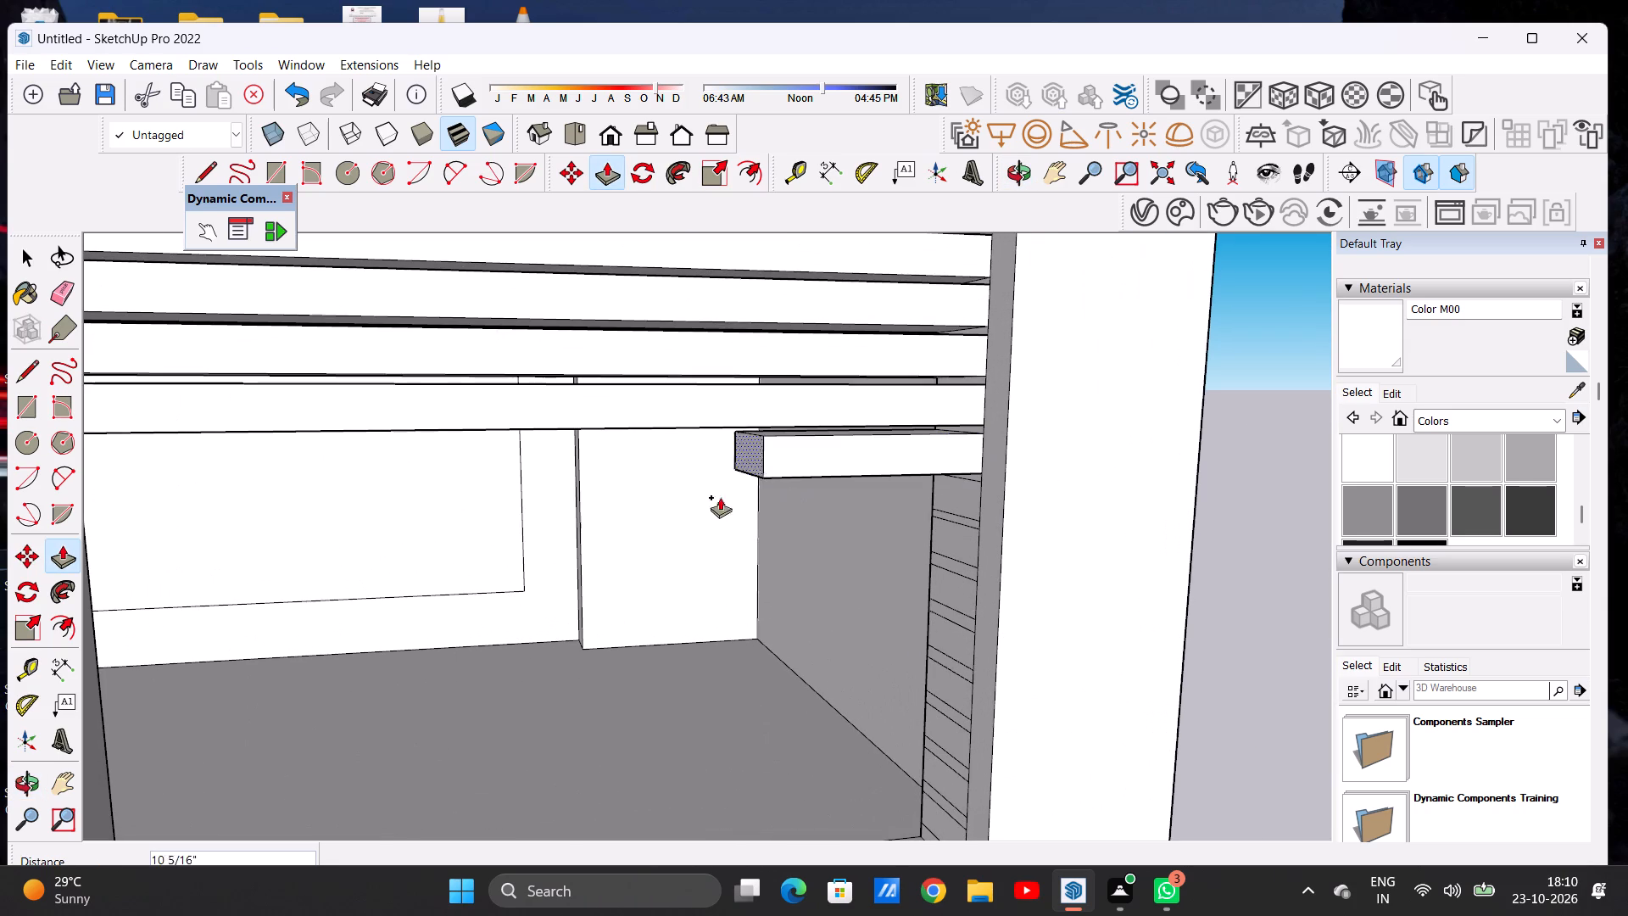
scroll(706, 562, "down", 13)
scroll(594, 538, "up", 10)
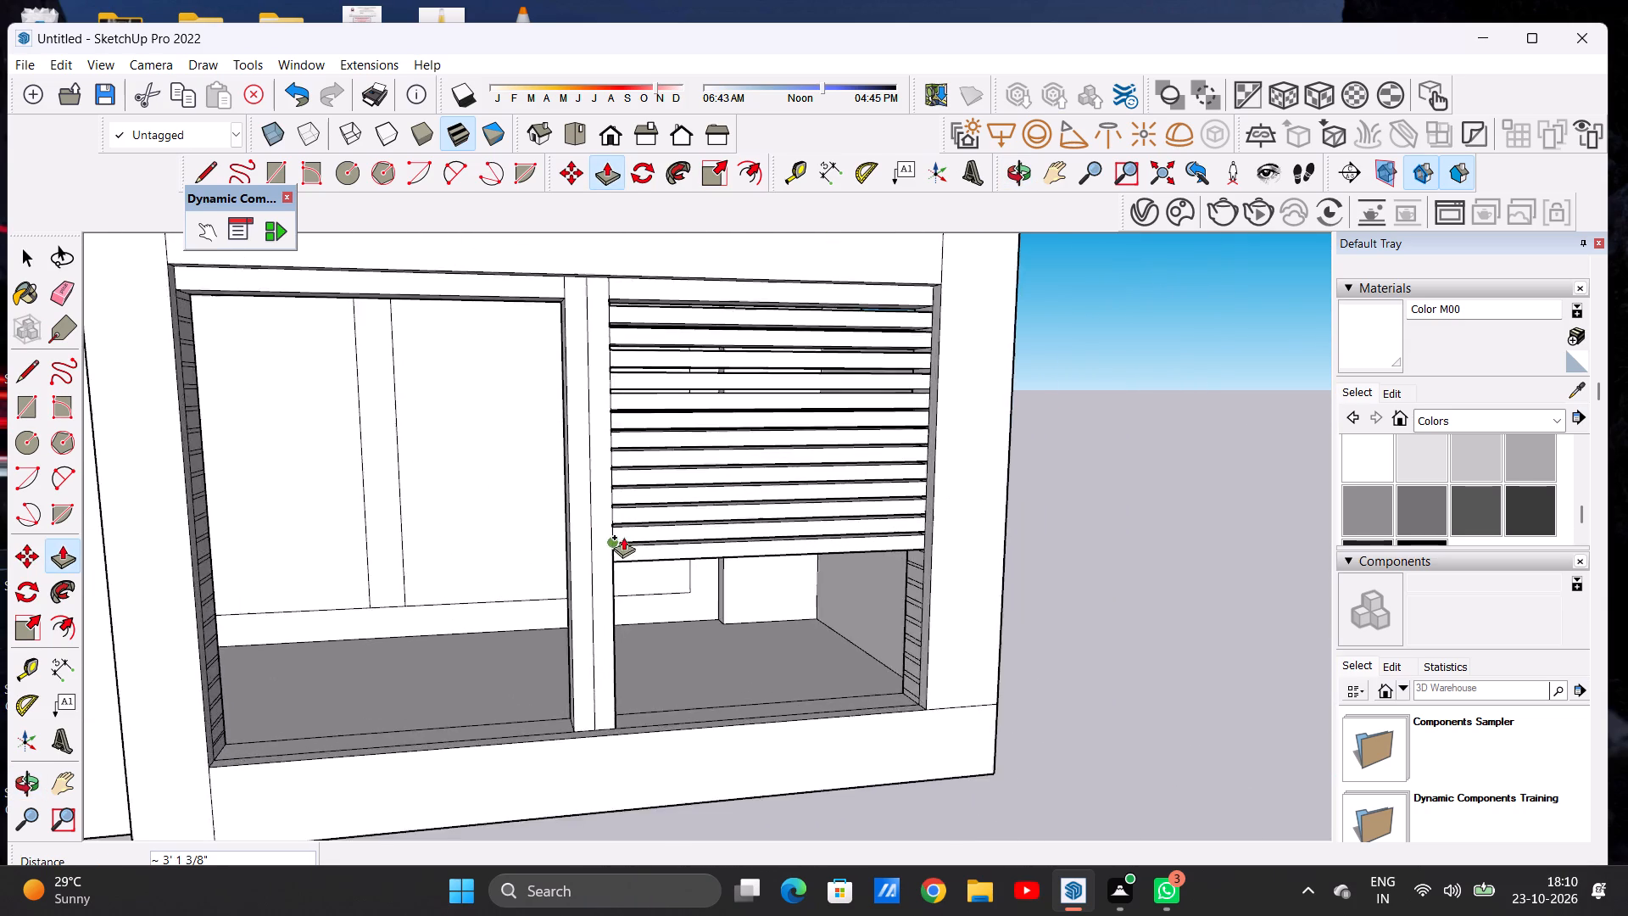
scroll(623, 537, "up", 14)
left_click(562, 585)
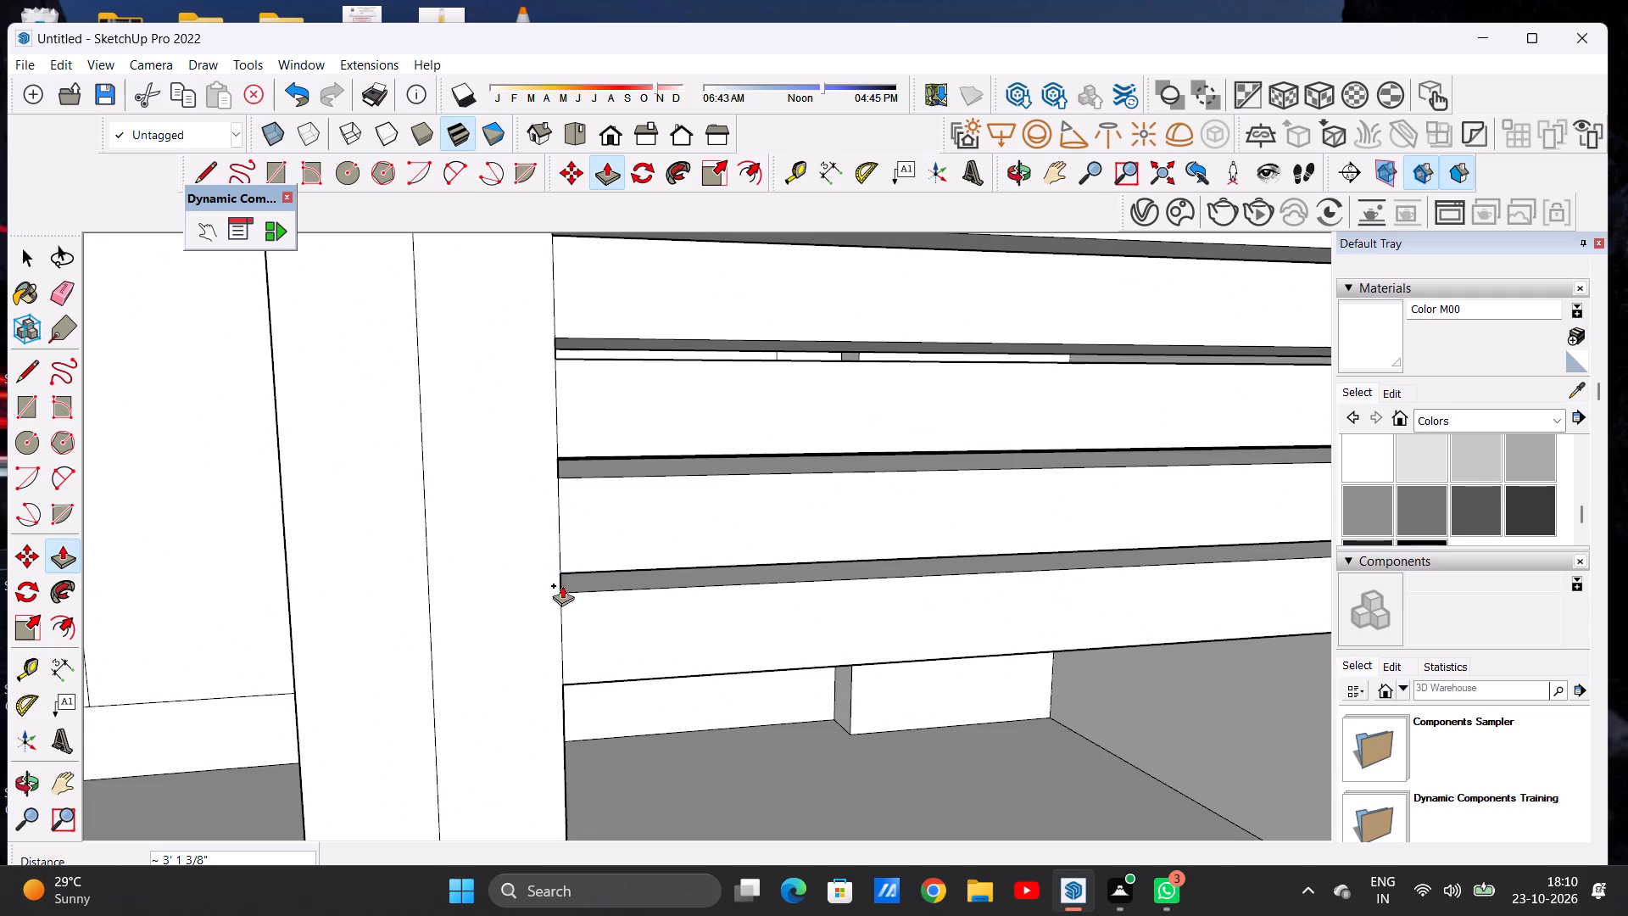
Push/Pull the fourteenth rectangle from the top on the corner pillar about 3' 1 3/8" to the middle post.
scroll(494, 551, "down", 20)
scroll(494, 551, "down", 1)
scroll(733, 582, "down", 1)
scroll(733, 579, "up", 8)
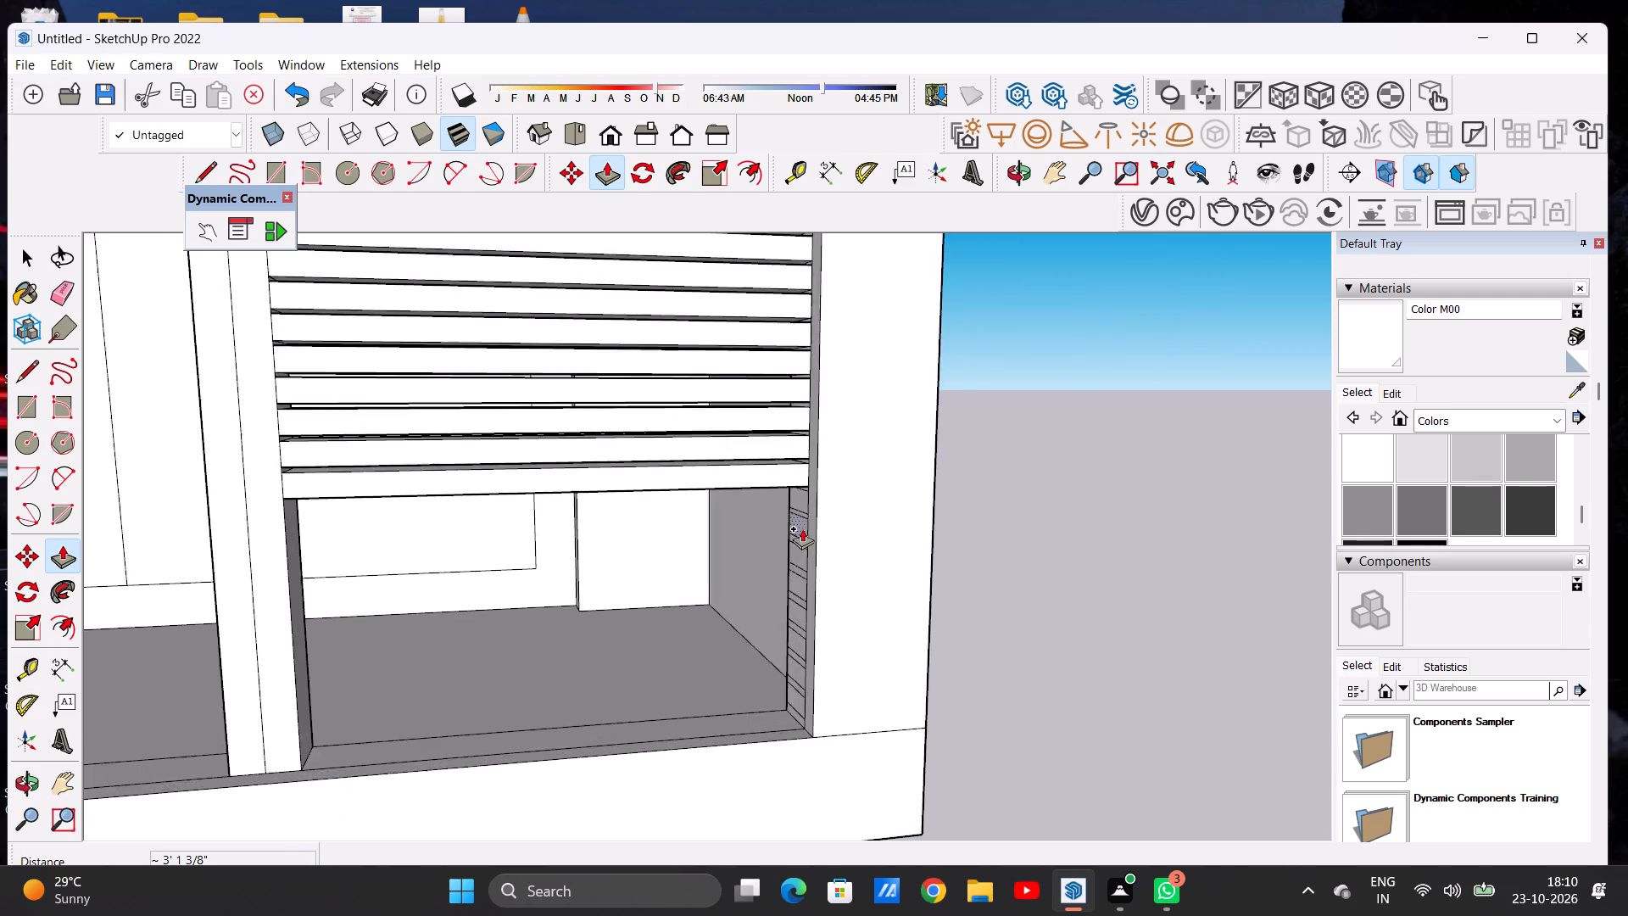
scroll(802, 528, "up", 10)
left_click(806, 470)
scroll(797, 557, "down", 9)
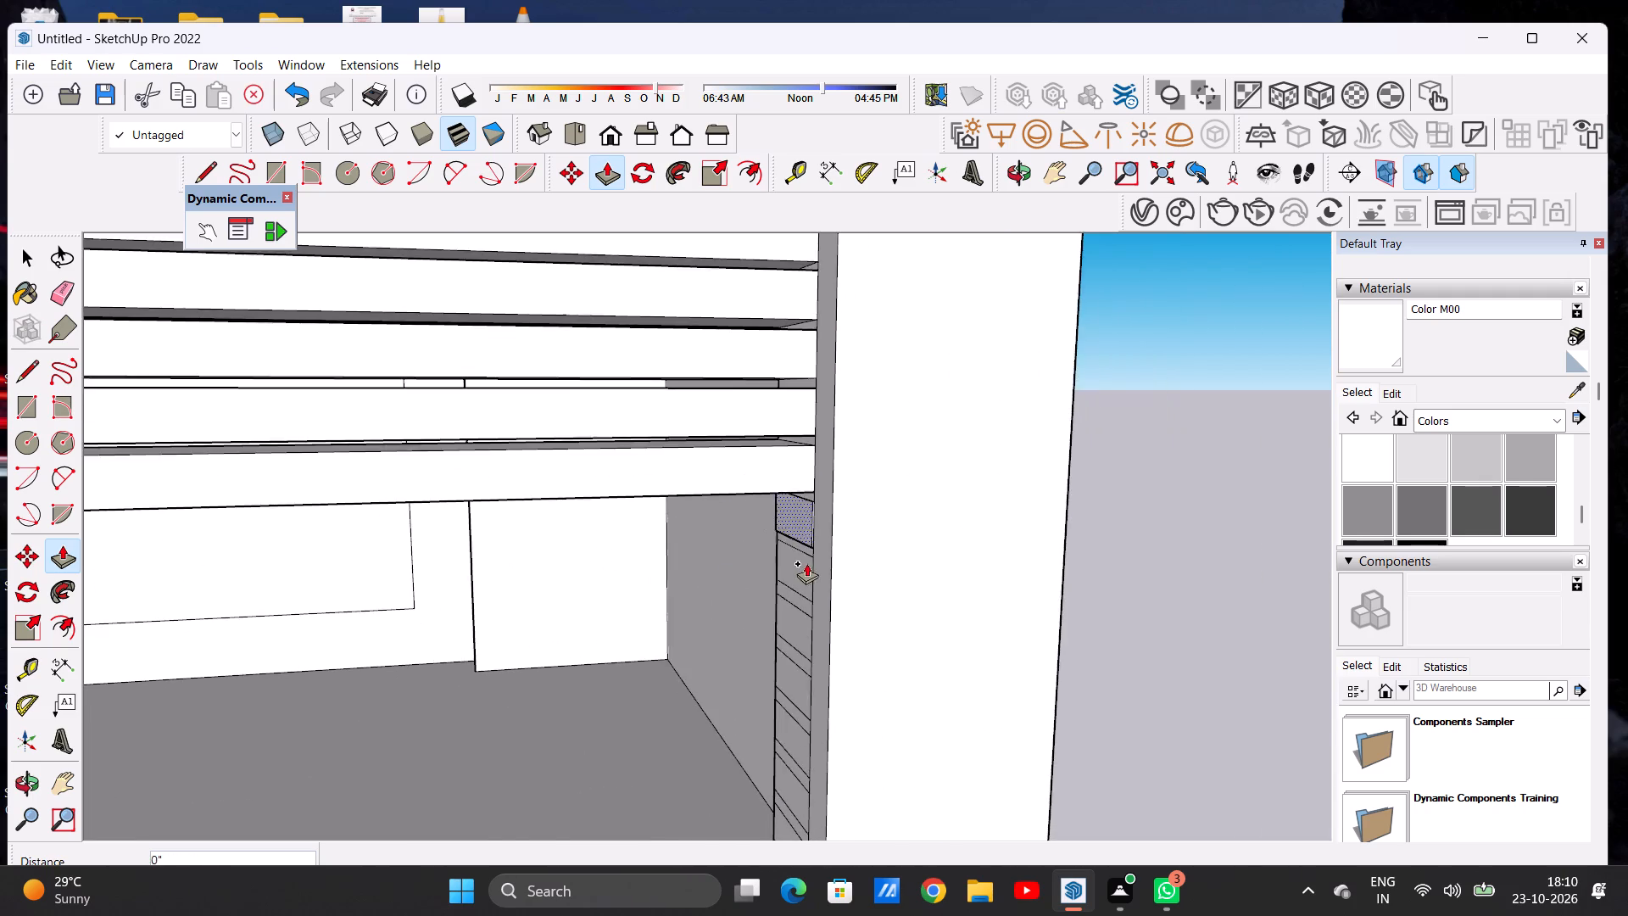
scroll(806, 563, "down", 9)
middle_click_drag(528, 558, 421, 550)
scroll(436, 550, "up", 2)
scroll(436, 550, "down", 1)
scroll(436, 550, "up", 10)
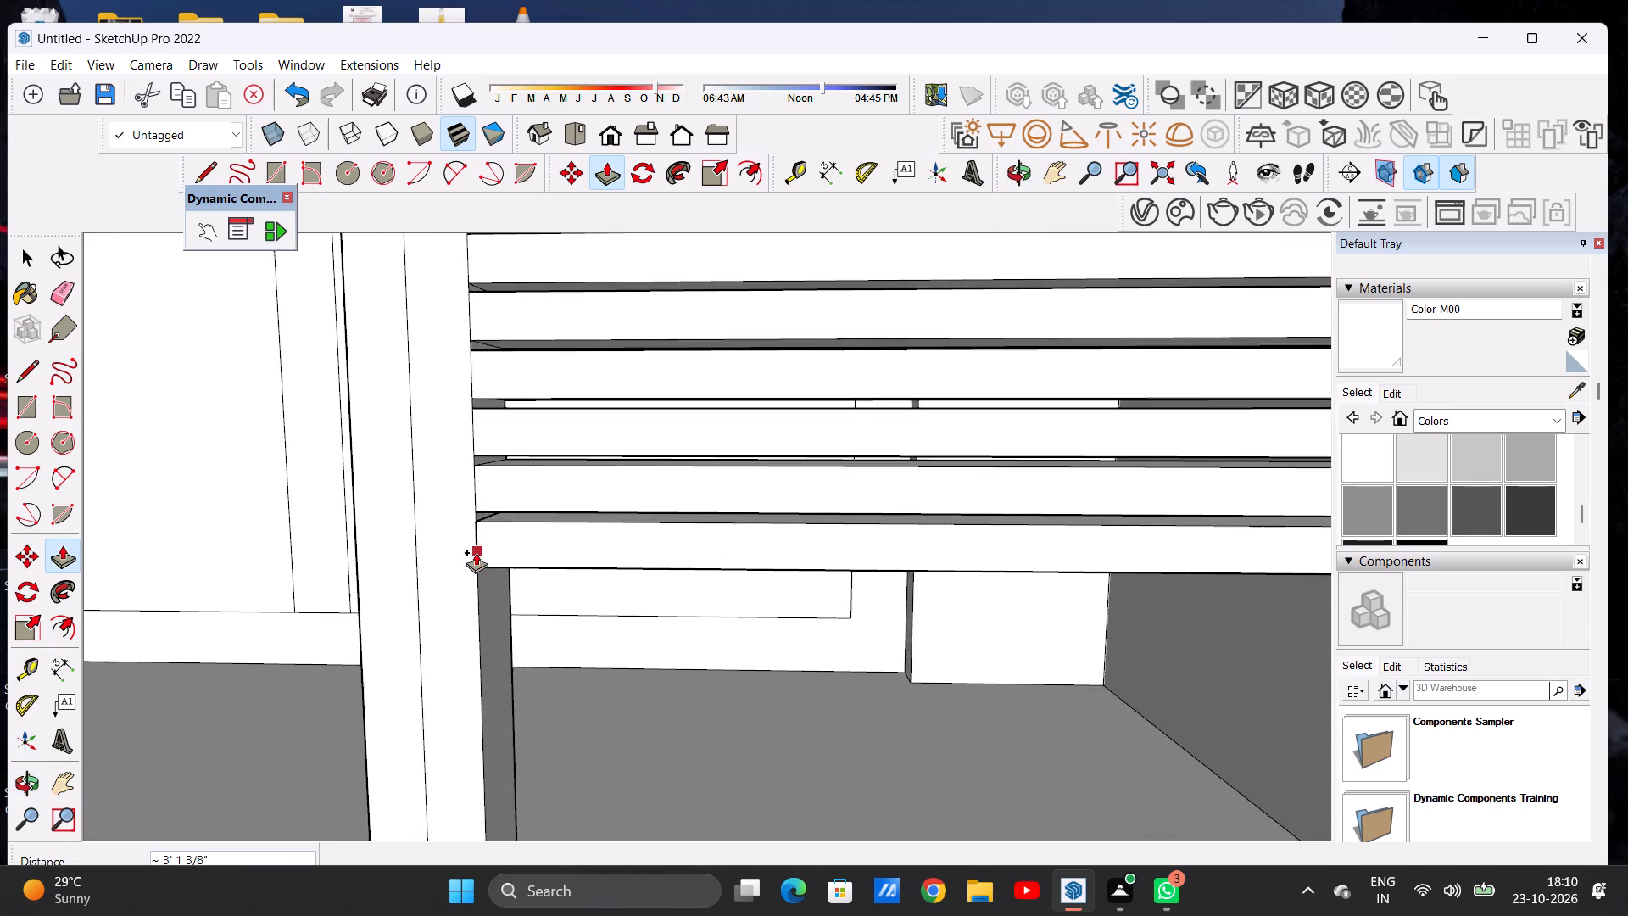
scroll(476, 552, "up", 5)
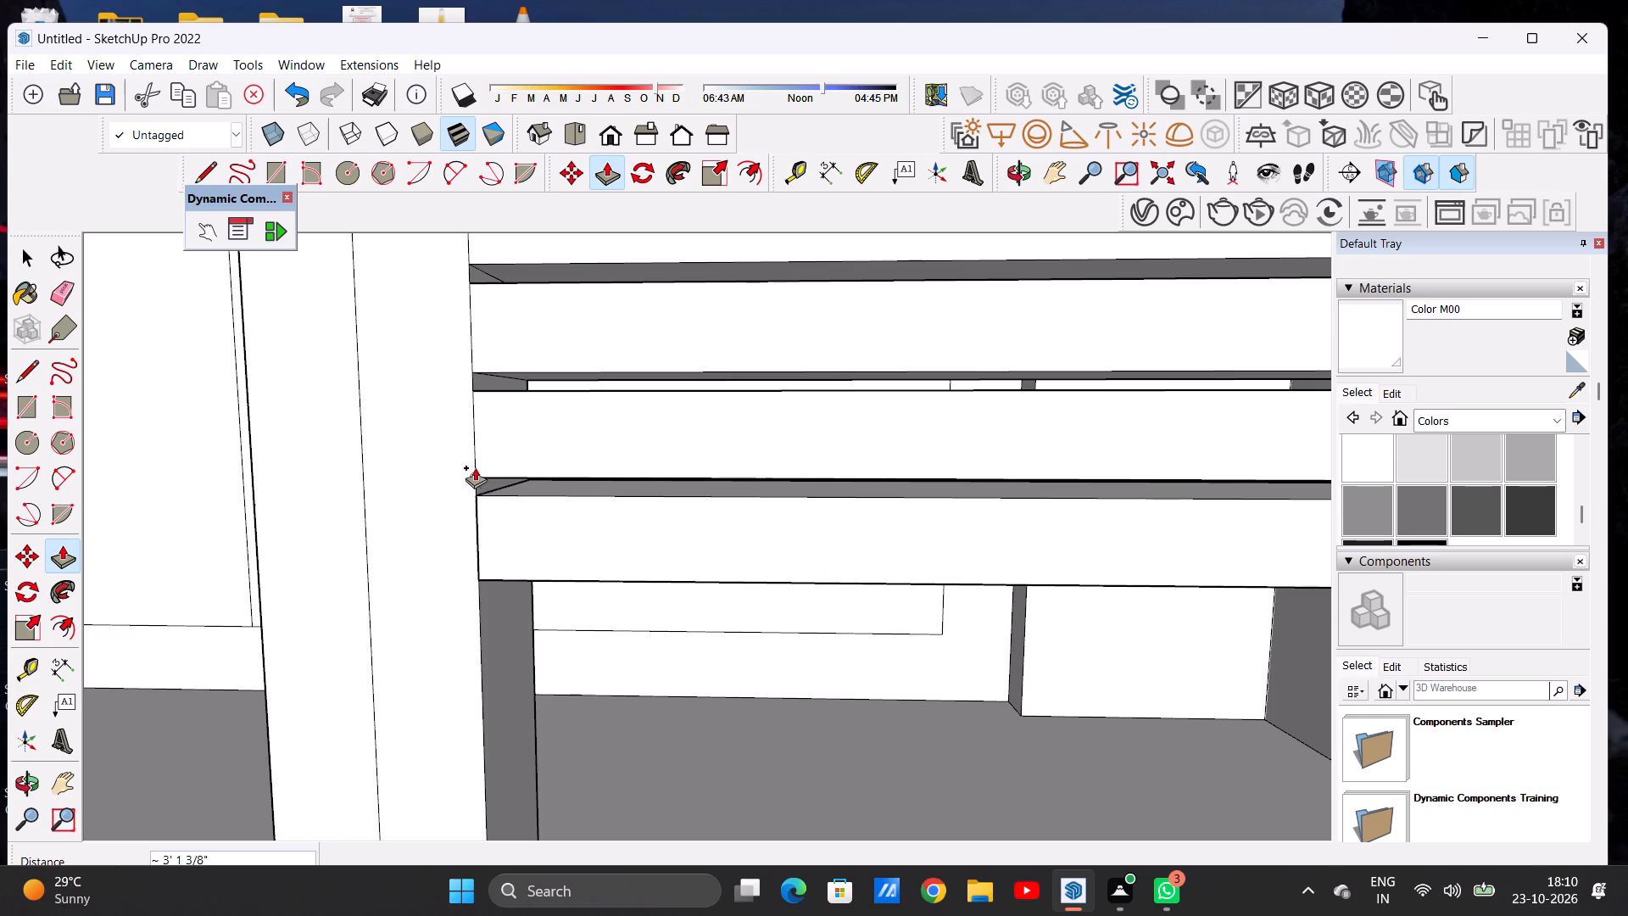
left_click(479, 472)
Push/Pull the fifteenth rectangle from the top on the corner pillar about 3' 1 3/8" to the middle post.
scroll(488, 478, "down", 7)
scroll(501, 484, "up", 1)
scroll(504, 483, "down", 8)
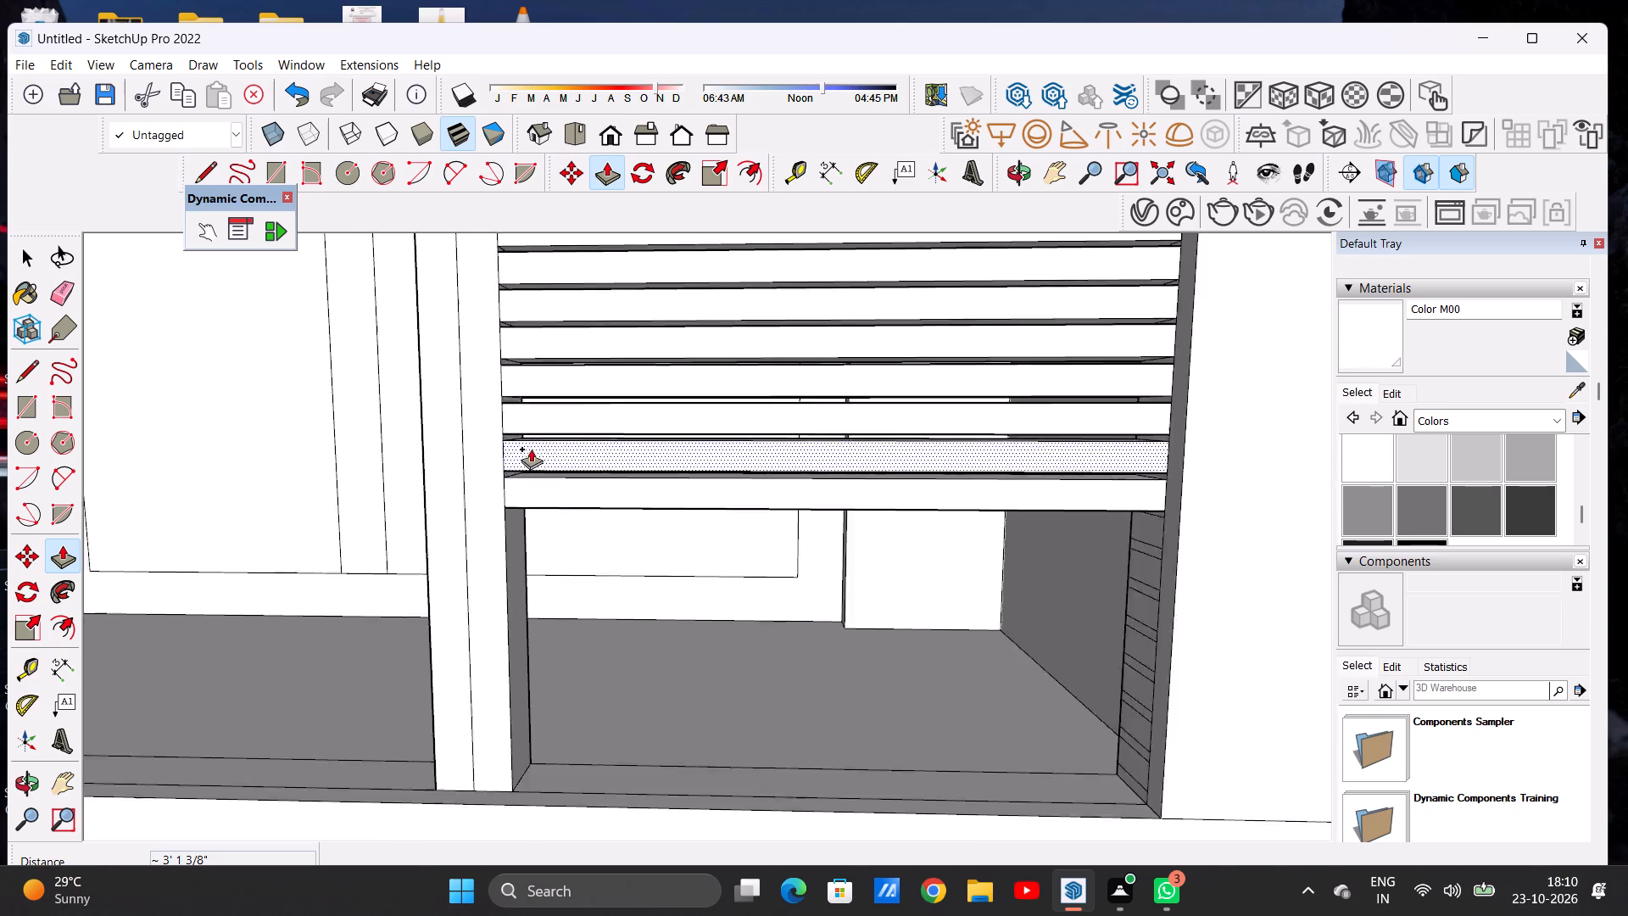
scroll(531, 449, "down", 6)
middle_click_drag(589, 571, 772, 574)
scroll(809, 475, "up", 13)
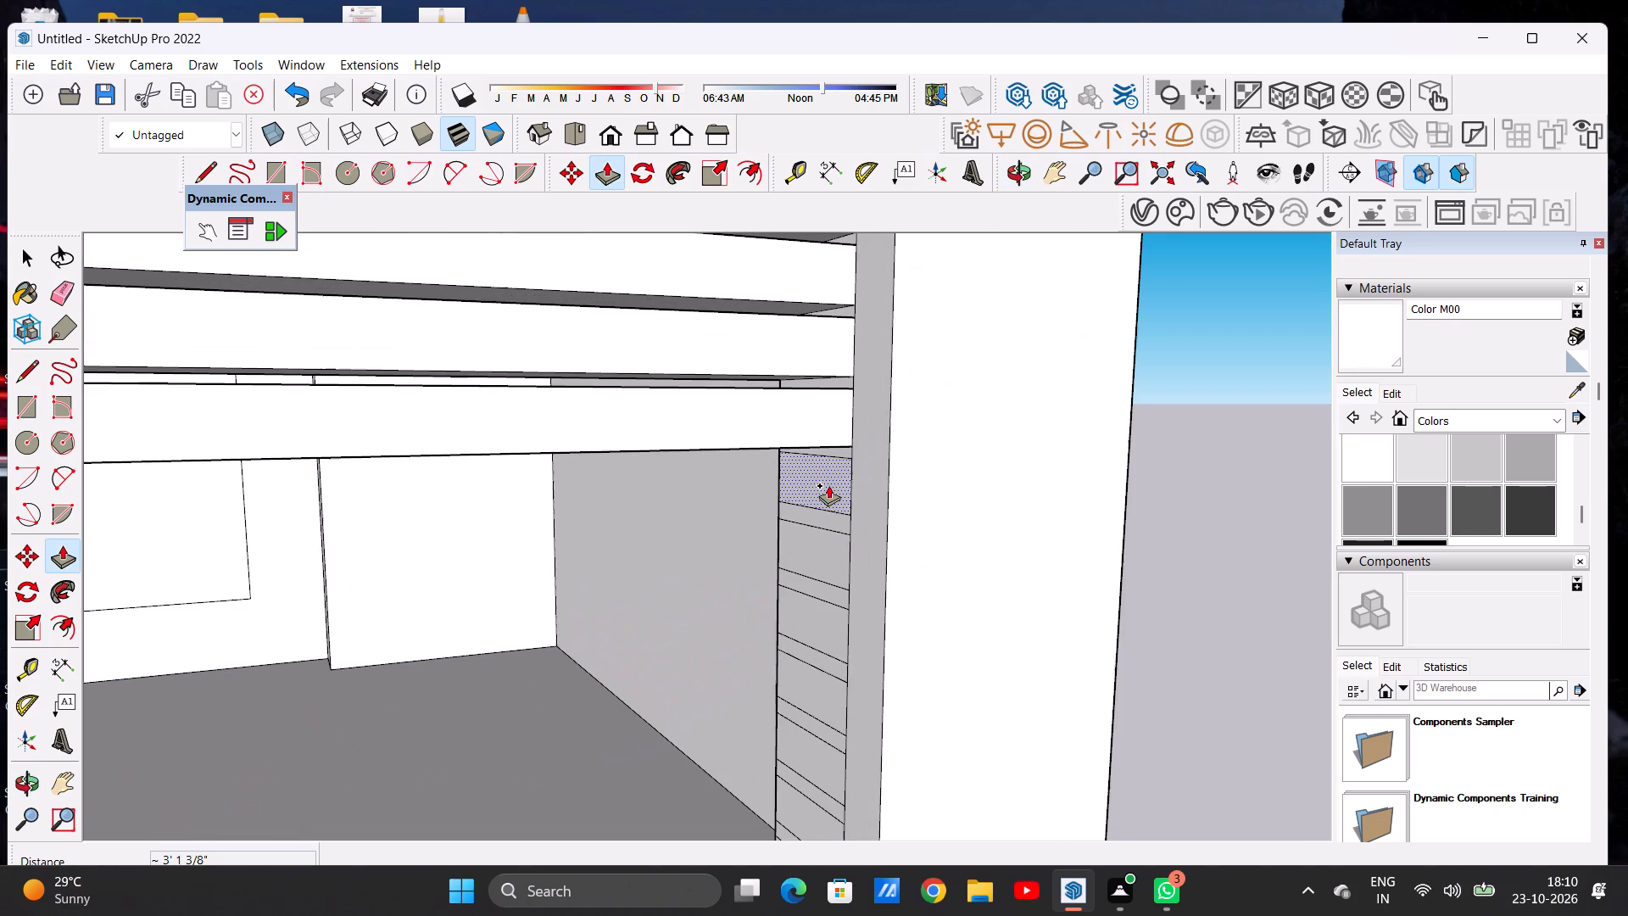
left_click(828, 482)
scroll(633, 554, "down", 17)
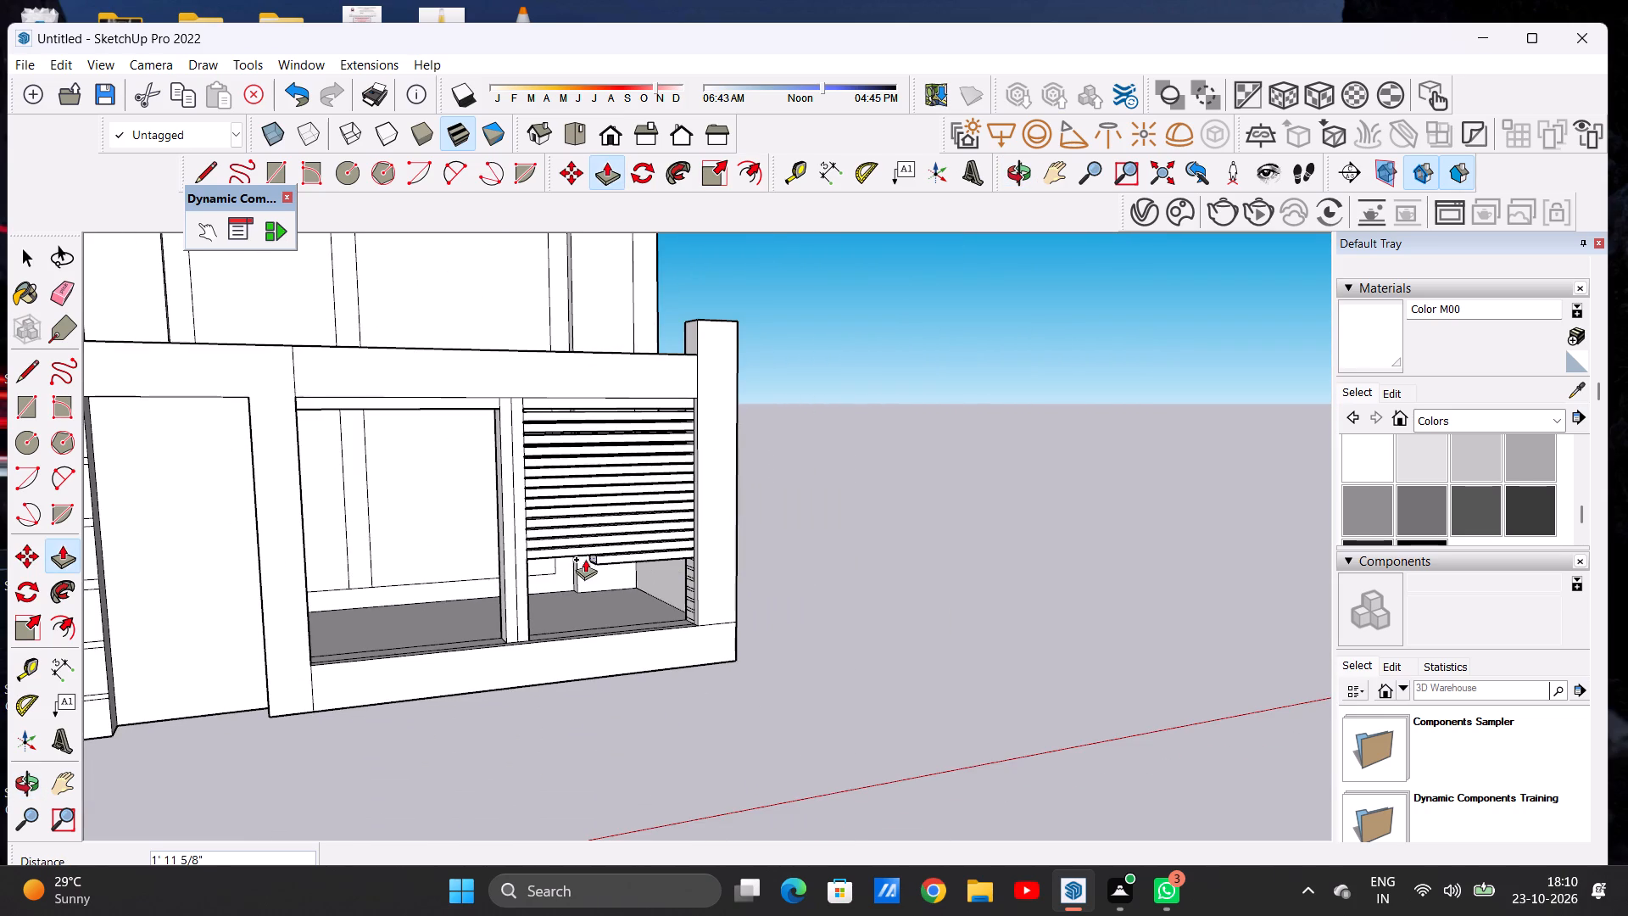
middle_click_drag(593, 561, 485, 537)
scroll(546, 543, "up", 6)
scroll(539, 541, "down", 1)
scroll(520, 564, "up", 13)
scroll(551, 572, "down", 1)
scroll(551, 572, "up", 3)
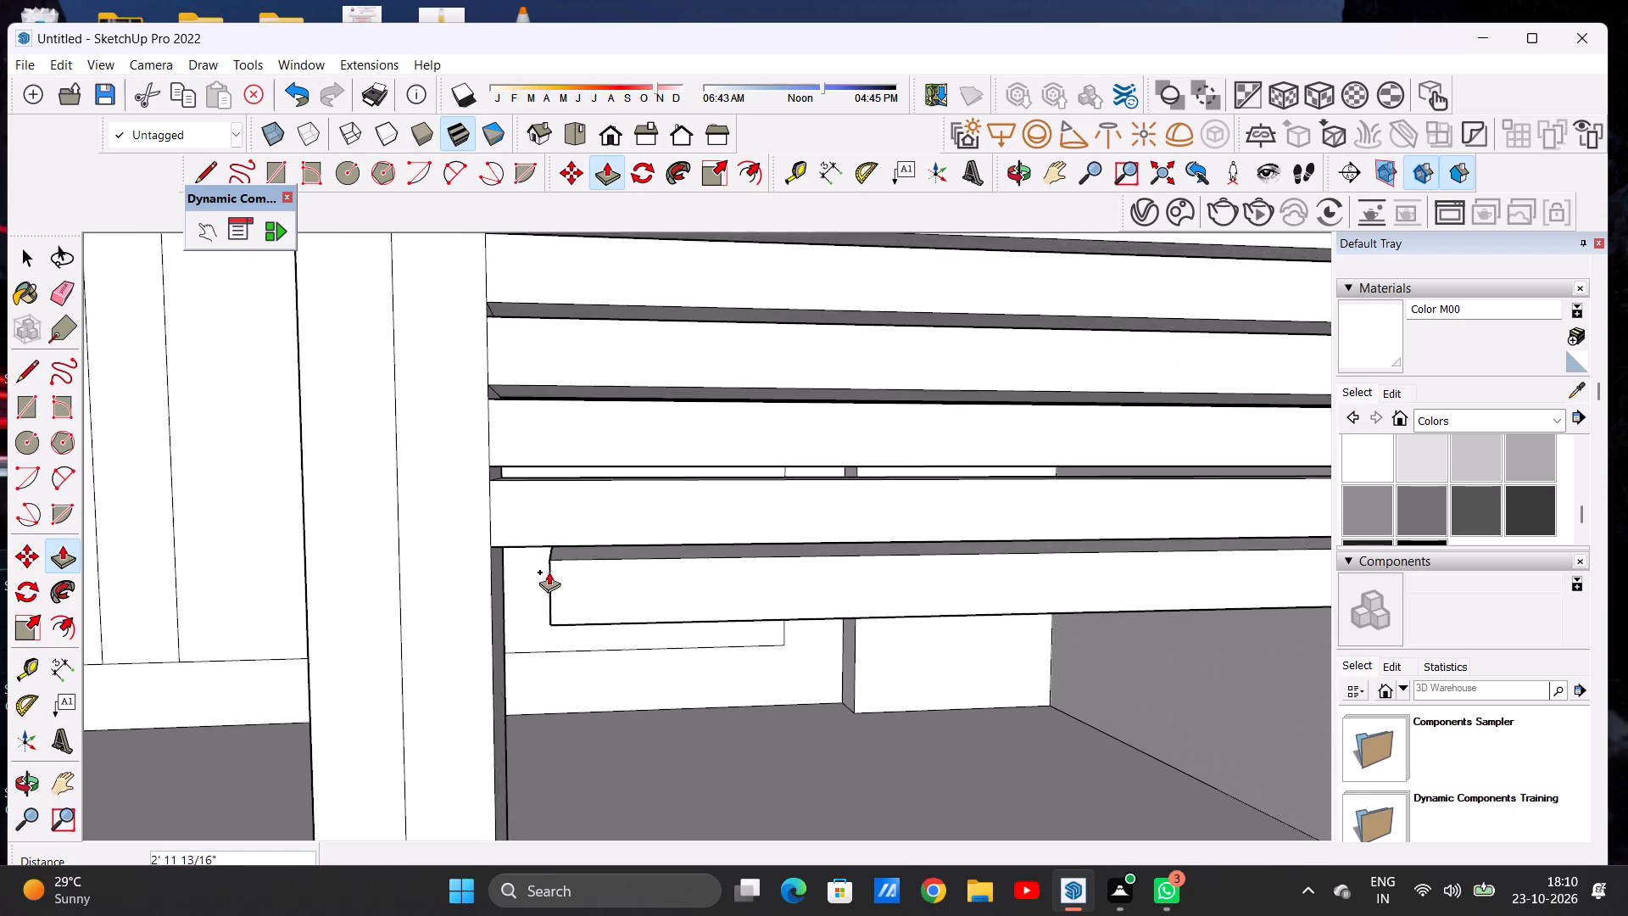
scroll(549, 572, "up", 1)
left_click(488, 548)
Push/Pull the sixteenth rectangle from the top on the corner pillar about 3' 1 3/8" to the middle post.
scroll(531, 498, "down", 20)
scroll(531, 498, "down", 1)
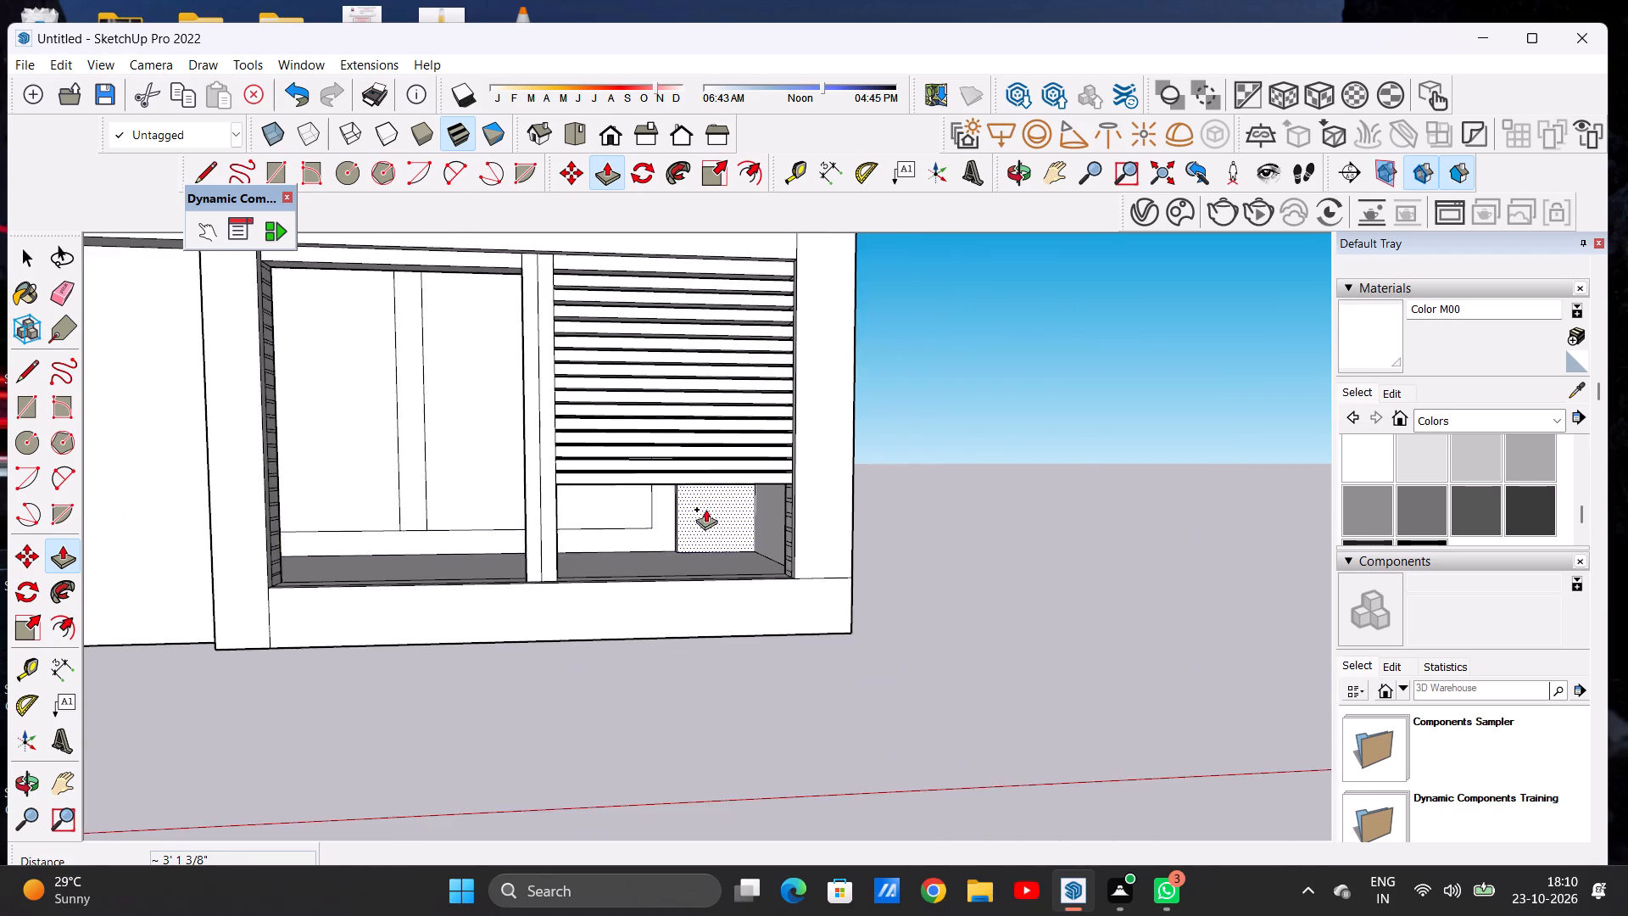
middle_click_drag(737, 553, 799, 526)
scroll(784, 509, "down", 1)
scroll(784, 509, "up", 6)
scroll(791, 473, "up", 15)
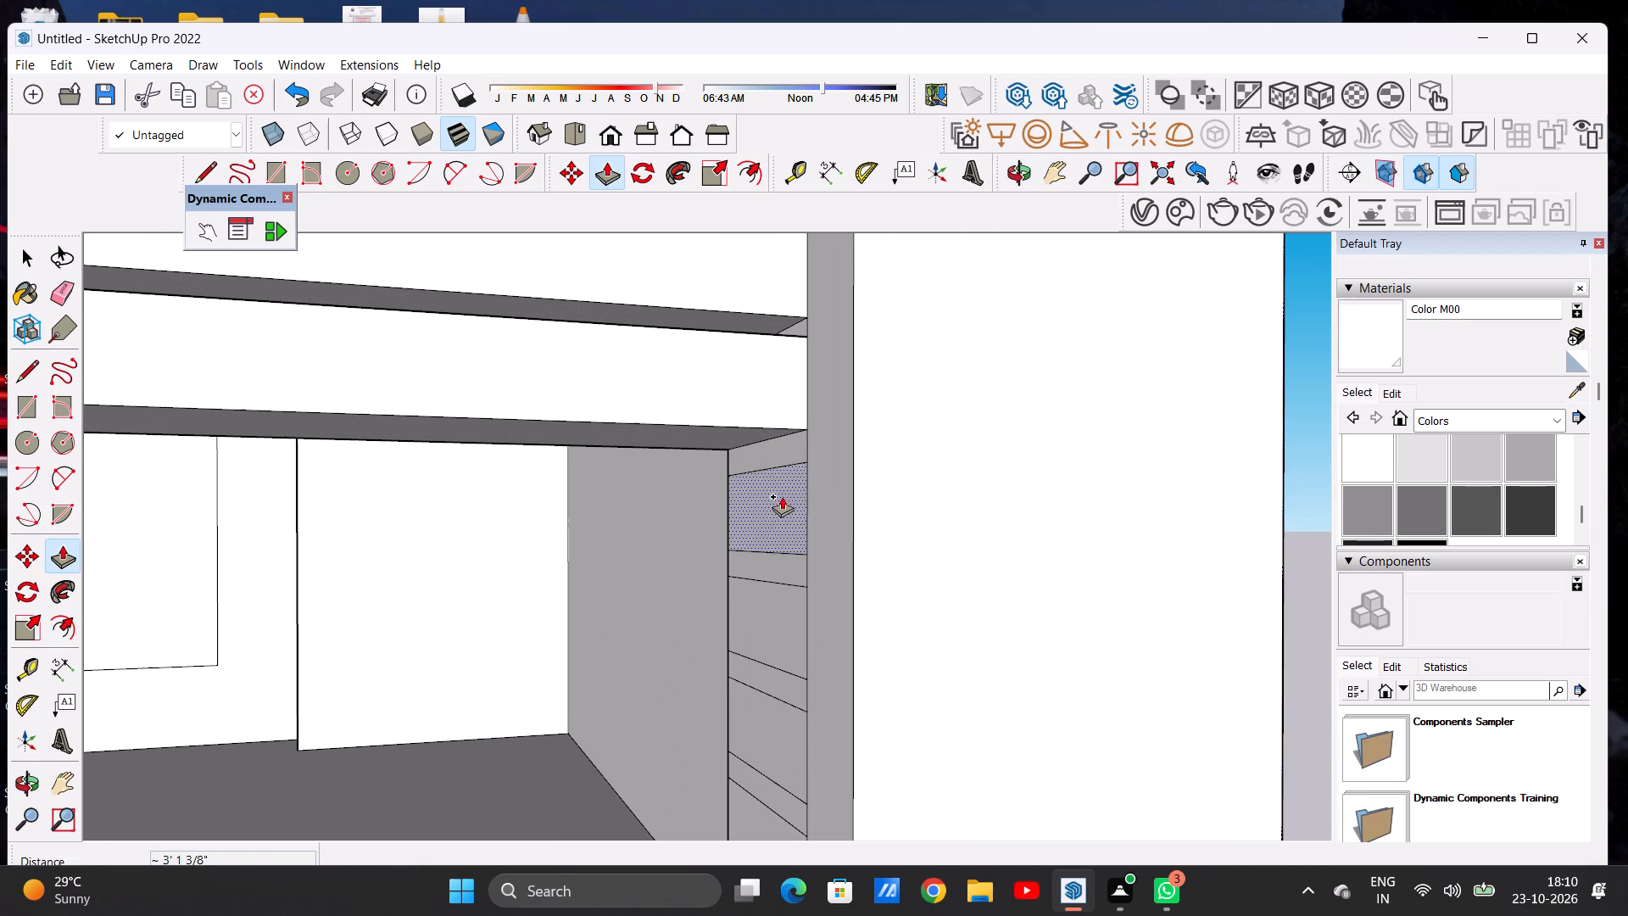
left_click(782, 496)
scroll(655, 535, "down", 18)
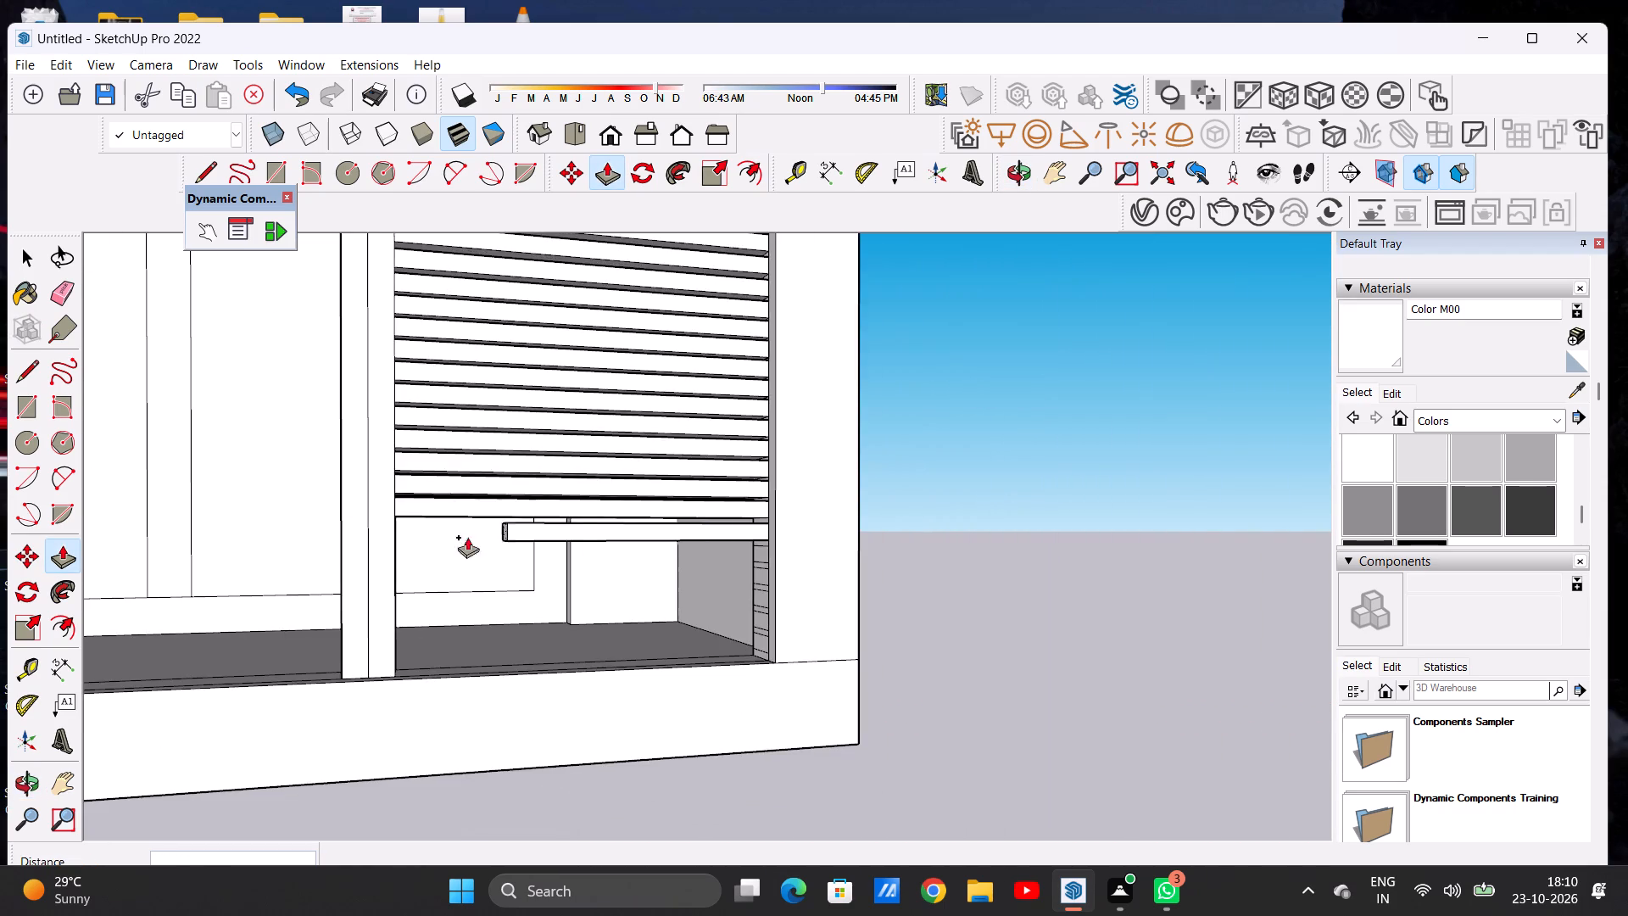
scroll(387, 539, "up", 15)
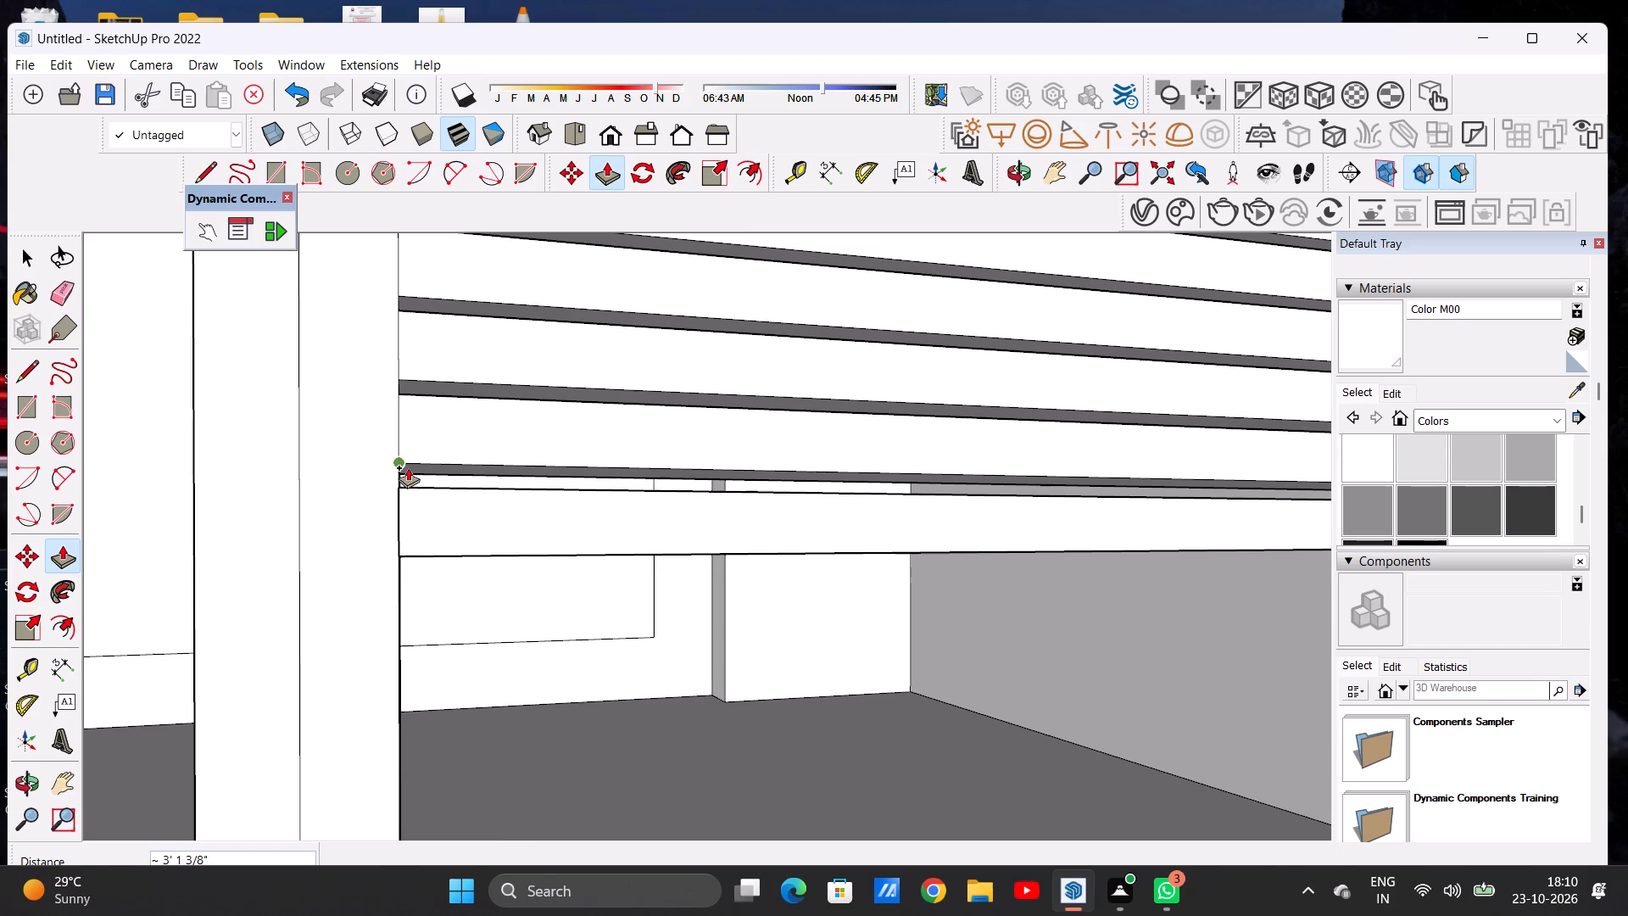
left_click(408, 467)
Push/Pull the seventeenth rectangle from the top on the corner pillar about 3' 1 3/8" to the middle post.
scroll(461, 466, "down", 7)
scroll(1057, 517, "up", 7)
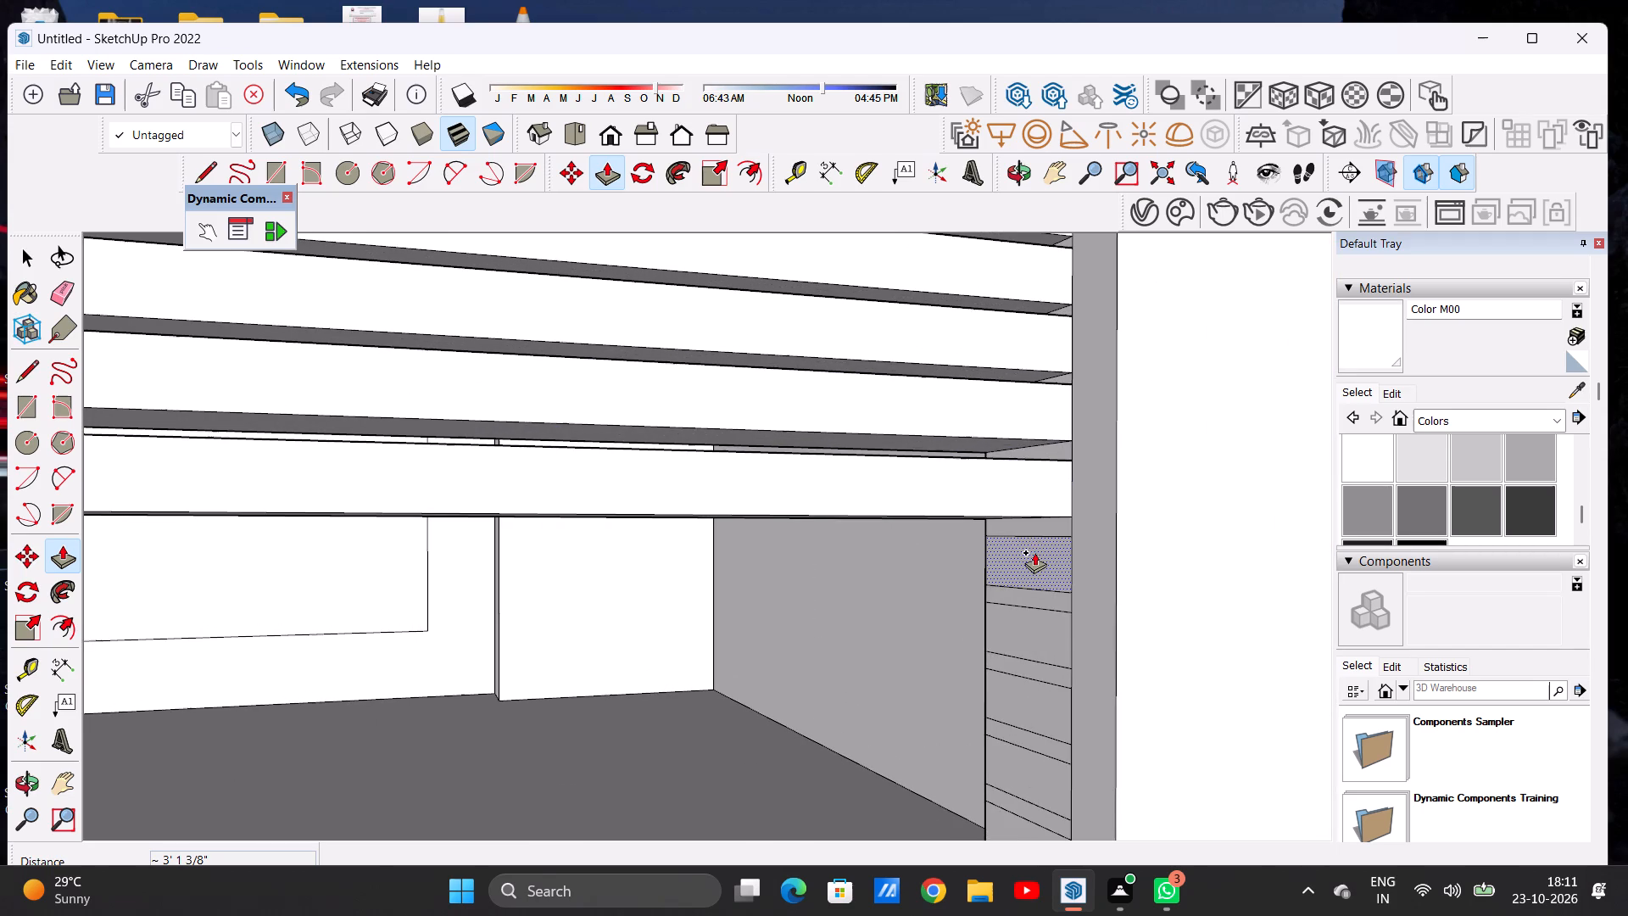
left_click(1034, 552)
scroll(923, 583, "down", 13)
scroll(765, 577, "up", 7)
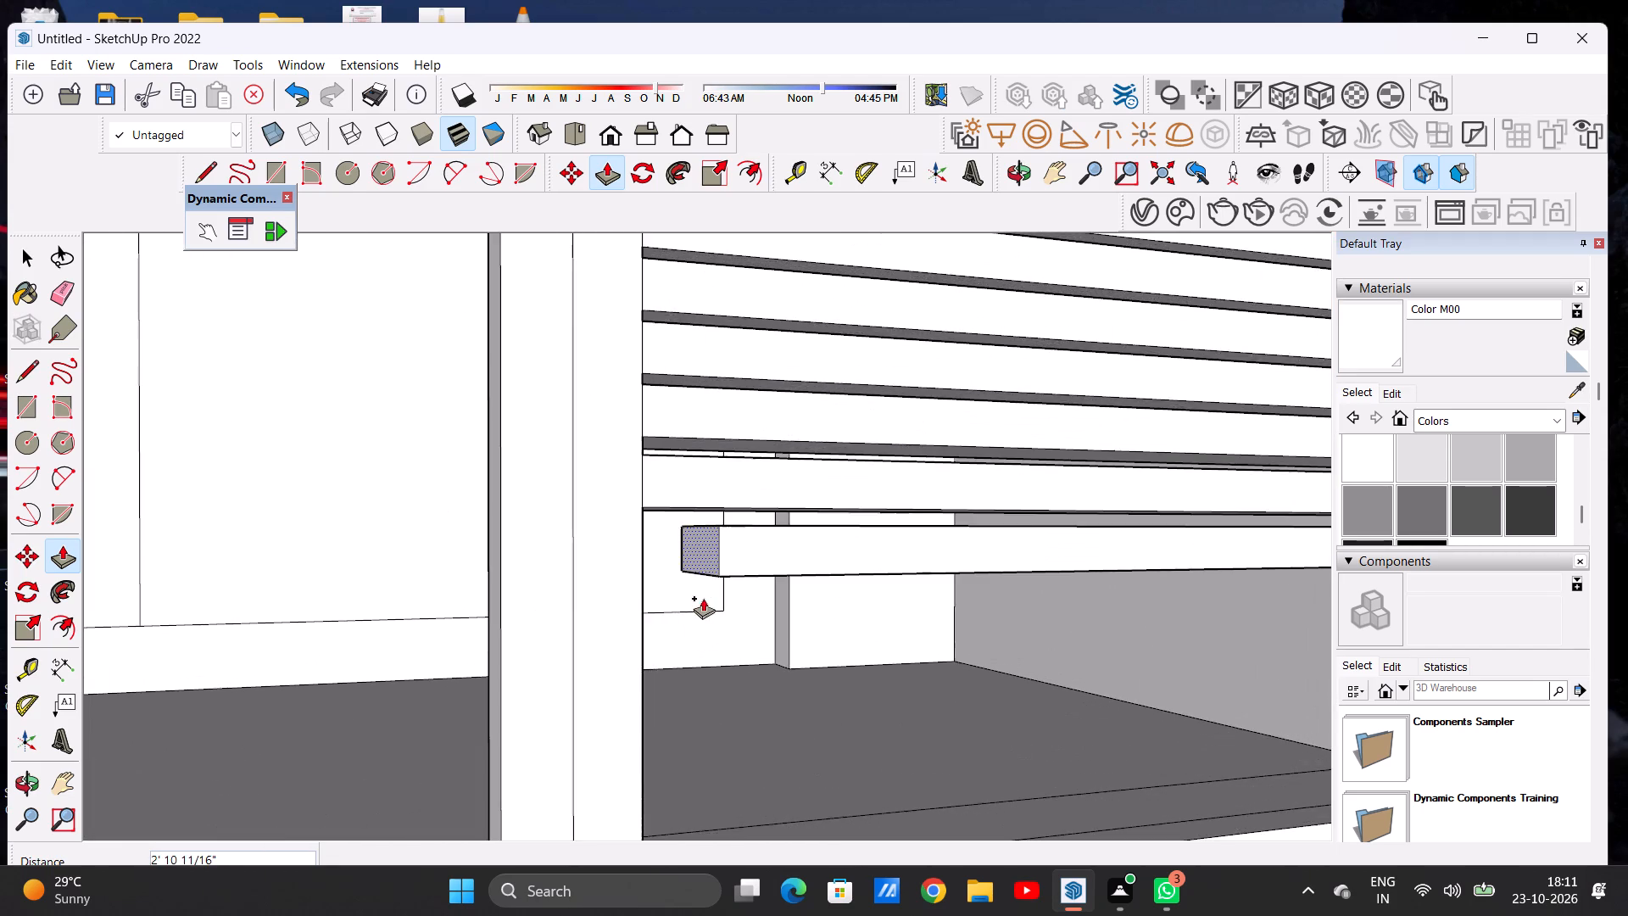
scroll(689, 572, "up", 6)
left_click(600, 442)
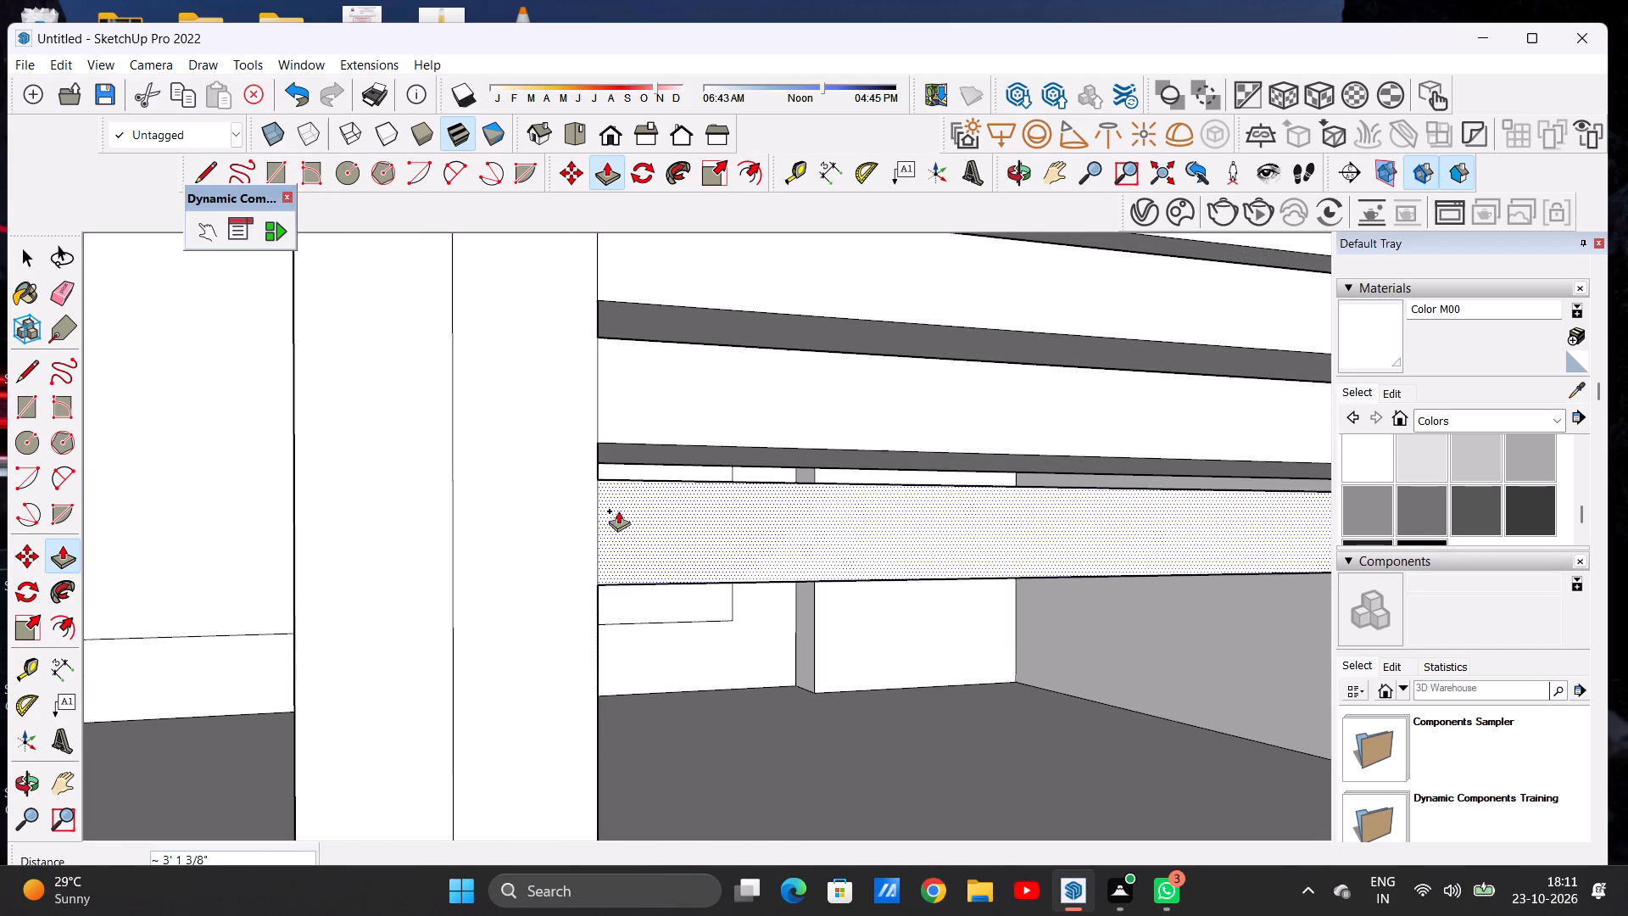
Push/Pull the eighteenth rectangle from the top on the corner pillar about 3' 1 3/8" to the middle post.
scroll(626, 541, "down", 8)
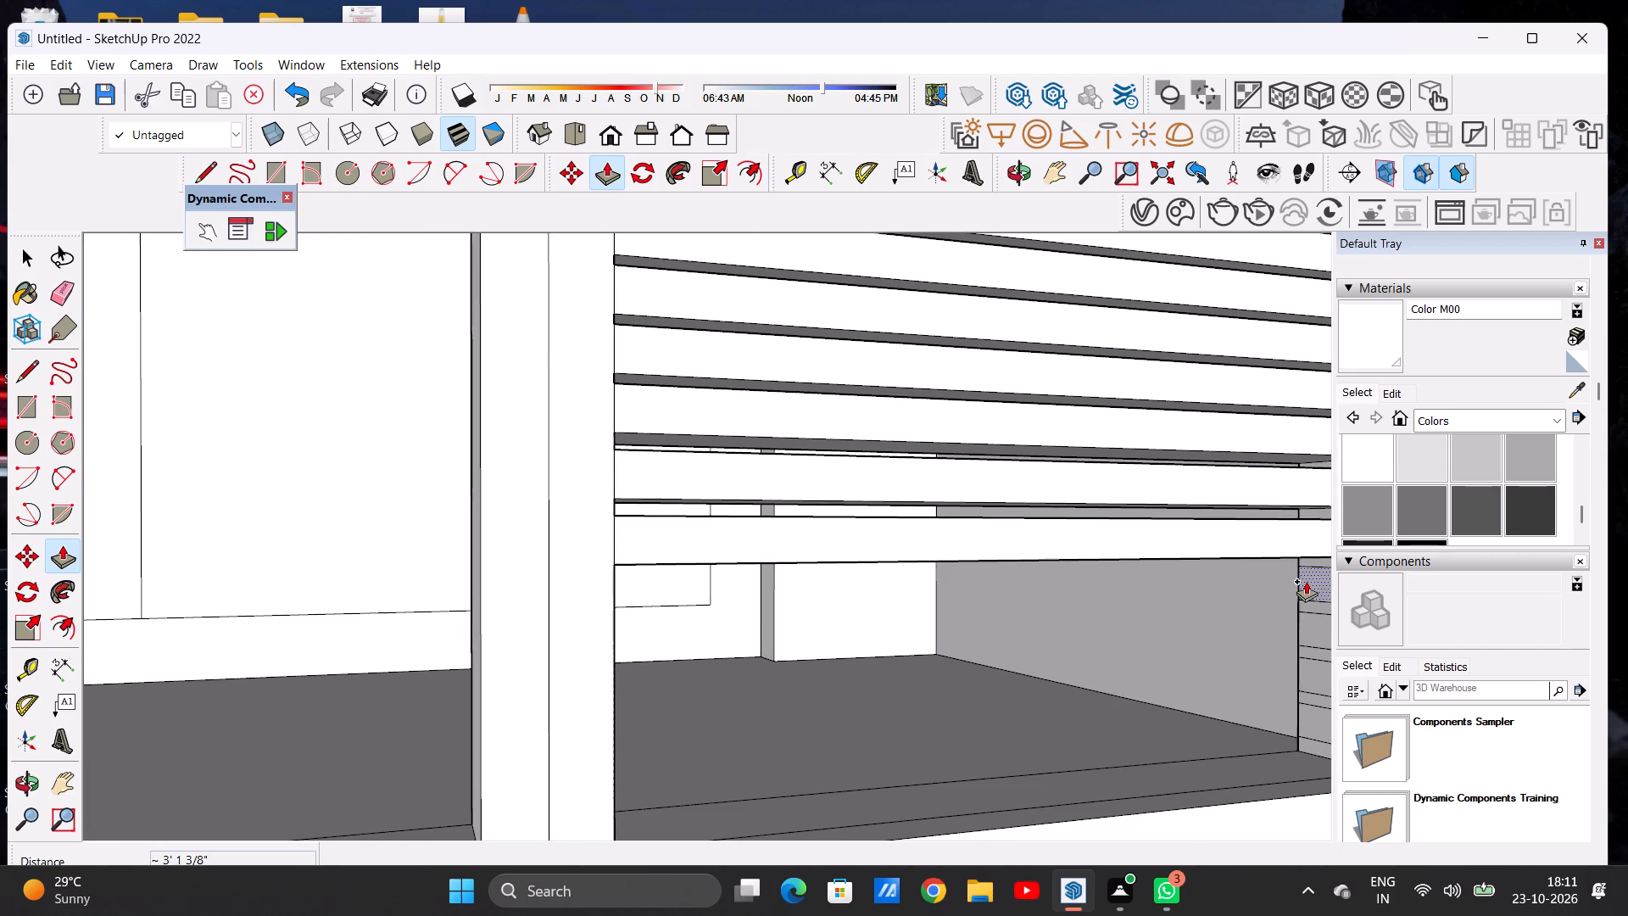
left_click(1306, 581)
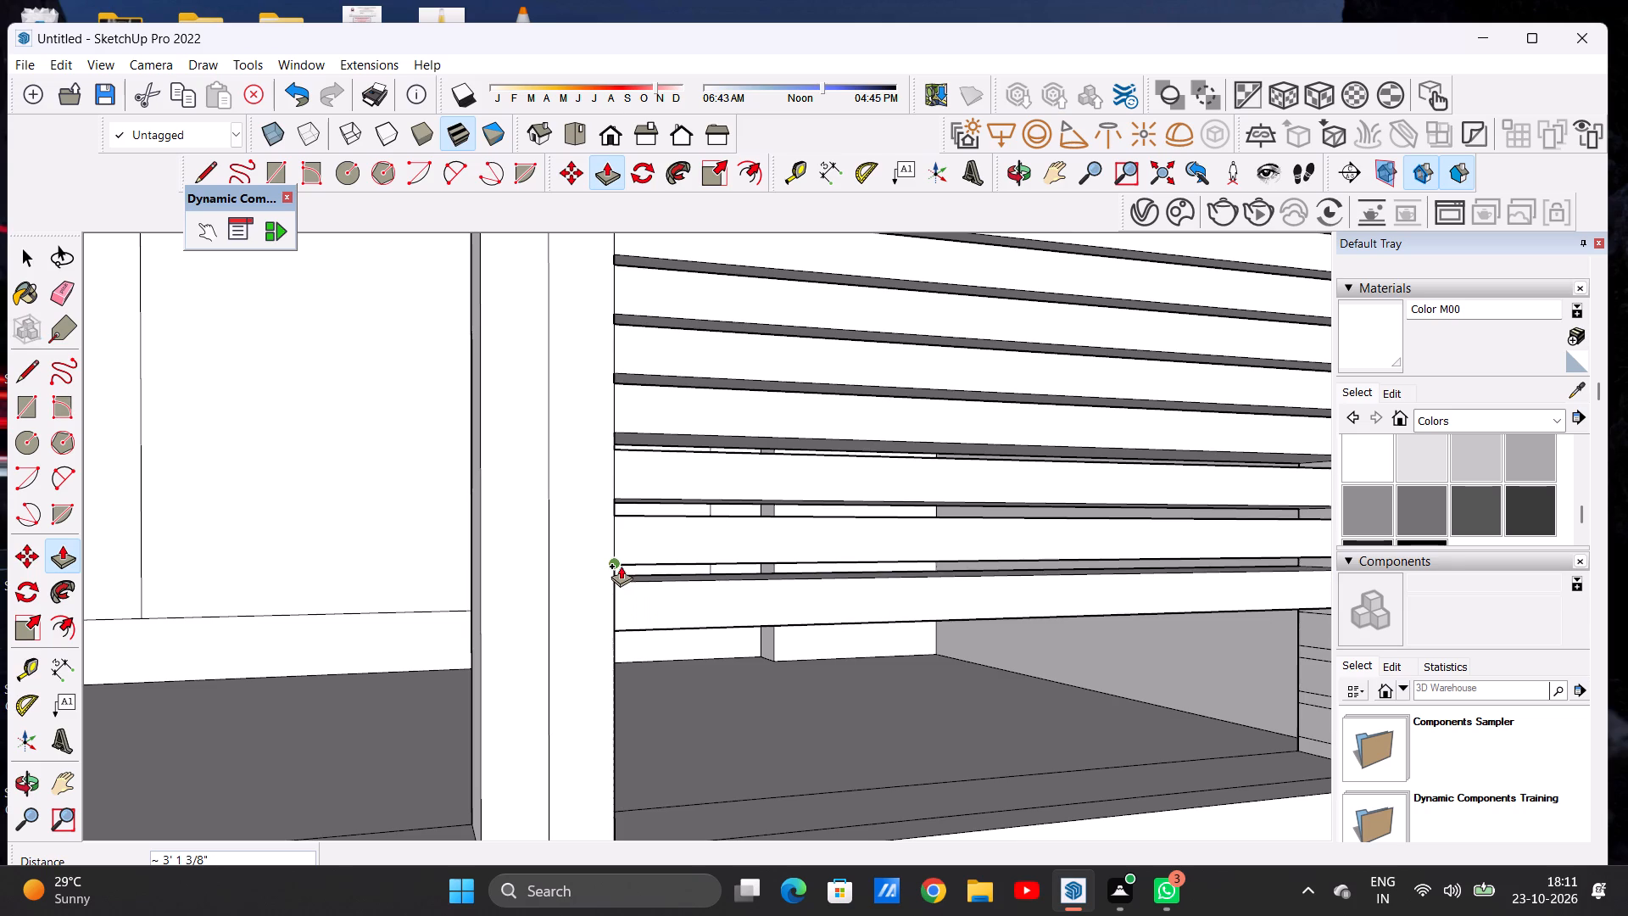
left_click(621, 566)
Push/Pull the nineteenth rectangle from the top on the corner pillar about 3' 1 3/8" to the middle post.
scroll(604, 552, "down", 8)
scroll(1034, 595, "up", 5)
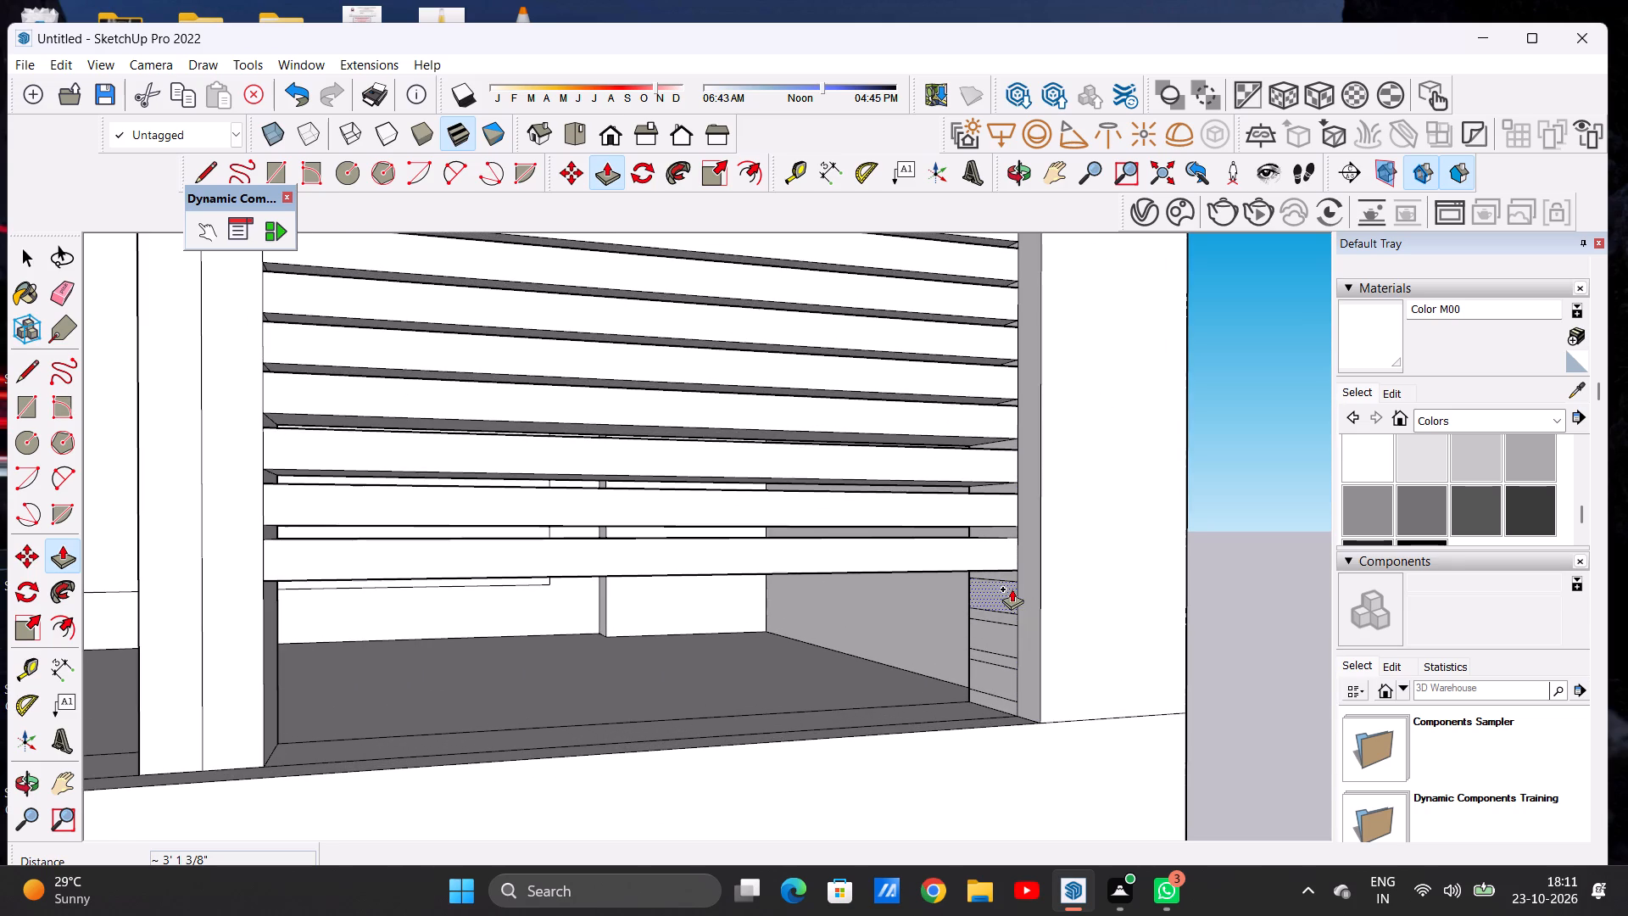
left_click(1012, 589)
scroll(920, 618, "down", 8)
scroll(693, 623, "up", 7)
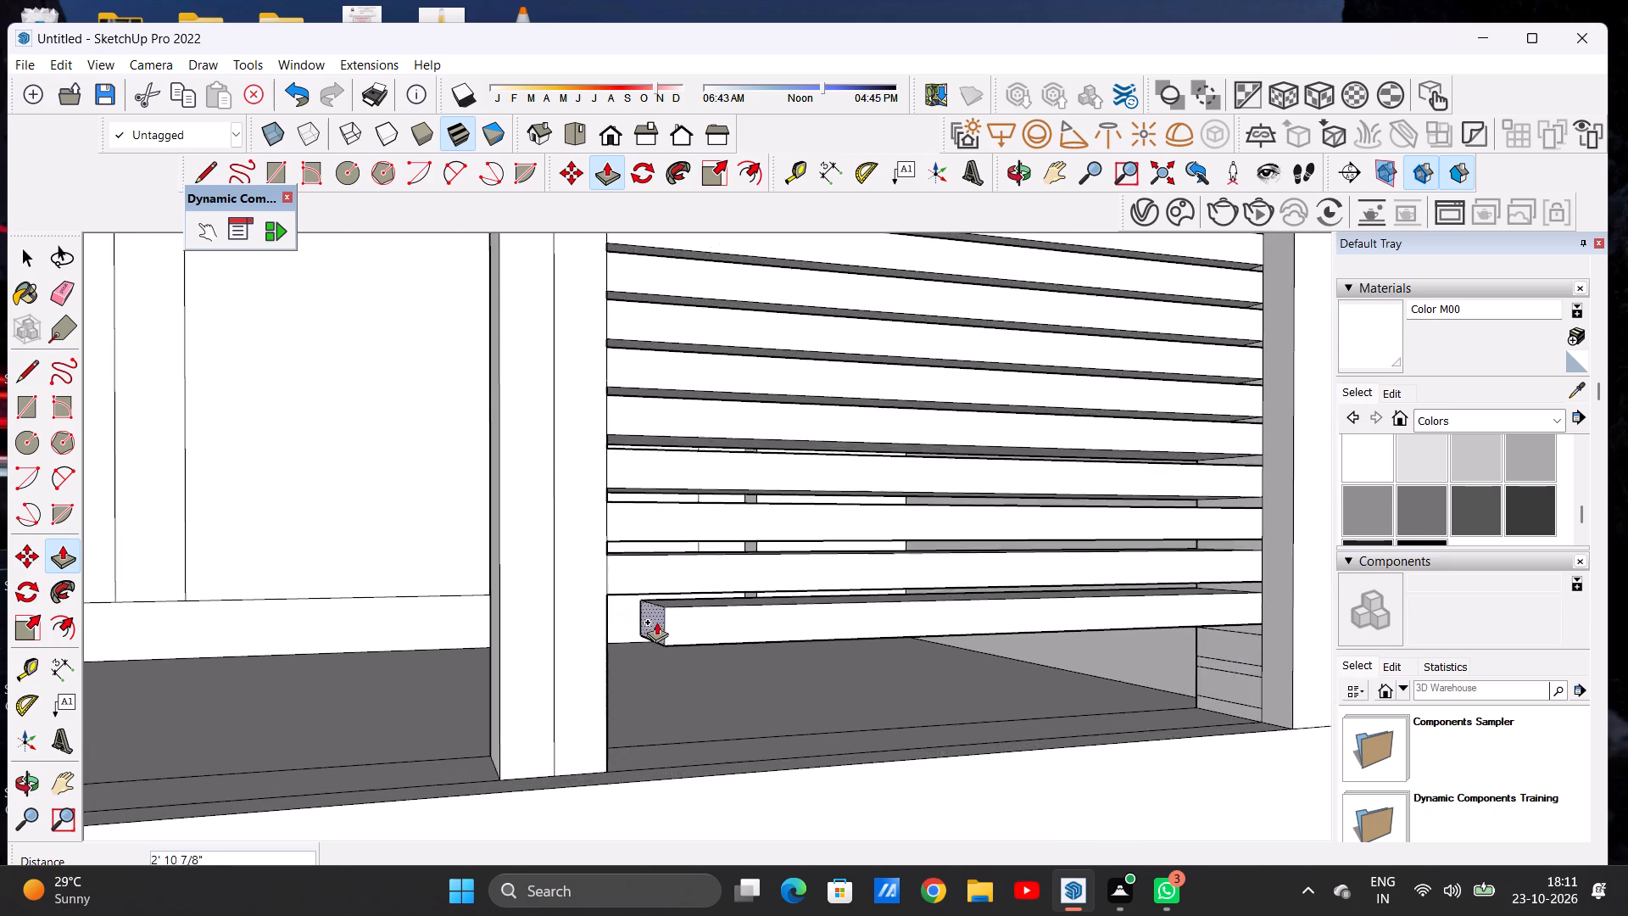
scroll(654, 621, "up", 7)
left_click(560, 557)
Push/Pull the twentieth rectangle from the top on the corner pillar about 3' 1 3/8" to the middle post.
scroll(570, 587, "down", 2)
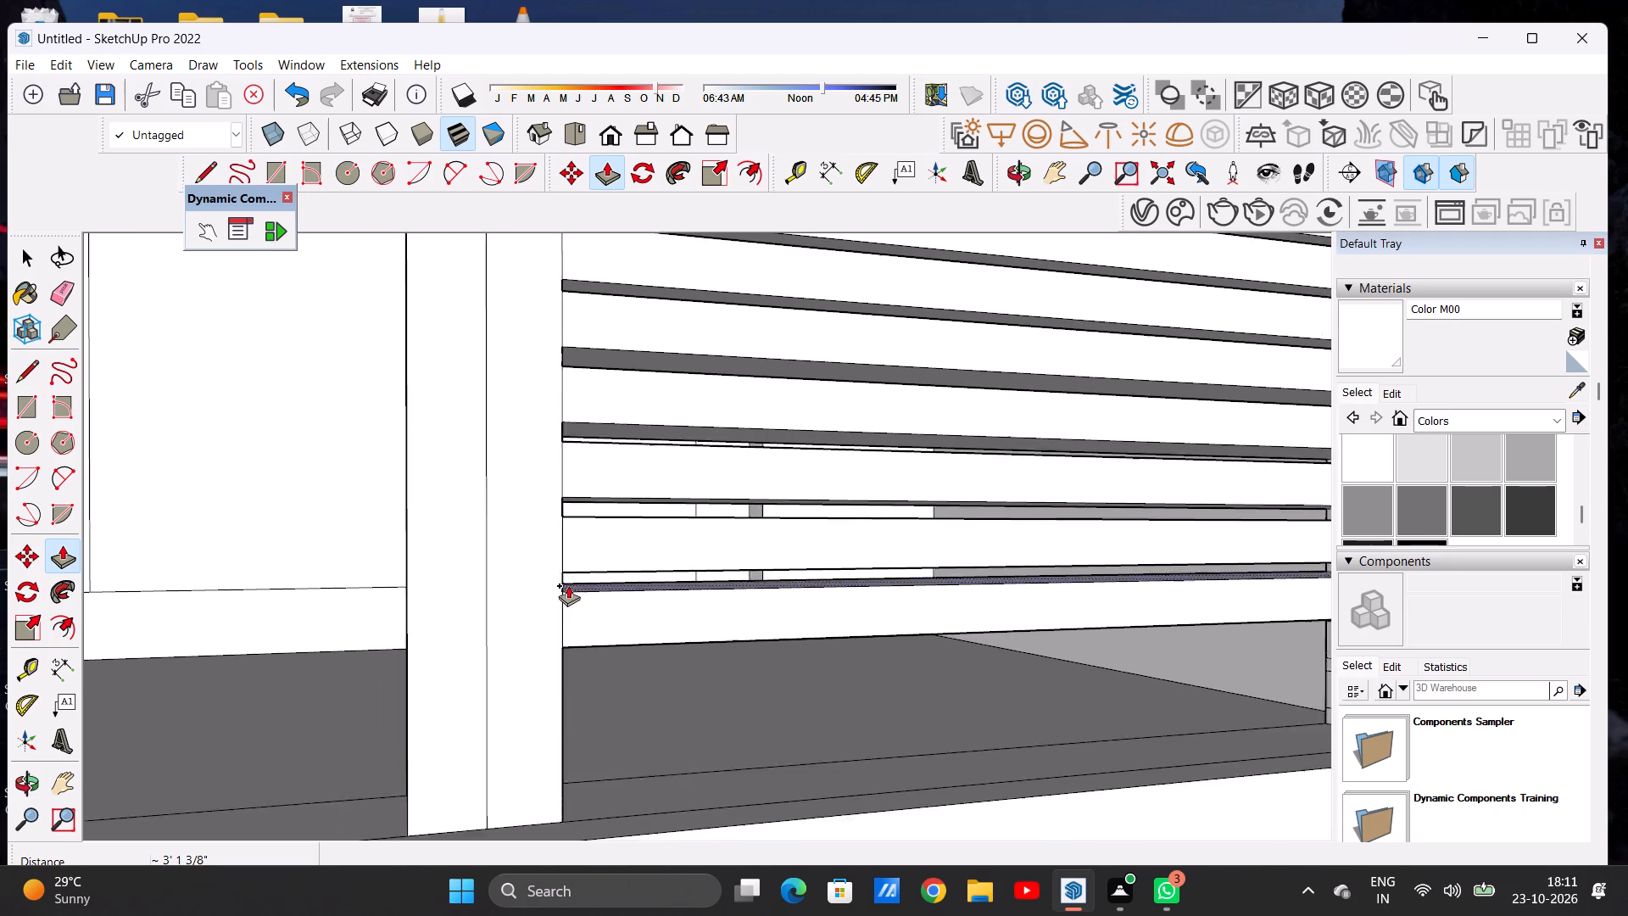
scroll(568, 585, "down", 8)
scroll(1155, 652, "up", 6)
left_click(1148, 608)
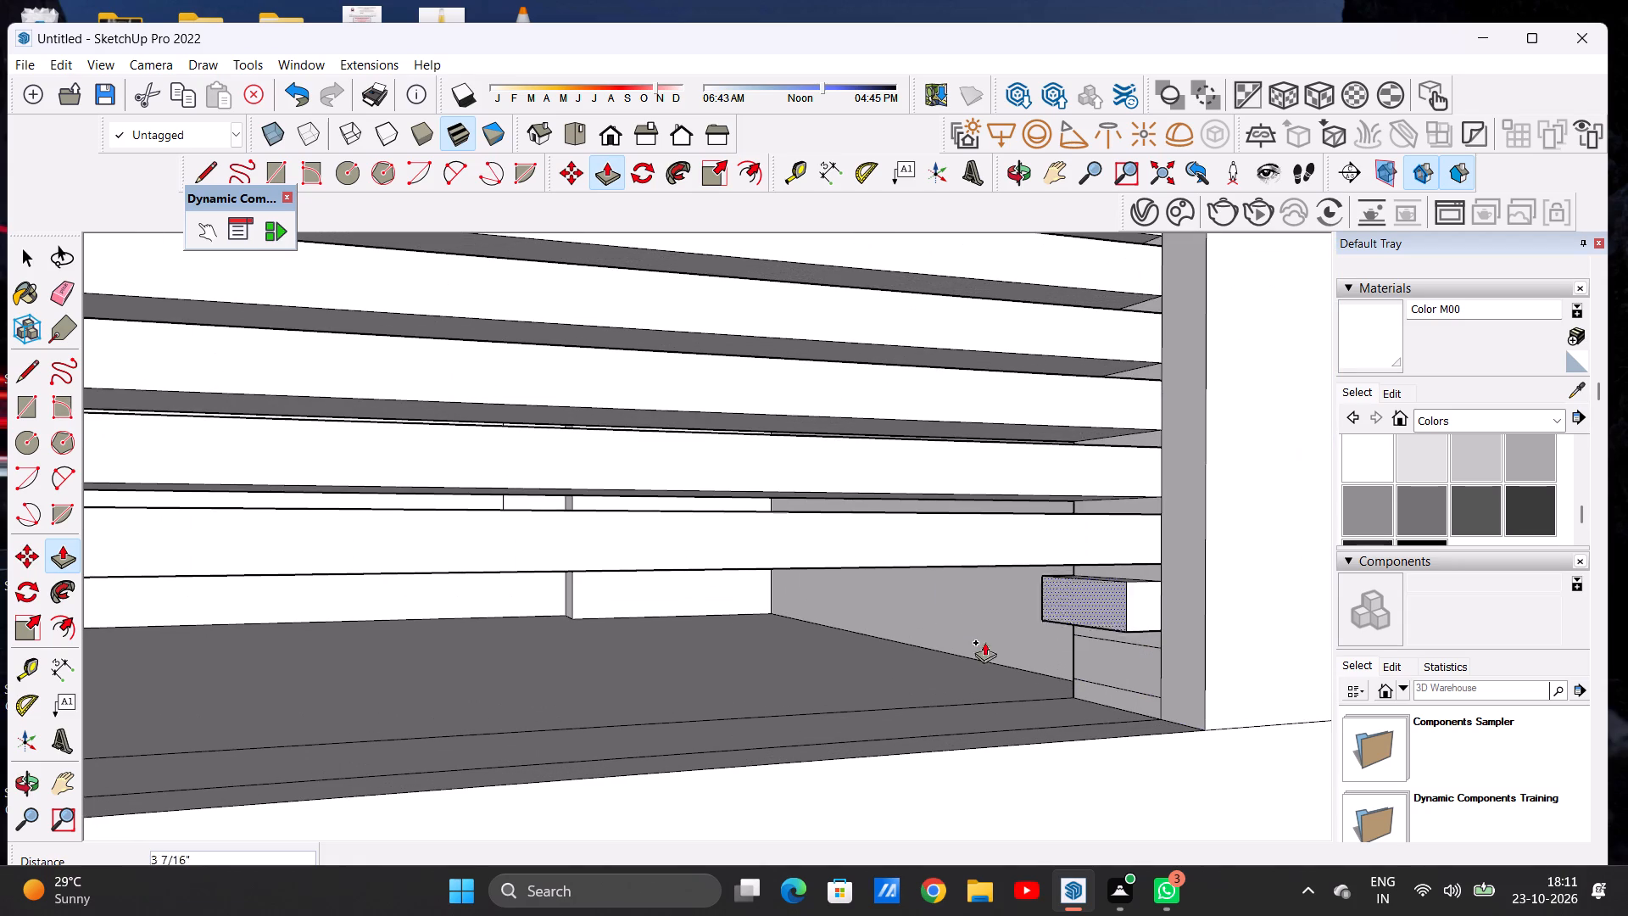
scroll(1114, 633, "down", 13)
scroll(797, 639, "up", 12)
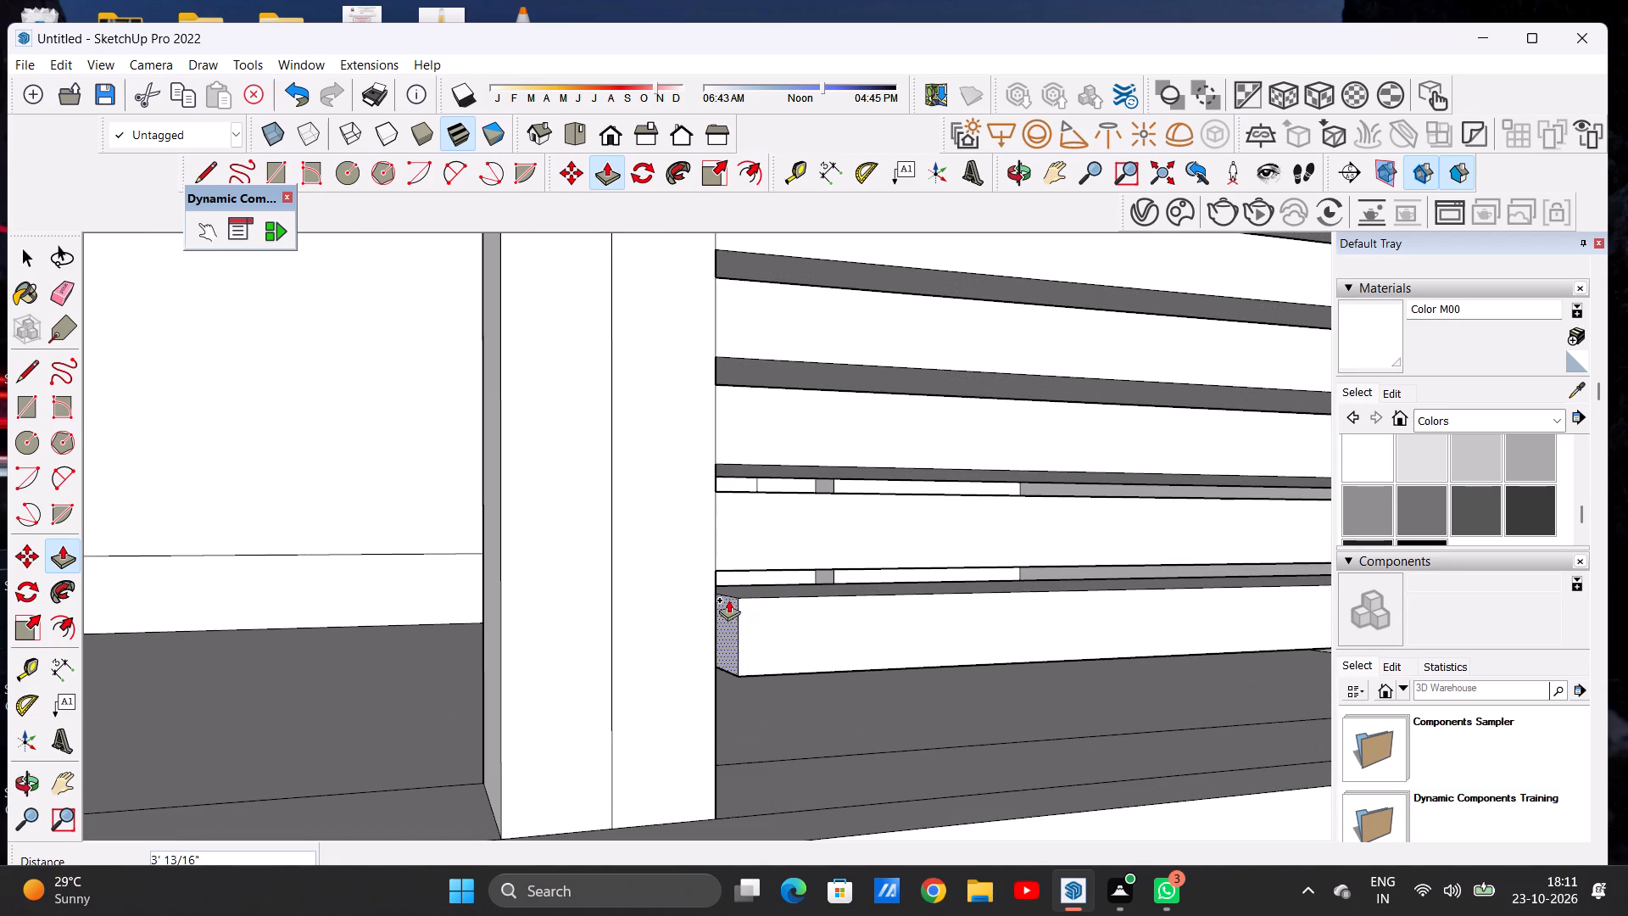
left_click(722, 571)
Push/Pull the lowest rectangle on the corner pillar about 3' 1 3/8" to the middle post, just above the base.
scroll(628, 626, "down", 6)
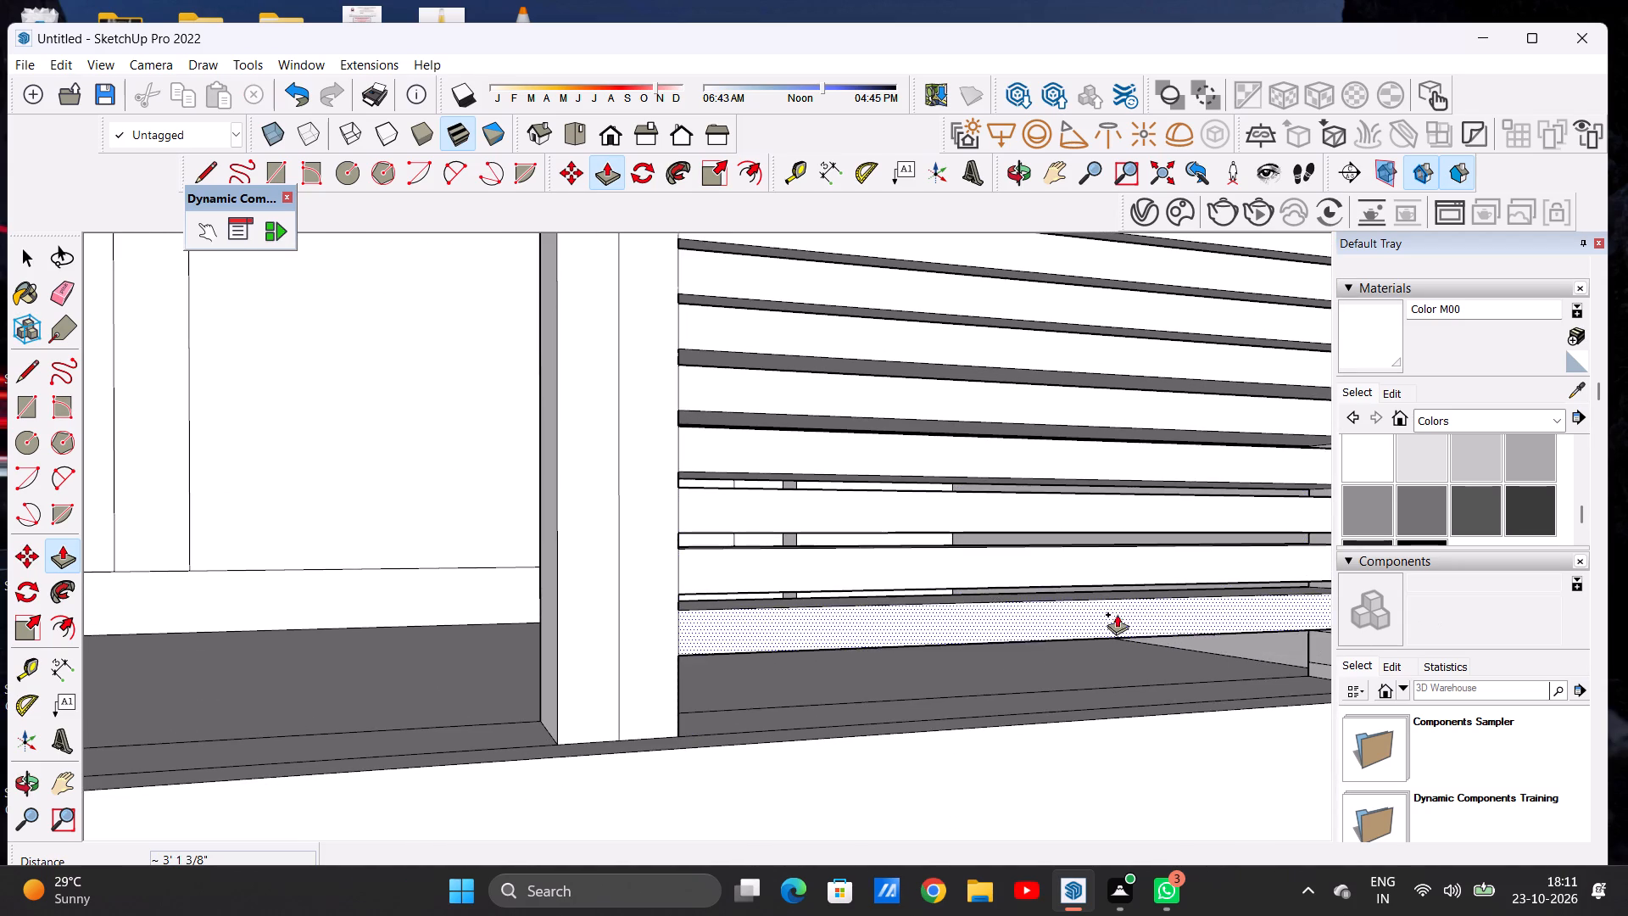
scroll(1028, 622, "down", 3)
scroll(1017, 626, "up", 1)
scroll(1008, 629, "down", 4)
scroll(1244, 632, "up", 8)
left_click(1248, 636)
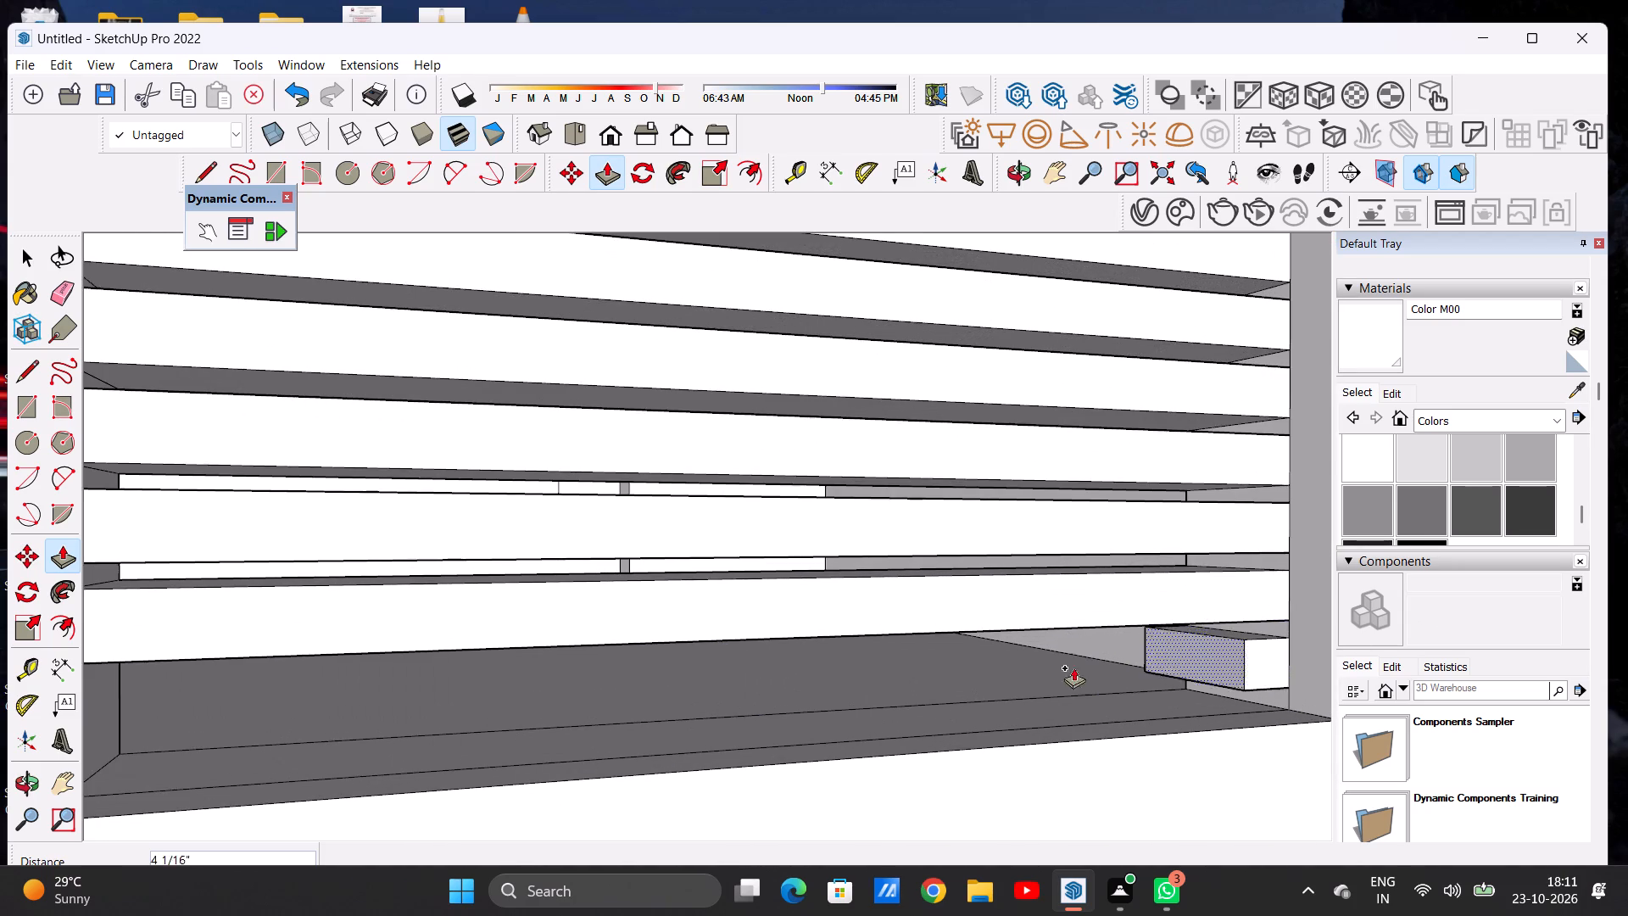
scroll(1090, 656, "down", 3)
scroll(1093, 656, "up", 1)
scroll(1093, 656, "down", 8)
middle_click_drag(727, 678, 677, 663)
scroll(720, 660, "up", 3)
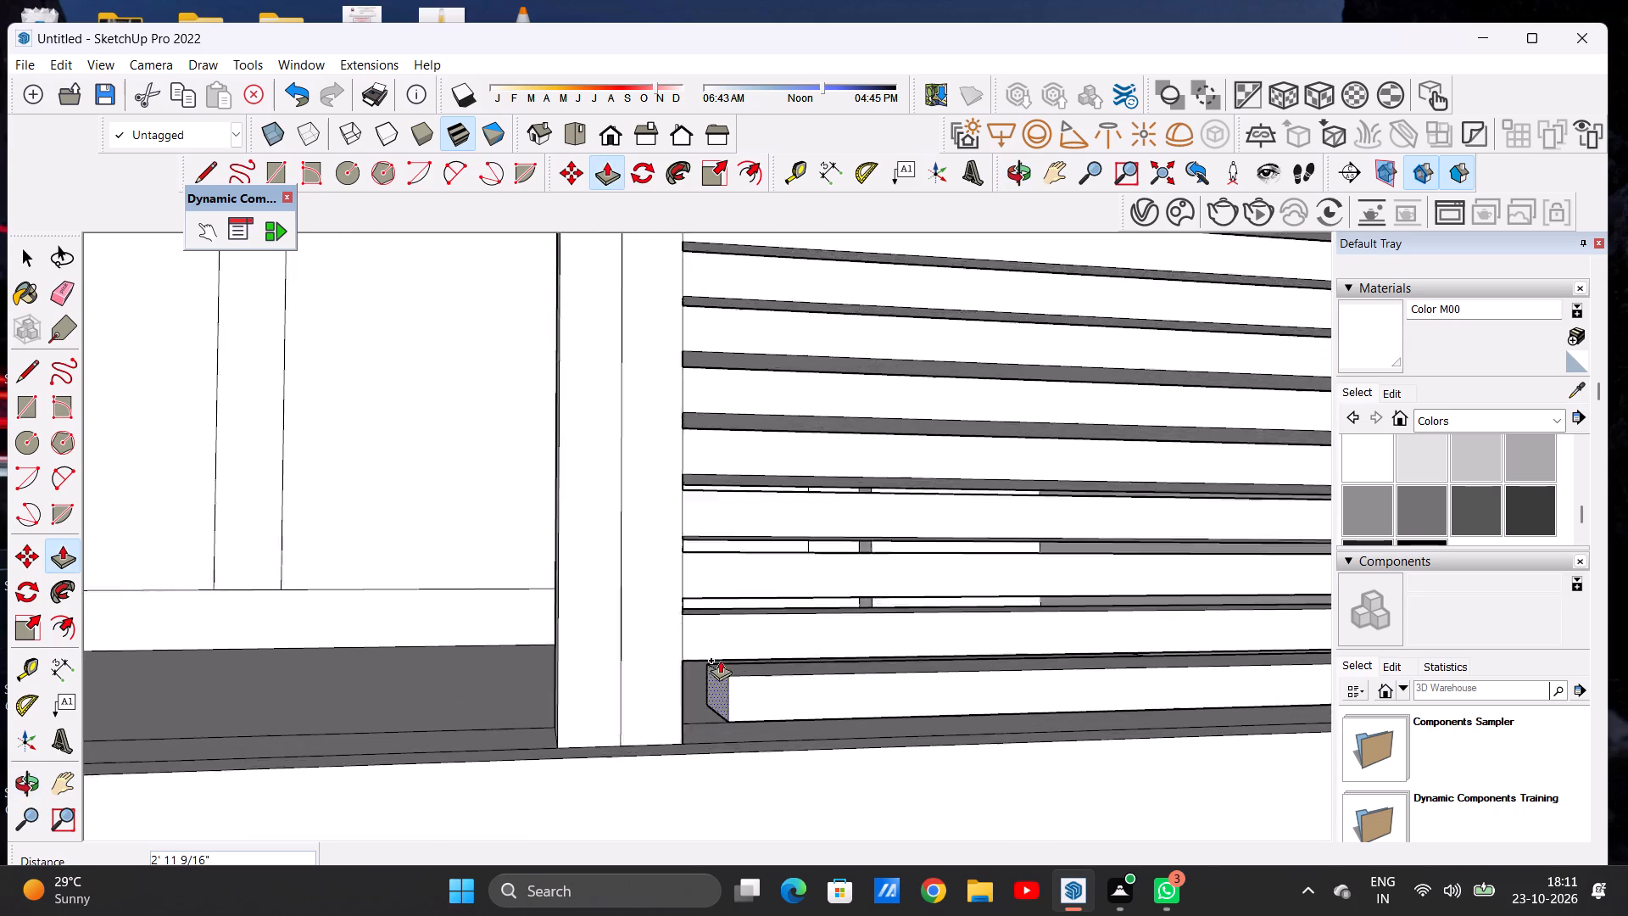
scroll(720, 660, "up", 9)
left_click(669, 668)
In the enclosure's other bay, Push/Pull the top rectangle on the entrance-side pillar about 3' 1 5/16" to the middle post.
scroll(671, 674, "down", 8)
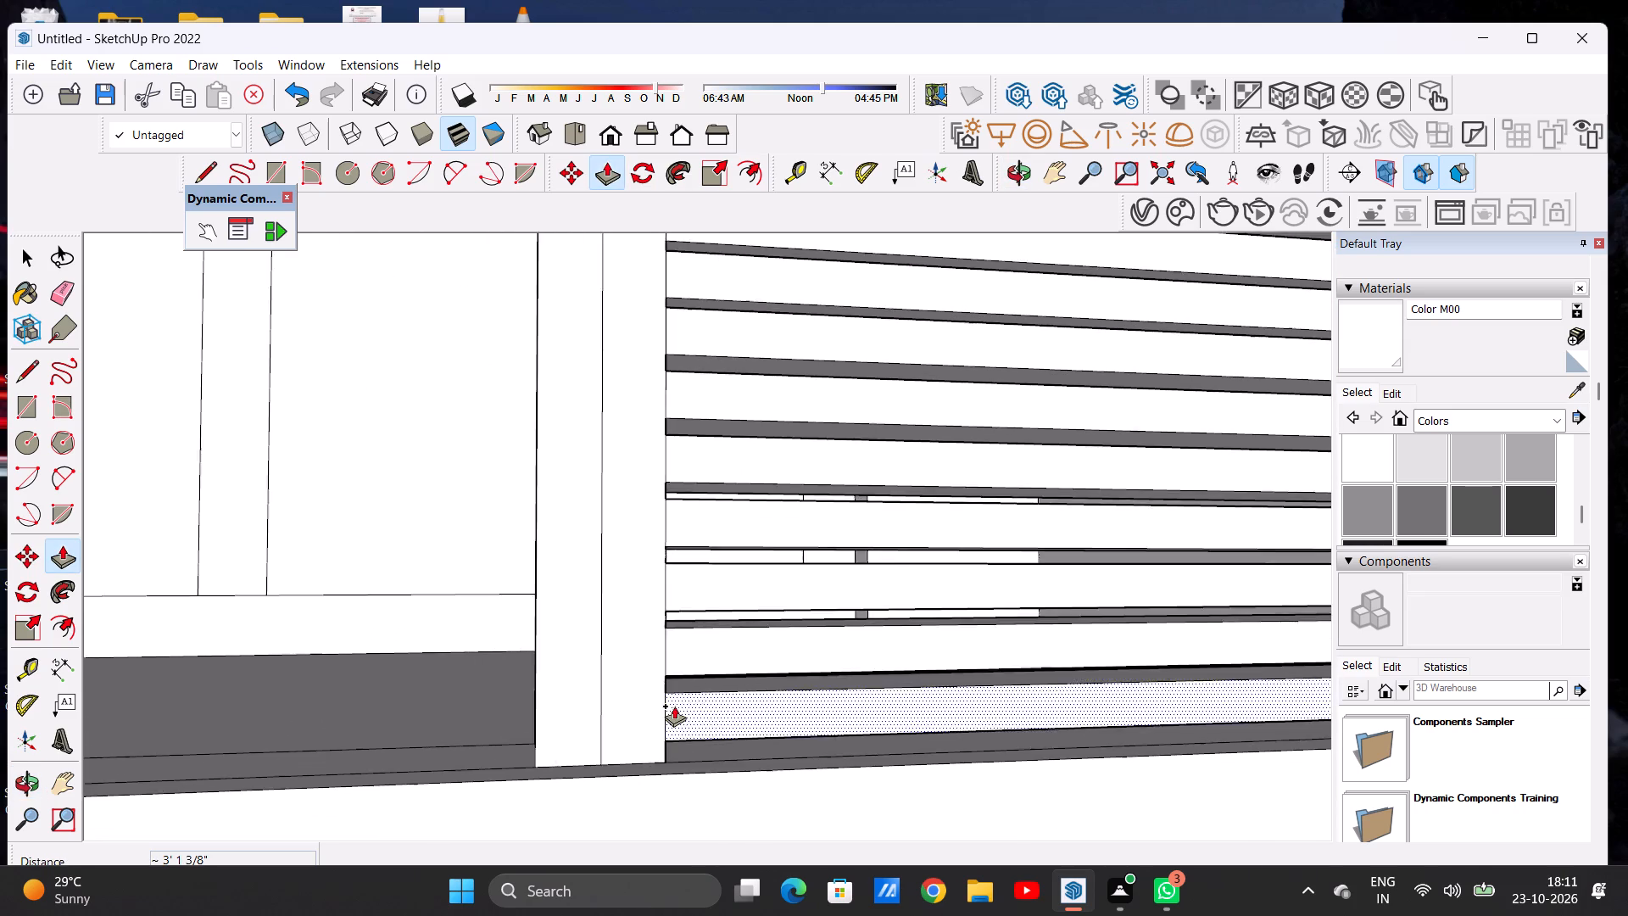
scroll(674, 706, "down", 16)
scroll(676, 505, "down", 5)
middle_click_drag(605, 597, 405, 632)
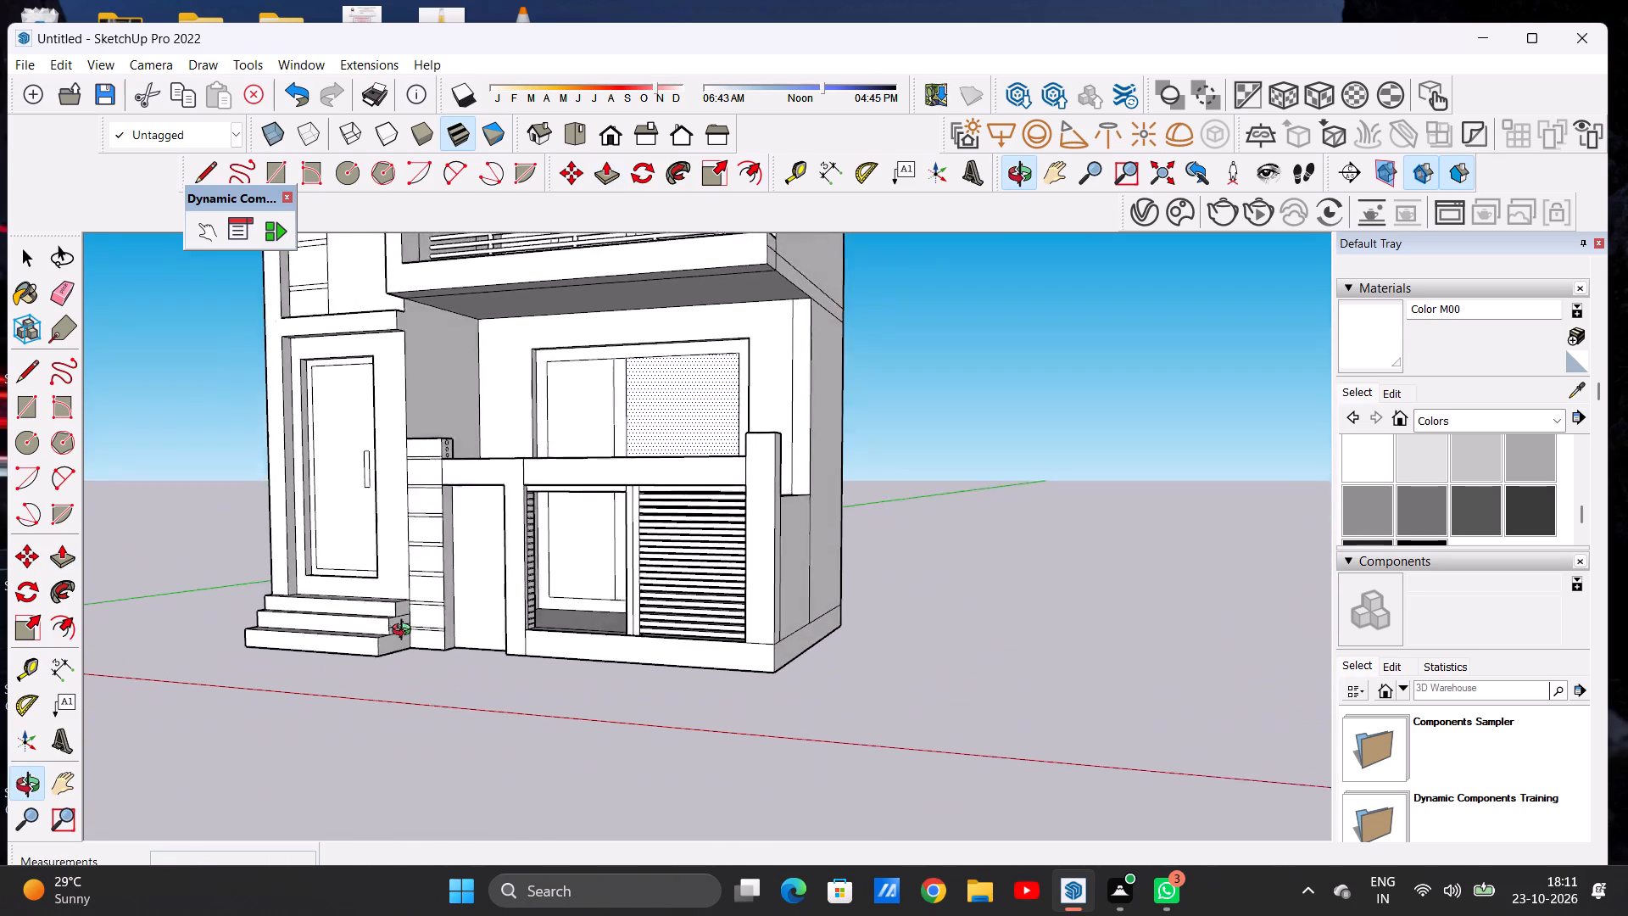
middle_click_drag(405, 632, 403, 645)
scroll(556, 525, "up", 1)
scroll(554, 520, "down", 1)
scroll(549, 516, "up", 20)
scroll(549, 516, "up", 2)
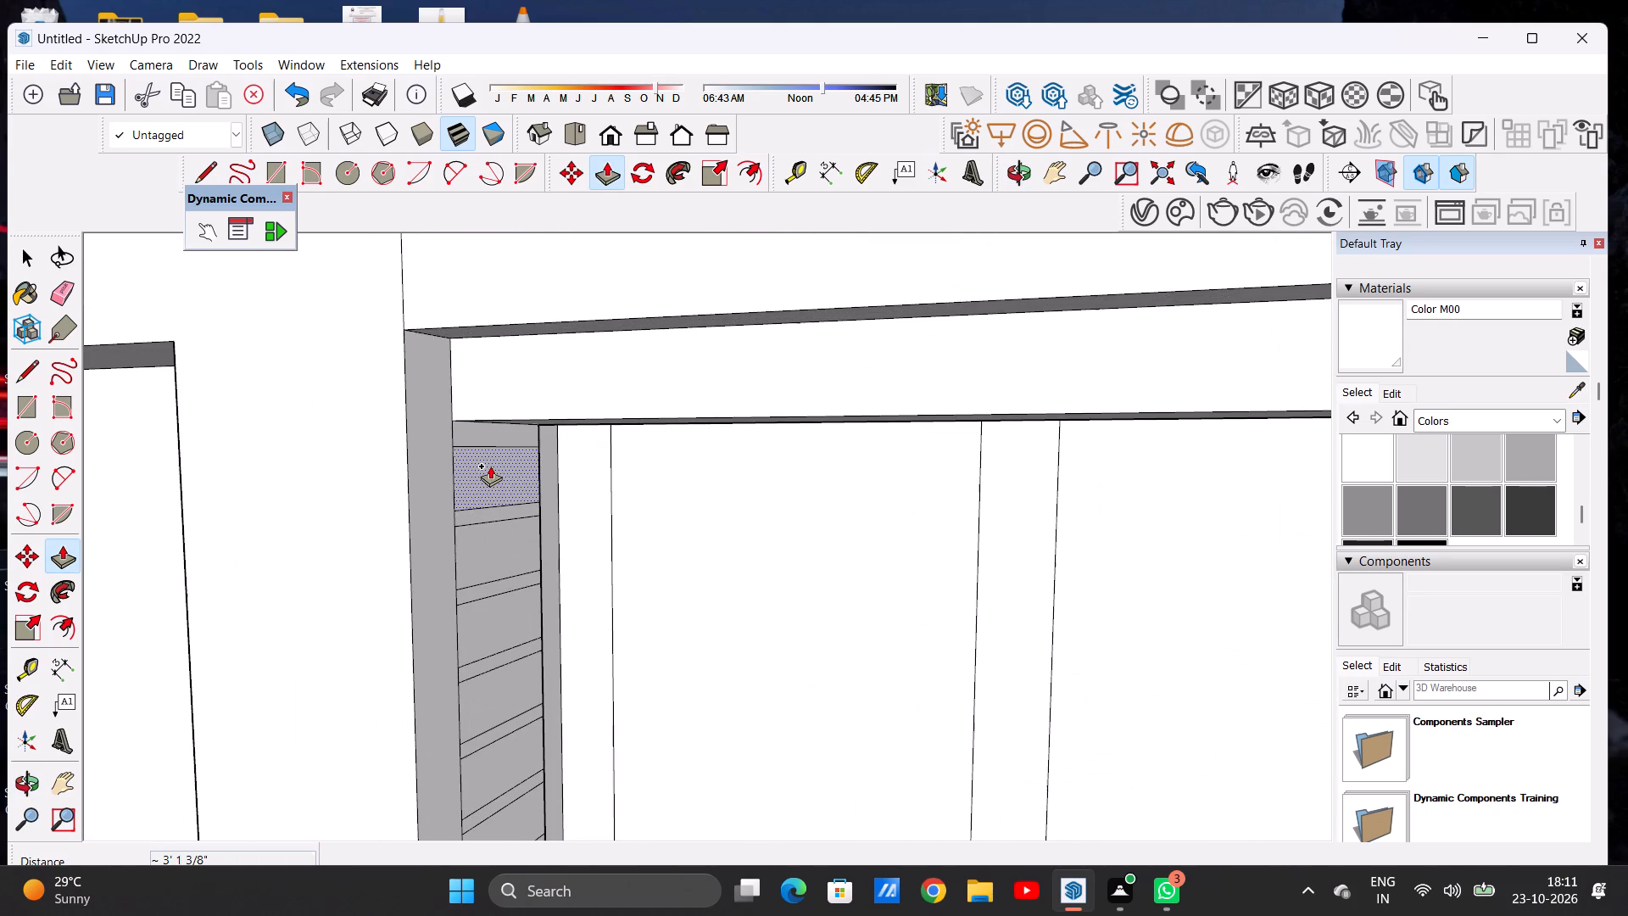
left_click(490, 466)
scroll(638, 475, "down", 16)
middle_click_drag(889, 499, 923, 497)
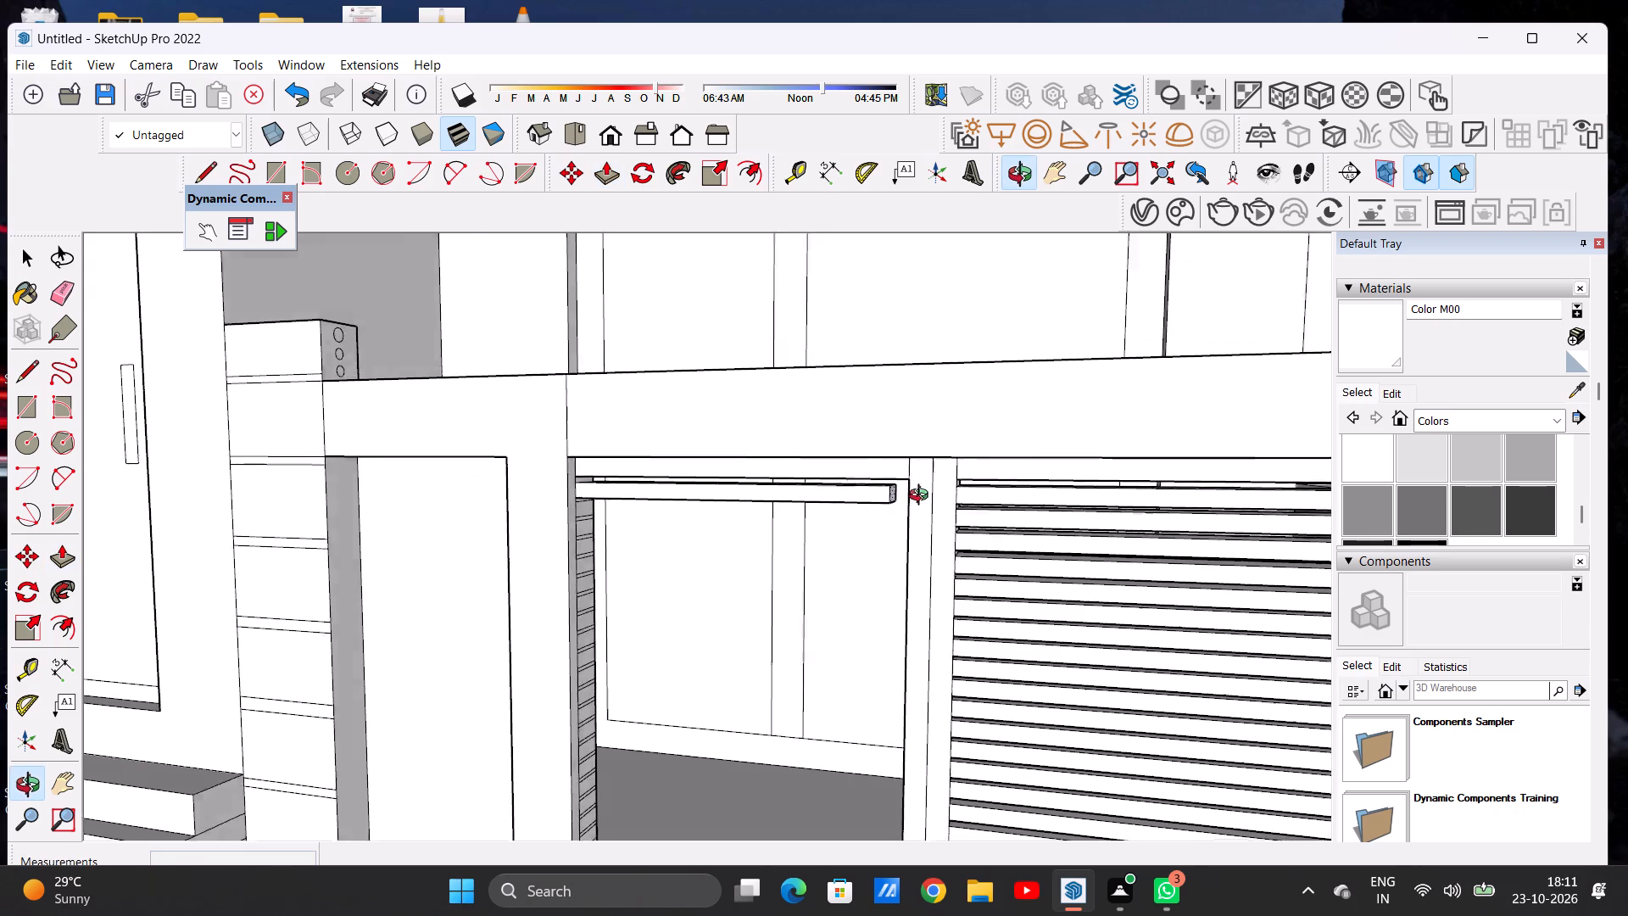
middle_click_drag(923, 497, 927, 495)
scroll(928, 493, "up", 11)
left_click(916, 457)
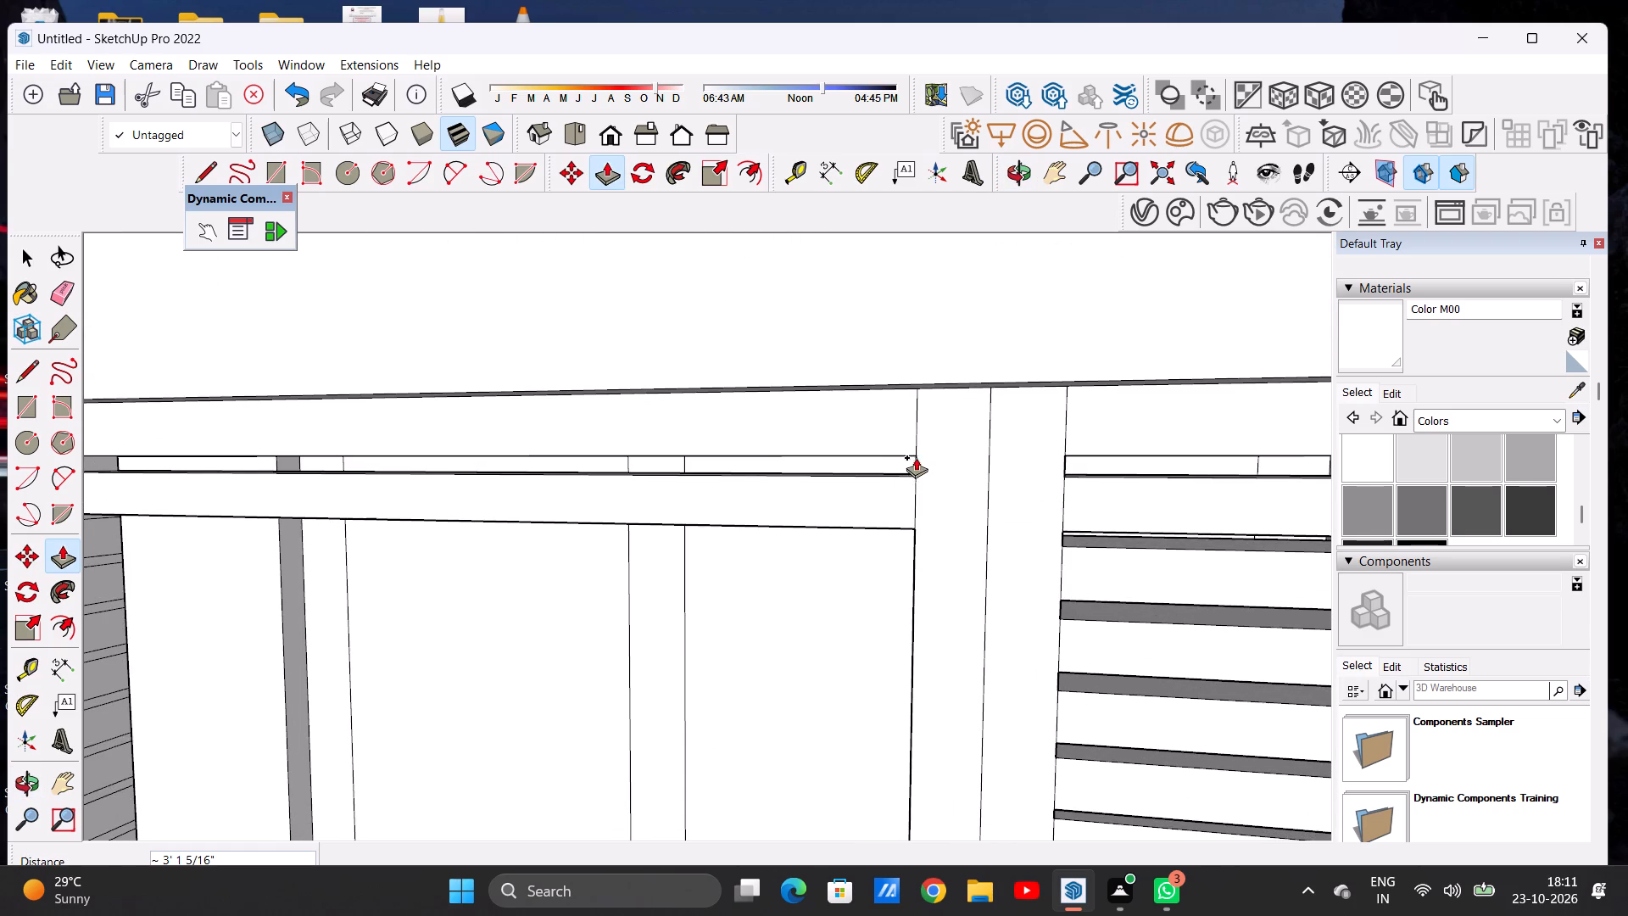
Push/Pull the second rectangle from the top on the entrance-side pillar about 3' 1 5/16" to the middle post.
scroll(844, 487, "down", 9)
scroll(488, 526, "up", 8)
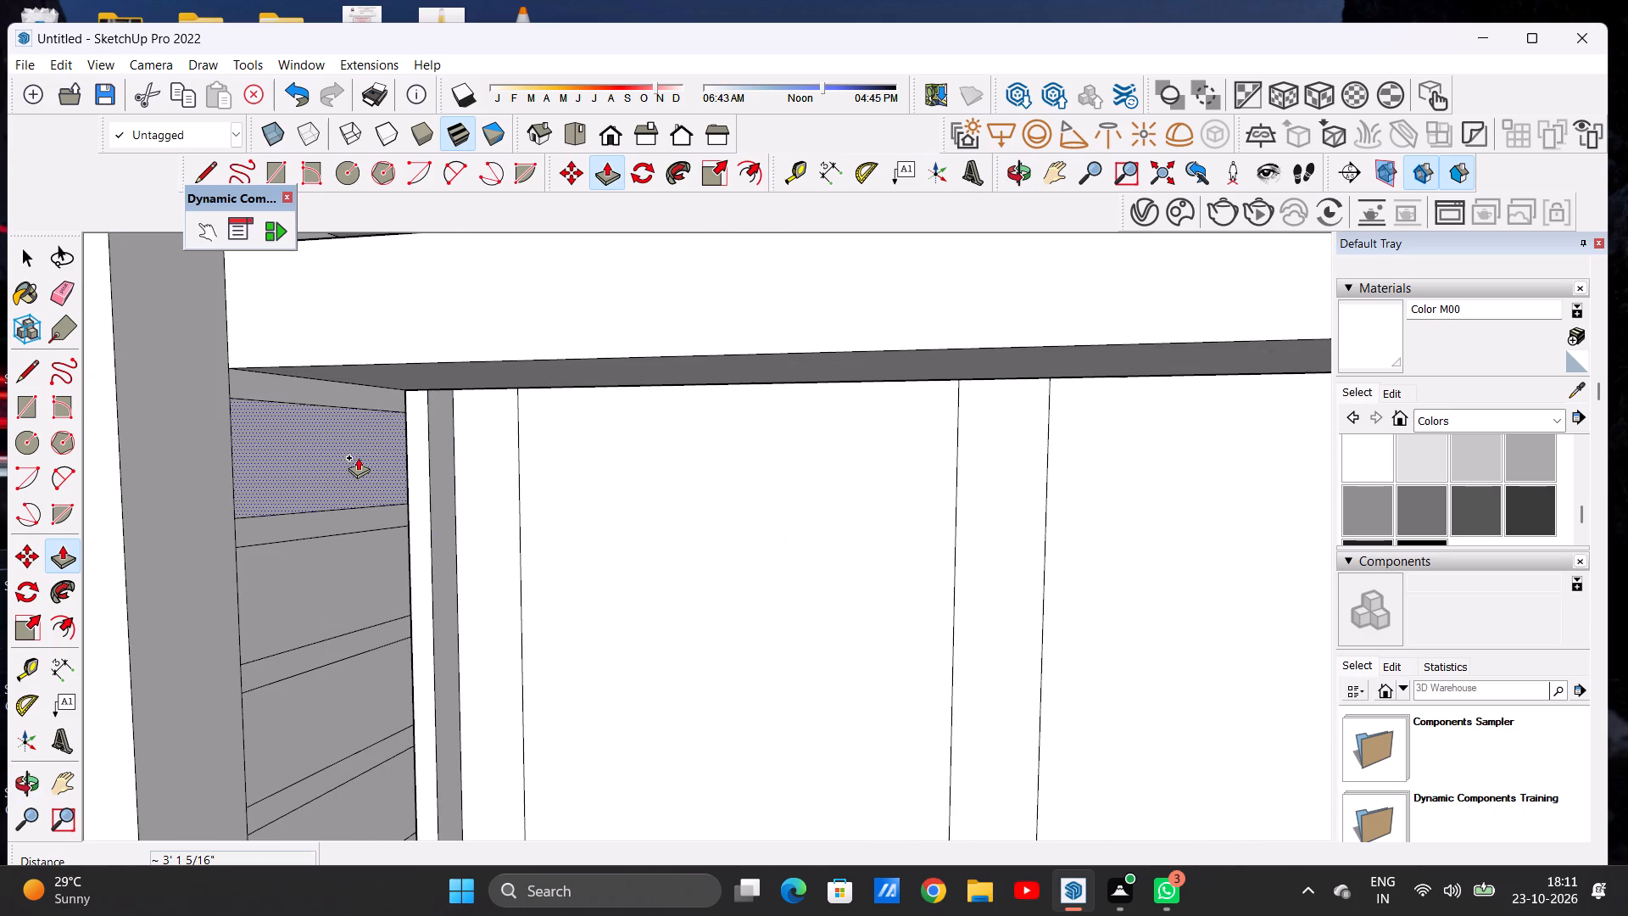
left_click(358, 457)
scroll(597, 531, "down", 15)
scroll(817, 539, "up", 5)
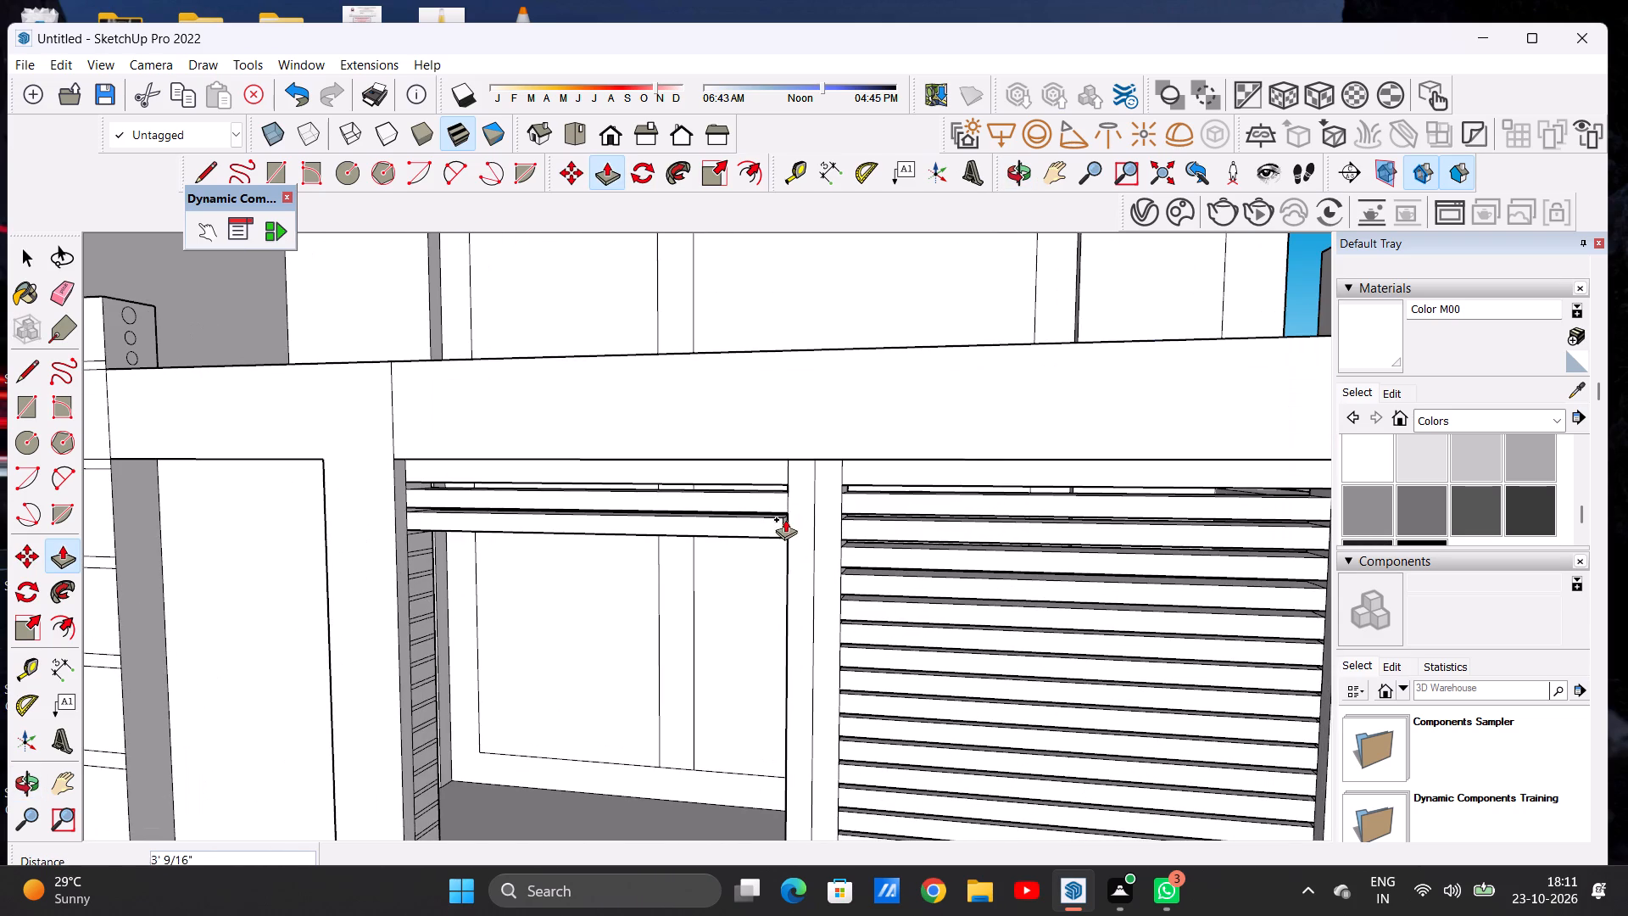
left_click(791, 510)
Push/Pull the third rectangle from the top on the entrance-side pillar about 3' 1 5/16" to the middle post.
scroll(435, 539, "up", 5)
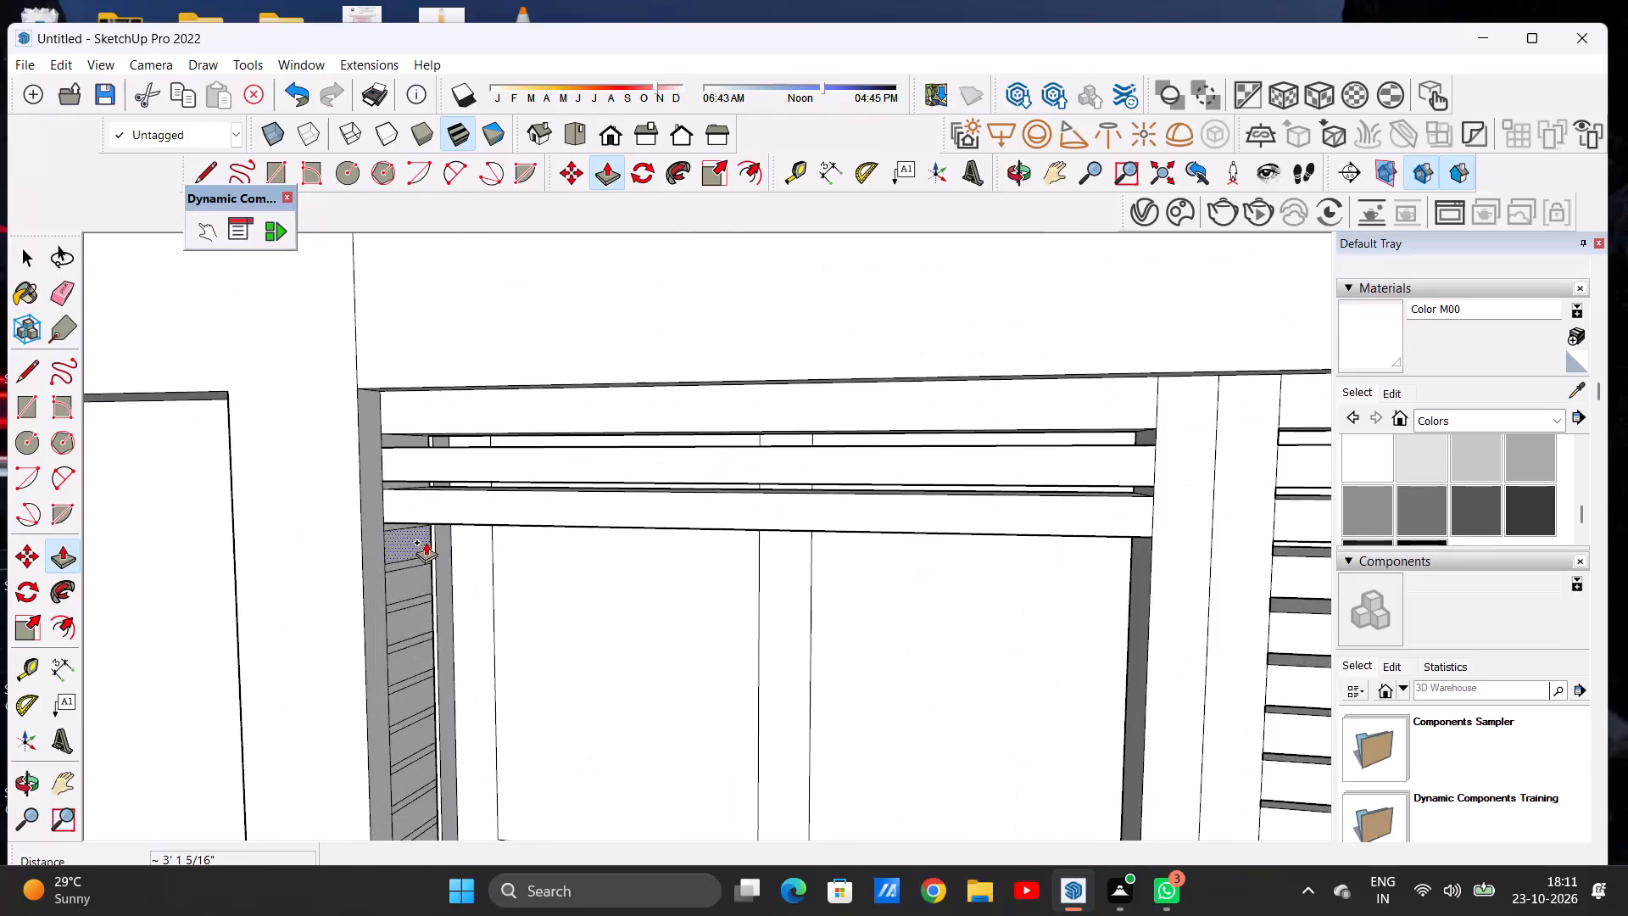
scroll(414, 540, "up", 6)
left_click(391, 539)
scroll(536, 567, "down", 14)
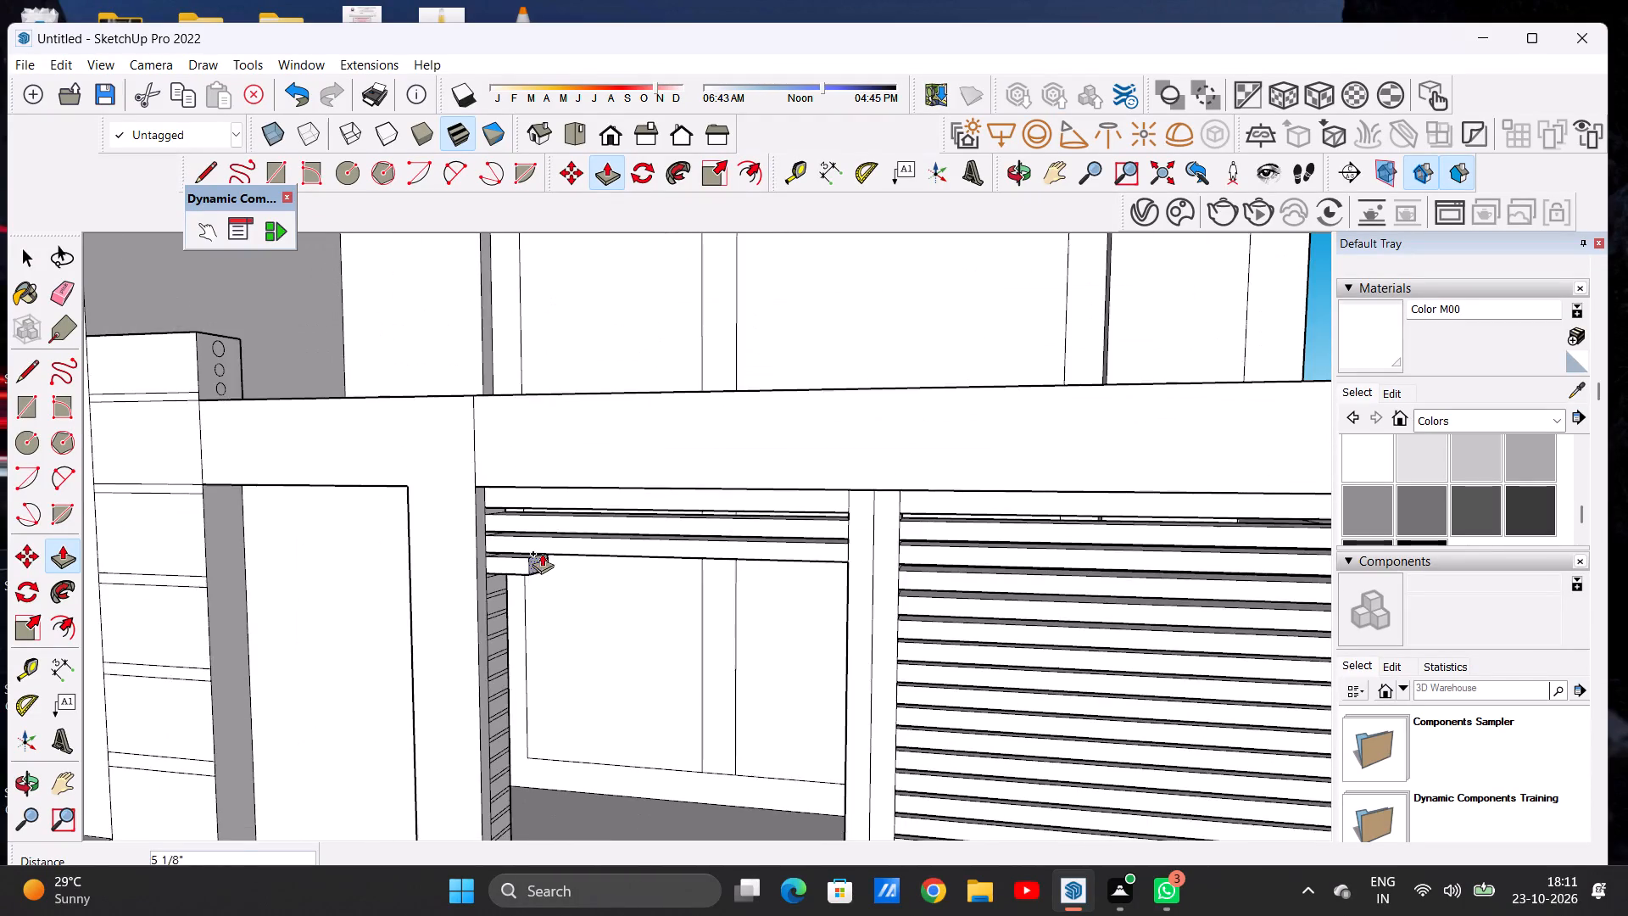
scroll(542, 553, "down", 1)
scroll(544, 553, "up", 1)
scroll(544, 554, "down", 3)
scroll(764, 577, "up", 11)
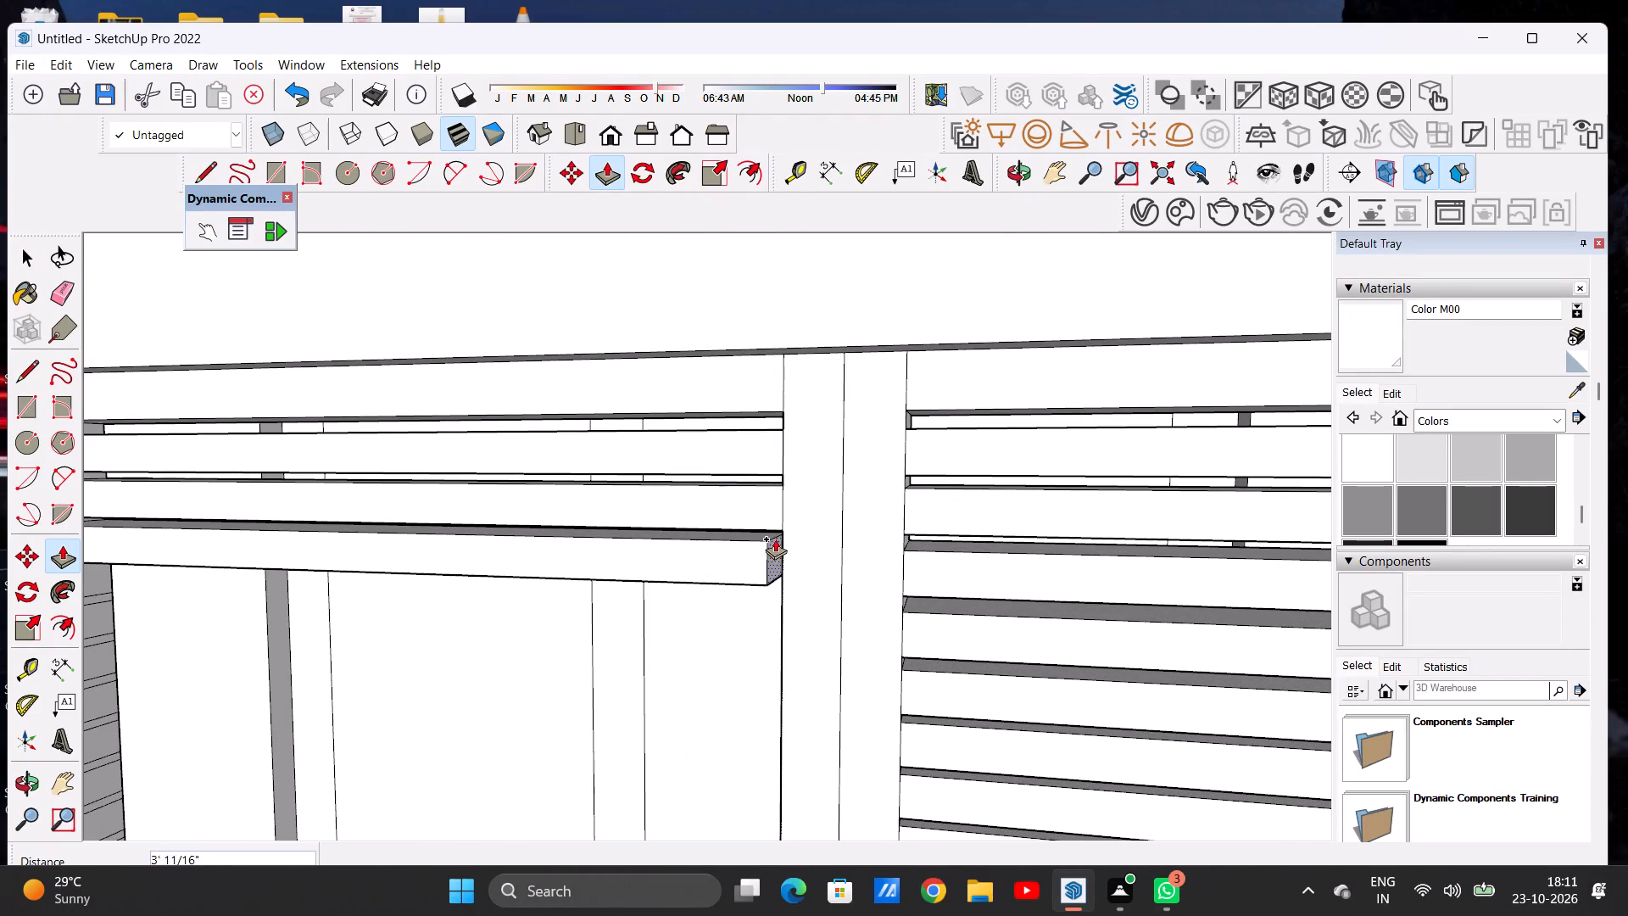
left_click(782, 532)
Push/Pull the fourth rectangle from the top on the entrance-side pillar about 3' 1 5/16" to the middle post.
scroll(712, 521, "down", 6)
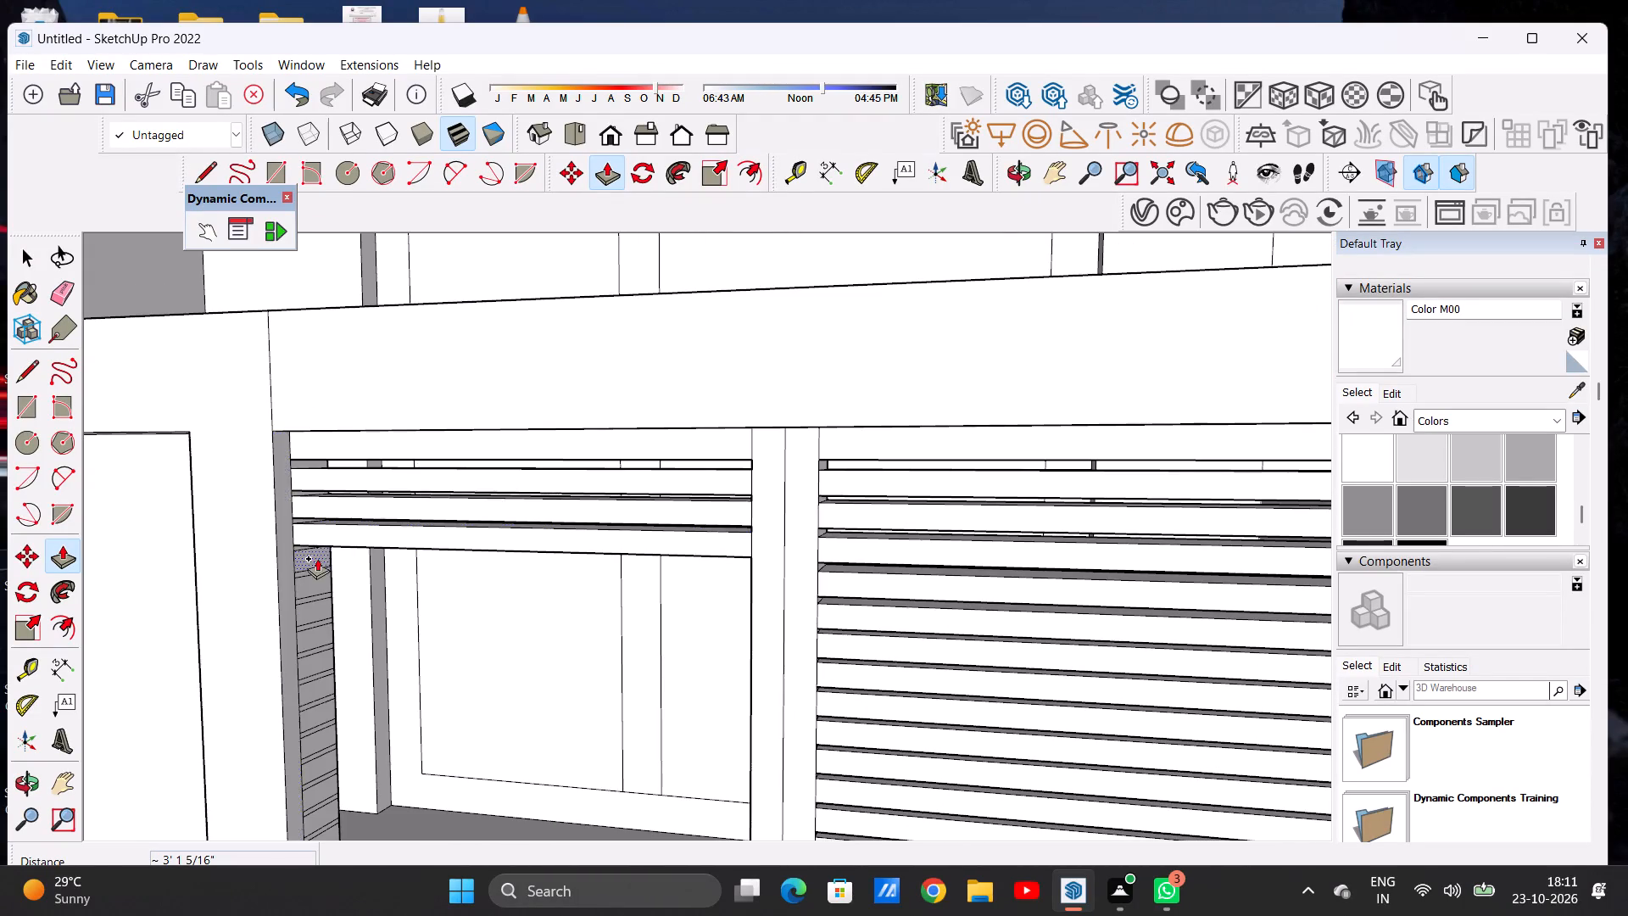
scroll(329, 555, "up", 15)
left_click(275, 561)
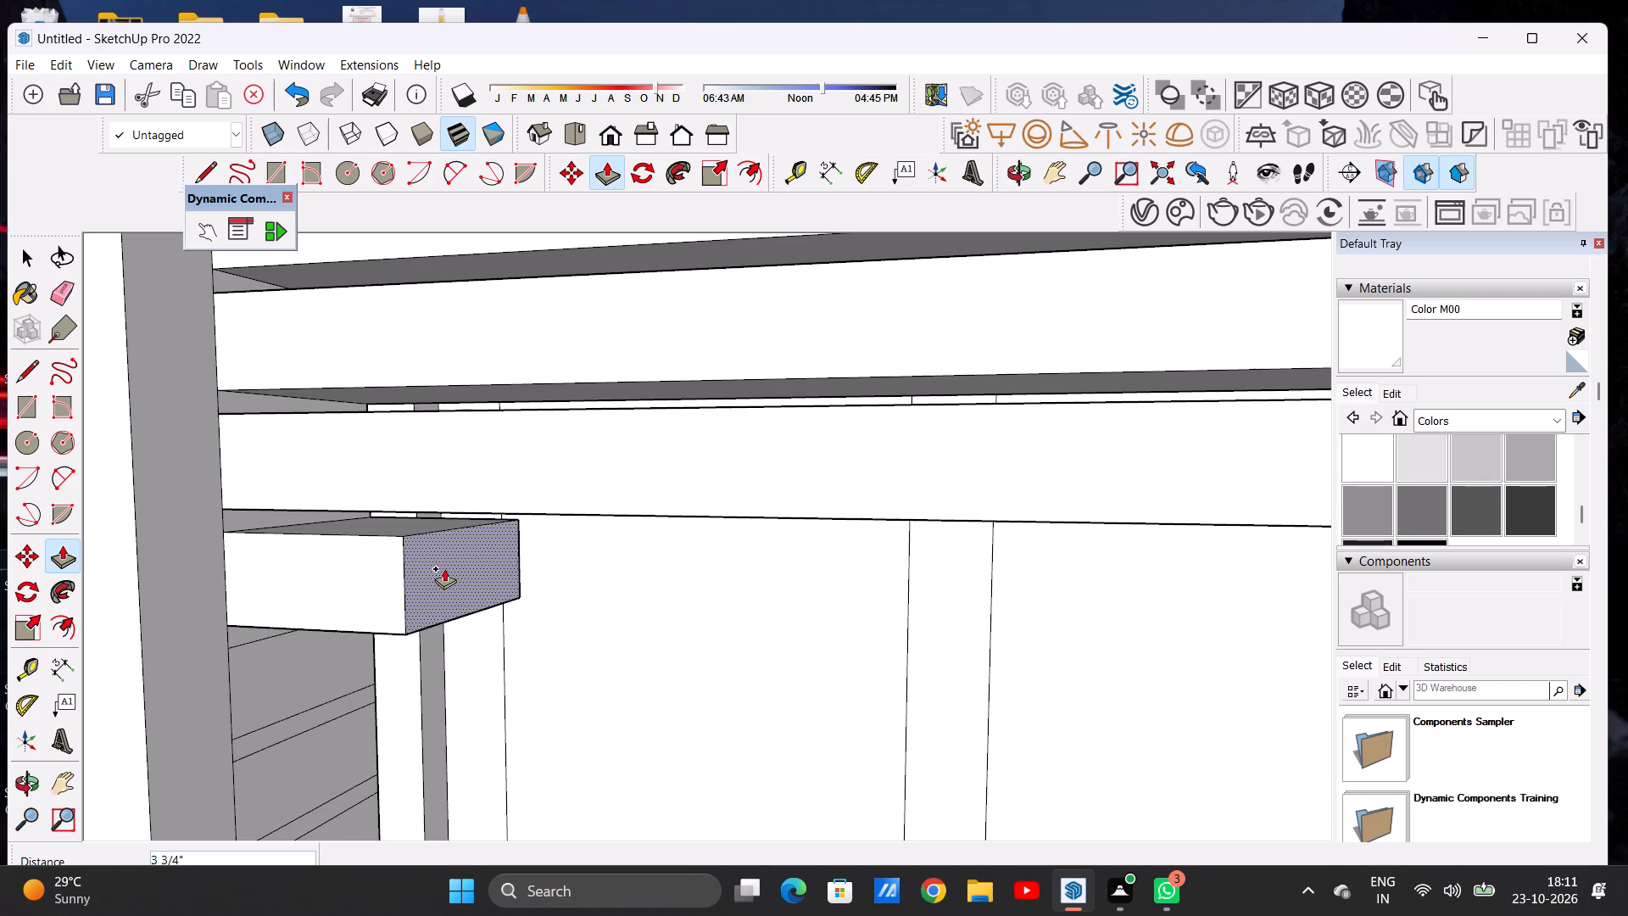
scroll(315, 596, "down", 20)
scroll(654, 615, "up", 9)
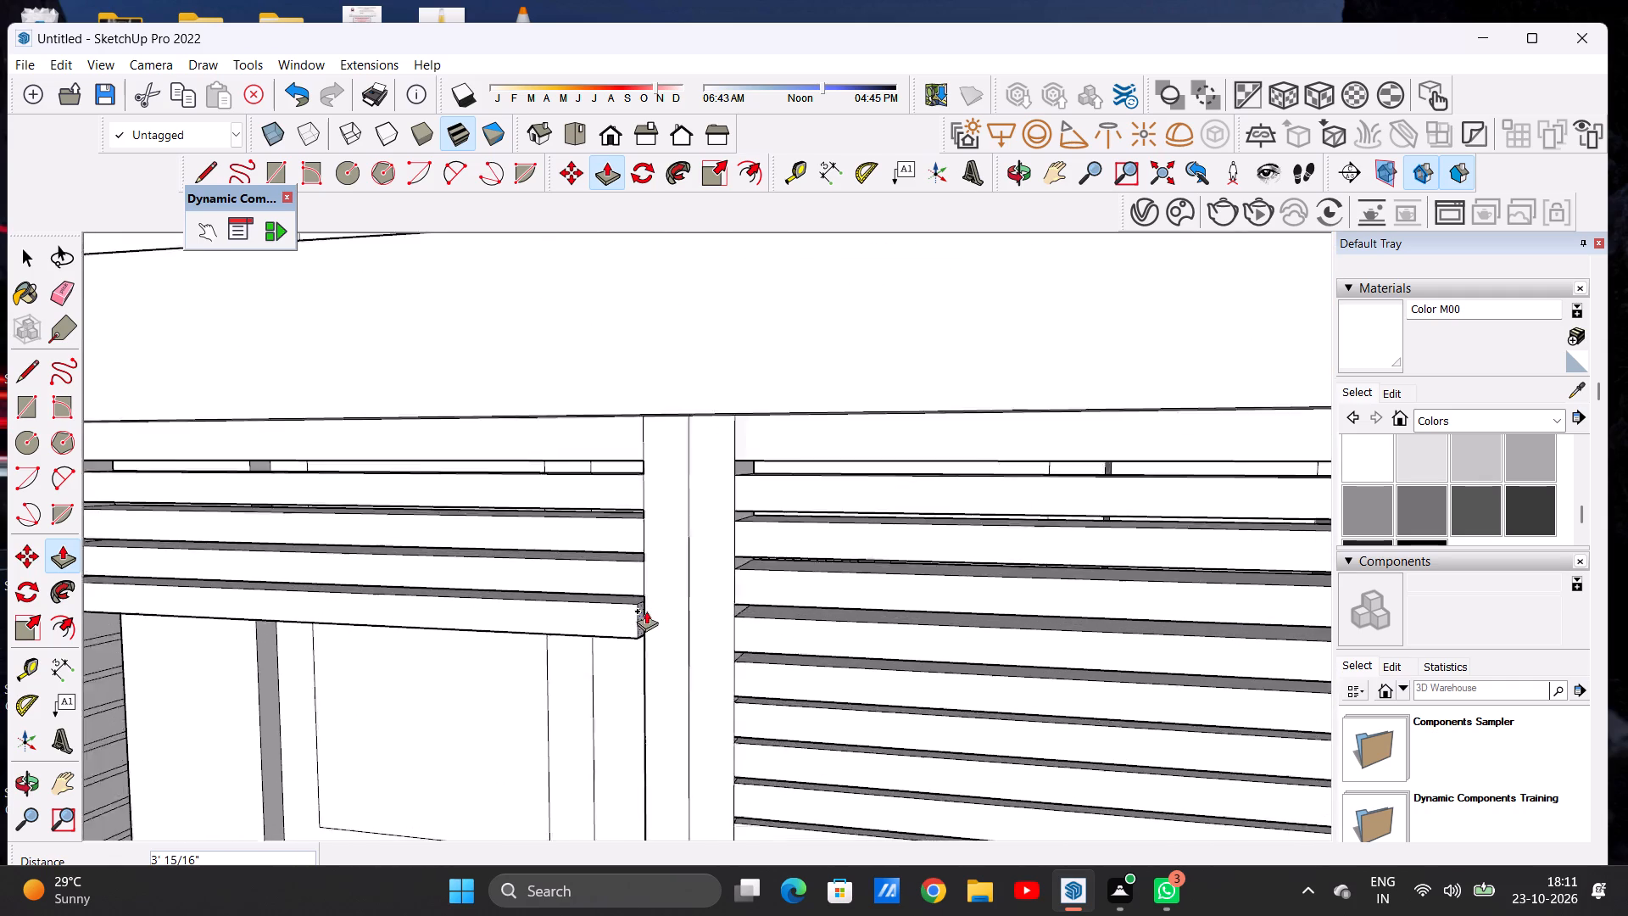
scroll(646, 611, "up", 2)
left_click(644, 585)
scroll(643, 574, "down", 15)
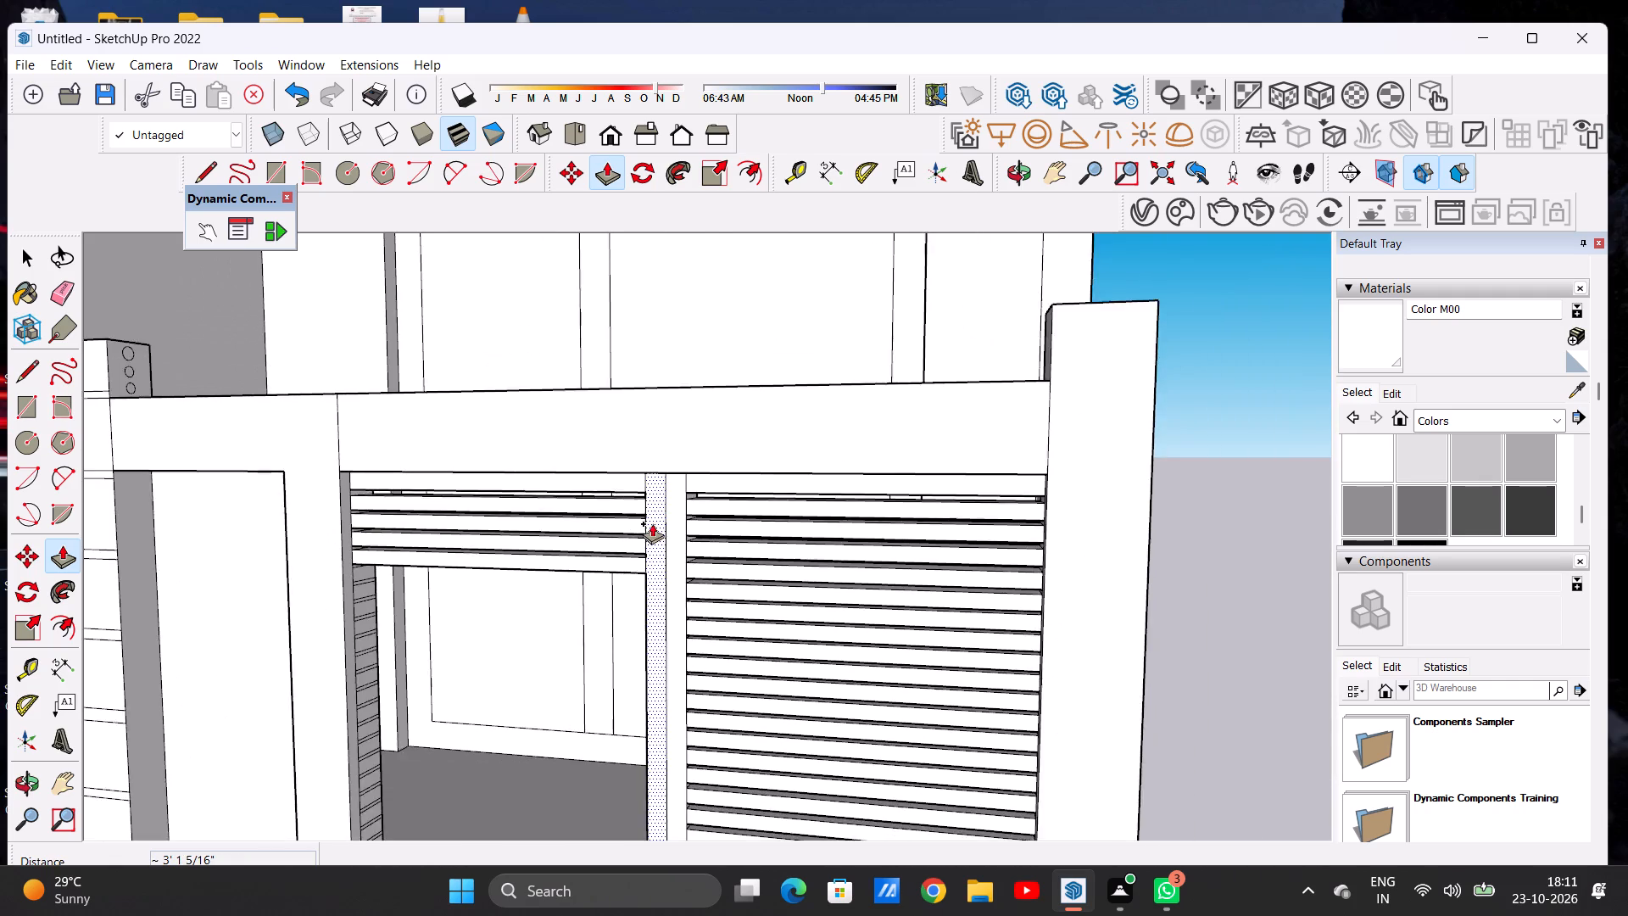
Push/Pull the fifth rectangle from the top on the entrance-side pillar about 3' 1 5/16" to the middle post.
scroll(405, 599, "up", 7)
scroll(357, 501, "up", 6)
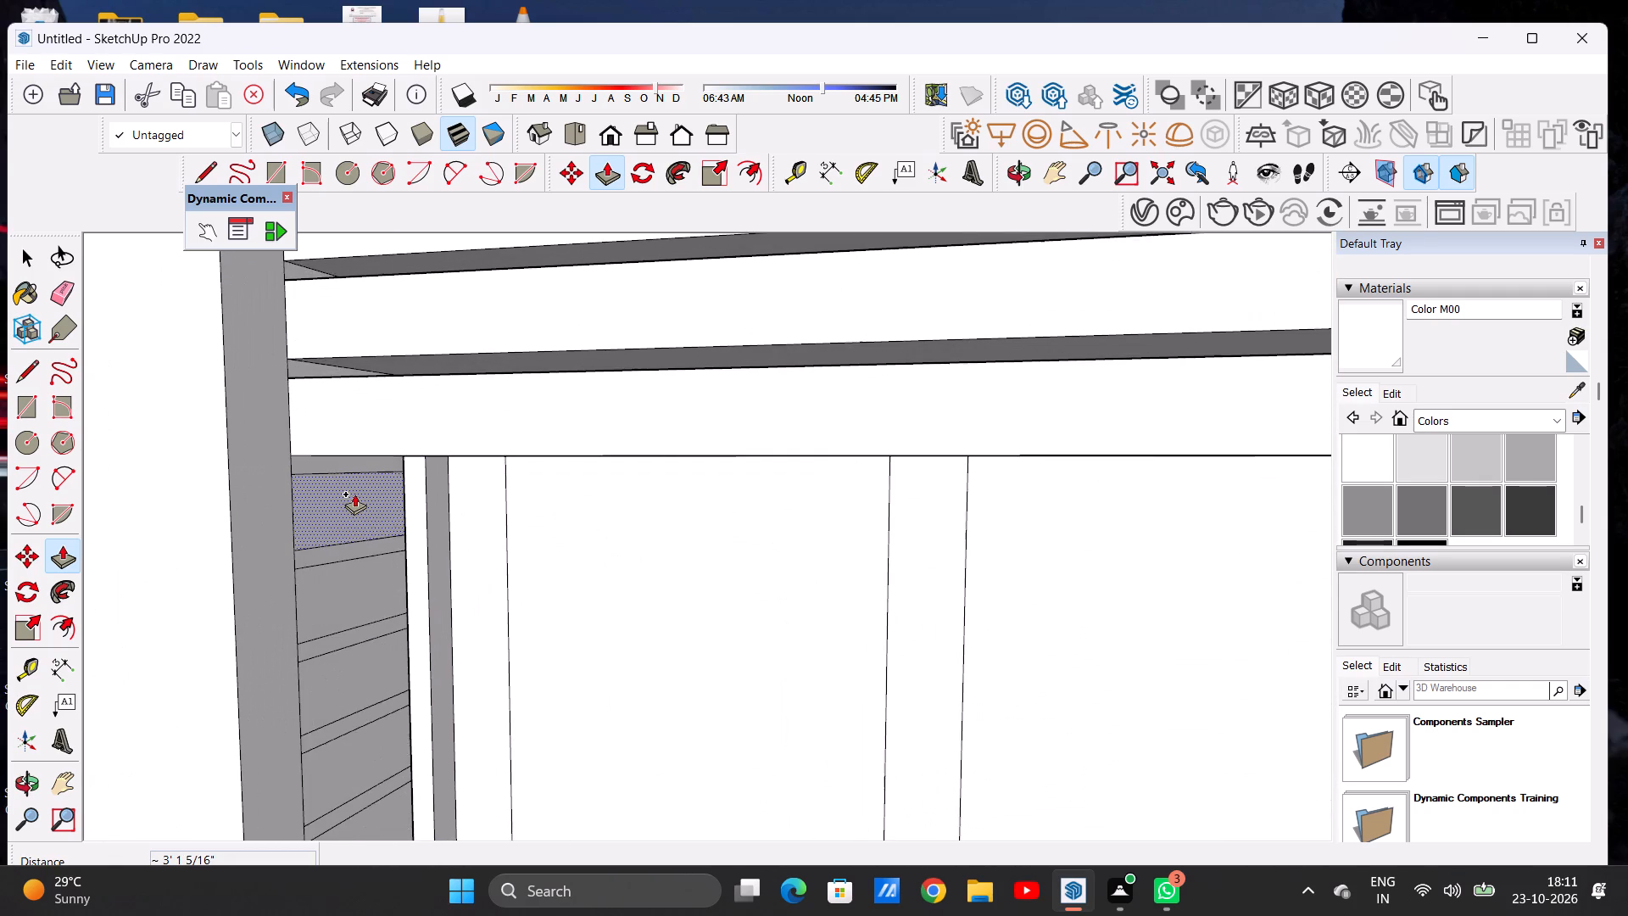
left_click(354, 494)
scroll(411, 668, "down", 16)
scroll(651, 671, "up", 4)
scroll(649, 670, "down", 1)
scroll(642, 670, "up", 5)
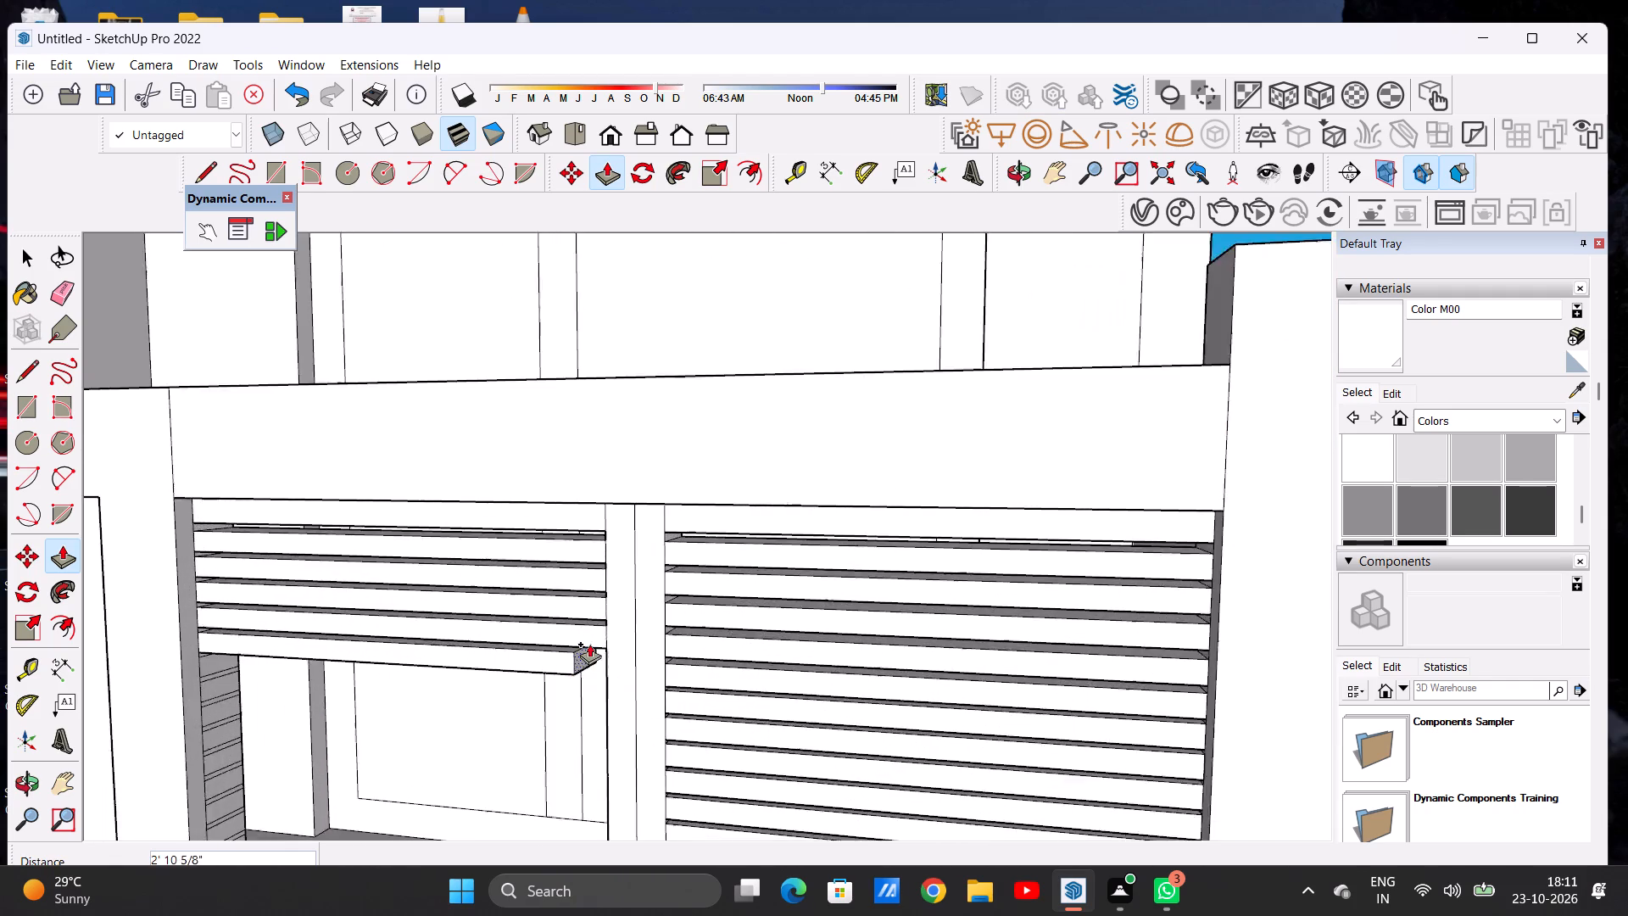
scroll(589, 644, "up", 9)
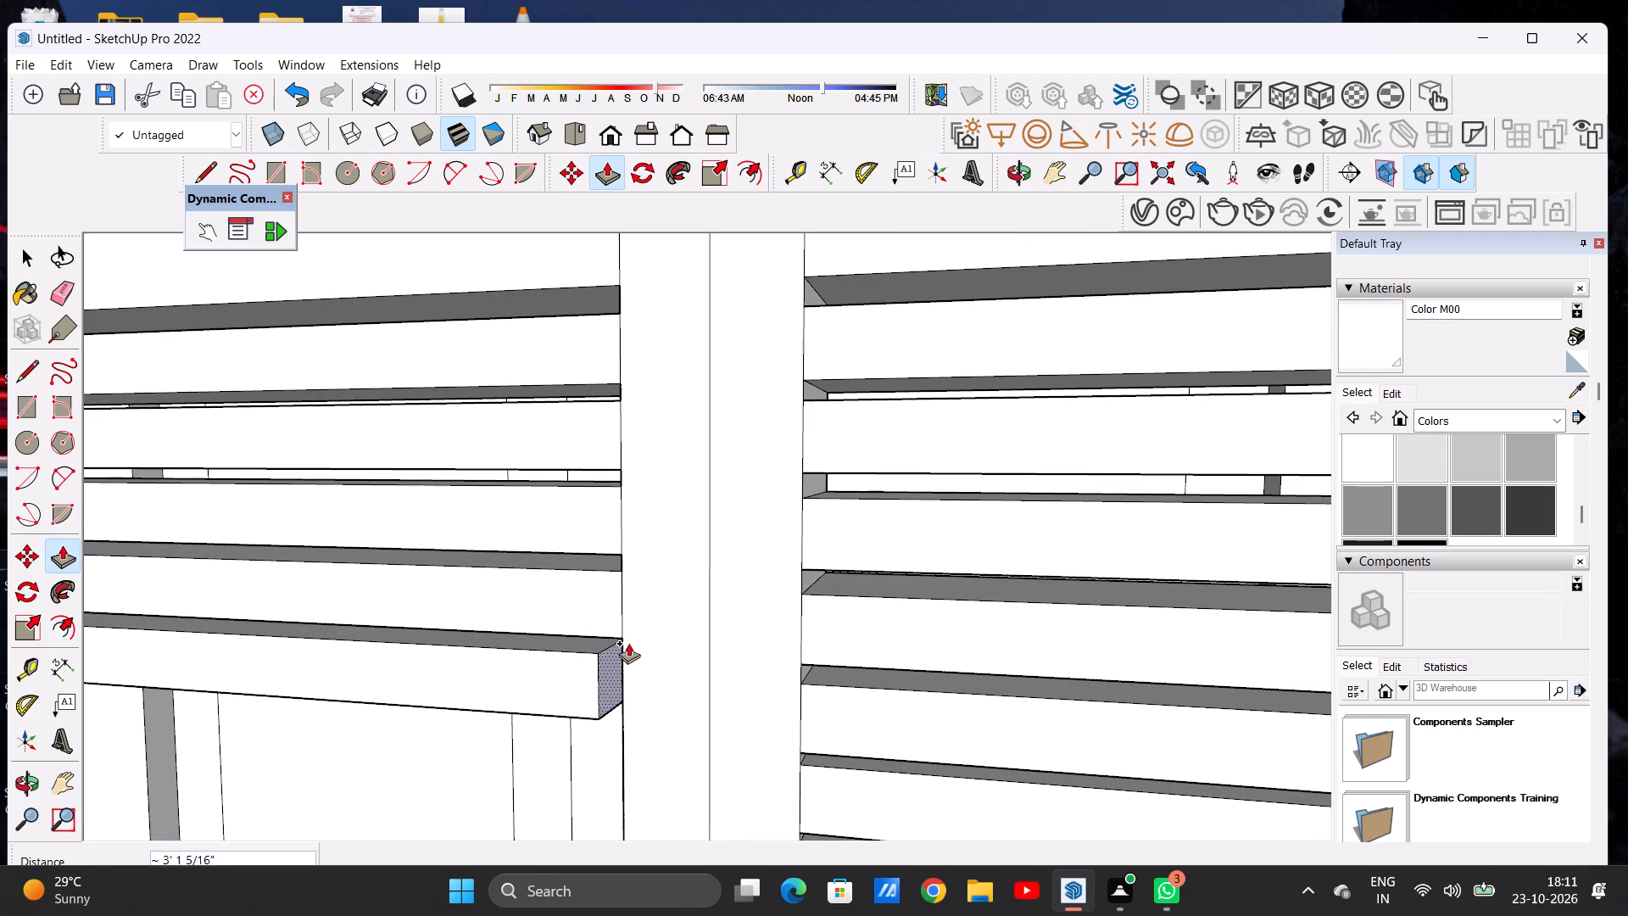
left_click(625, 642)
Push/Pull the sixth rectangle from the top on the entrance-side pillar about 3' 1 5/16" to the middle post.
scroll(666, 625, "down", 20)
scroll(666, 625, "down", 4)
middle_click_drag(661, 667, 659, 626)
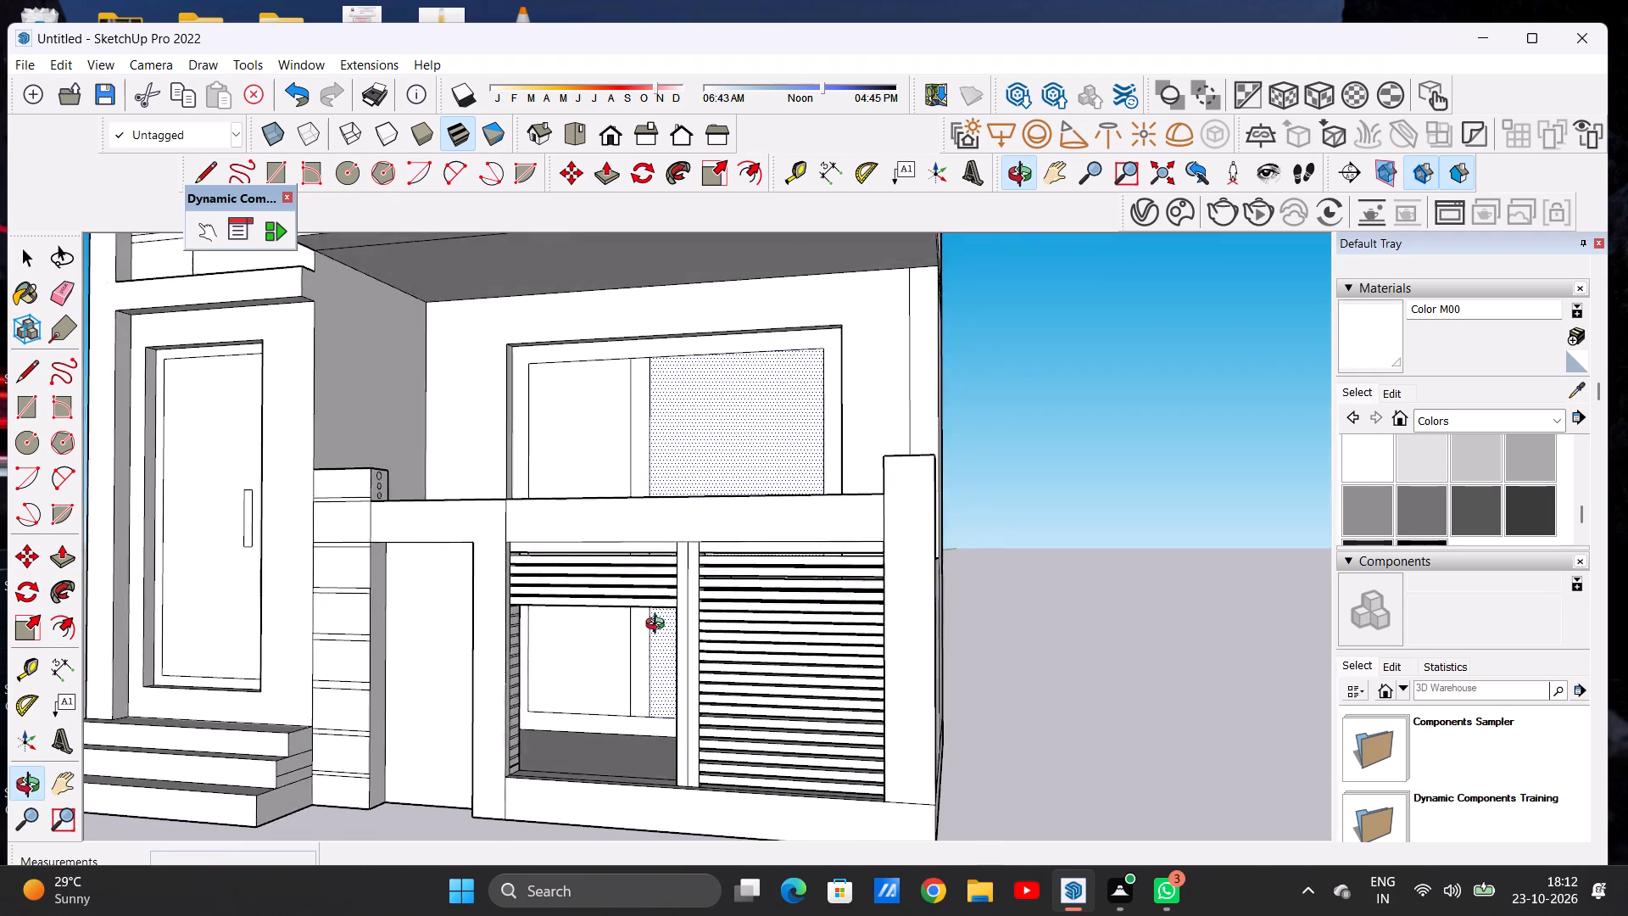
middle_click_drag(659, 626, 616, 623)
scroll(497, 624, "up", 6)
scroll(552, 583, "up", 12)
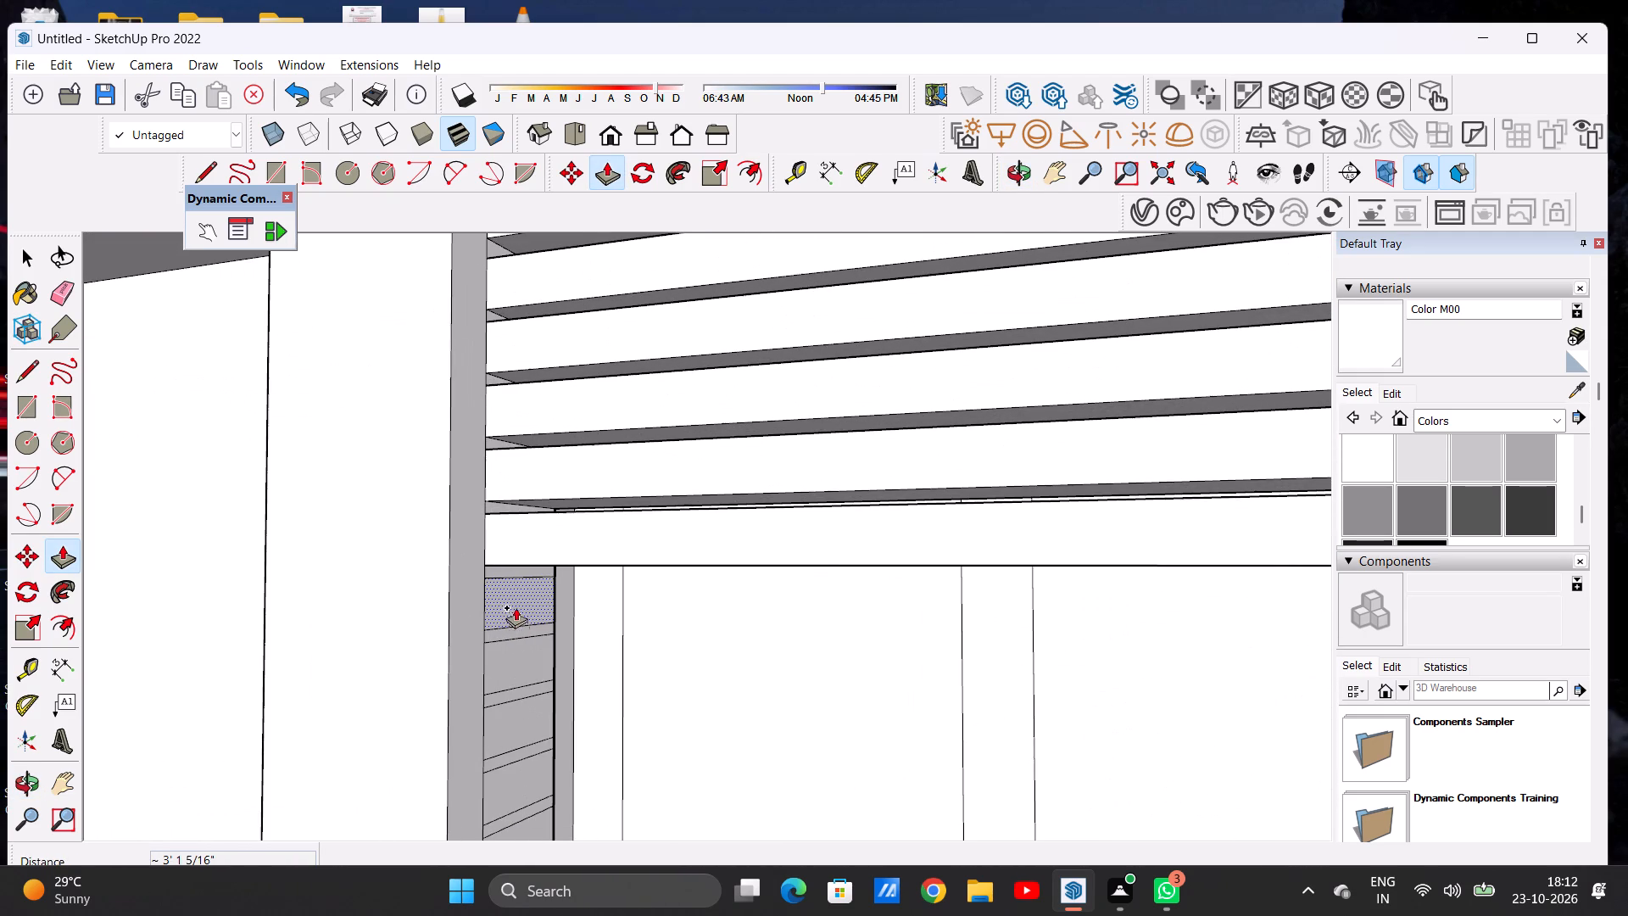
left_click(513, 595)
scroll(738, 673, "down", 16)
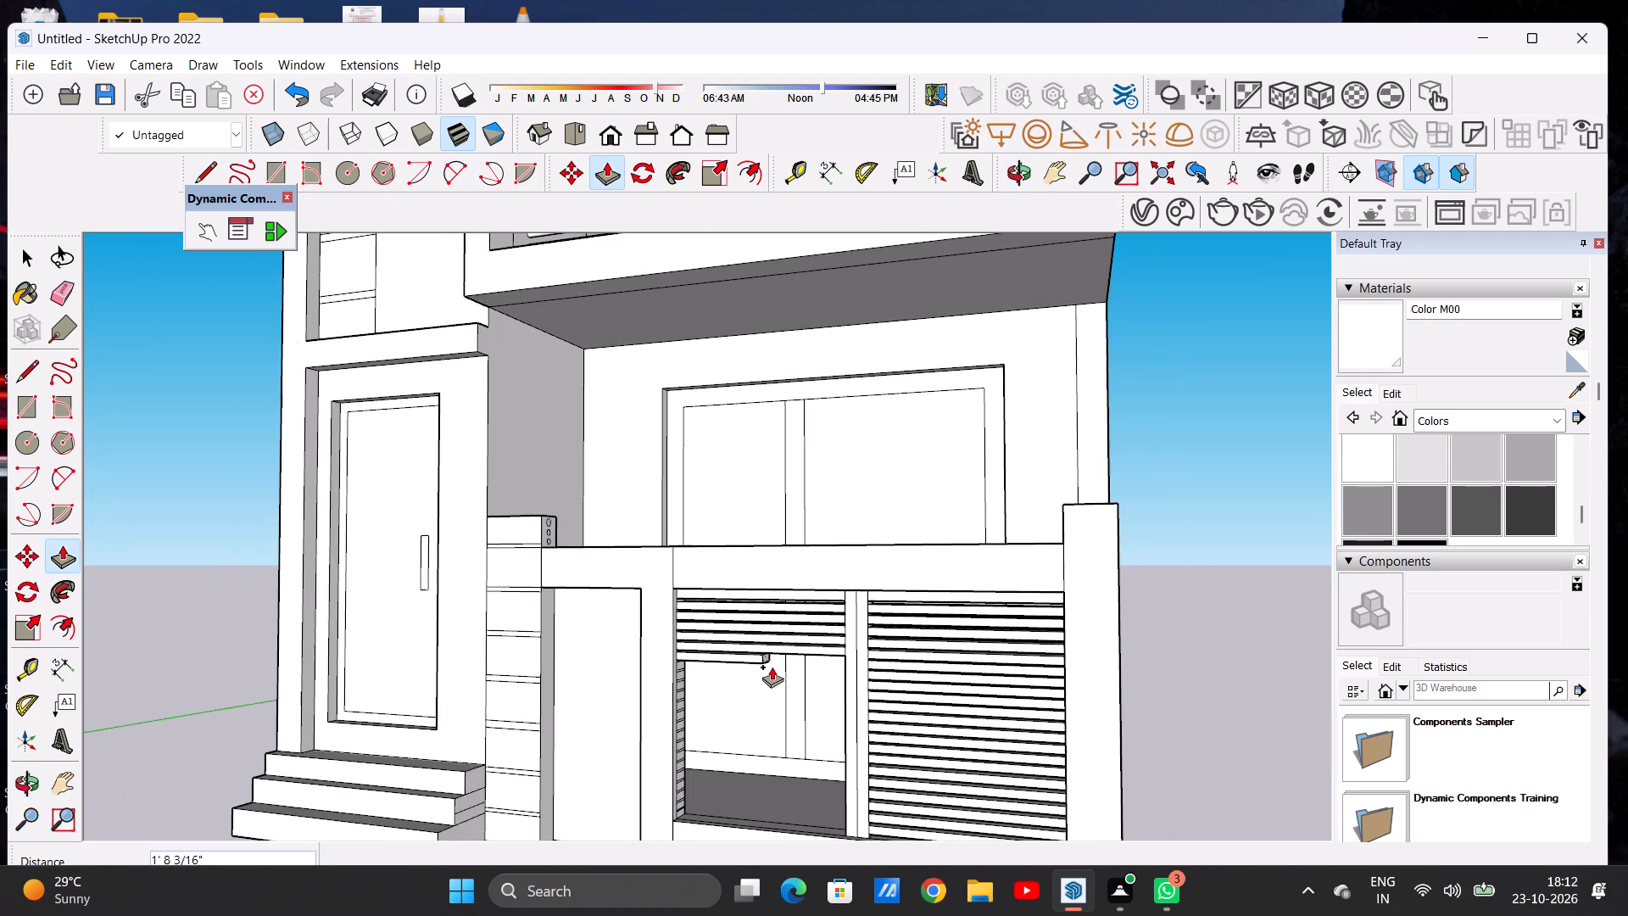
middle_click_drag(778, 667, 835, 644)
scroll(845, 677, "up", 3)
scroll(845, 677, "down", 1)
scroll(845, 677, "up", 11)
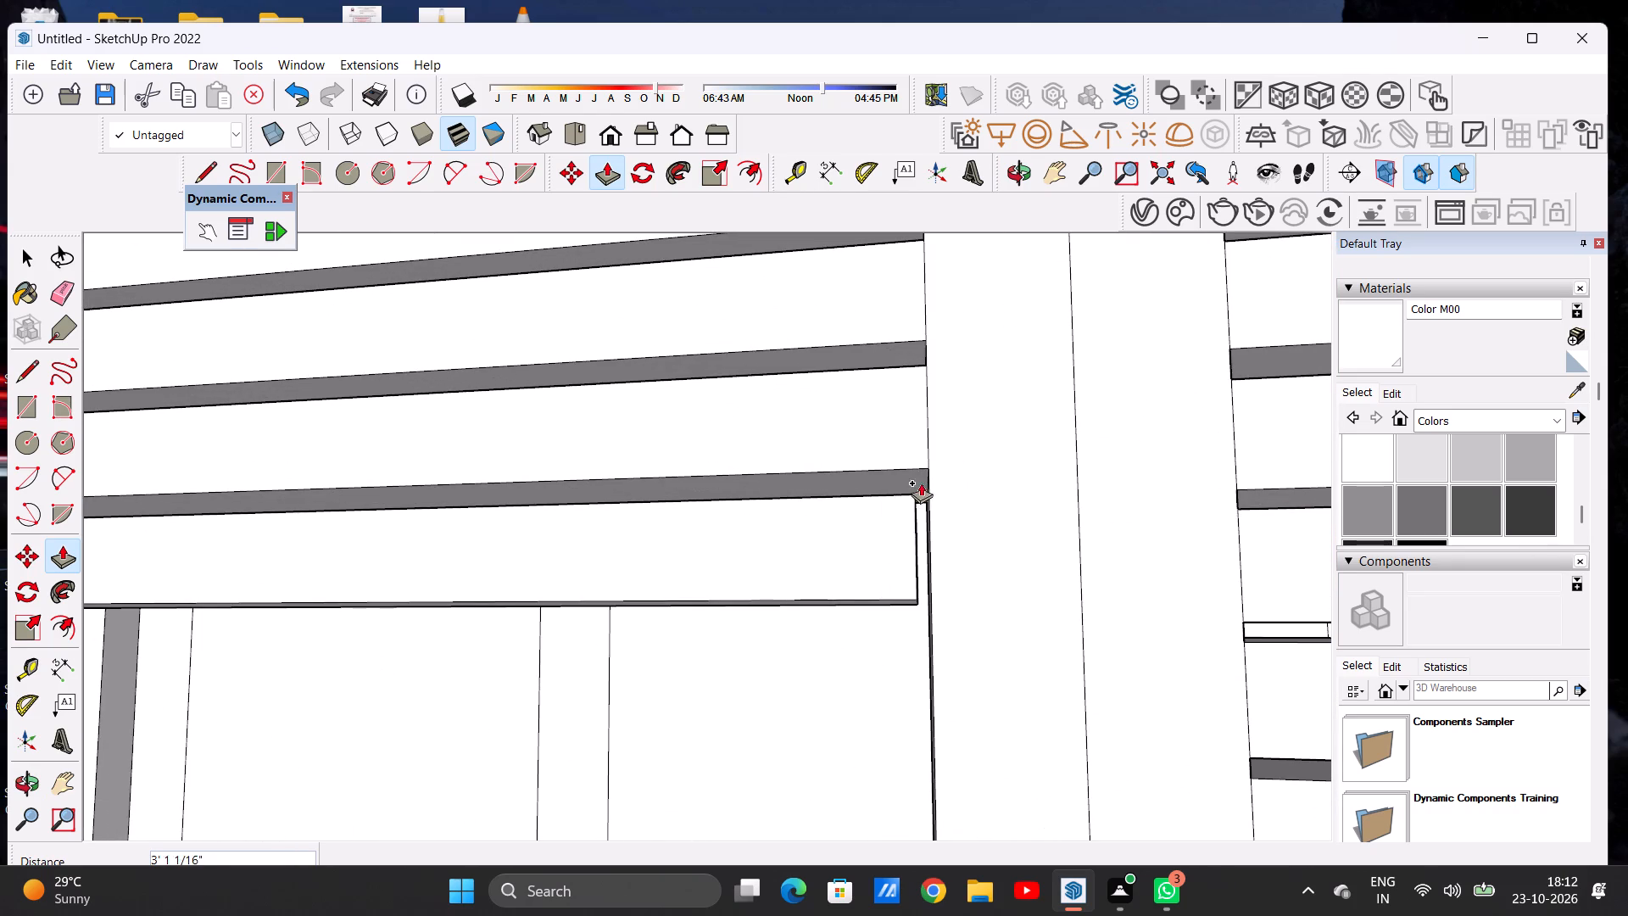
left_click(932, 470)
Push/Pull the seventh rectangle from the top on the entrance-side pillar about 3' 1 5/16" to the middle post.
scroll(765, 633, "down", 15)
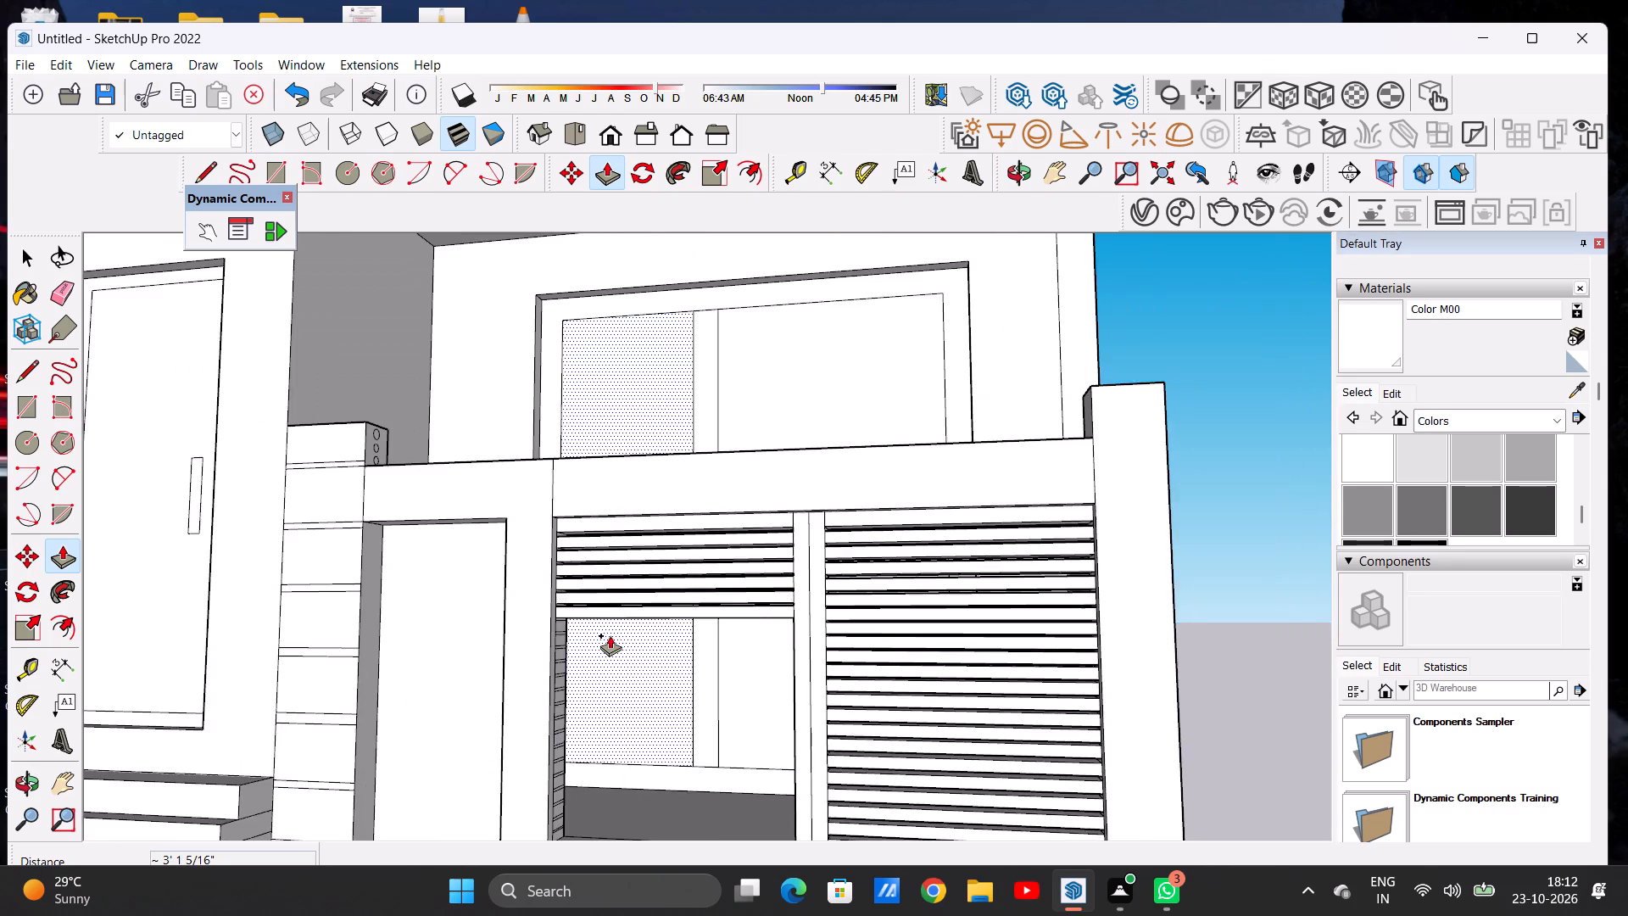
scroll(610, 634, "up", 3)
scroll(605, 632, "down", 1)
scroll(600, 632, "up", 2)
scroll(528, 617, "up", 11)
left_click(527, 615)
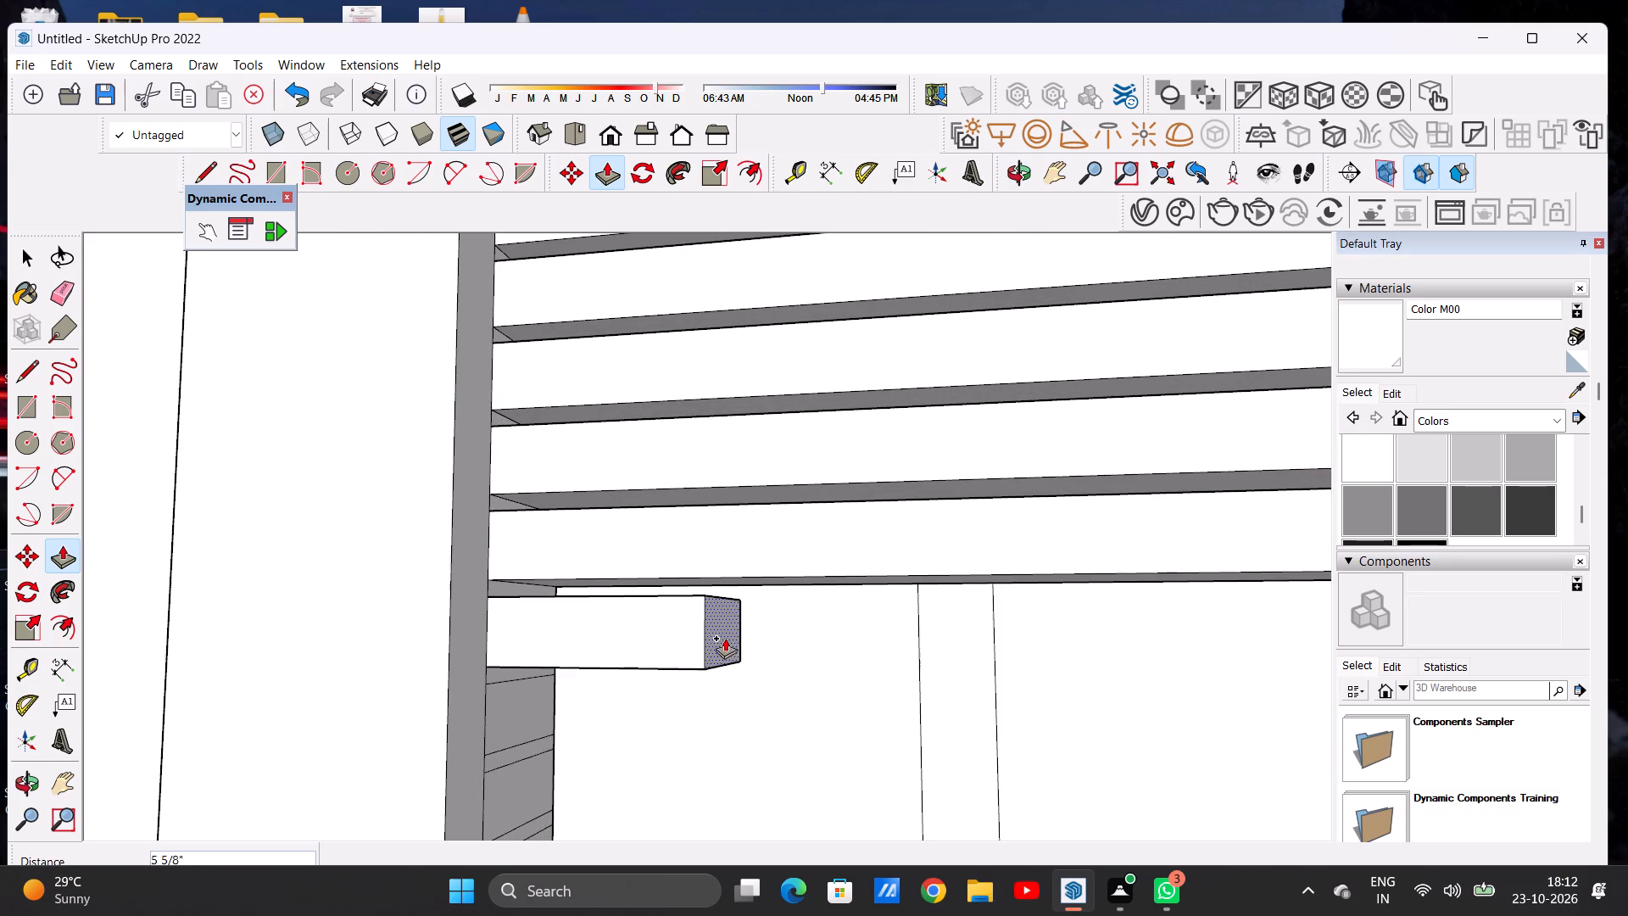
scroll(683, 675, "down", 13)
scroll(884, 667, "up", 15)
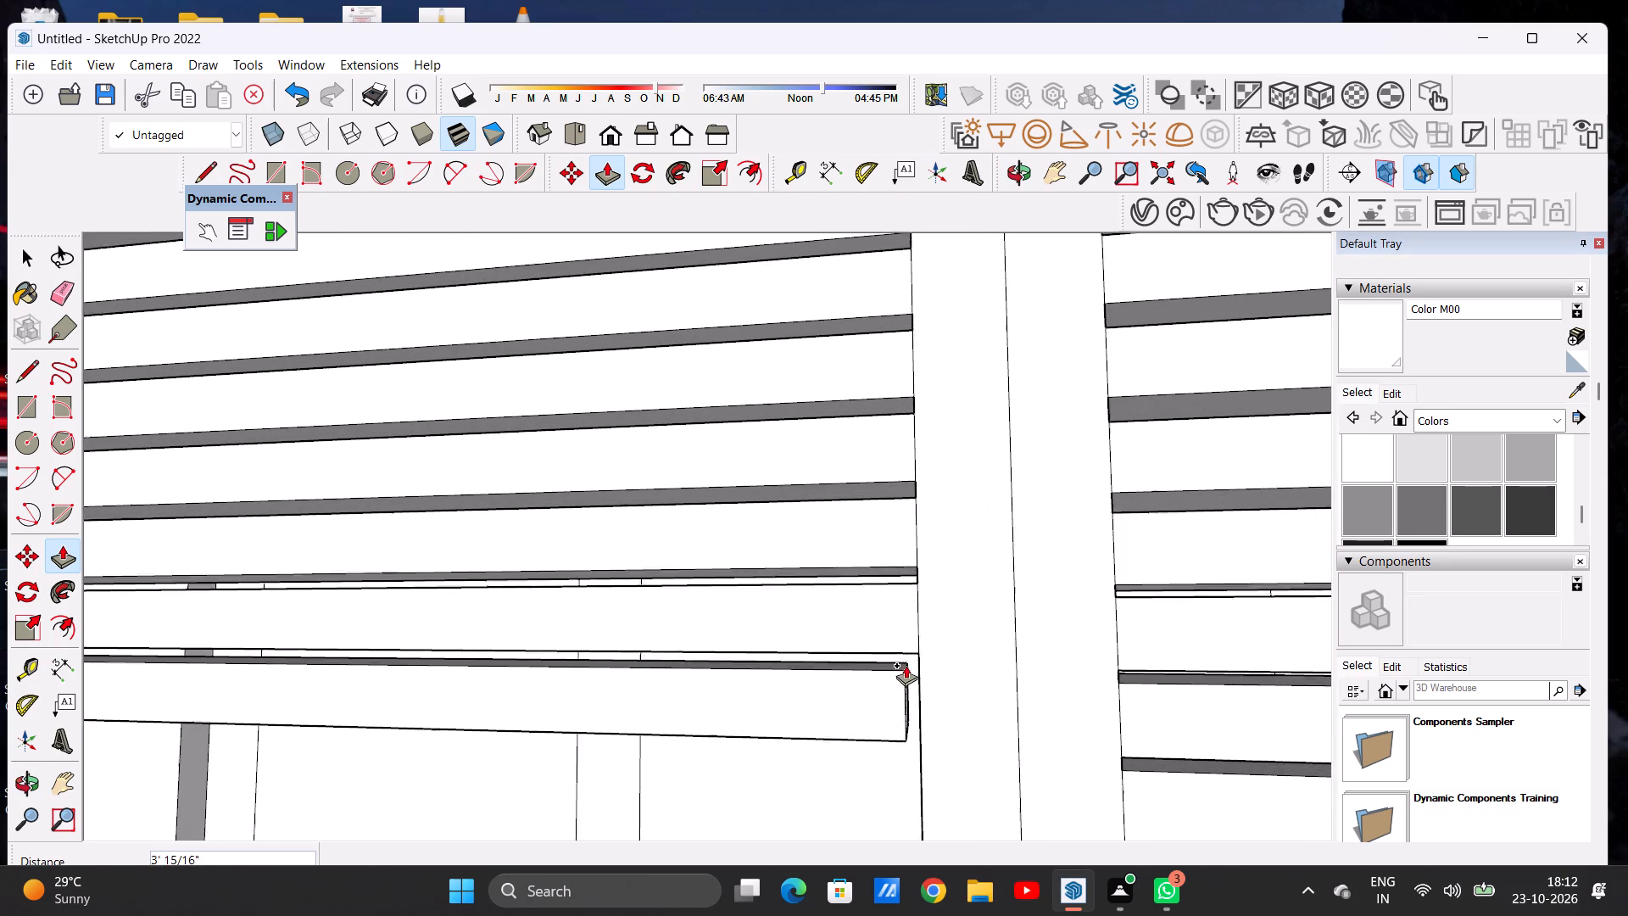
scroll(906, 665, "up", 2)
left_click(922, 649)
Push/Pull the eighth rectangle from the top on the entrance-side pillar about 3' 1 5/16" to the middle post.
scroll(732, 618, "down", 9)
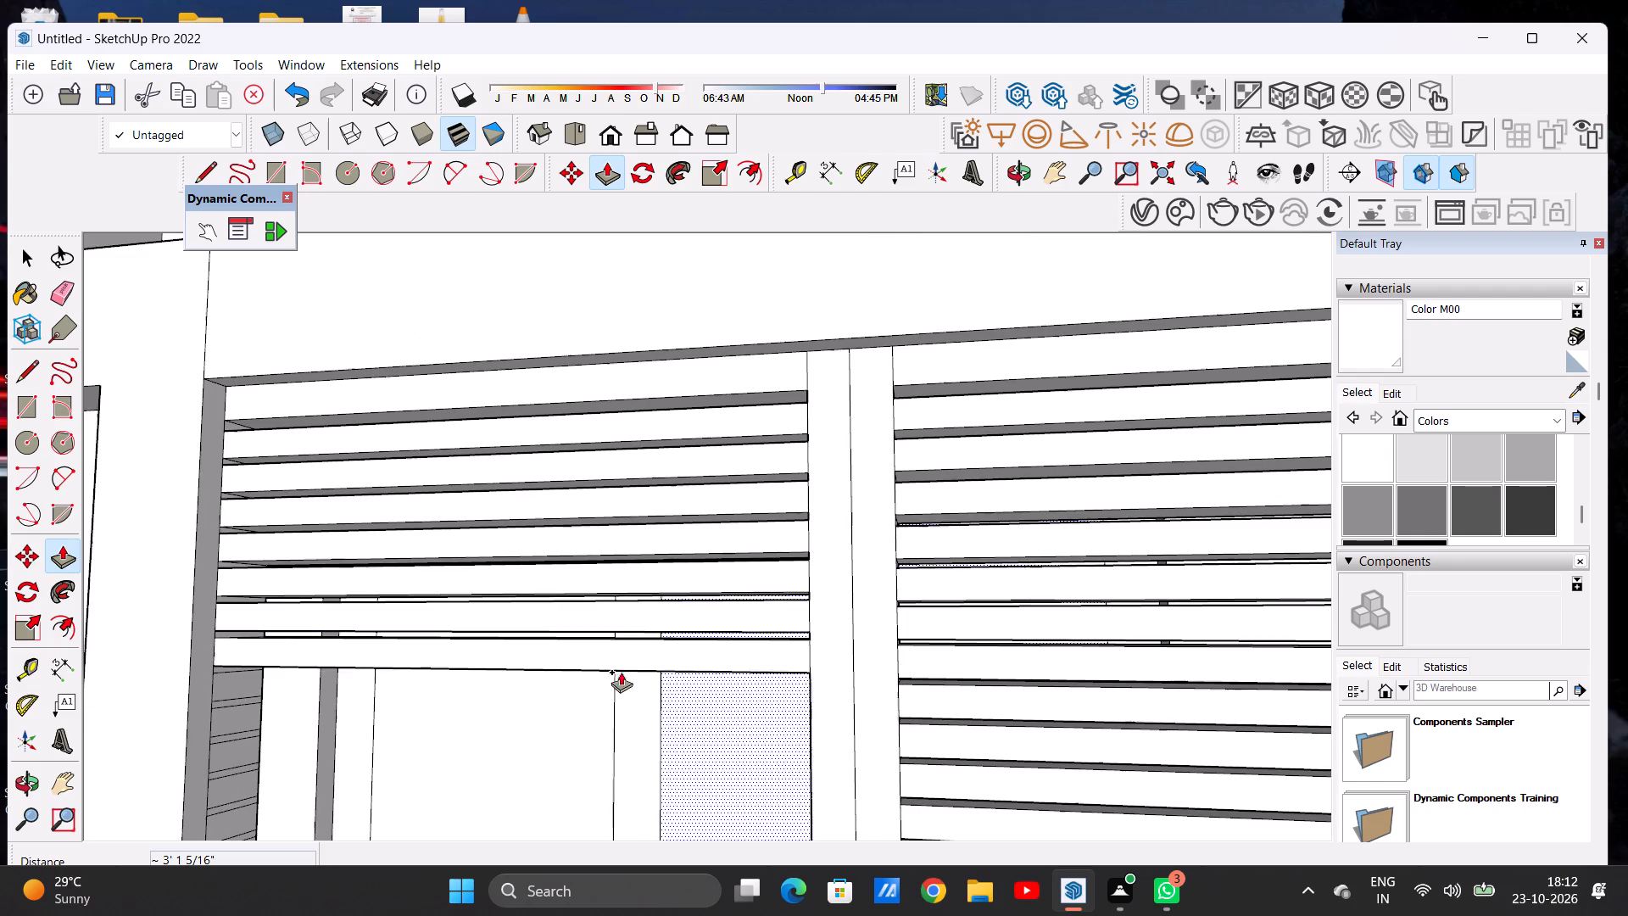
scroll(234, 679, "up", 12)
left_click(234, 678)
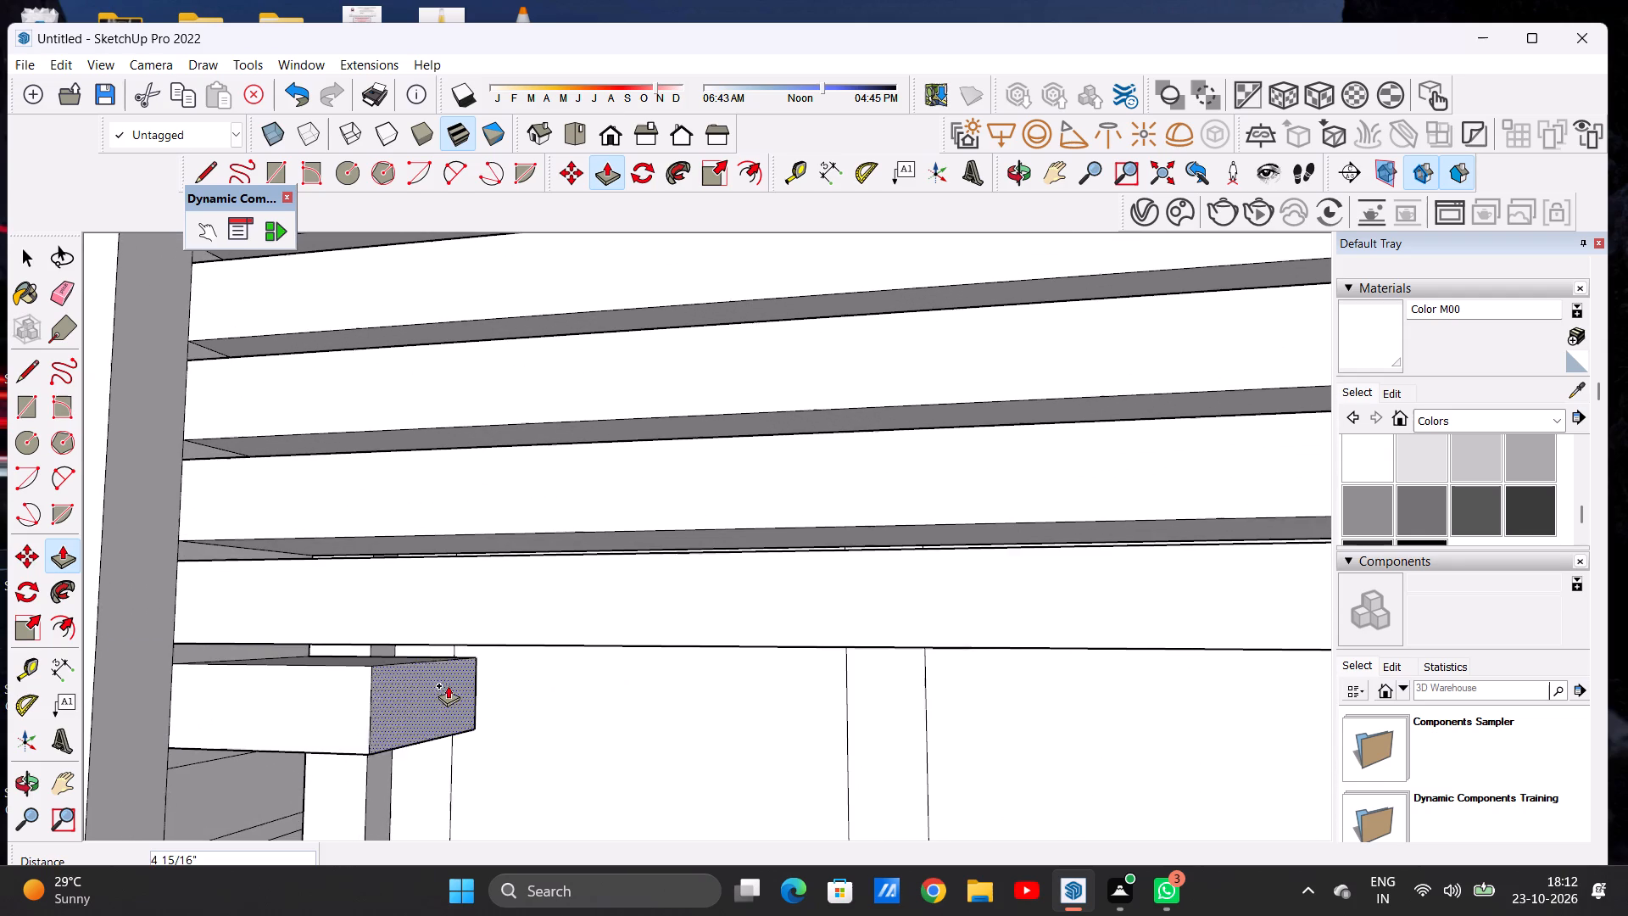
scroll(446, 715, "down", 20)
scroll(446, 715, "down", 1)
scroll(625, 710, "up", 2)
scroll(629, 708, "down", 2)
scroll(632, 708, "up", 7)
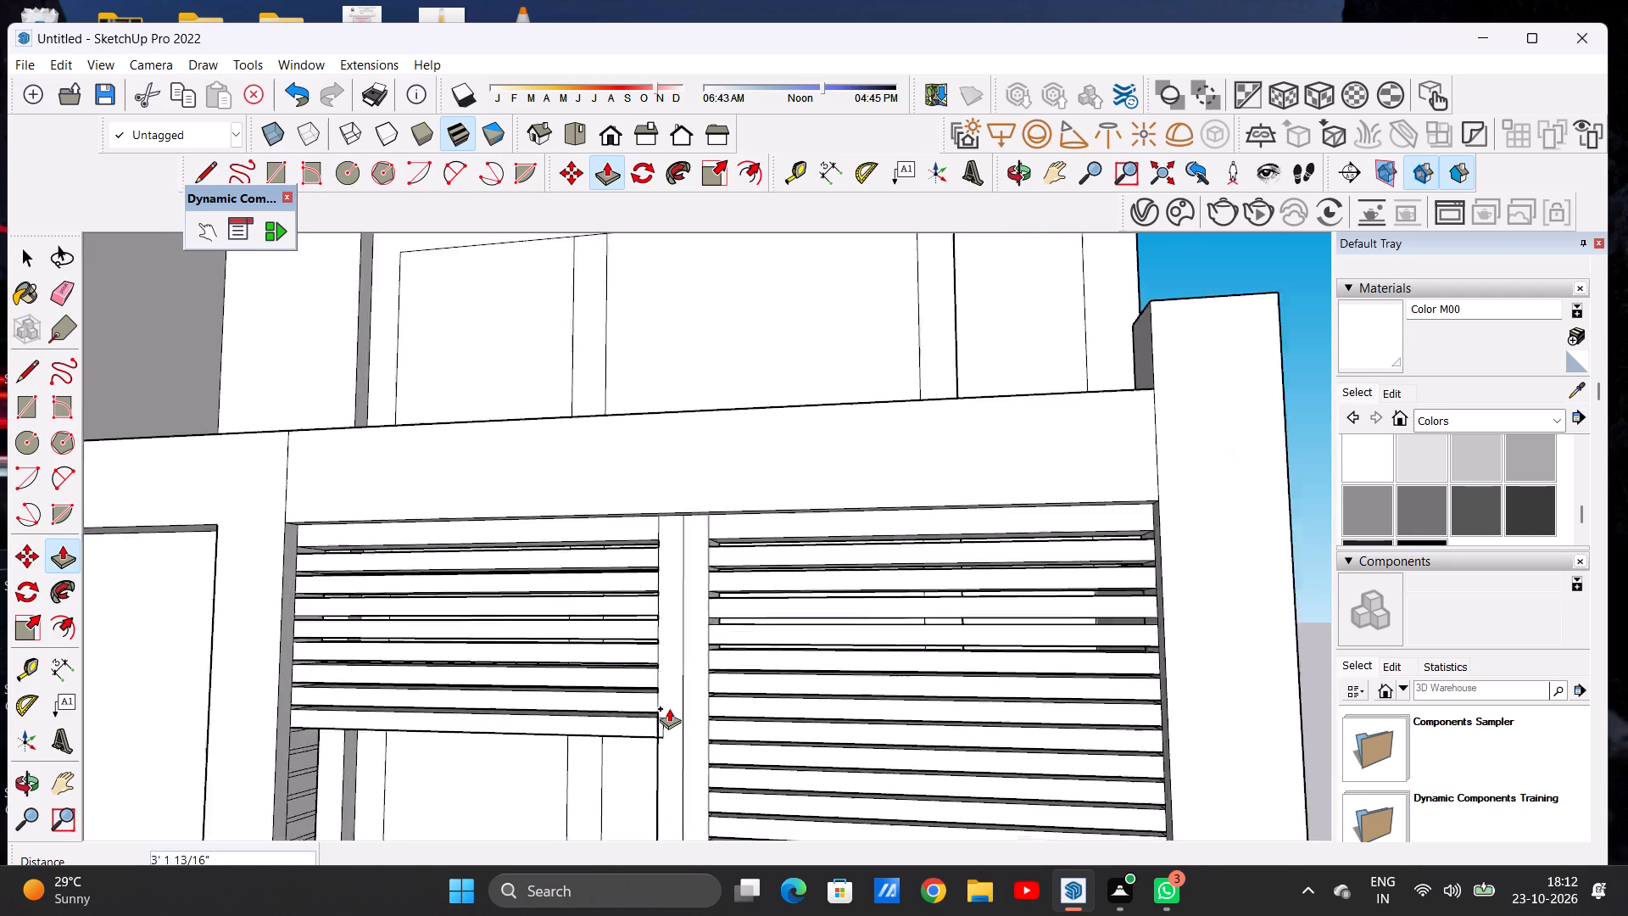
scroll(669, 708, "up", 9)
left_click(651, 712)
Push/Pull the ninth rectangle from the top on the entrance-side pillar about 3' 1 5/16" to the middle post.
scroll(538, 726, "down", 5)
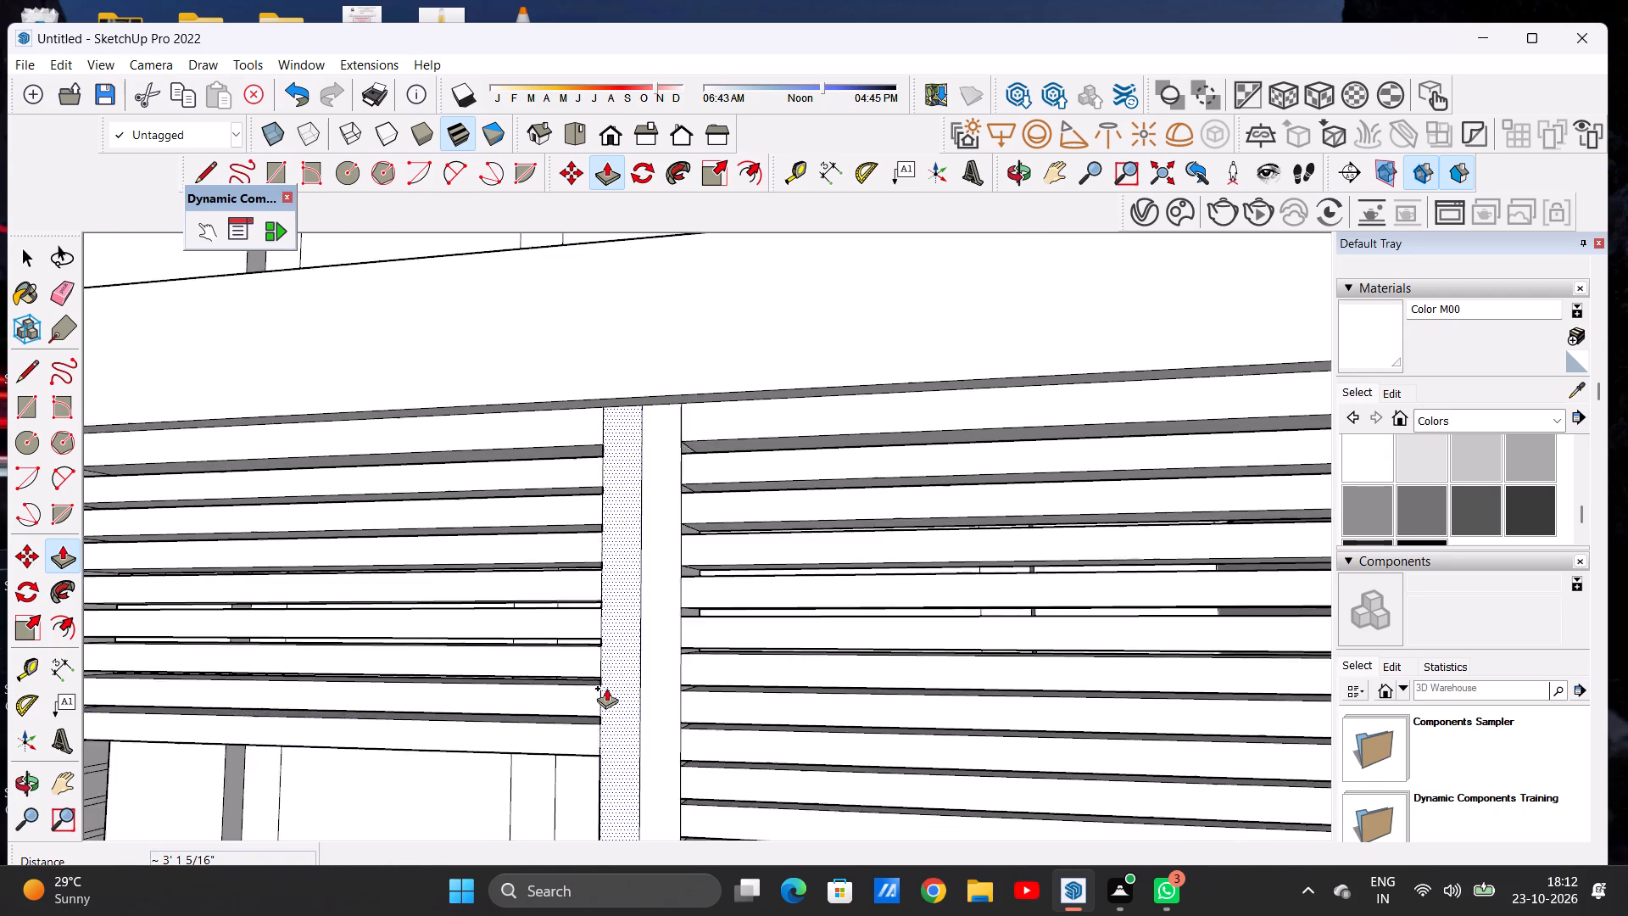
scroll(606, 688, "down", 13)
scroll(412, 710, "up", 15)
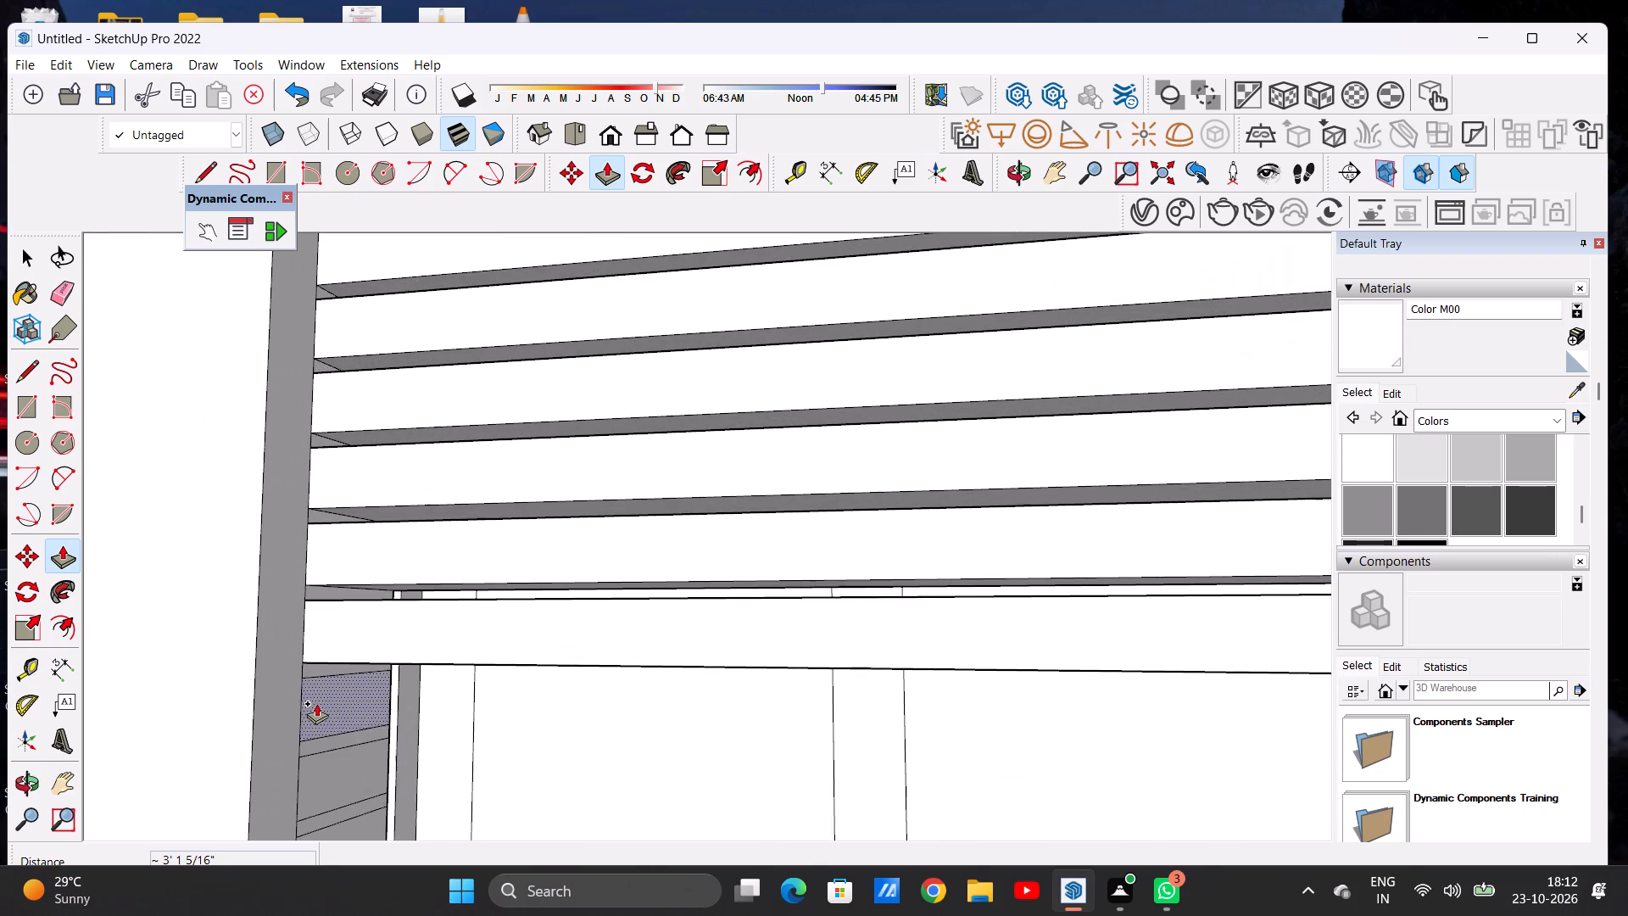
left_click(316, 703)
scroll(524, 718, "down", 20)
scroll(524, 718, "down", 1)
scroll(678, 712, "up", 2)
scroll(679, 712, "down", 1)
scroll(679, 712, "up", 6)
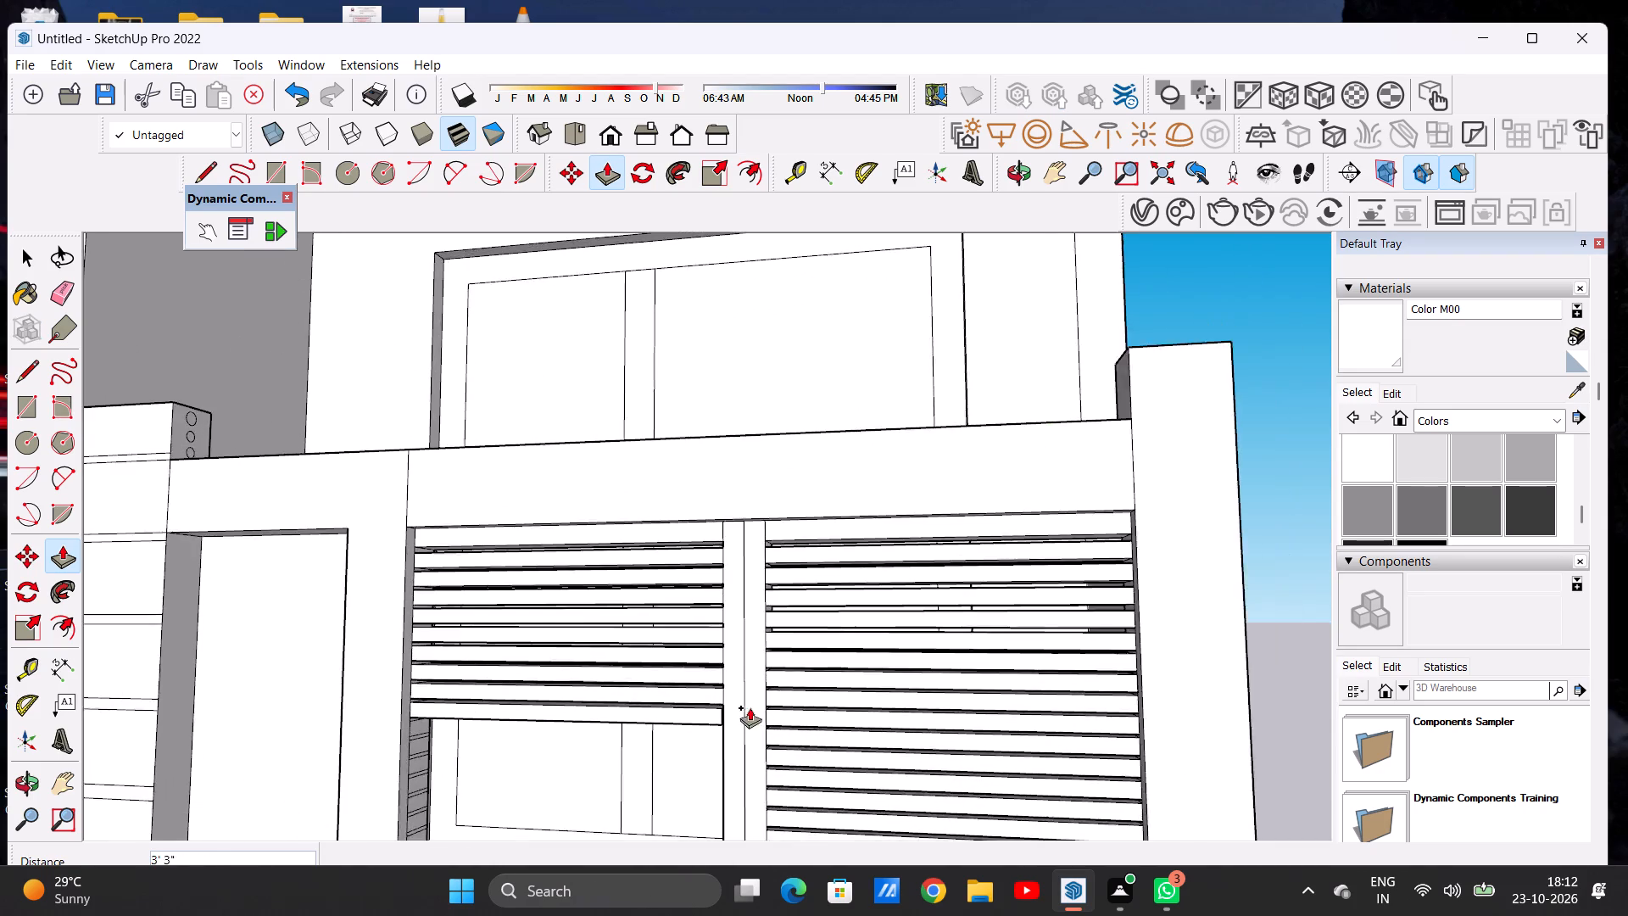
scroll(750, 707, "up", 17)
scroll(700, 713, "down", 1)
scroll(700, 713, "up", 1)
left_click(680, 686)
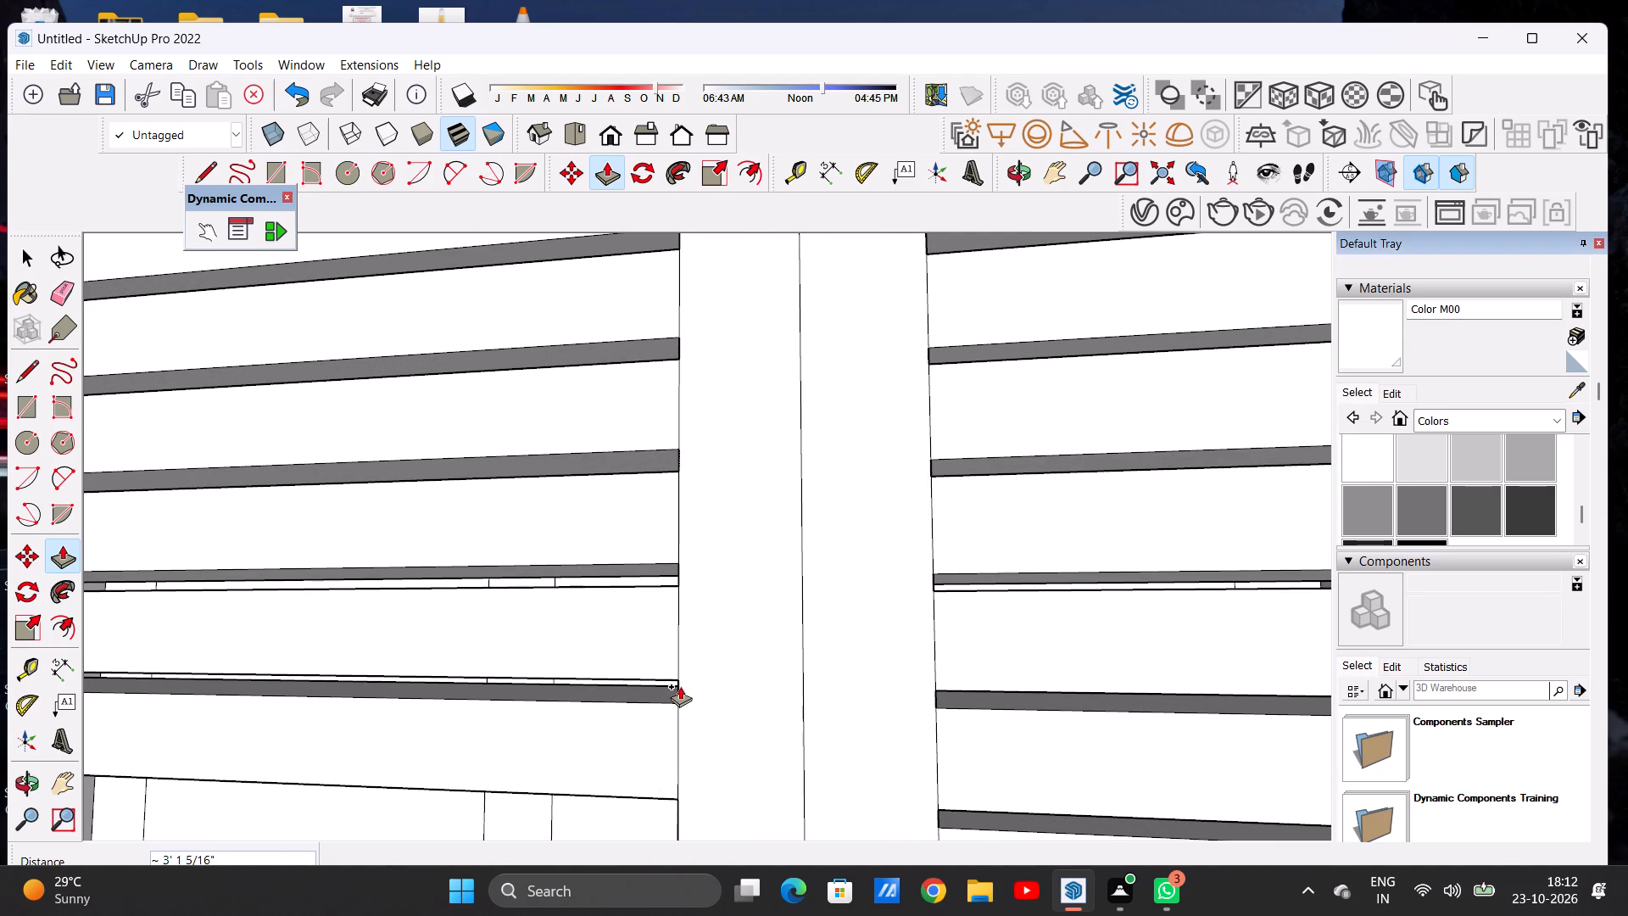
Push/Pull the tenth rectangle from the top on the entrance-side pillar about 3' 1 5/16" to the middle post.
scroll(680, 686, "down", 9)
scroll(680, 685, "up", 1)
scroll(683, 675, "down", 8)
scroll(684, 673, "up", 1)
scroll(699, 658, "down", 15)
middle_click_drag(666, 692, 551, 721)
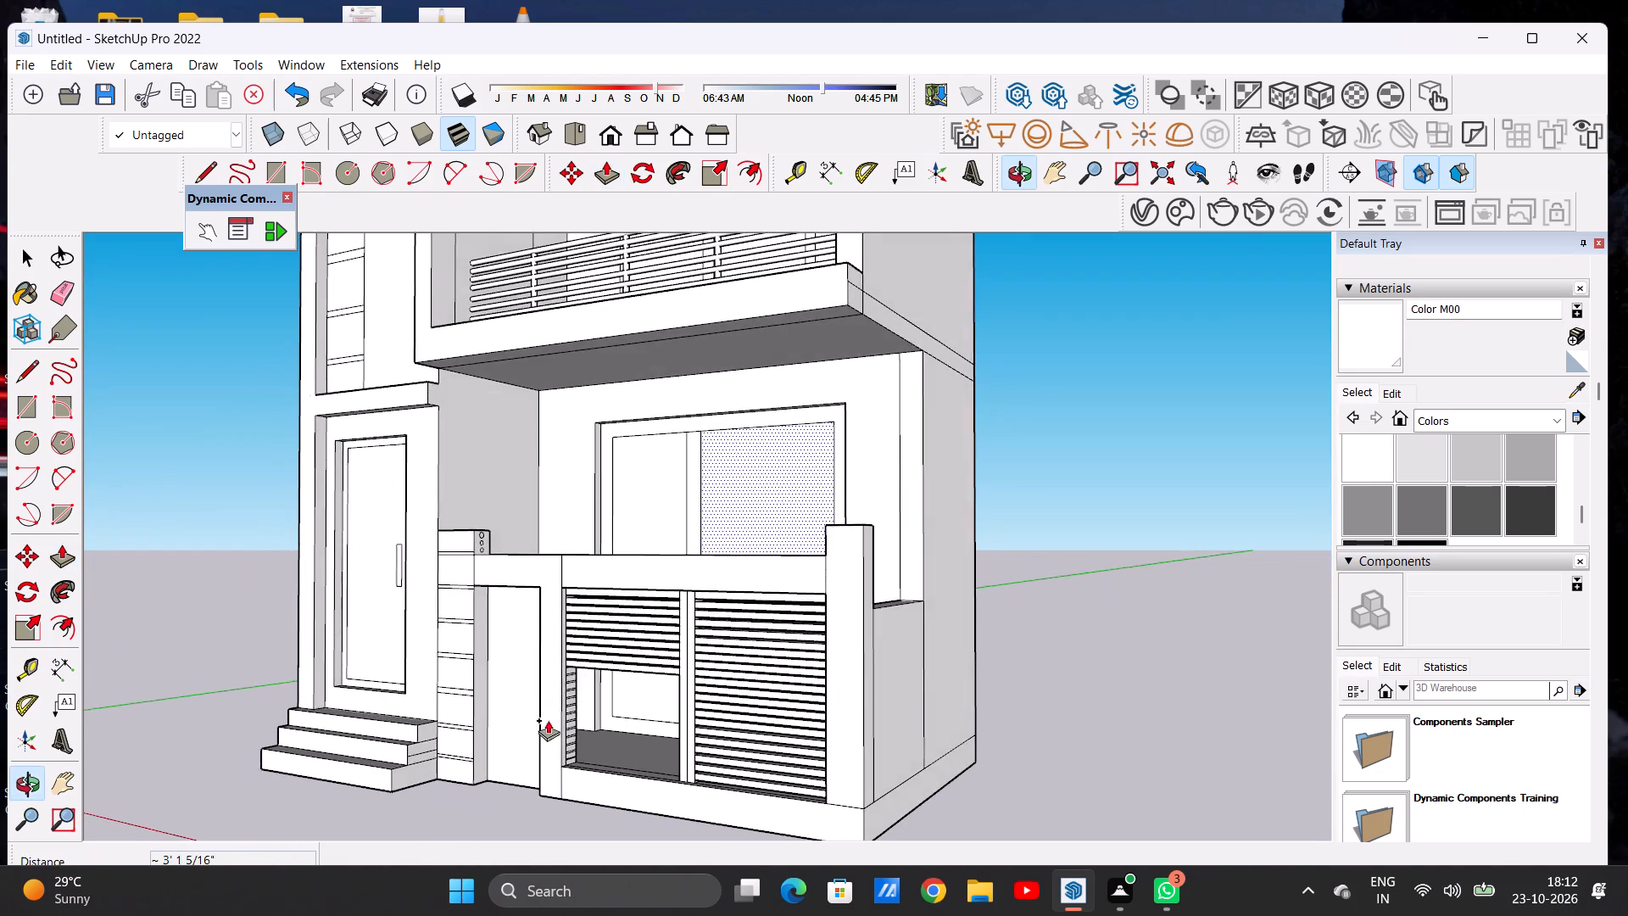
scroll(559, 692, "up", 7)
scroll(611, 645, "up", 13)
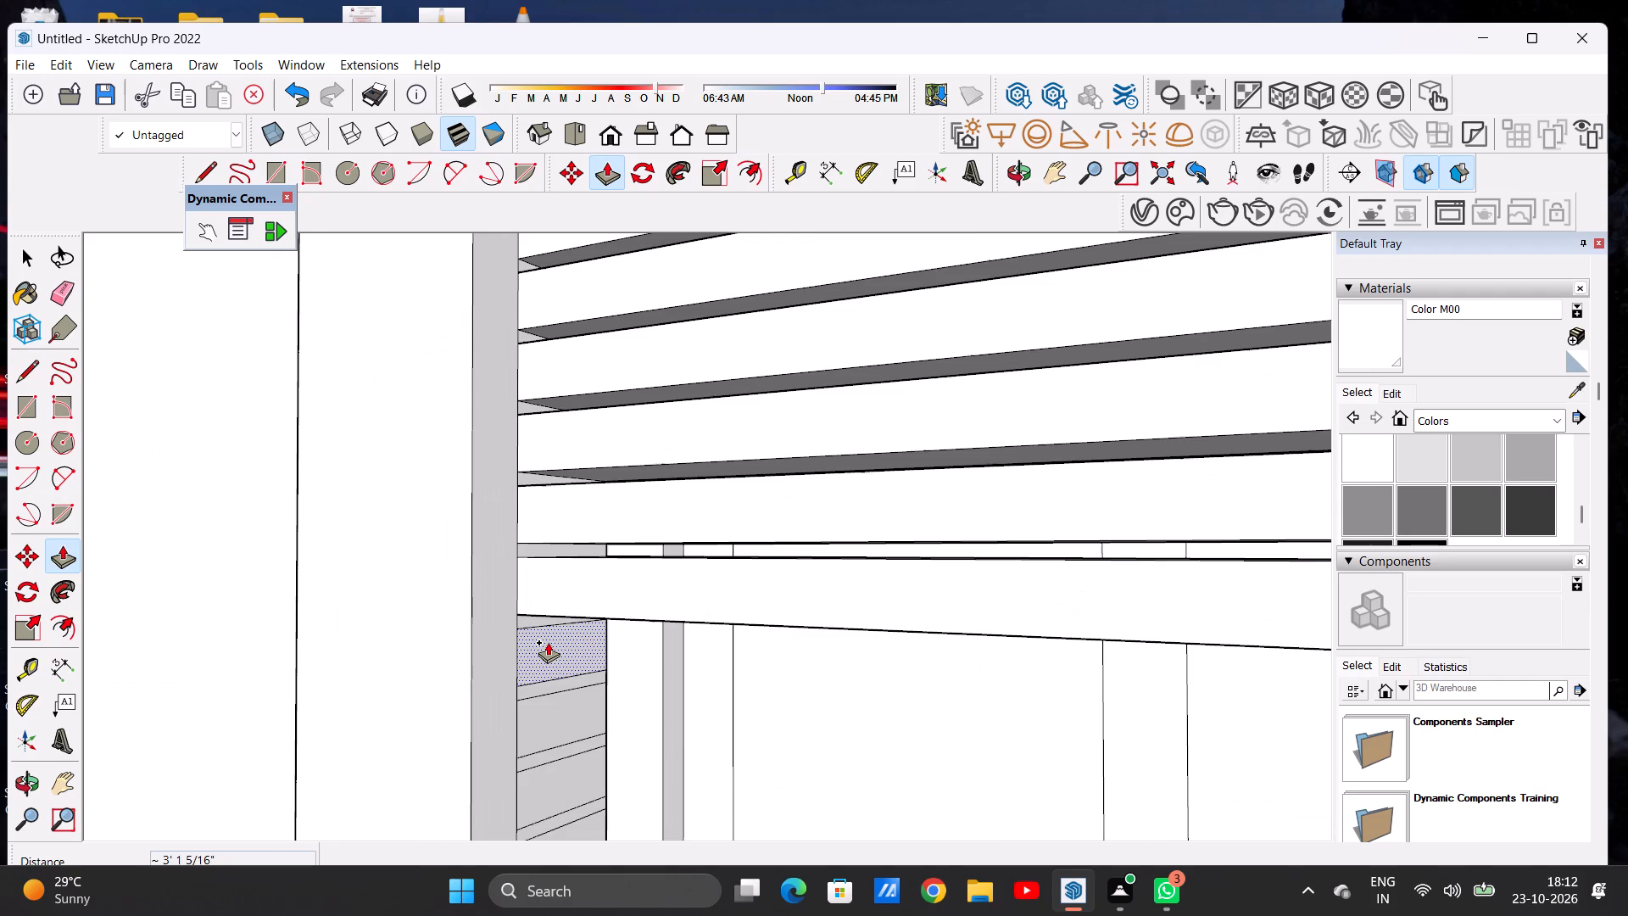
left_click(548, 642)
scroll(720, 684, "down", 17)
middle_click_drag(916, 705, 933, 706)
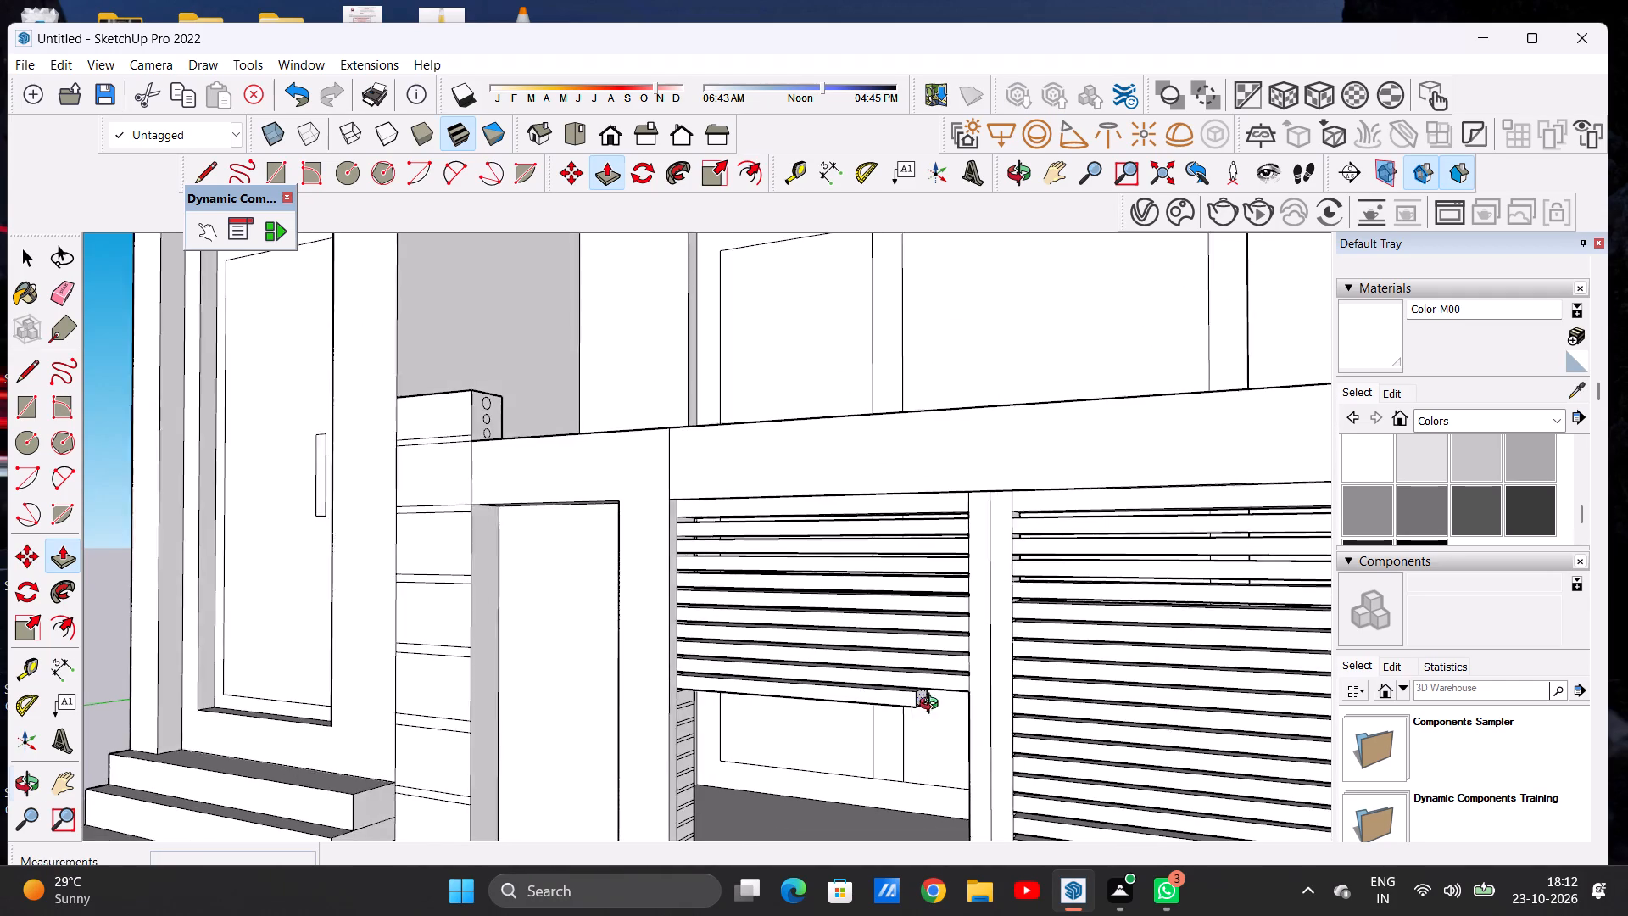
middle_click_drag(933, 706, 950, 698)
scroll(978, 684, "up", 12)
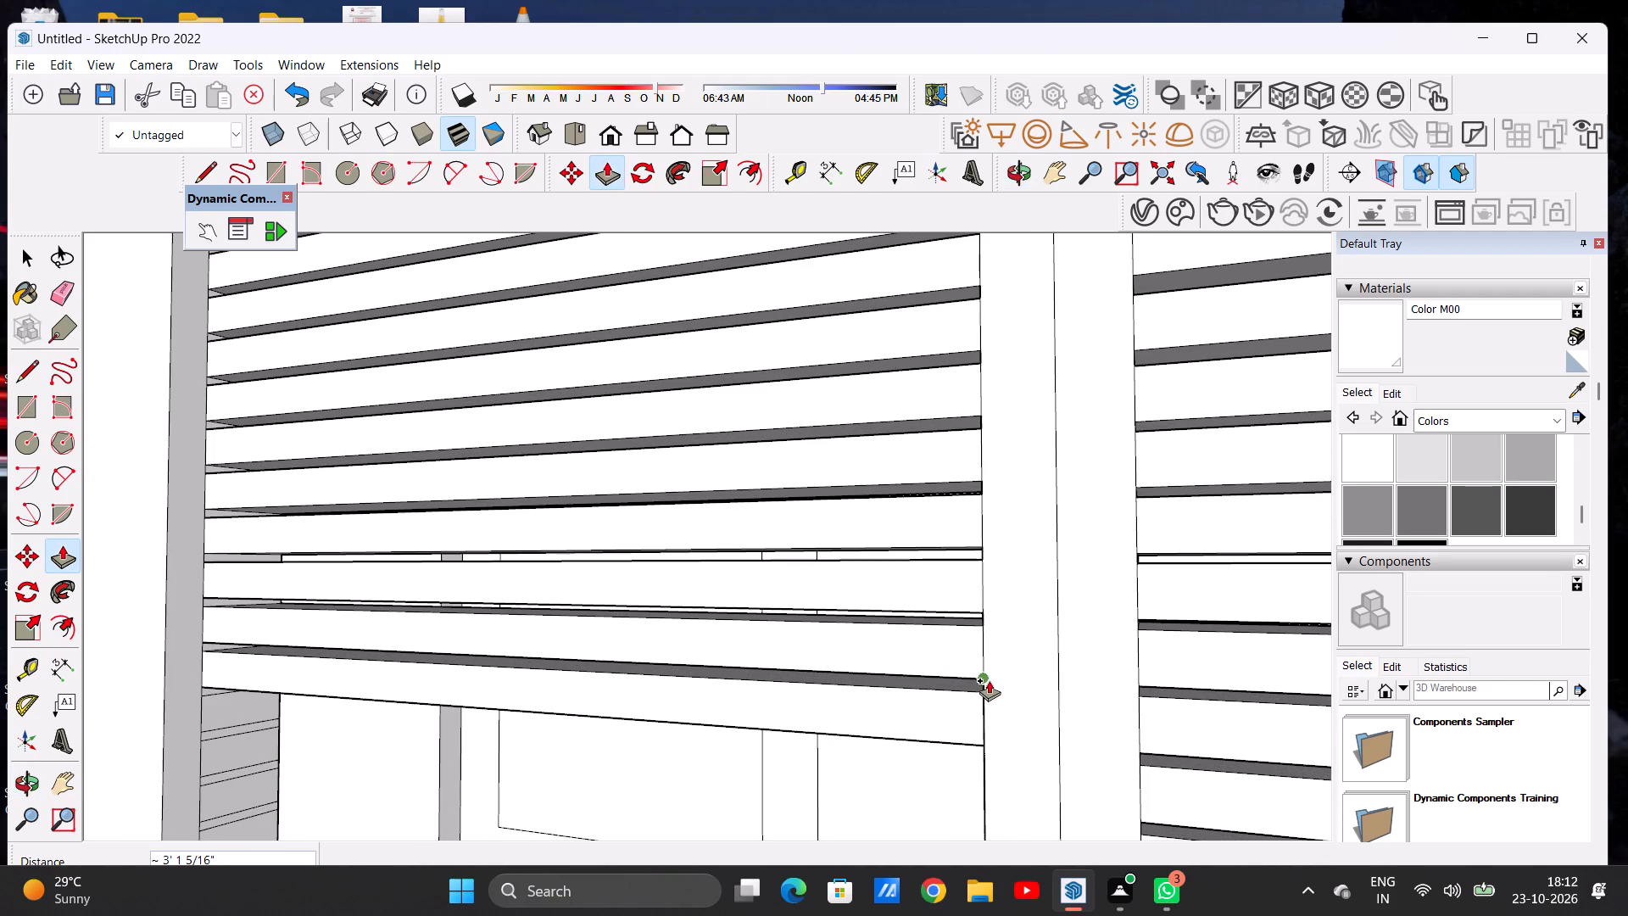
left_click(985, 677)
Push/Pull the eleventh rectangle from the top on the entrance-side pillar about 3' 1 5/16" to the middle post.
scroll(764, 661, "down", 5)
scroll(764, 661, "up", 1)
scroll(764, 661, "down", 7)
scroll(424, 677, "up", 7)
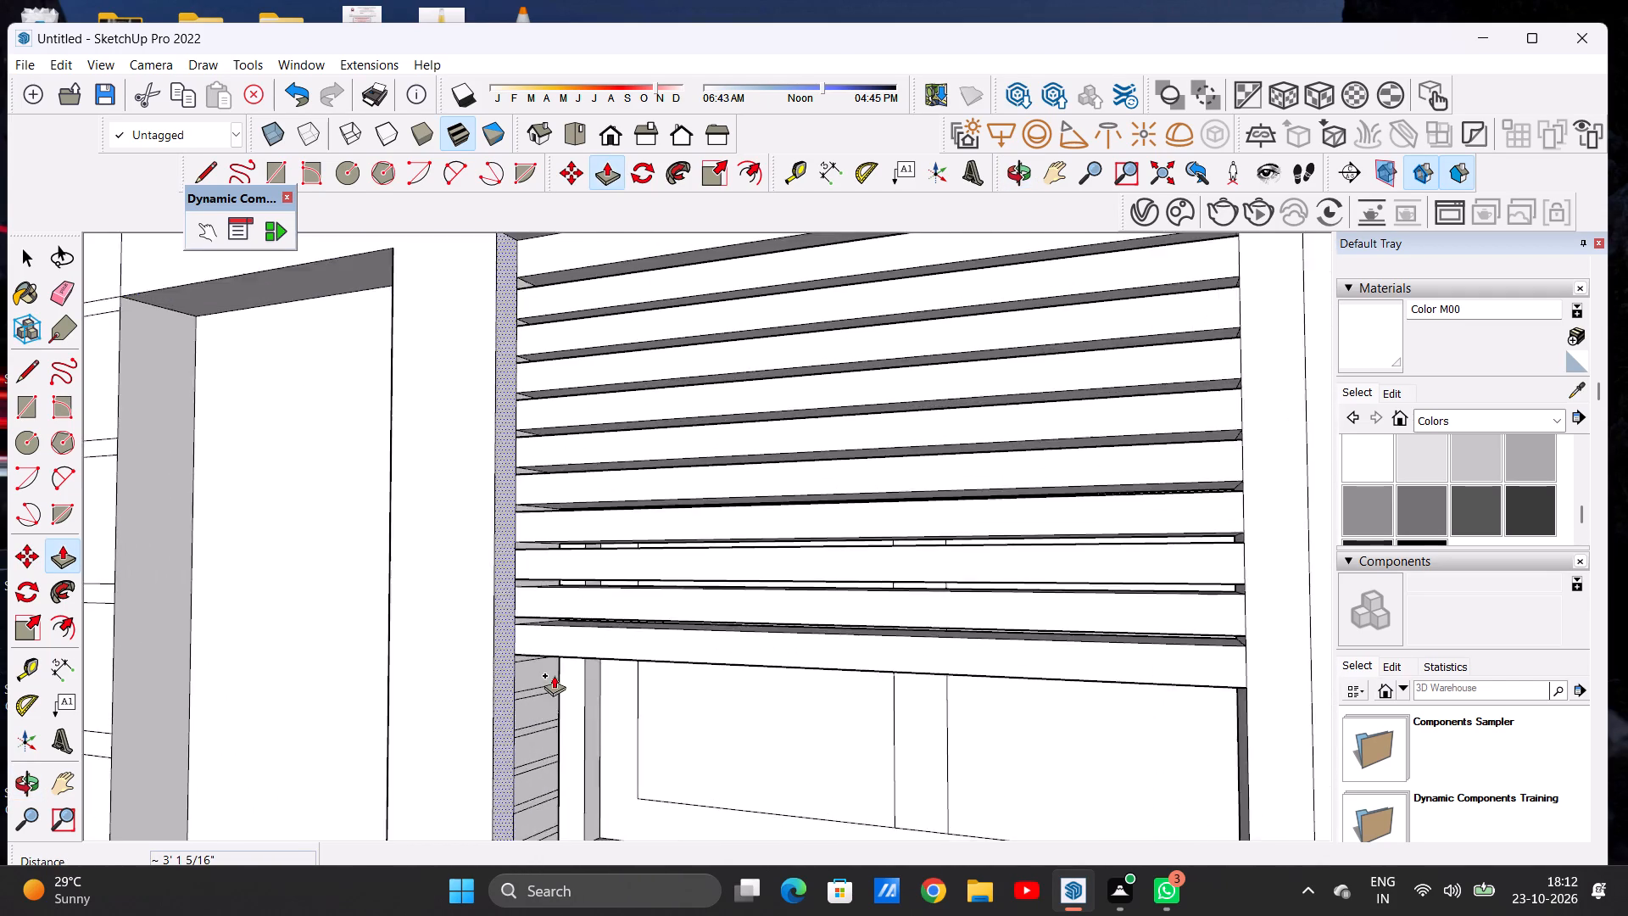
scroll(555, 675, "up", 12)
left_click(505, 662)
scroll(661, 710, "down", 13)
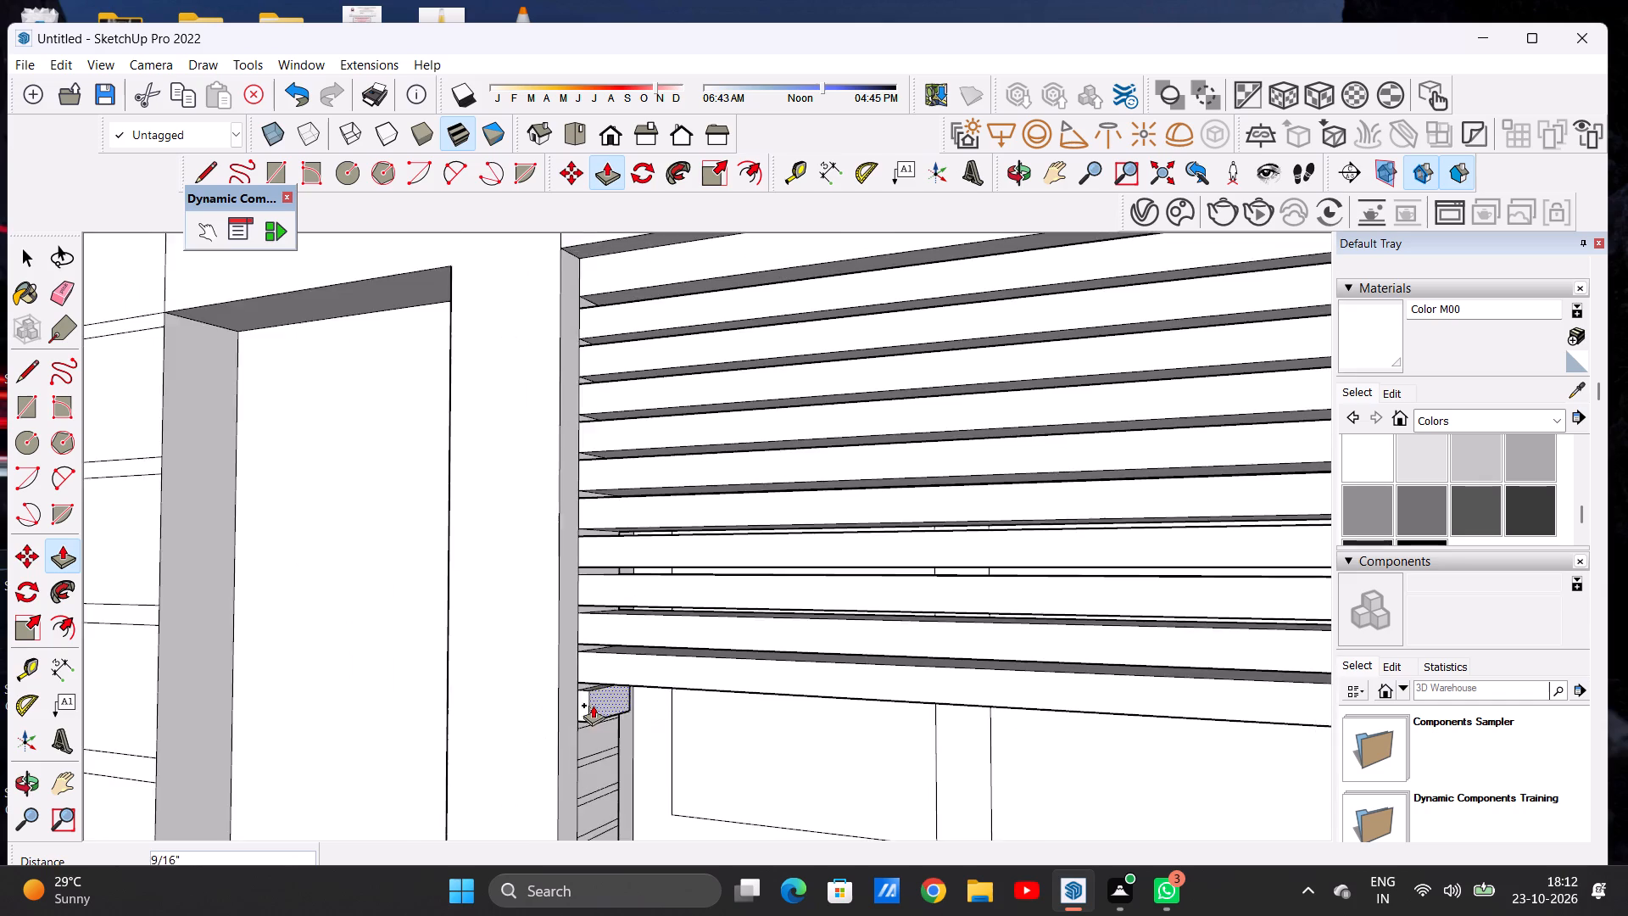
scroll(593, 705, "down", 14)
scroll(745, 712, "up", 4)
scroll(727, 714, "down", 1)
scroll(722, 715, "up", 5)
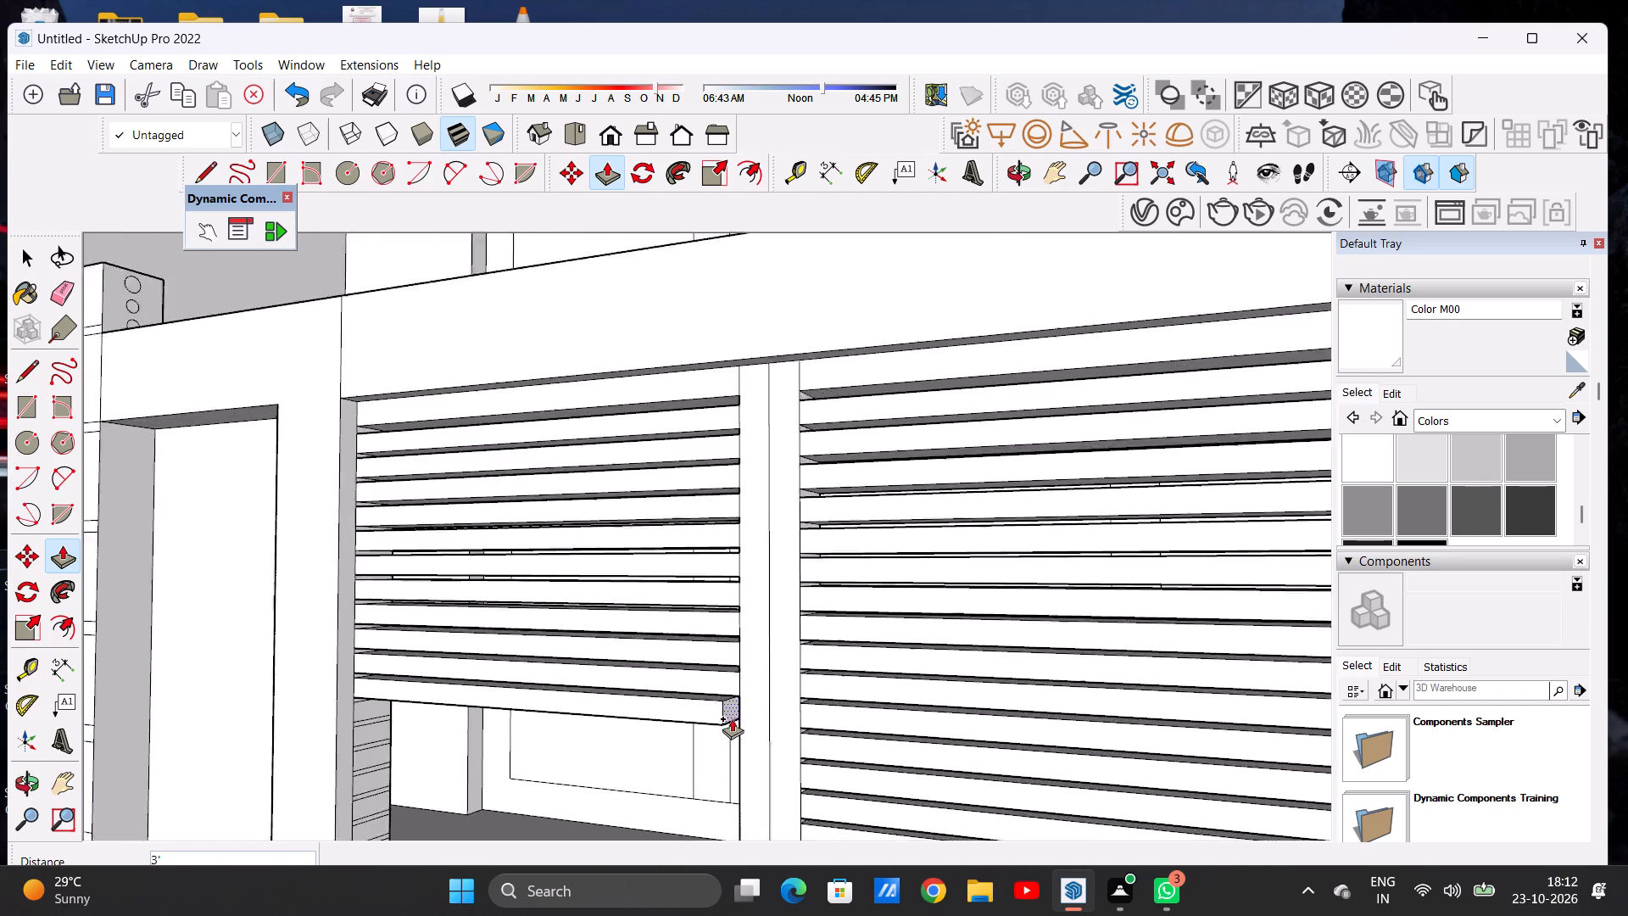
scroll(732, 718, "up", 9)
left_click(729, 684)
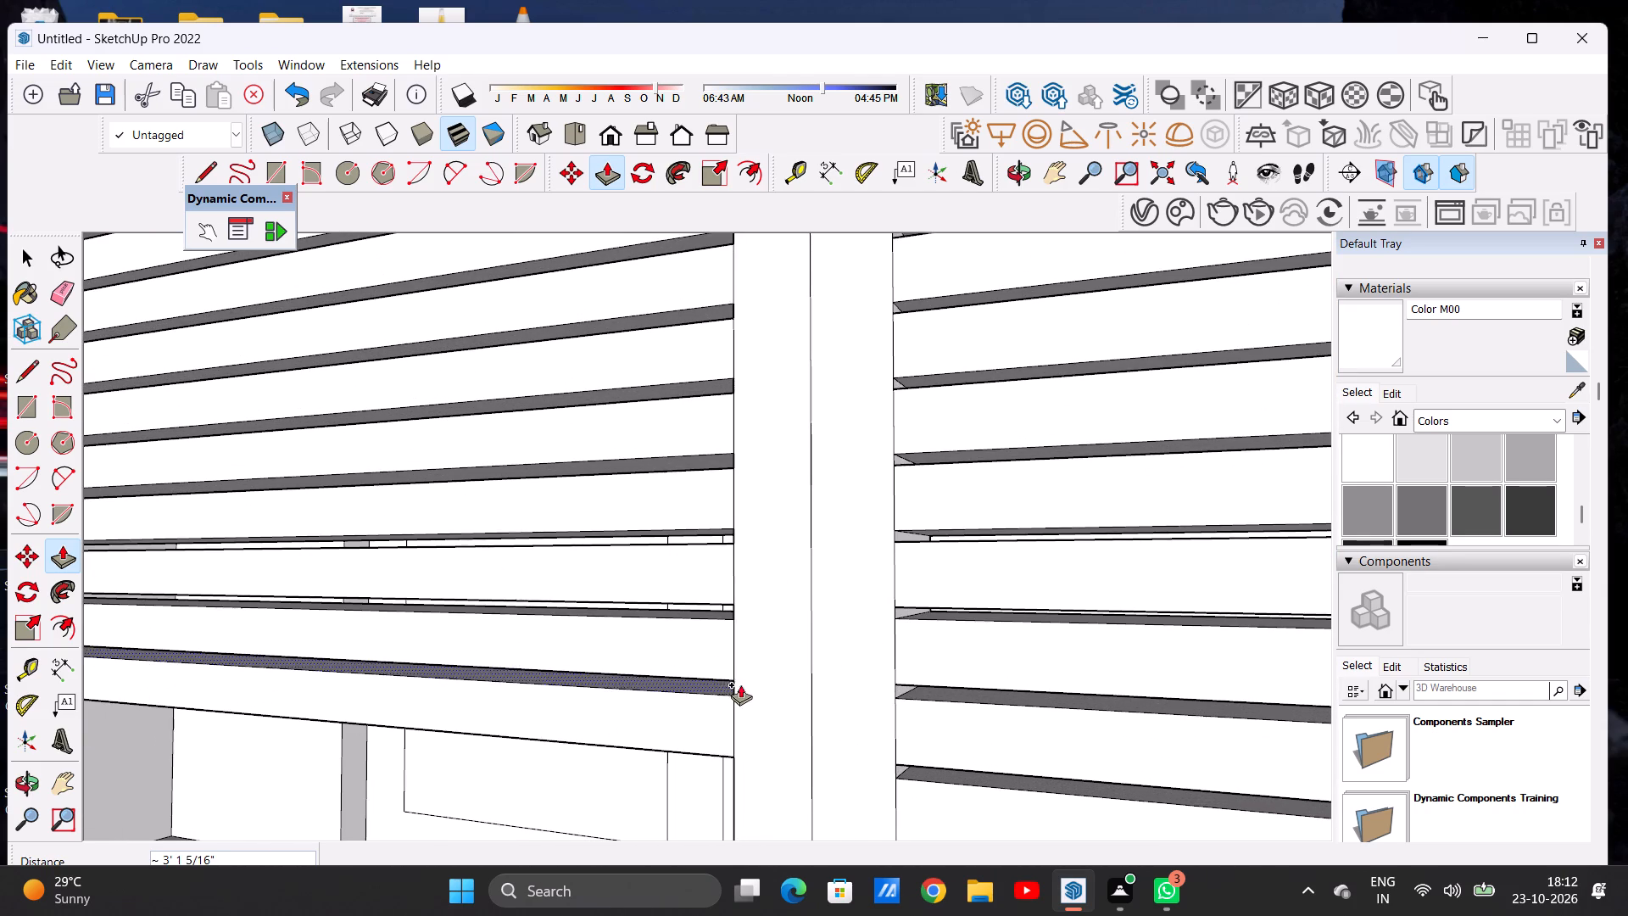
Push/Pull the twelfth and thirteenth rectangles from the top on the entrance-side pillar about 3' 1 5/16" each to the middle post.
scroll(805, 701, "down", 8)
scroll(323, 704, "up", 4)
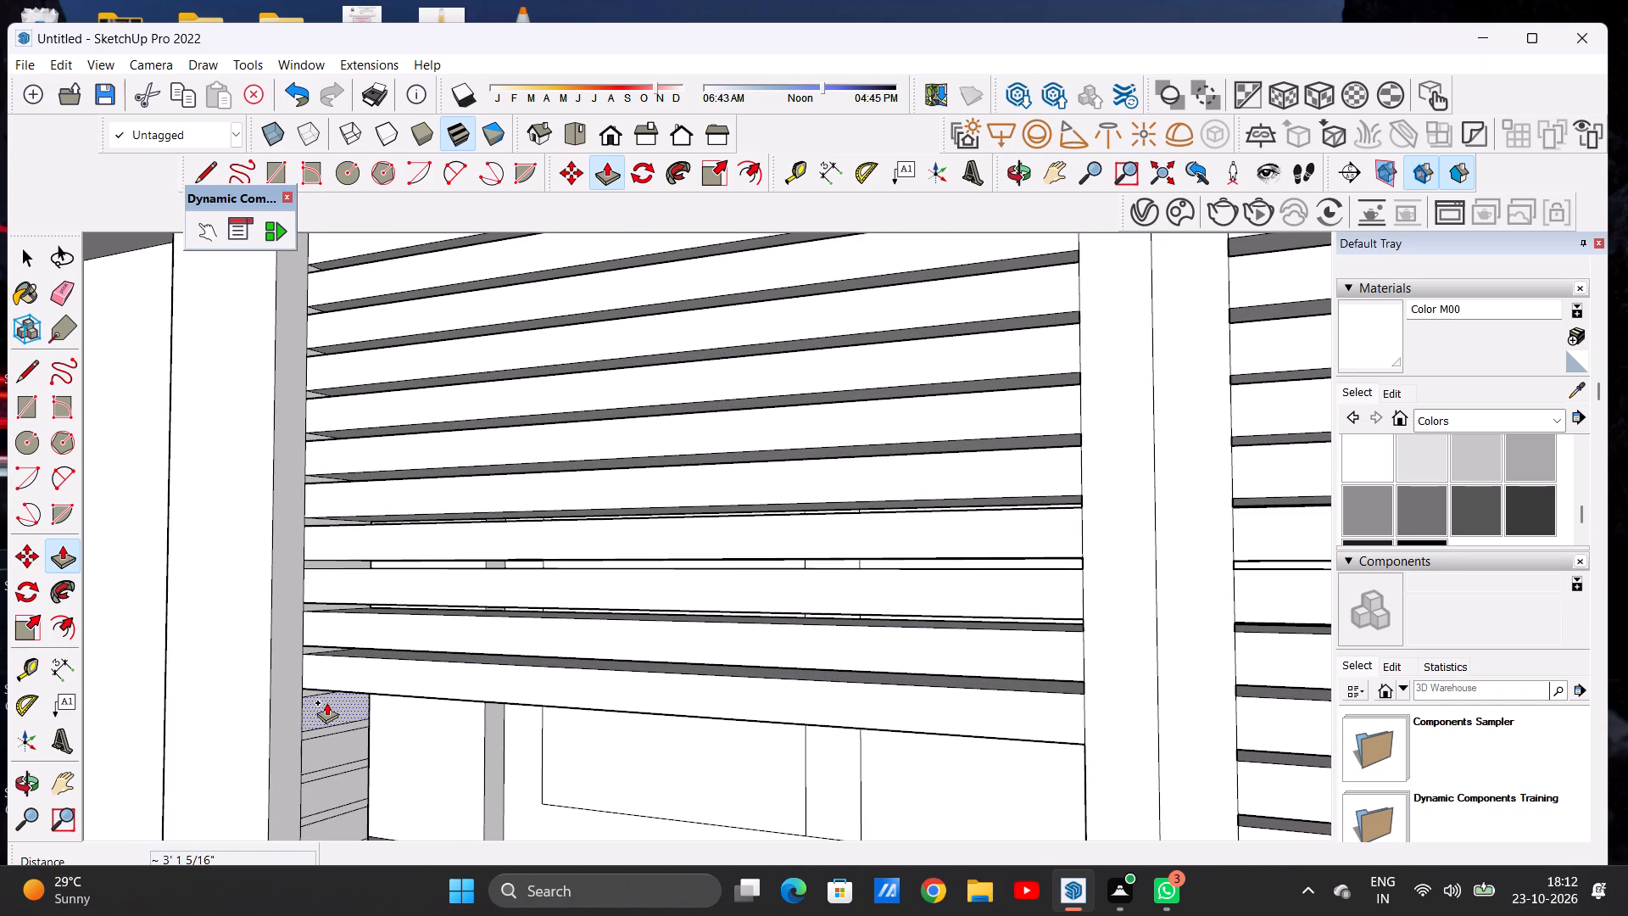
left_click(326, 702)
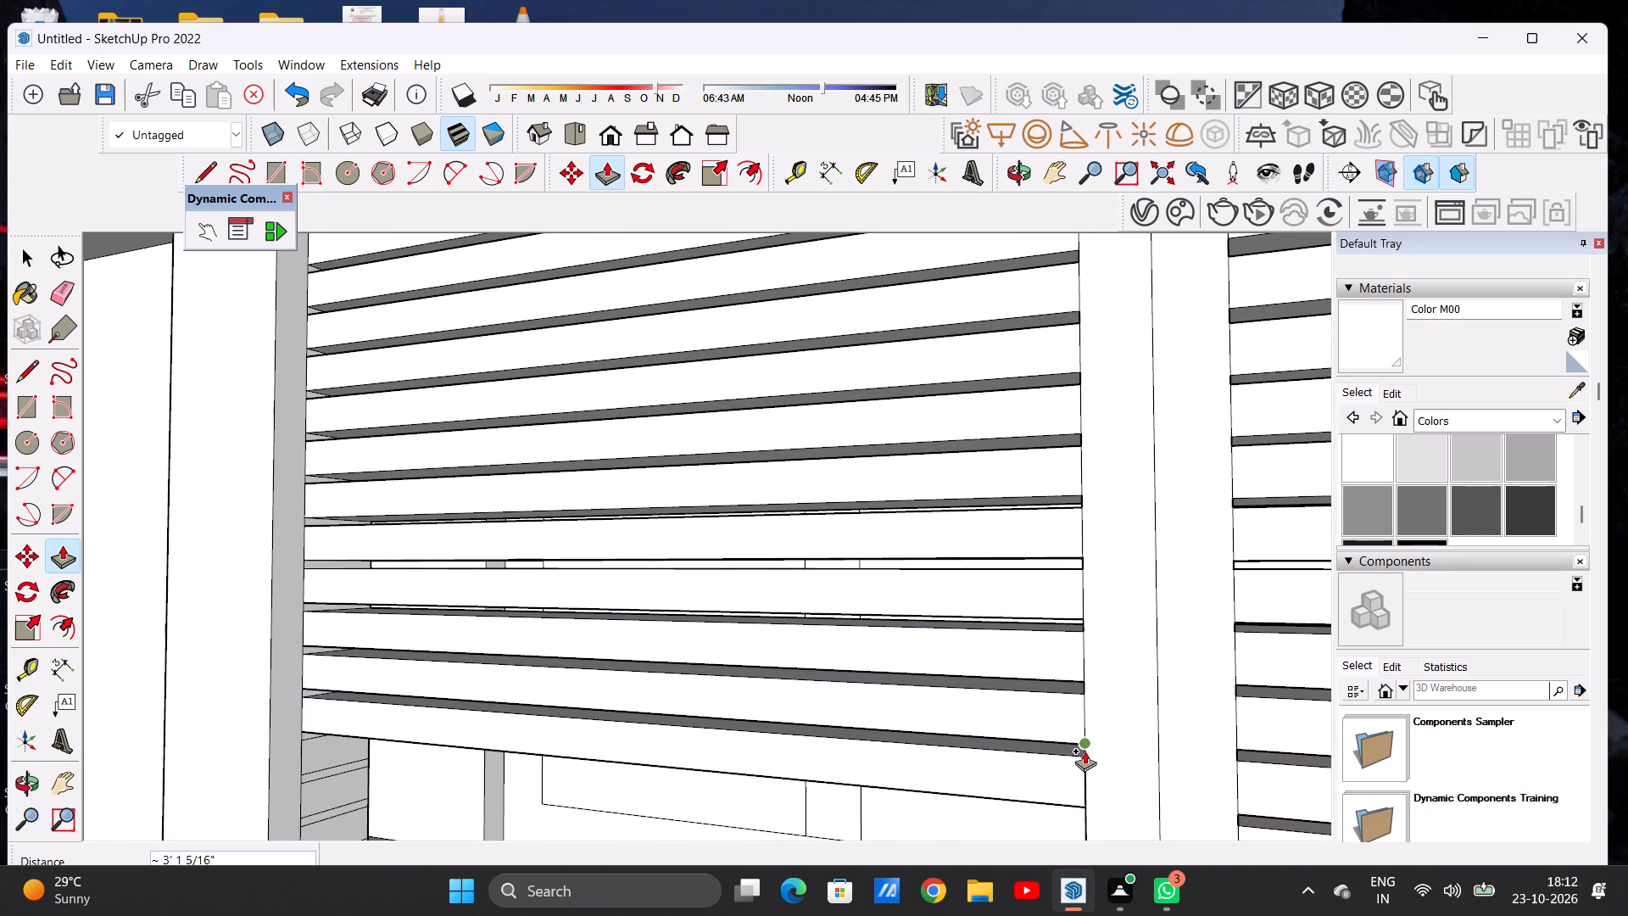
left_click(1084, 751)
left_click(337, 751)
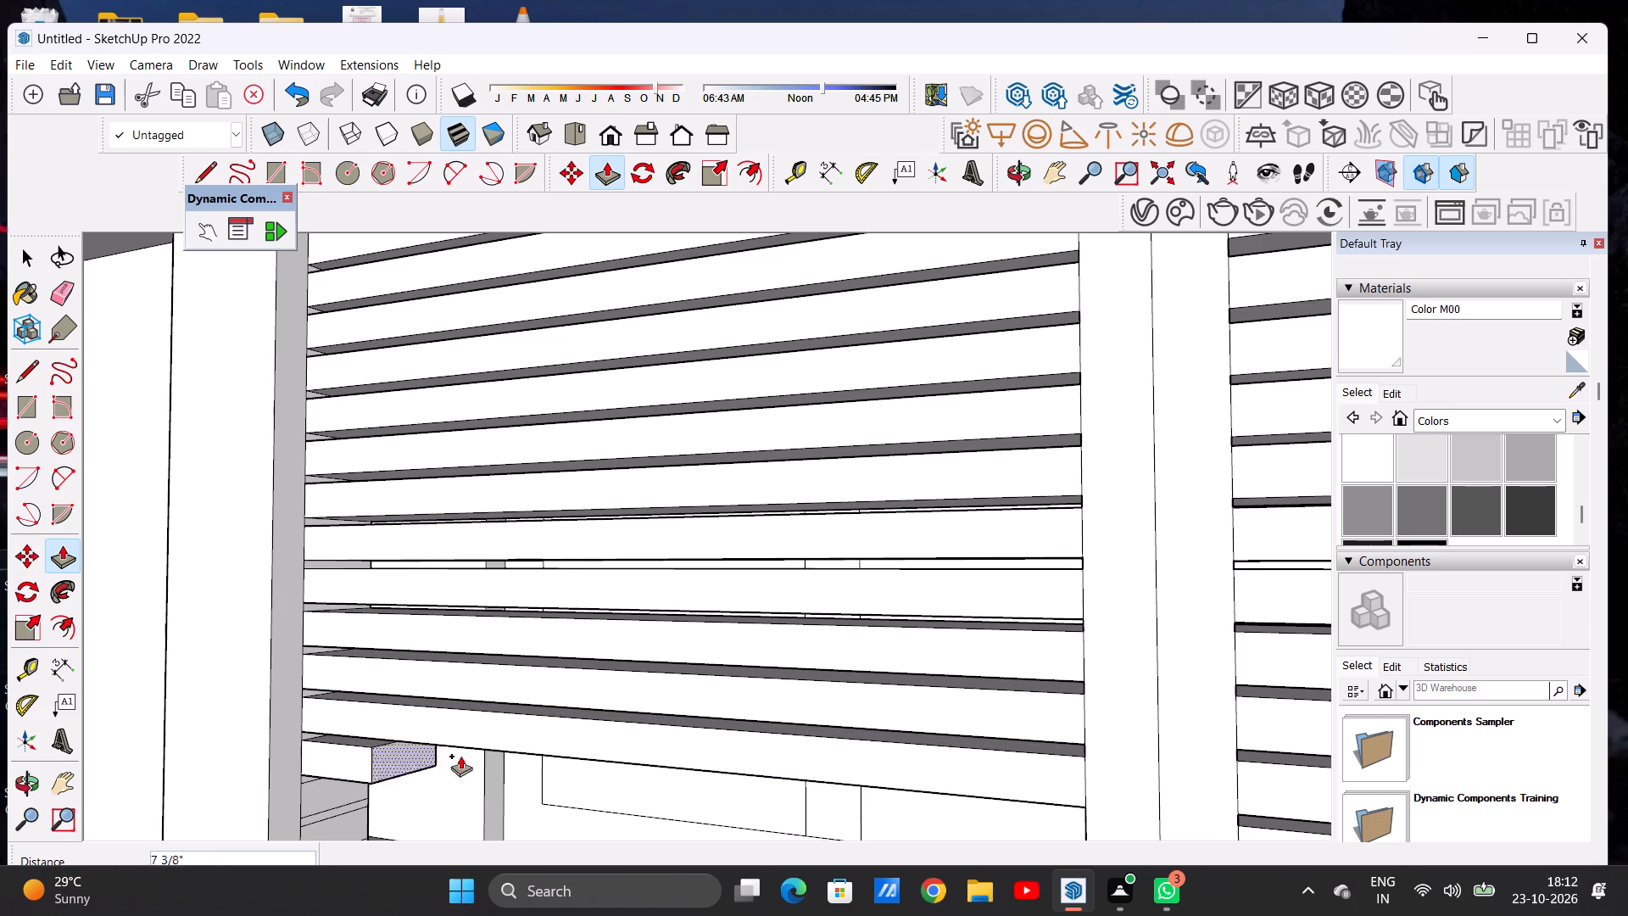
left_click(1090, 811)
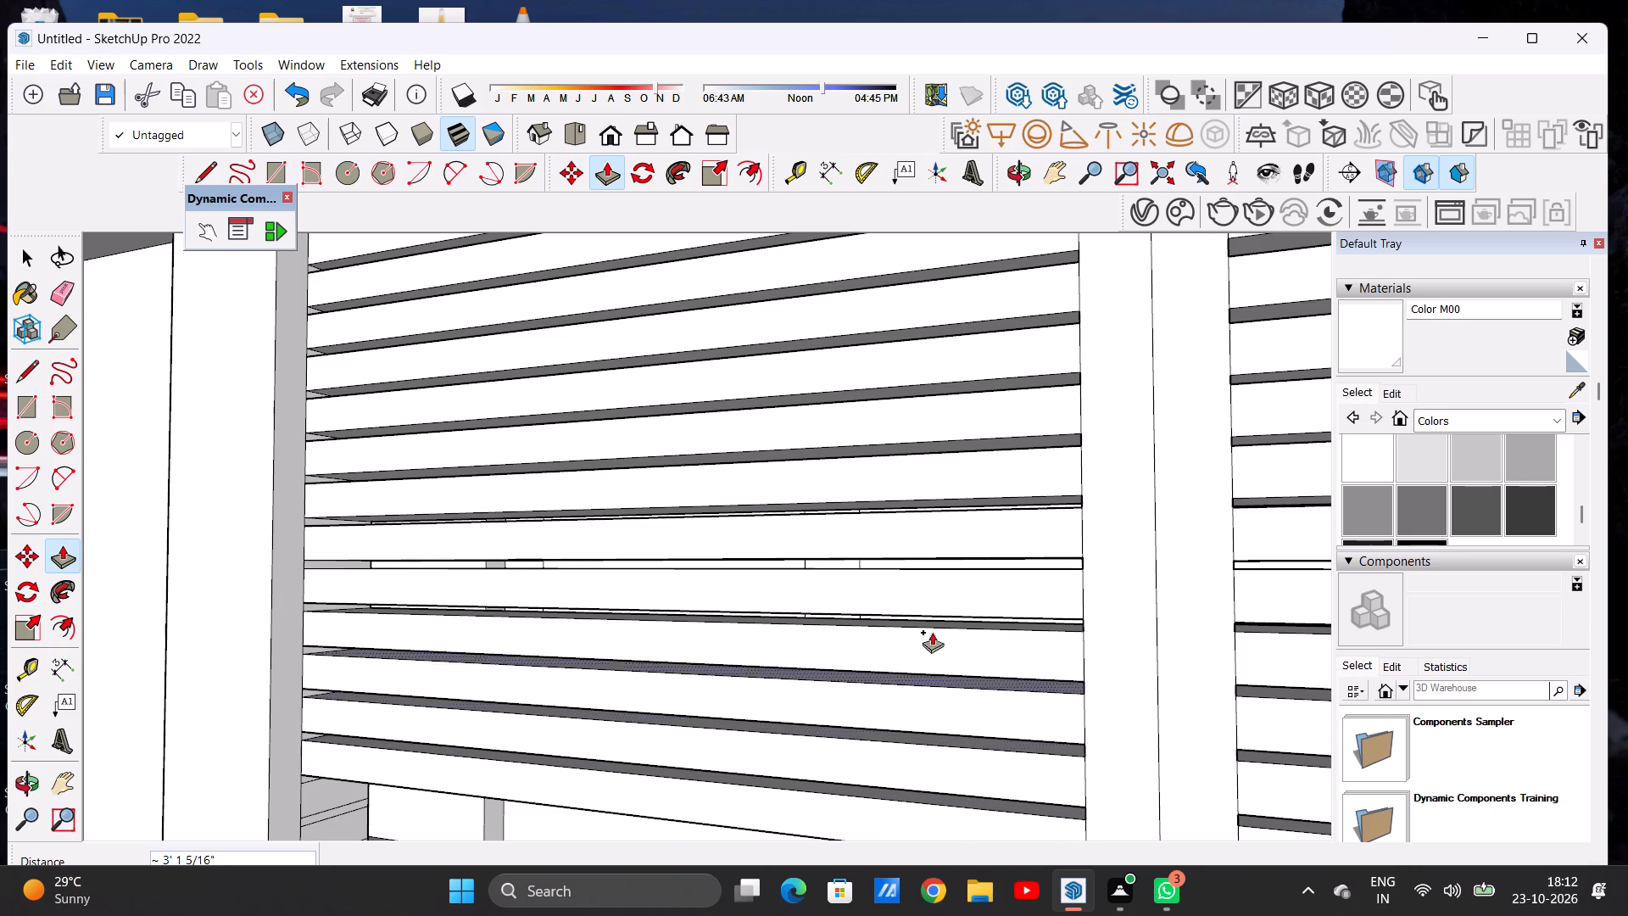
Push/Pull the next three rectangles down the entrance-side pillar about 3' 1 5/16" each to the middle post.
scroll(932, 632, "down", 15)
scroll(842, 699, "up", 6)
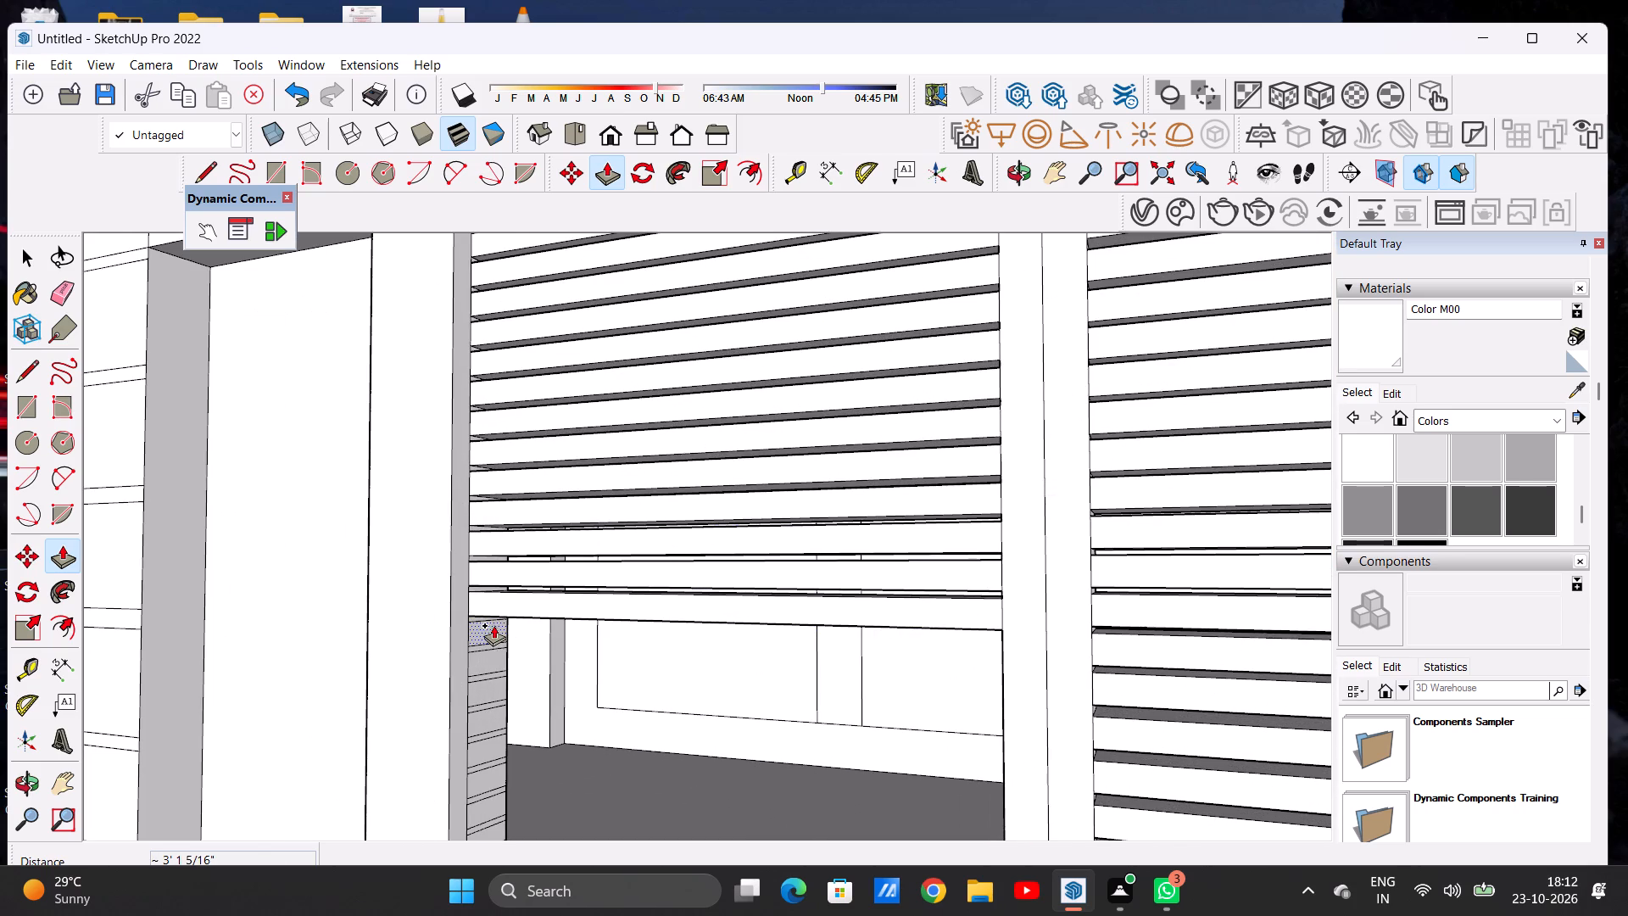
left_click(491, 624)
left_click(1003, 627)
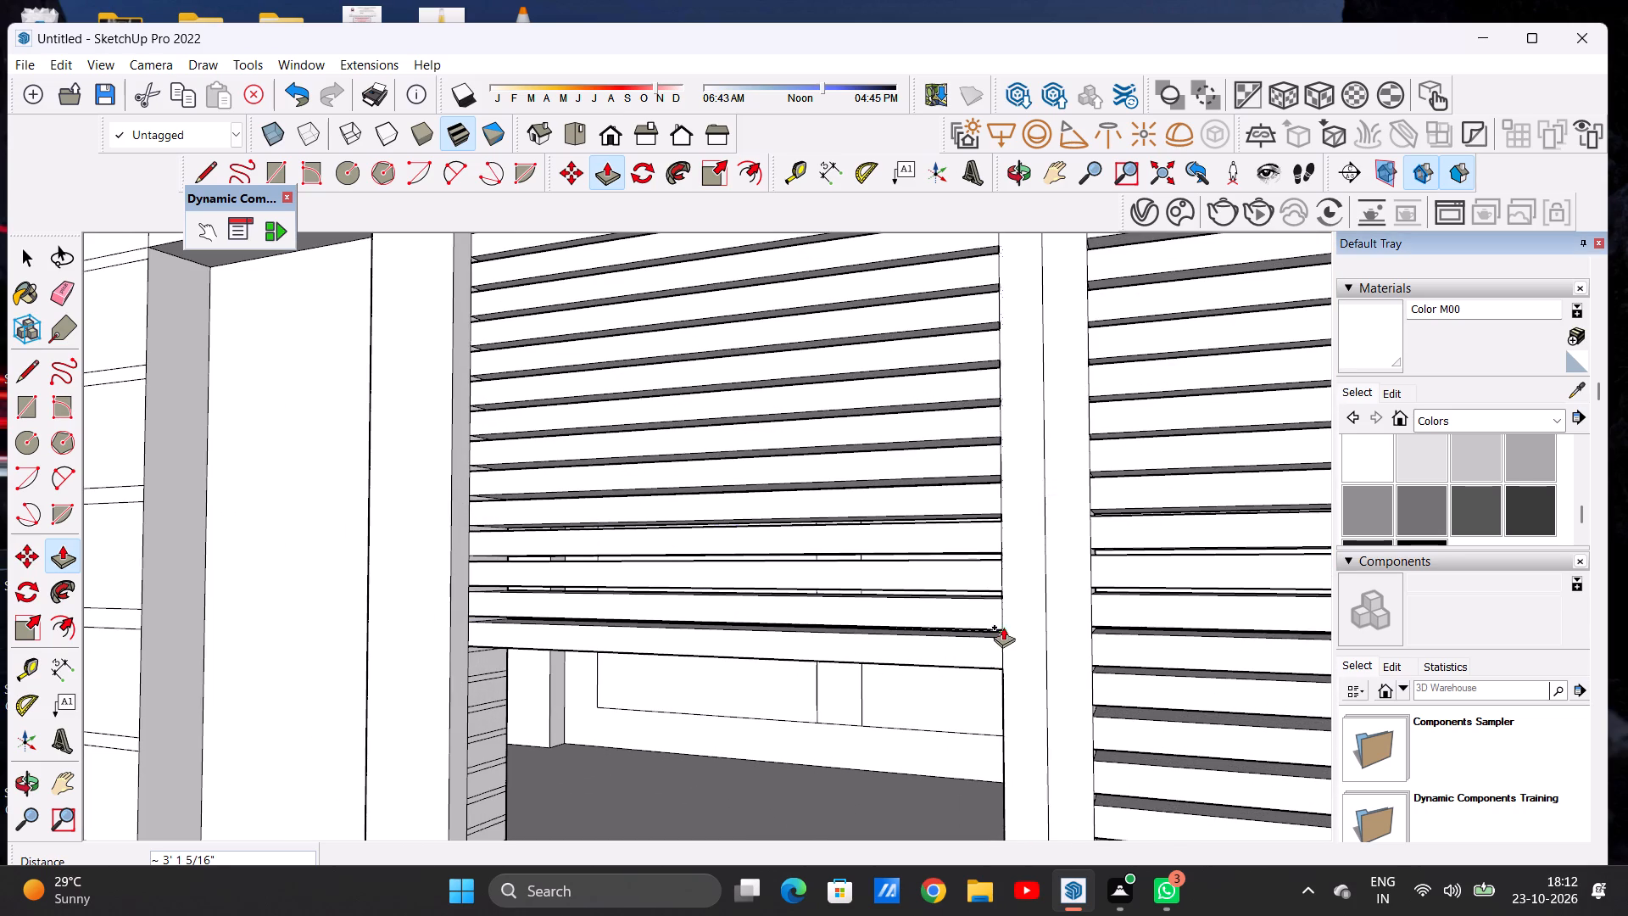
left_click(488, 661)
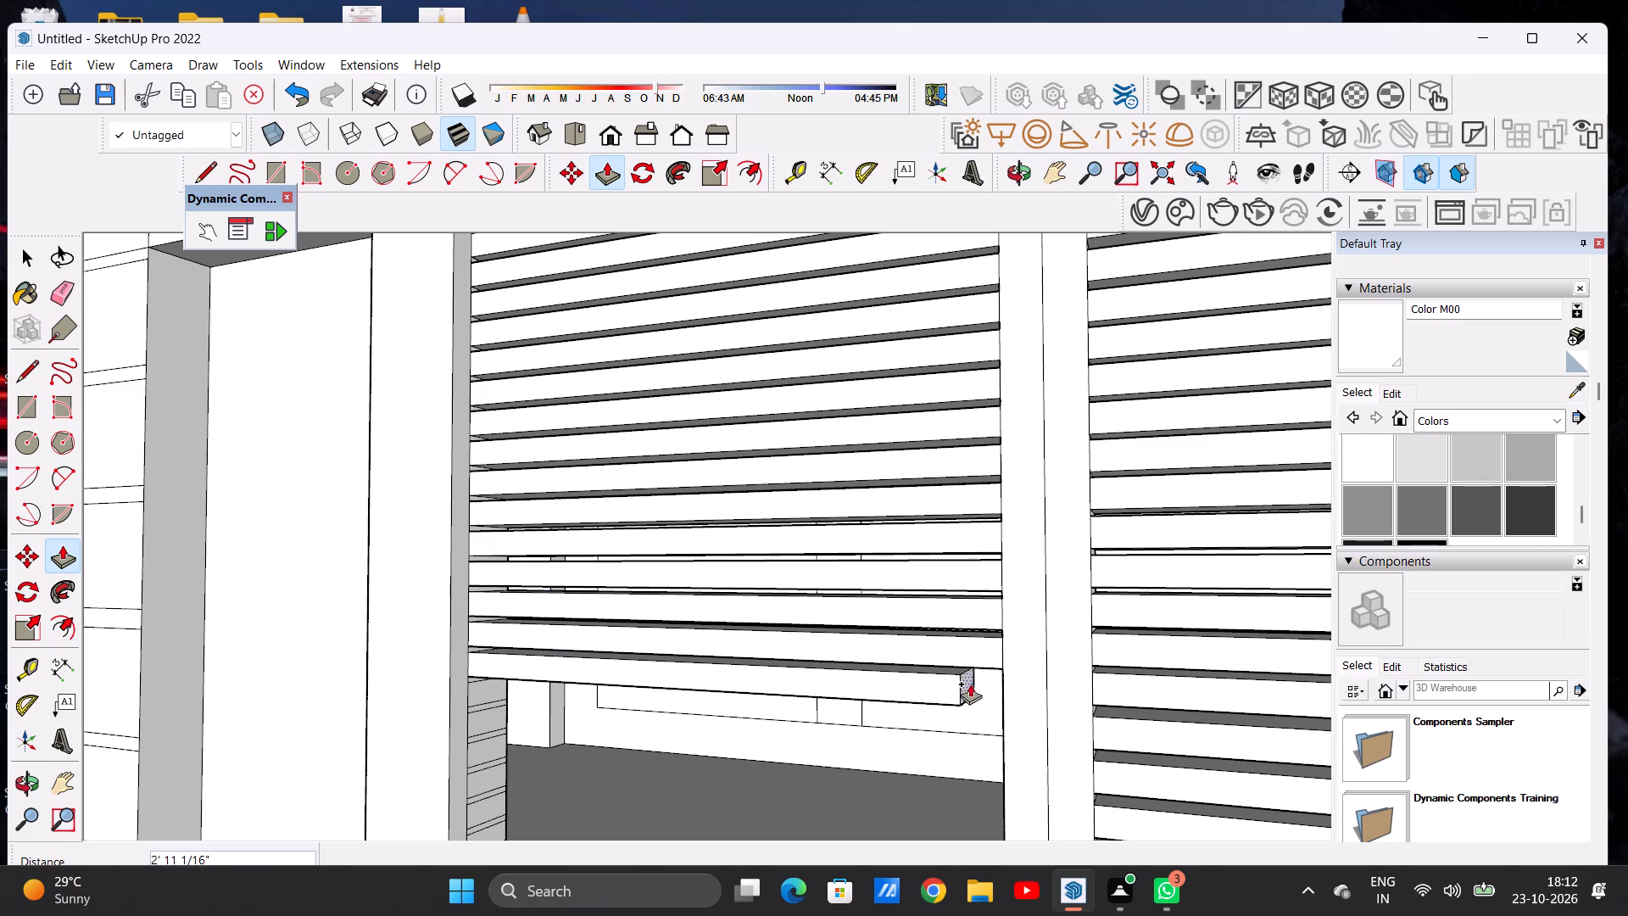
left_click(1006, 672)
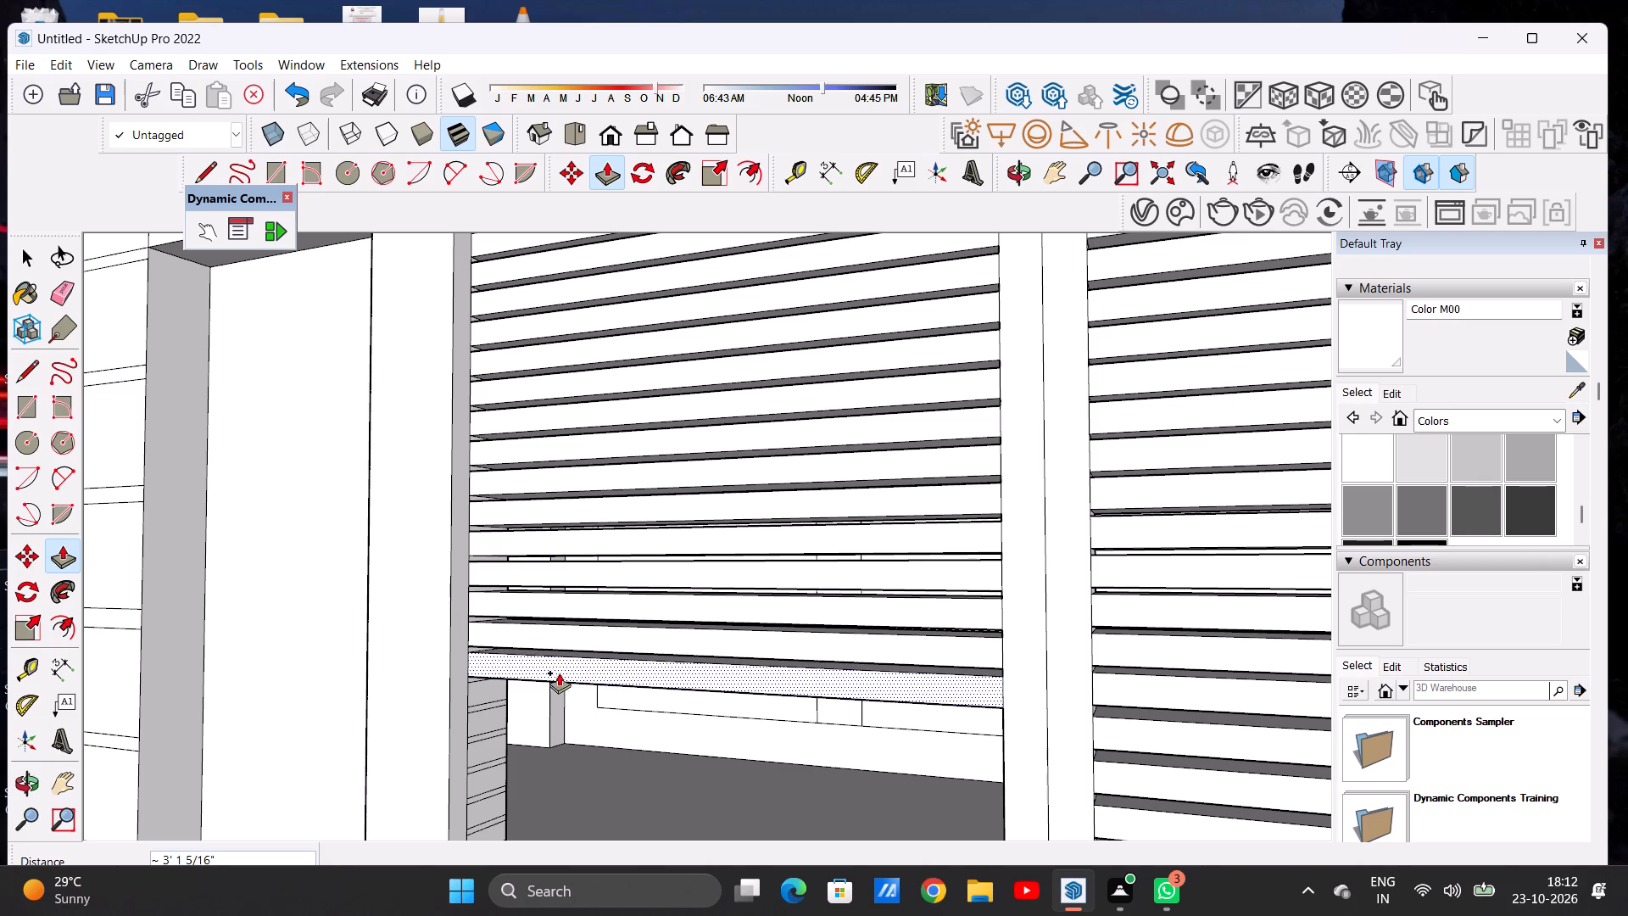
left_click(481, 684)
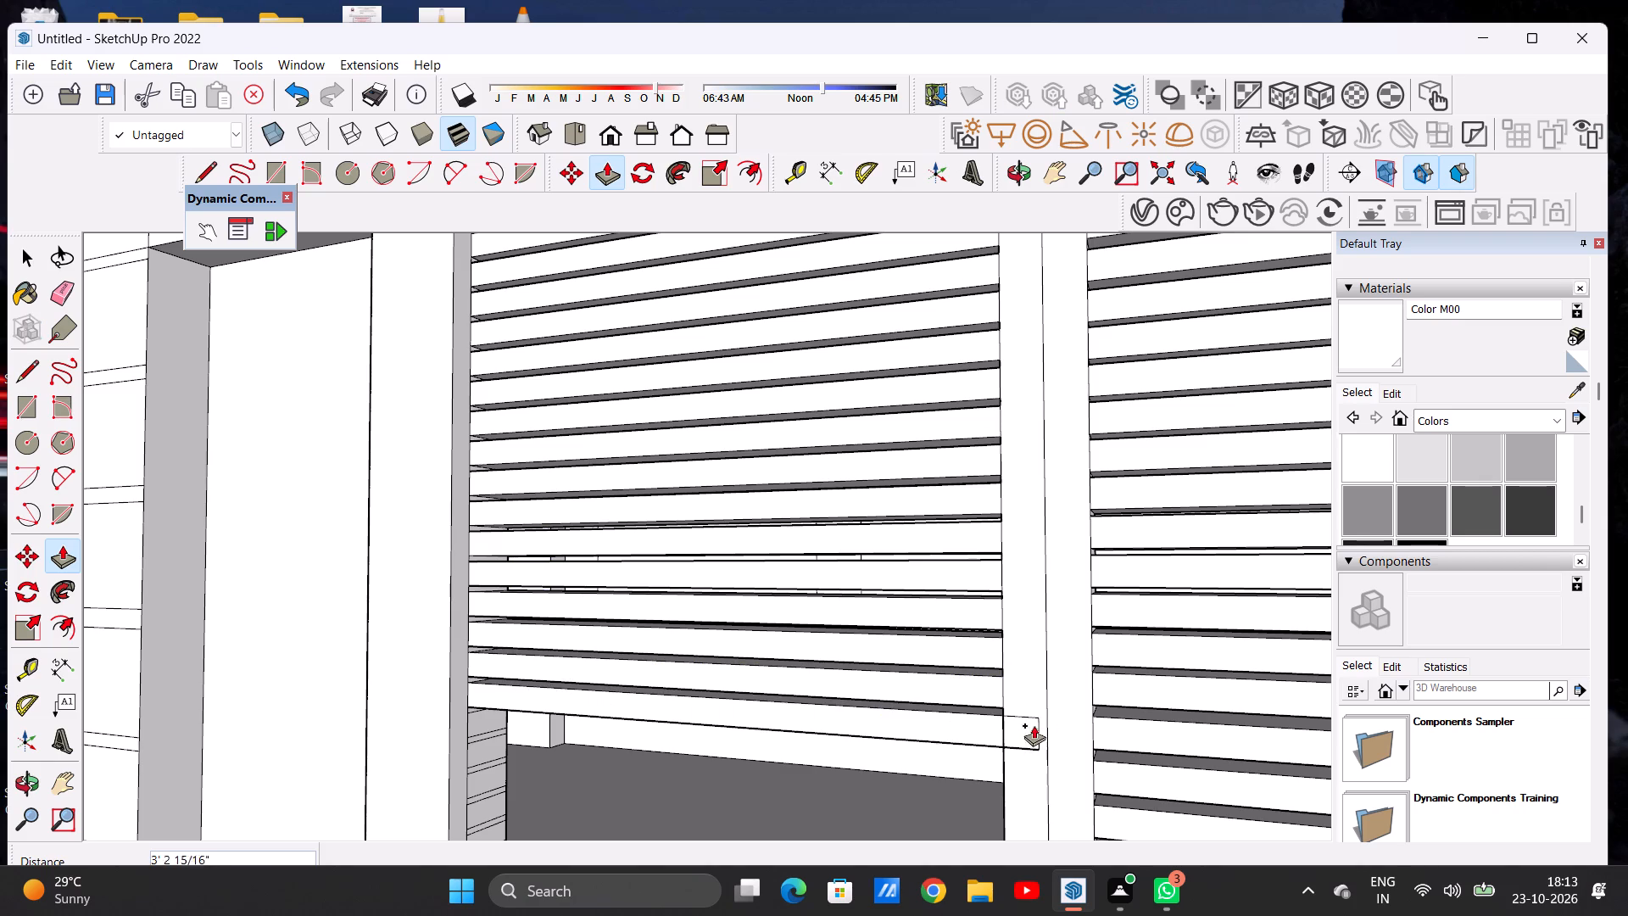
left_click(1003, 704)
scroll(777, 577, "down", 8)
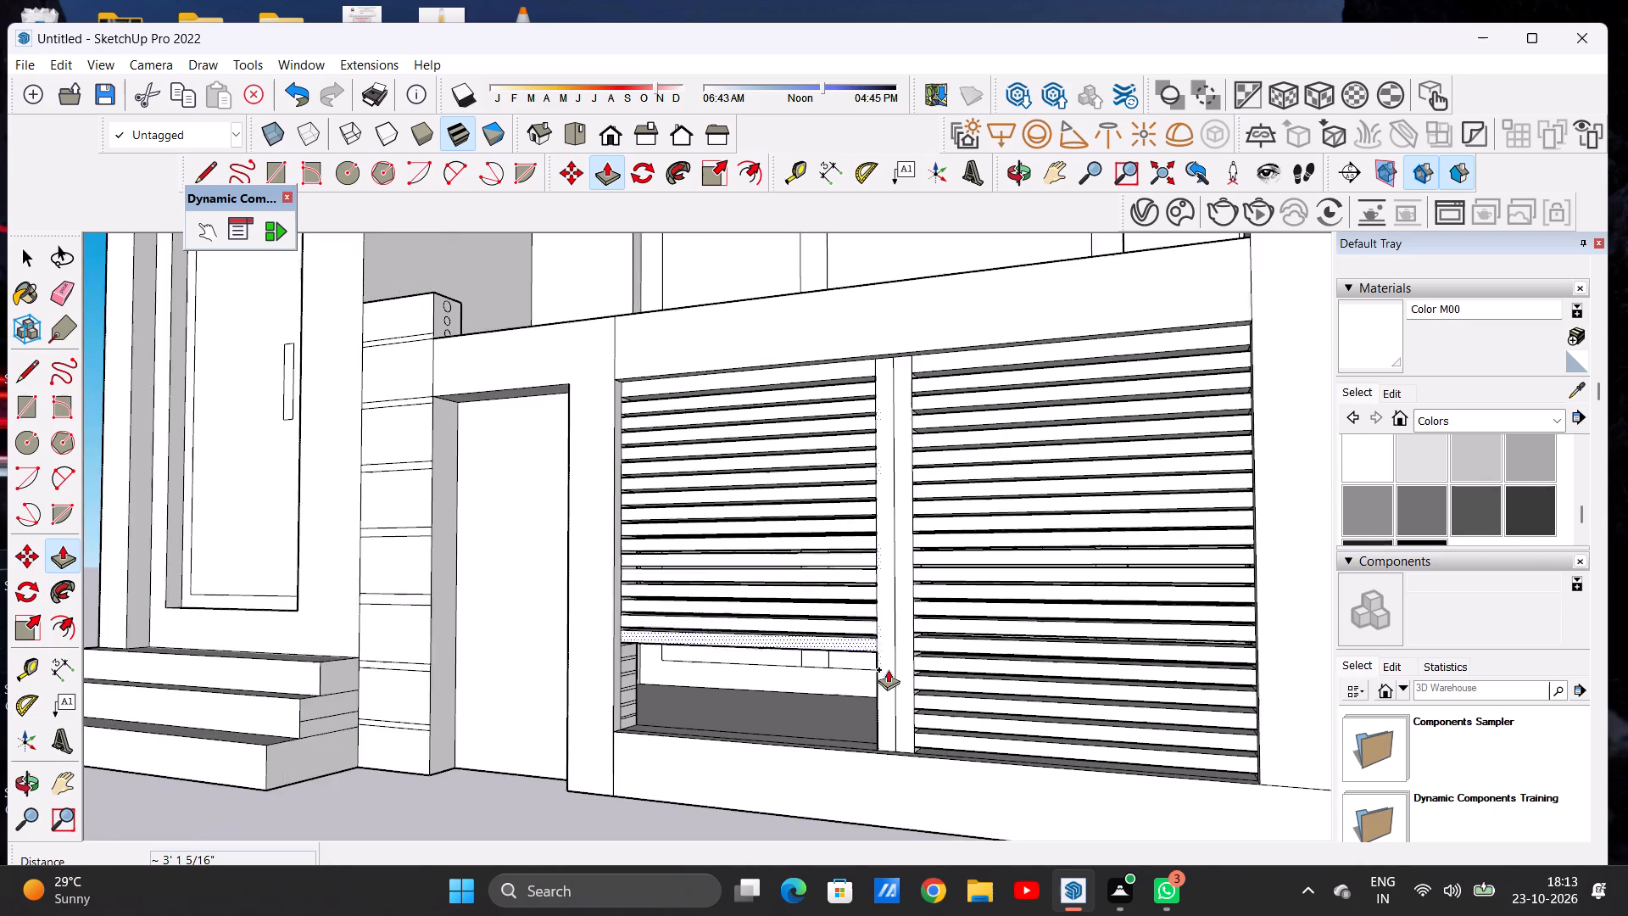
Push/Pull the next three rectangles down the entrance-side pillar about 3' 1 5/16" each to the middle post.
scroll(893, 675, "up", 2)
scroll(893, 675, "down", 1)
scroll(893, 675, "up", 5)
left_click(447, 628)
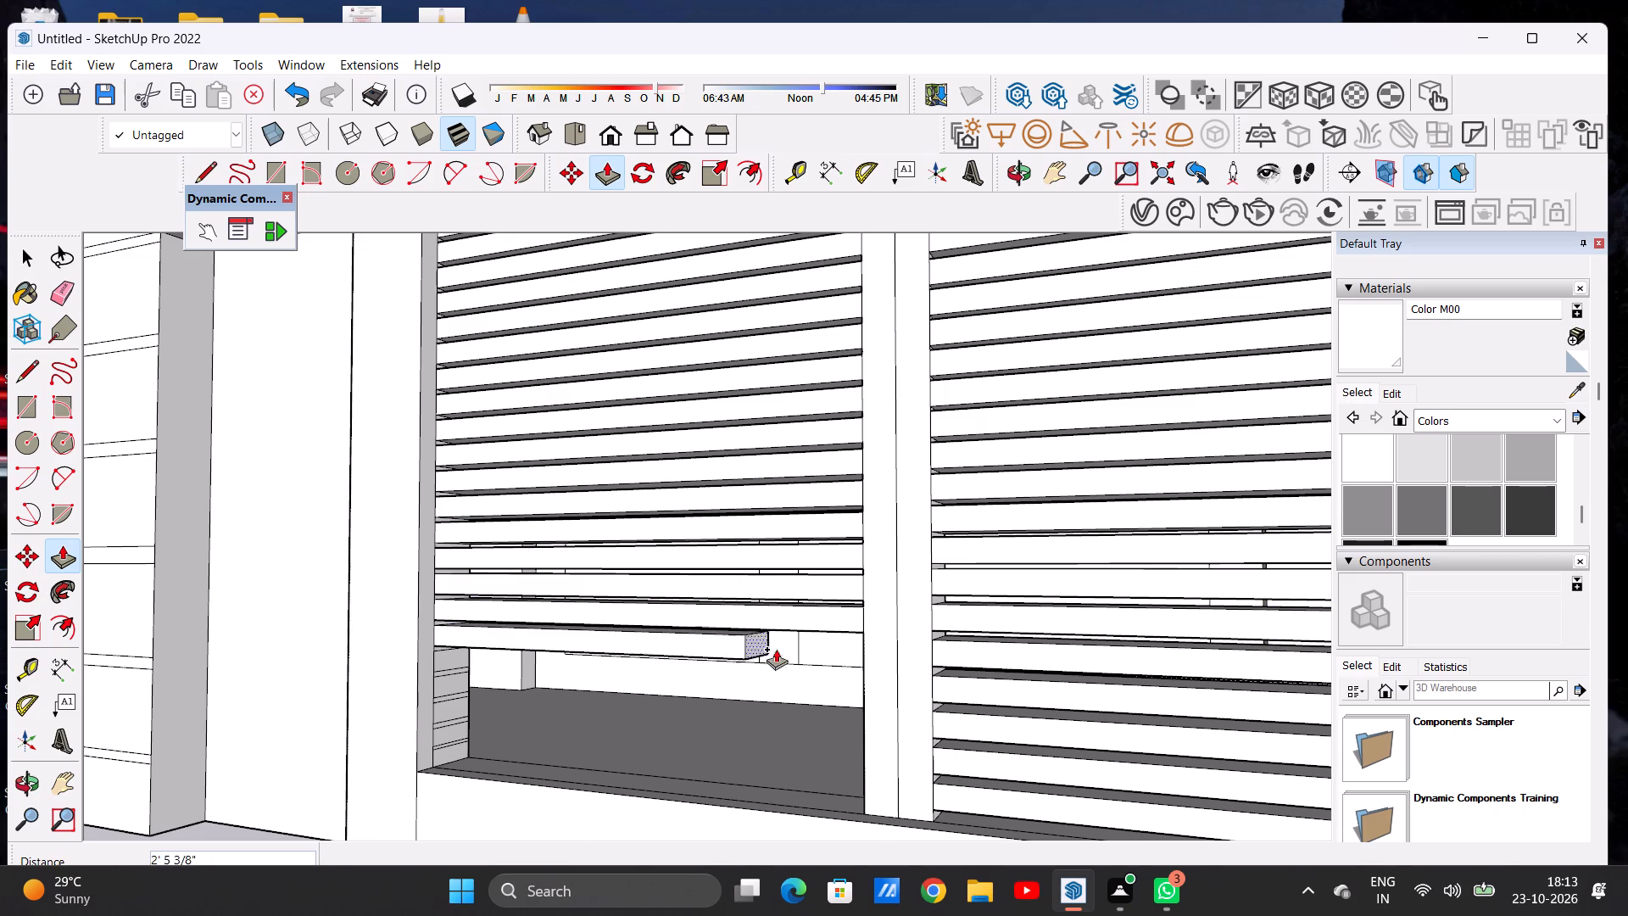
left_click(869, 629)
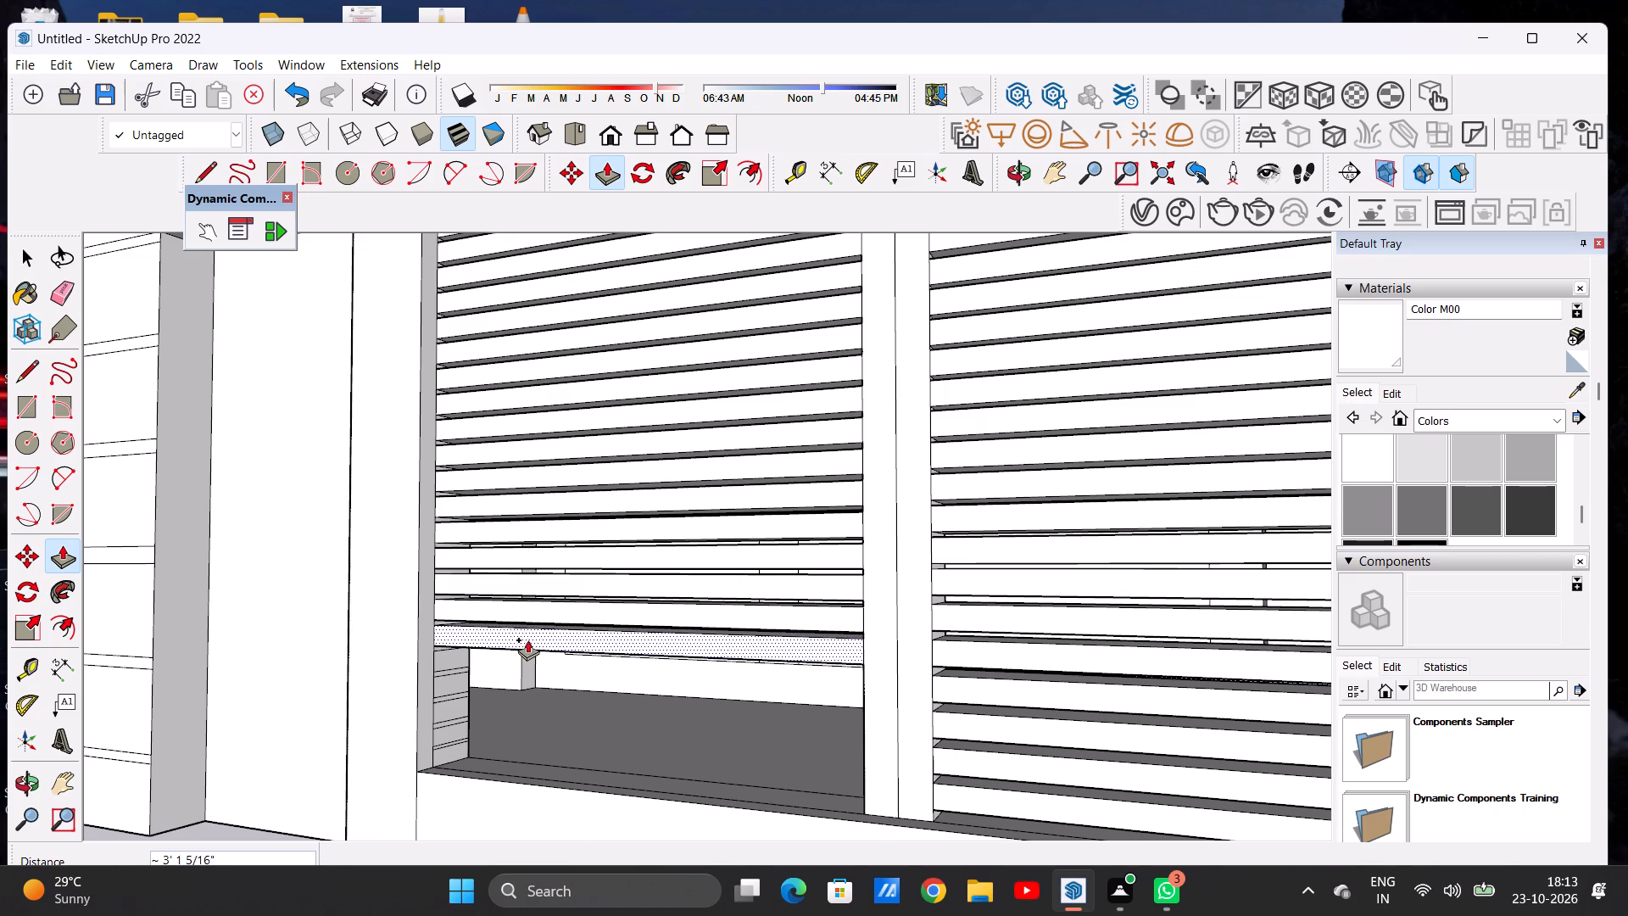
left_click(449, 658)
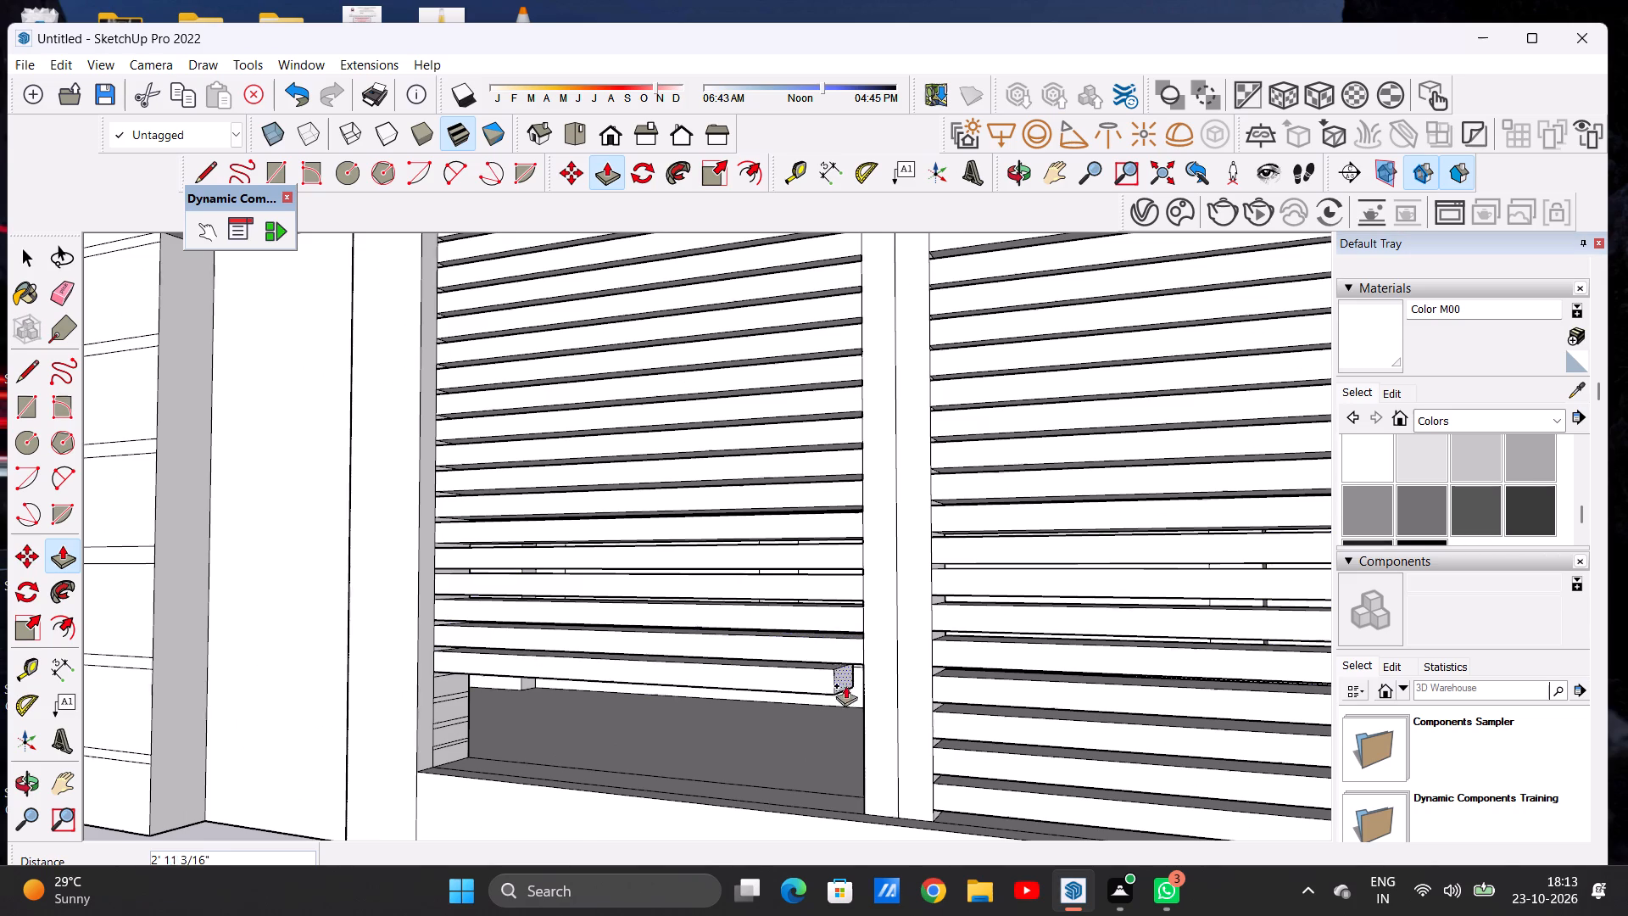
left_click(866, 661)
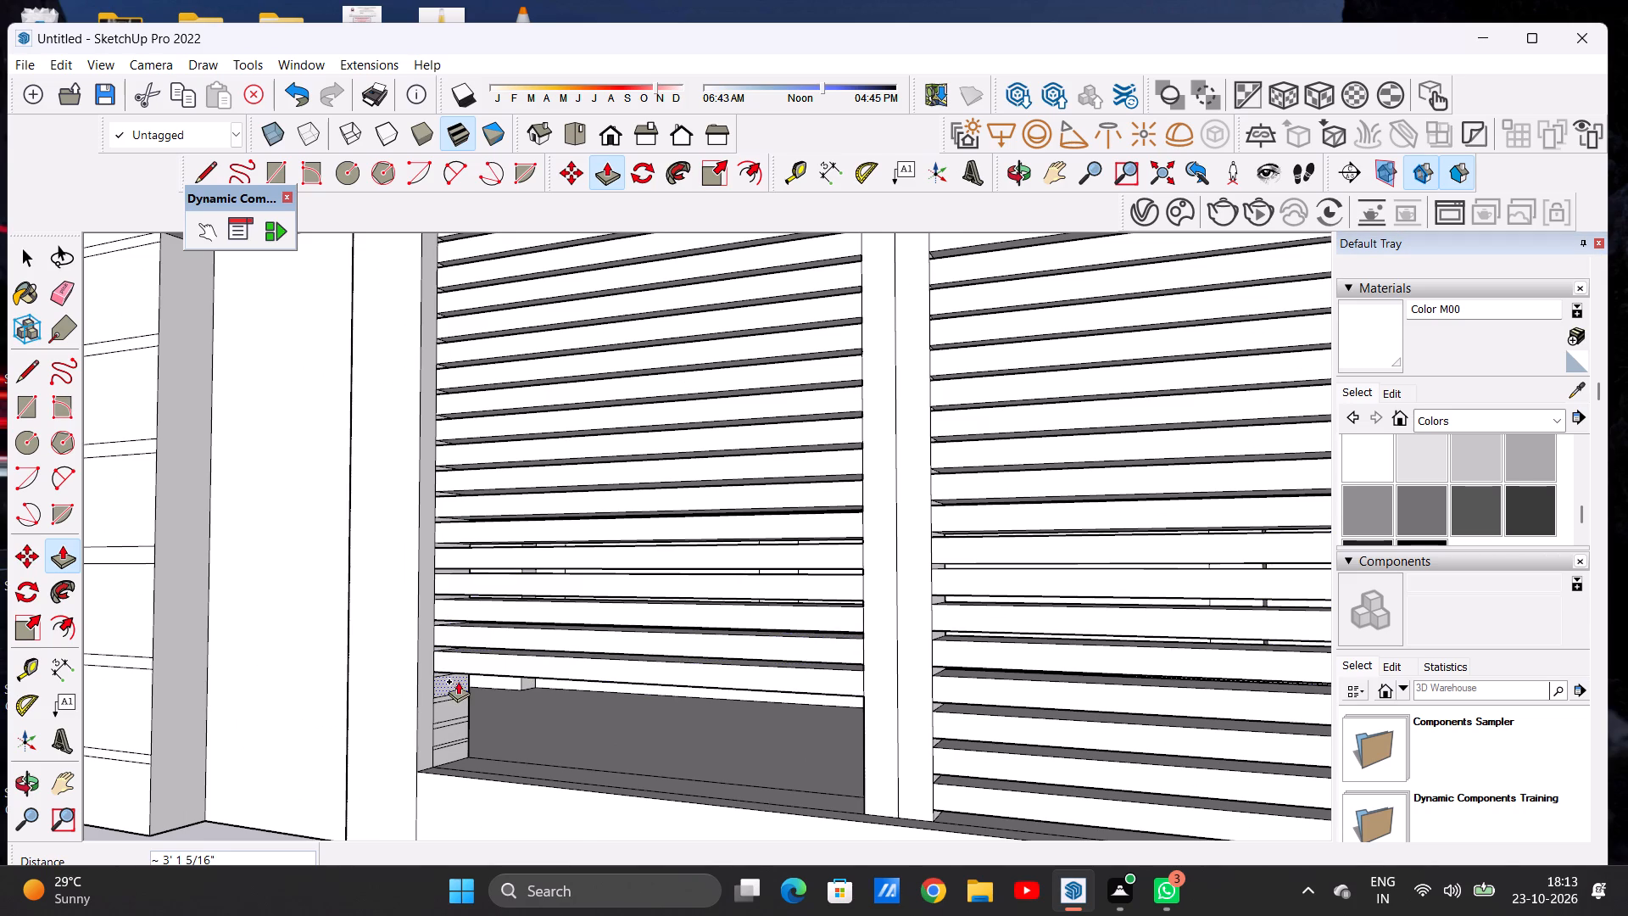
left_click(443, 678)
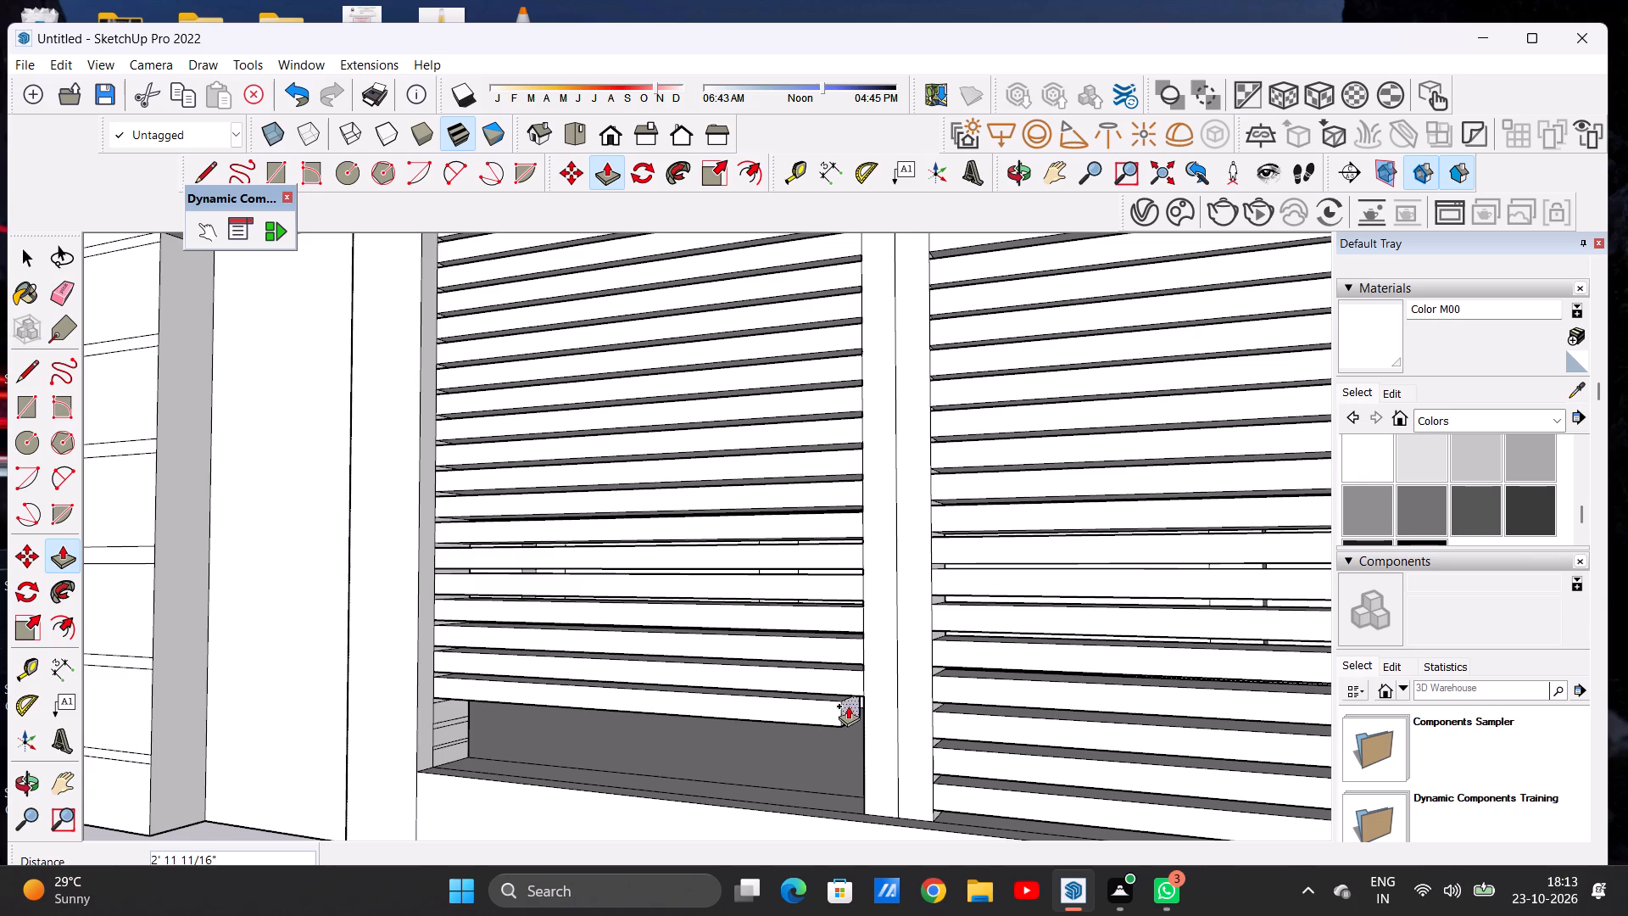
left_click(867, 690)
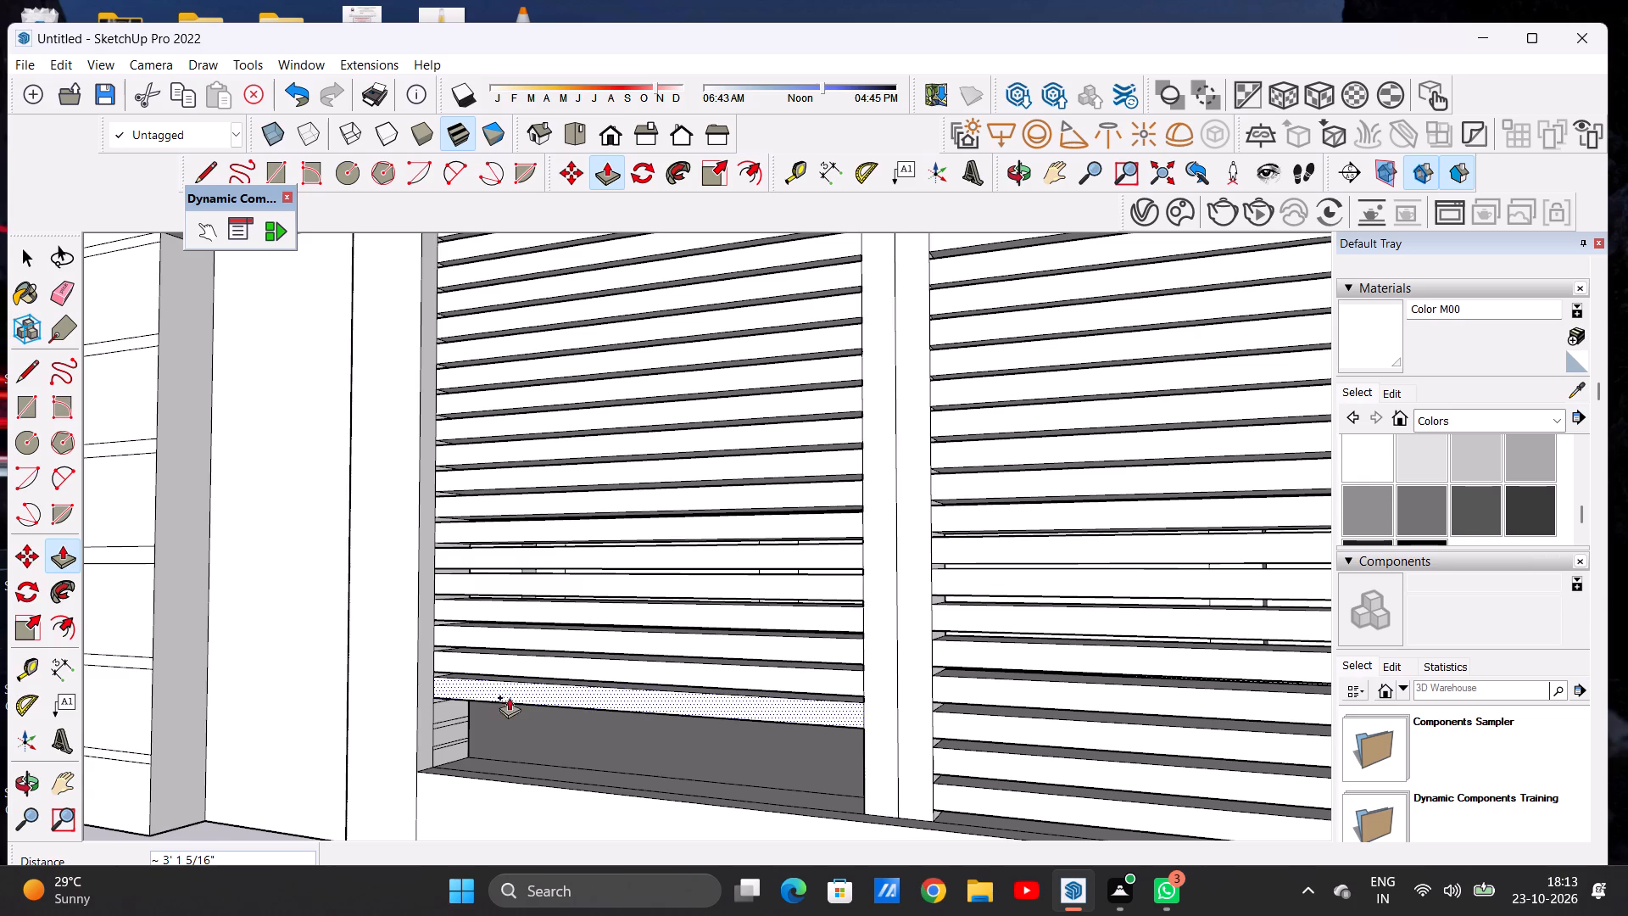
Push/Pull the third rectangle from the bottom on the entrance-side pillar about 3' 1 5/16" to the middle post.
left_click(449, 700)
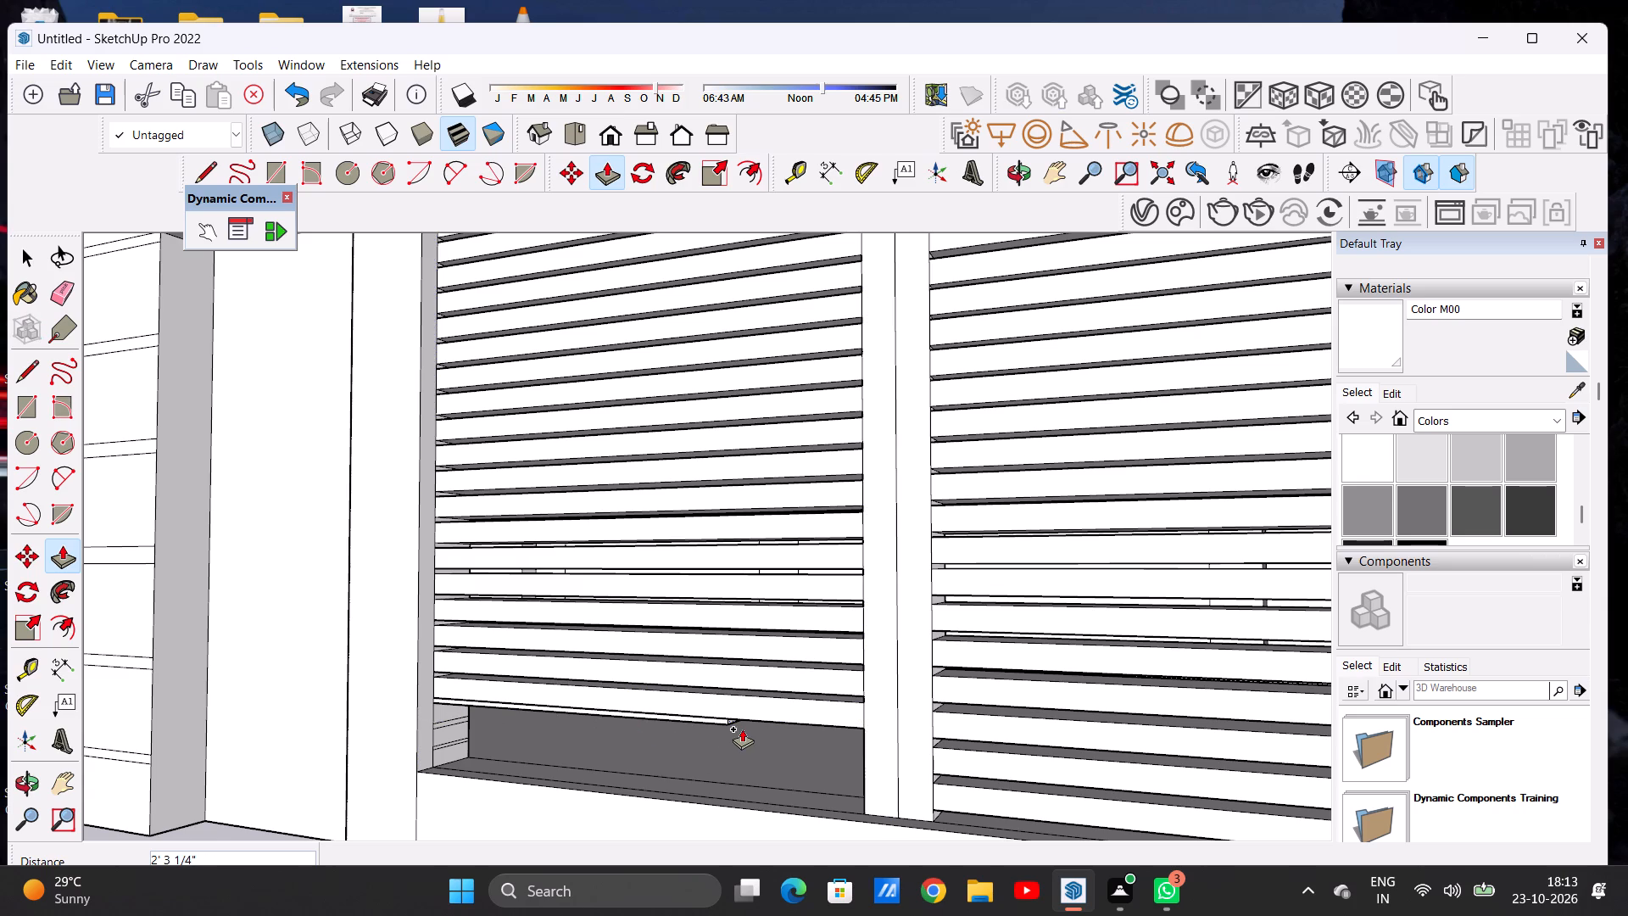
key("space")
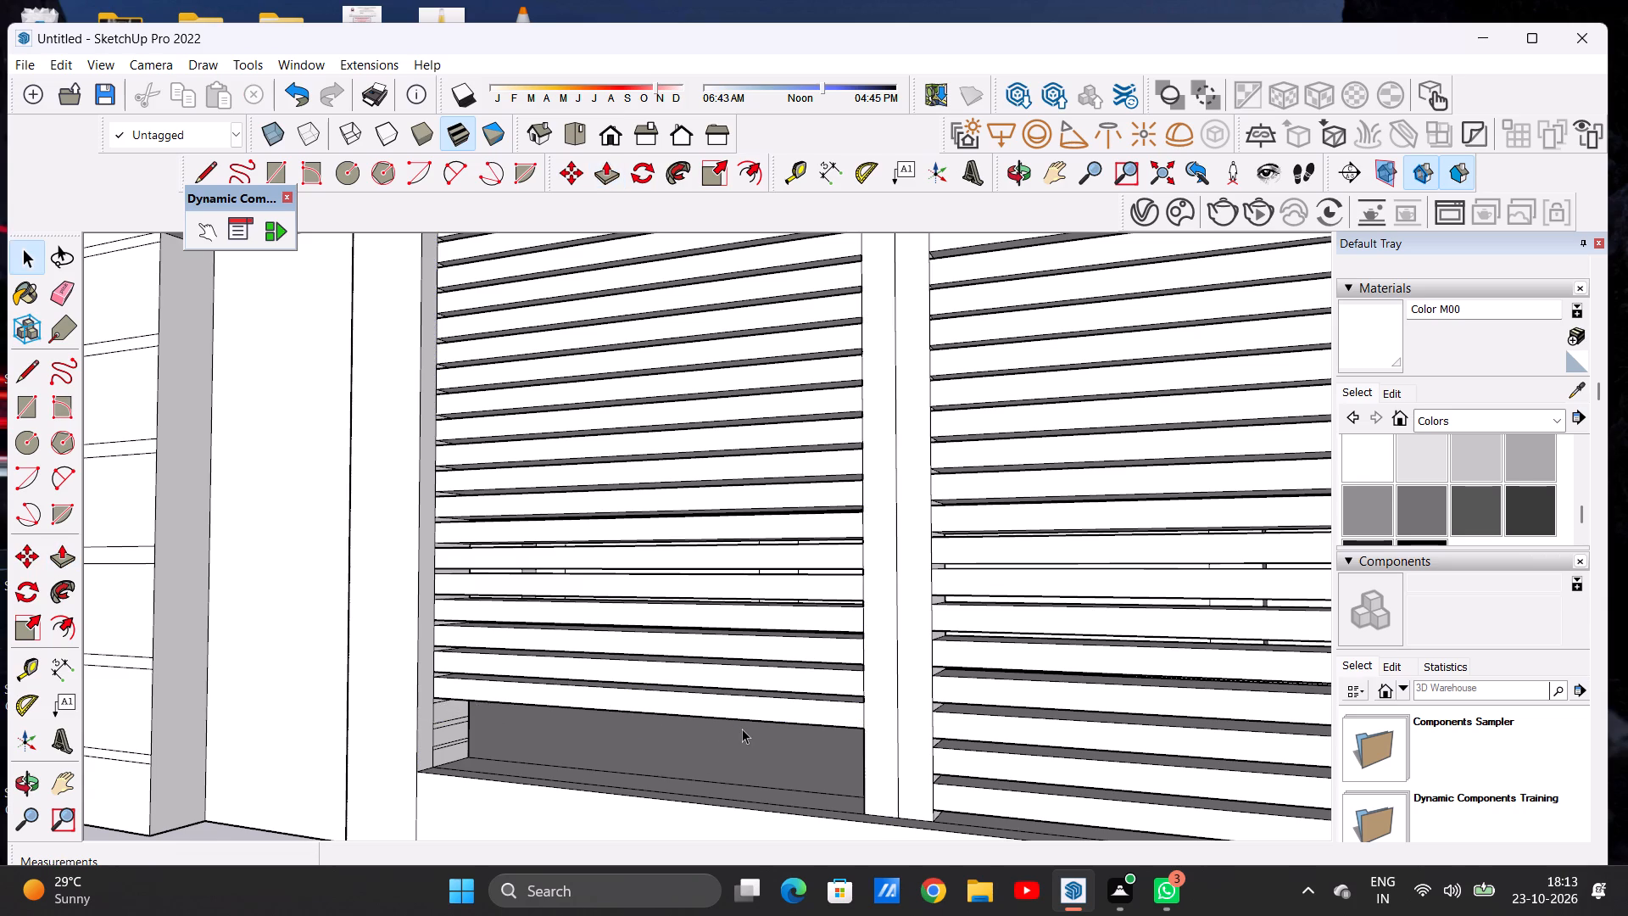
key("p")
scroll(432, 701, "up", 9)
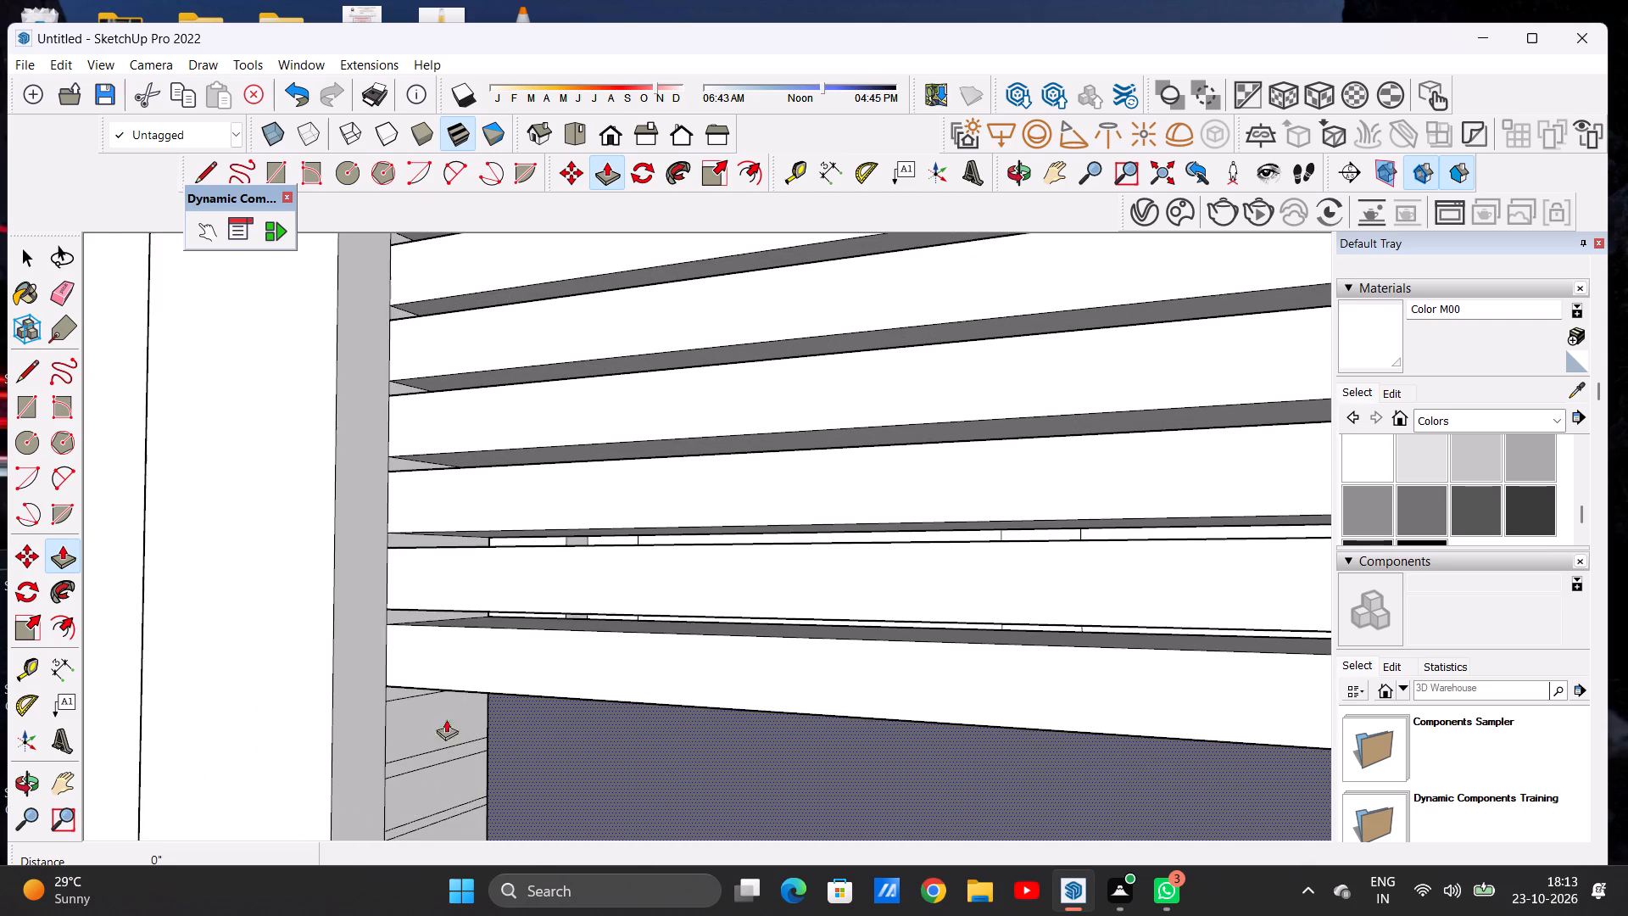
left_click(398, 727)
scroll(710, 734, "down", 18)
scroll(689, 708, "up", 1)
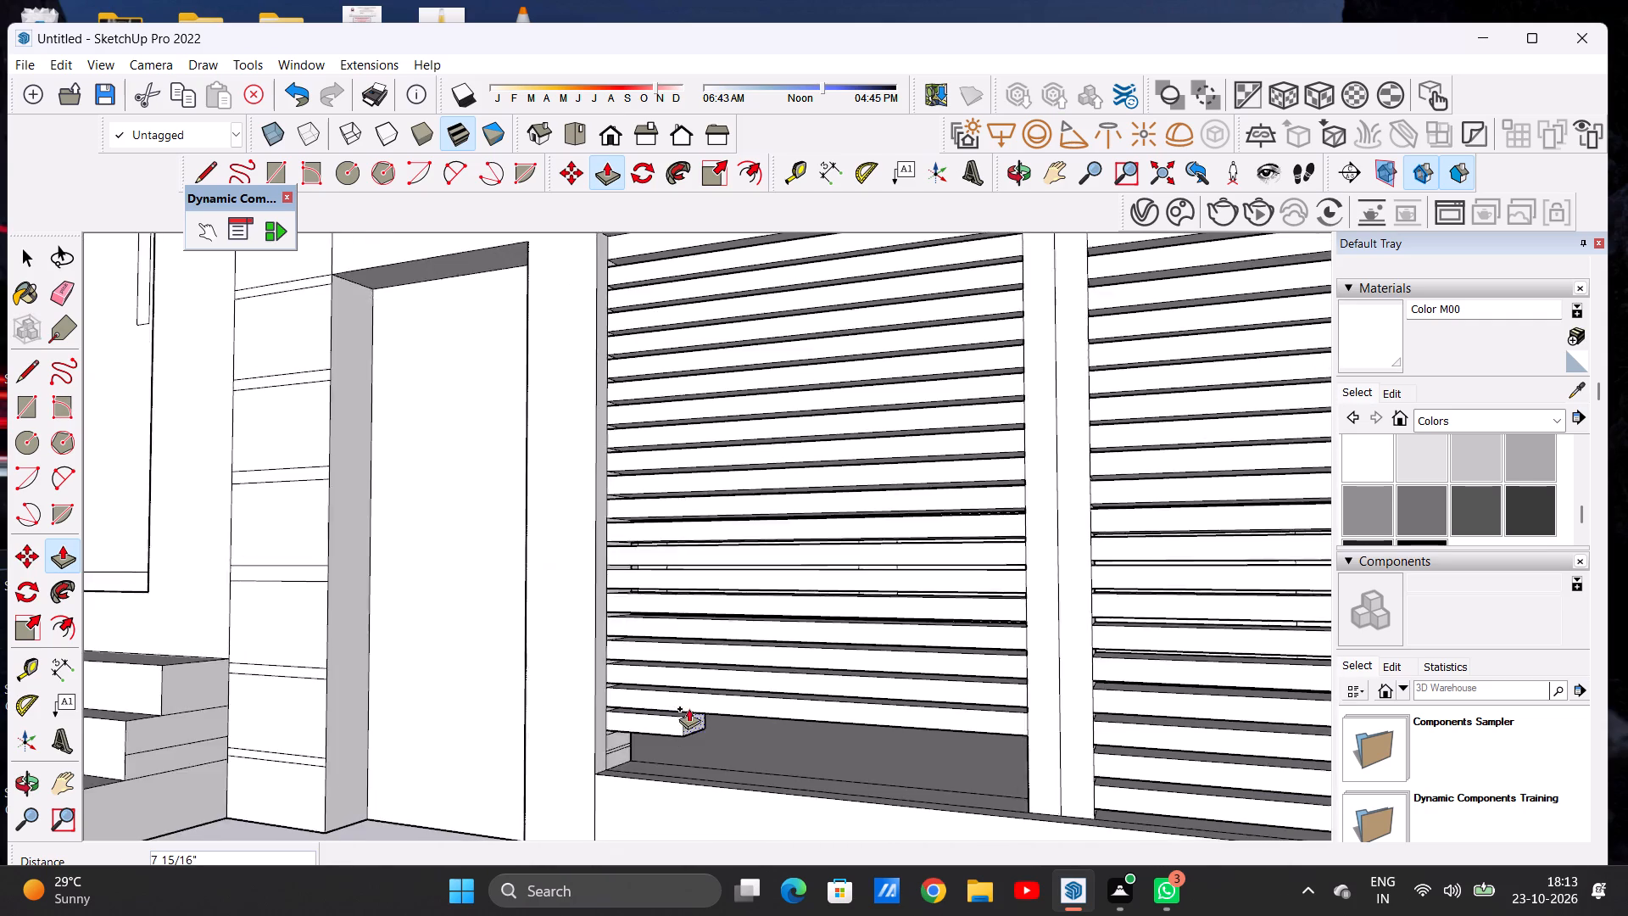
scroll(689, 707, "down", 6)
scroll(852, 729, "up", 8)
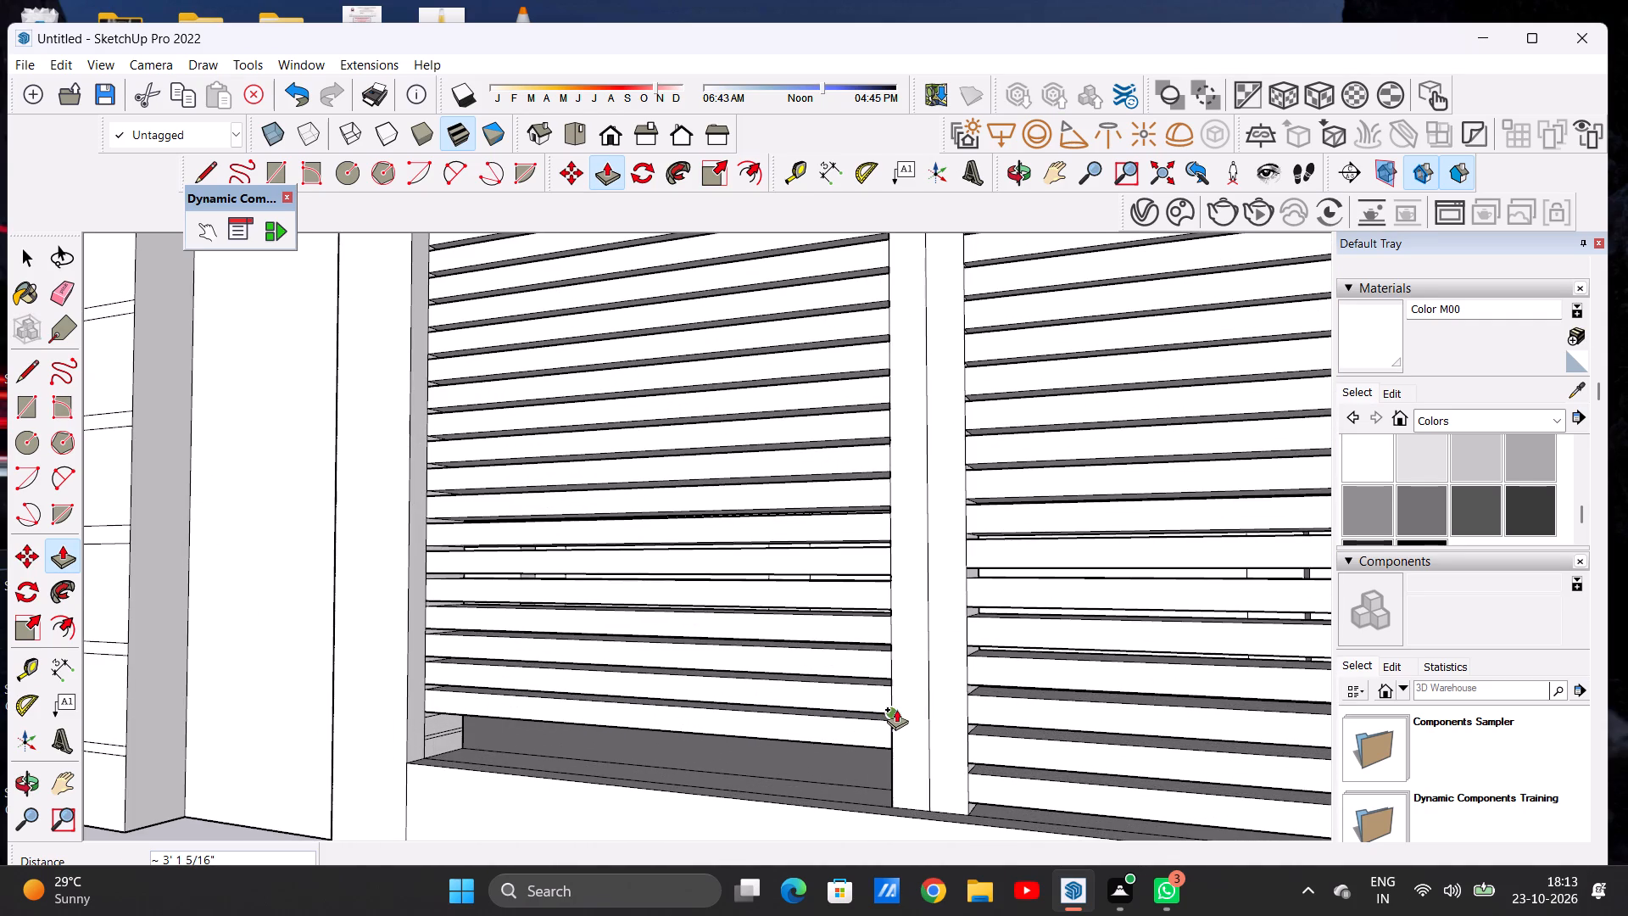
left_click(896, 709)
Push/Pull the second rectangle from the bottom on the entrance-side pillar about 3' 1 5/16" to the middle post.
scroll(451, 727, "up", 8)
left_click(432, 719)
scroll(606, 741, "down", 3)
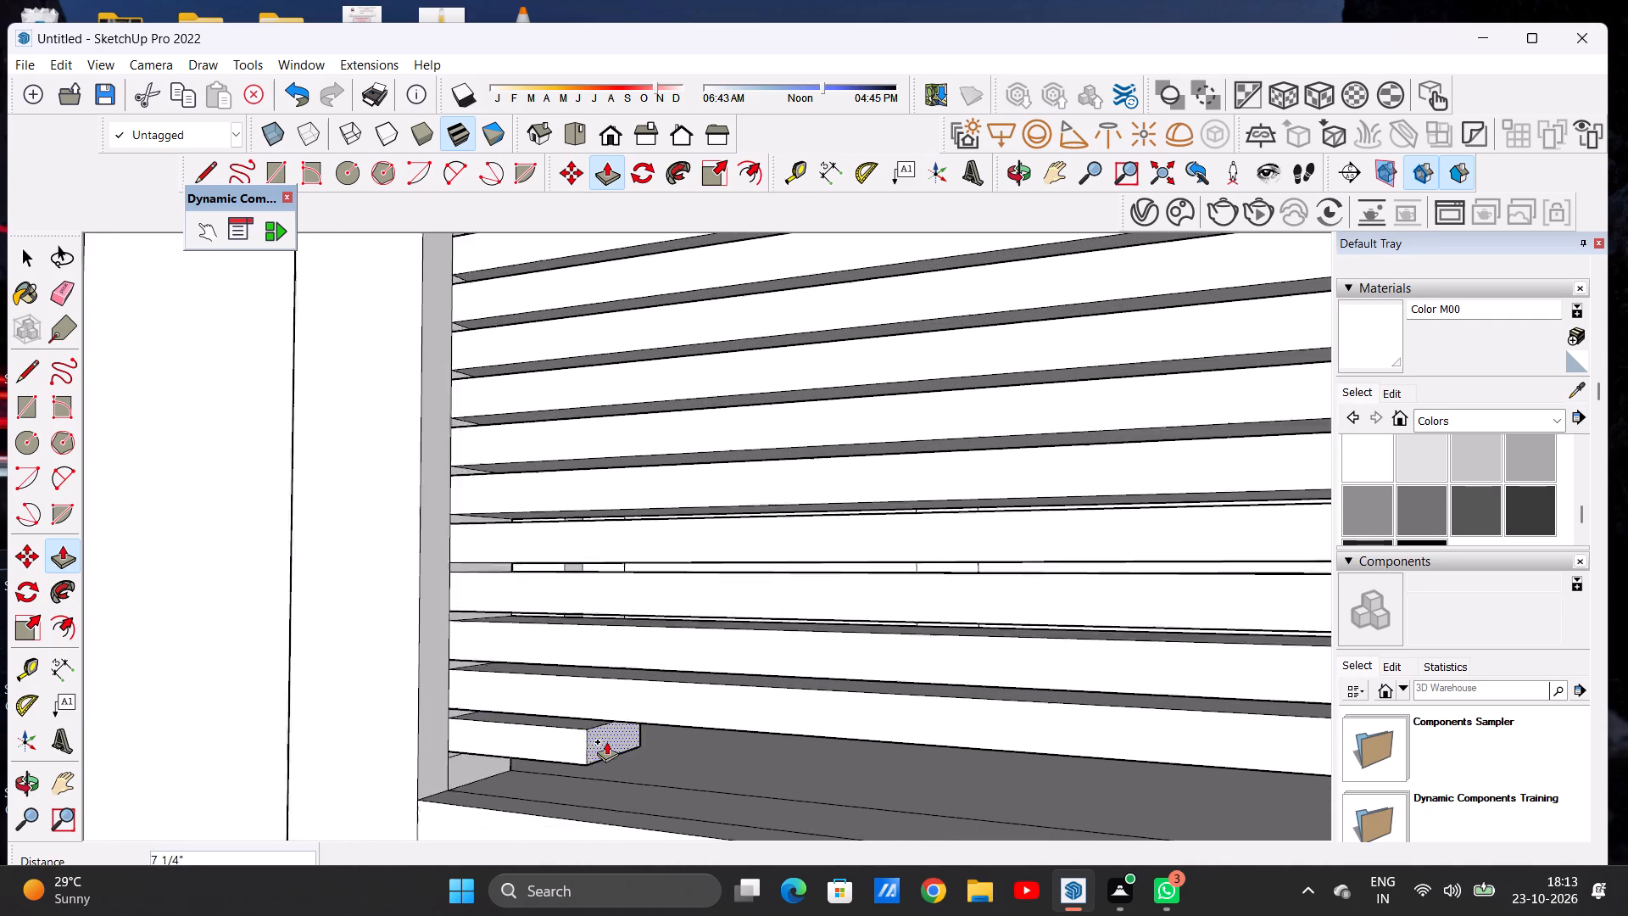
scroll(606, 741, "down", 13)
scroll(820, 759, "up", 11)
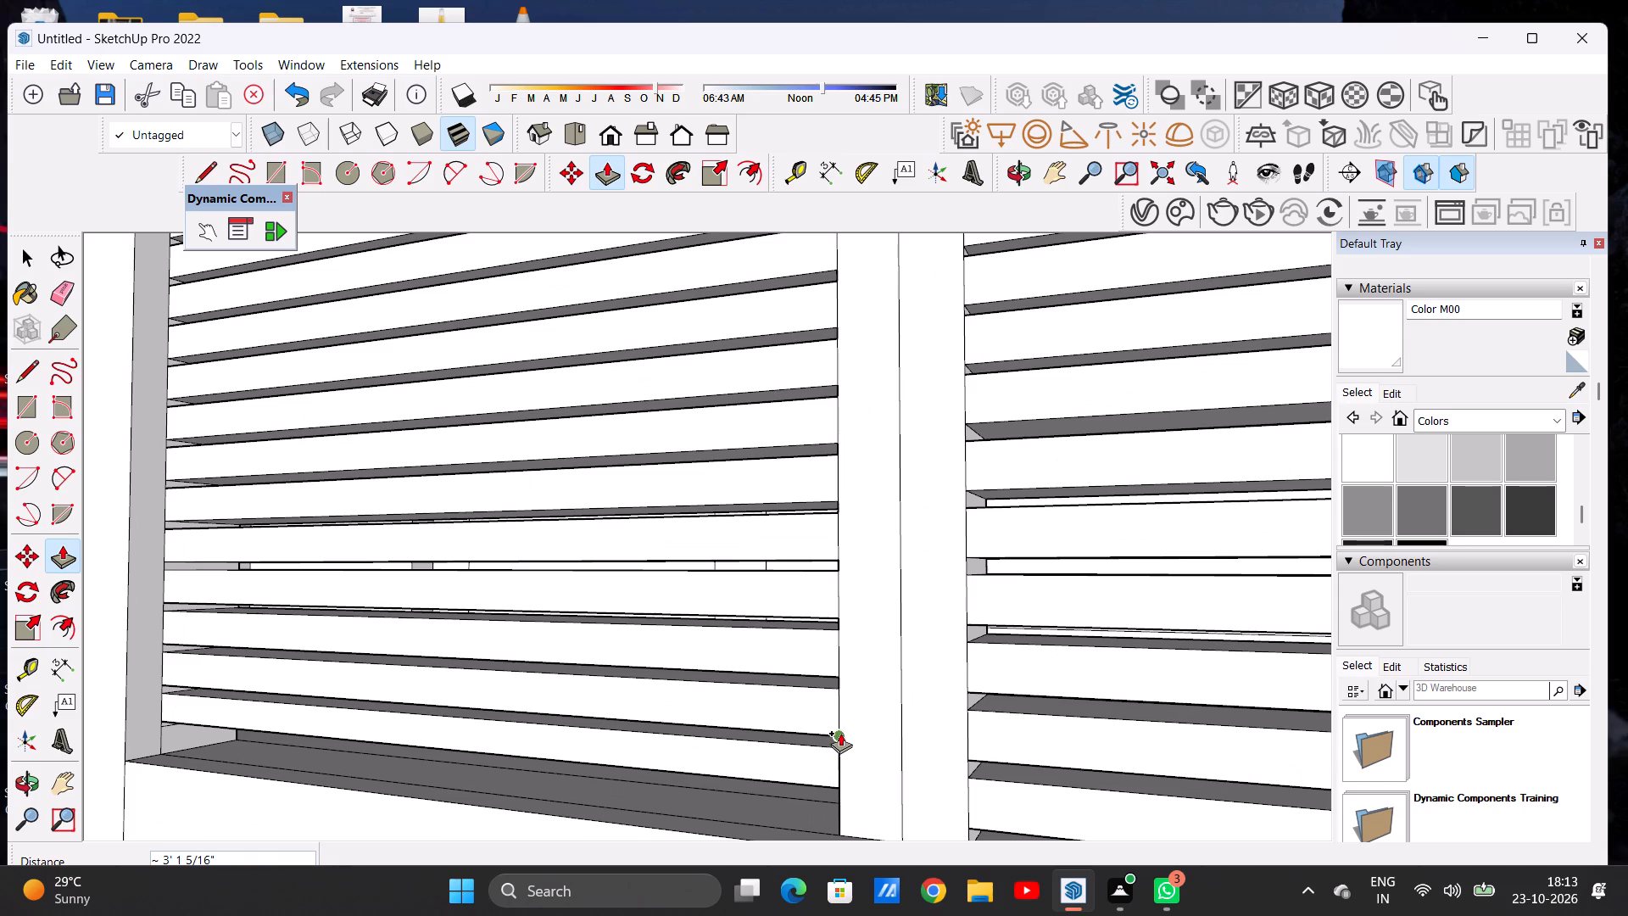
left_click(840, 733)
Push/Pull the bottom rectangle on the entrance-side pillar about 3' 1 5/16" to the middle post.
scroll(183, 736, "up", 6)
left_click(179, 736)
scroll(466, 766, "down", 5)
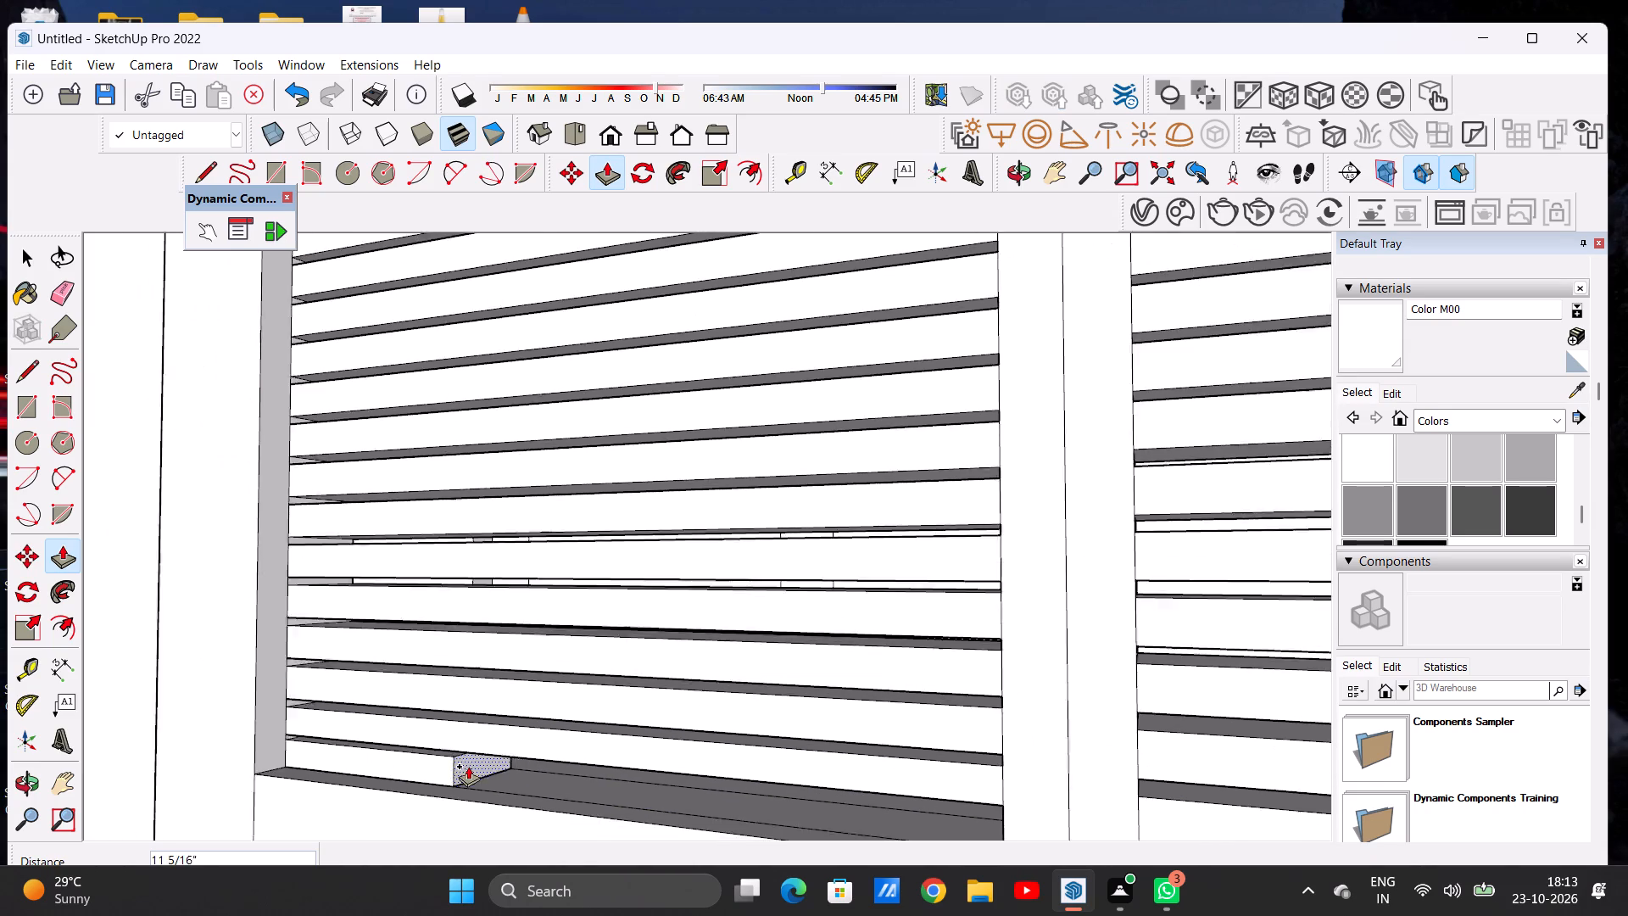
scroll(468, 766, "down", 14)
scroll(640, 786, "up", 6)
scroll(644, 787, "down", 1)
scroll(681, 787, "up", 6)
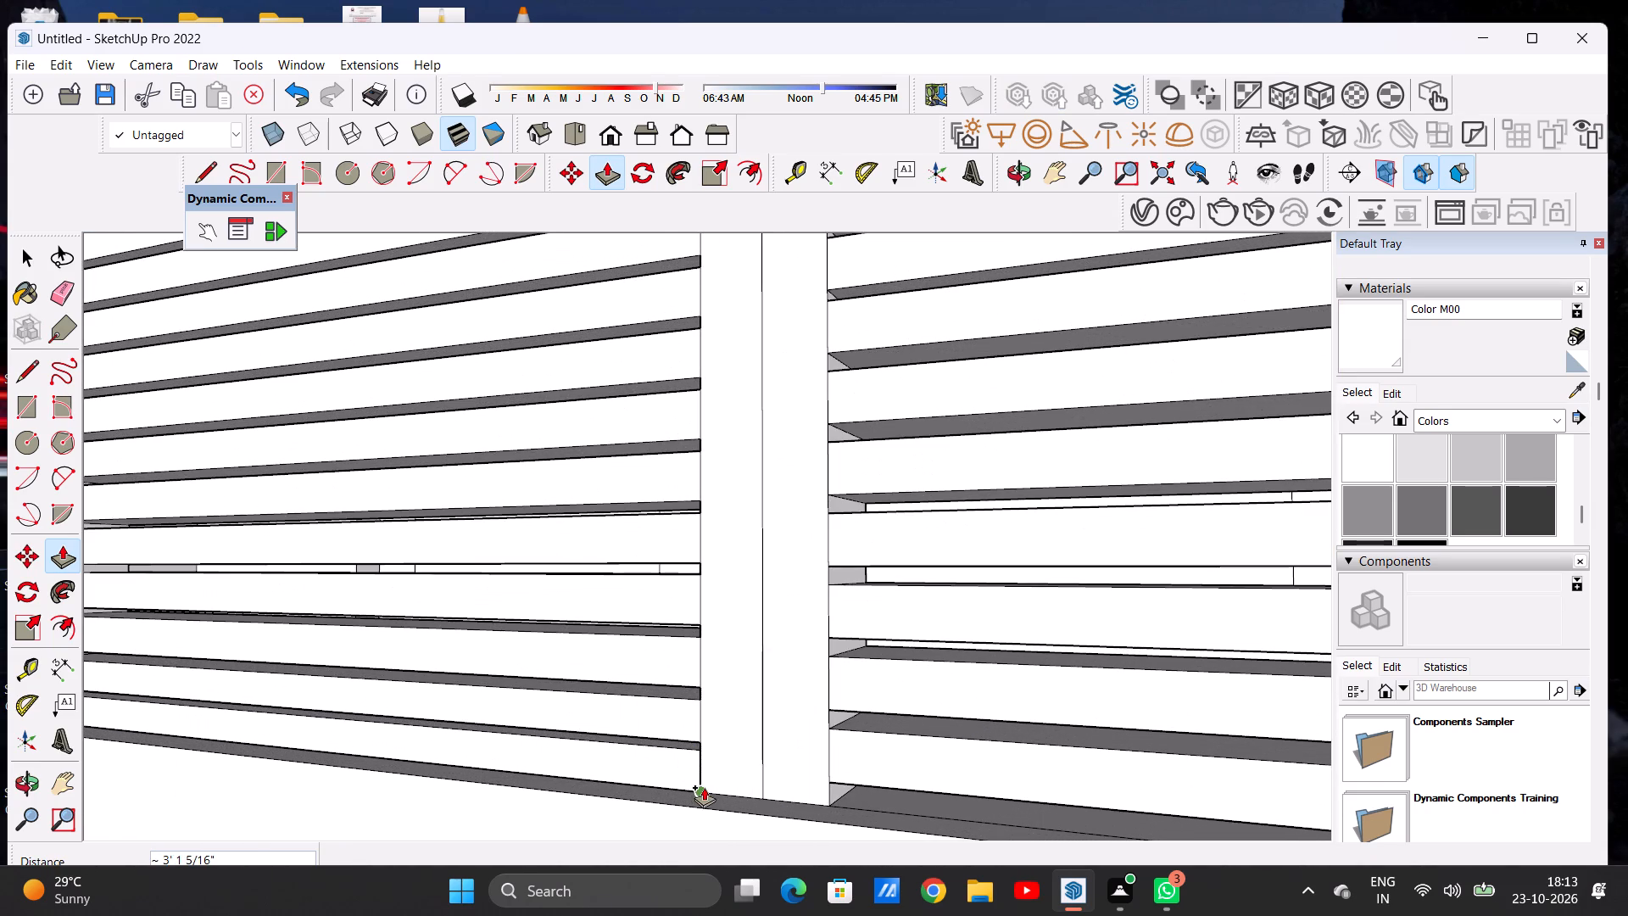
left_click(705, 787)
key("space")
Examine the full front elevation of the building, including both slatted ground-floor bays.
scroll(615, 756, "down", 20)
scroll(615, 756, "down", 3)
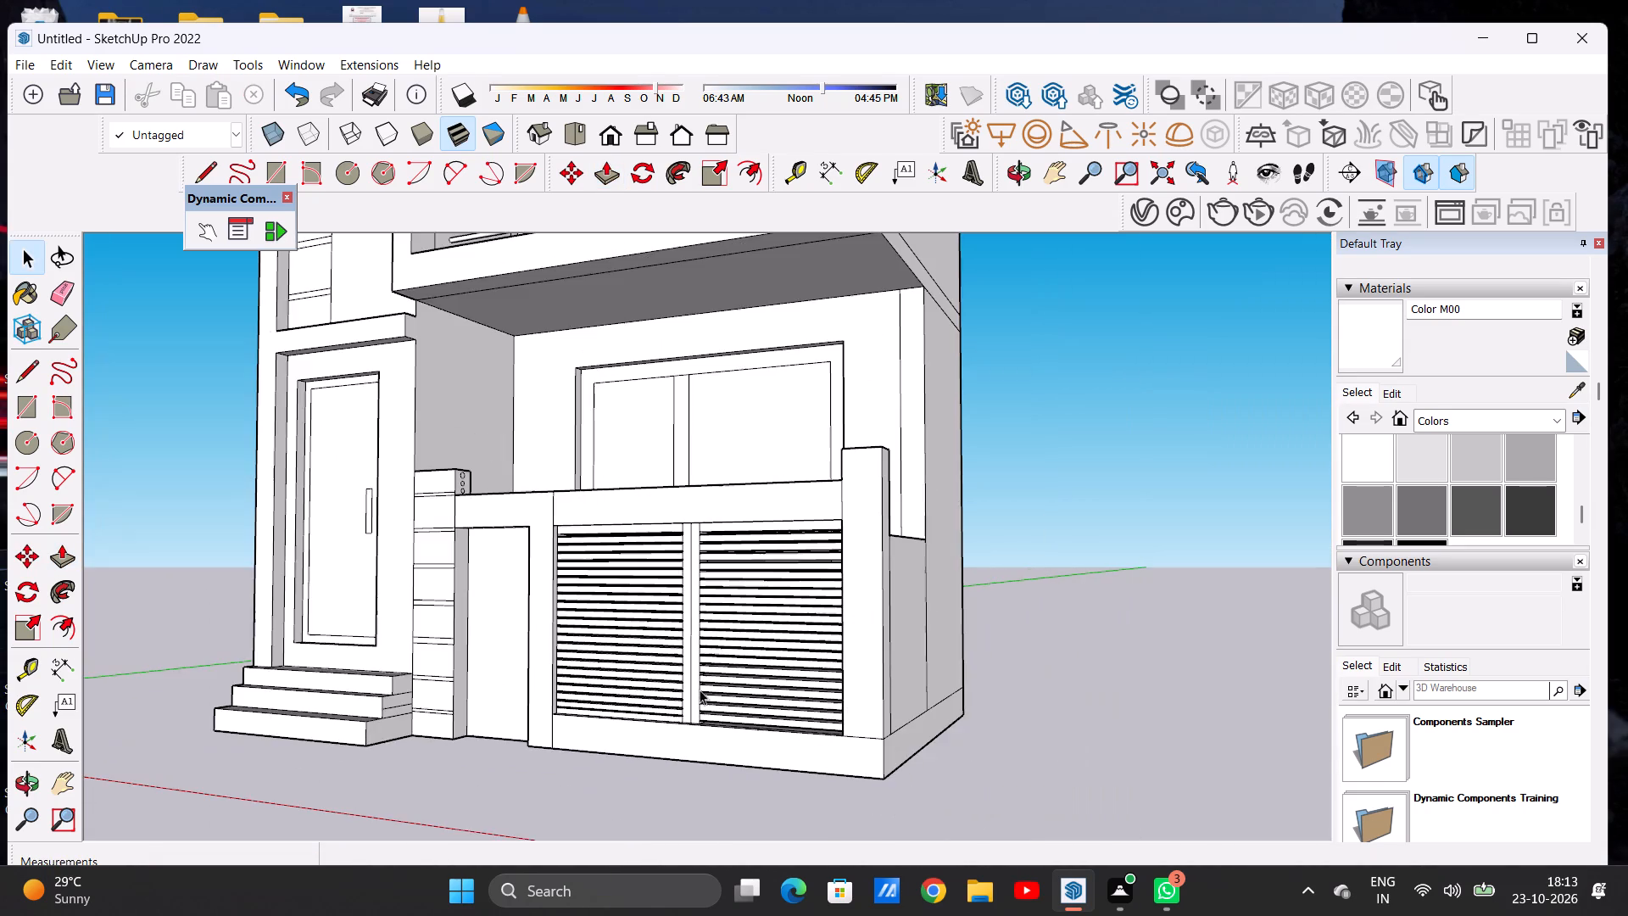
middle_click_drag(620, 670, 806, 688)
scroll(677, 673, "down", 7)
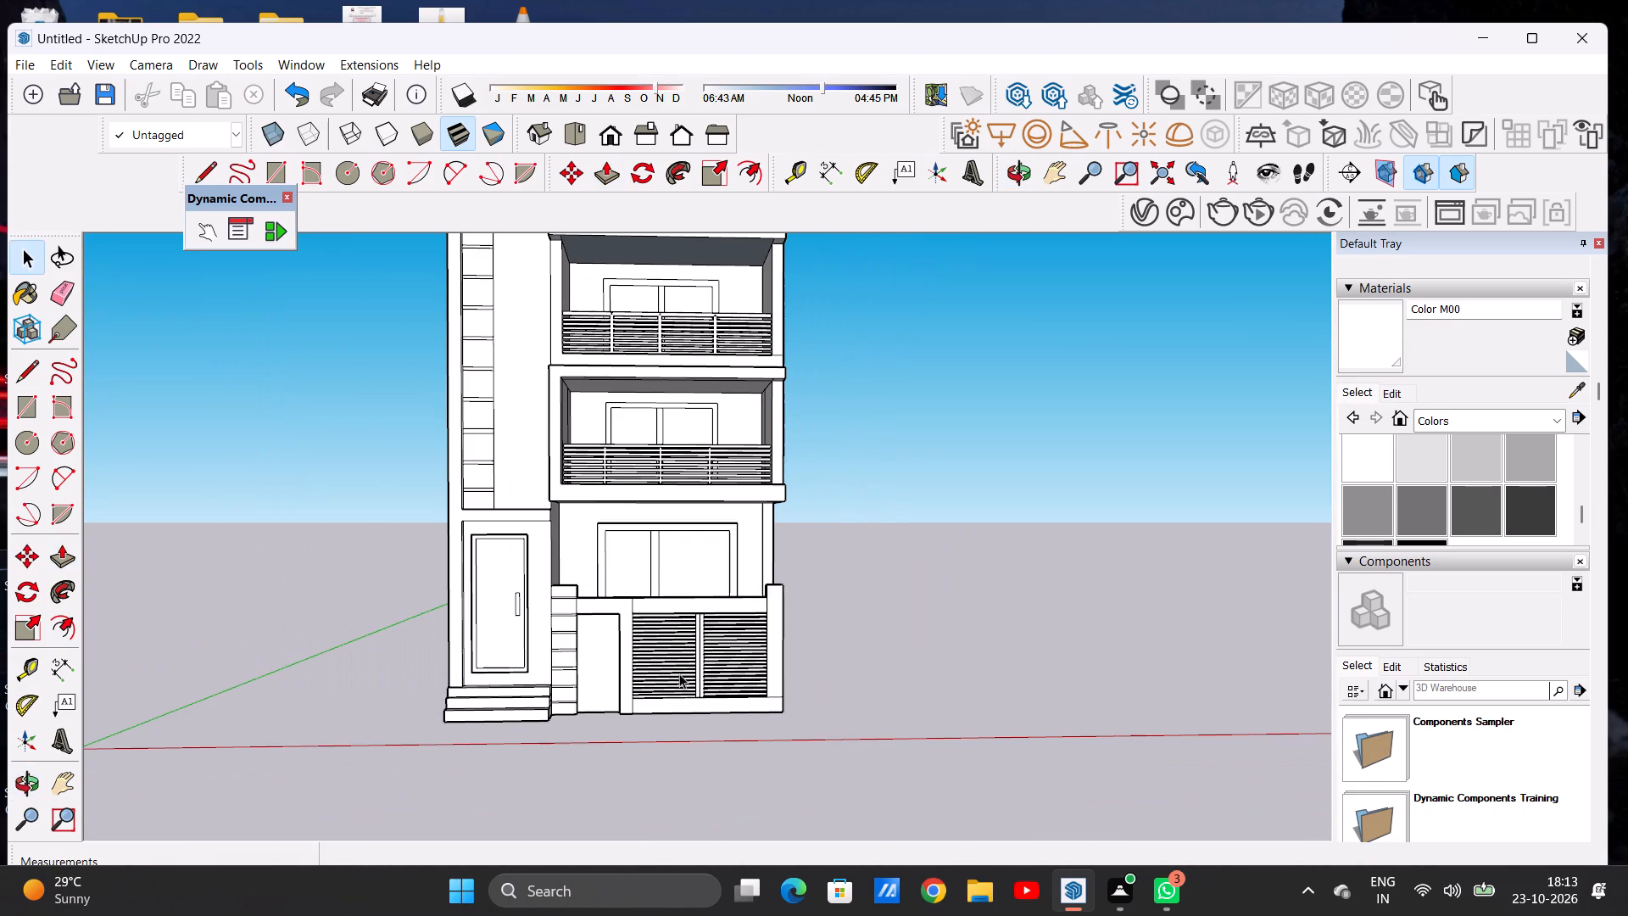
scroll(664, 605, "down", 3)
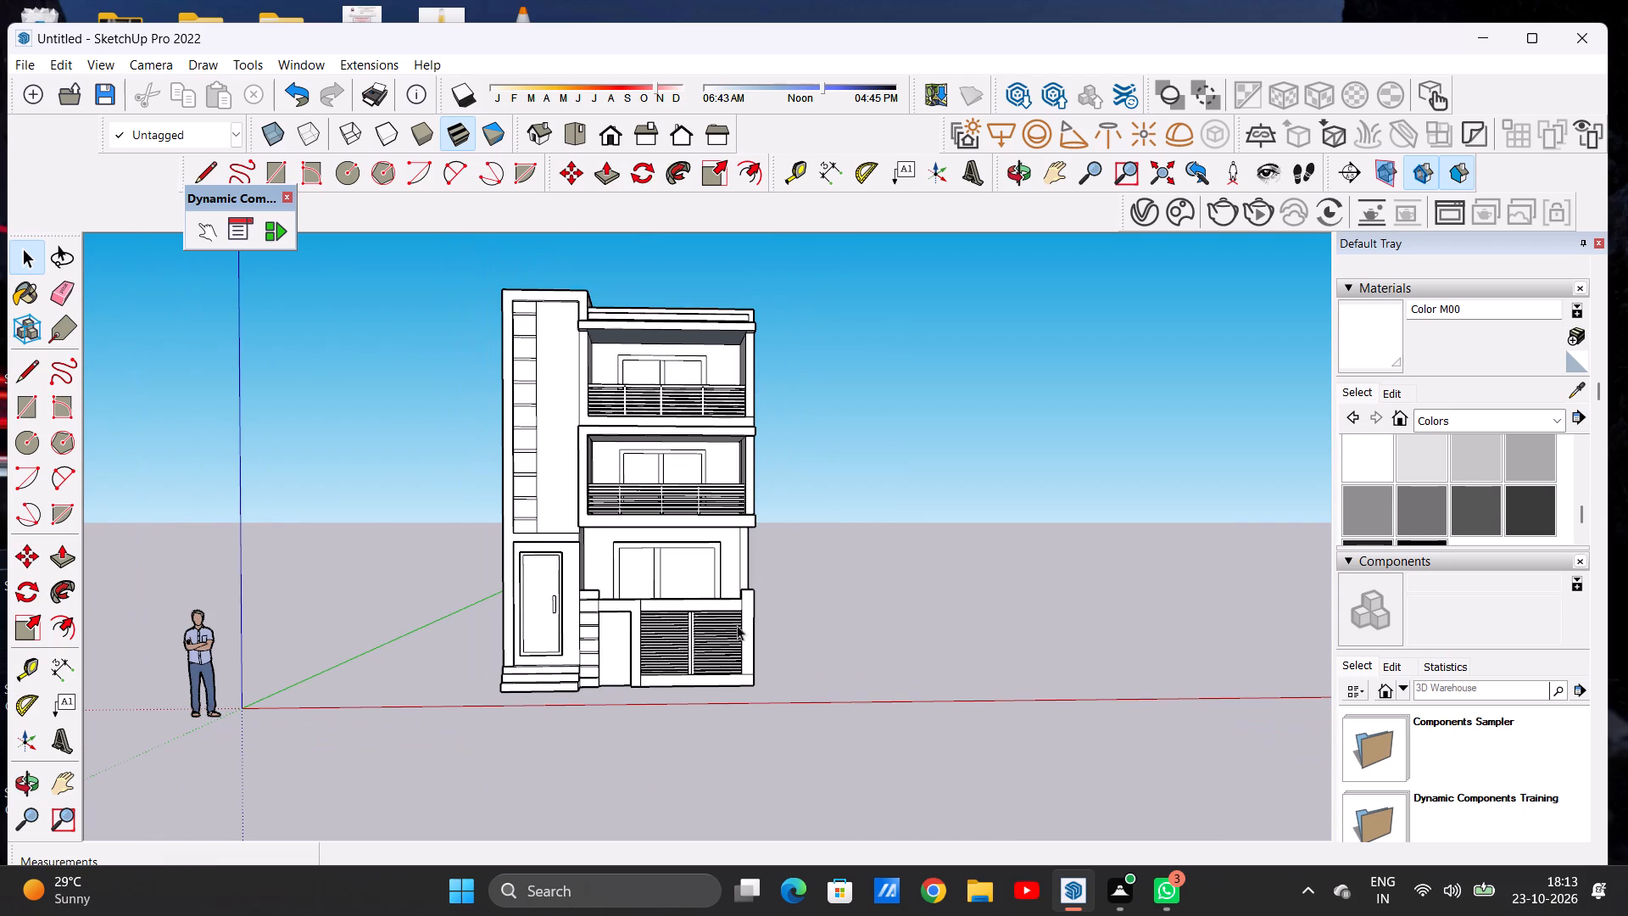
scroll(677, 695, "down", 1)
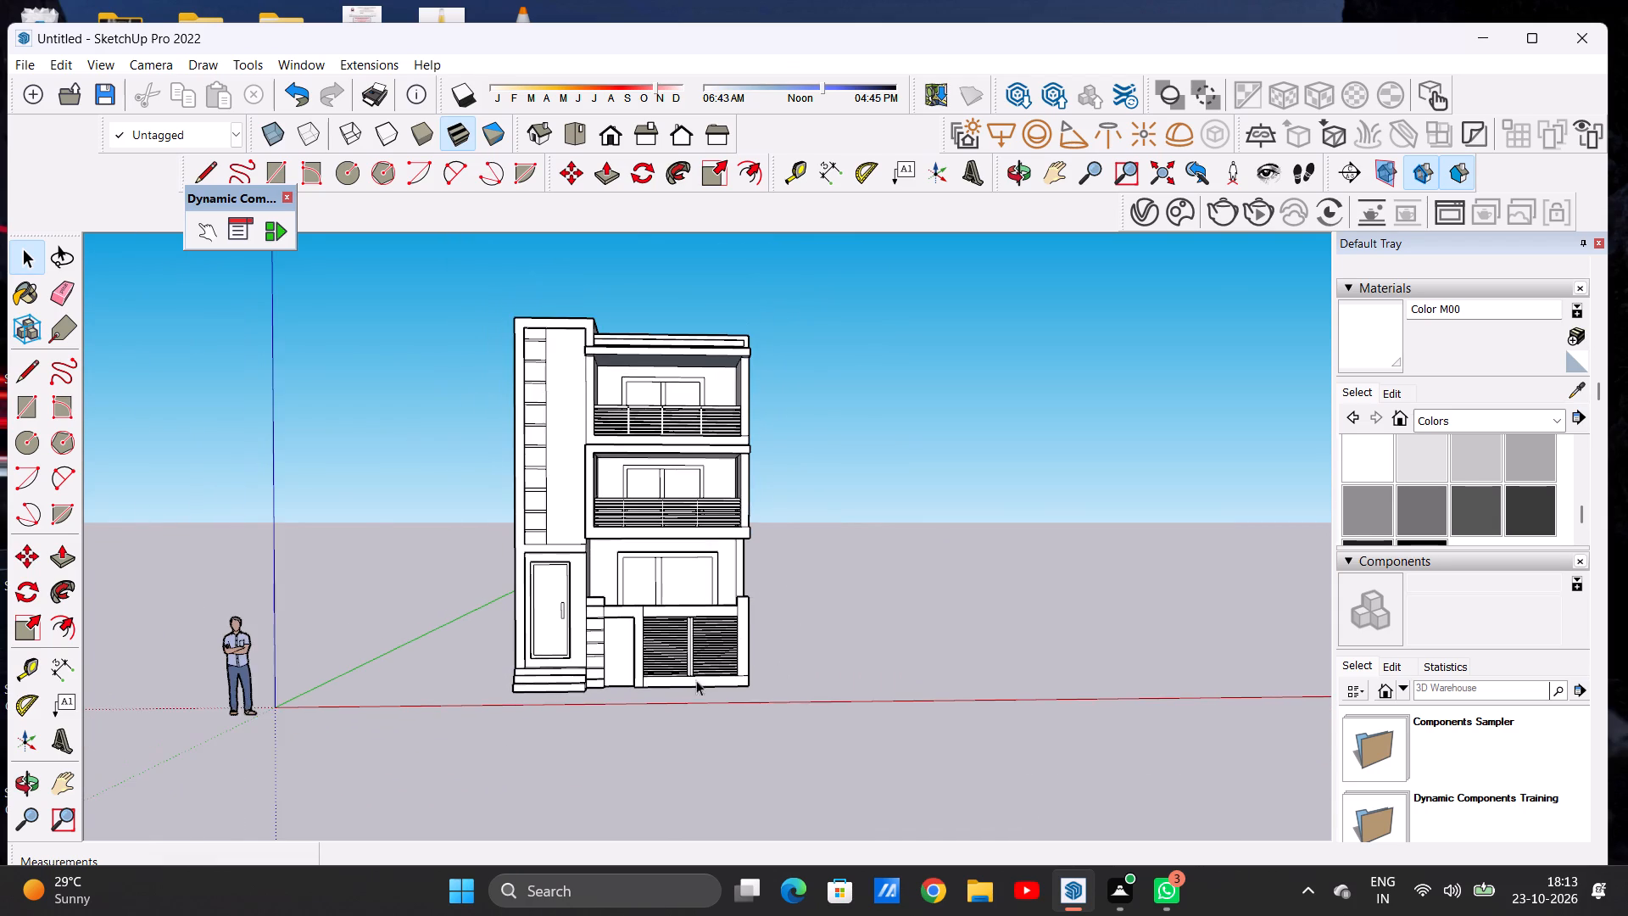
scroll(705, 673, "down", 1)
scroll(705, 673, "up", 1)
scroll(705, 673, "down", 1)
scroll(705, 673, "up", 1)
scroll(705, 674, "down", 1)
scroll(705, 674, "up", 1)
Erase the horizontal edge separating the enclosure's outer corner pillar from the base strip.
scroll(705, 679, "up", 5)
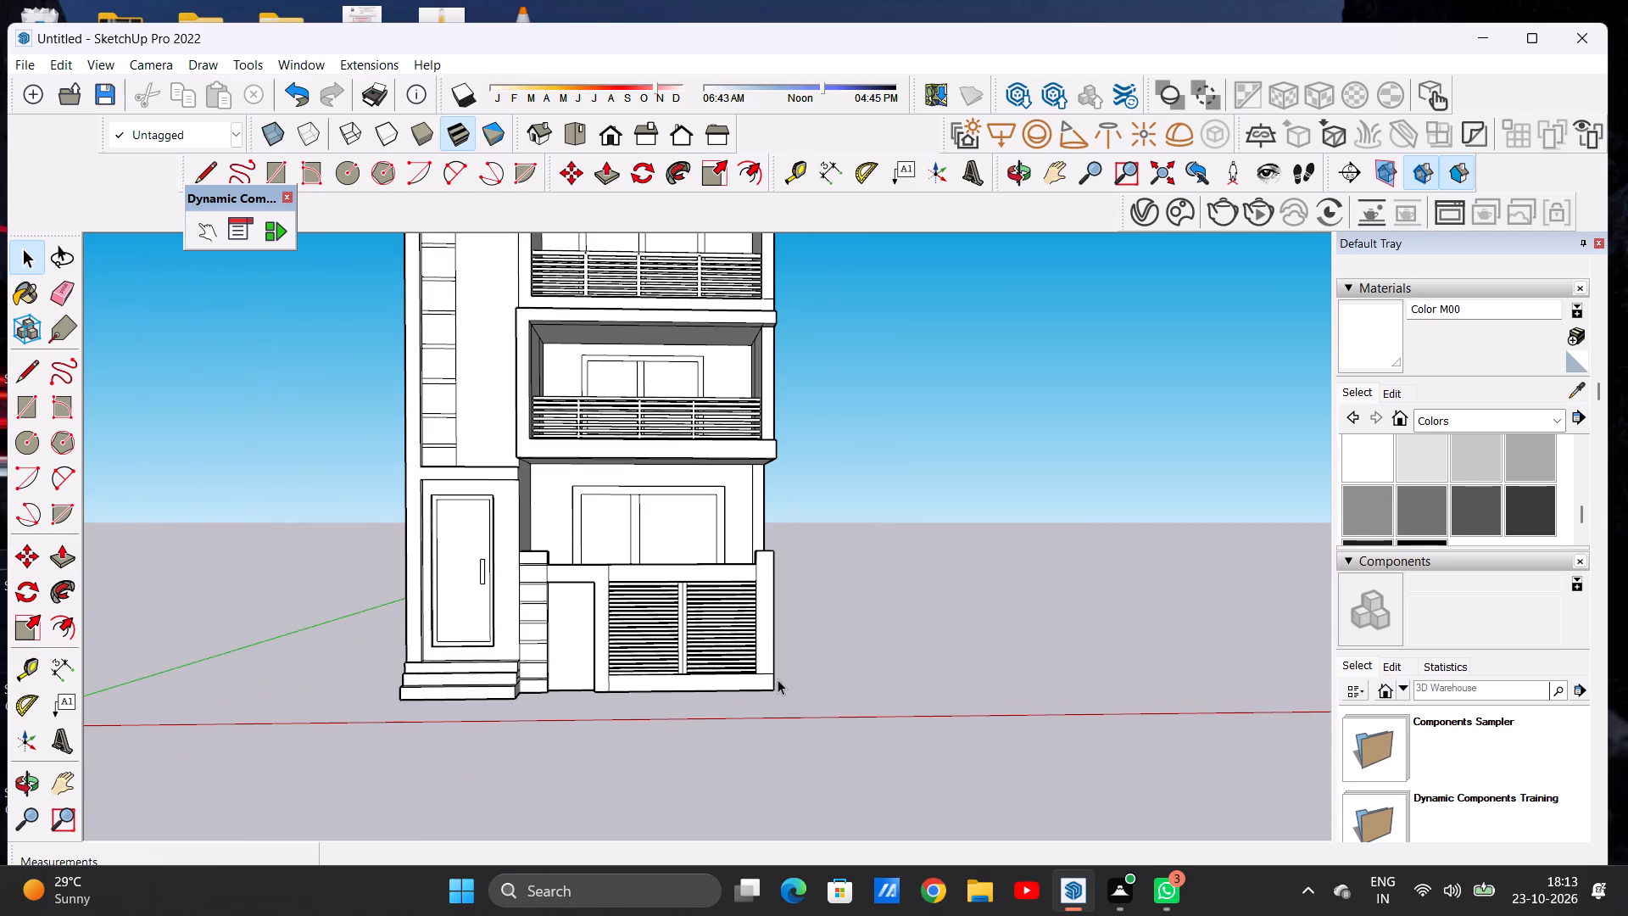
scroll(778, 679, "up", 14)
key("e")
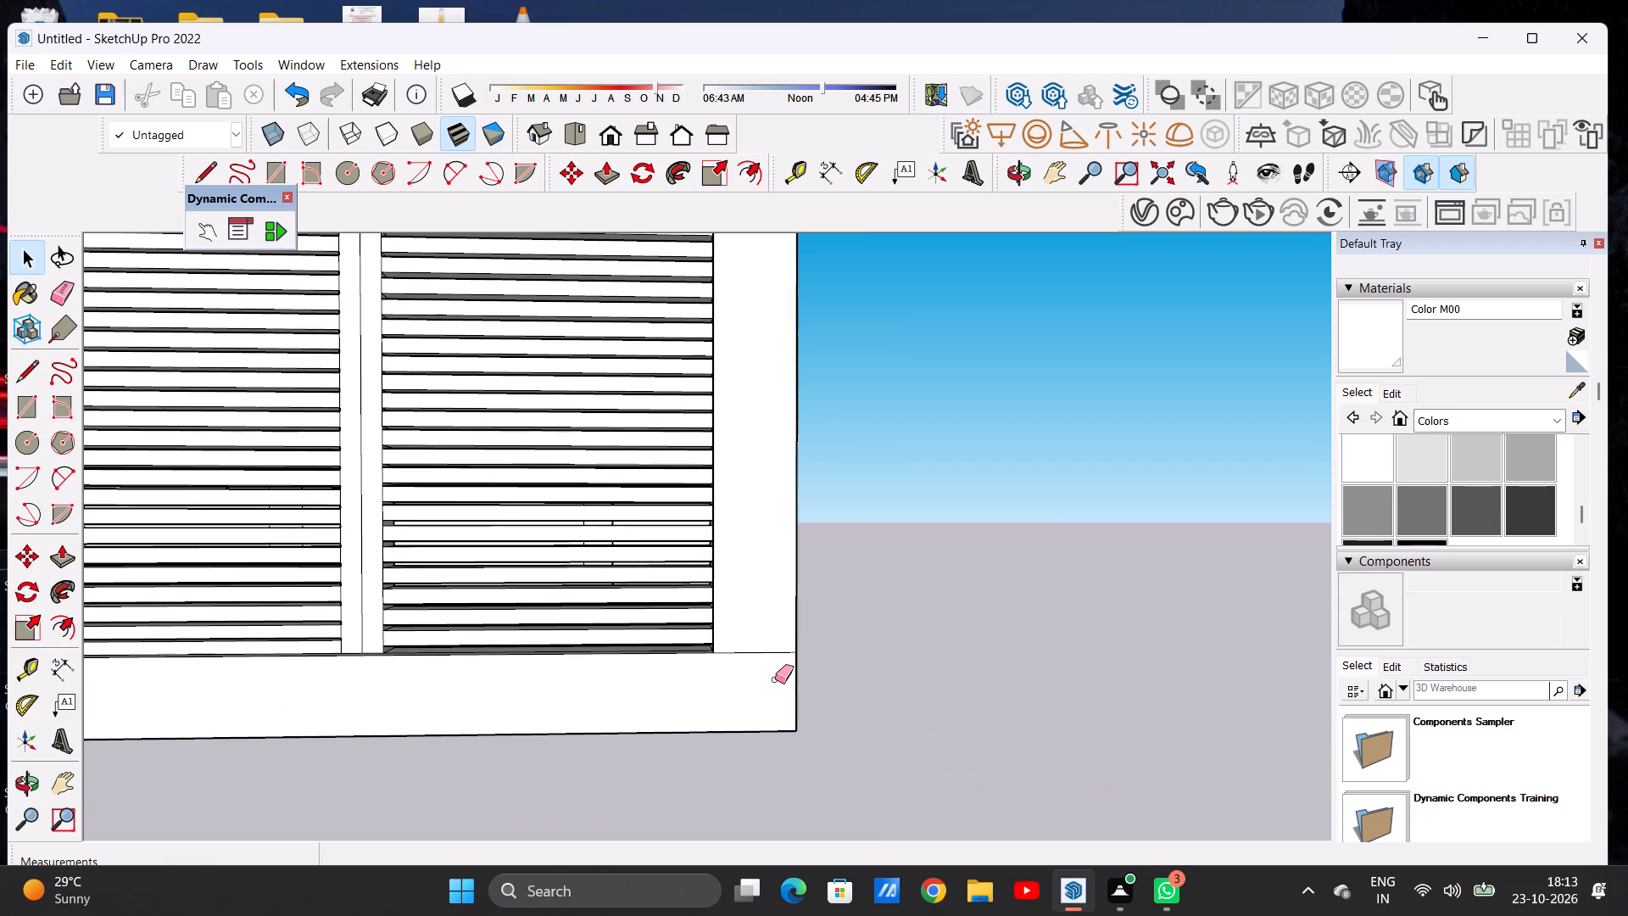
left_click_drag(755, 650, 755, 658)
key("space")
Draw a 9" vertical line from the slatted bay's outer lower corner down to the base's bottom edge.
scroll(652, 651, "down", 4)
scroll(672, 695, "up", 9)
key("l")
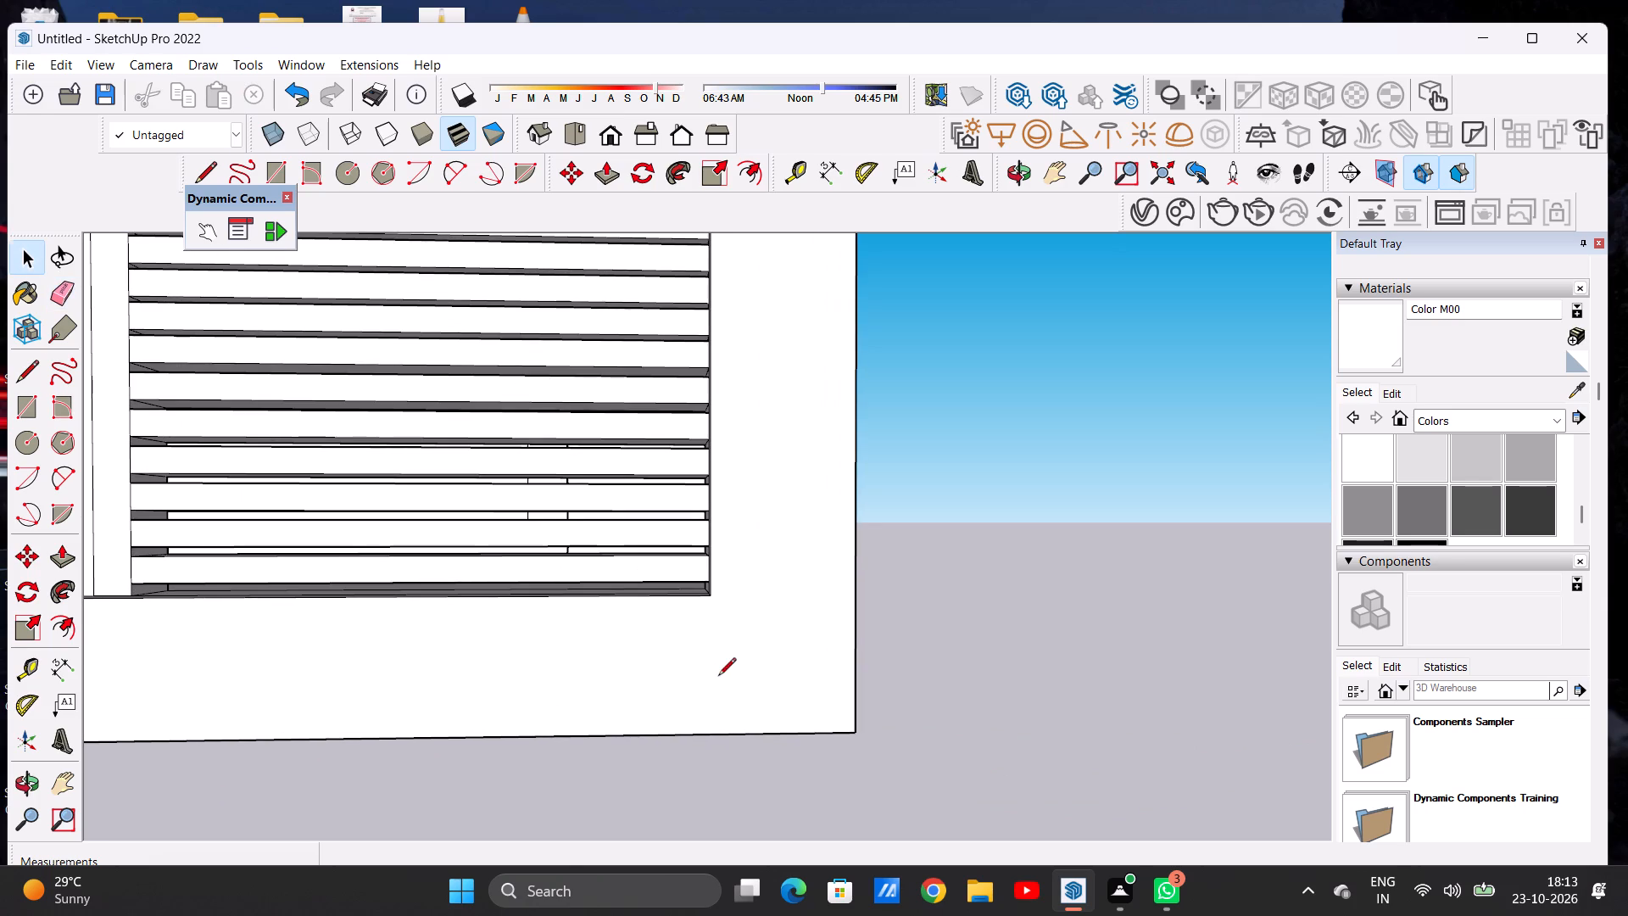
left_click(712, 591)
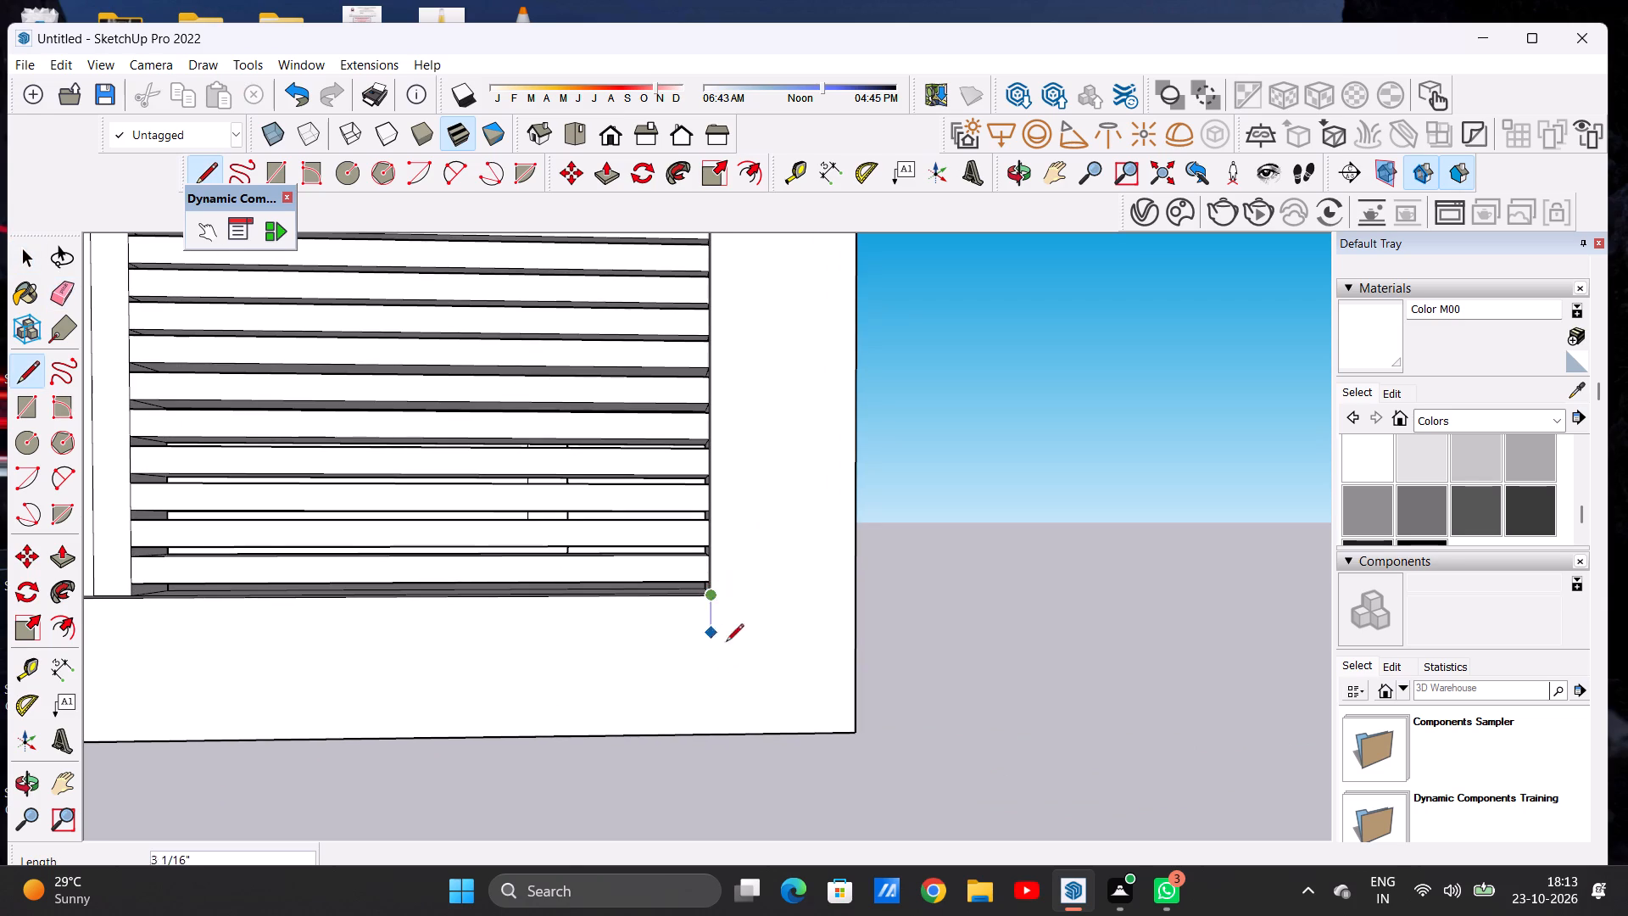
left_click(715, 734)
key("space")
Examine the building's overall massing, front enclosure and balconies from the front, side and above.
scroll(526, 719, "down", 4)
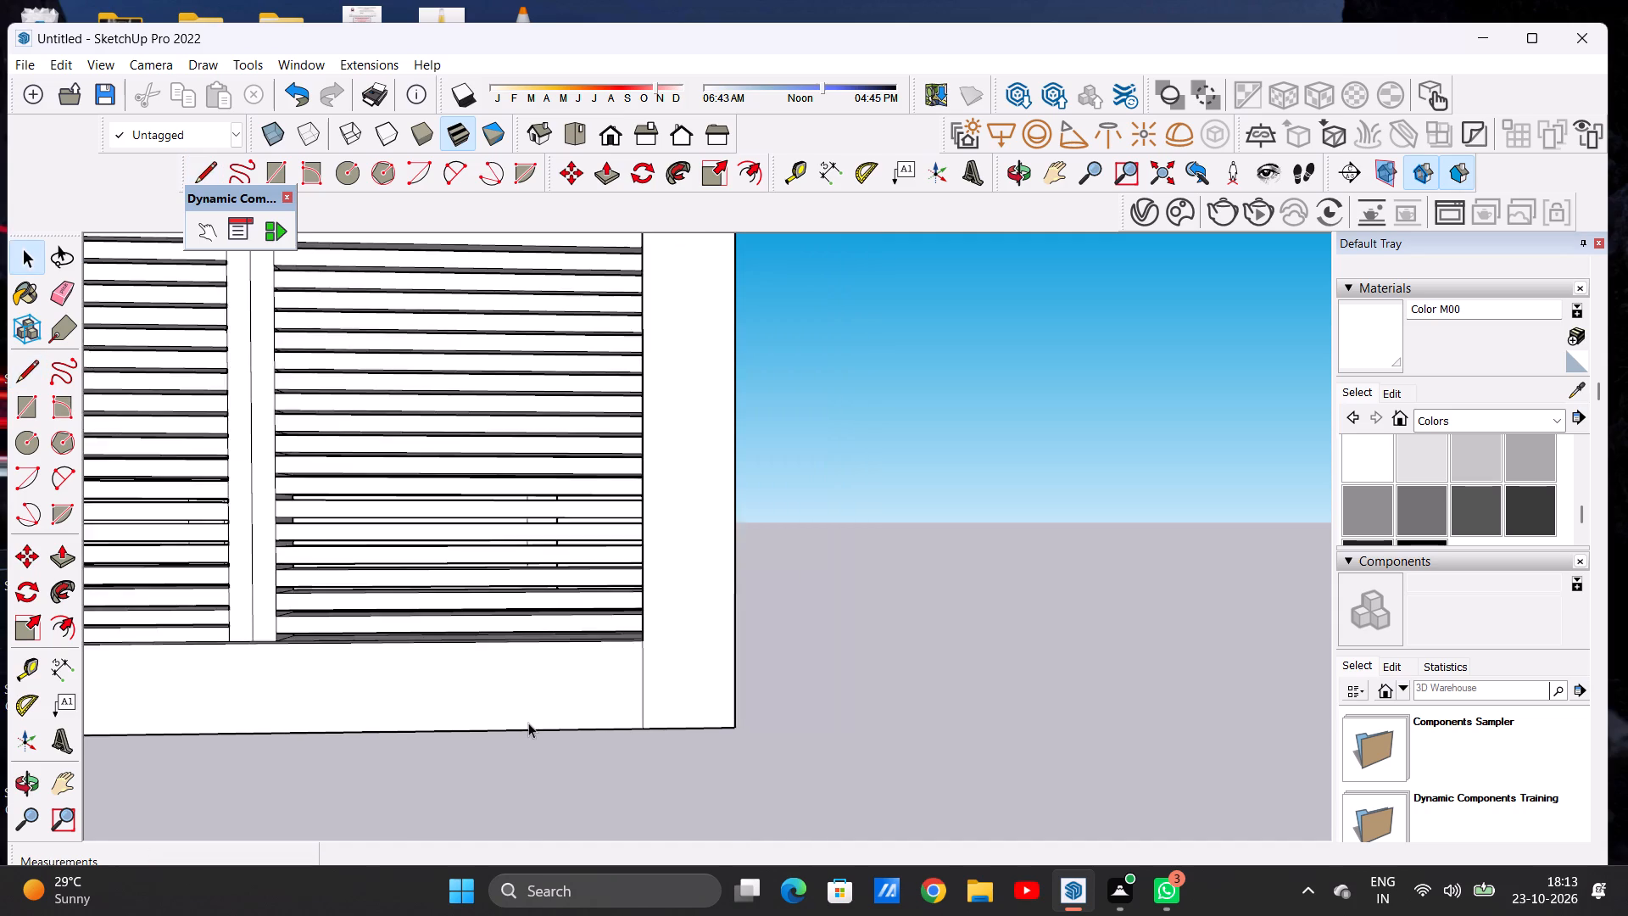
scroll(528, 723, "down", 15)
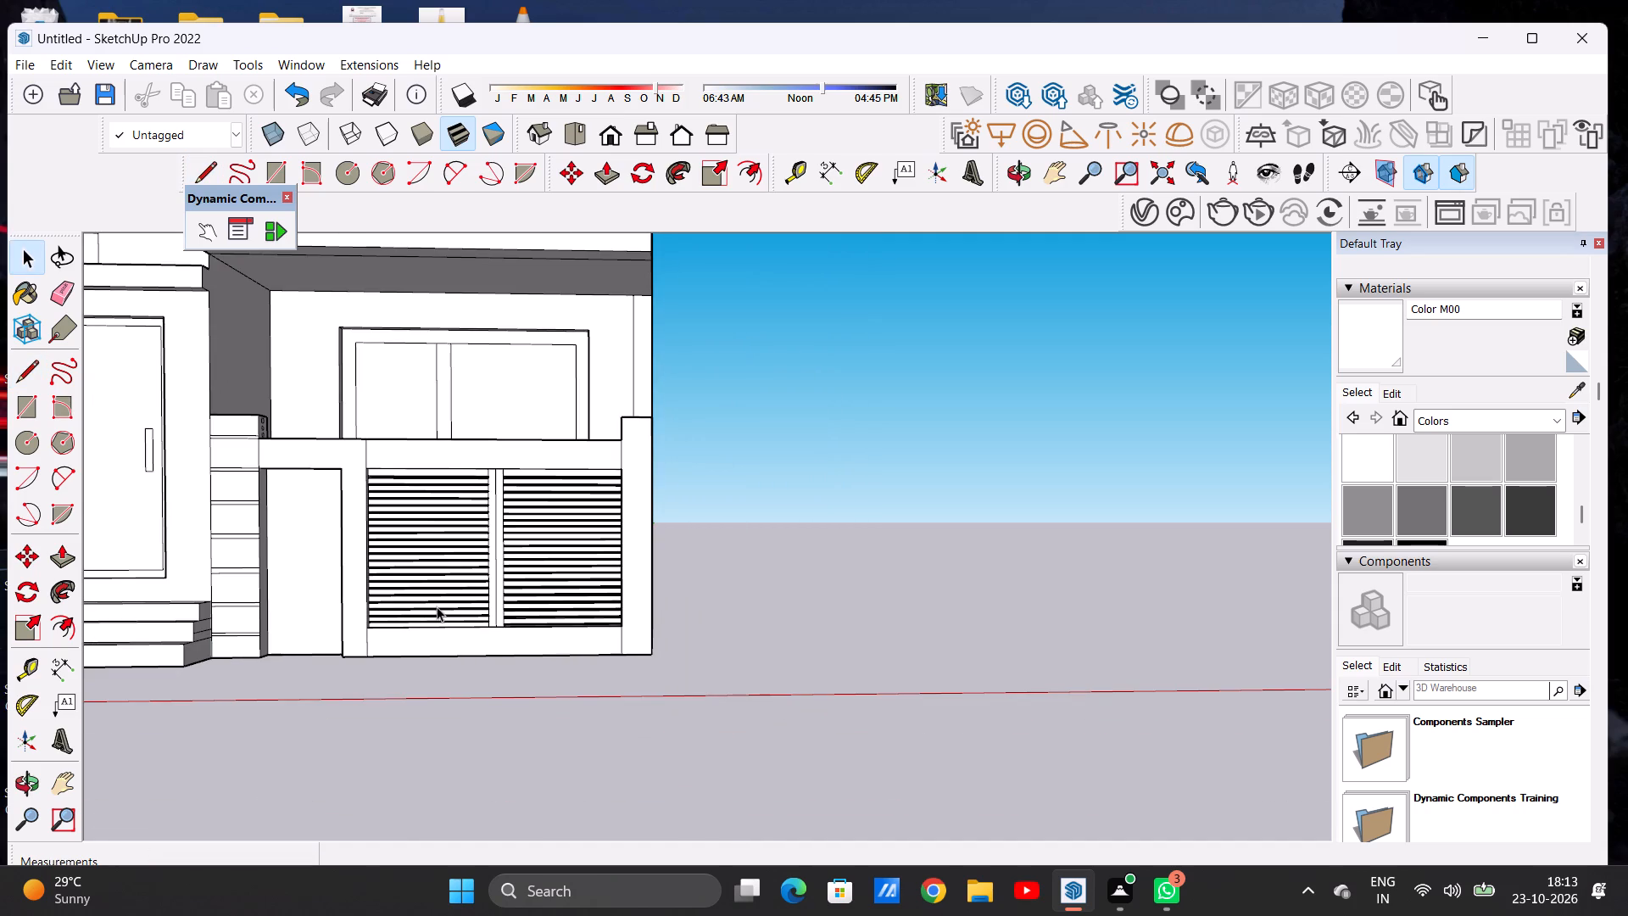
scroll(393, 610, "down", 8)
scroll(512, 553, "down", 6)
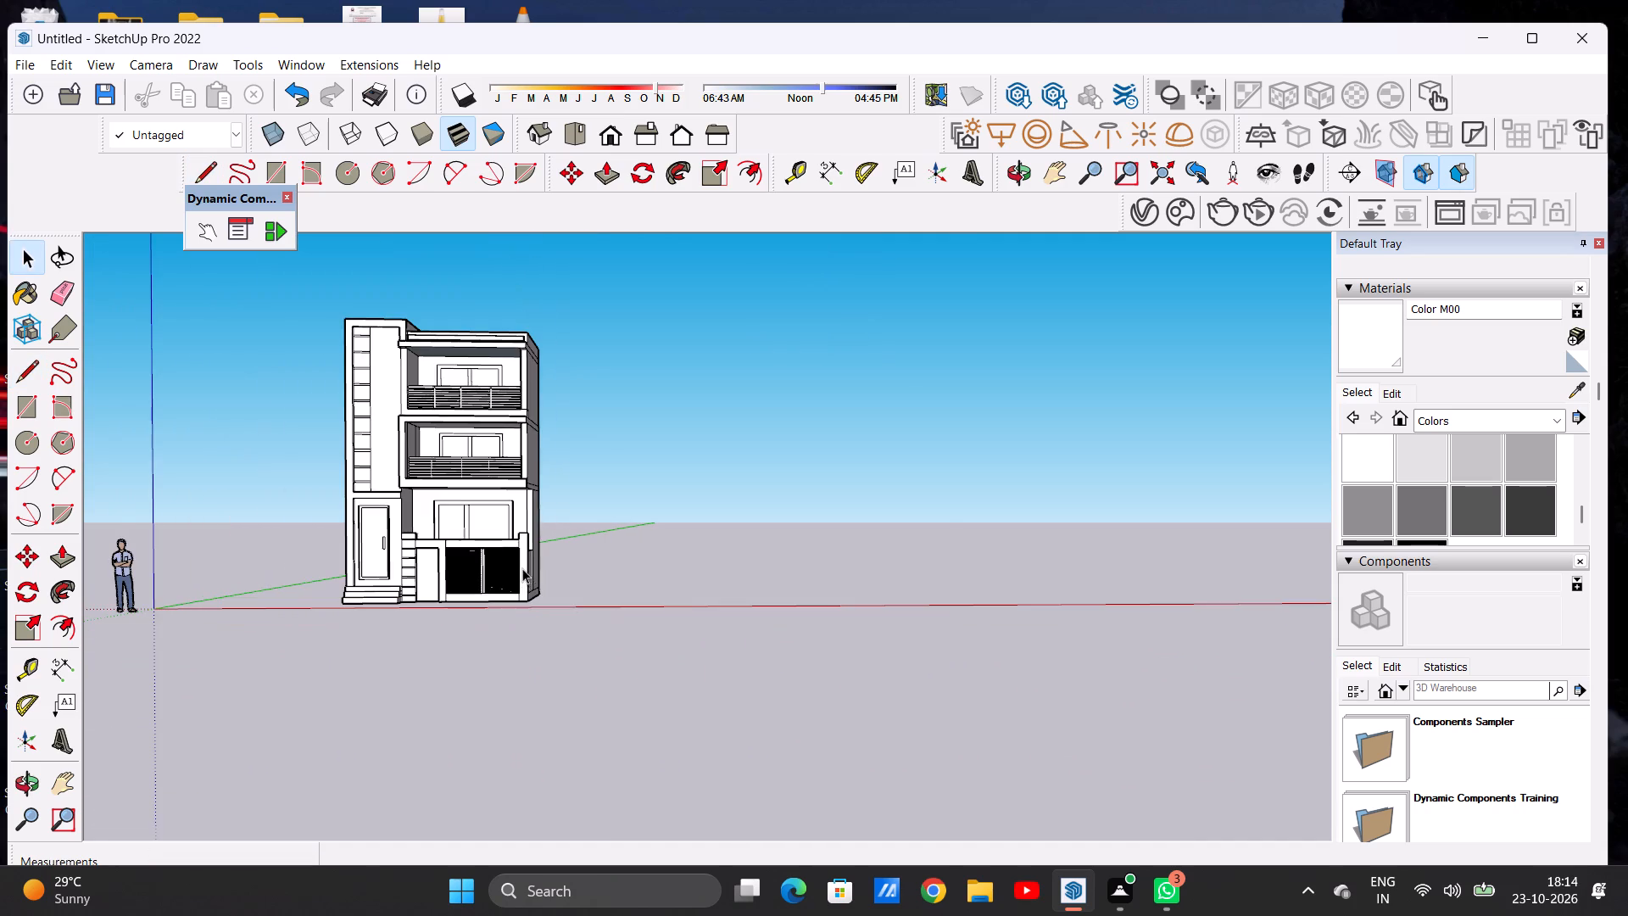
scroll(488, 371, "up", 4)
middle_click_drag(293, 427, 105, 466)
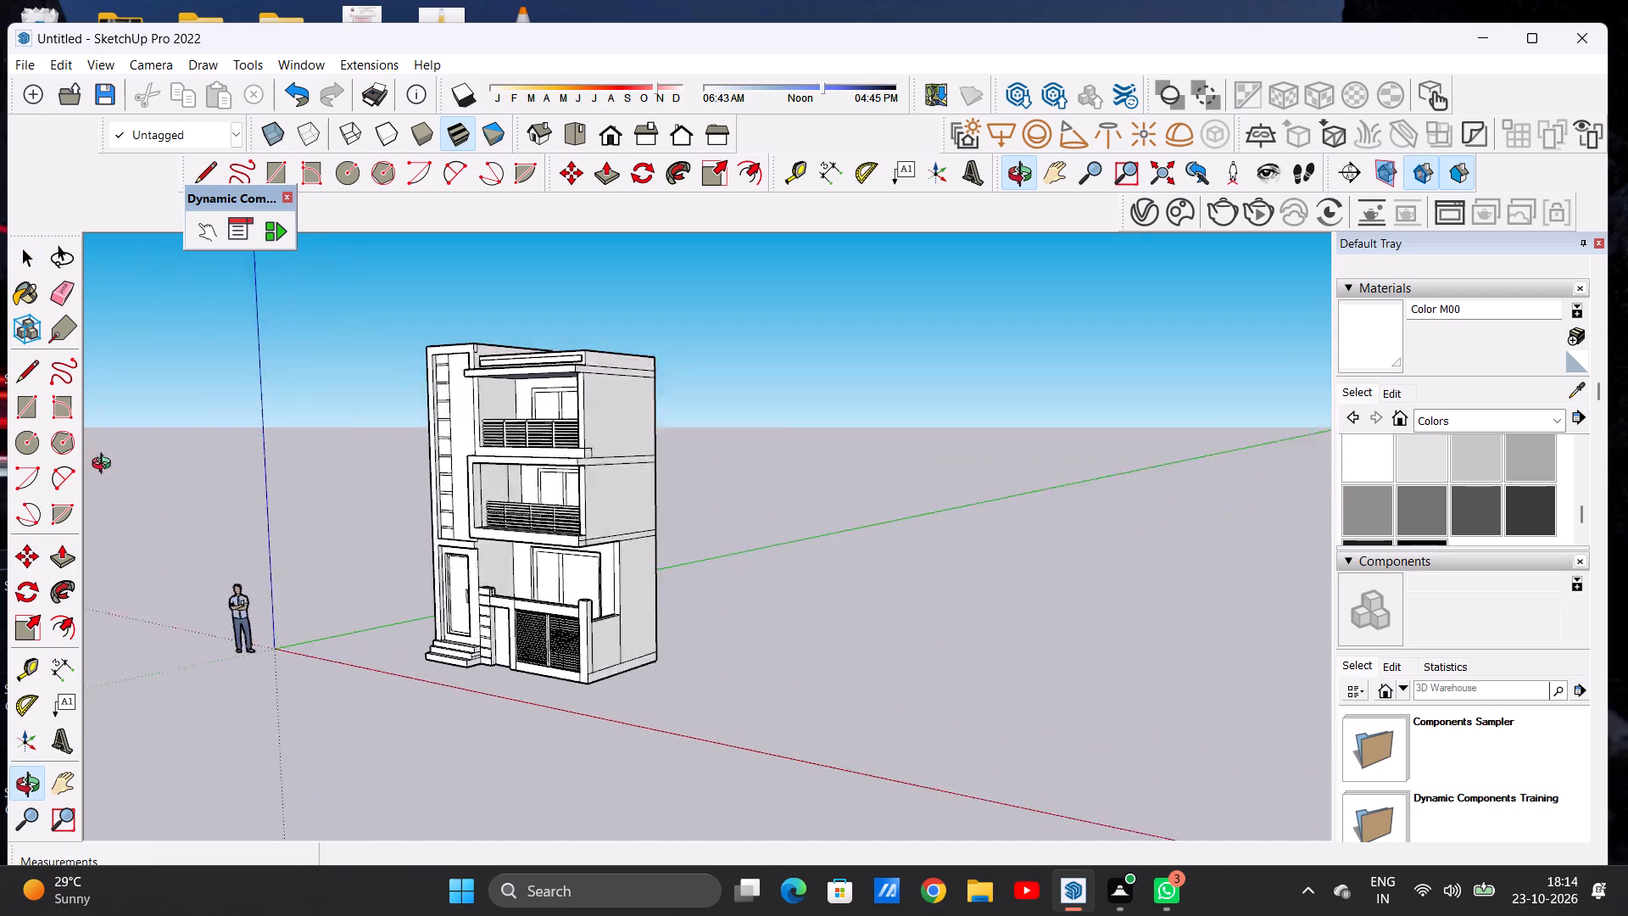
middle_click_drag(105, 466, 329, 470)
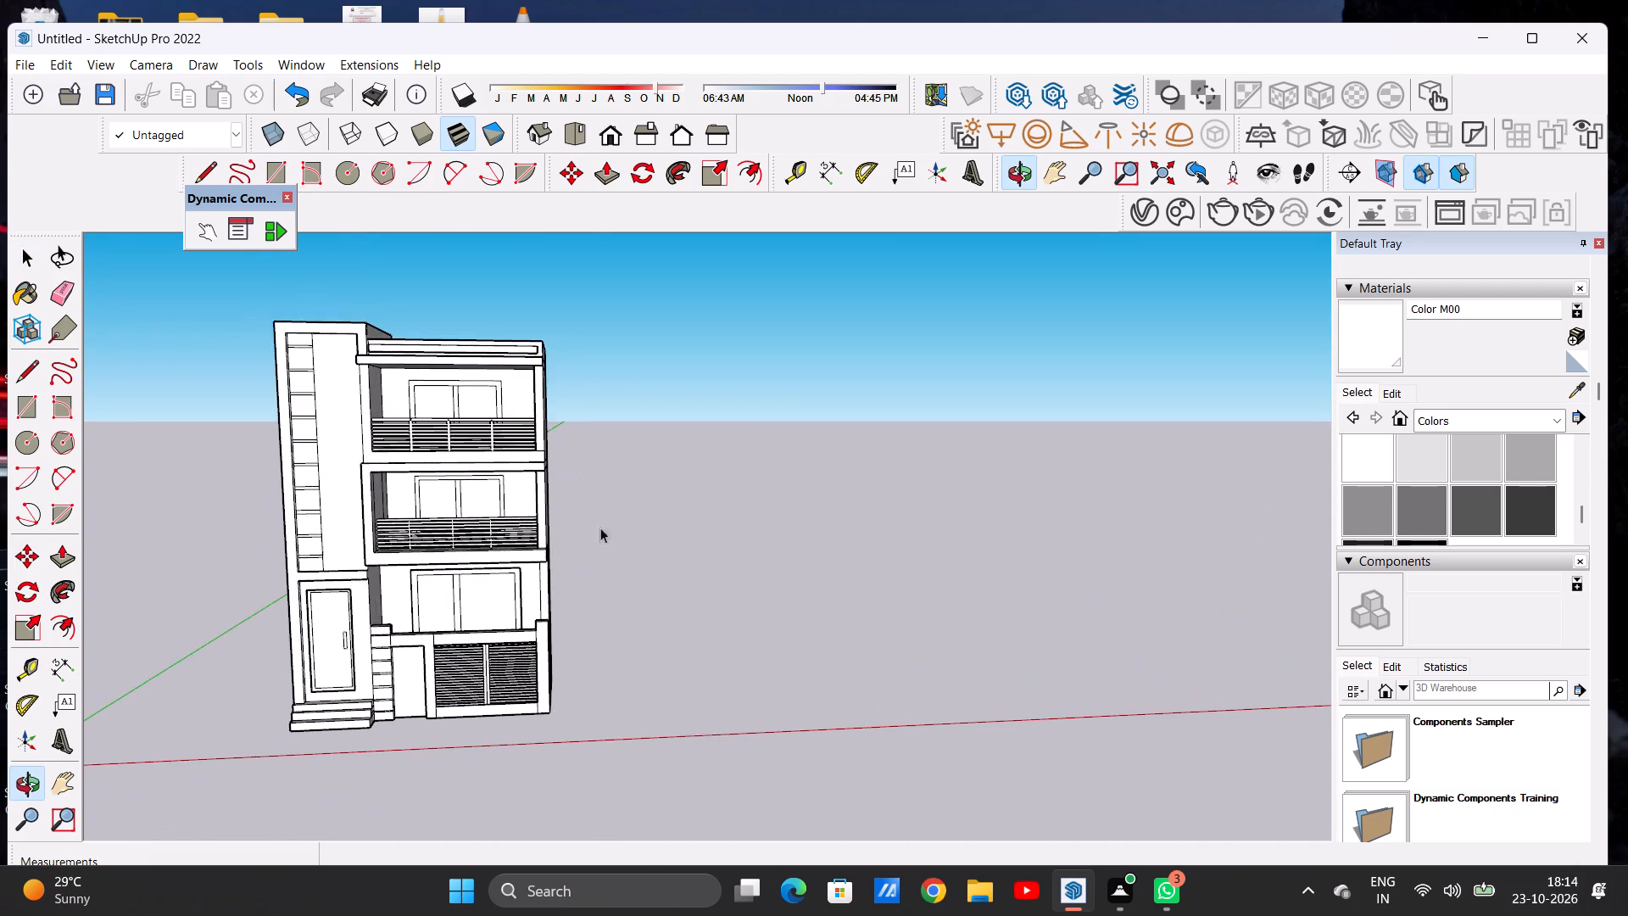
scroll(666, 525, "down", 6)
scroll(488, 612, "up", 3)
scroll(493, 603, "down", 1)
scroll(493, 603, "up", 4)
middle_click_drag(758, 601, 750, 584)
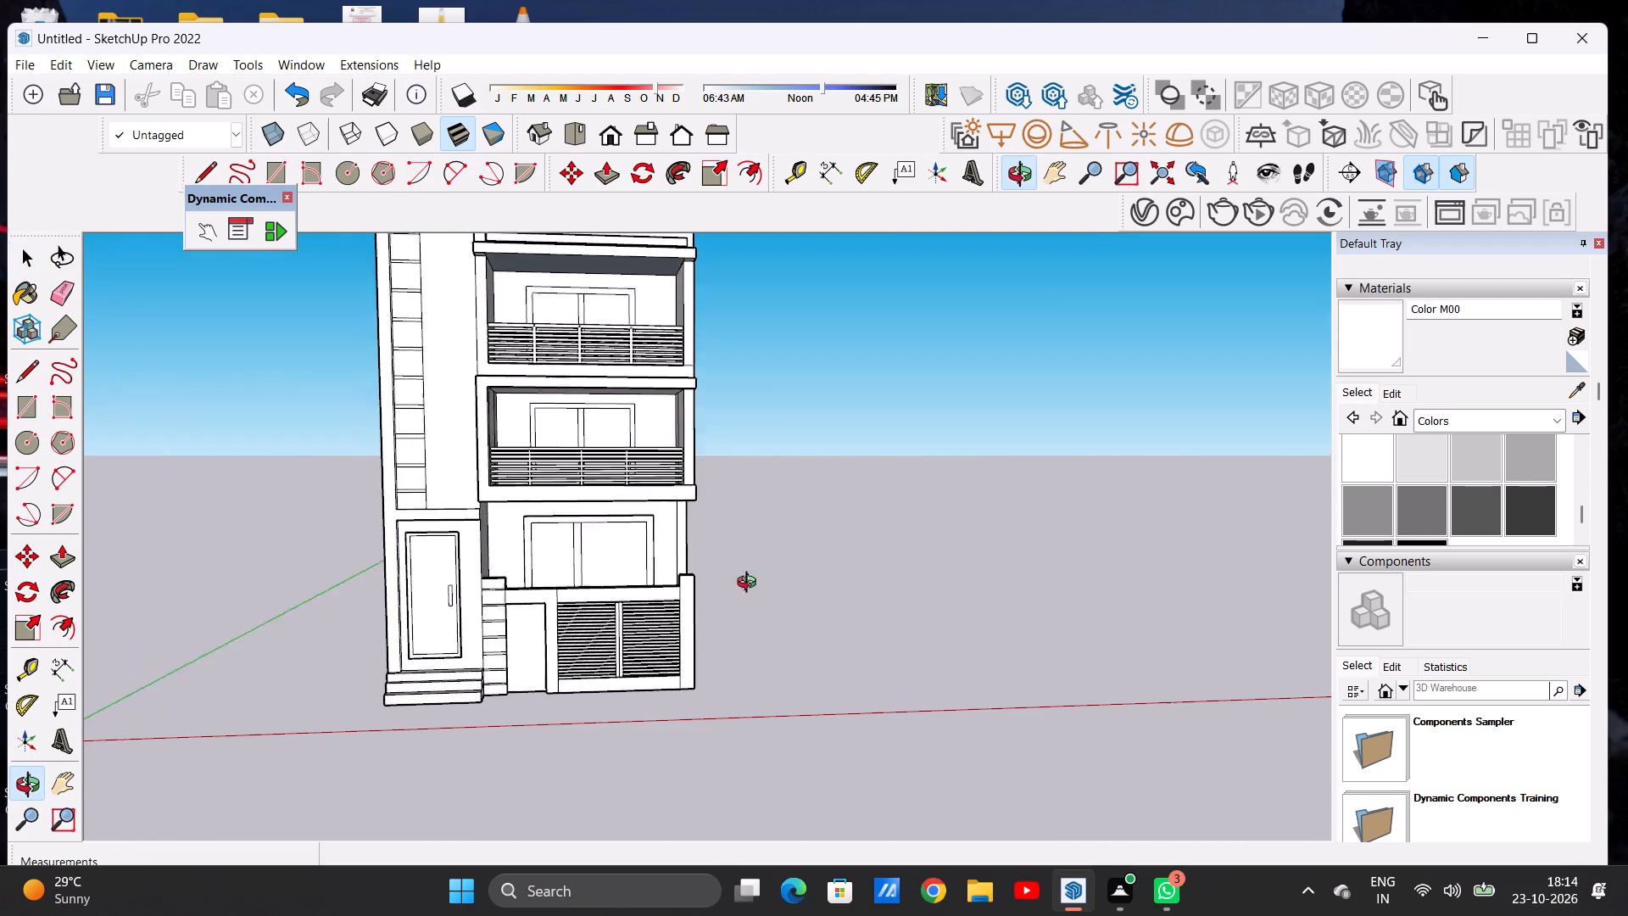
middle_click_drag(750, 584, 741, 567)
scroll(644, 601, "up", 6)
middle_click_drag(825, 600, 352, 628)
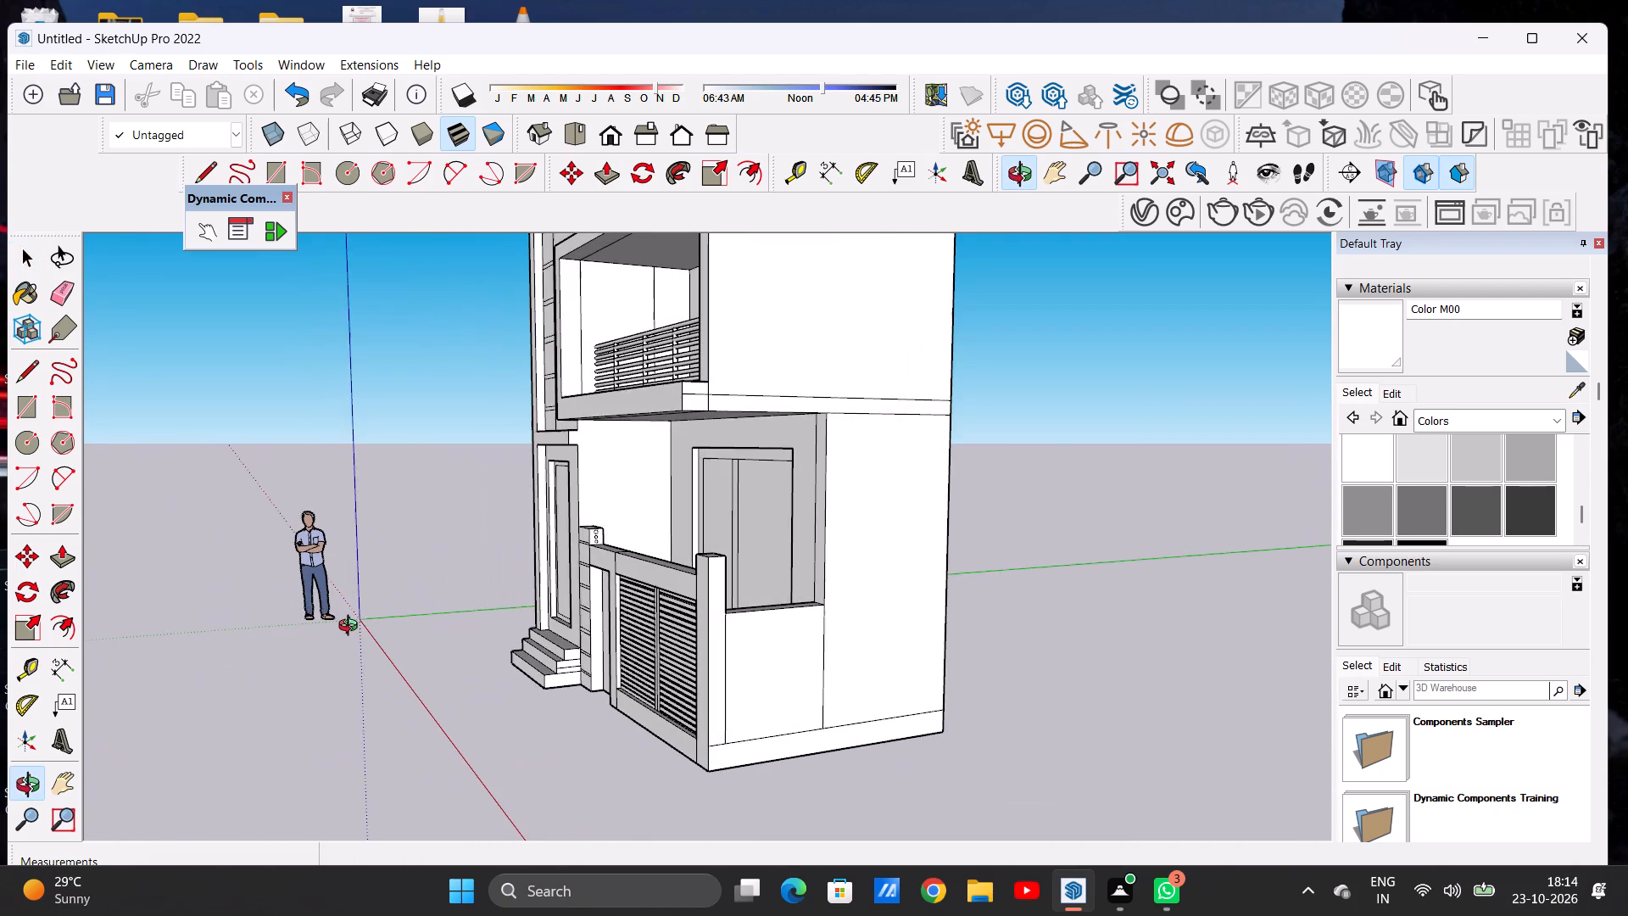
middle_click_drag(352, 628, 365, 634)
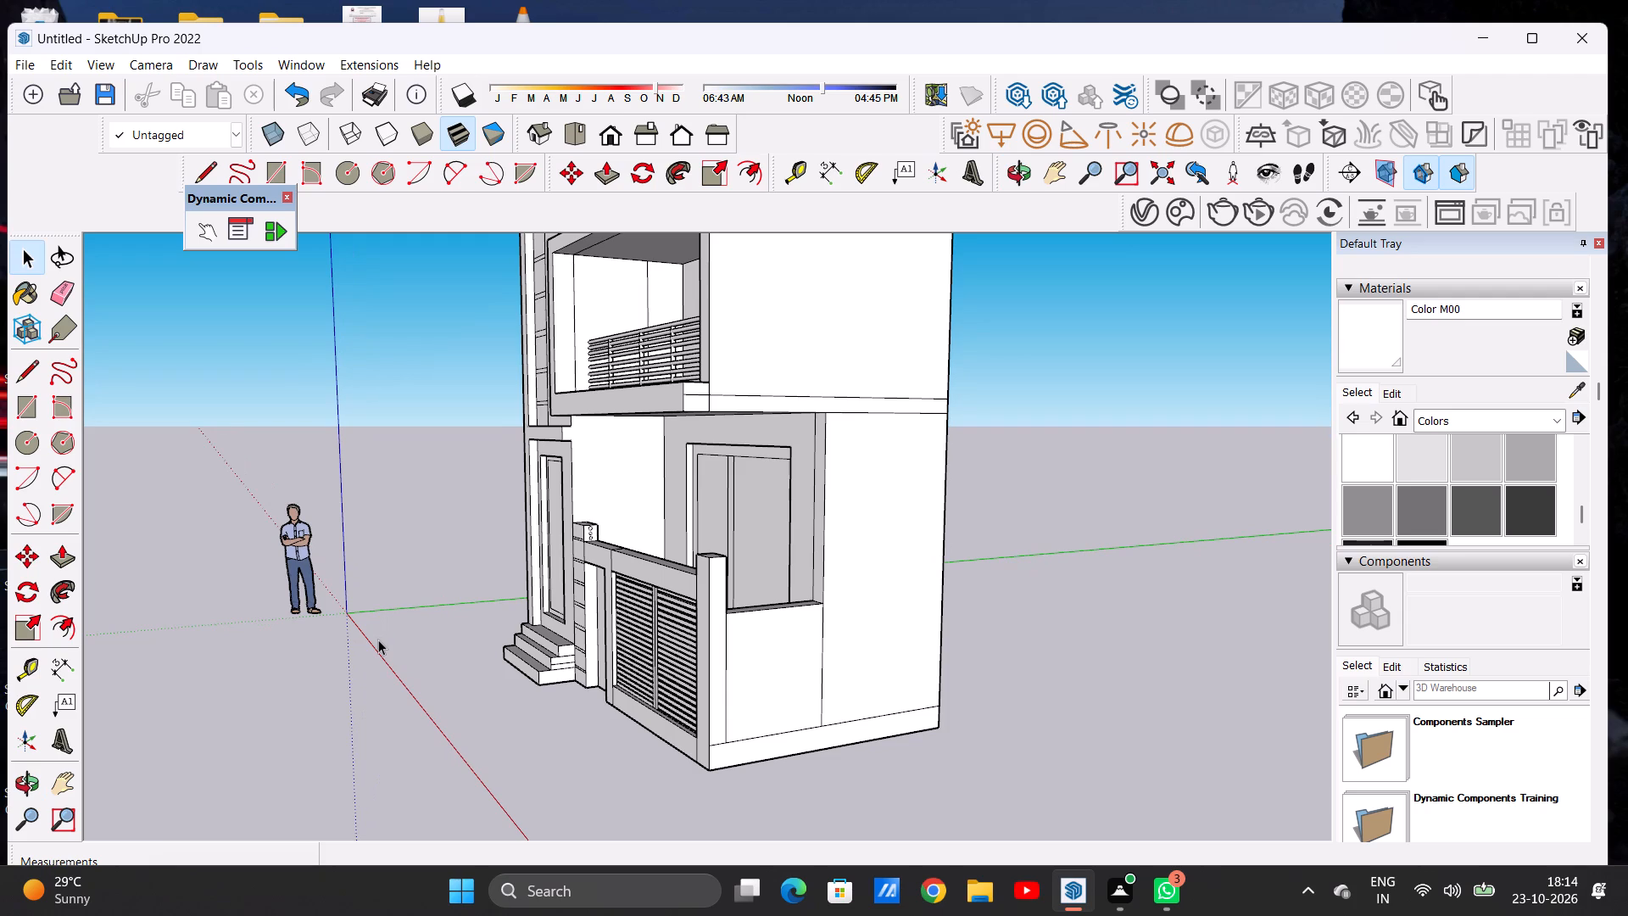
scroll(503, 572, "down", 6)
middle_click_drag(522, 555, 924, 639)
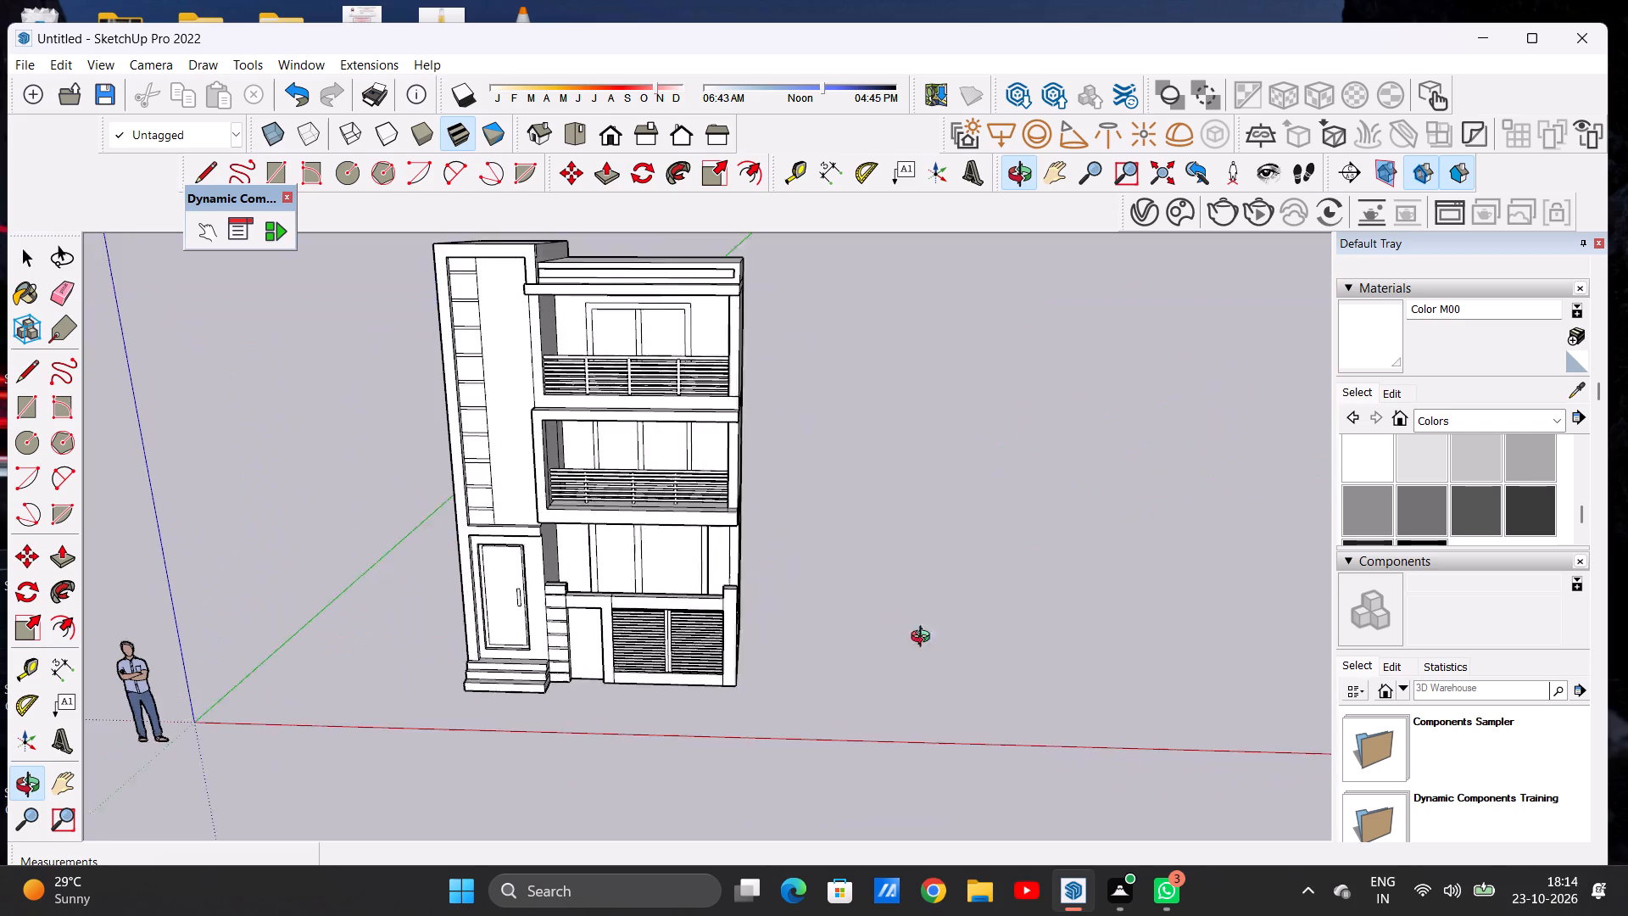
middle_click_drag(924, 639, 917, 673)
middle_click_drag(914, 676, 884, 708)
scroll(735, 403, "down", 9)
scroll(699, 583, "up", 3)
scroll(699, 585, "down", 1)
scroll(699, 585, "up", 3)
Move the entire building about 28' 7" farther from the origin, using its front outer base corner as the grab point.
scroll(727, 485, "up", 5)
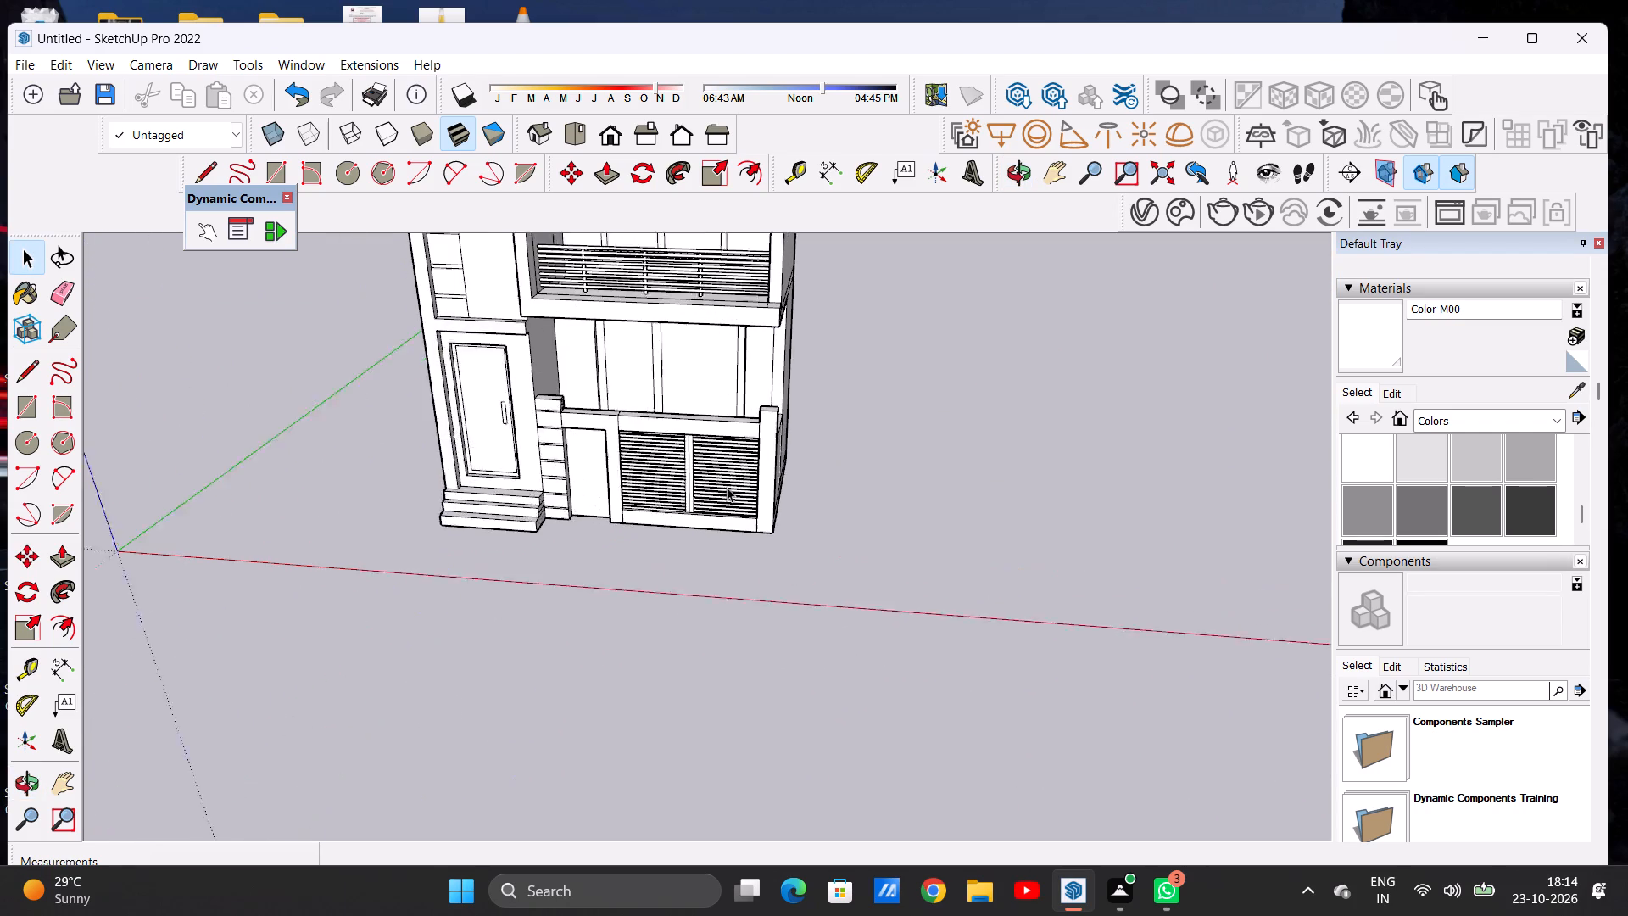
scroll(727, 487, "up", 2)
triple_click(724, 532)
triple_click(723, 529)
double_click(726, 529)
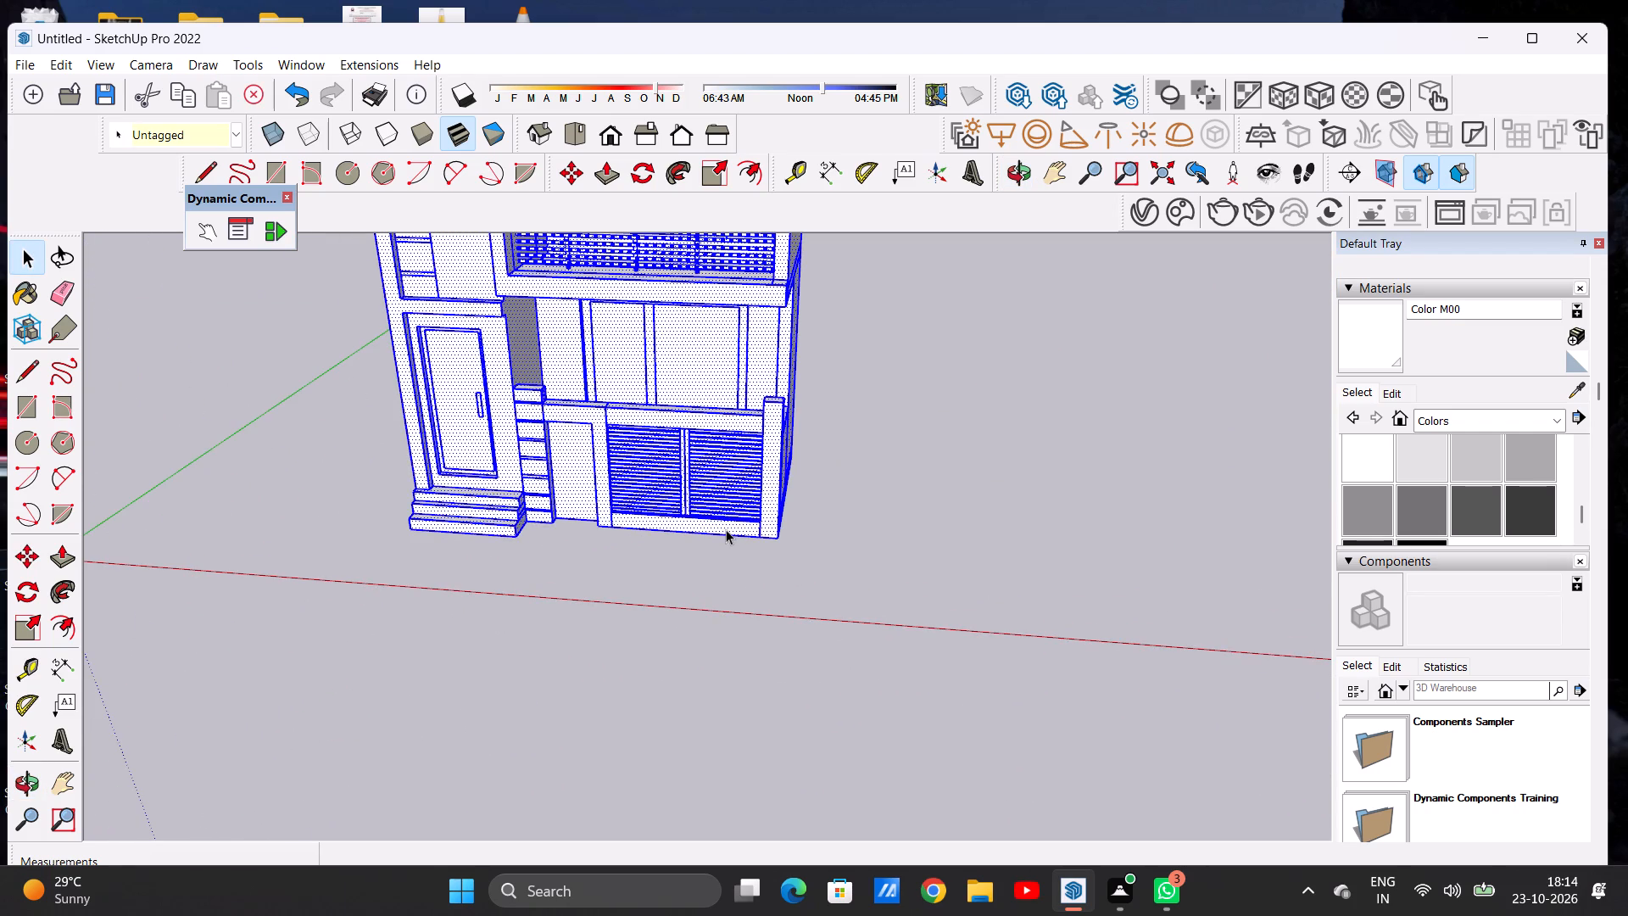
scroll(616, 552, "down", 18)
scroll(644, 507, "up", 5)
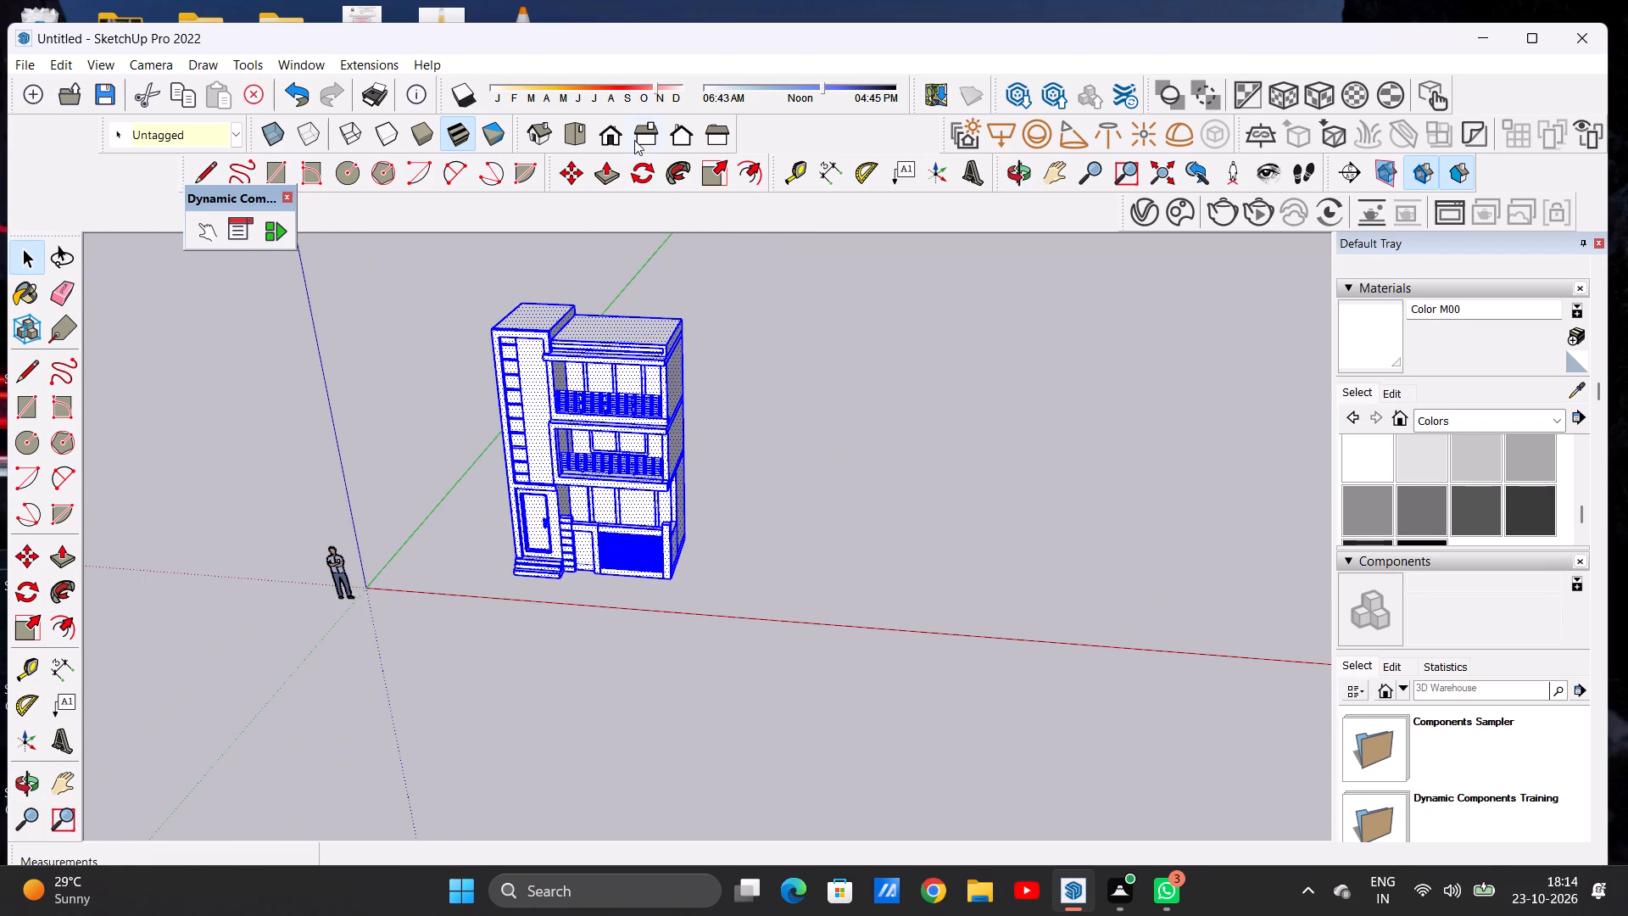
left_click(613, 138)
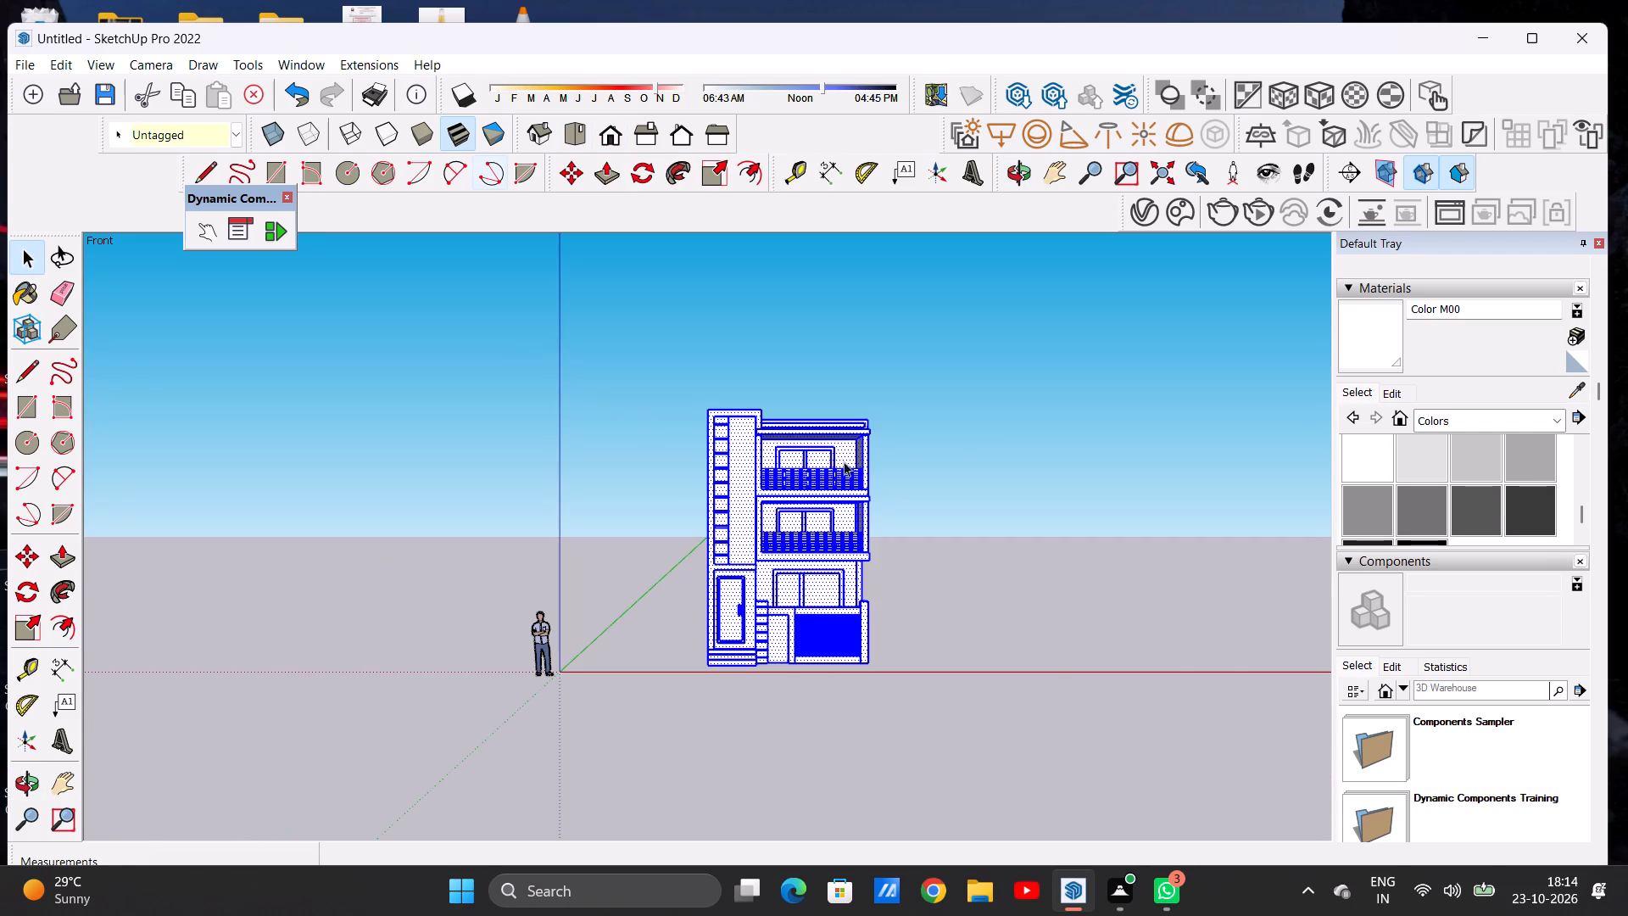
scroll(993, 454, "up", 4)
scroll(1000, 449, "down", 1)
scroll(383, 444, "down", 6)
middle_click_drag(758, 411, 744, 627)
scroll(666, 594, "up", 6)
key("m")
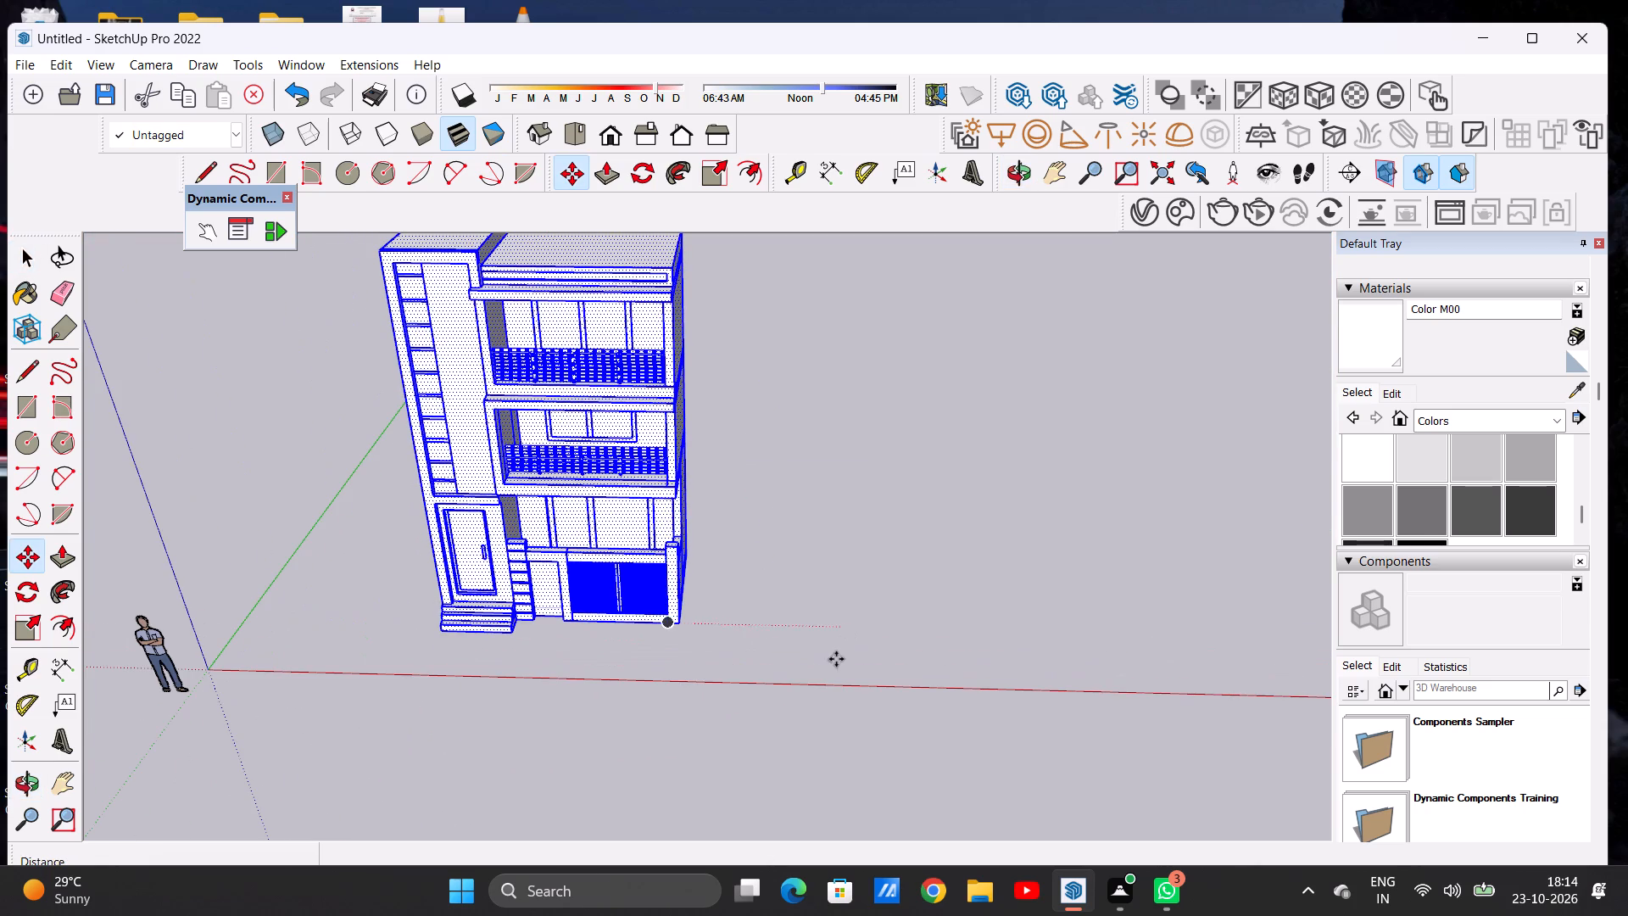
scroll(671, 640, "up", 6)
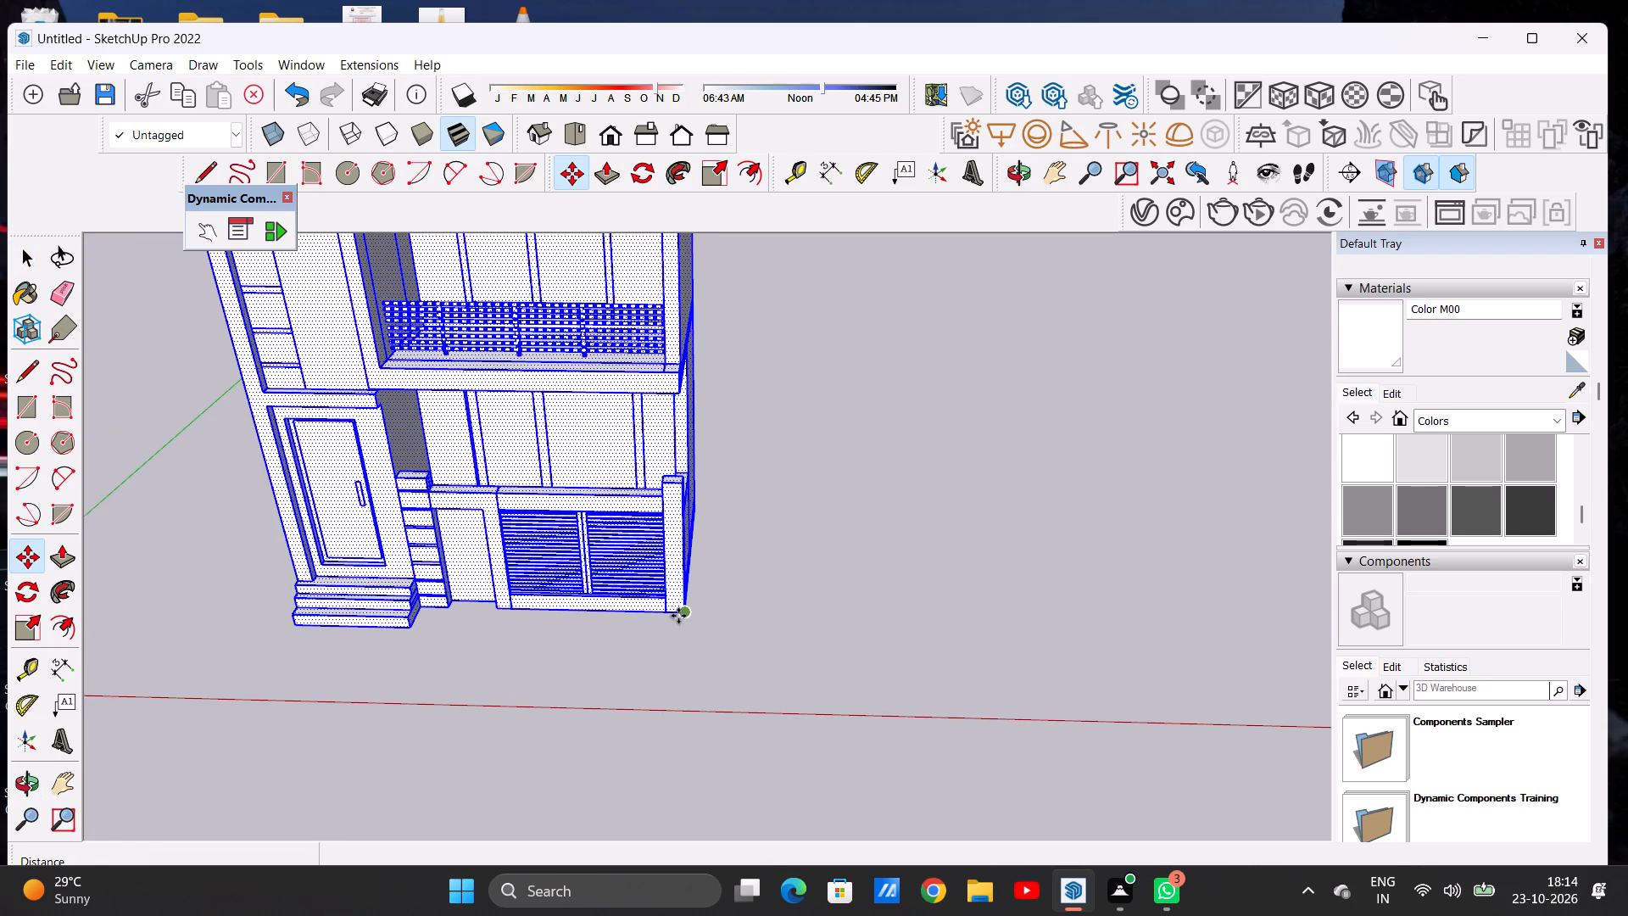
left_click(678, 616)
scroll(693, 619, "down", 14)
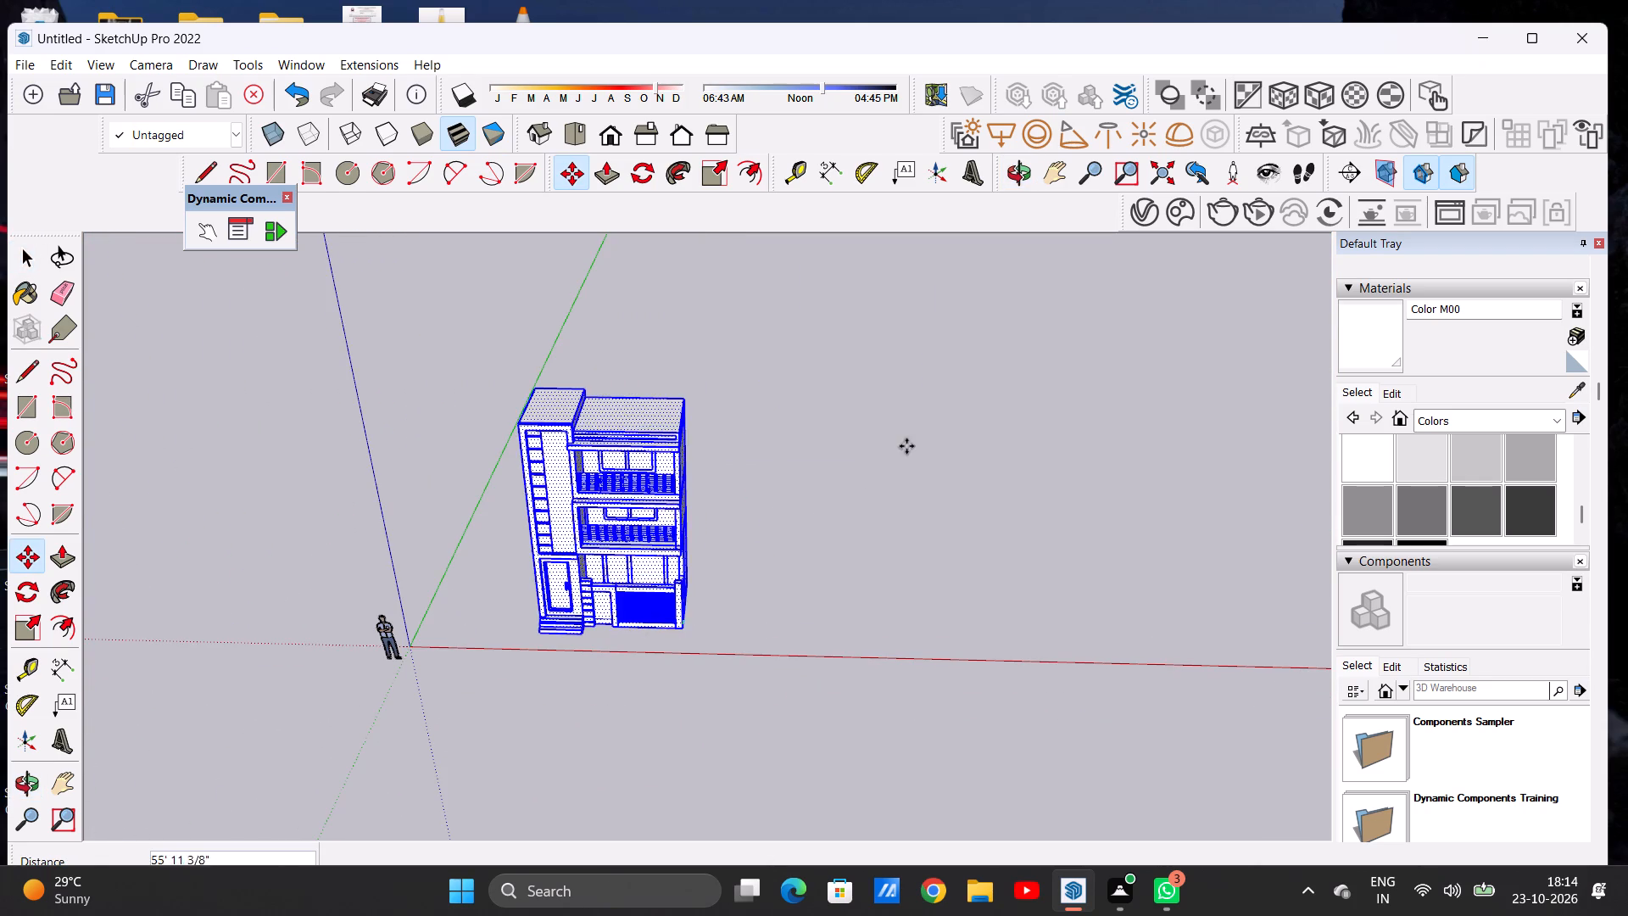
left_click(812, 518)
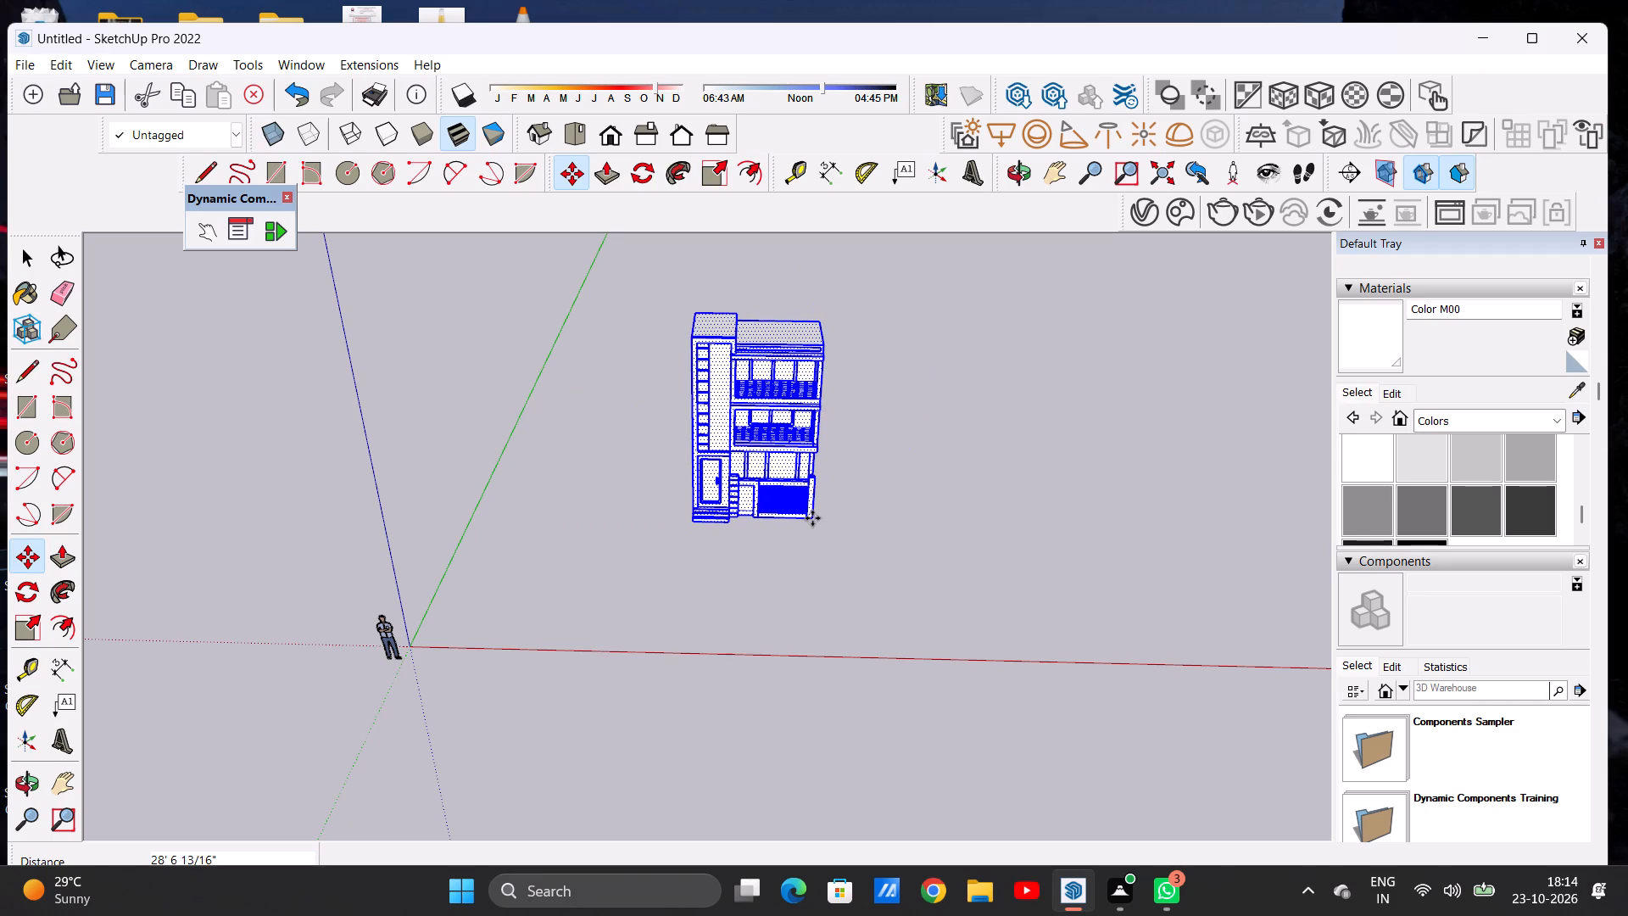
key("space")
left_click(716, 575)
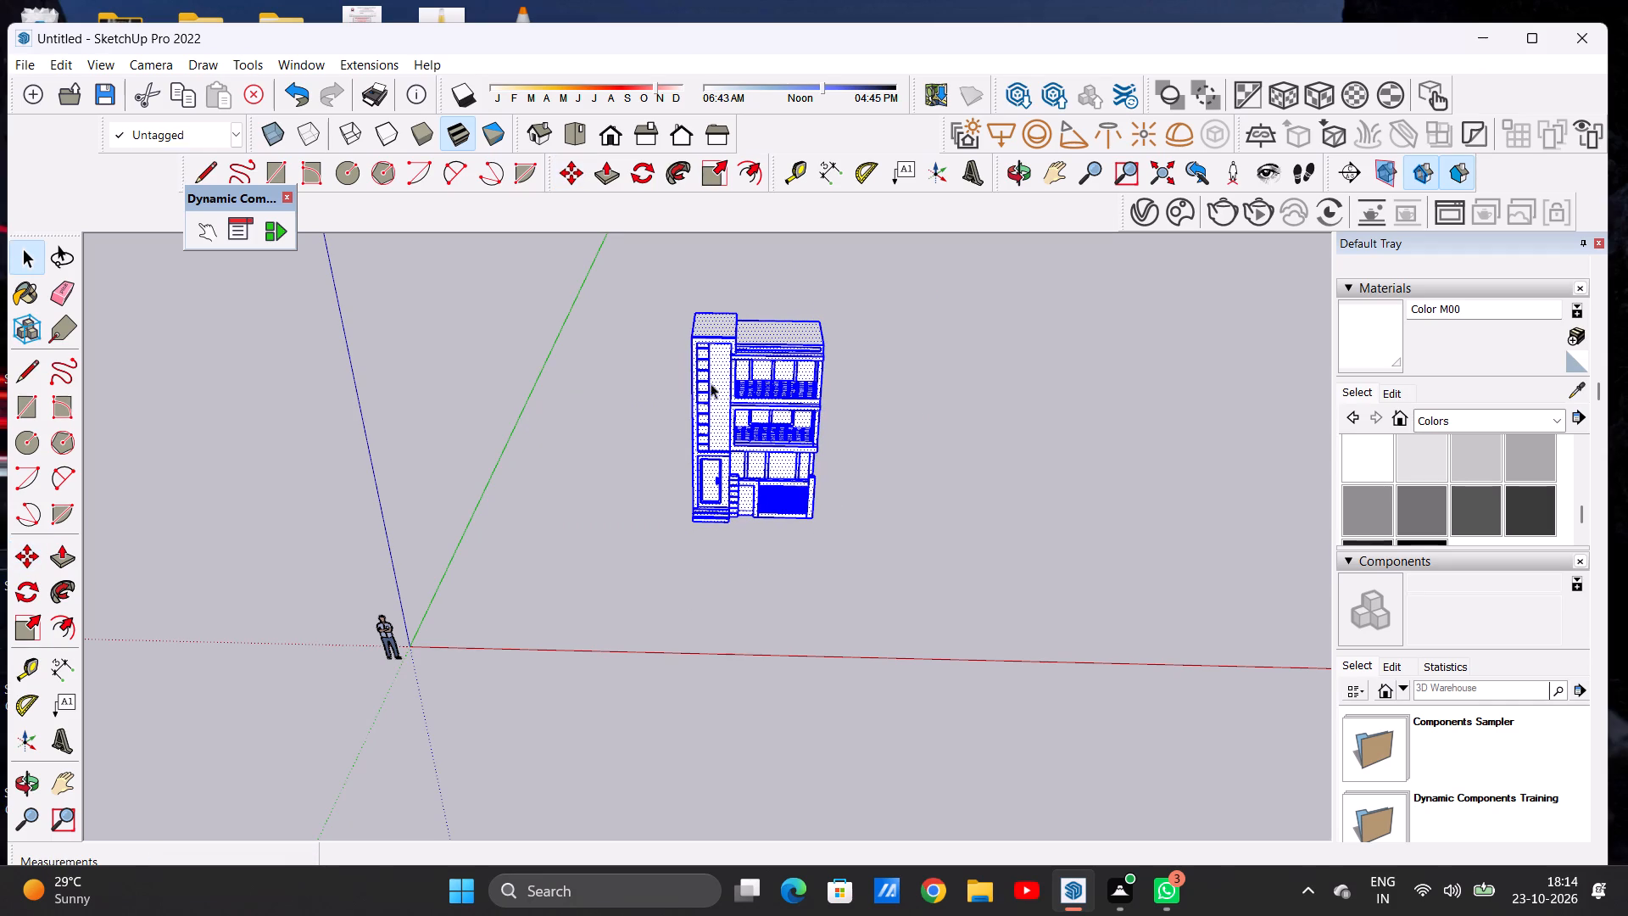
Examine the building's front elevation, then the ground-floor entrance, slatted enclosure and base edges up close.
scroll(794, 345, "up", 1)
scroll(794, 345, "down", 1)
scroll(794, 345, "up", 1)
scroll(794, 345, "down", 1)
scroll(794, 345, "up", 1)
scroll(794, 345, "down", 1)
scroll(794, 345, "up", 8)
middle_click_drag(780, 515, 762, 397)
middle_click_drag(760, 388, 755, 374)
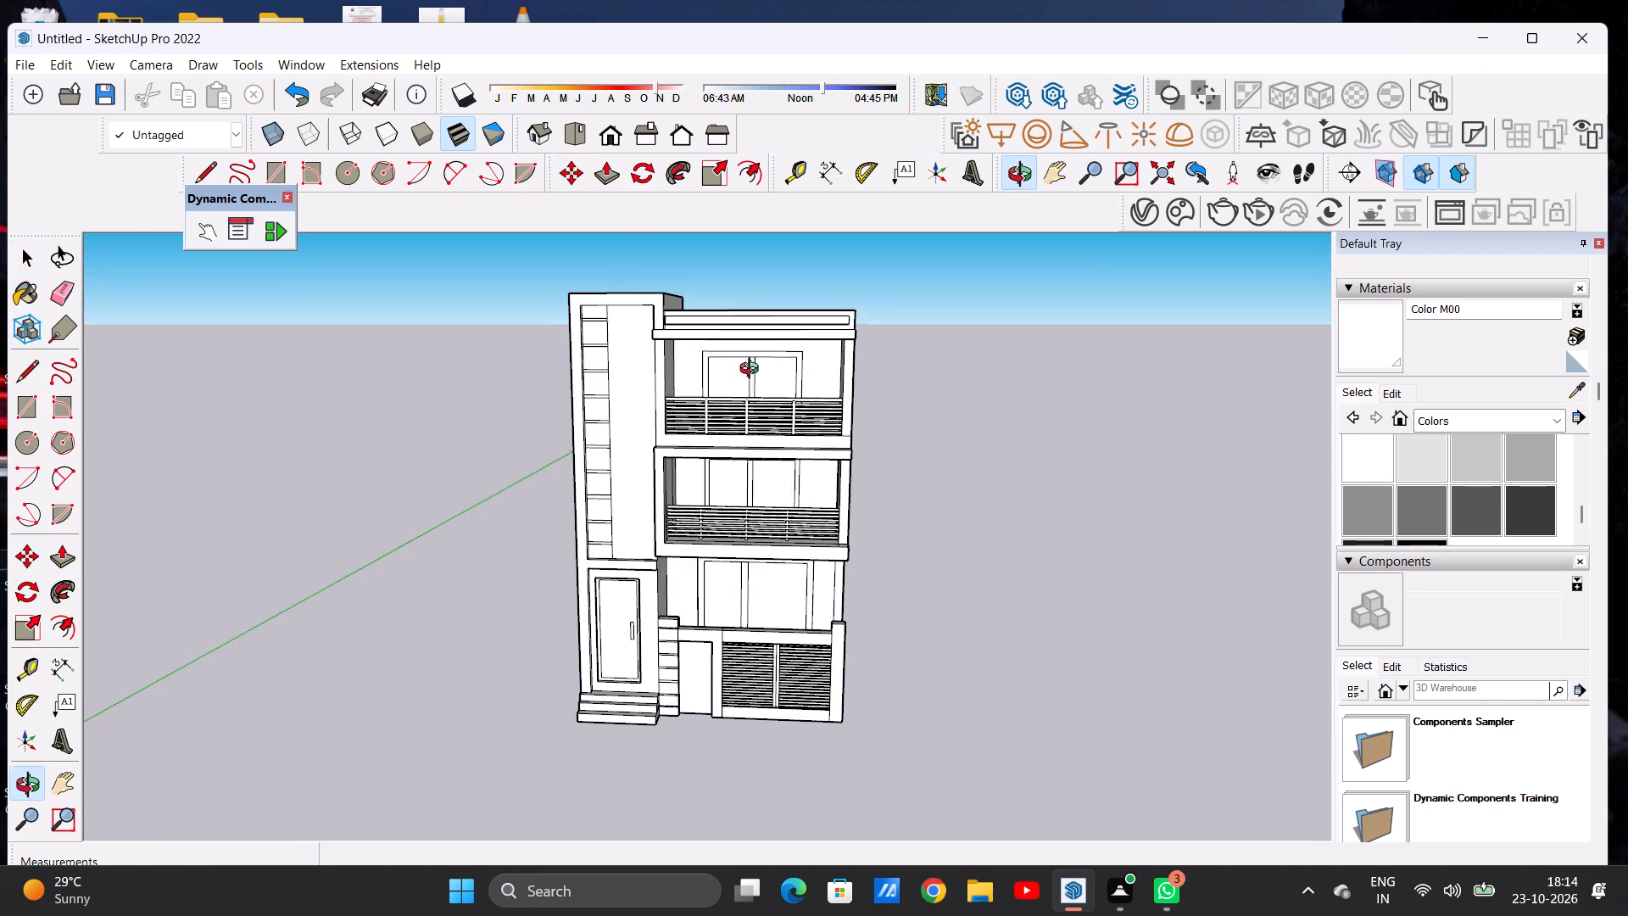
middle_click(753, 372)
middle_click_drag(752, 366, 738, 417)
scroll(756, 364, "down", 3)
scroll(730, 666, "up", 10)
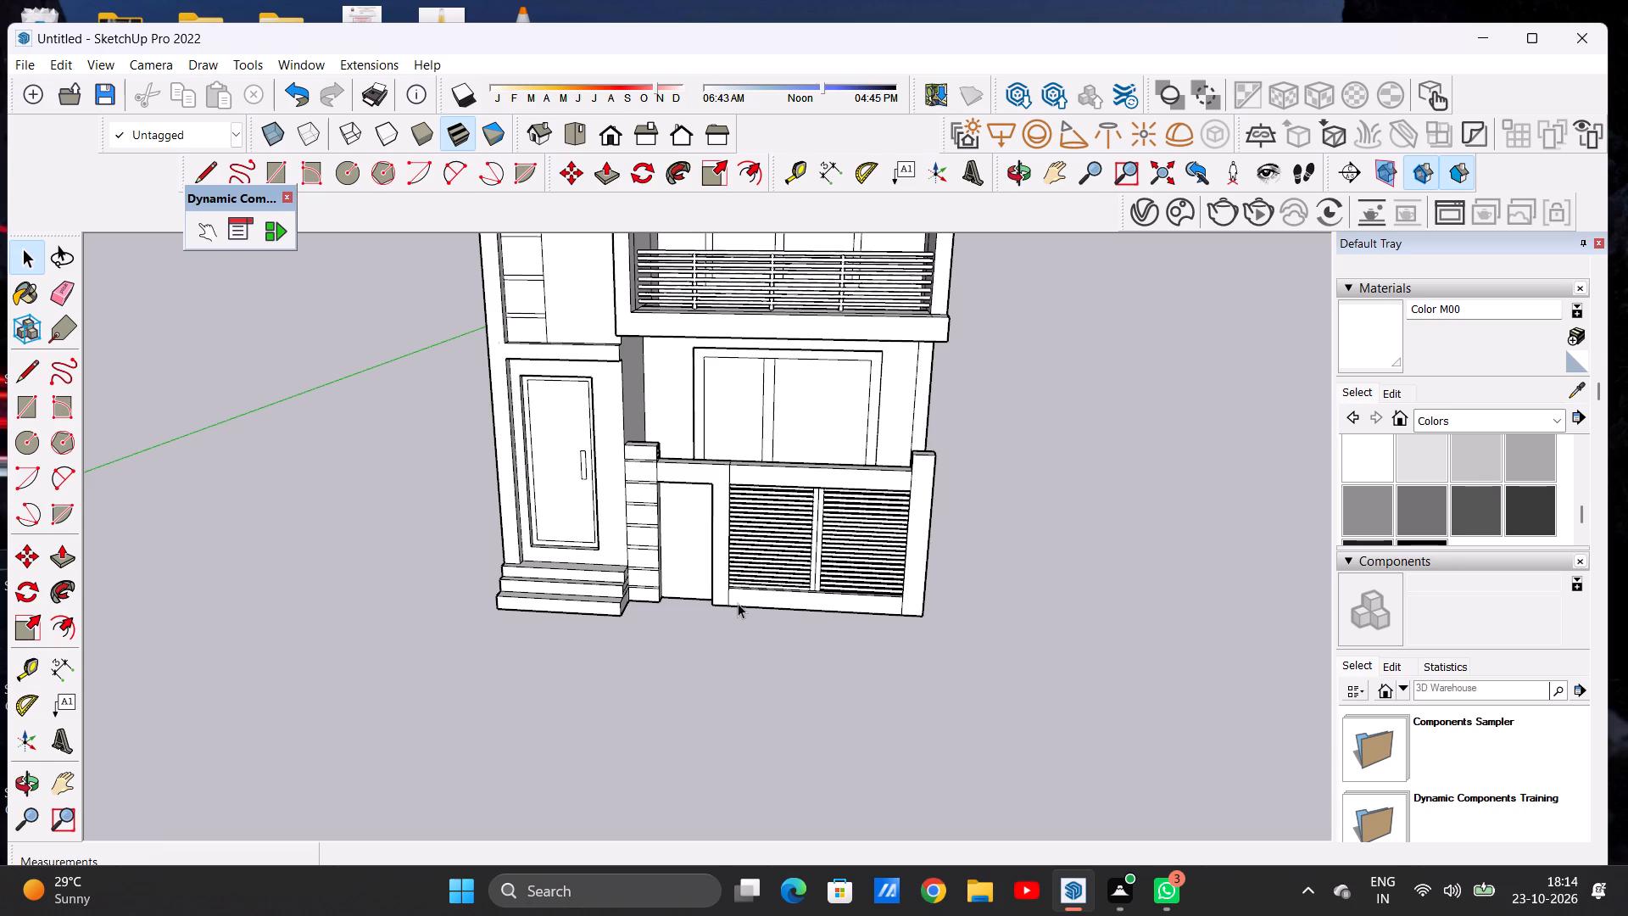